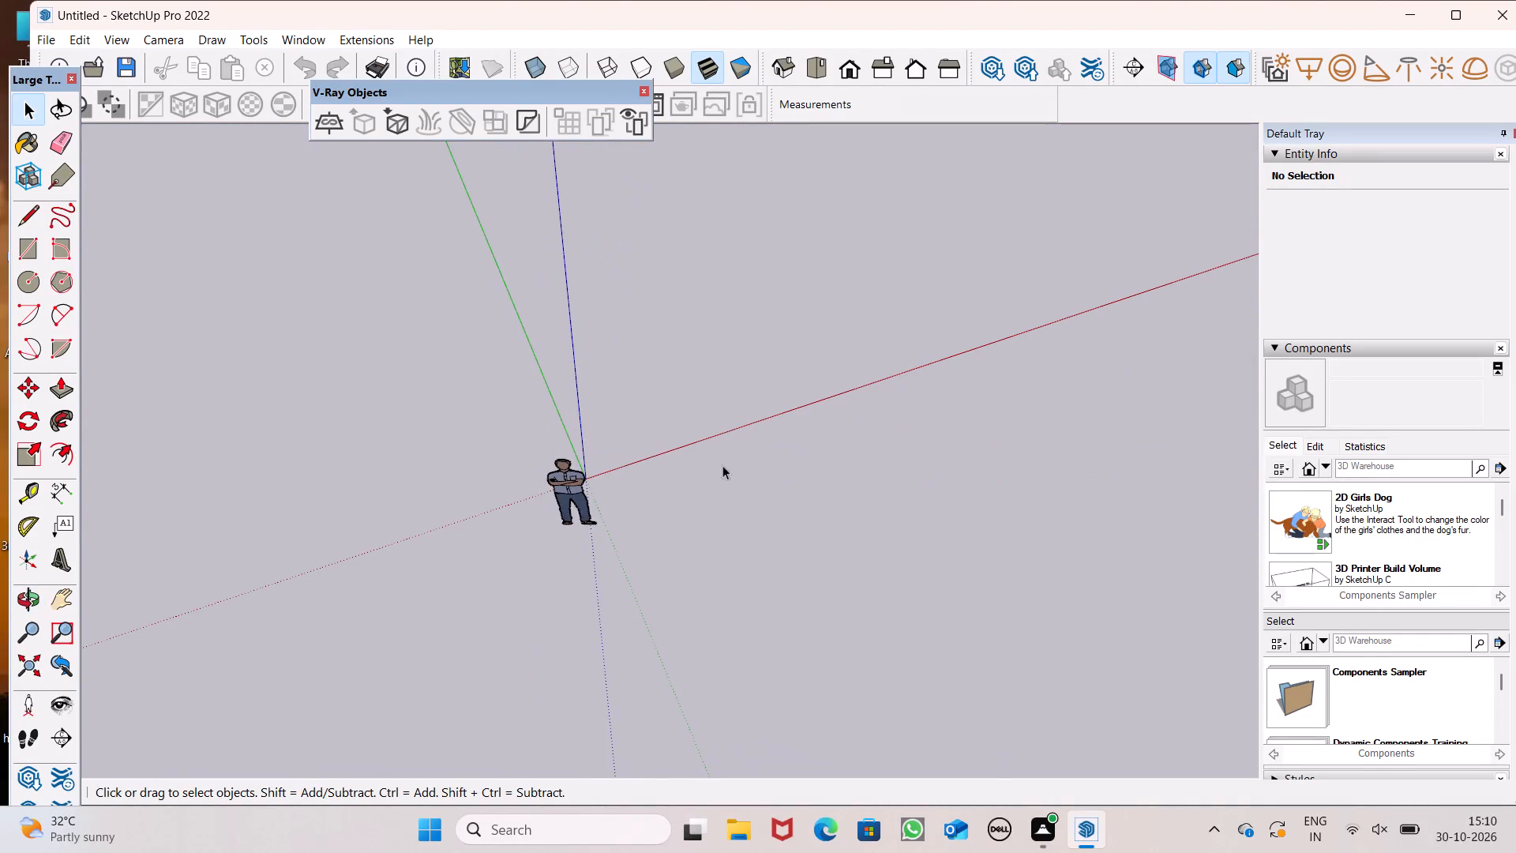
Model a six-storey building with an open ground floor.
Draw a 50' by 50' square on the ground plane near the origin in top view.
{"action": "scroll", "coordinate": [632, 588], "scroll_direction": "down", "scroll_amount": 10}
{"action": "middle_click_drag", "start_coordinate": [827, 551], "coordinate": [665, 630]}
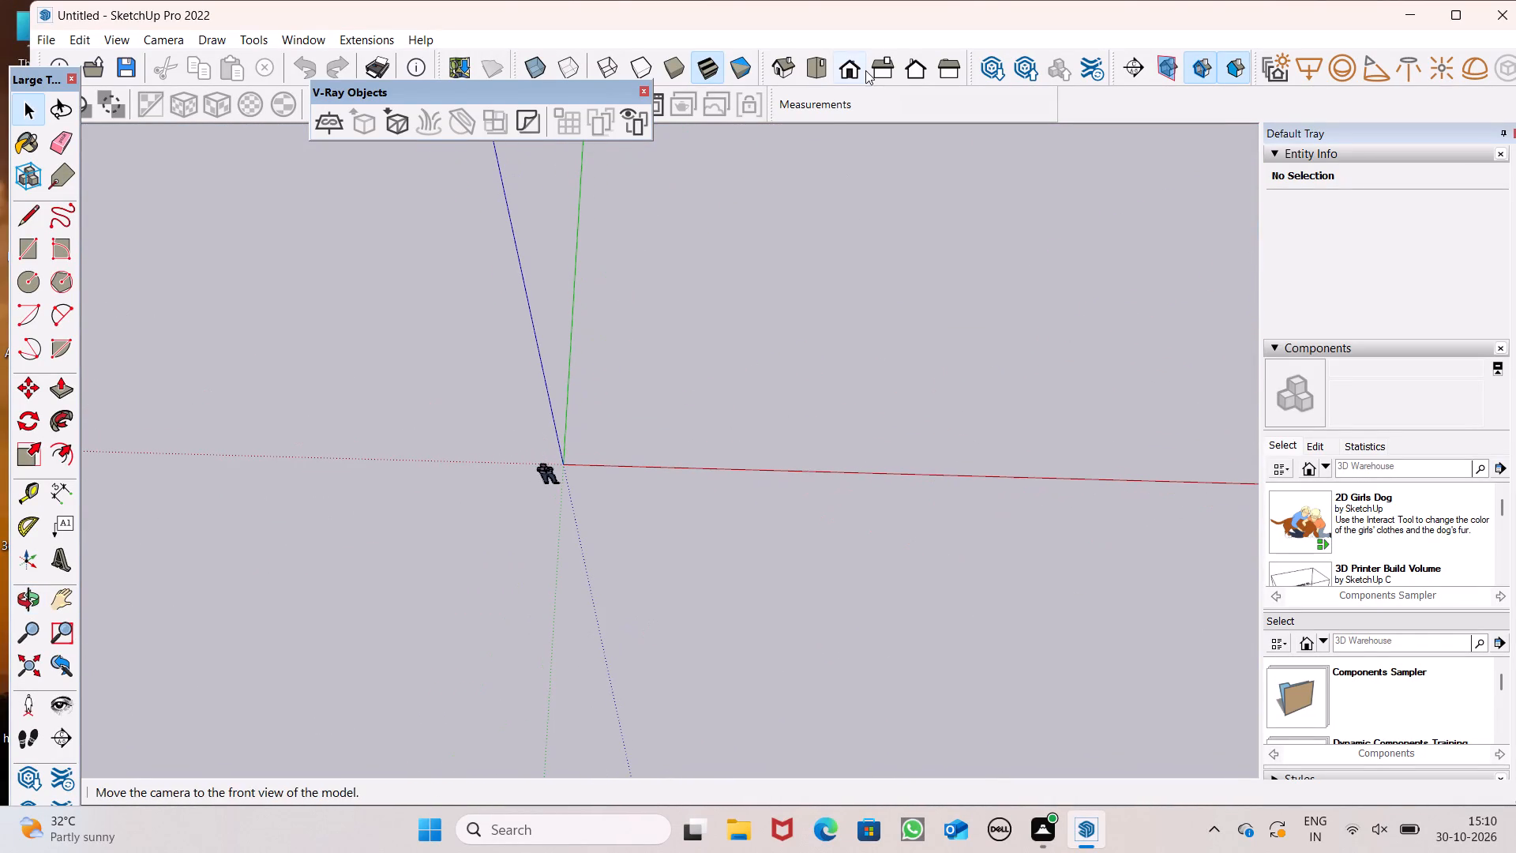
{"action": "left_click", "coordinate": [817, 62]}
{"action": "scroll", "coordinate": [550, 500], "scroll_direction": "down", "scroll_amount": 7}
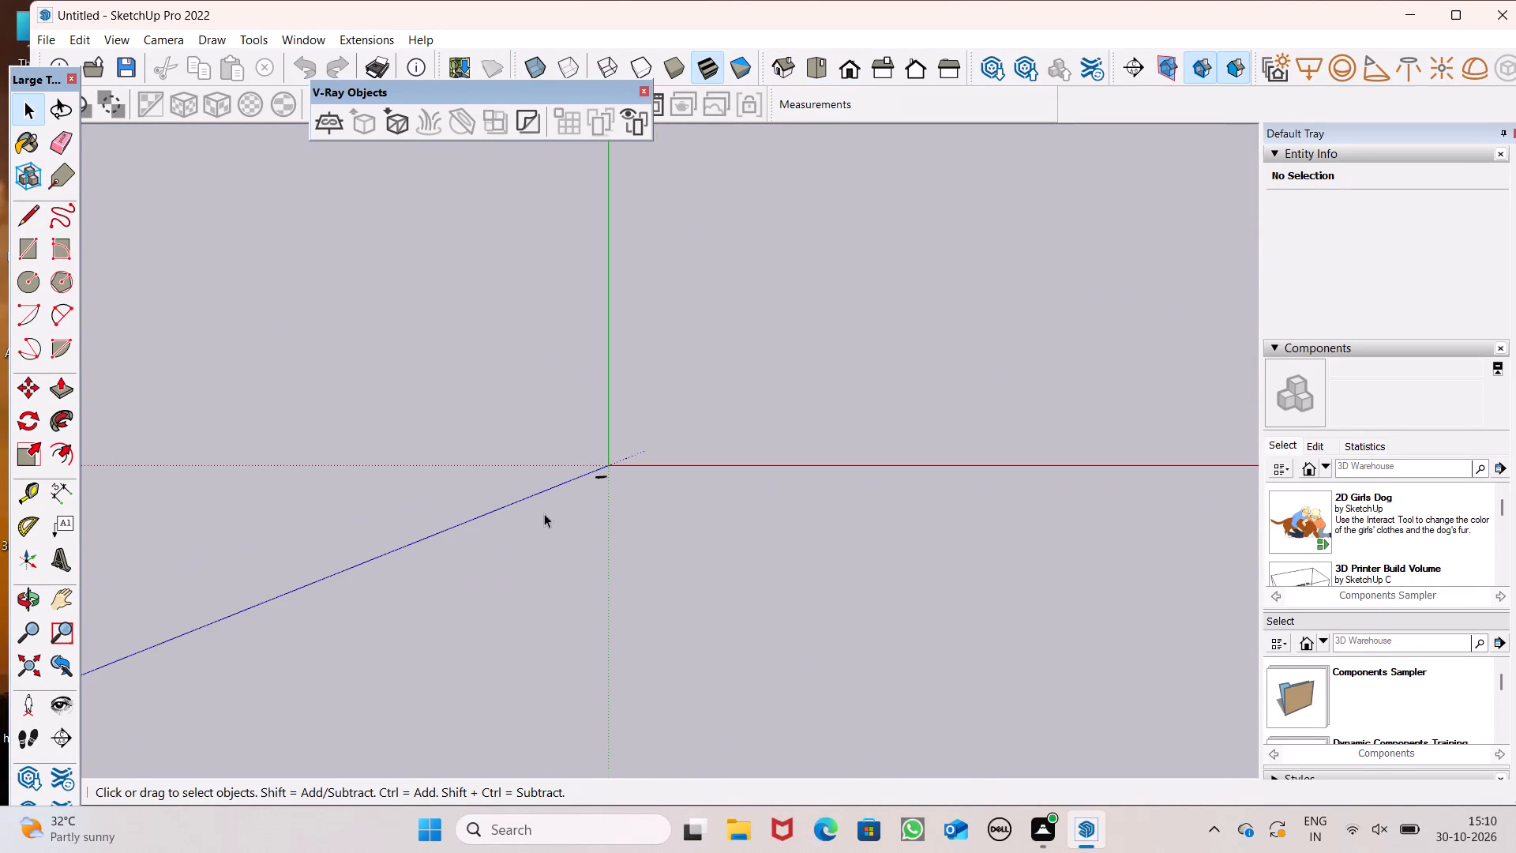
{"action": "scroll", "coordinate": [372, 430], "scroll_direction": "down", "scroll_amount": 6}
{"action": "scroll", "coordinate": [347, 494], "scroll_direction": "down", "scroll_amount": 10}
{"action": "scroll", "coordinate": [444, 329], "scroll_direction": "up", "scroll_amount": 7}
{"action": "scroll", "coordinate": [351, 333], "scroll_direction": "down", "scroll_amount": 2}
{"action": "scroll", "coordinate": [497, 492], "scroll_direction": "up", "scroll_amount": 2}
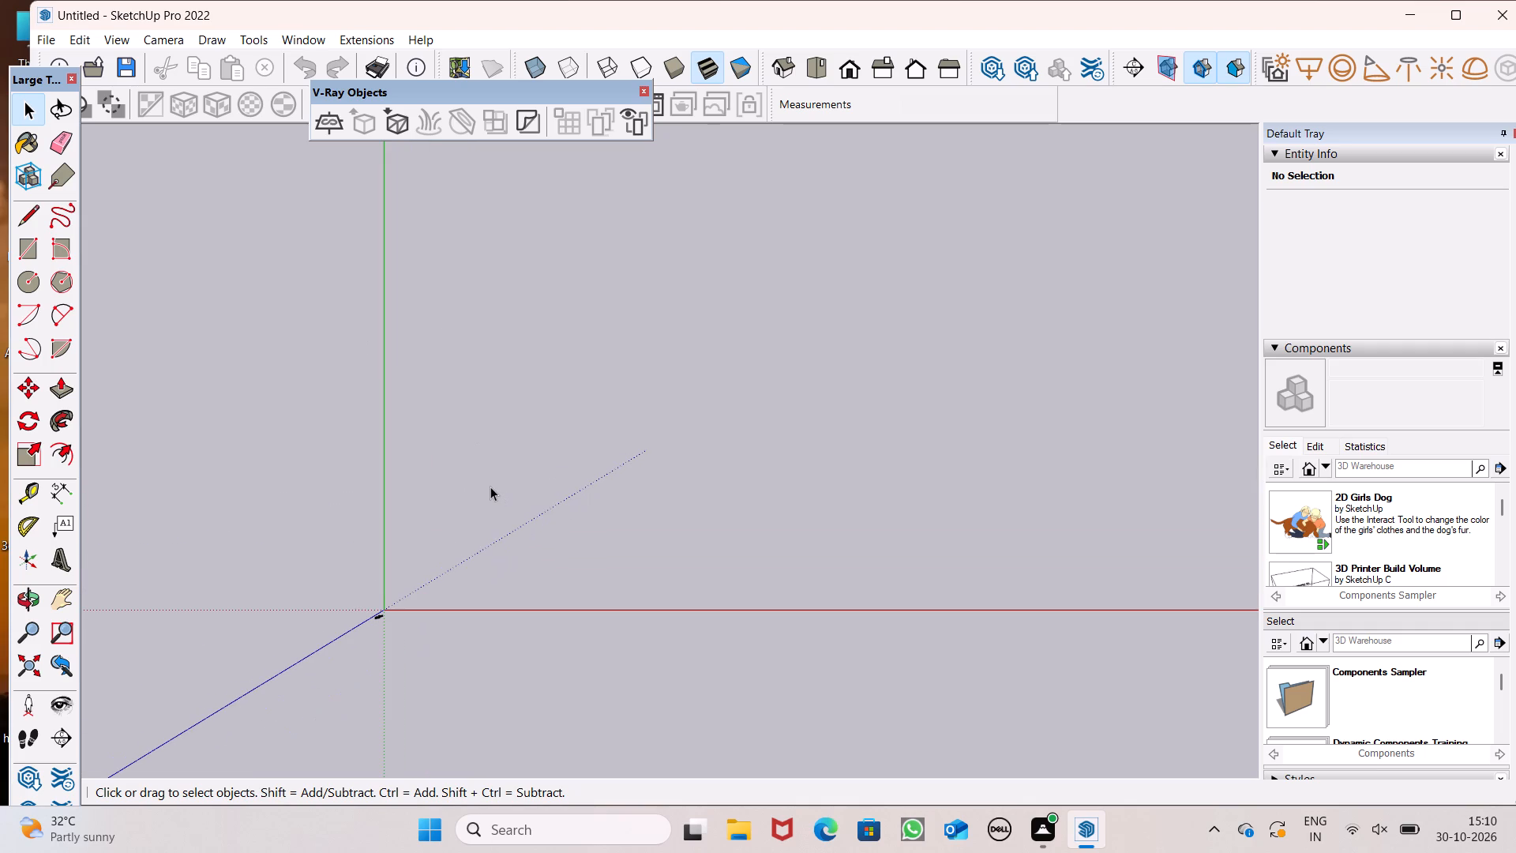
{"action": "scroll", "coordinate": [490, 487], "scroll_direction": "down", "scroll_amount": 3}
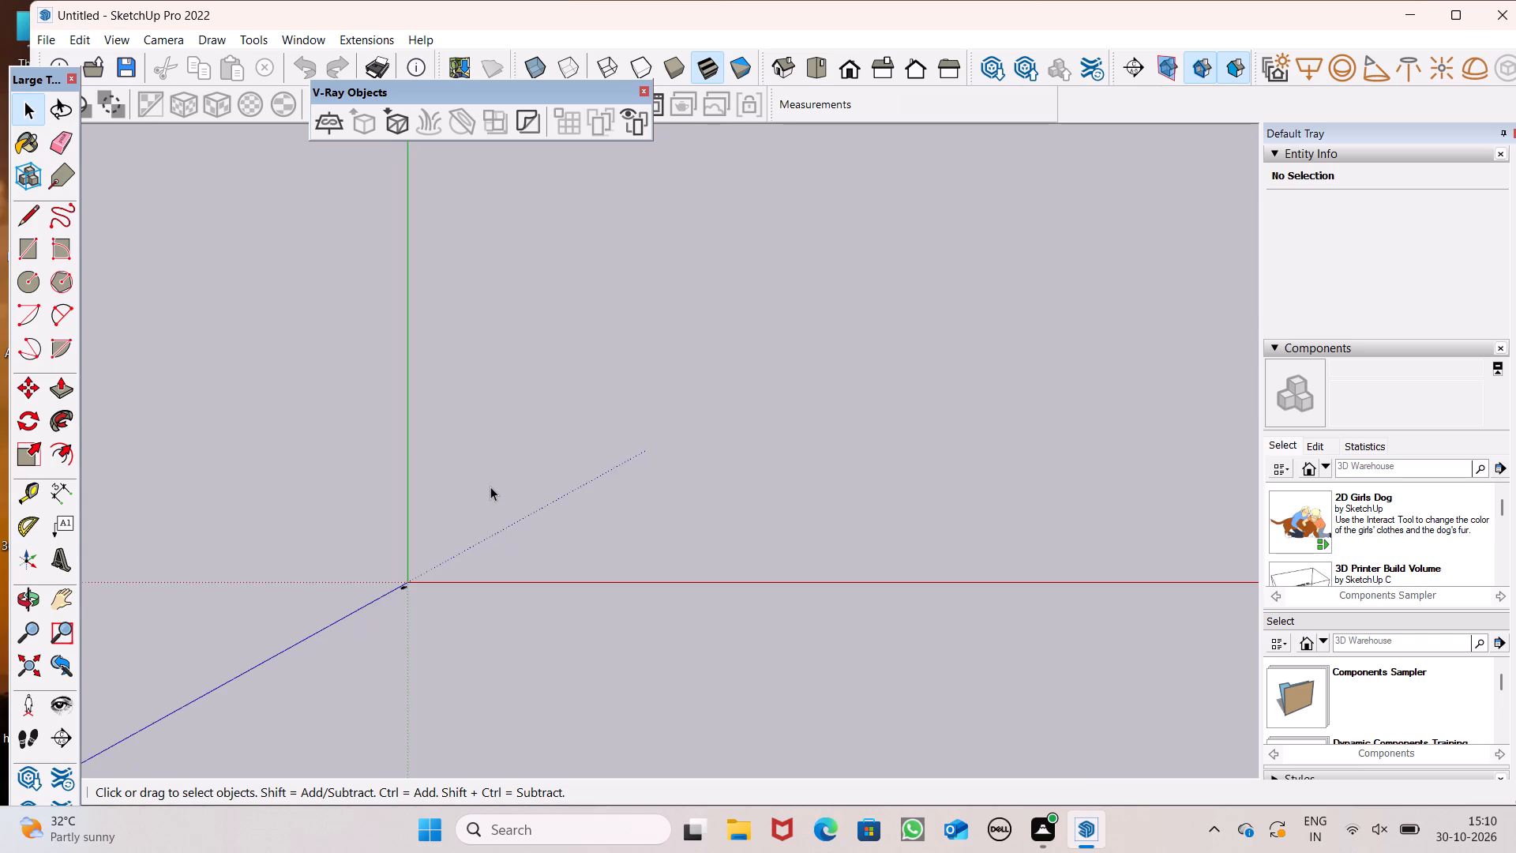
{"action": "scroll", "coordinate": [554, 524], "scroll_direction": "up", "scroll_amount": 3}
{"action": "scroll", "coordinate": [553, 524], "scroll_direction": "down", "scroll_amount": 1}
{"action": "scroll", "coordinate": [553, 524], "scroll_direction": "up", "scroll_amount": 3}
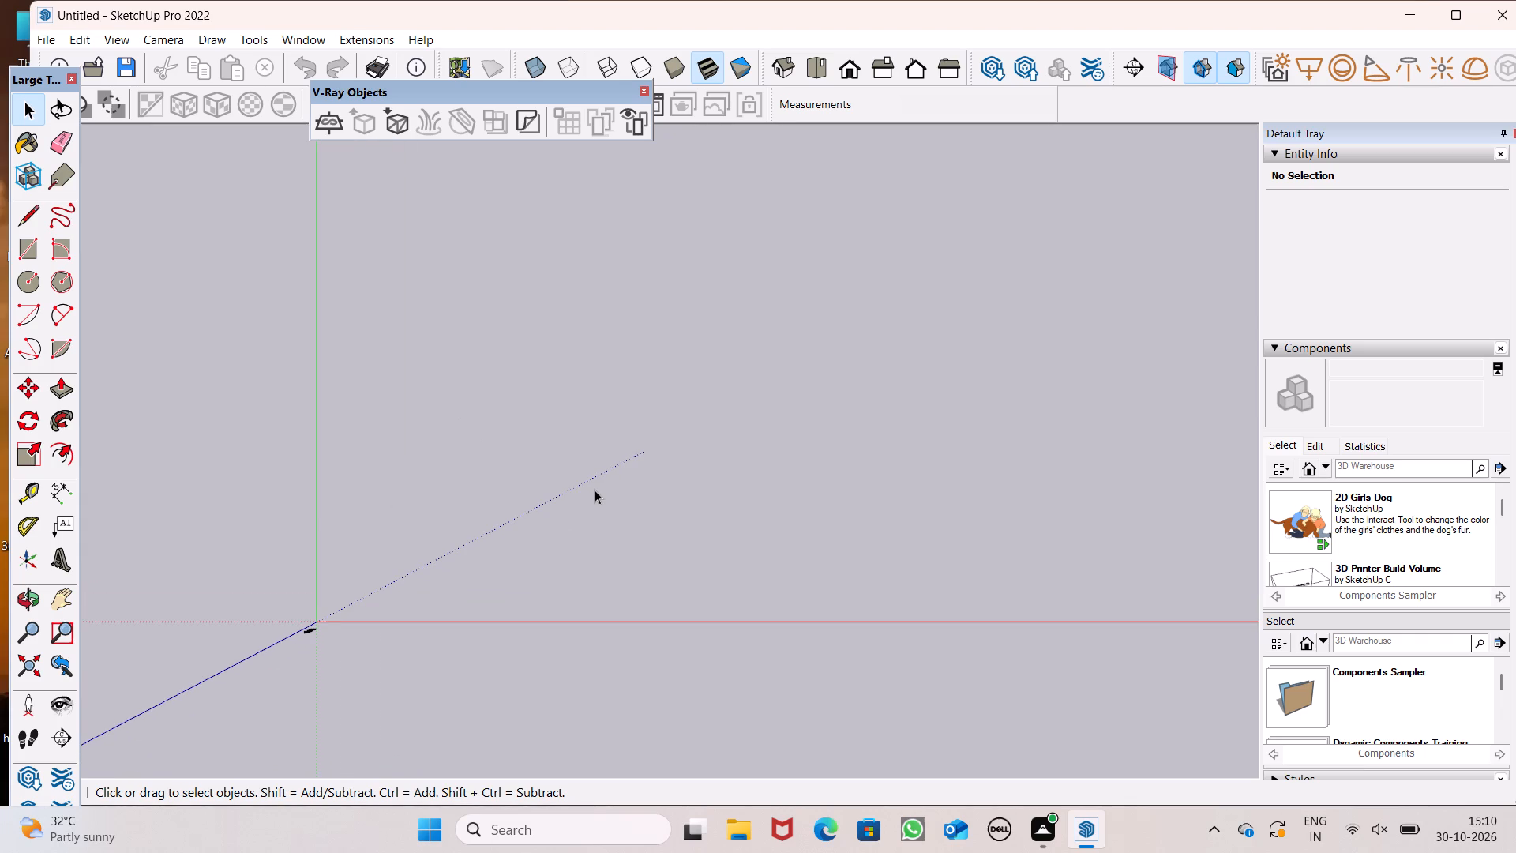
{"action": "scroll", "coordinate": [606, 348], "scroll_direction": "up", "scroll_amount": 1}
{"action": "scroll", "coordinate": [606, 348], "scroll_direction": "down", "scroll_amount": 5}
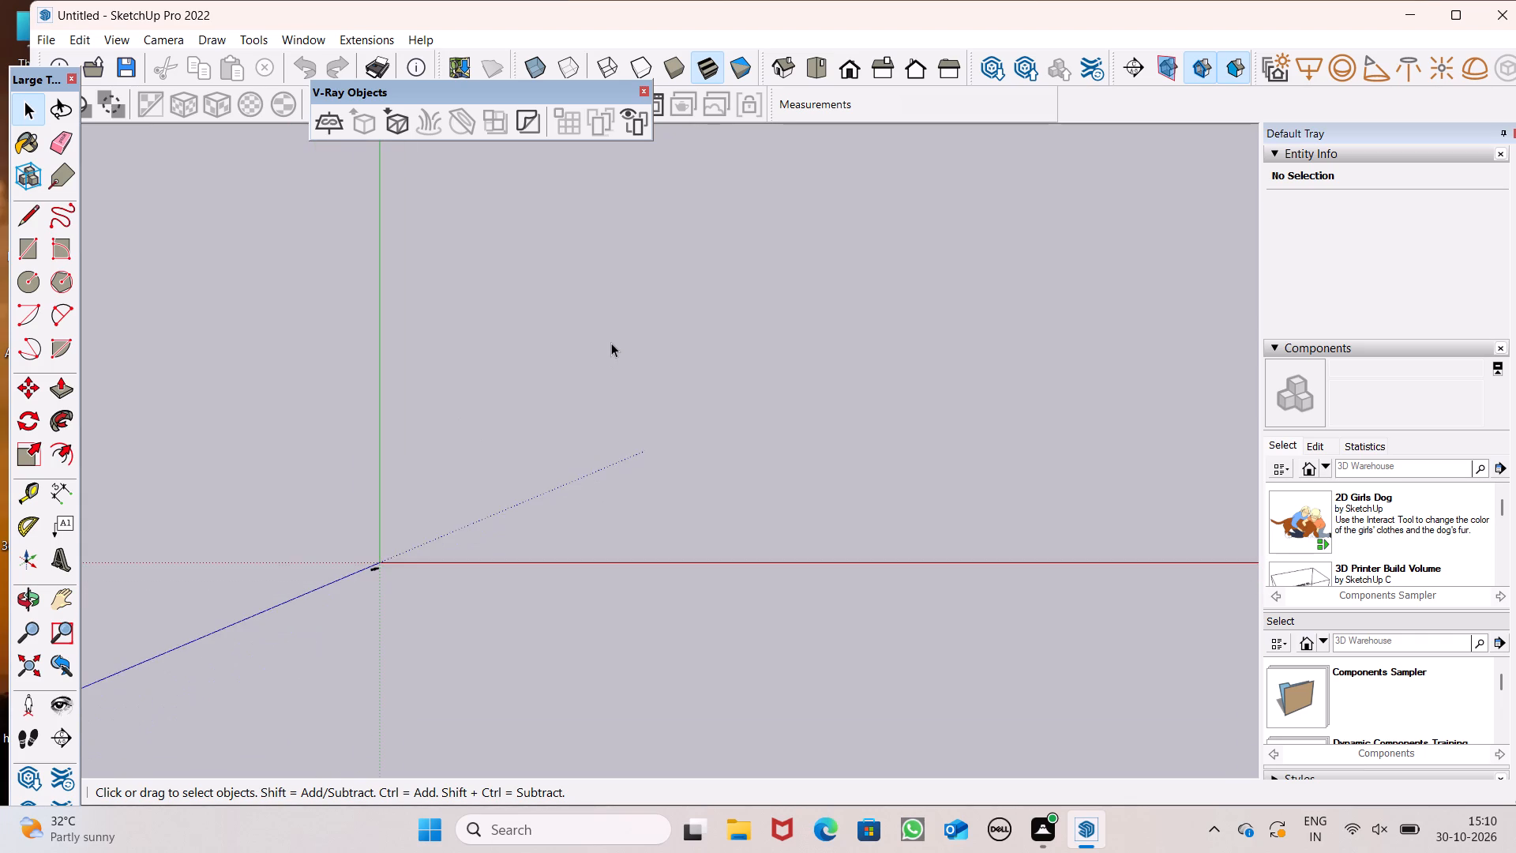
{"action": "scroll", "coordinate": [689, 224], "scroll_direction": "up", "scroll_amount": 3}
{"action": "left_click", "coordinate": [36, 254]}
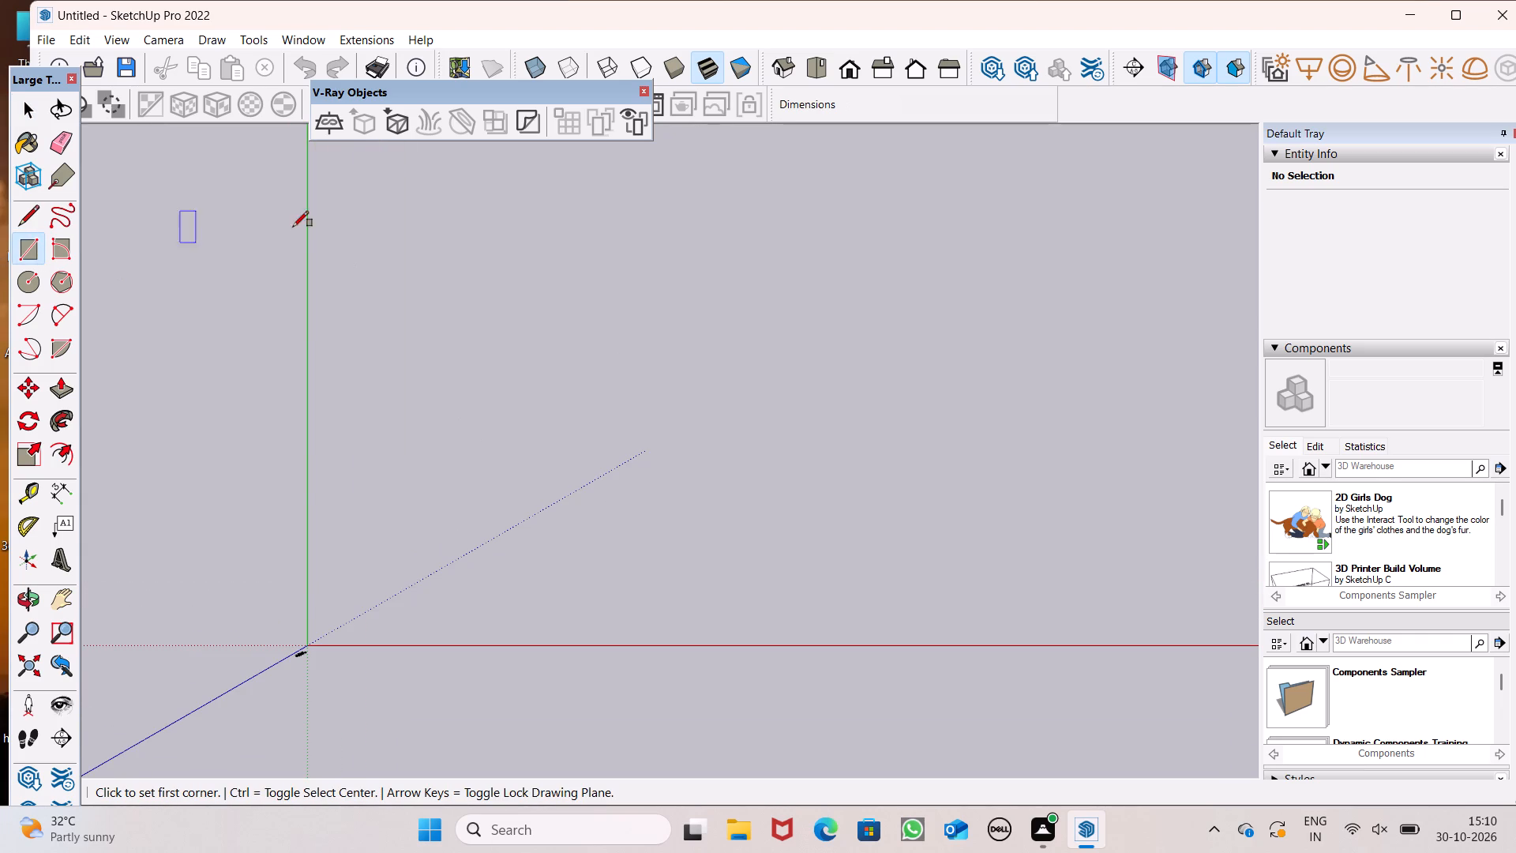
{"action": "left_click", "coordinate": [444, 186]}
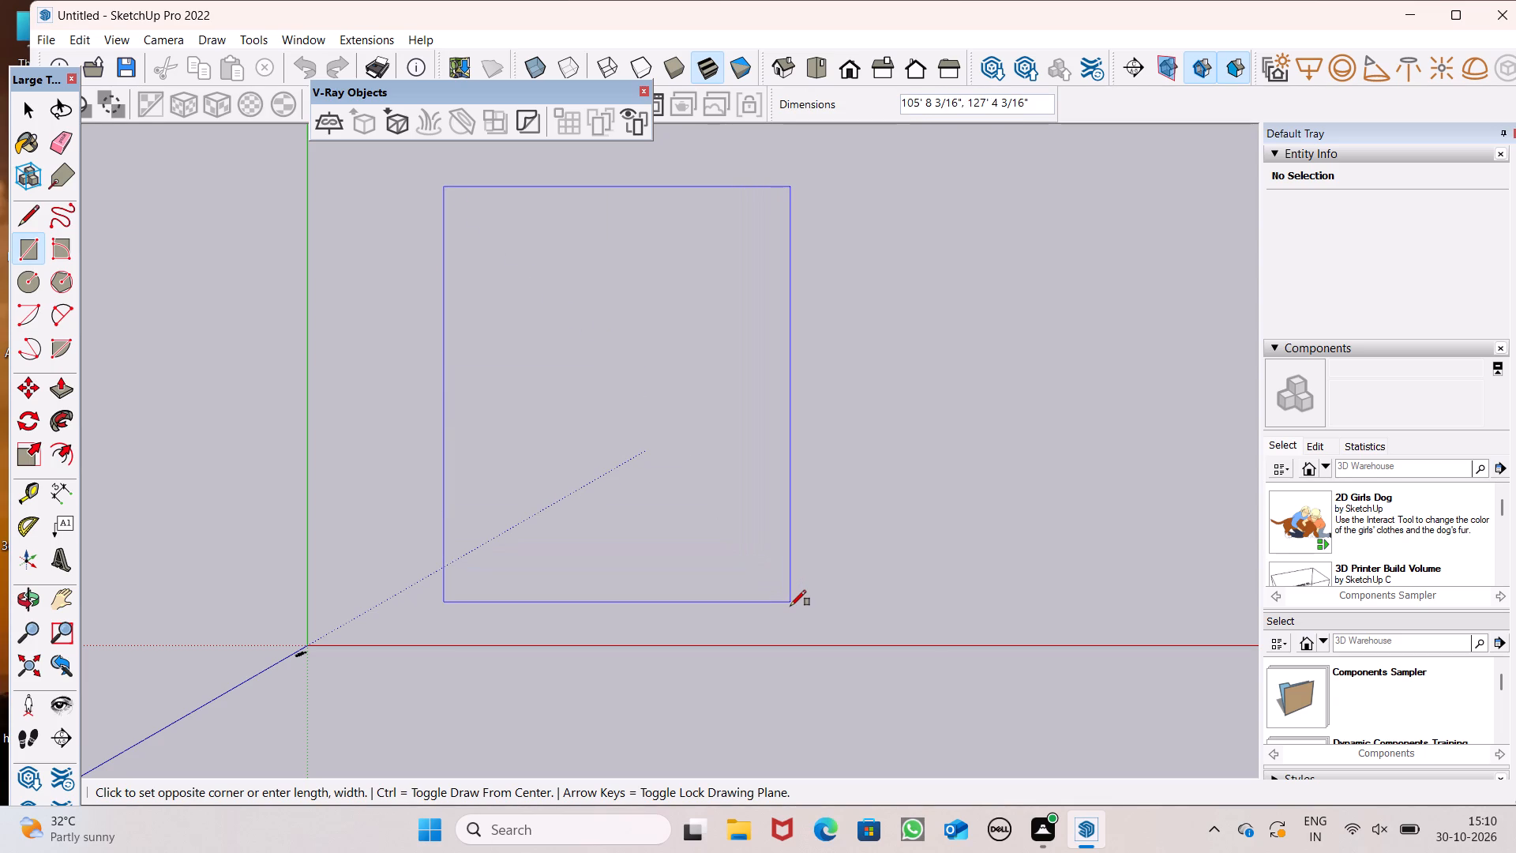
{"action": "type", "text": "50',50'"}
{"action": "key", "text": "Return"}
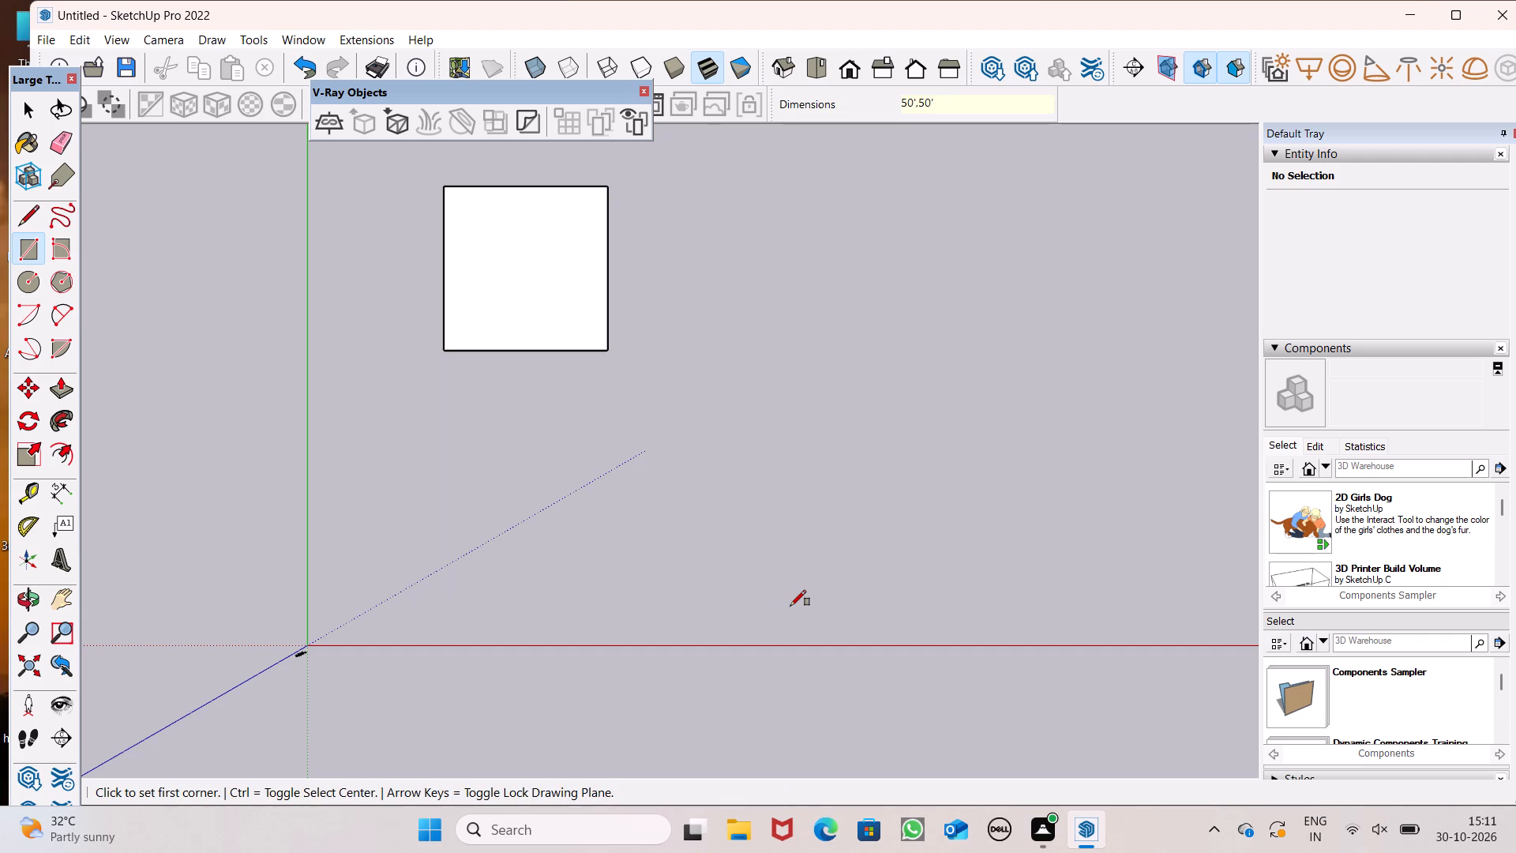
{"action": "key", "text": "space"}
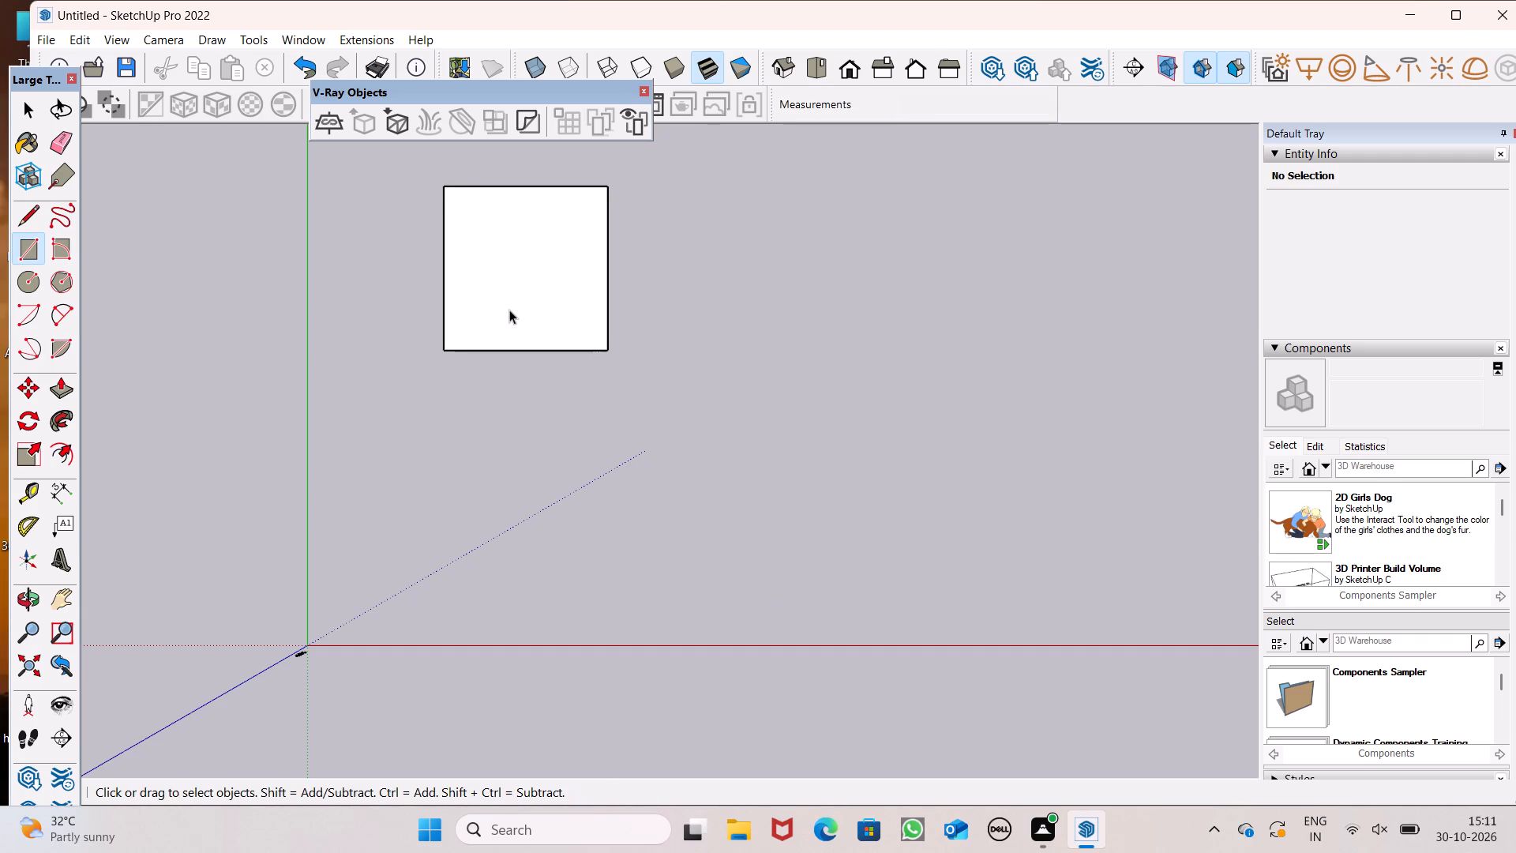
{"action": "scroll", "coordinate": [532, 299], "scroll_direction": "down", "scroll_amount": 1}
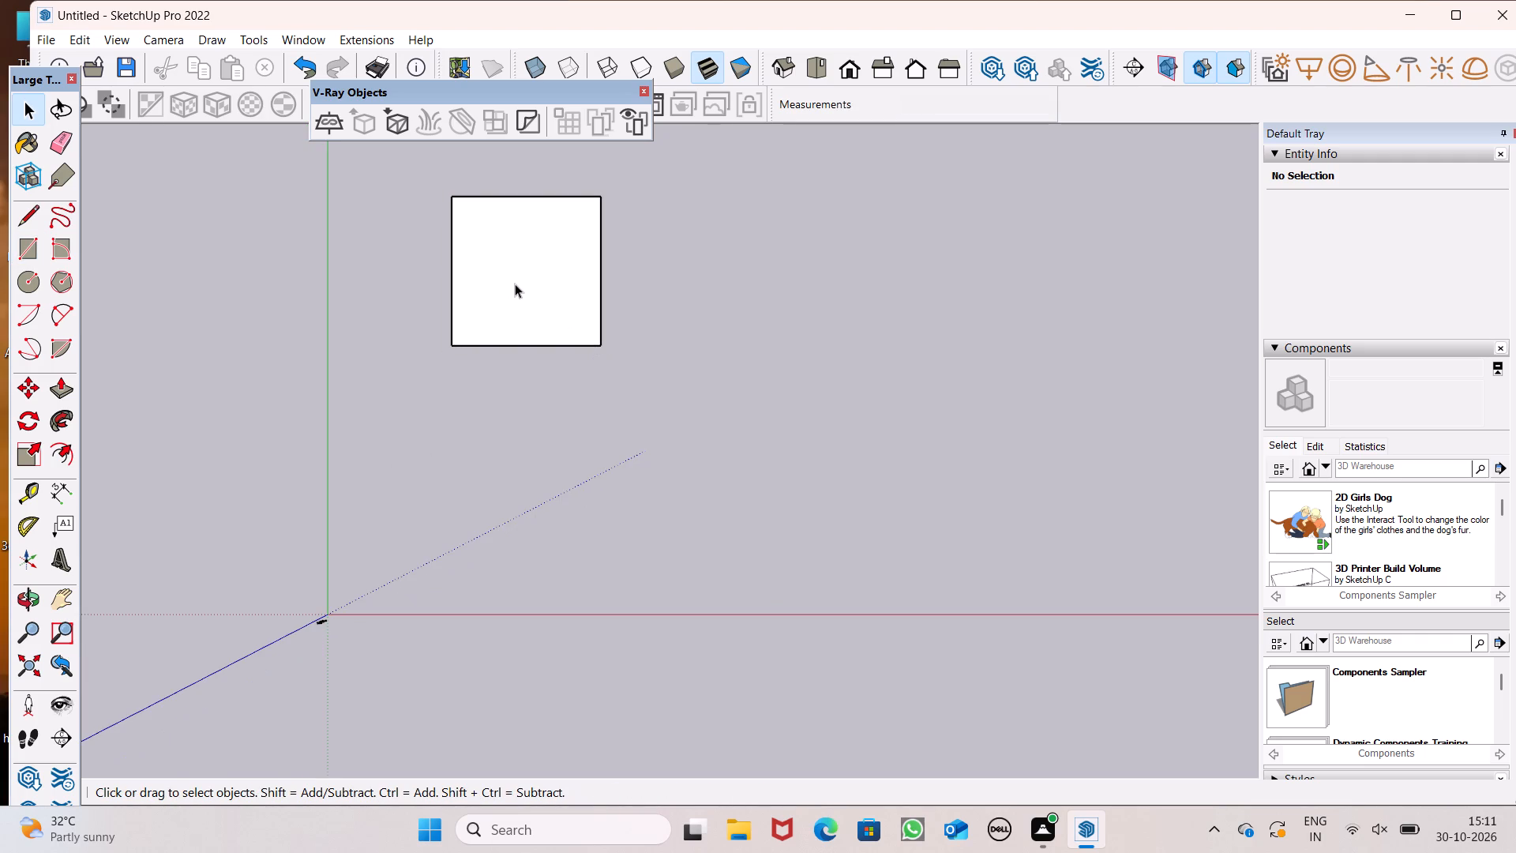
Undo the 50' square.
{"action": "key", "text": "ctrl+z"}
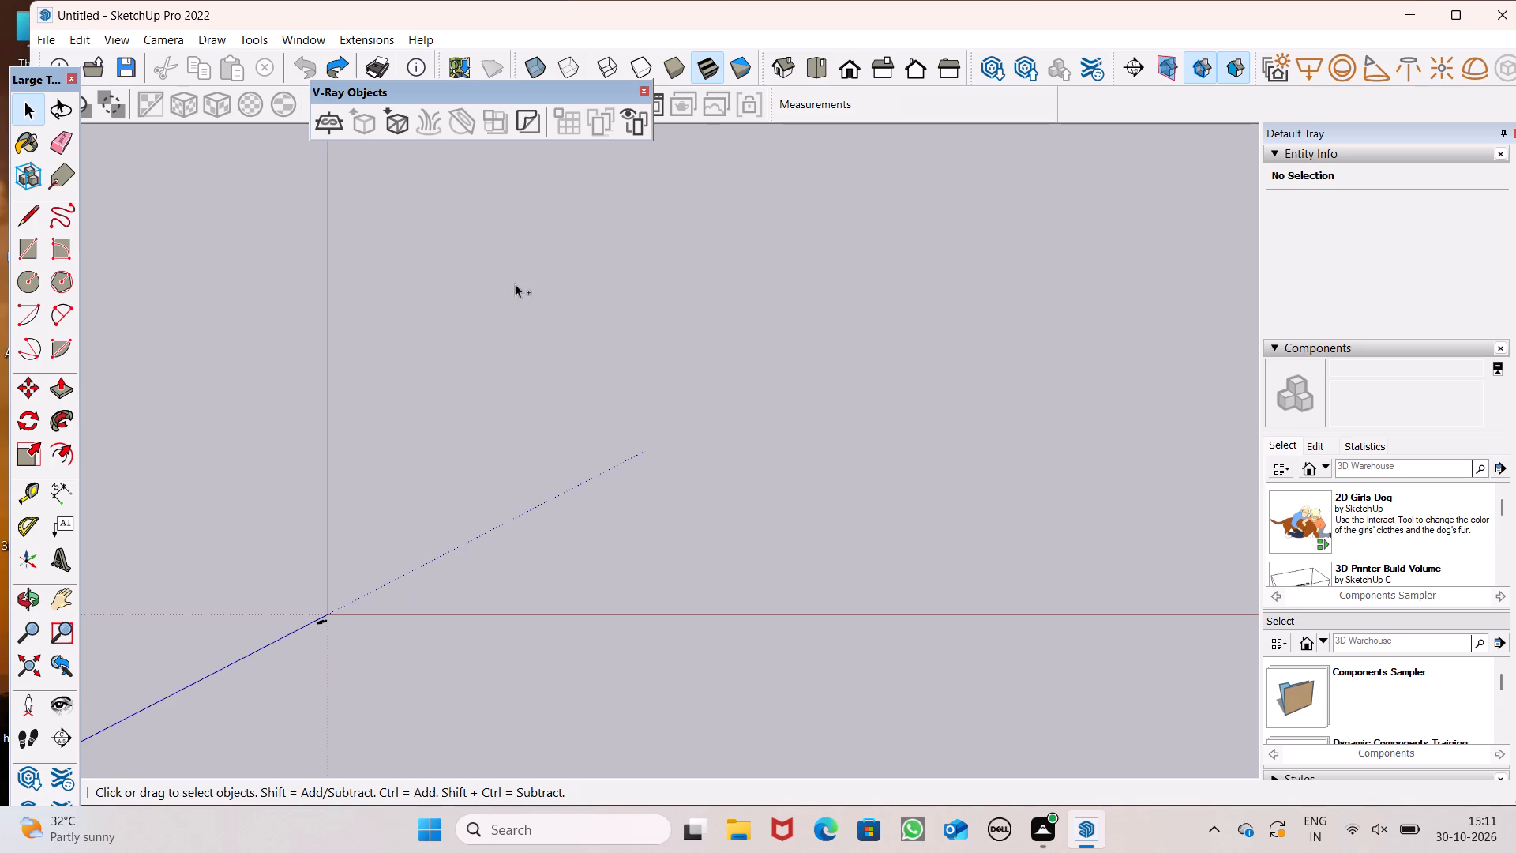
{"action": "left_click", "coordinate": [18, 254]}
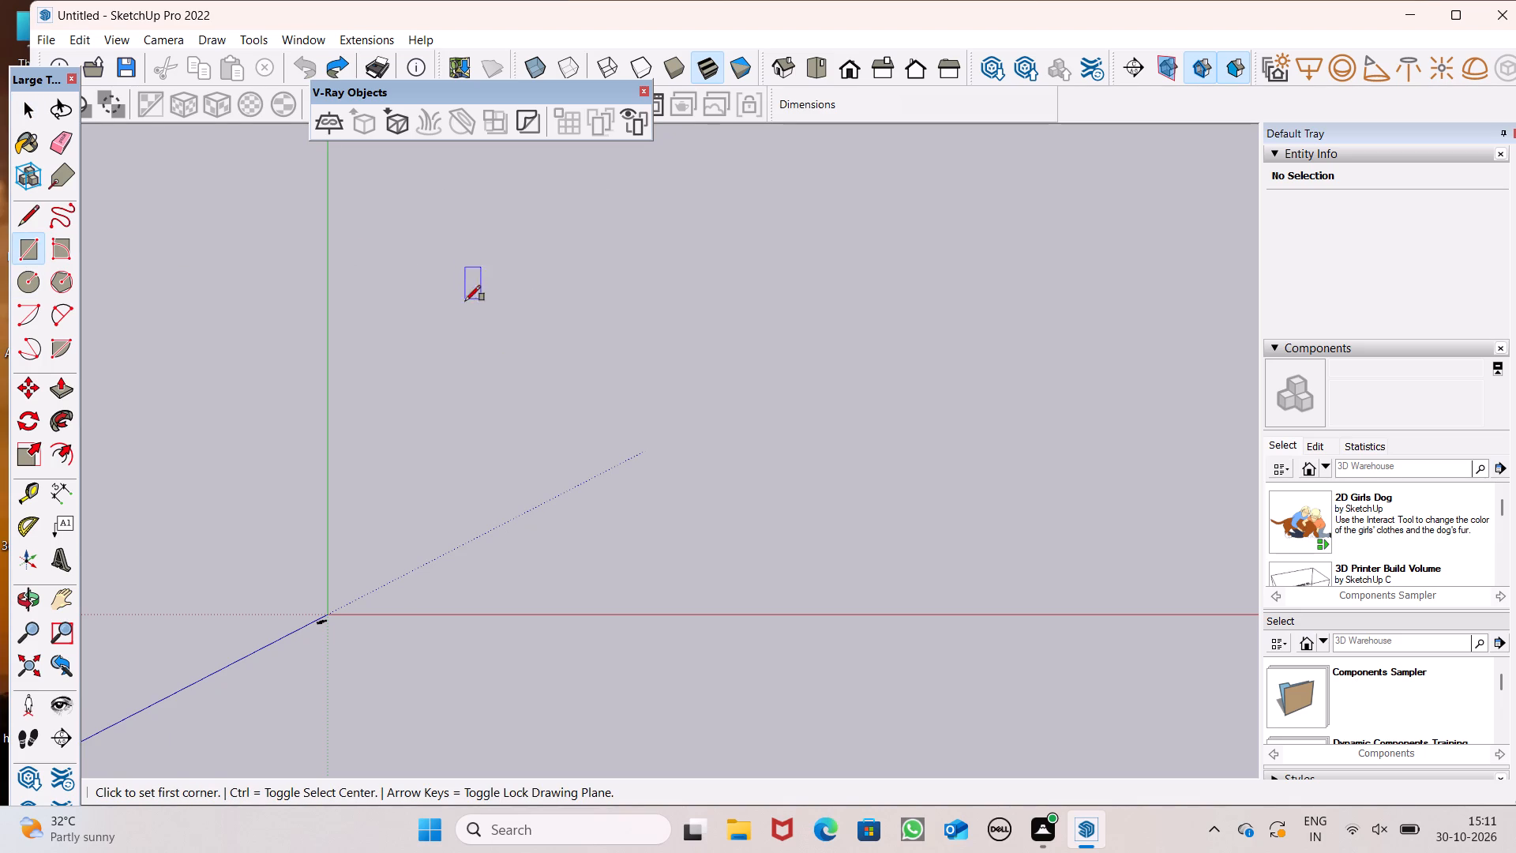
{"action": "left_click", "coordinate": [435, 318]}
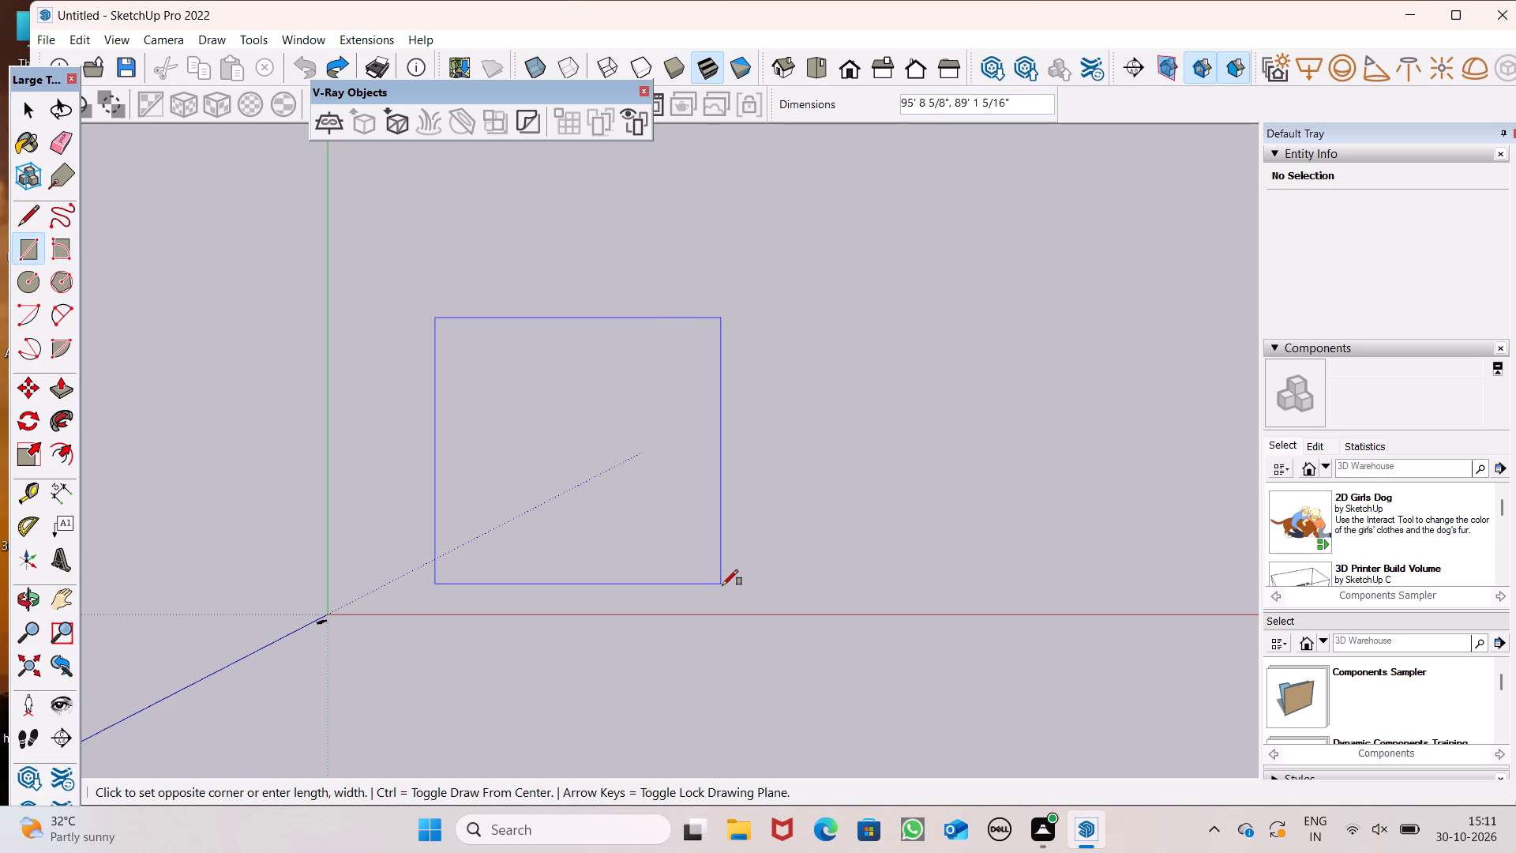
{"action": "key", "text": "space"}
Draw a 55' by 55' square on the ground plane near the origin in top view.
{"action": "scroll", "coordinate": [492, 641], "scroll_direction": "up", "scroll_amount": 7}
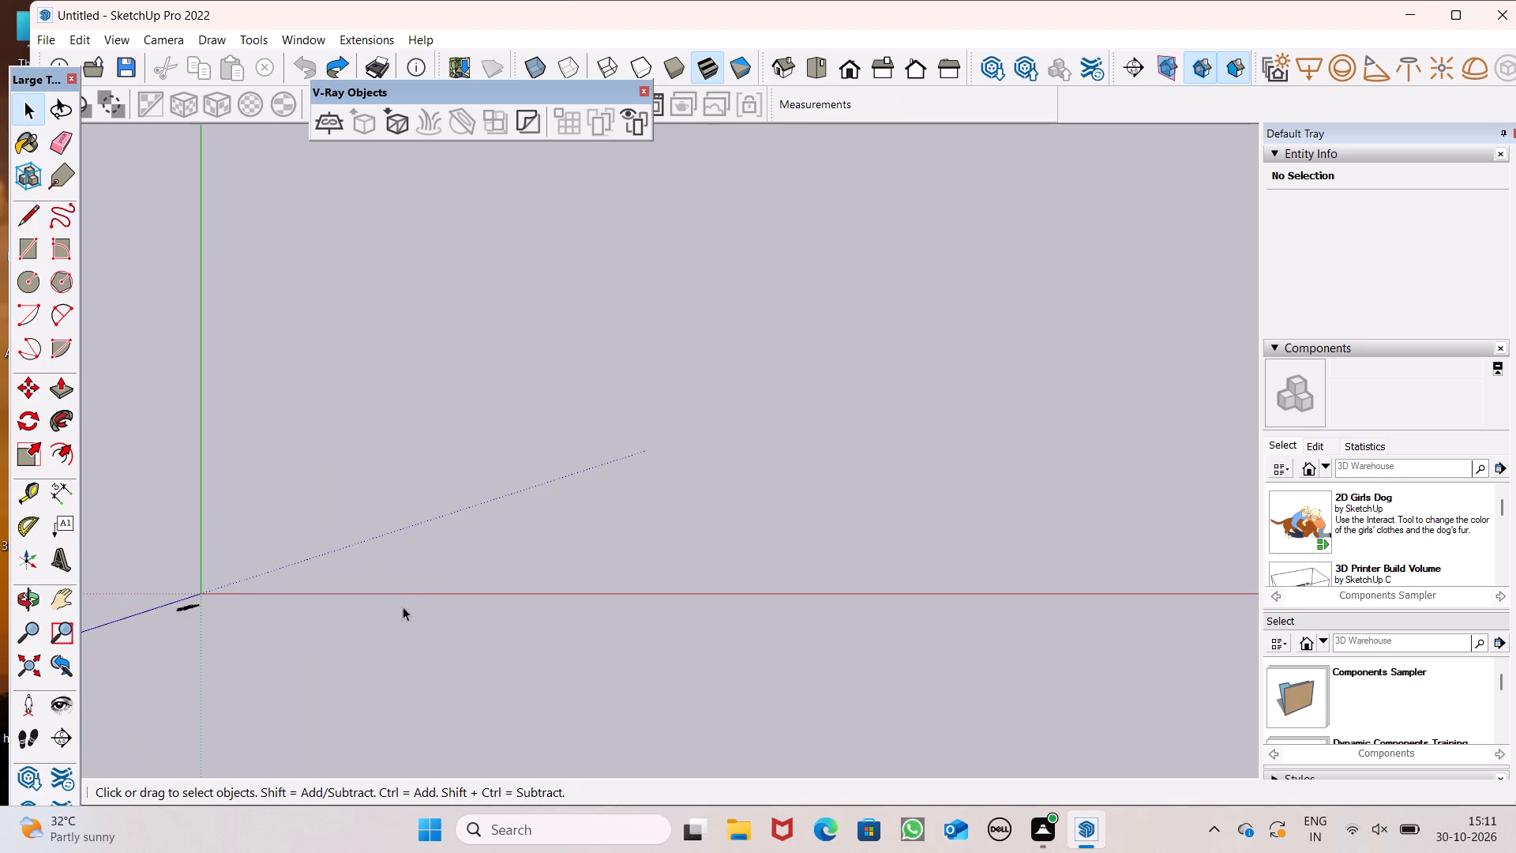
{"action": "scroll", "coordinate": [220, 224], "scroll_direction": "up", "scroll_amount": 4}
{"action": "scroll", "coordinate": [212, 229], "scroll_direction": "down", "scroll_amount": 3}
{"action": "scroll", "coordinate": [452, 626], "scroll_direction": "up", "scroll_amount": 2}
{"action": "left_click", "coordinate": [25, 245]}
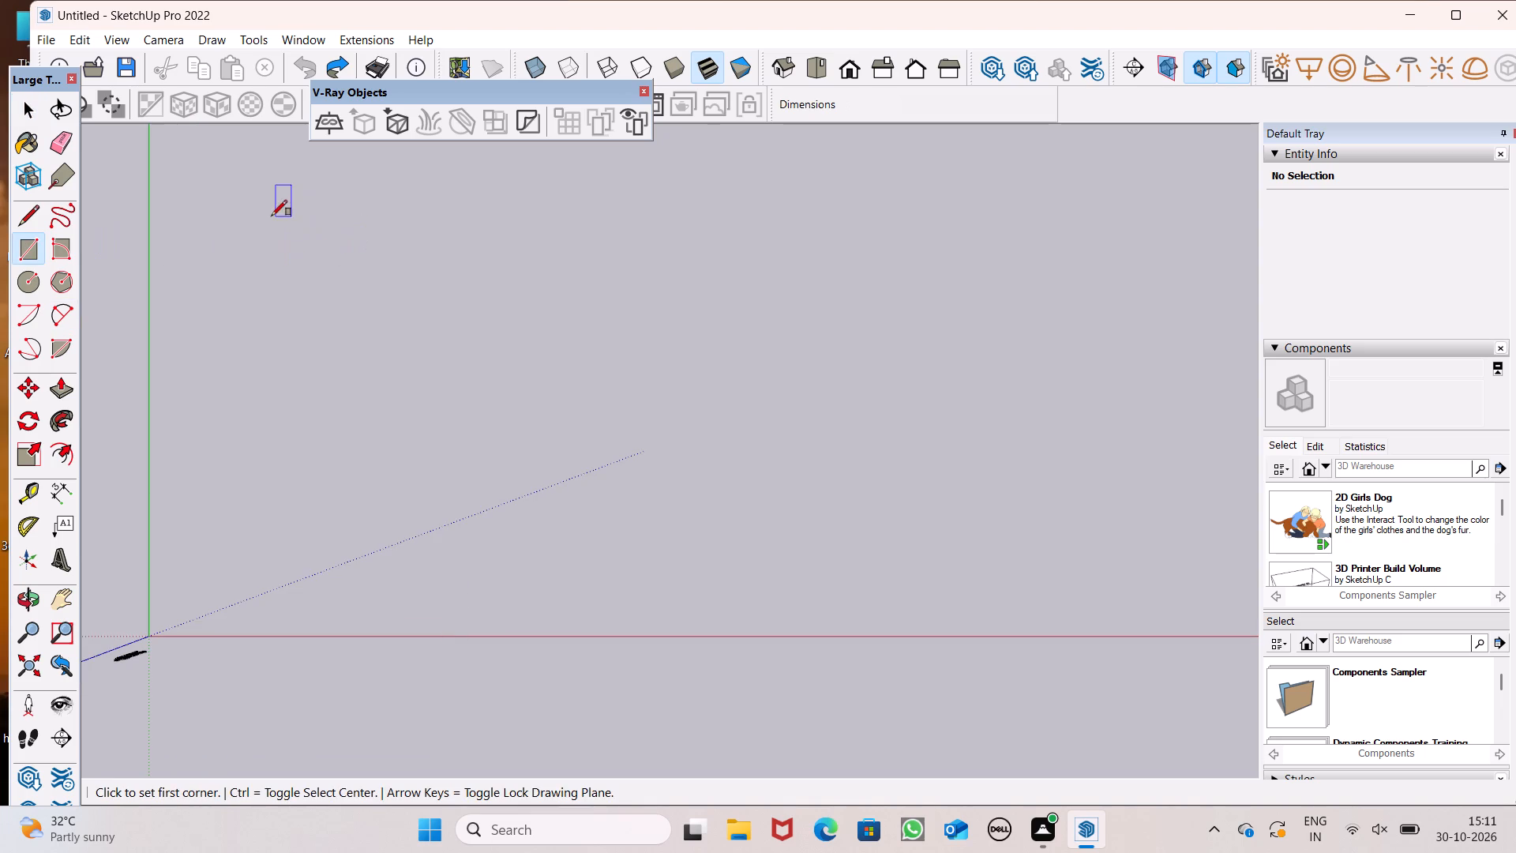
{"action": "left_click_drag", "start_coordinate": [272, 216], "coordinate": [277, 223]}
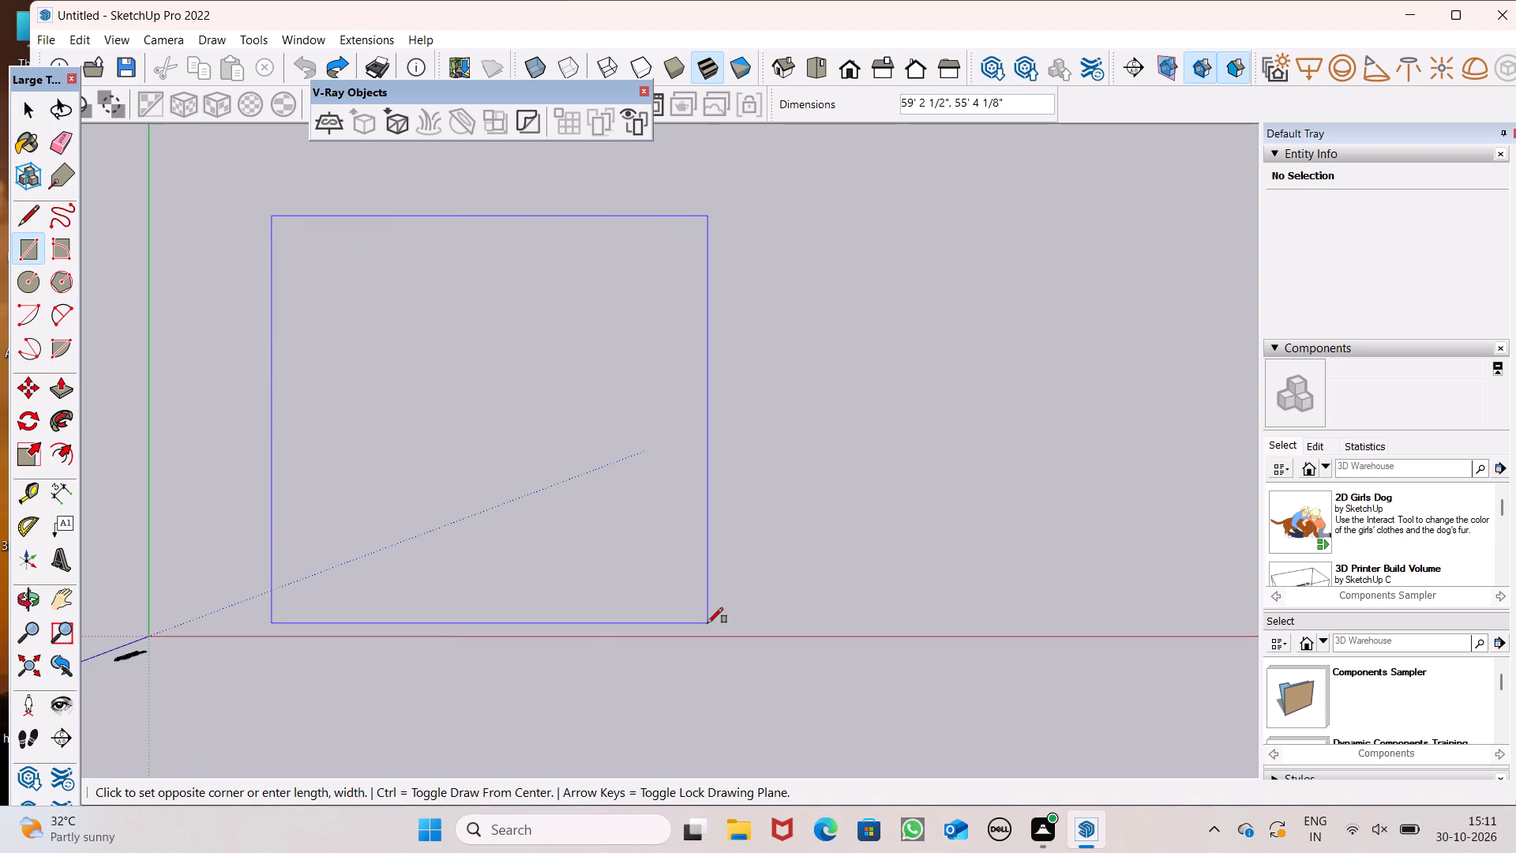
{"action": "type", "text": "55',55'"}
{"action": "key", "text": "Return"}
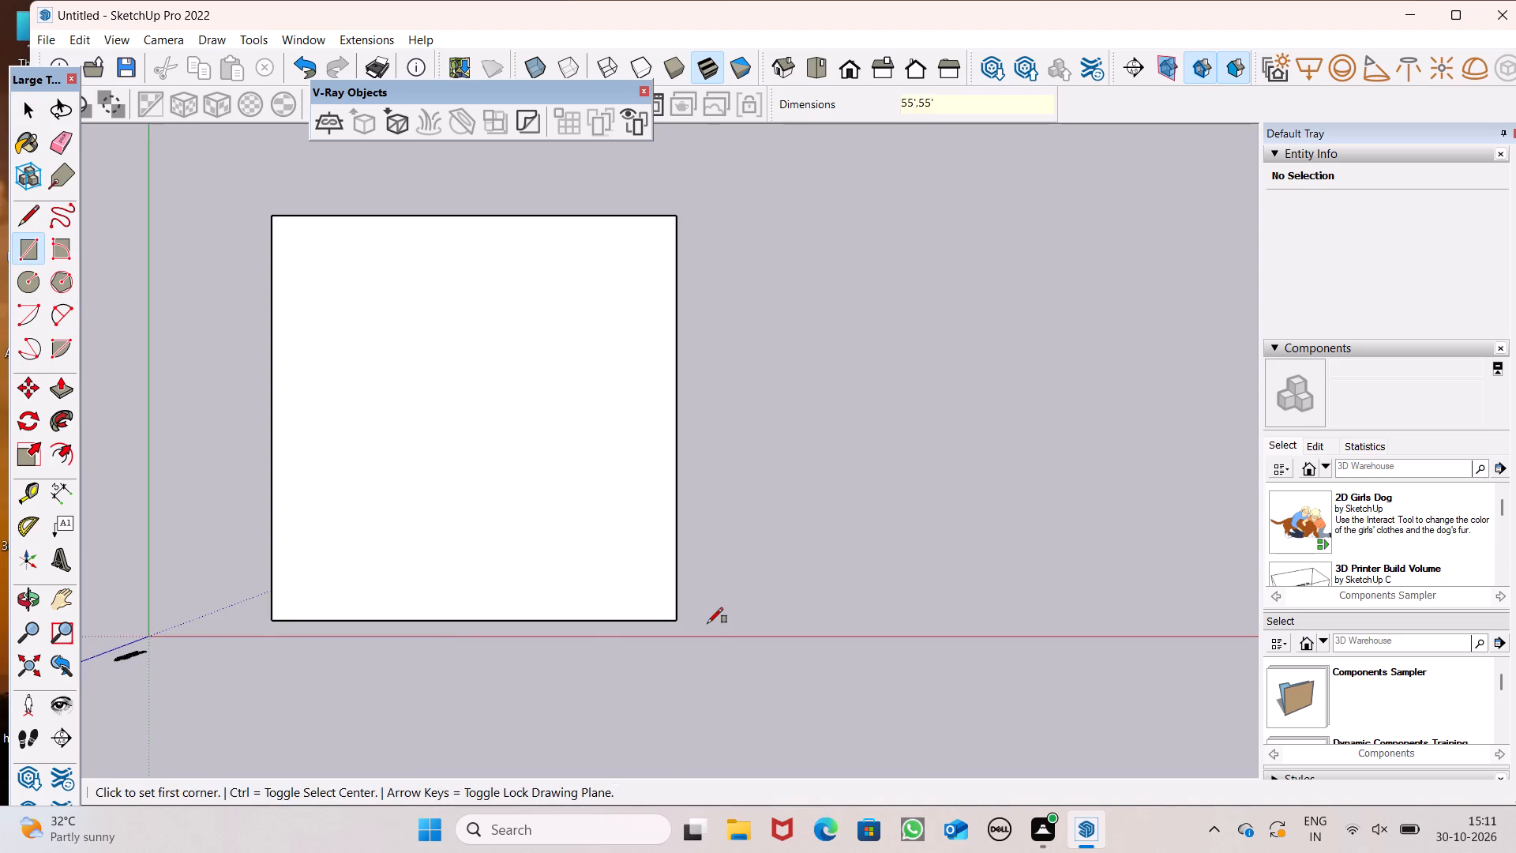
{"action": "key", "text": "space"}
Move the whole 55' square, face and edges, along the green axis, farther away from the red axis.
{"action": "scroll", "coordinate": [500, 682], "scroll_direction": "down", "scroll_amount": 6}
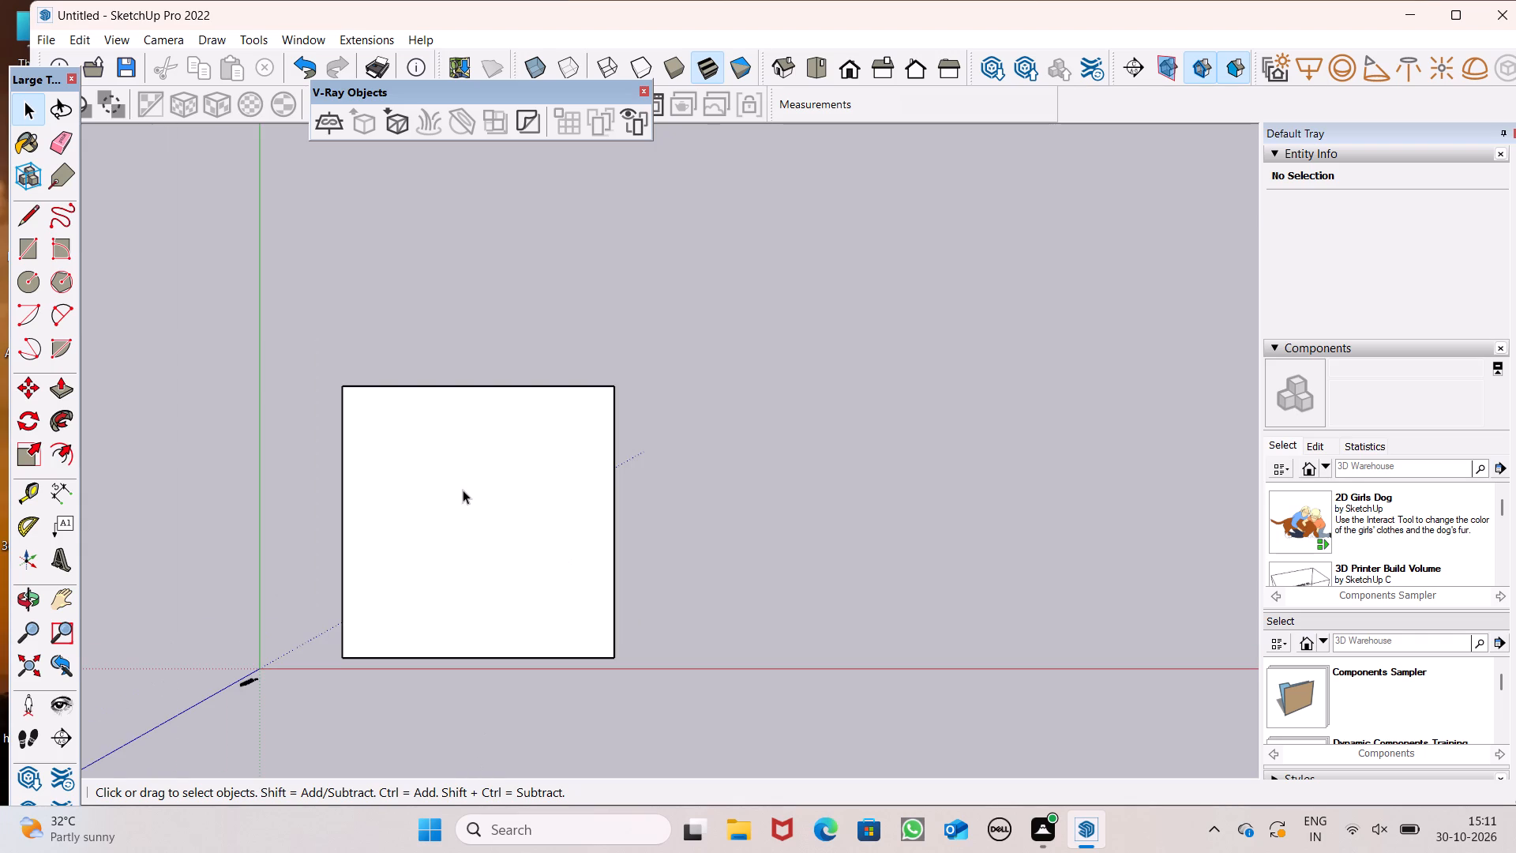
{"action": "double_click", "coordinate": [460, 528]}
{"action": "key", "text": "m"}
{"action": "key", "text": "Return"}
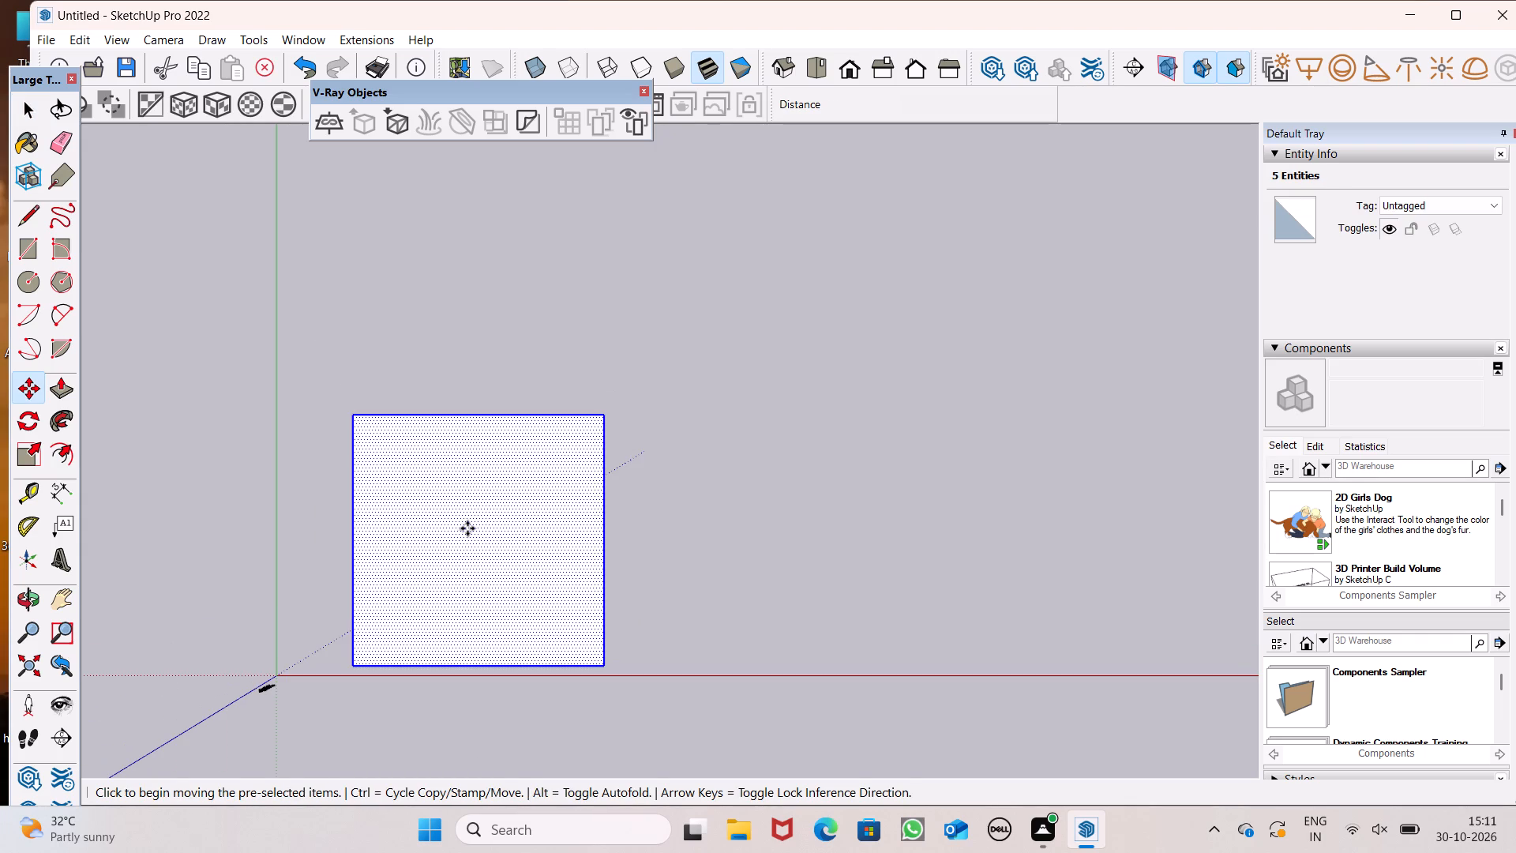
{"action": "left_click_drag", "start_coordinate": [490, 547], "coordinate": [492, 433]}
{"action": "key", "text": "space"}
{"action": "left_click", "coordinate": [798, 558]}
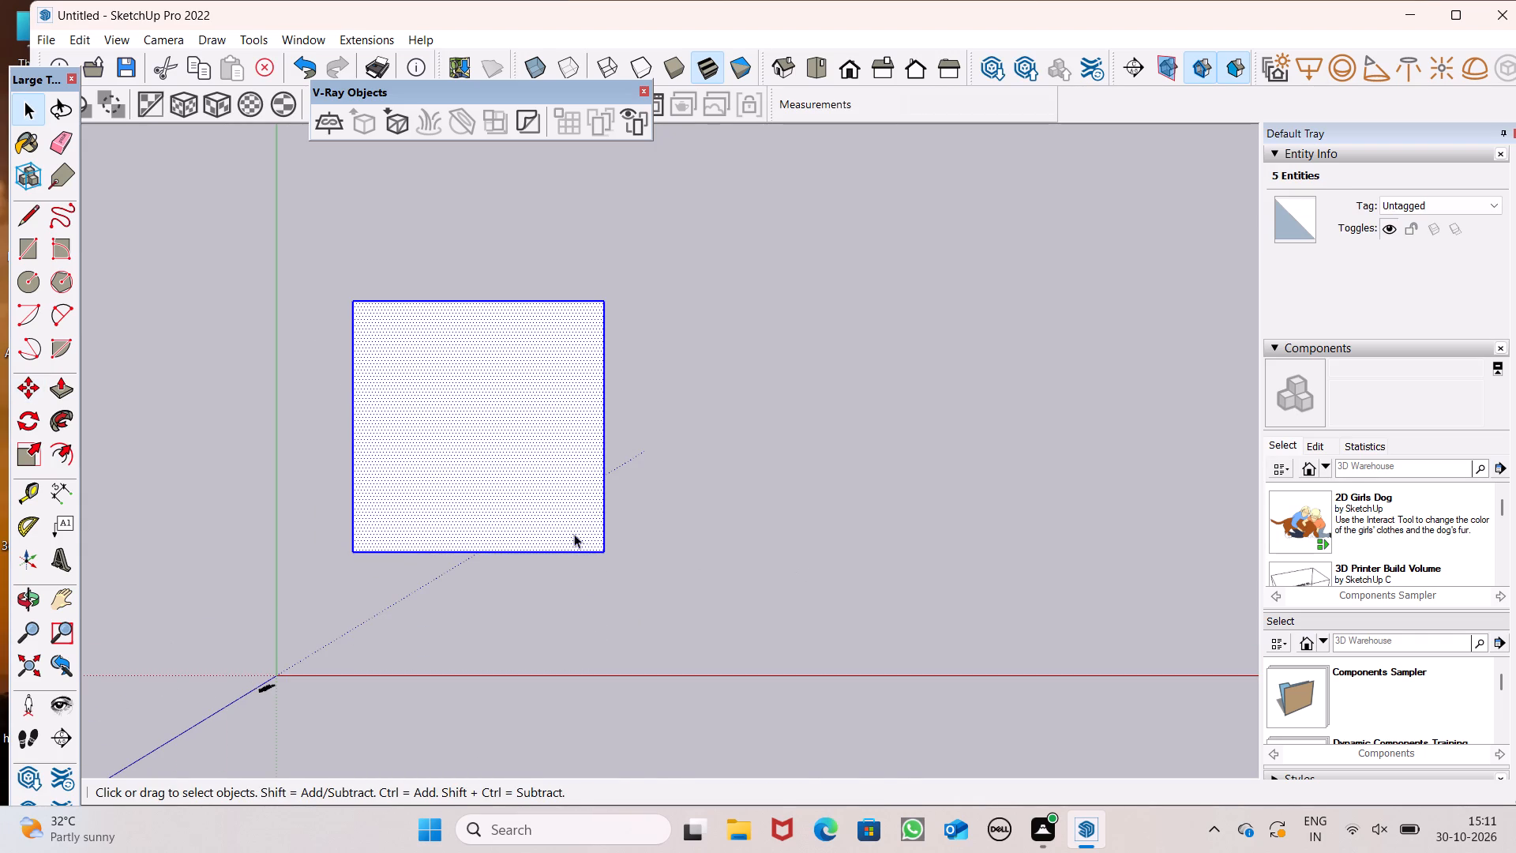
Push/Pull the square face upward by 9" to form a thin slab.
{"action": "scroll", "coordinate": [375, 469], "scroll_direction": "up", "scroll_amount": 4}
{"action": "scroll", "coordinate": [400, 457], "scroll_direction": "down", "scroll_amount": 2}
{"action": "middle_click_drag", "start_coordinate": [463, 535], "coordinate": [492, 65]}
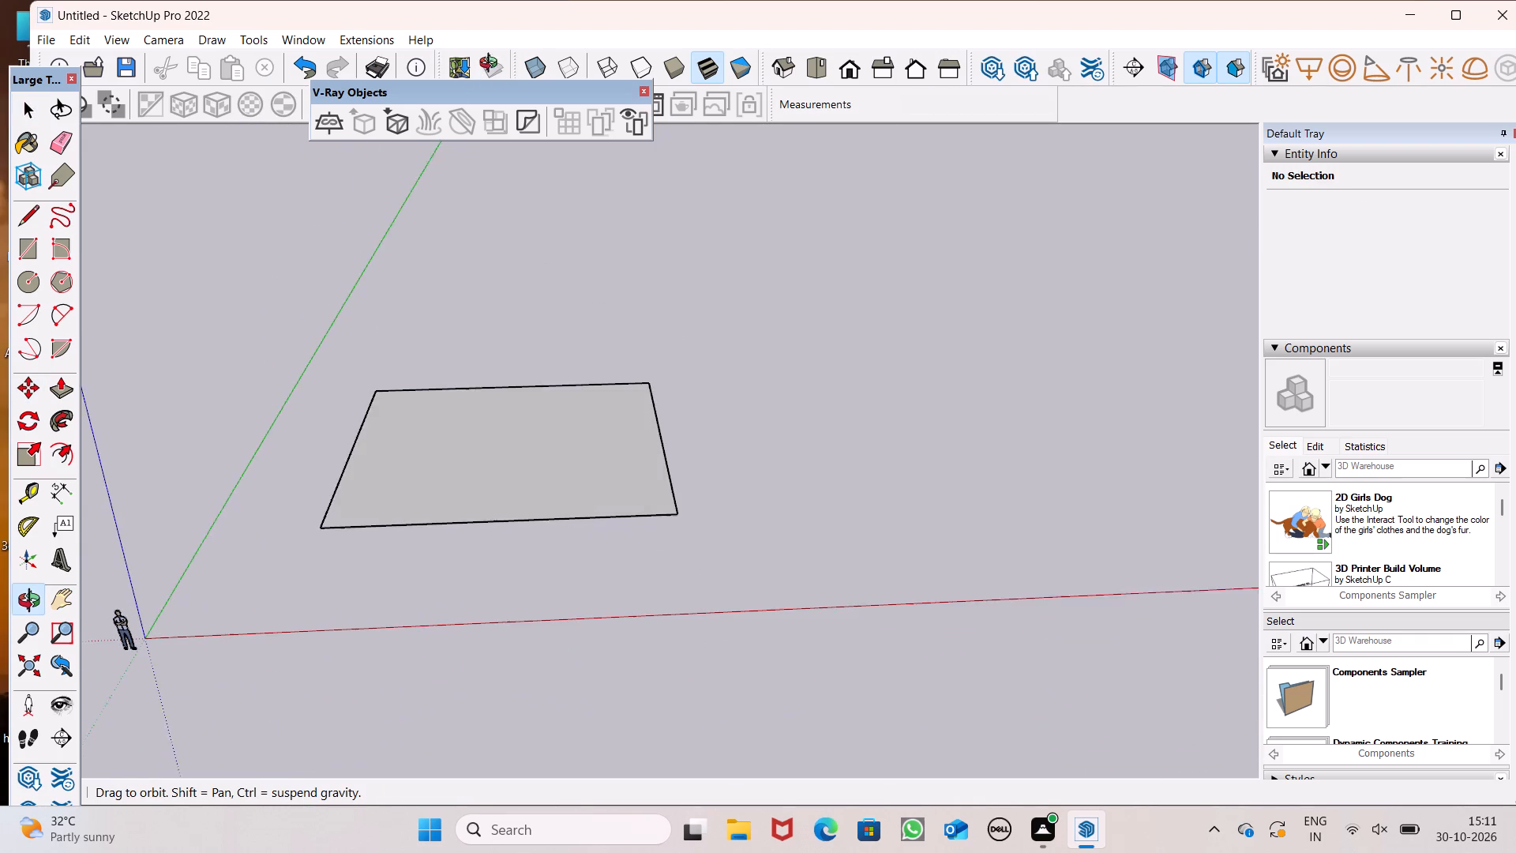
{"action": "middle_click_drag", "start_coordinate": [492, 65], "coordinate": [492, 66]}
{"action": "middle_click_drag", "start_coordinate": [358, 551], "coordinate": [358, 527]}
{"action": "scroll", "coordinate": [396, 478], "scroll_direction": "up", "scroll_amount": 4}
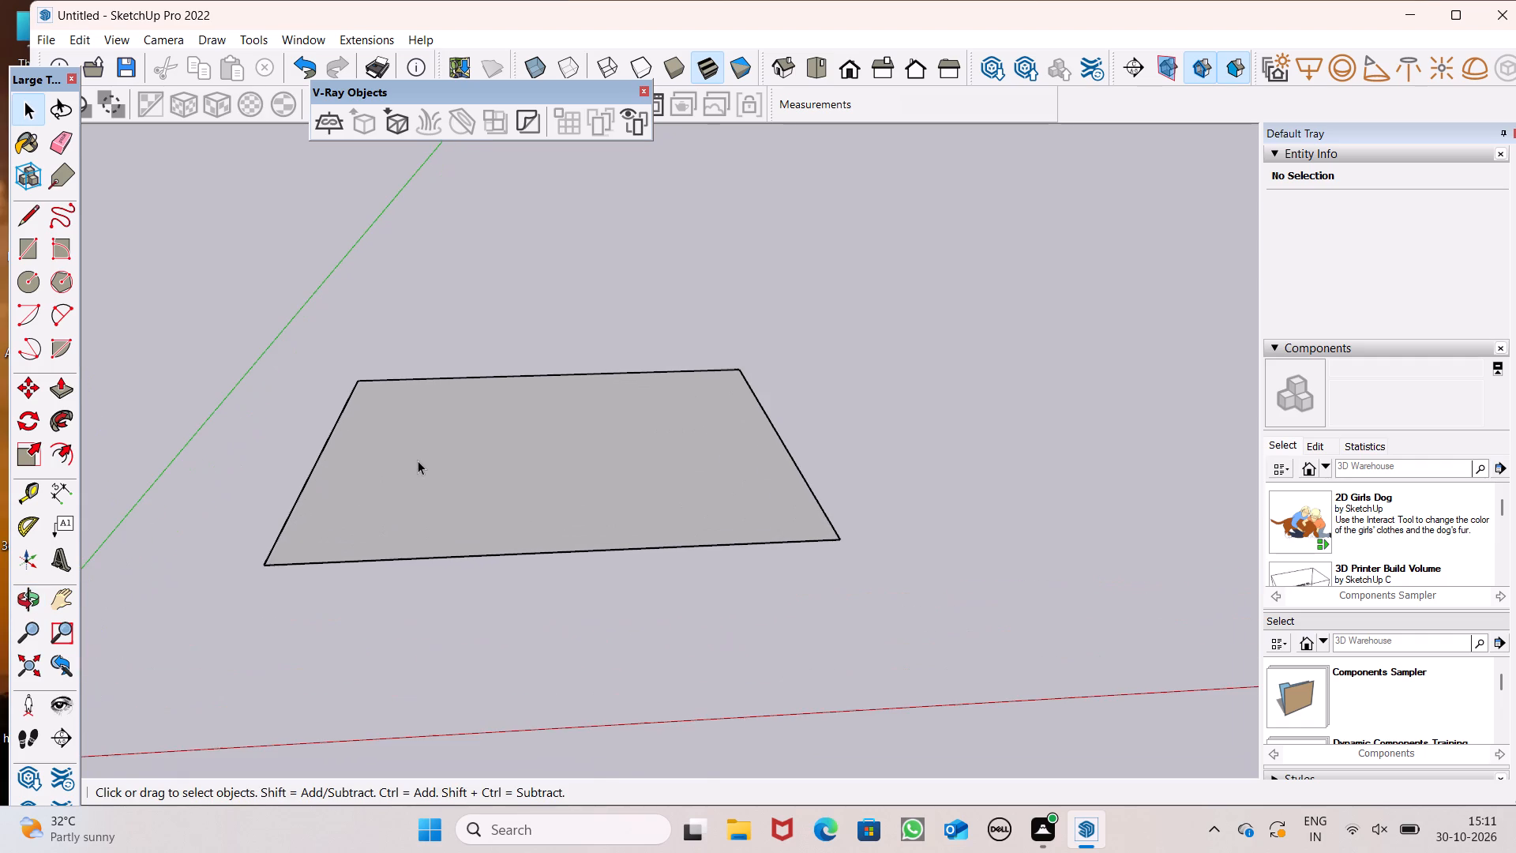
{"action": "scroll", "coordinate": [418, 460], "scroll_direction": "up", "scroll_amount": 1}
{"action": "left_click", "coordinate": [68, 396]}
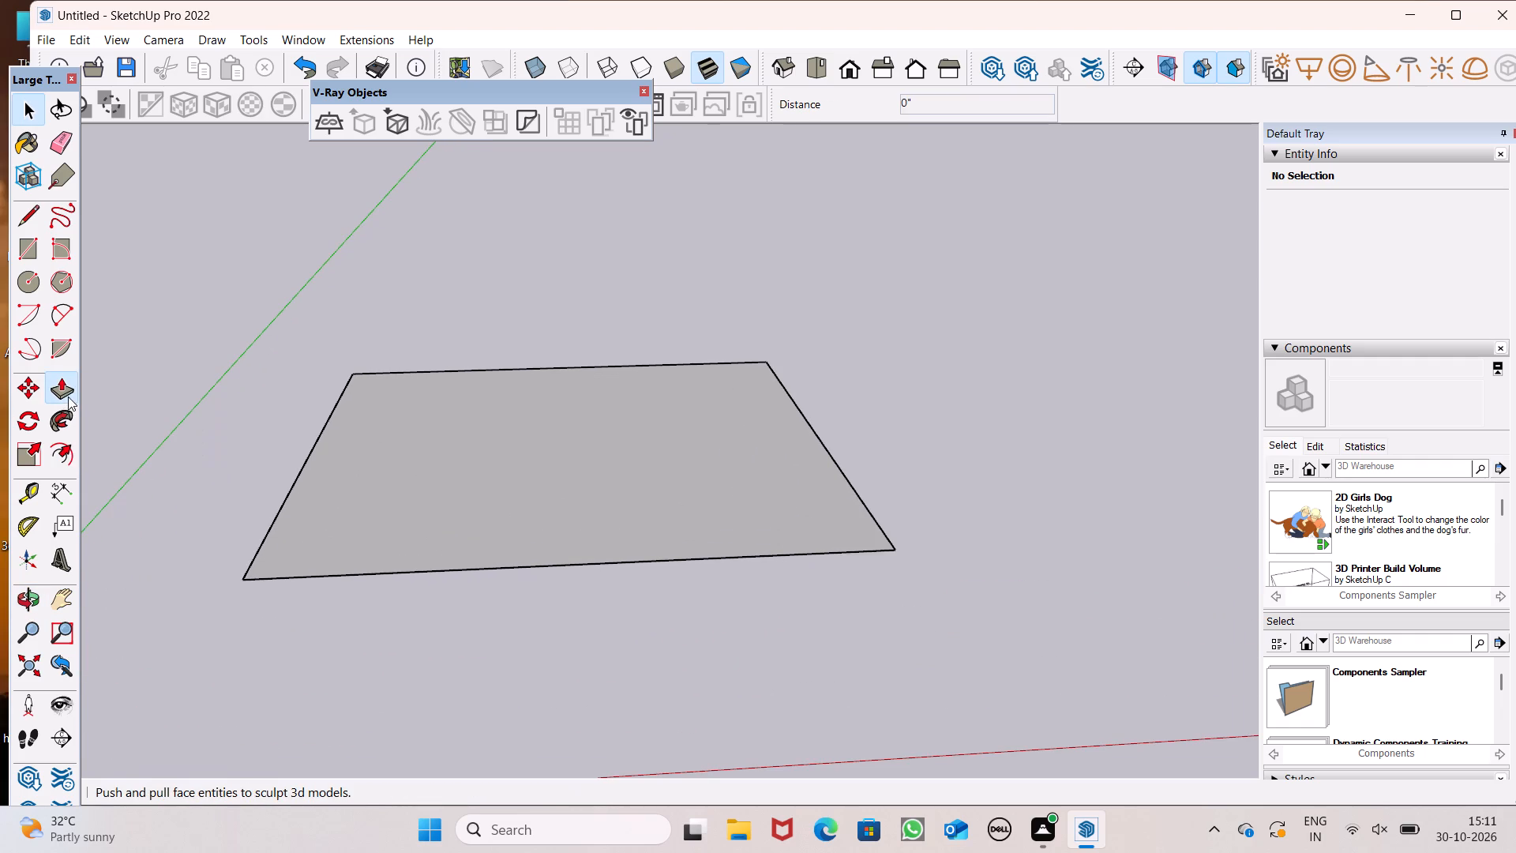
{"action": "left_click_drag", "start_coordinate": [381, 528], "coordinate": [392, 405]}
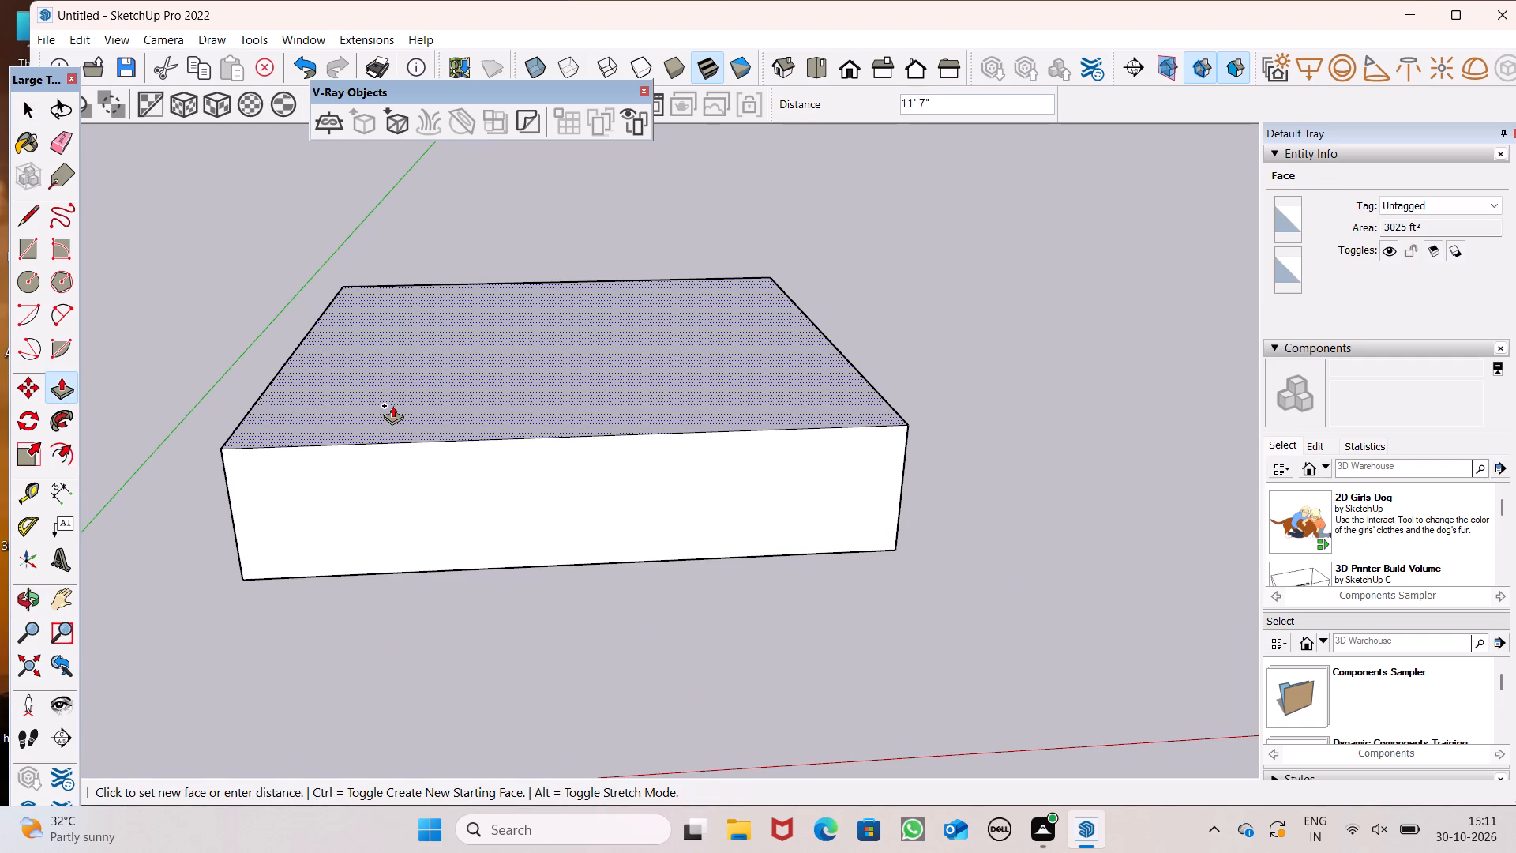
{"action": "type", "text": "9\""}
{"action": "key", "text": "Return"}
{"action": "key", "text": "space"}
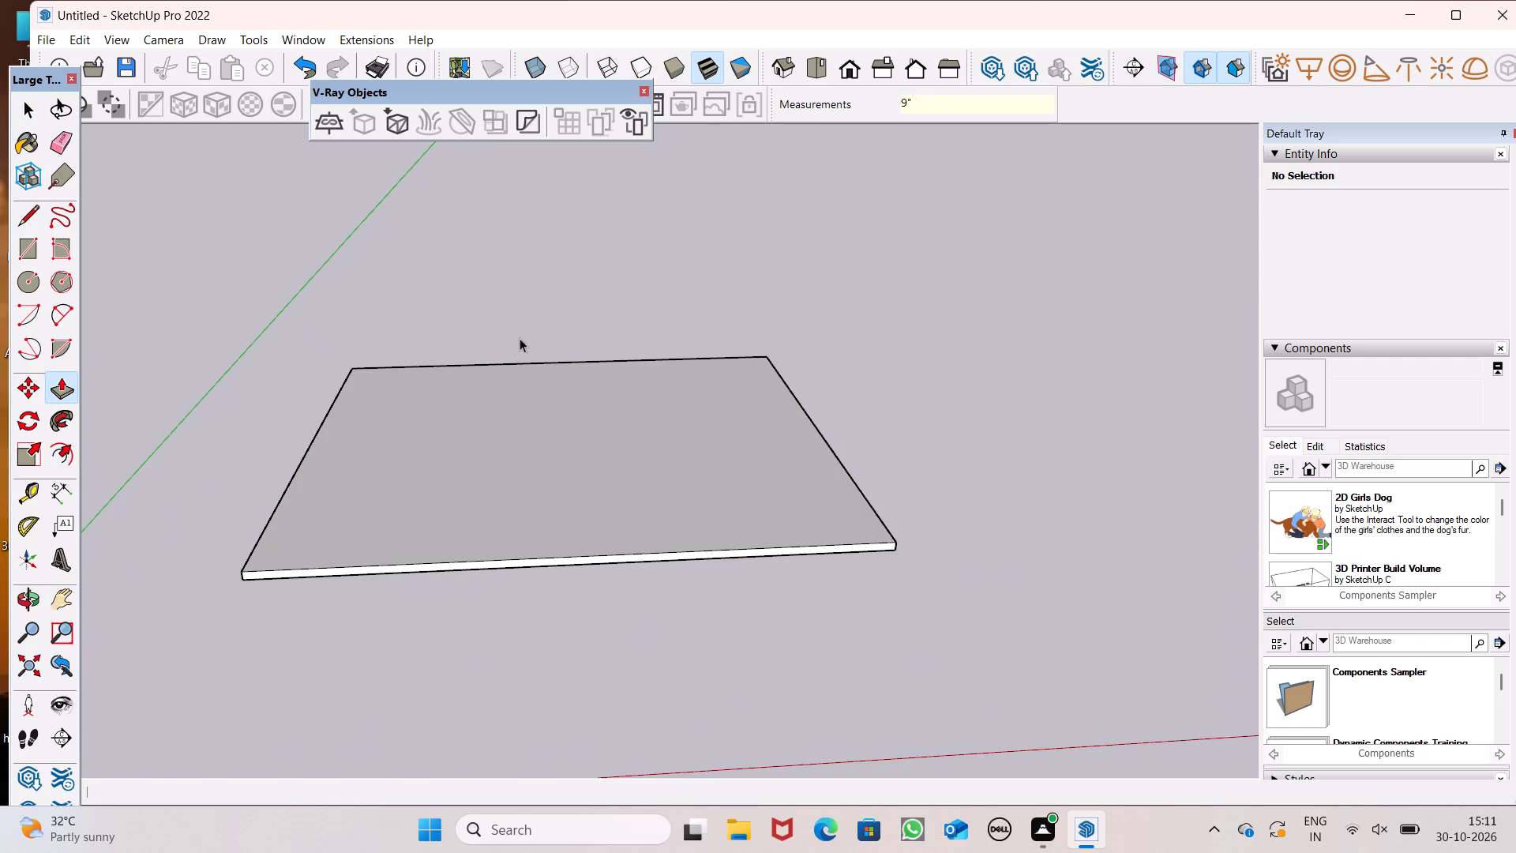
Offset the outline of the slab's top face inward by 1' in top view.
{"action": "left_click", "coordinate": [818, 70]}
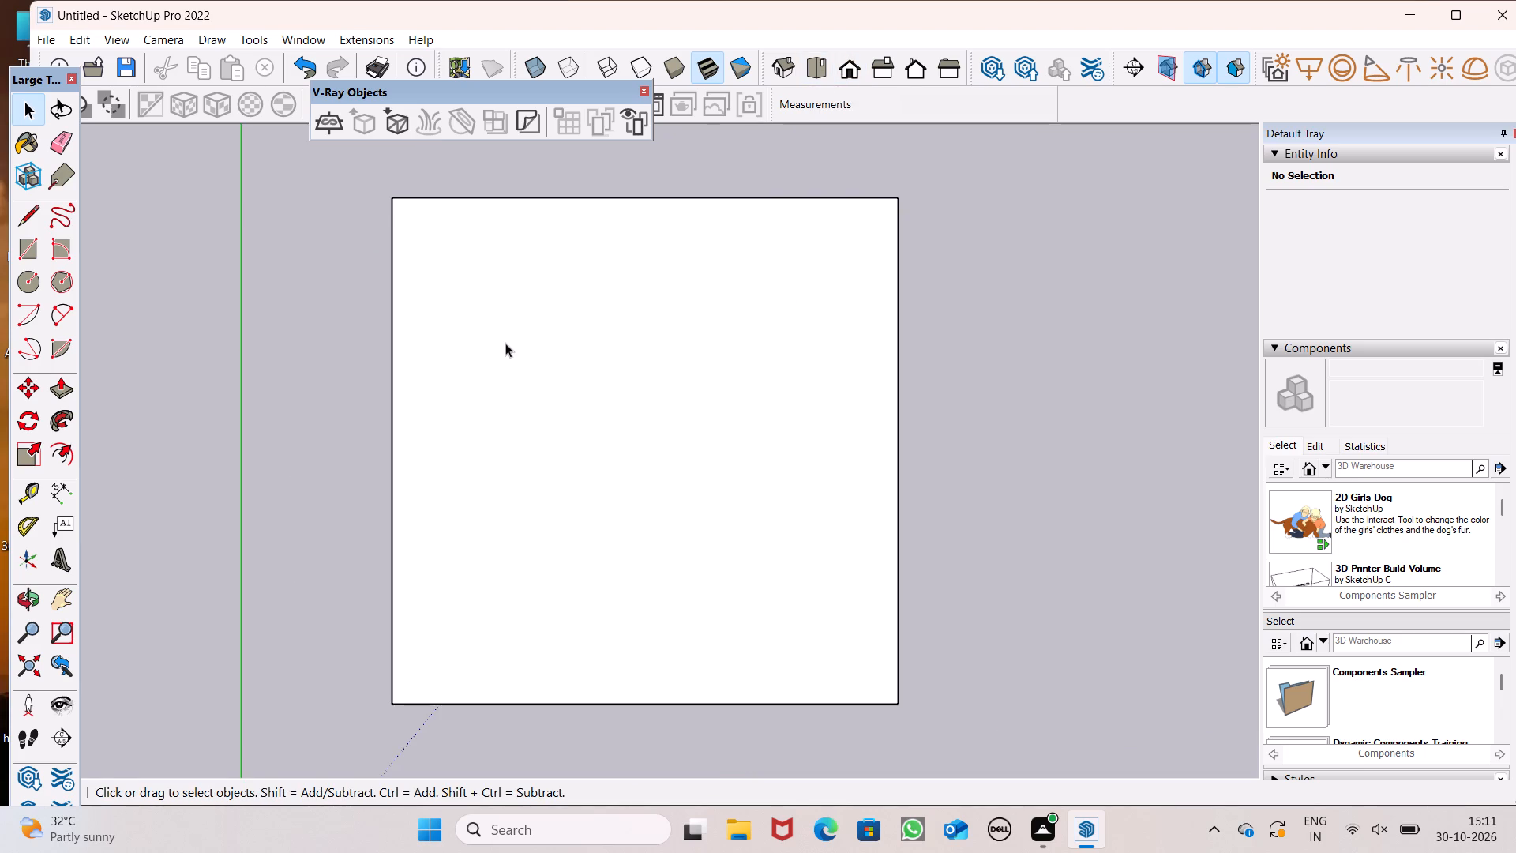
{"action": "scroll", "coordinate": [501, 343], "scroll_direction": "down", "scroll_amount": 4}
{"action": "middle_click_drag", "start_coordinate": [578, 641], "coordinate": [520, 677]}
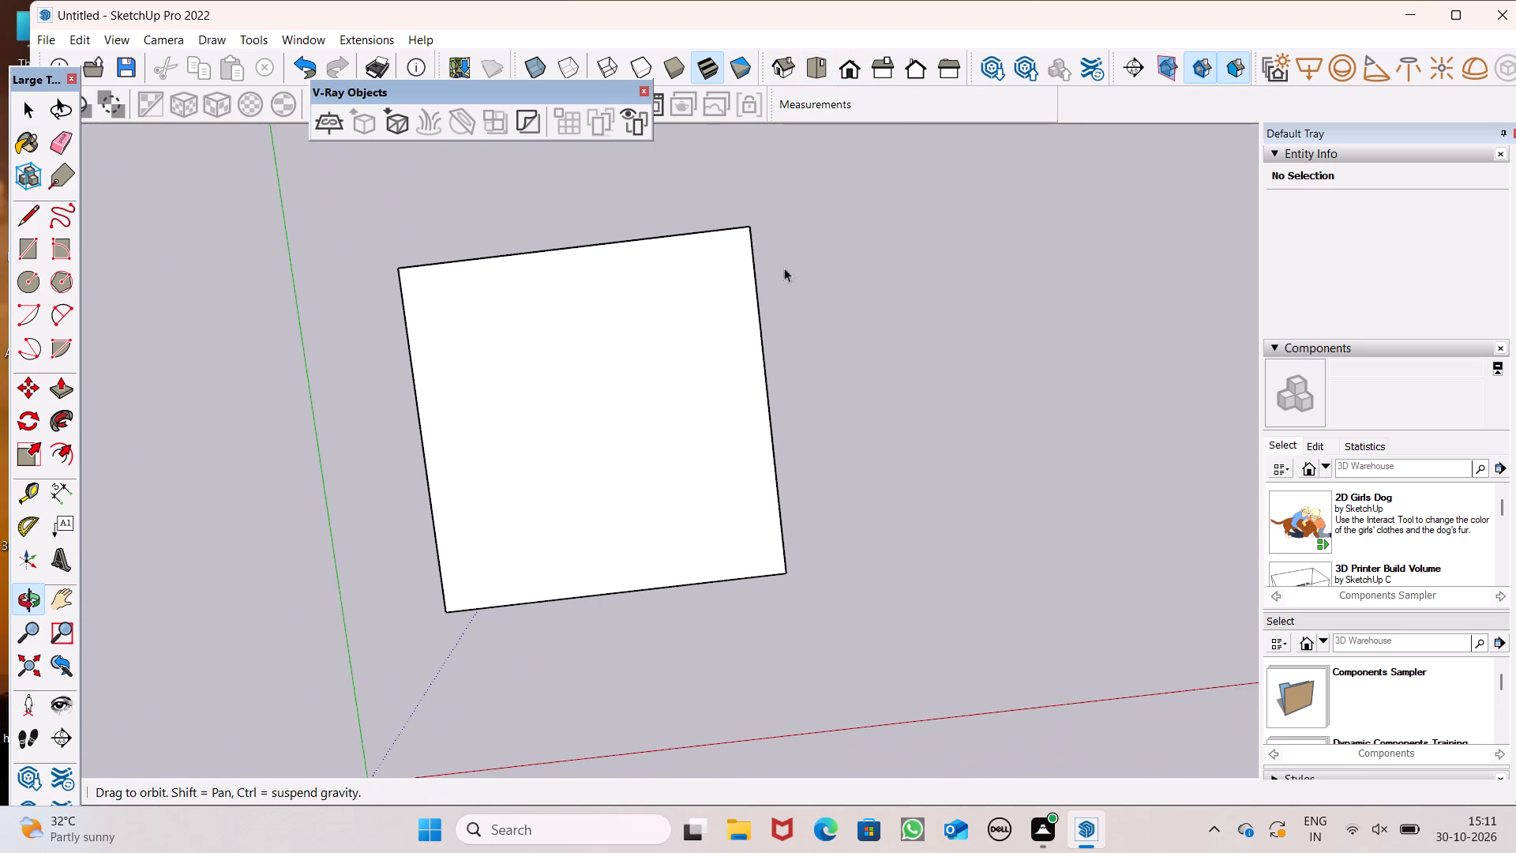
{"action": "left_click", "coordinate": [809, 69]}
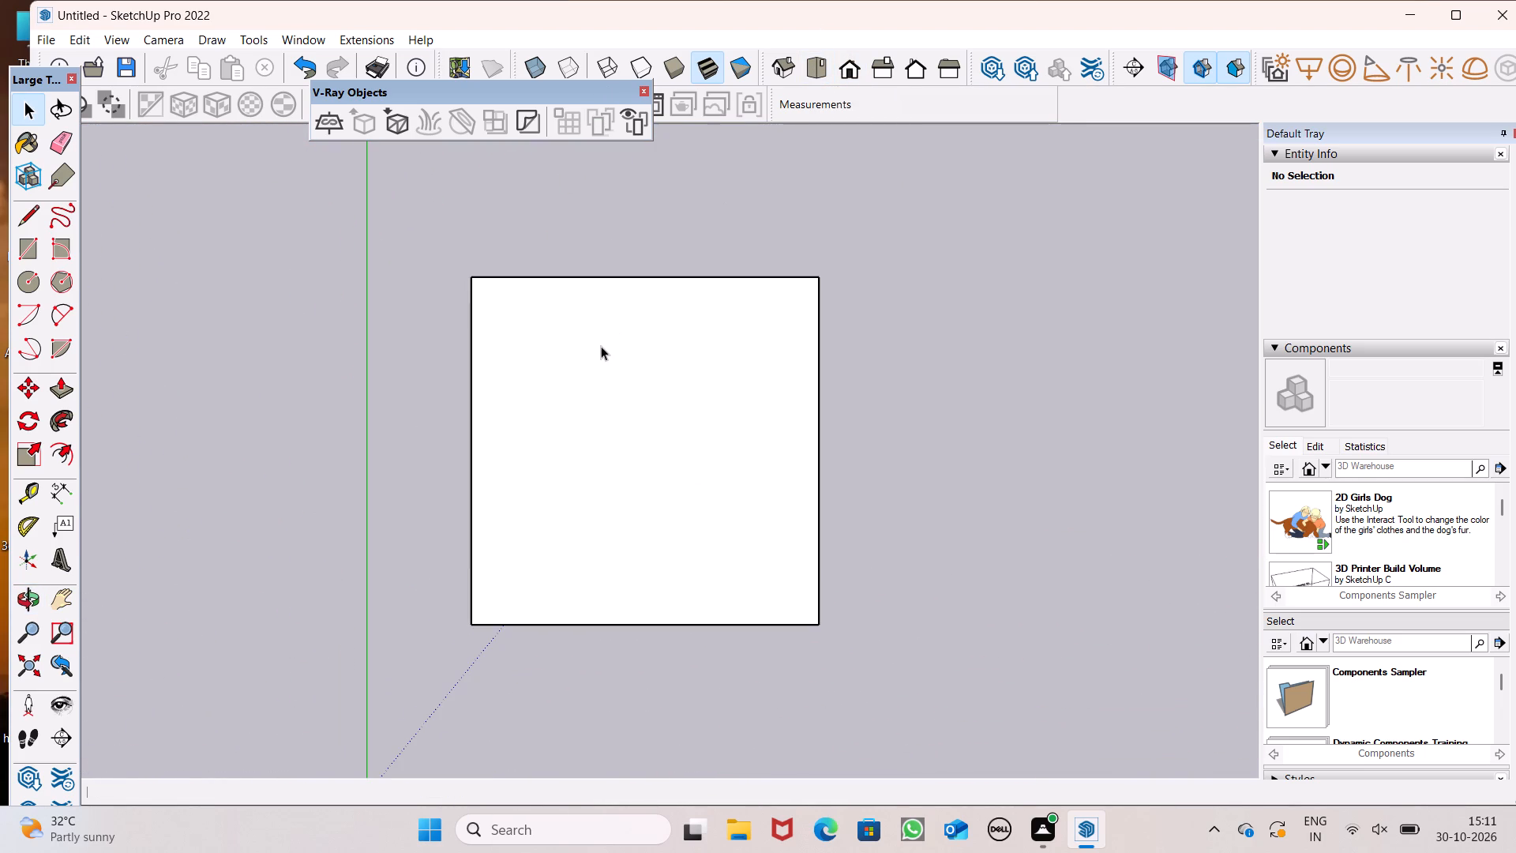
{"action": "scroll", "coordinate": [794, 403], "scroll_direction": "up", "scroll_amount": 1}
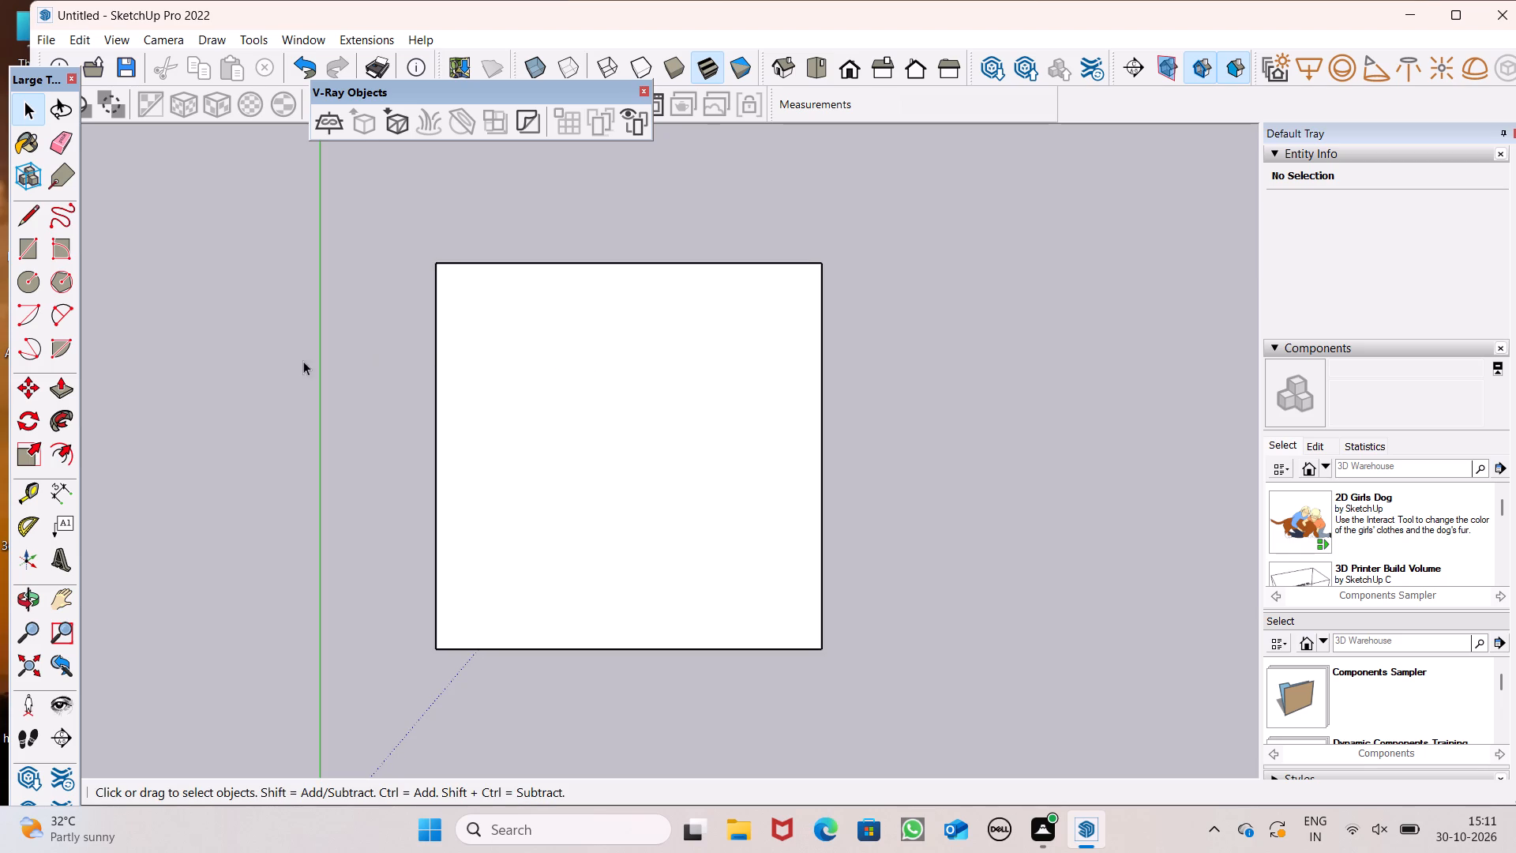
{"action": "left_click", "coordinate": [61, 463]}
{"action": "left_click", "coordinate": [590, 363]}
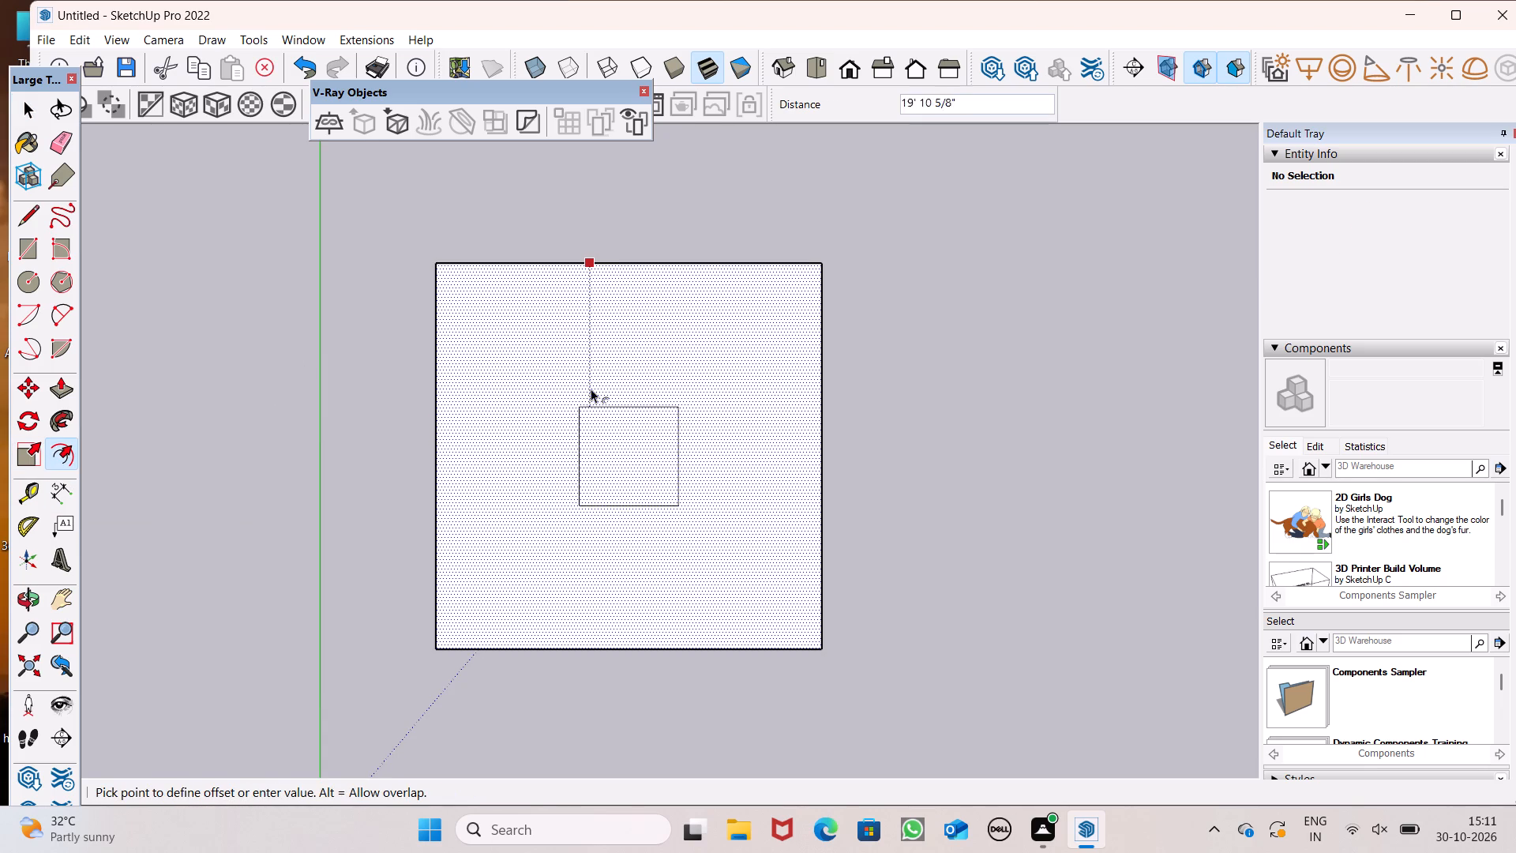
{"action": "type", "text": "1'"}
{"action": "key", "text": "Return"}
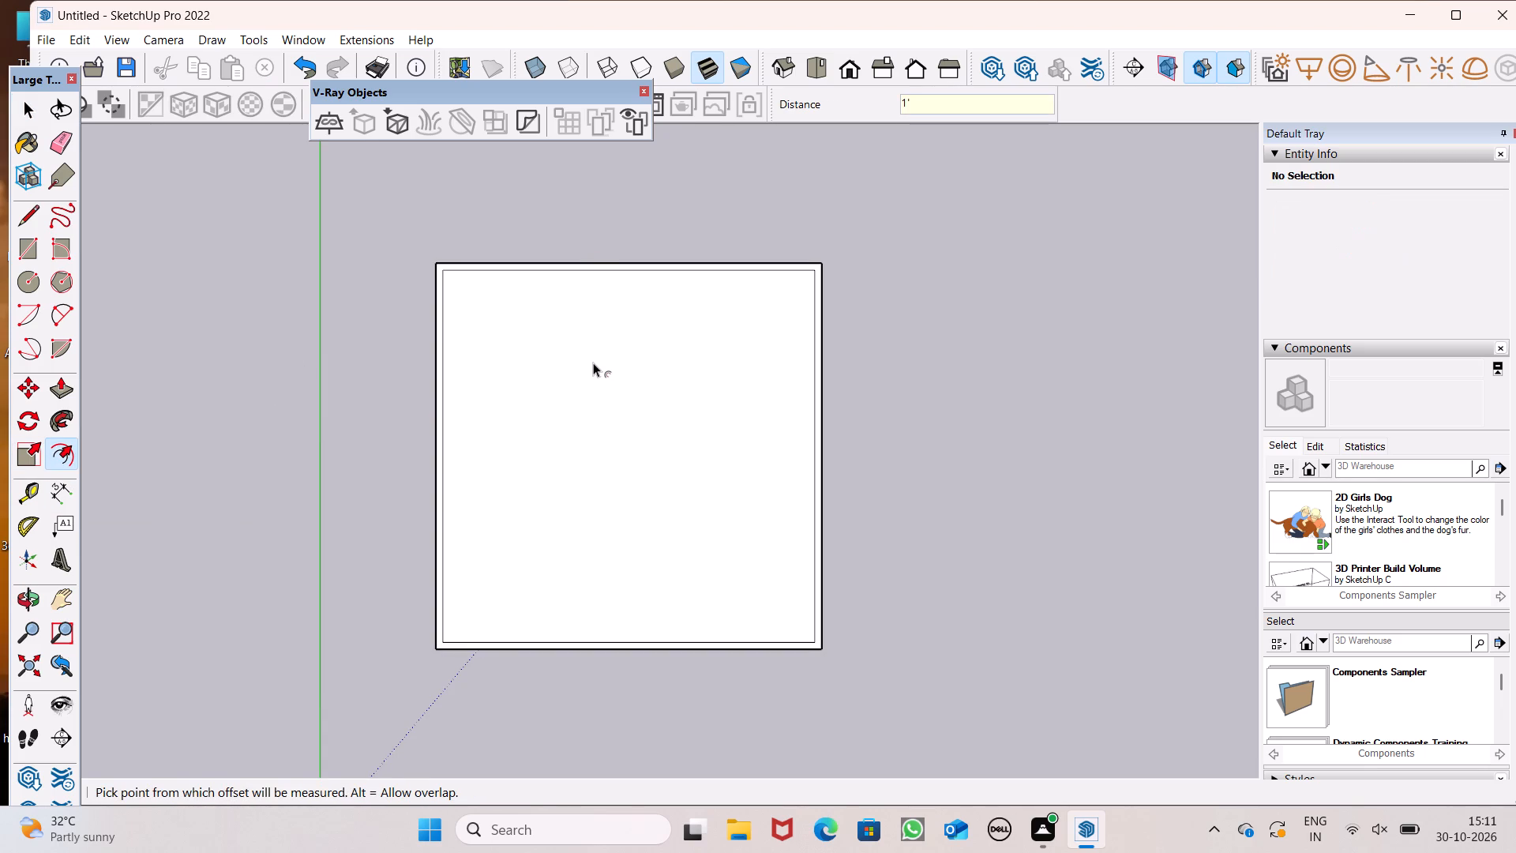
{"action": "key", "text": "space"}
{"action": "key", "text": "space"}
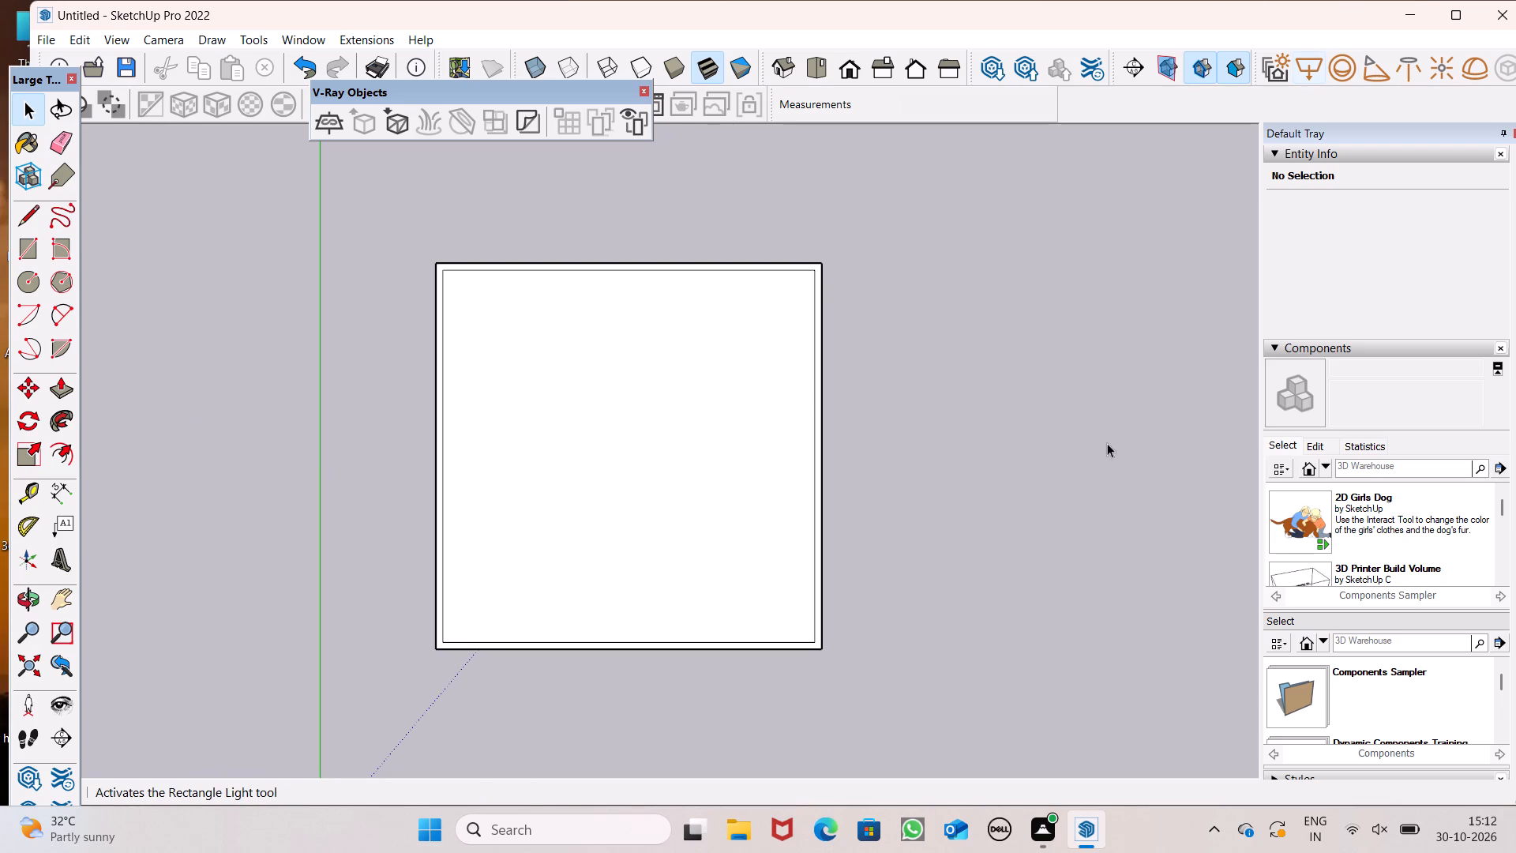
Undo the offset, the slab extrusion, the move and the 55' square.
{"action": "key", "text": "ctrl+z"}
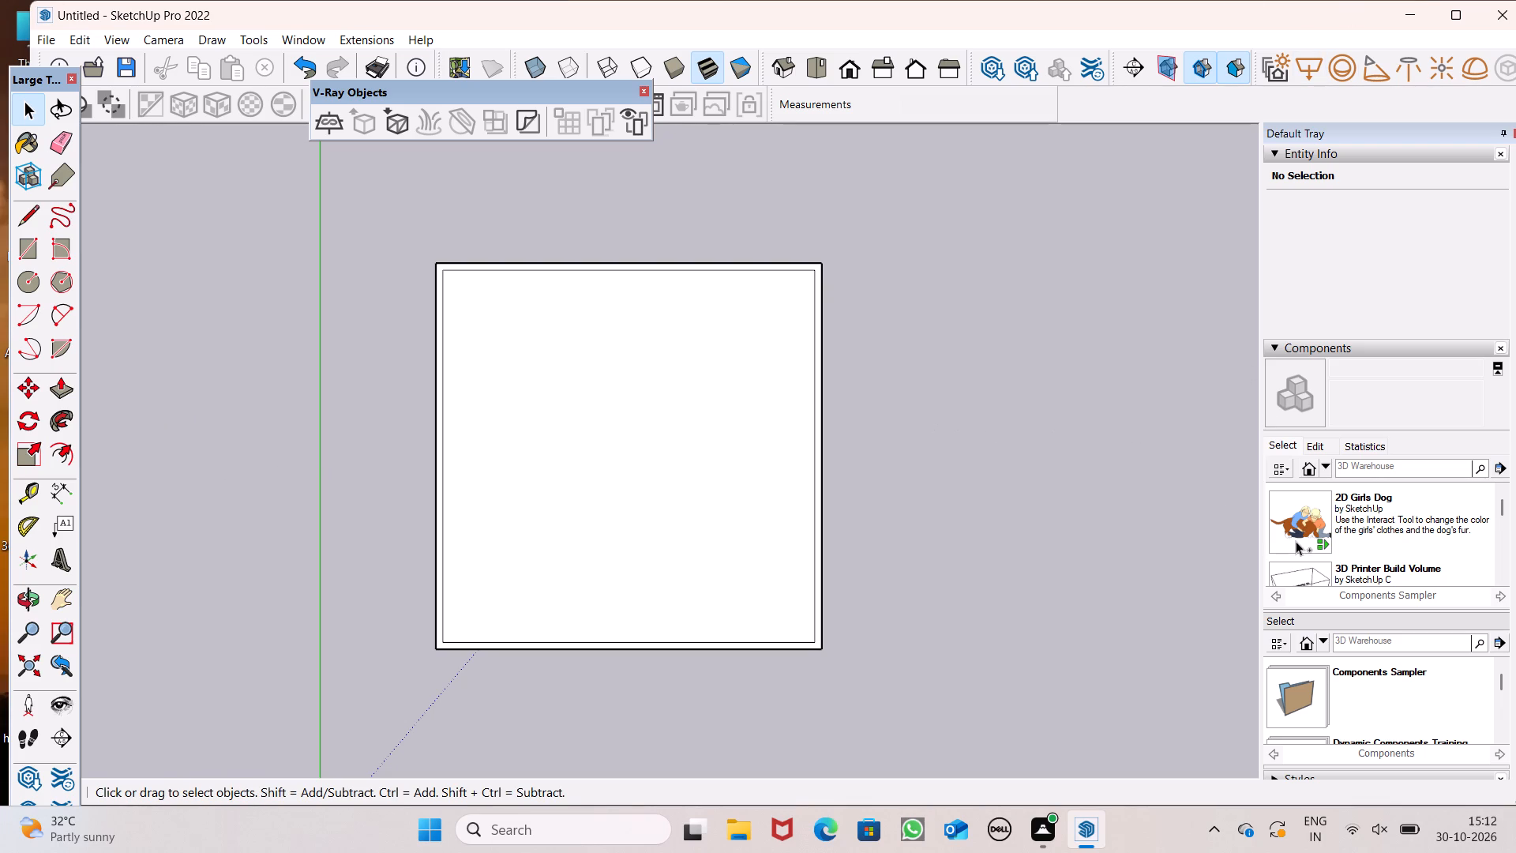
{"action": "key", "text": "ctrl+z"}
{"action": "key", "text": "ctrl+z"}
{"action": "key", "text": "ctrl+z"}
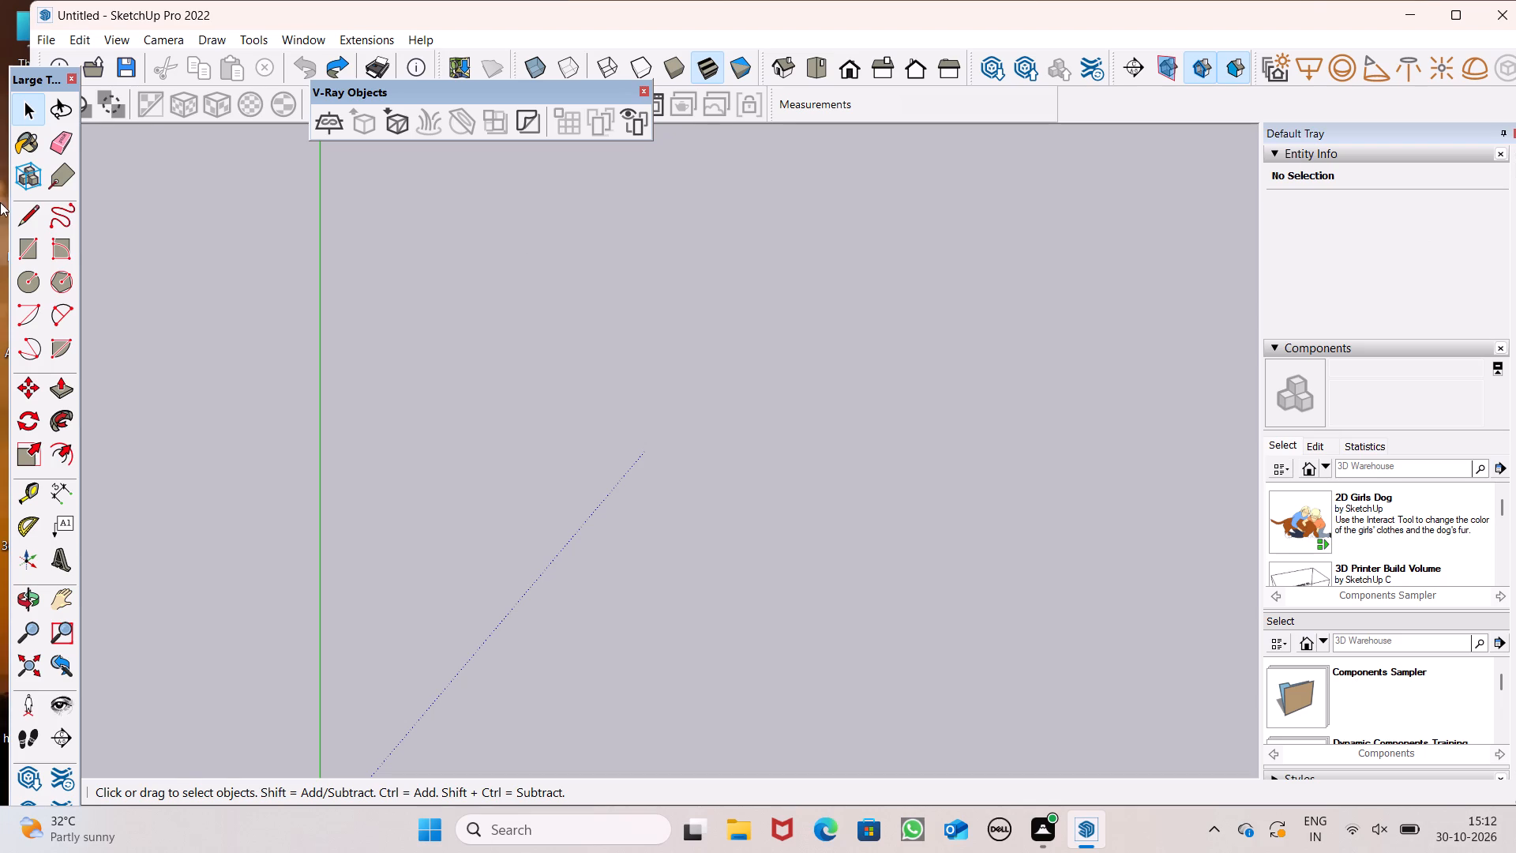
Draw a 65' by 60' rectangle in top view, clear of the red and green axes.
{"action": "left_click", "coordinate": [16, 238]}
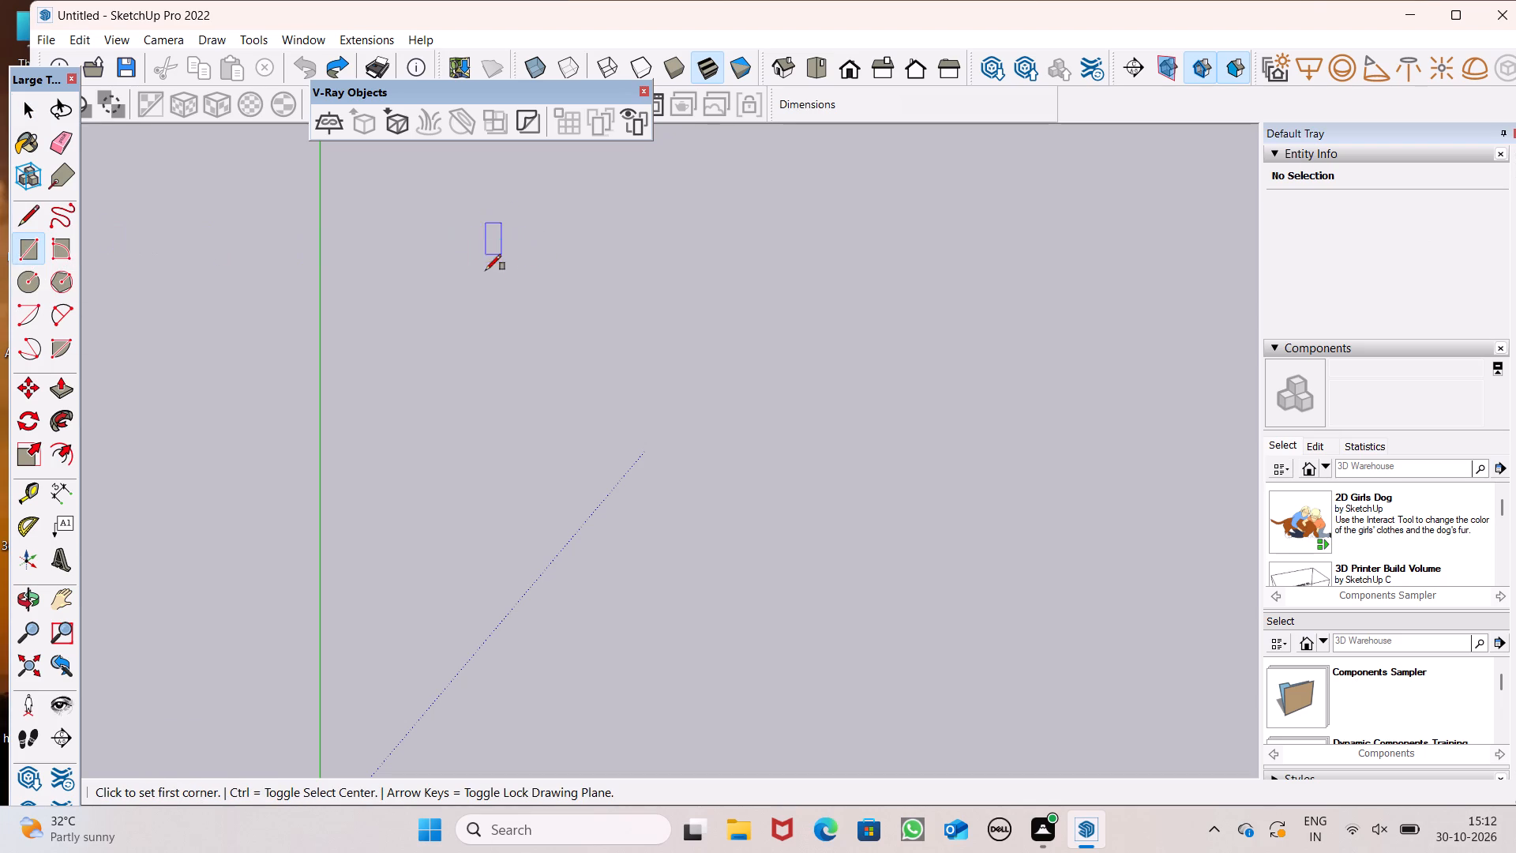
{"action": "left_click", "coordinate": [463, 268]}
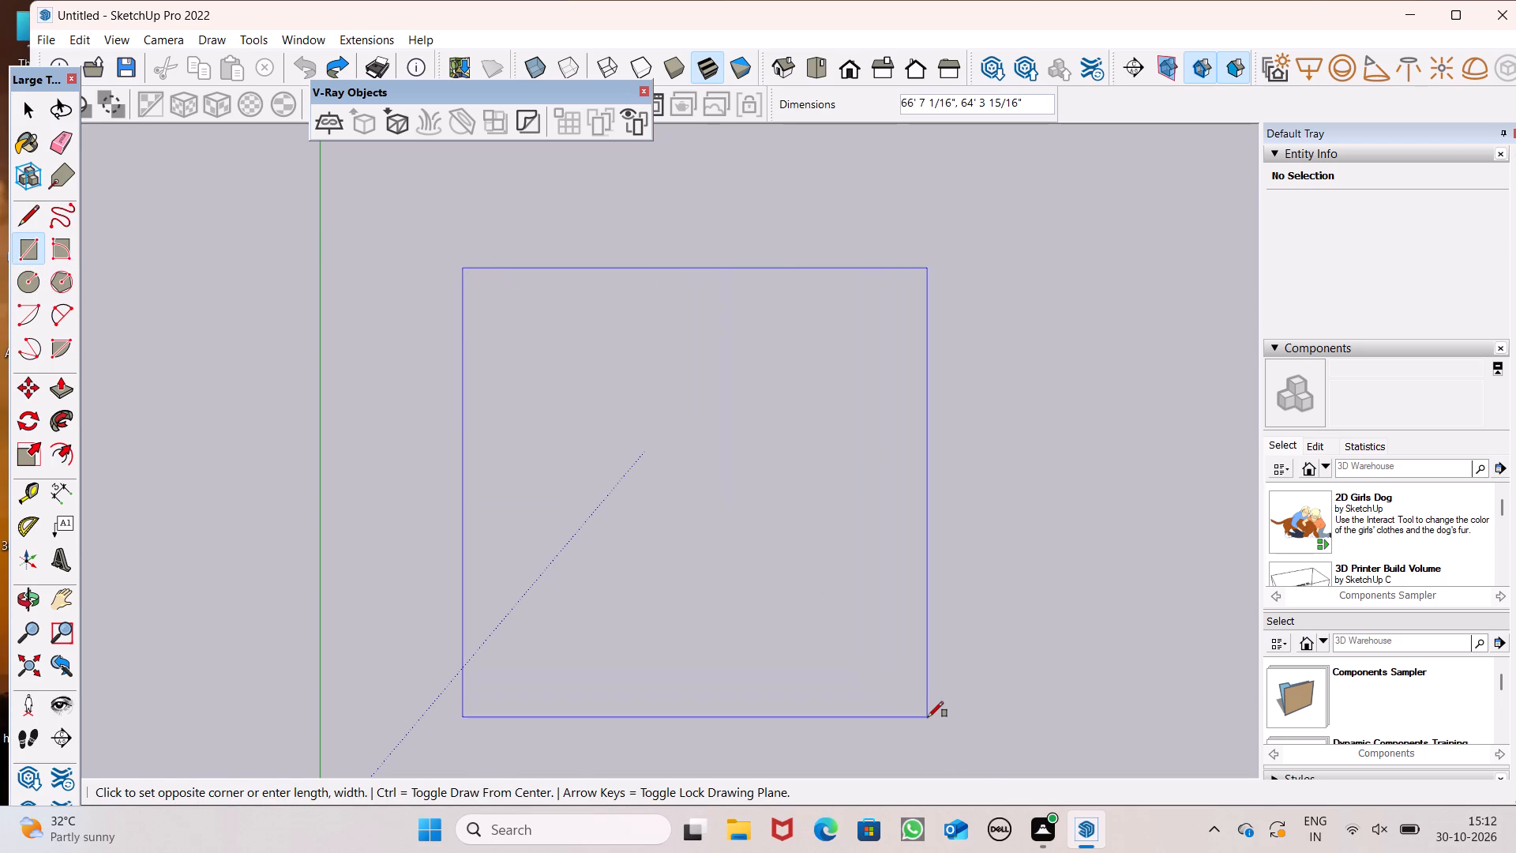
{"action": "key", "text": "6"}
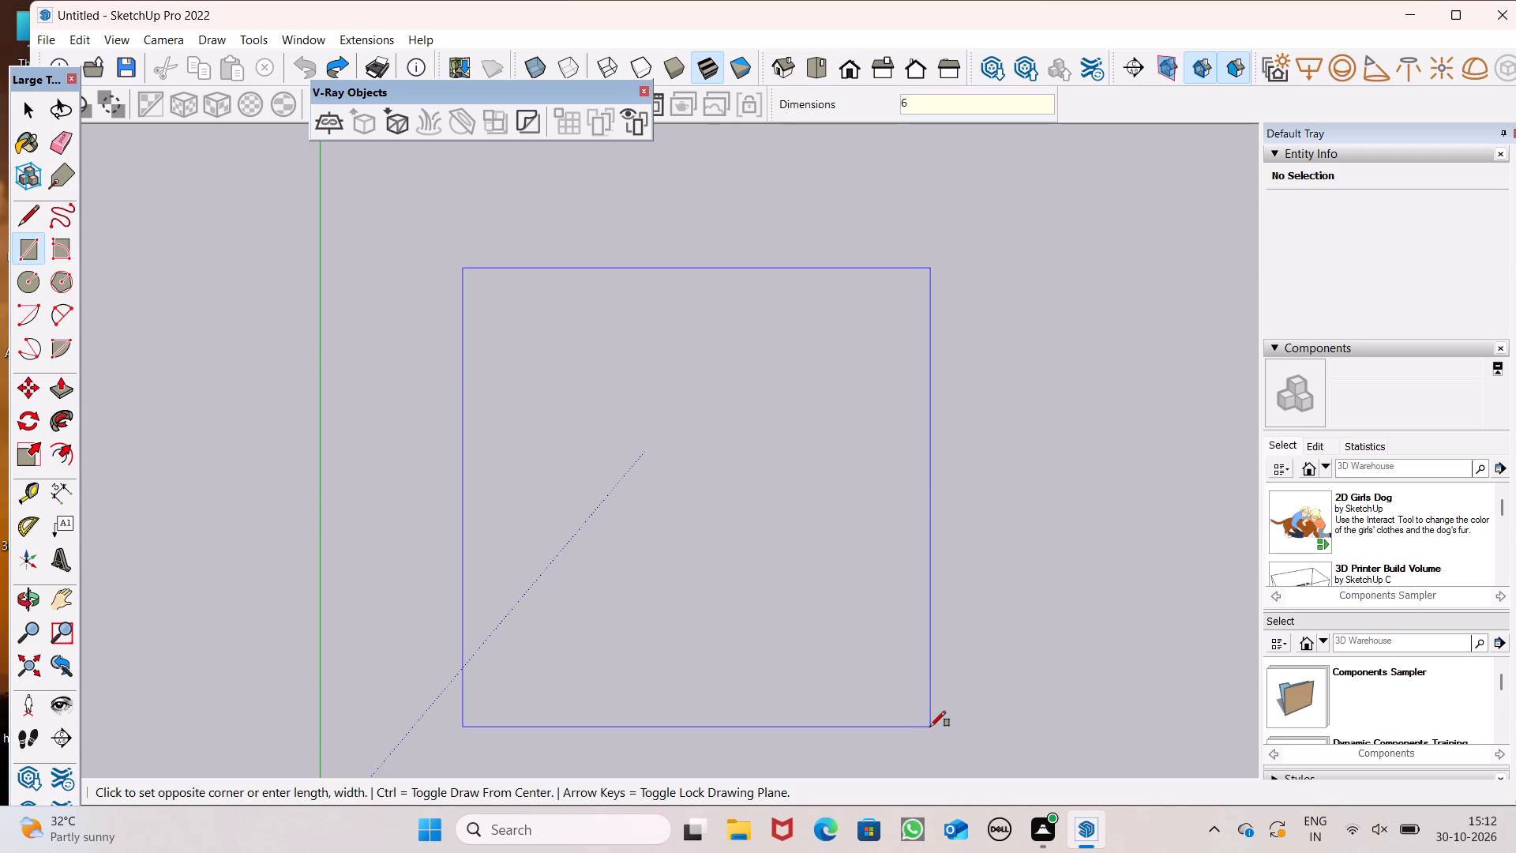
{"action": "type", "text": "5'"}
{"action": "type", "text": ",60'"}
{"action": "key", "text": "Return"}
{"action": "key", "text": "space"}
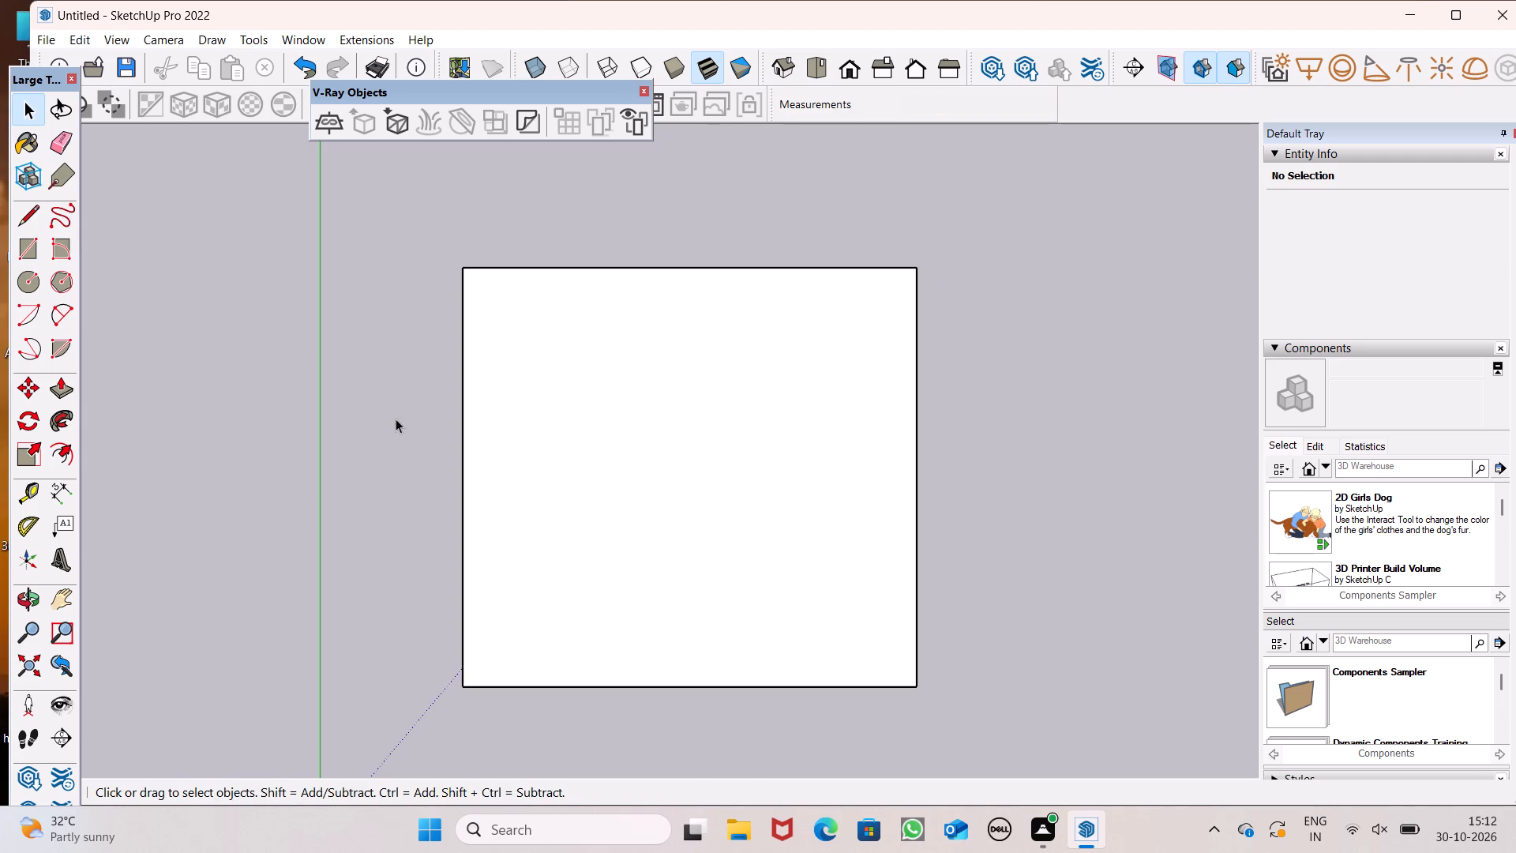
Push/Pull the rectangle's face upward by 9" to form a thin slab.
{"action": "scroll", "coordinate": [520, 423], "scroll_direction": "down", "scroll_amount": 6}
{"action": "middle_click_drag", "start_coordinate": [569, 559], "coordinate": [566, 237]}
{"action": "left_click", "coordinate": [58, 385]}
{"action": "scroll", "coordinate": [566, 502], "scroll_direction": "up", "scroll_amount": 2}
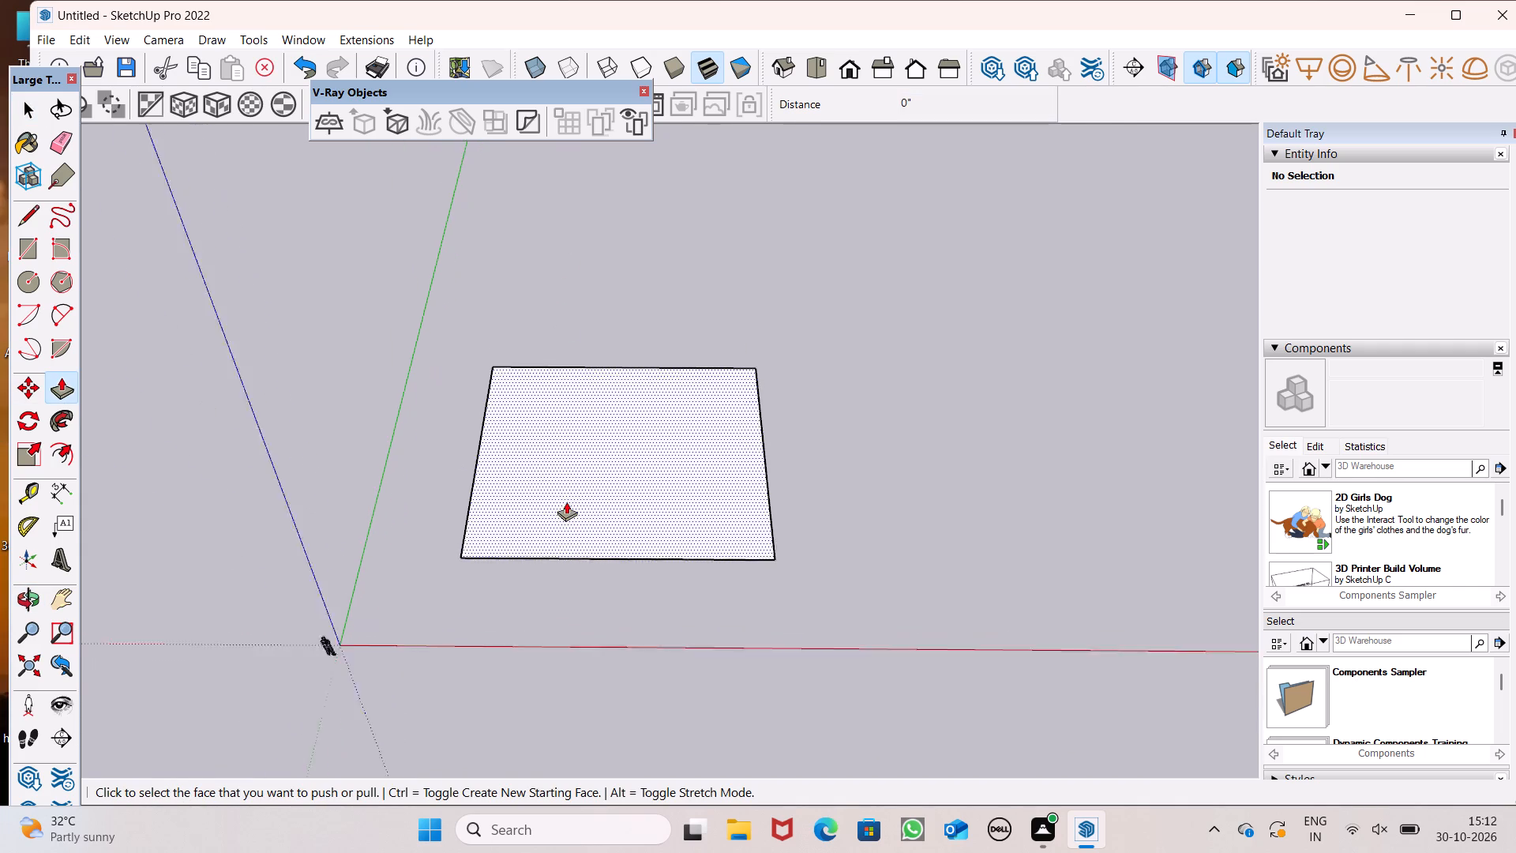
{"action": "scroll", "coordinate": [566, 502], "scroll_direction": "up", "scroll_amount": 1}
{"action": "left_click", "coordinate": [553, 535]}
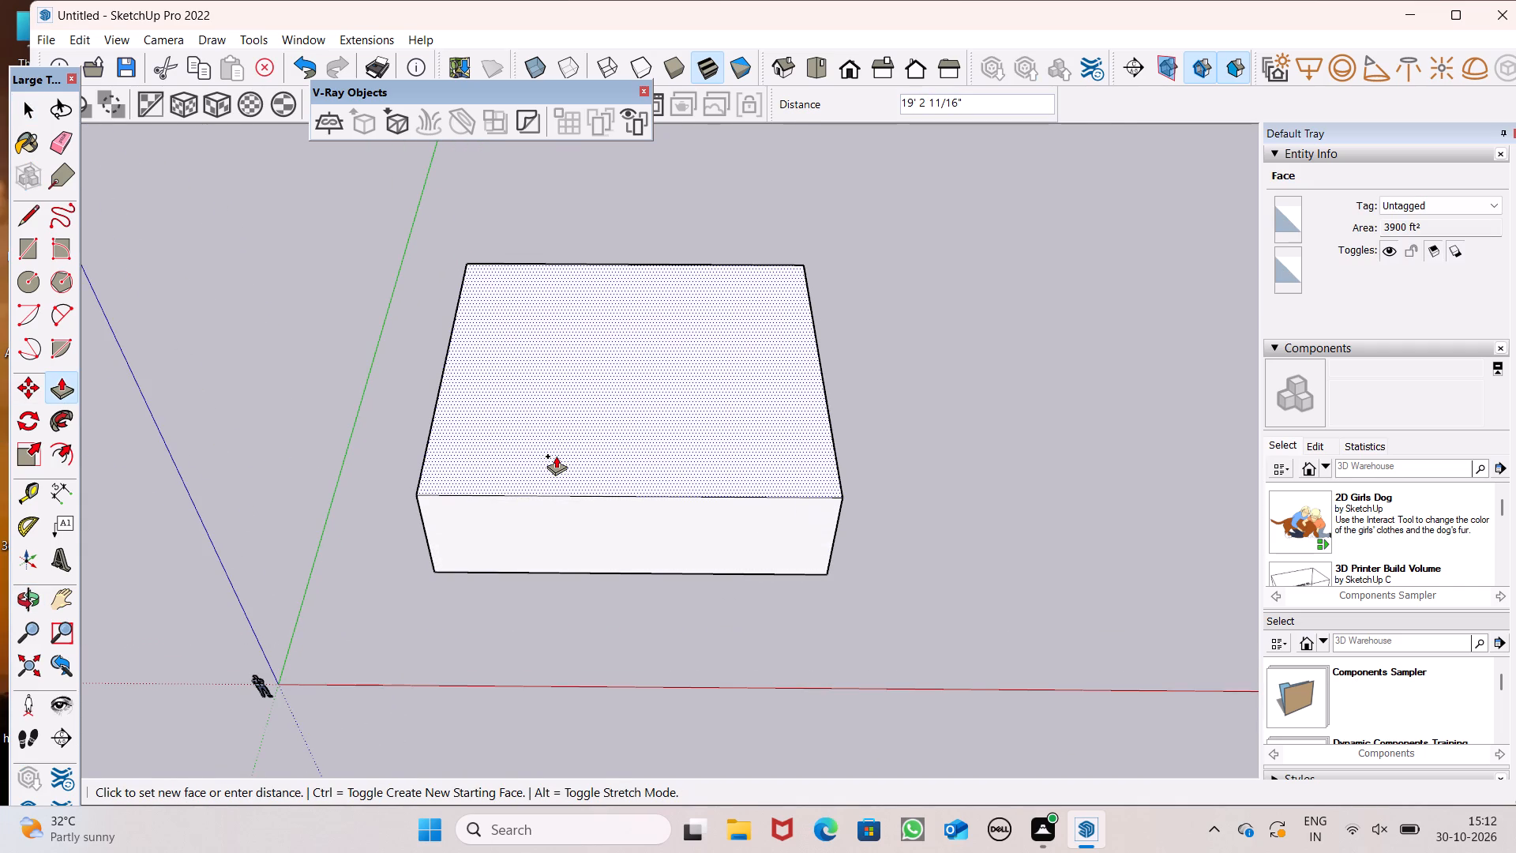
{"action": "key", "text": "9"}
{"action": "key", "text": "BackSpace"}
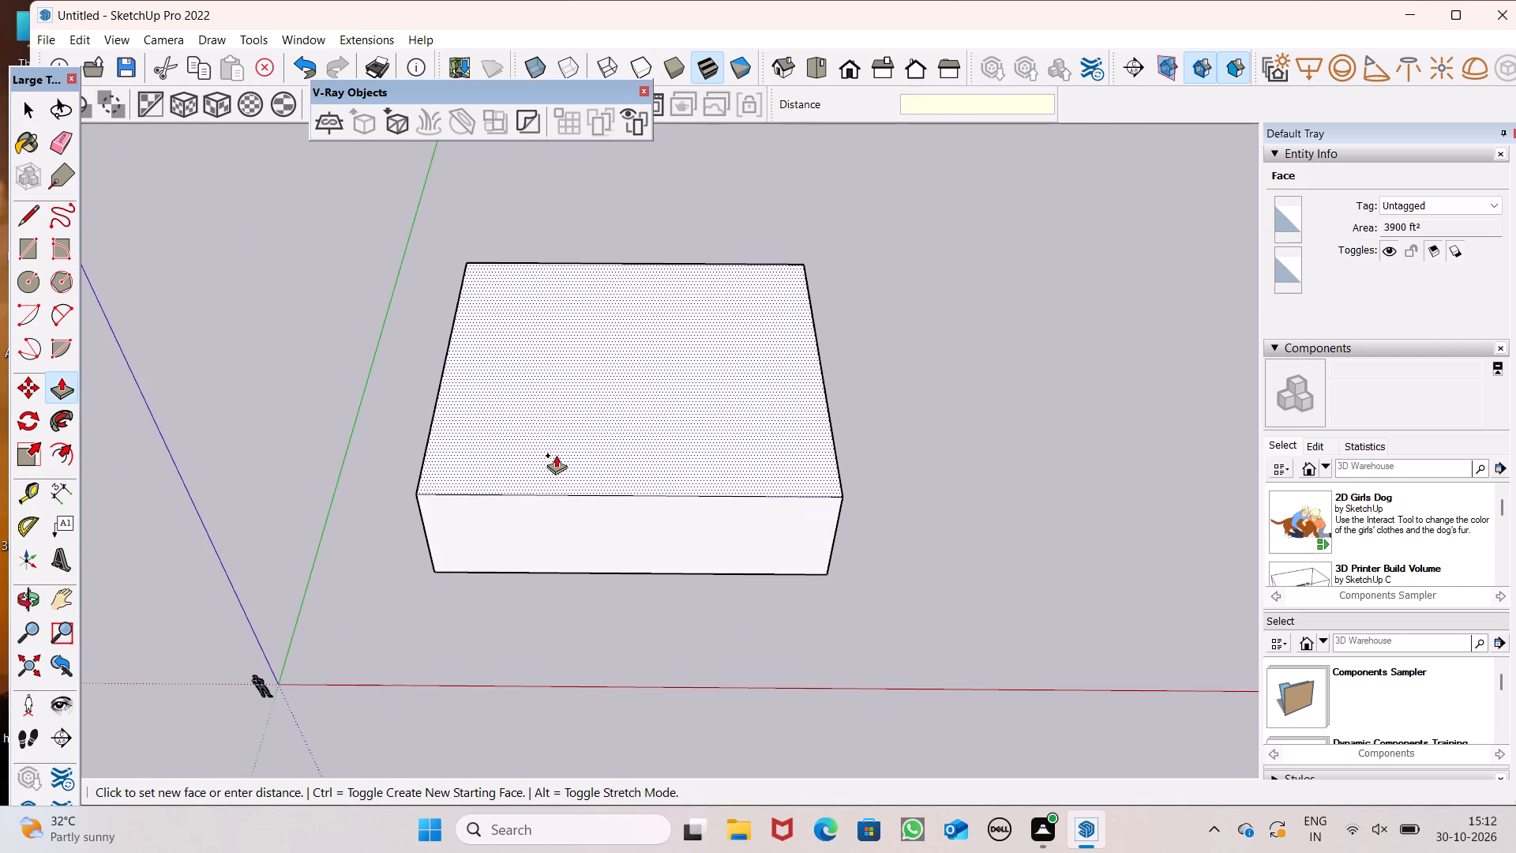
{"action": "type", "text": "9\""}
{"action": "key", "text": "Return"}
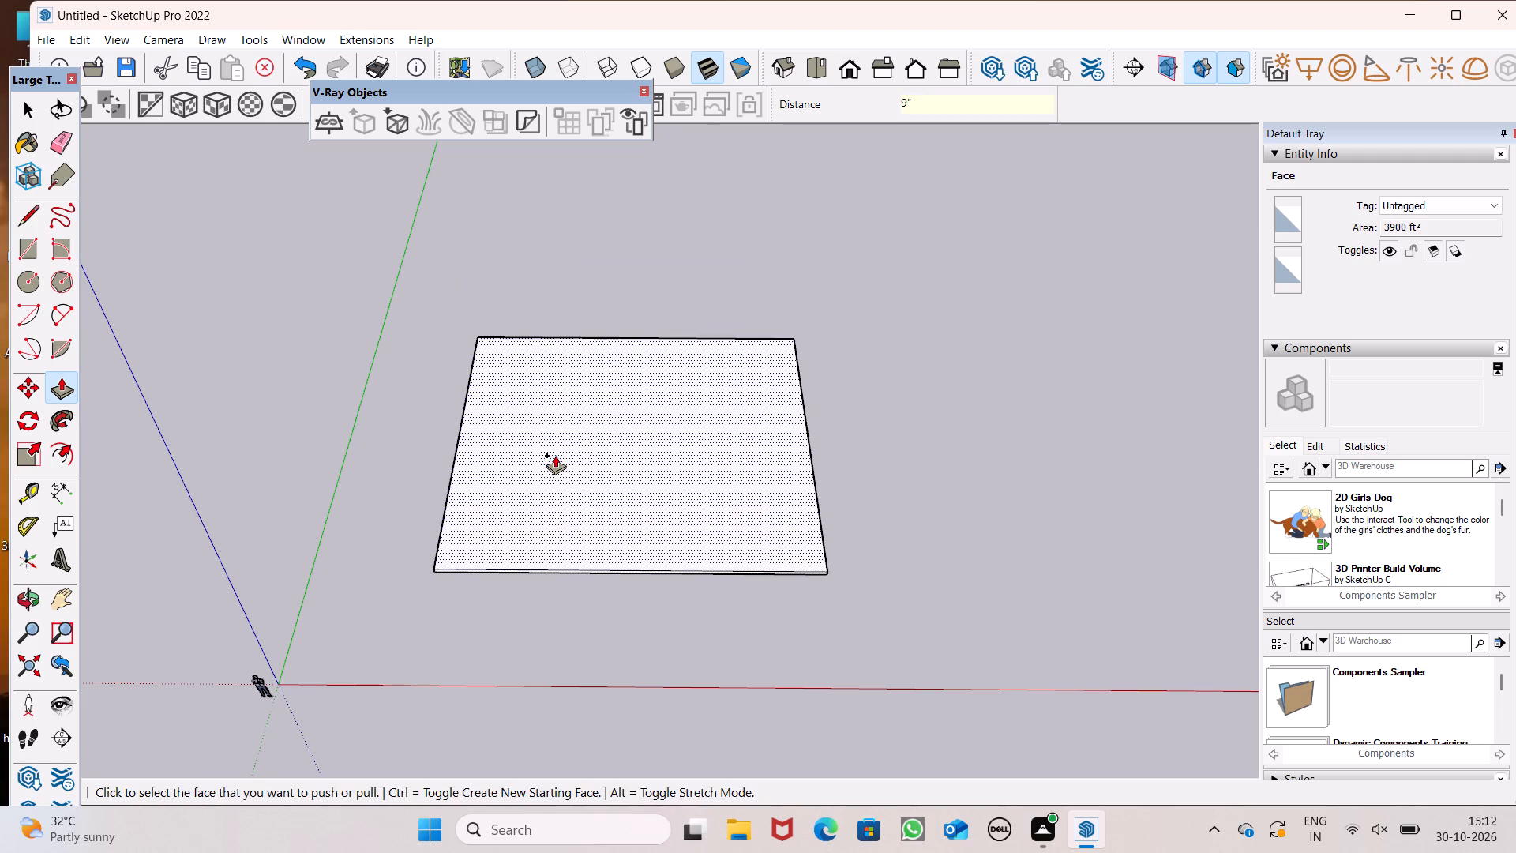
{"action": "key", "text": "space"}
Offset the outline of the slab's top face inward by 1' in top view.
{"action": "left_click", "coordinate": [820, 81]}
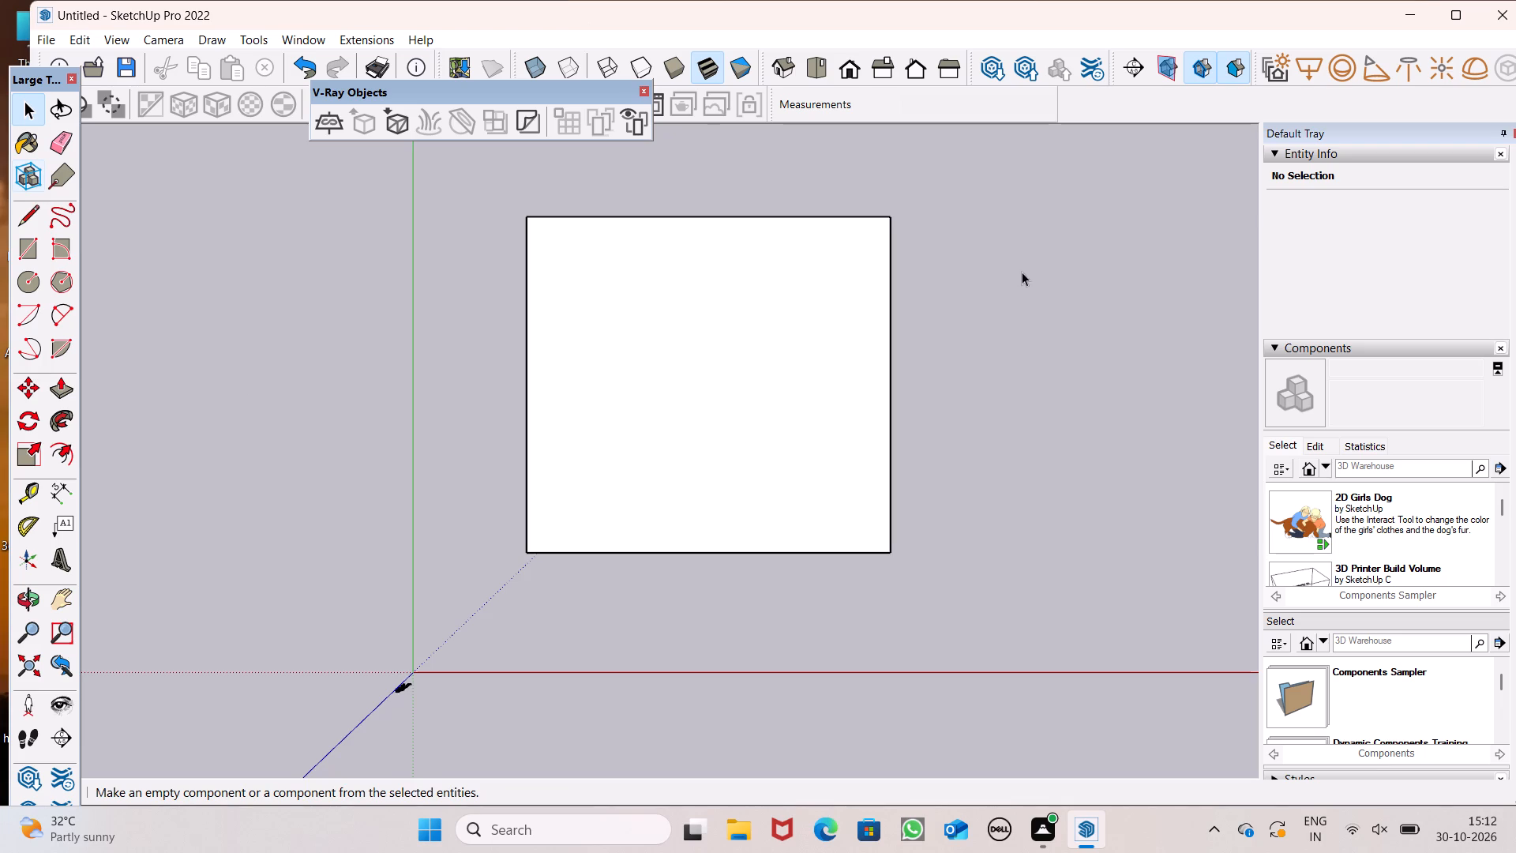
{"action": "scroll", "coordinate": [1023, 269], "scroll_direction": "up", "scroll_amount": 3}
{"action": "scroll", "coordinate": [748, 394], "scroll_direction": "down", "scroll_amount": 3}
{"action": "scroll", "coordinate": [740, 271], "scroll_direction": "up", "scroll_amount": 4}
{"action": "scroll", "coordinate": [426, 457], "scroll_direction": "down", "scroll_amount": 2}
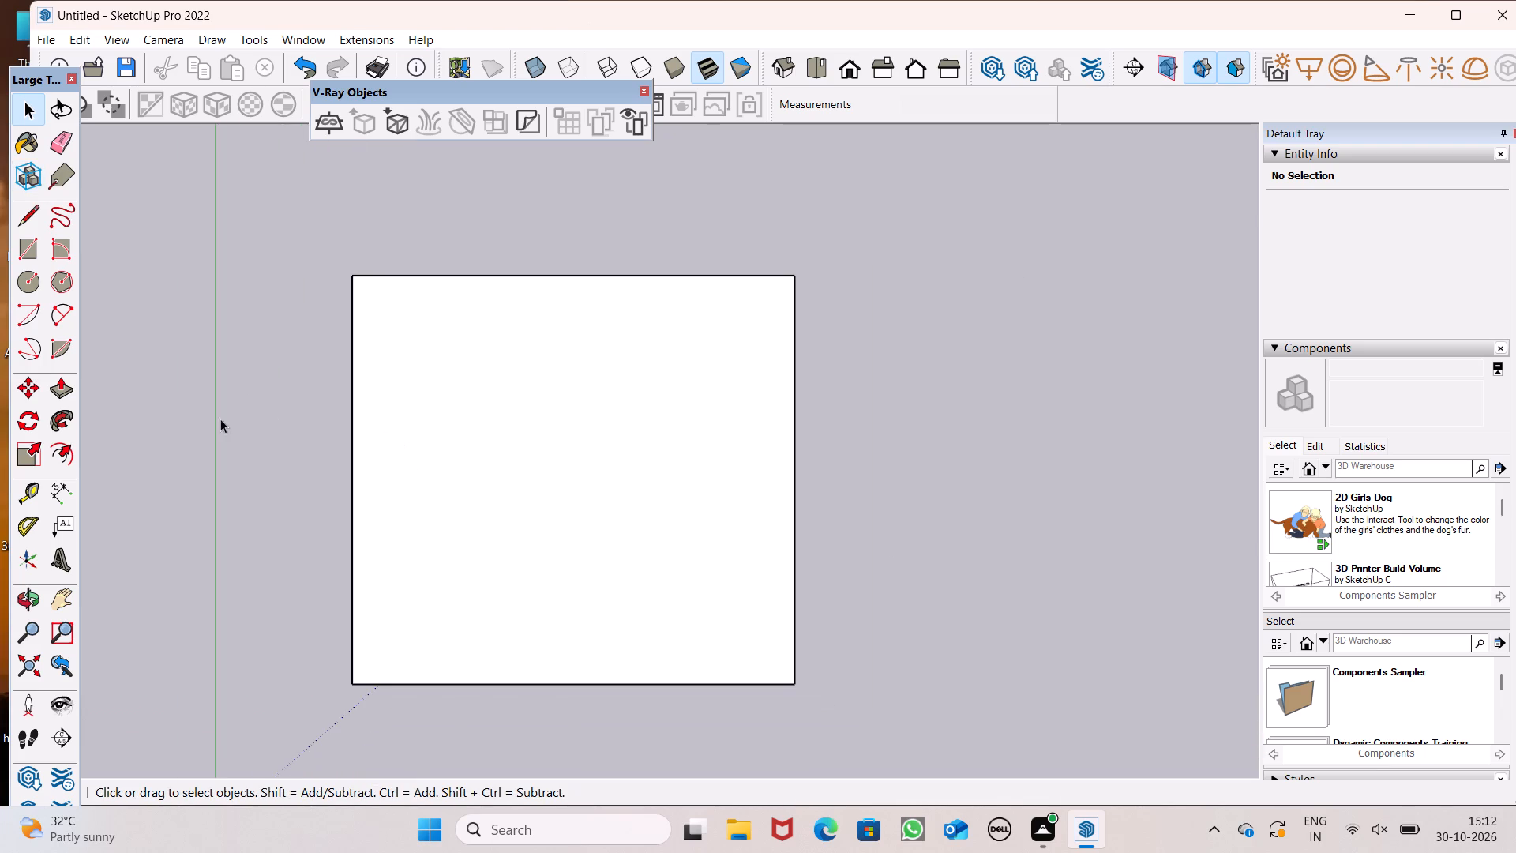
{"action": "left_click", "coordinate": [64, 454]}
{"action": "scroll", "coordinate": [437, 276], "scroll_direction": "down", "scroll_amount": 1}
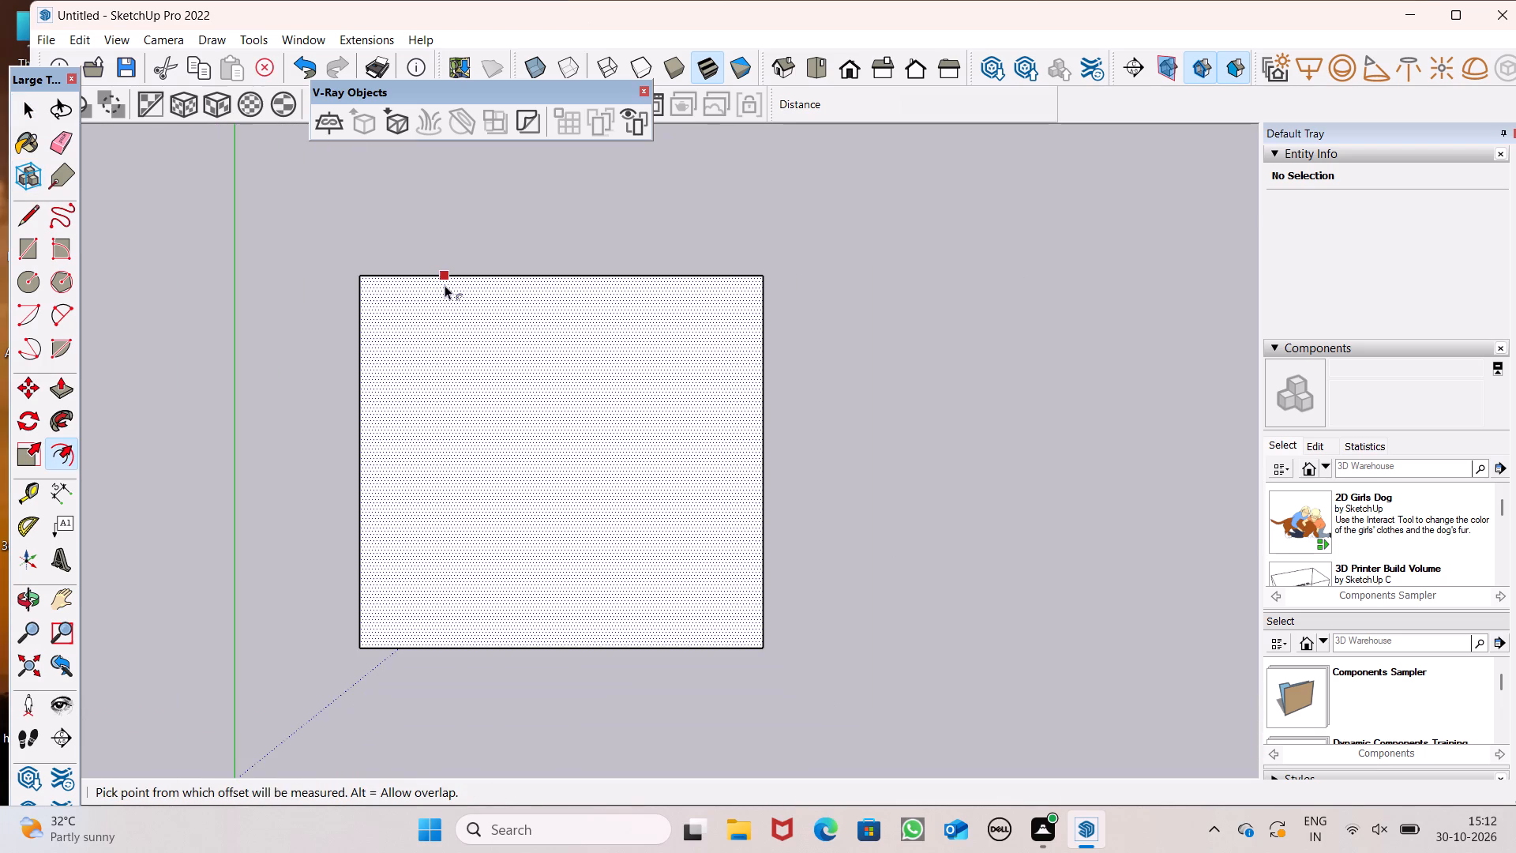
{"action": "left_click_drag", "start_coordinate": [445, 285], "coordinate": [446, 311]}
{"action": "key", "text": "1"}
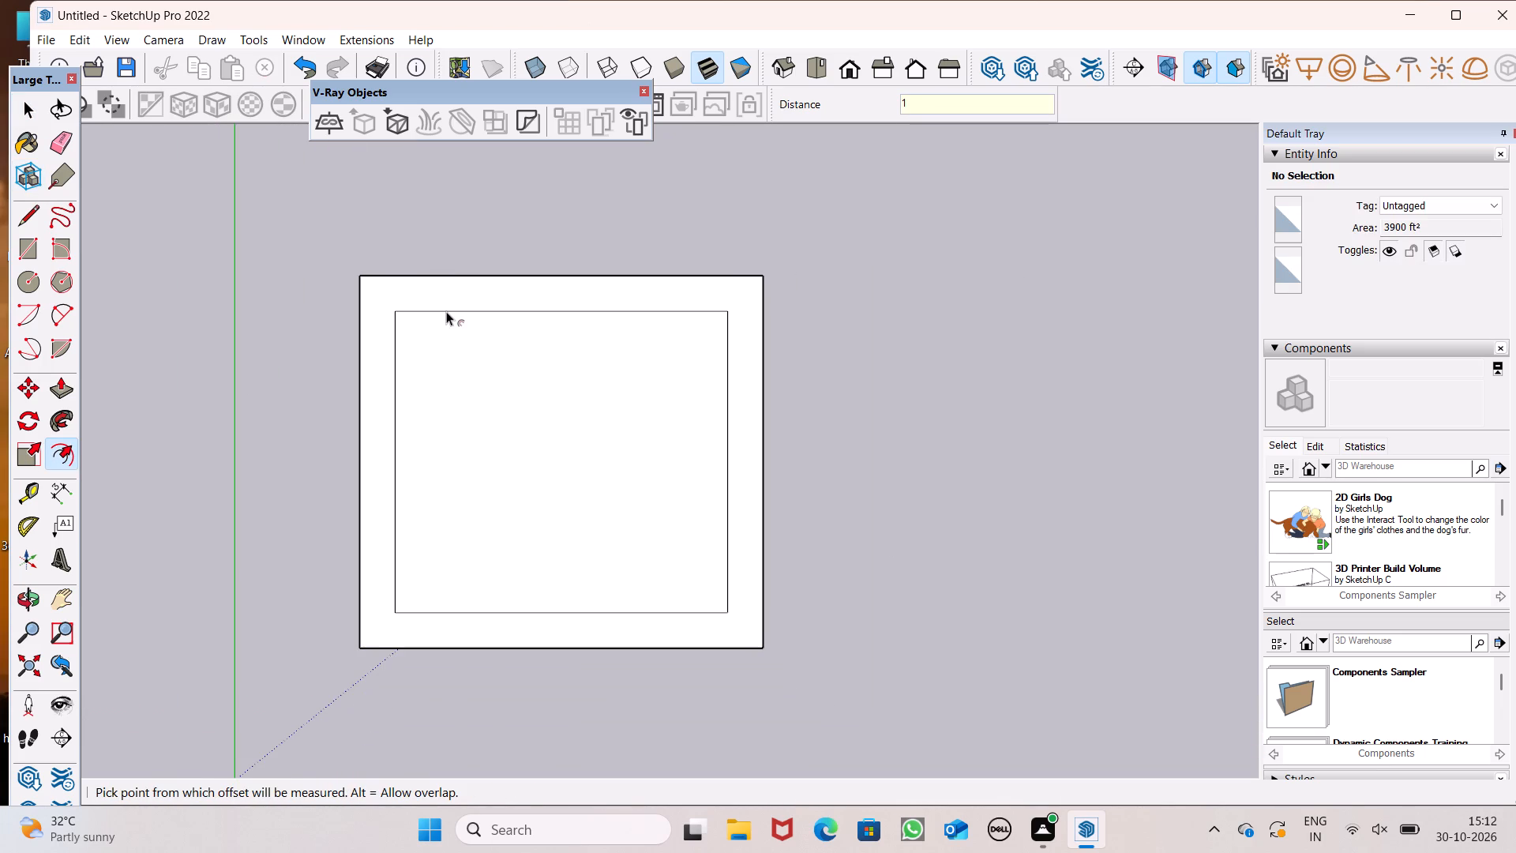
{"action": "key", "text": "apostrophe"}
{"action": "key", "text": "Return"}
{"action": "key", "text": "space"}
{"action": "key", "text": "space"}
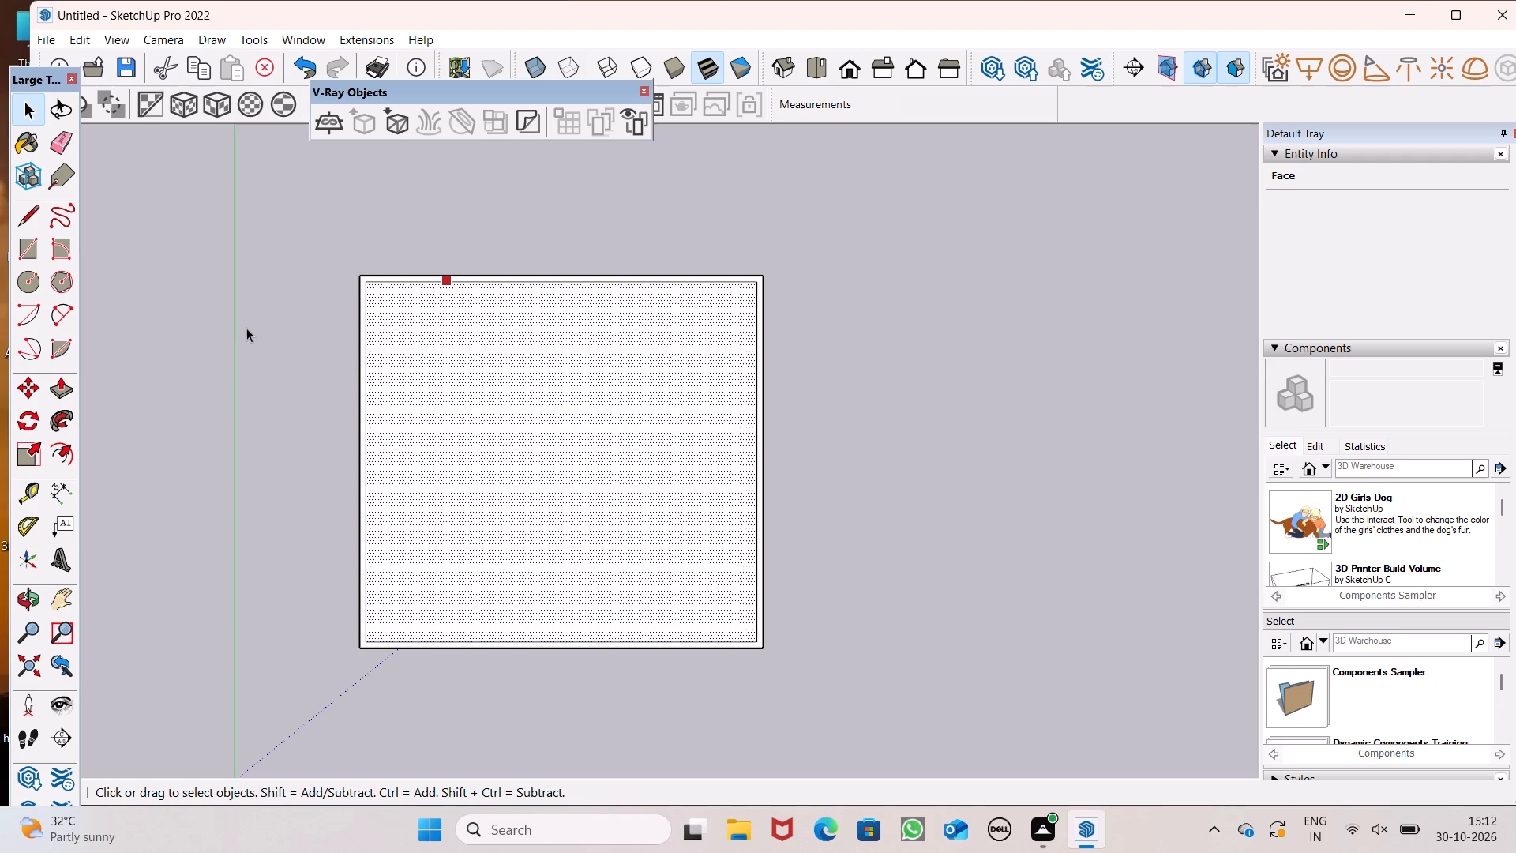
{"action": "left_click", "coordinate": [246, 327]}
Place a guide 7' inward from the inset border edge nearest the green axis, parallel to that edge.
{"action": "scroll", "coordinate": [306, 267], "scroll_direction": "down", "scroll_amount": 1}
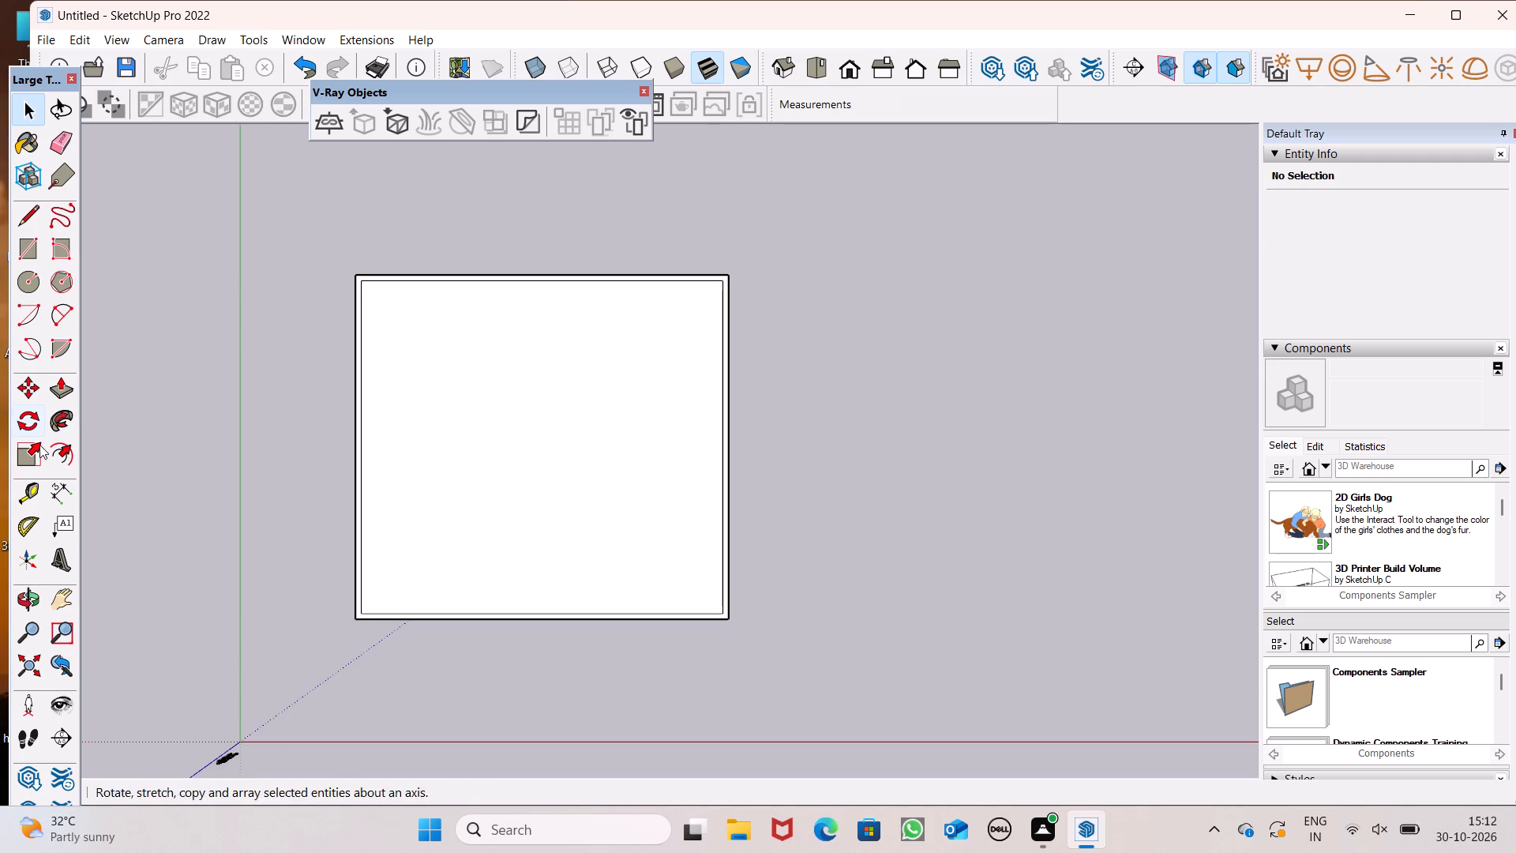
{"action": "left_click", "coordinate": [38, 491]}
{"action": "scroll", "coordinate": [529, 414], "scroll_direction": "down", "scroll_amount": 1}
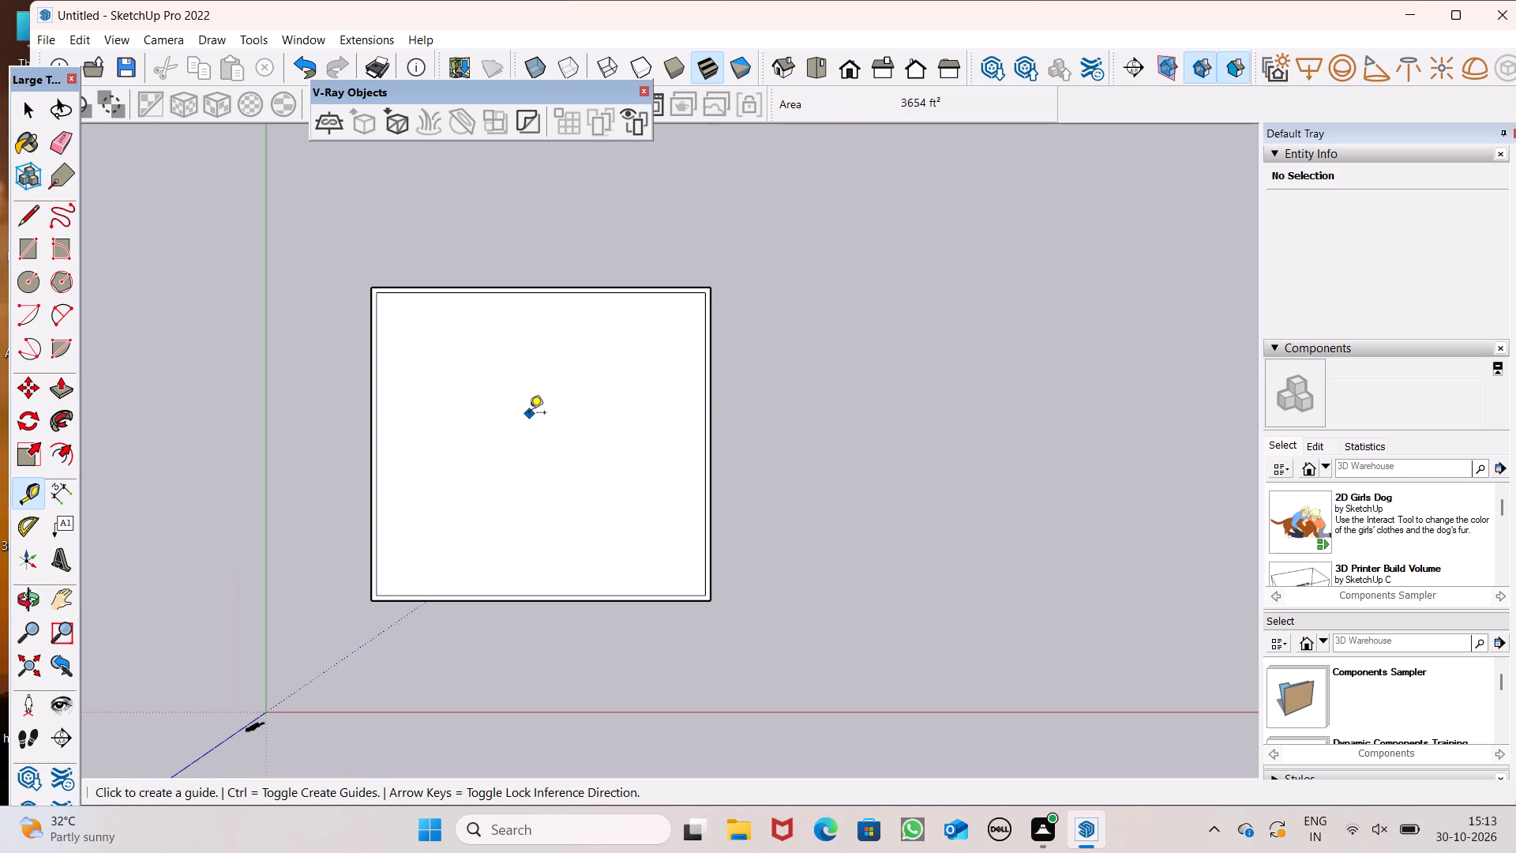
{"action": "scroll", "coordinate": [454, 434], "scroll_direction": "down", "scroll_amount": 1}
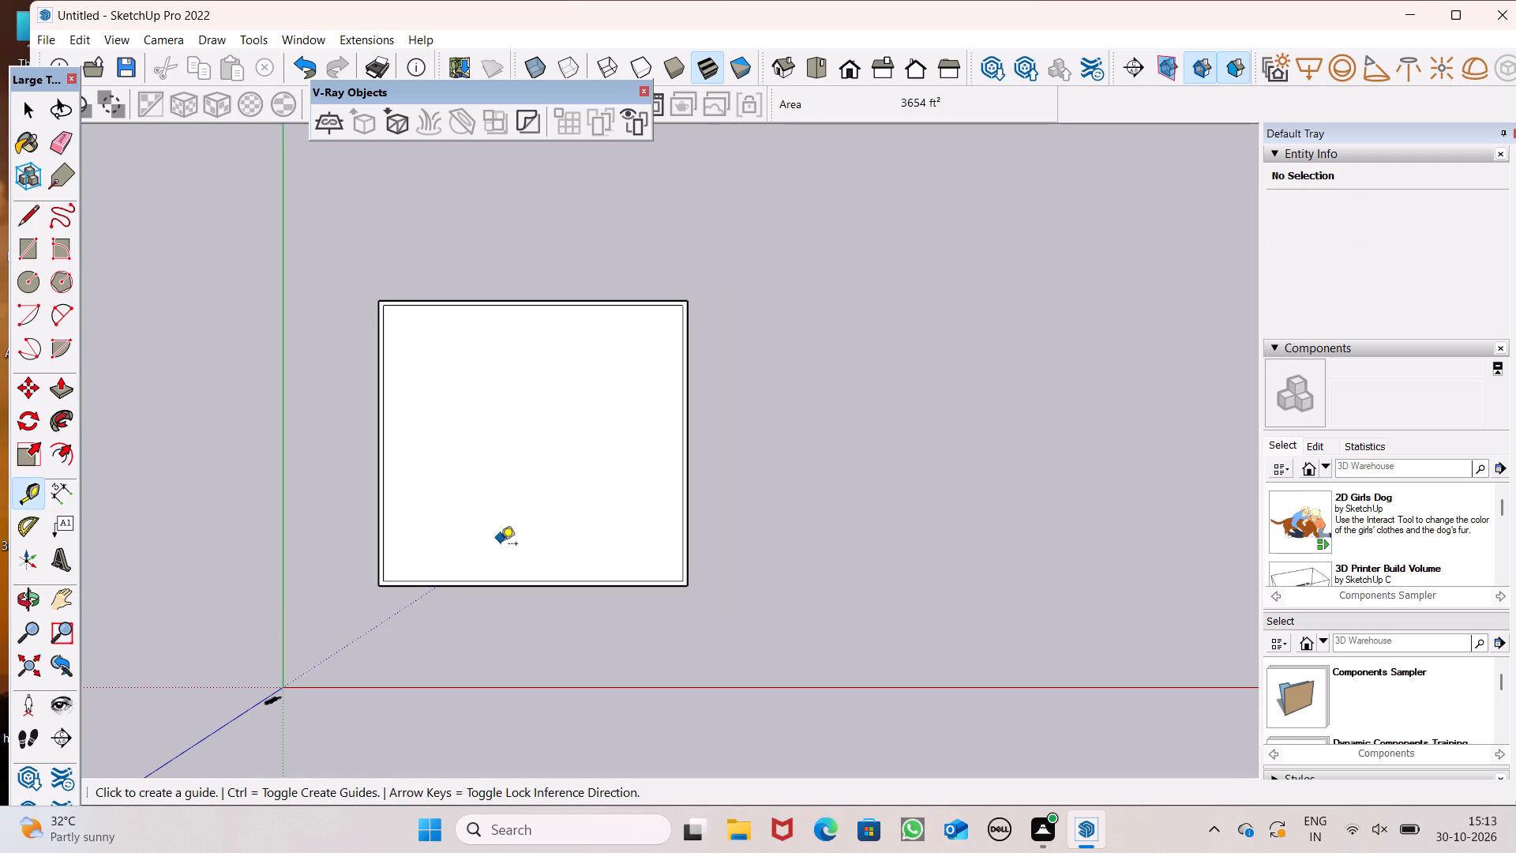
{"action": "scroll", "coordinate": [481, 551], "scroll_direction": "up", "scroll_amount": 4}
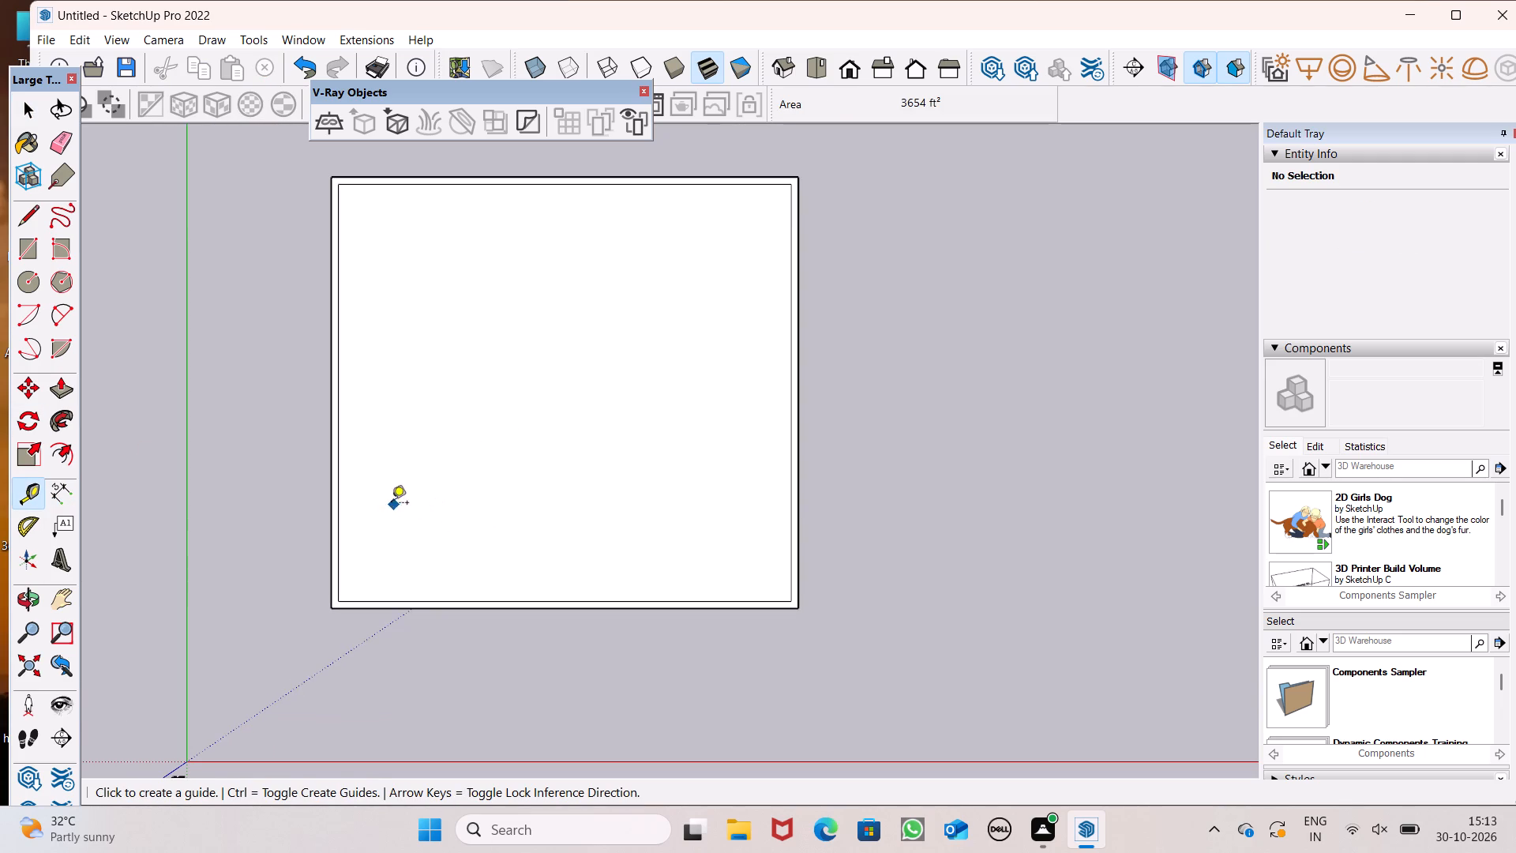
{"action": "left_click", "coordinate": [342, 509]}
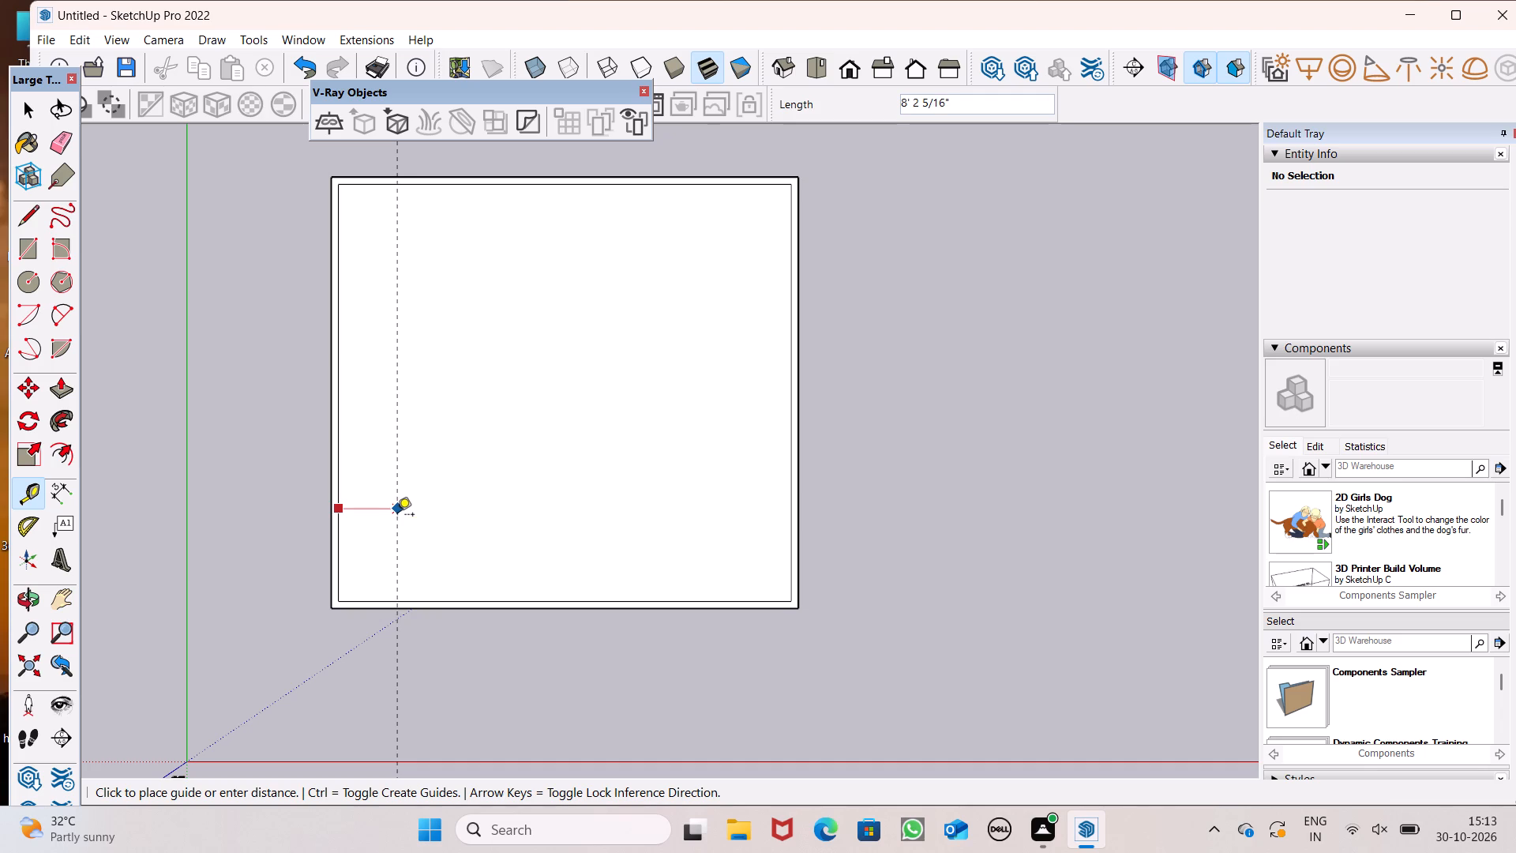
{"action": "type", "text": "7'"}
{"action": "key", "text": "Return"}
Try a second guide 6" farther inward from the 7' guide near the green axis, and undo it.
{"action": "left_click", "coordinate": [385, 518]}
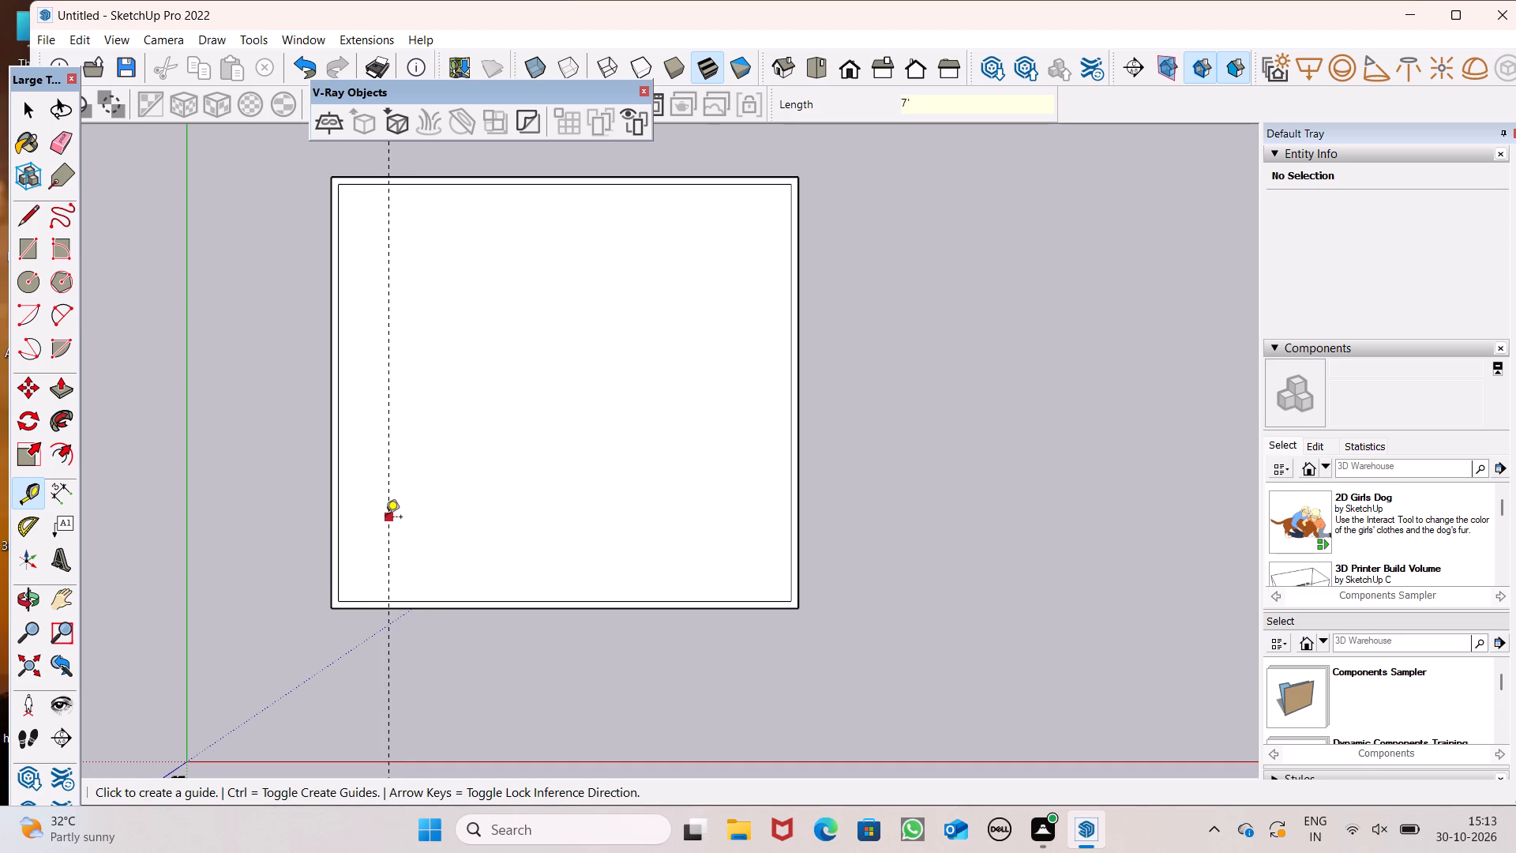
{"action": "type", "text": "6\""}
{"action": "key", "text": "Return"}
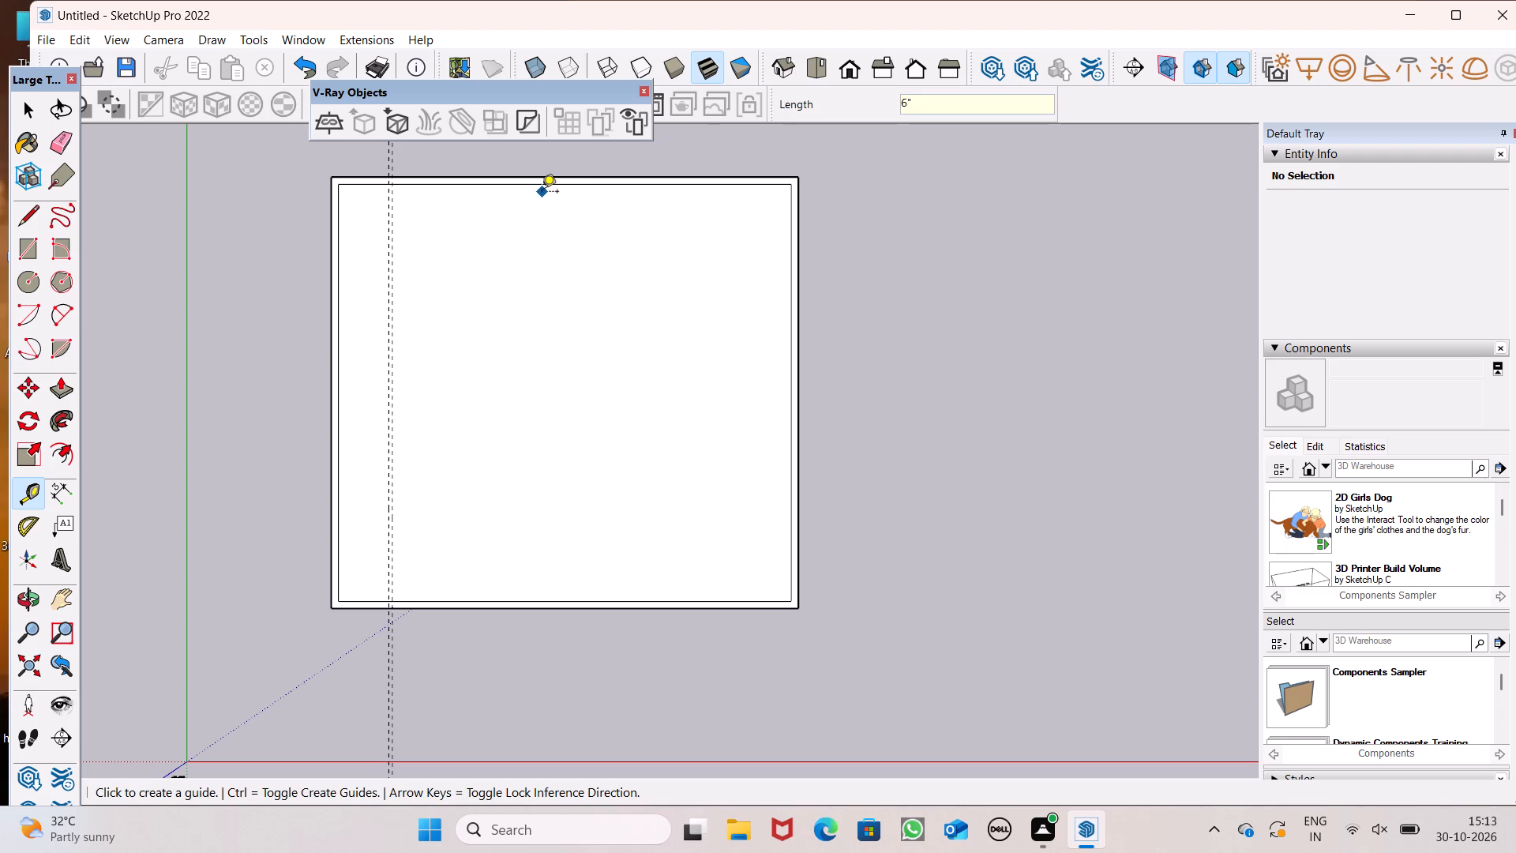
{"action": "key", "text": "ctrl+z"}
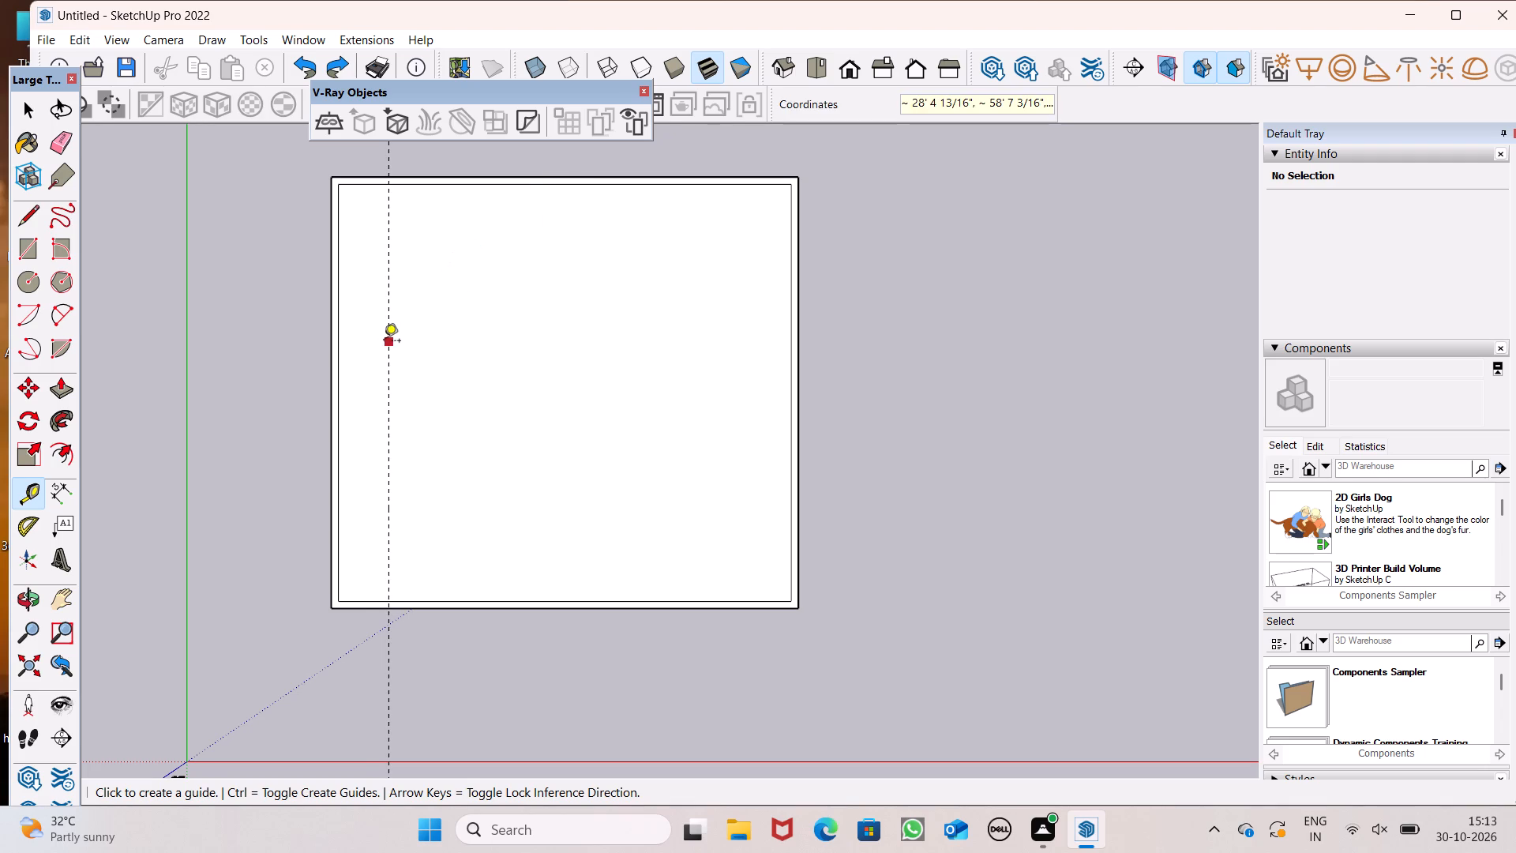
Place a second guide 9" farther inward from the 7' guide near the green axis.
{"action": "left_click", "coordinate": [384, 342]}
{"action": "type", "text": "9\""}
{"action": "key", "text": "Return"}
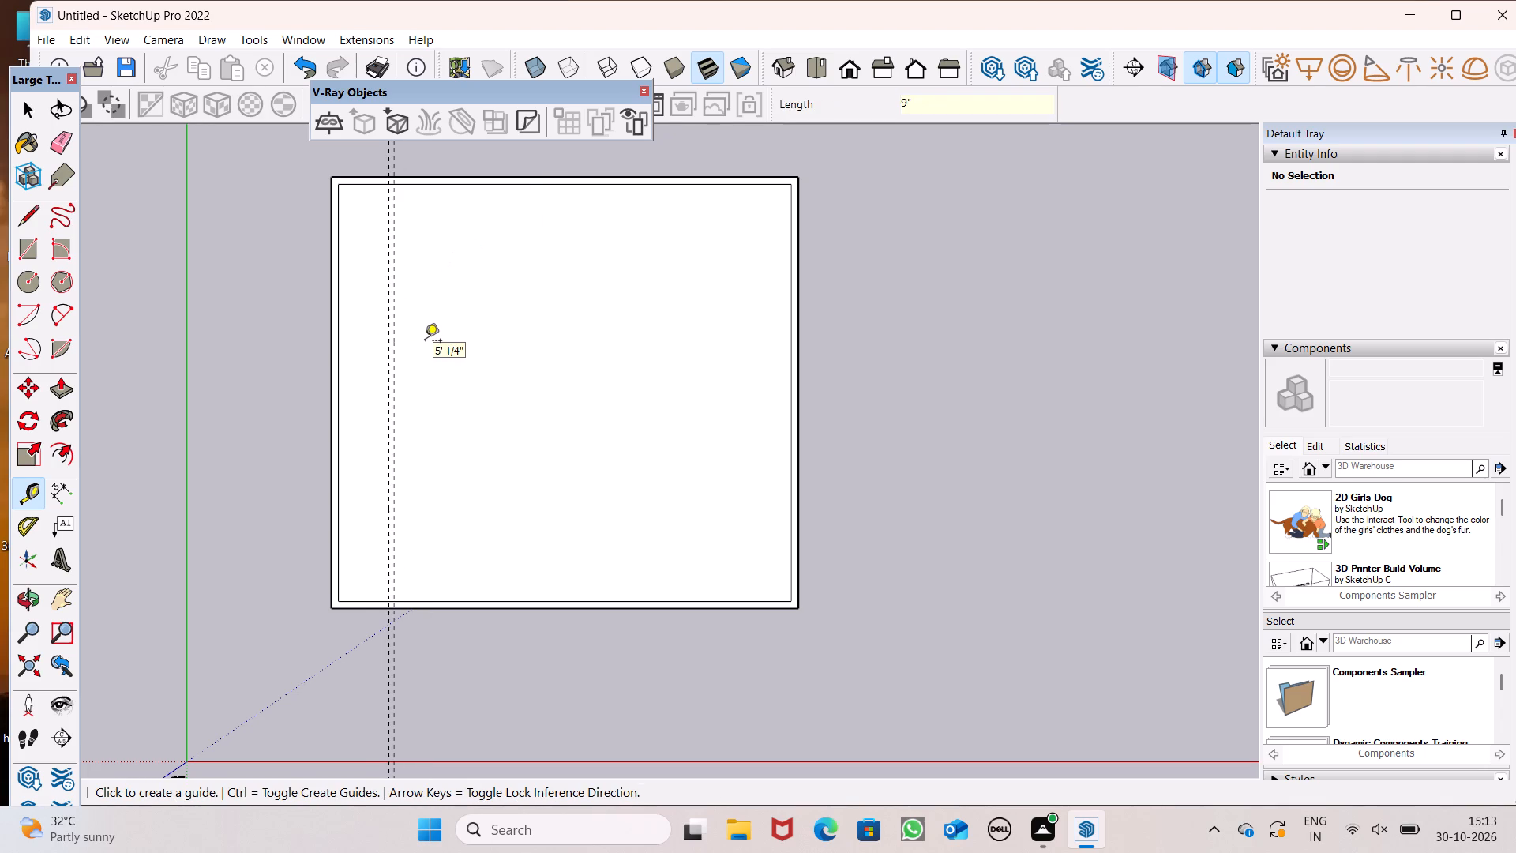
Place a guide 7' inward from the inset edge farthest from the red axis, plus another 9" farther inward.
{"action": "left_click", "coordinate": [490, 184]}
{"action": "key", "text": "7"}
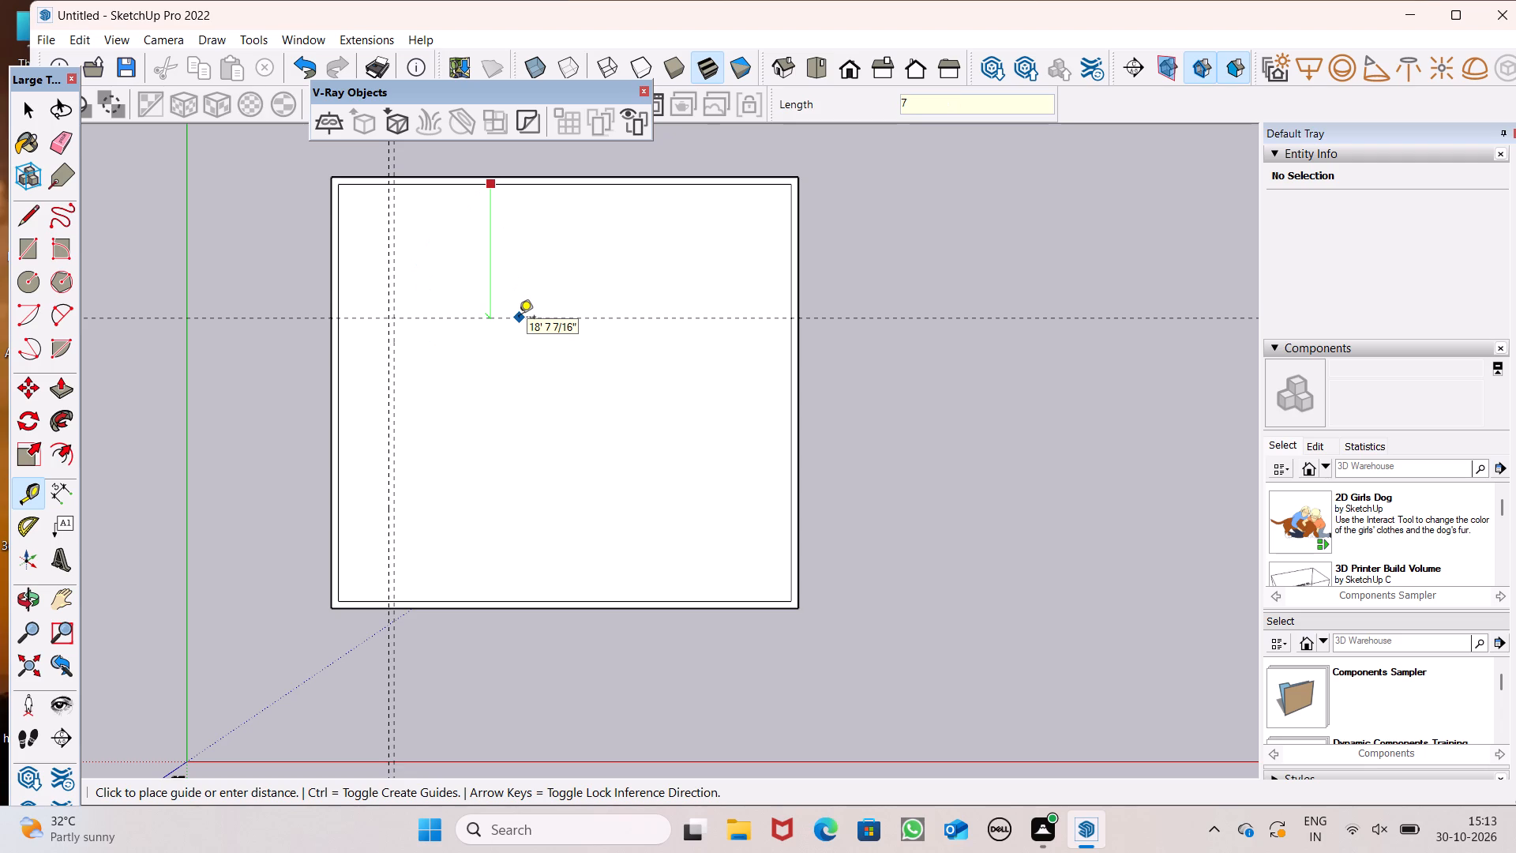
{"action": "key", "text": "apostrophe"}
{"action": "key", "text": "Return"}
{"action": "left_click", "coordinate": [541, 232]}
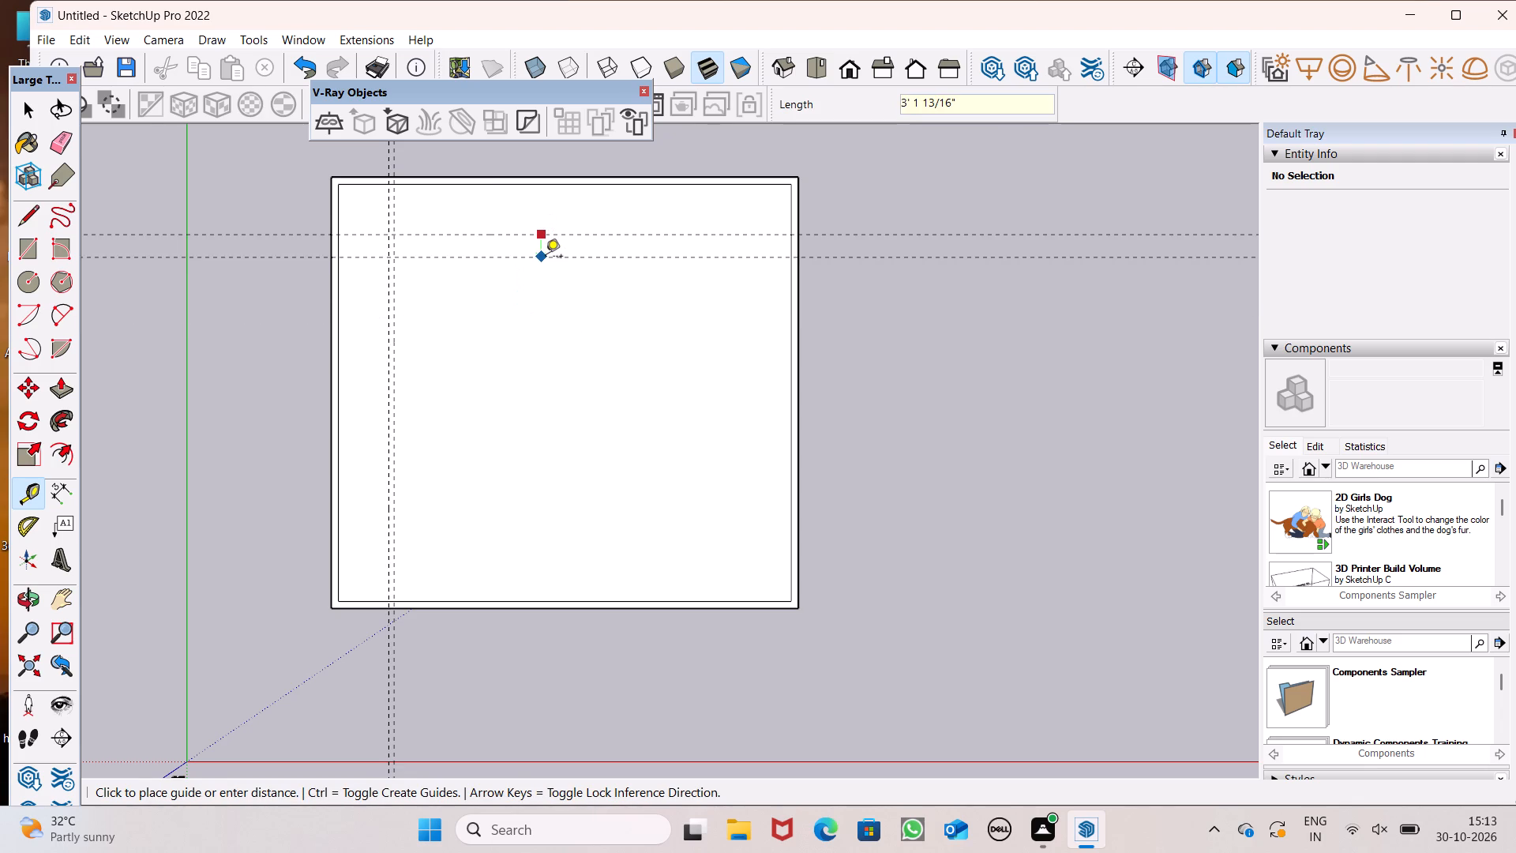
{"action": "type", "text": "9\""}
{"action": "key", "text": "Return"}
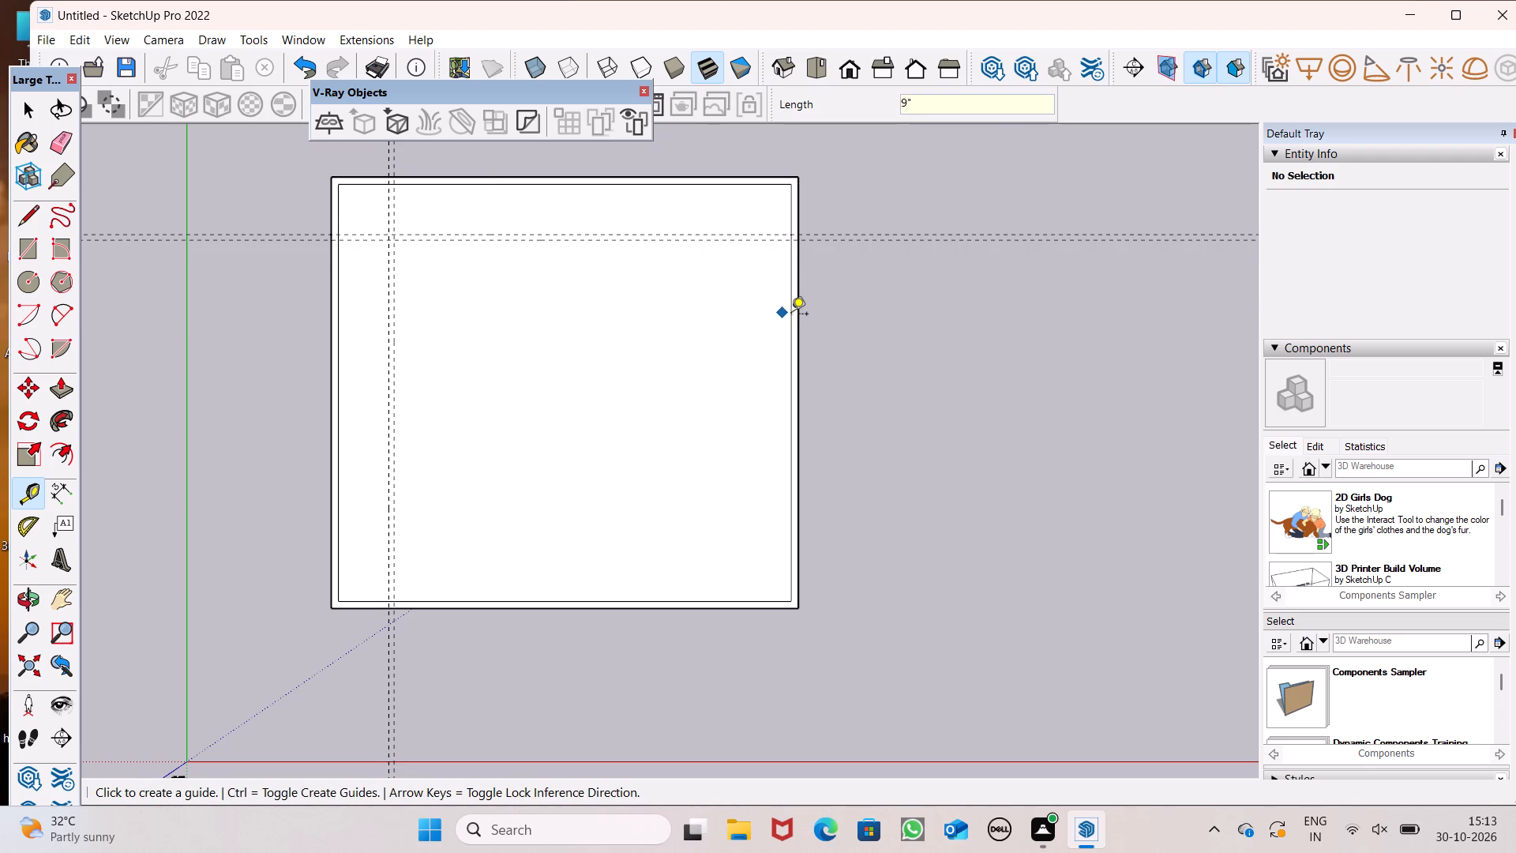
Place a guide 7' inward from the inset edge farthest from the green axis, plus another 9" farther inward.
{"action": "left_click", "coordinate": [791, 315]}
{"action": "type", "text": "7'"}
{"action": "key", "text": "Return"}
{"action": "left_click", "coordinate": [740, 332]}
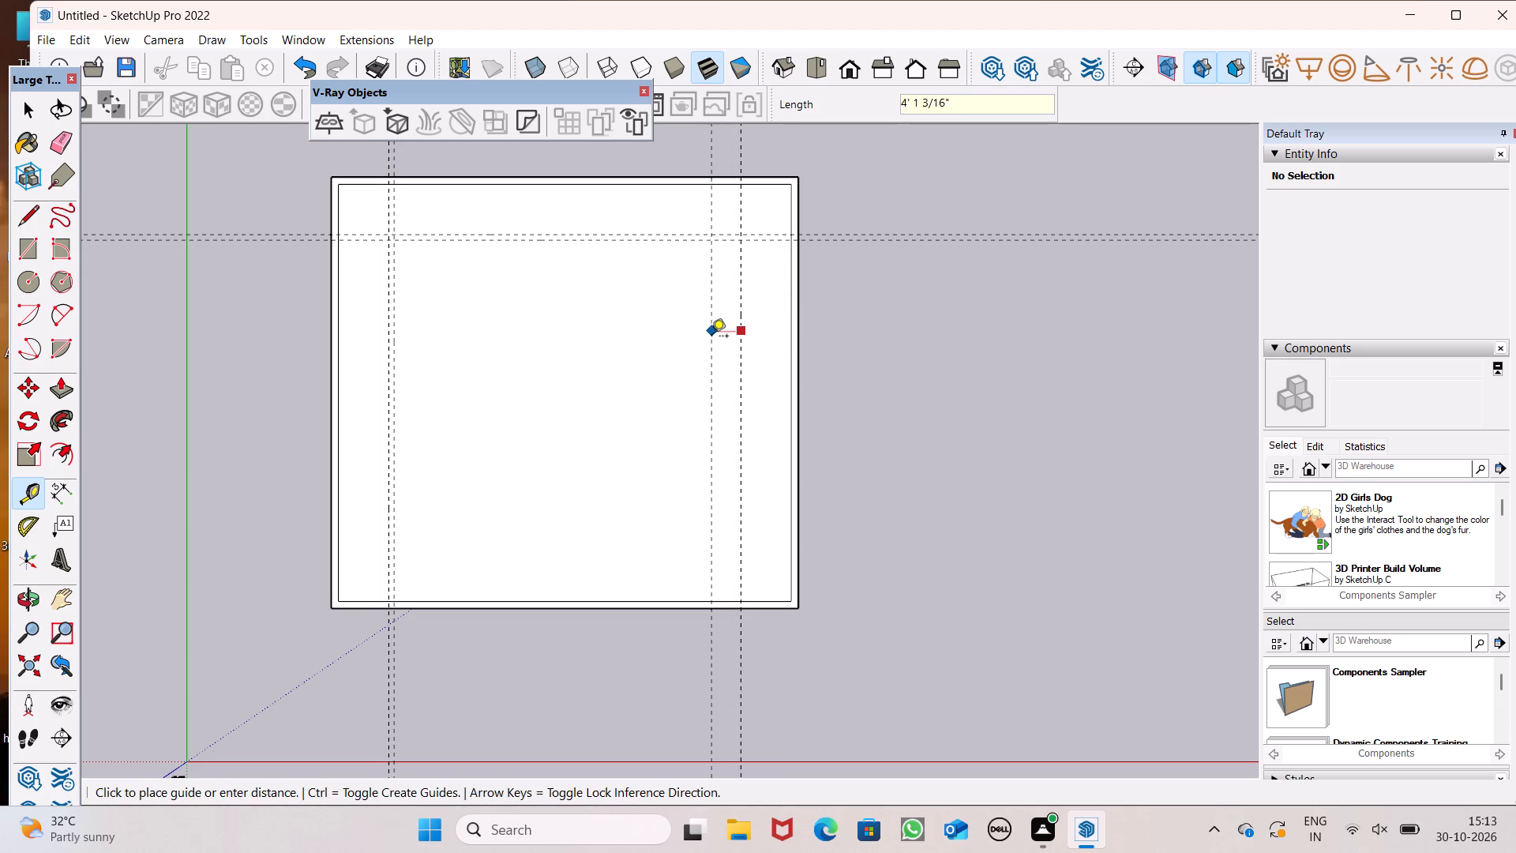
{"action": "type", "text": "9\""}
{"action": "key", "text": "Return"}
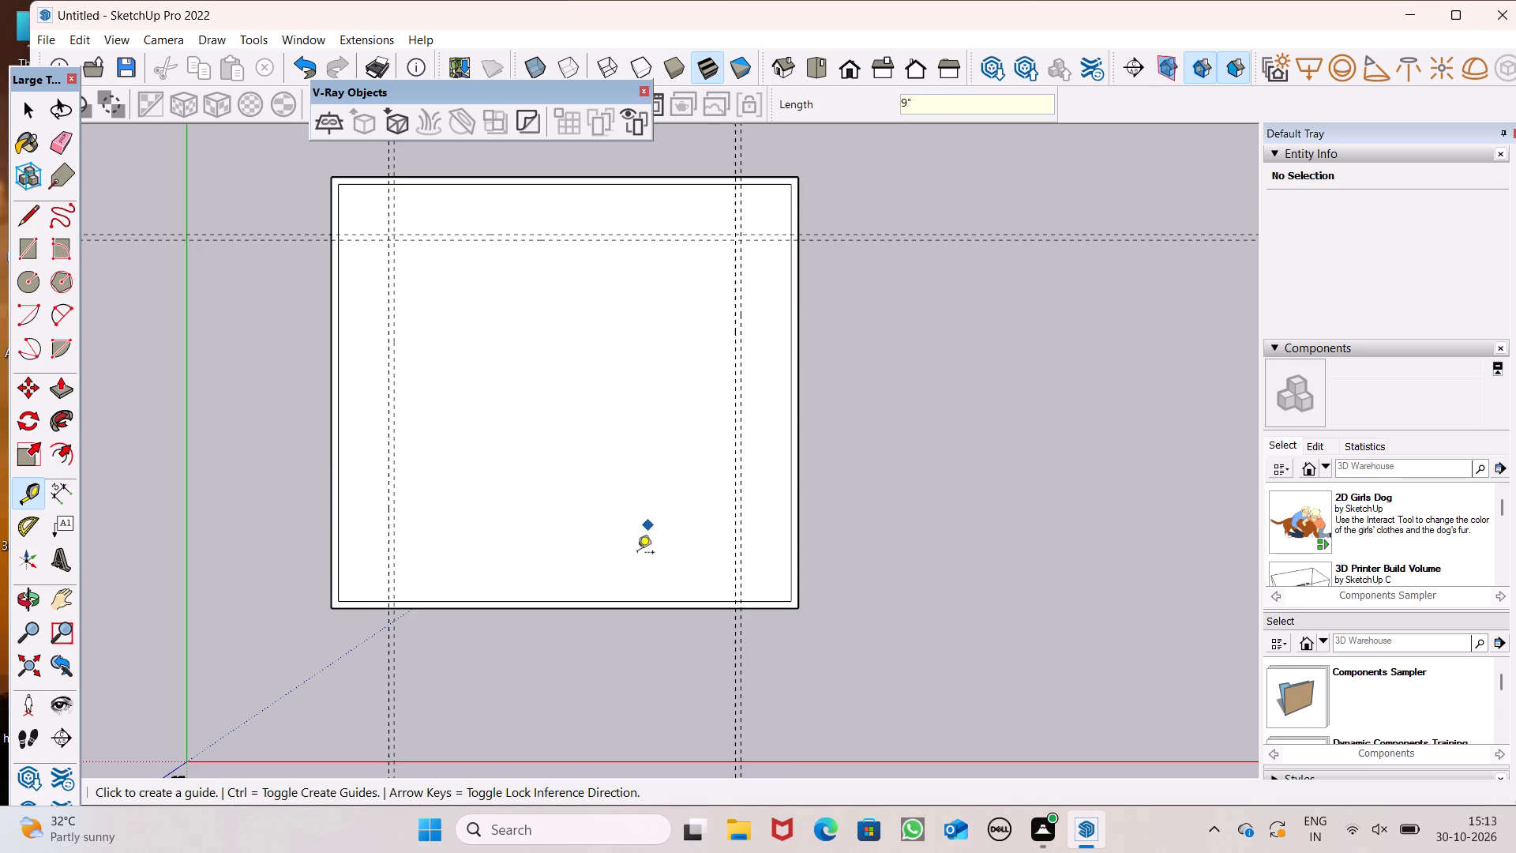
Place a guide 7' inward from the inset edge nearest the red axis, plus another 9" farther inward.
{"action": "left_click", "coordinate": [632, 602]}
{"action": "type", "text": "7'"}
{"action": "key", "text": "Return"}
{"action": "left_click", "coordinate": [640, 553]}
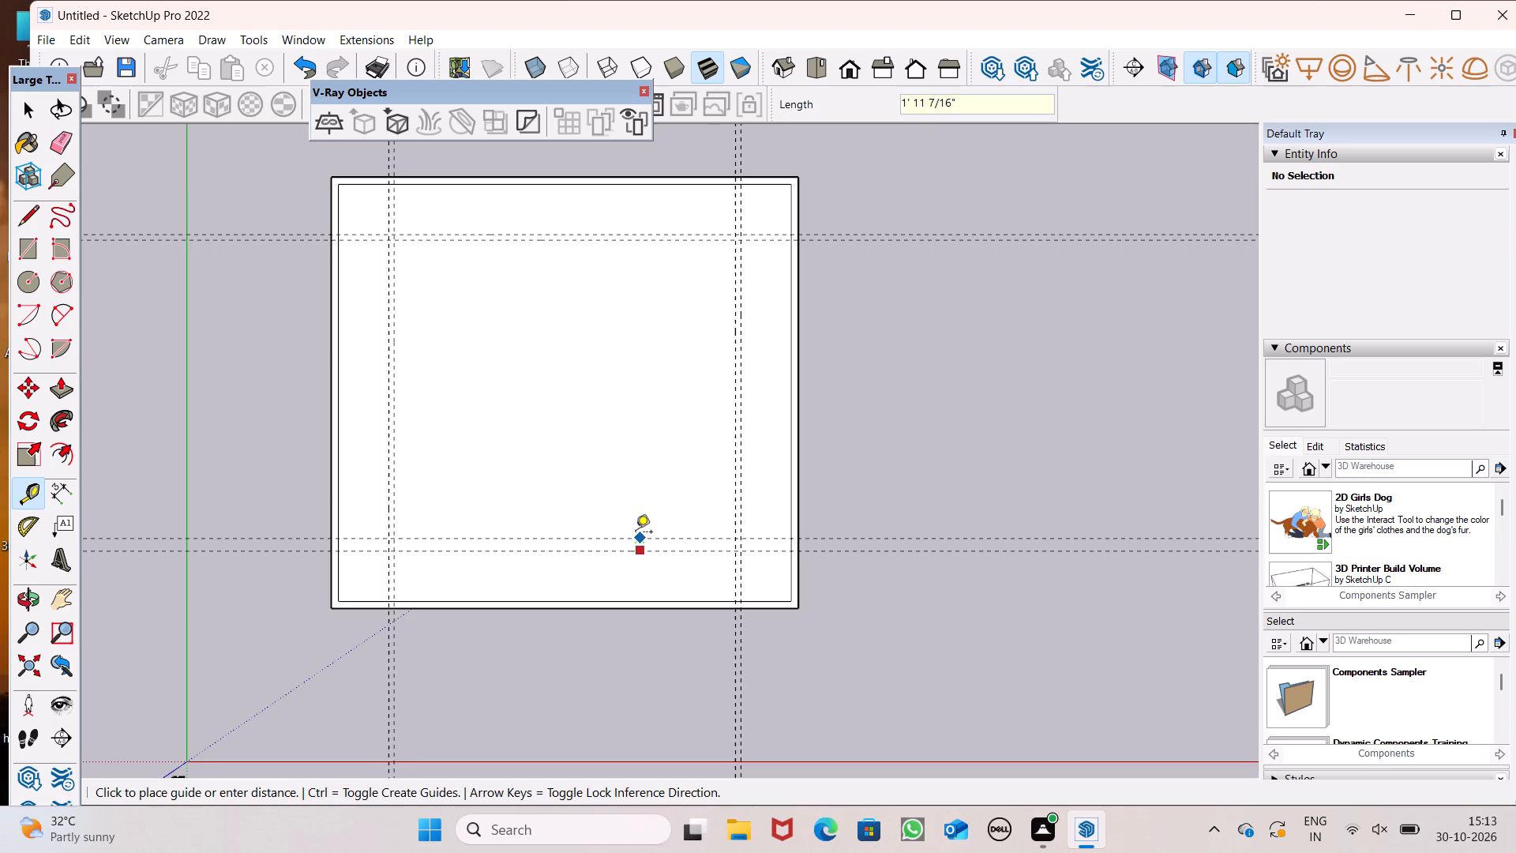
{"action": "type", "text": "9\""}
{"action": "key", "text": "Return"}
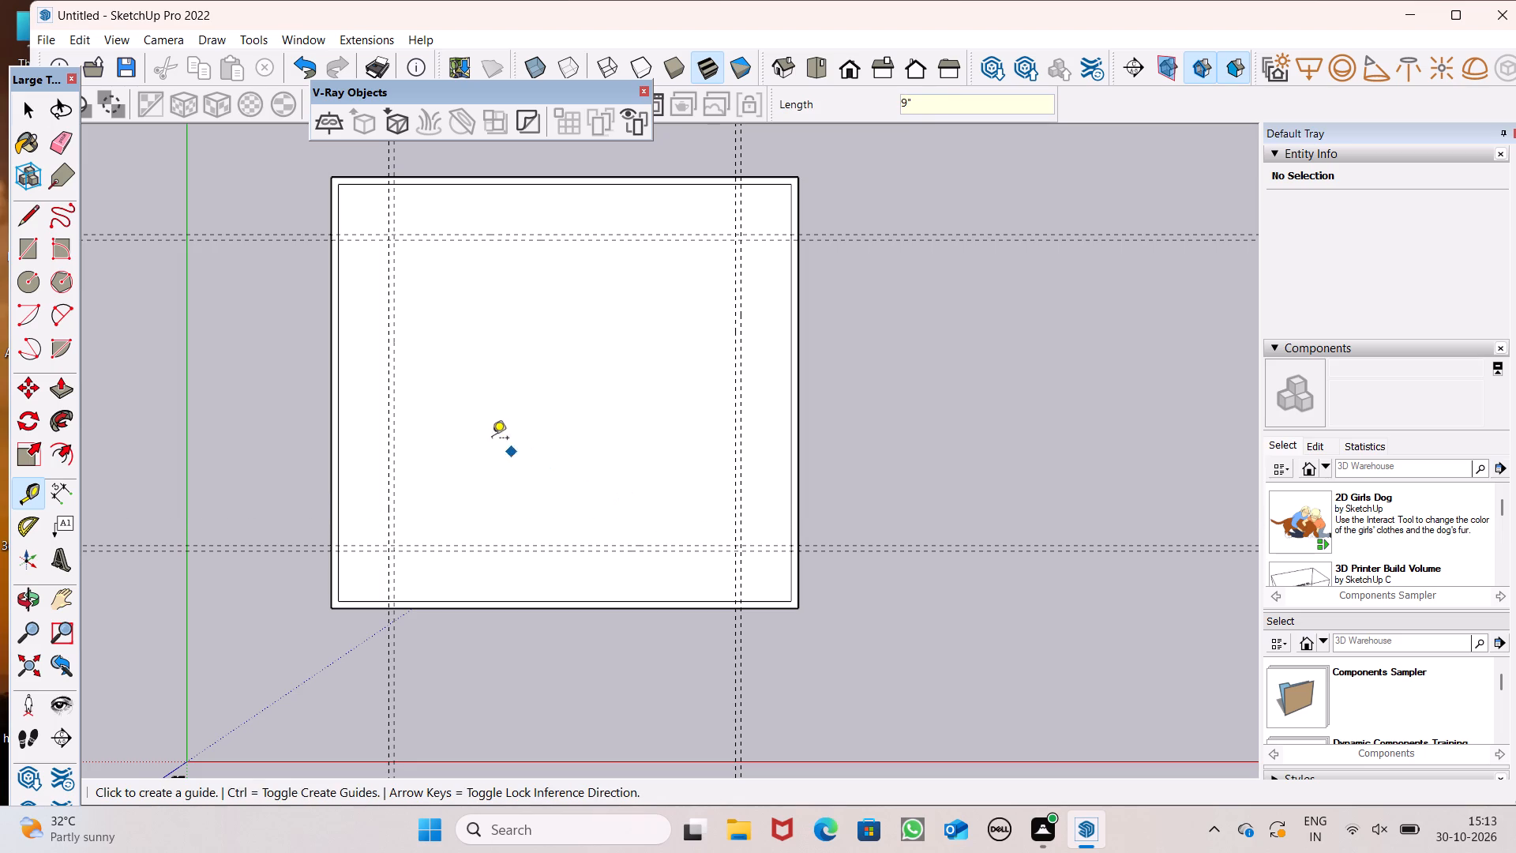
{"action": "key", "text": "space"}
Draw a 49' by 9" wall strip rectangle between the guide pair farthest from the red axis, spanning the outer cross guides.
{"action": "left_click", "coordinate": [27, 237]}
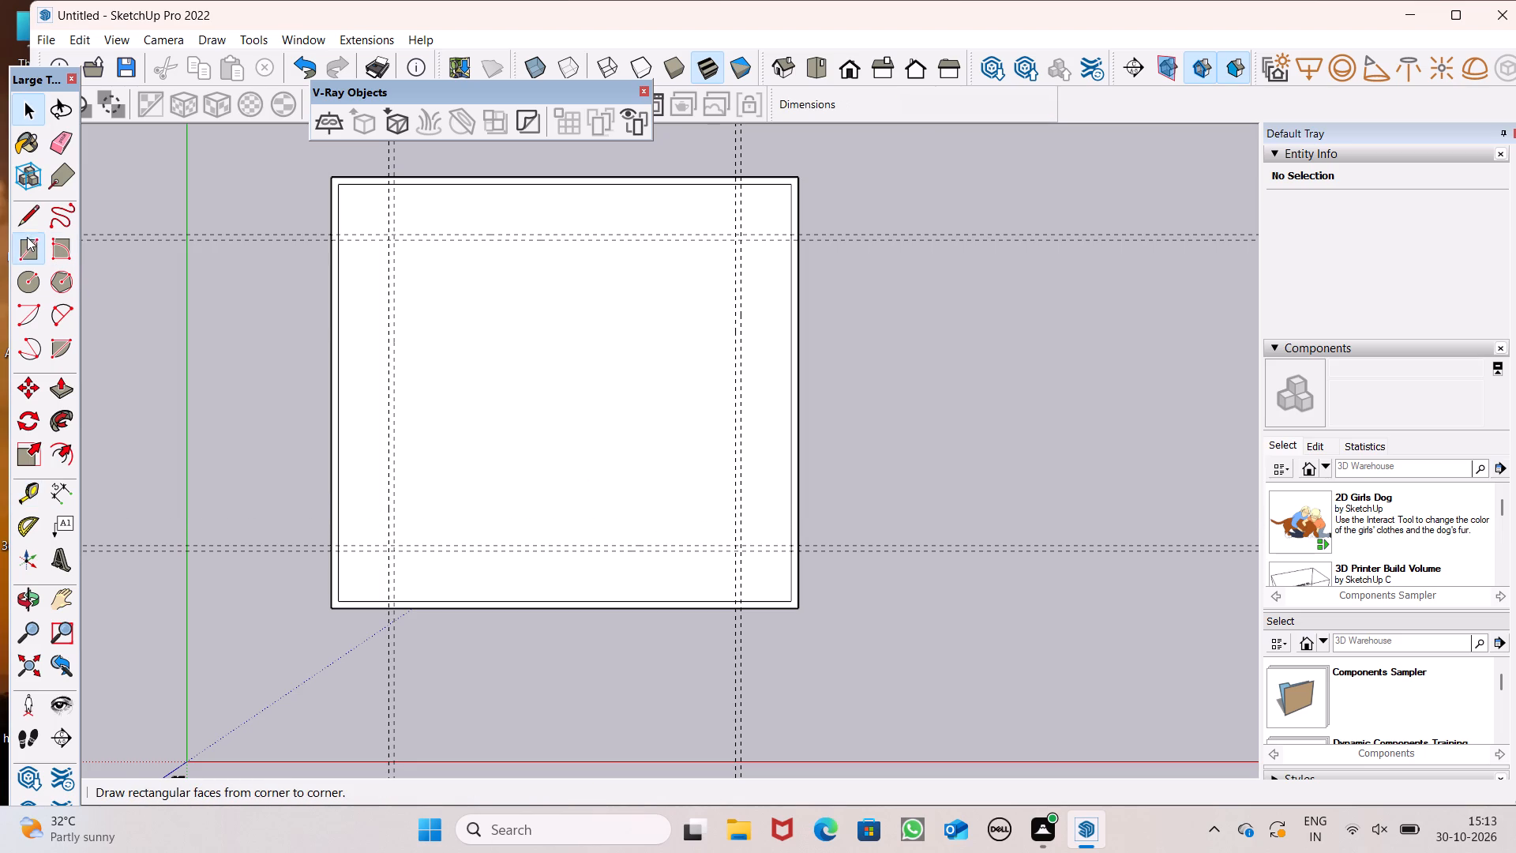
{"action": "left_click", "coordinate": [388, 235]}
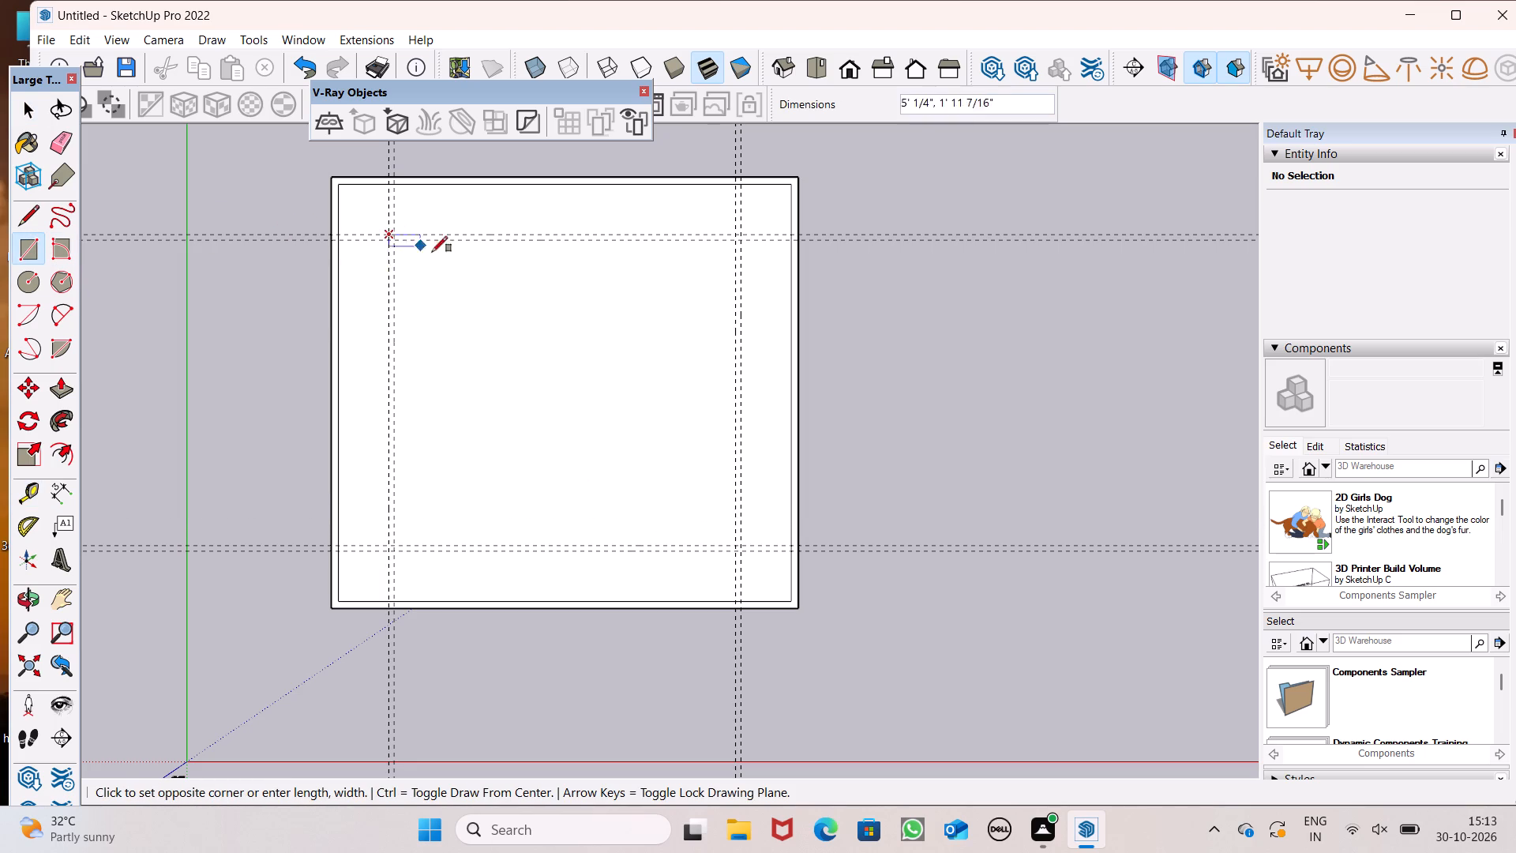
{"action": "scroll", "coordinate": [741, 240], "scroll_direction": "up", "scroll_amount": 7}
{"action": "left_click", "coordinate": [743, 240]}
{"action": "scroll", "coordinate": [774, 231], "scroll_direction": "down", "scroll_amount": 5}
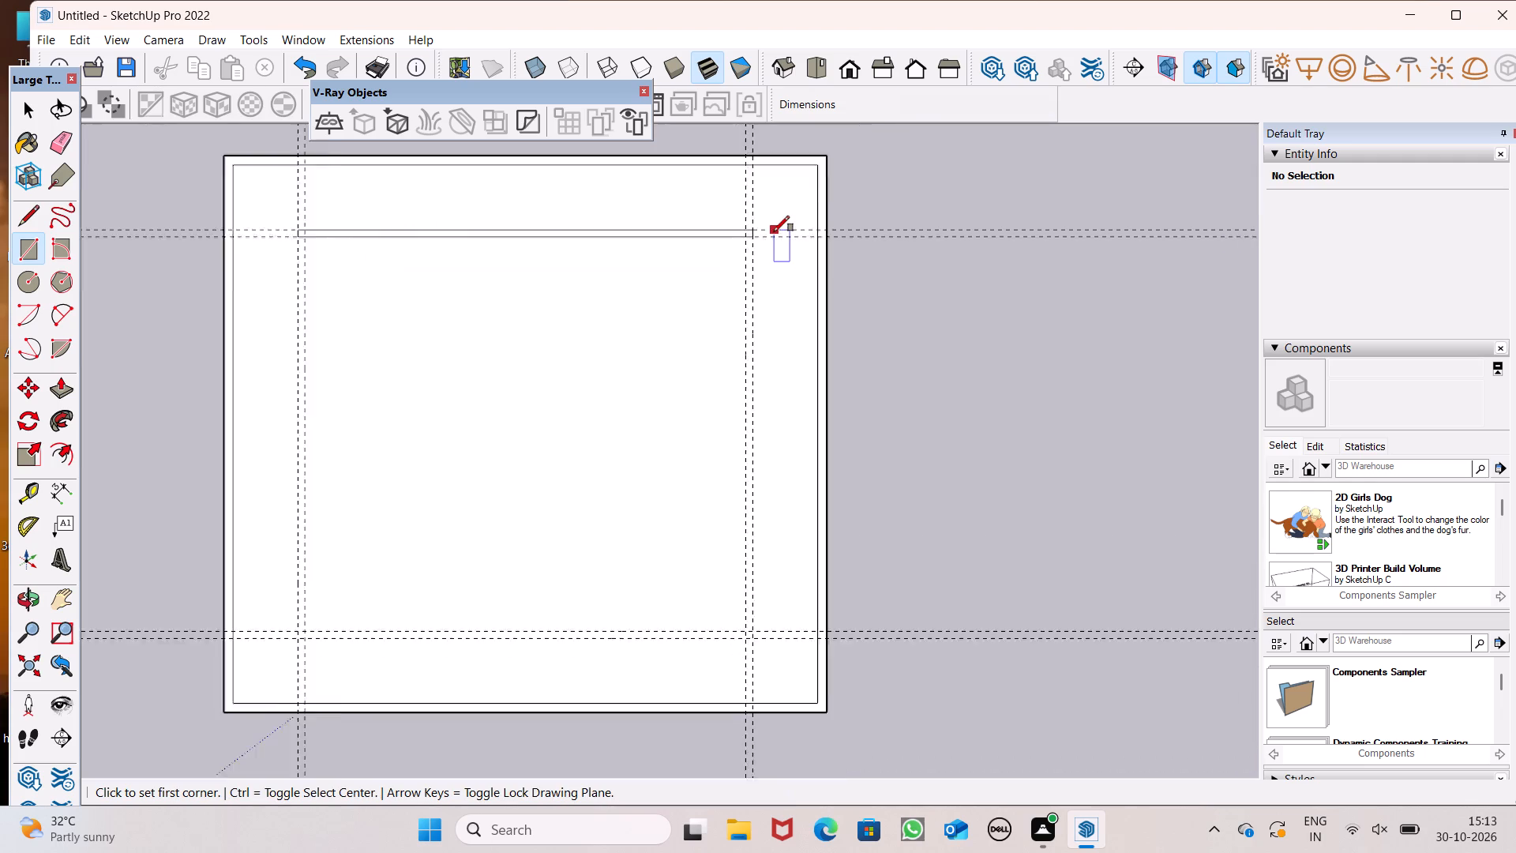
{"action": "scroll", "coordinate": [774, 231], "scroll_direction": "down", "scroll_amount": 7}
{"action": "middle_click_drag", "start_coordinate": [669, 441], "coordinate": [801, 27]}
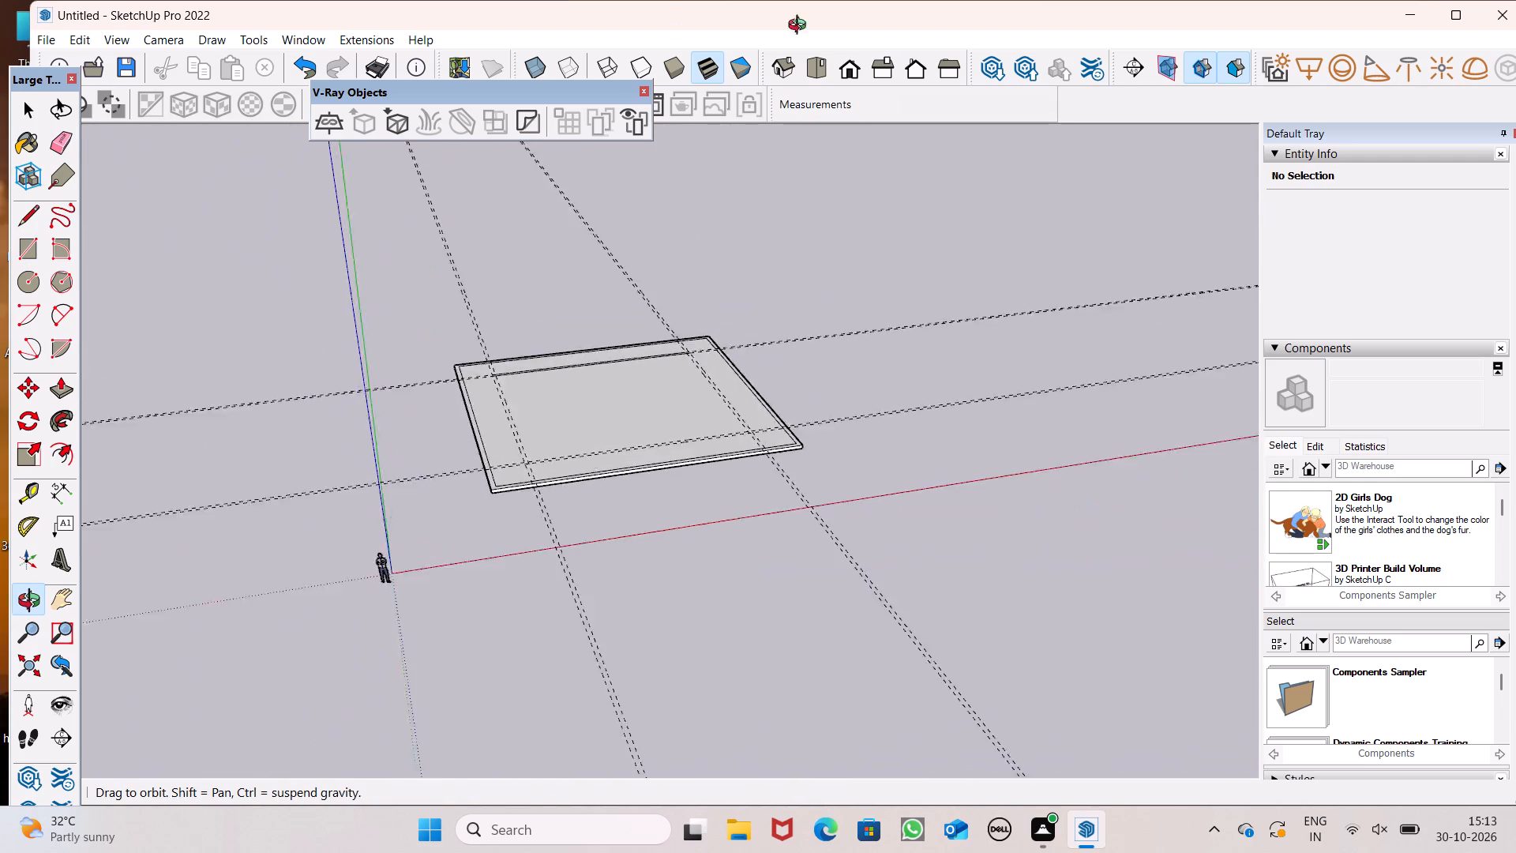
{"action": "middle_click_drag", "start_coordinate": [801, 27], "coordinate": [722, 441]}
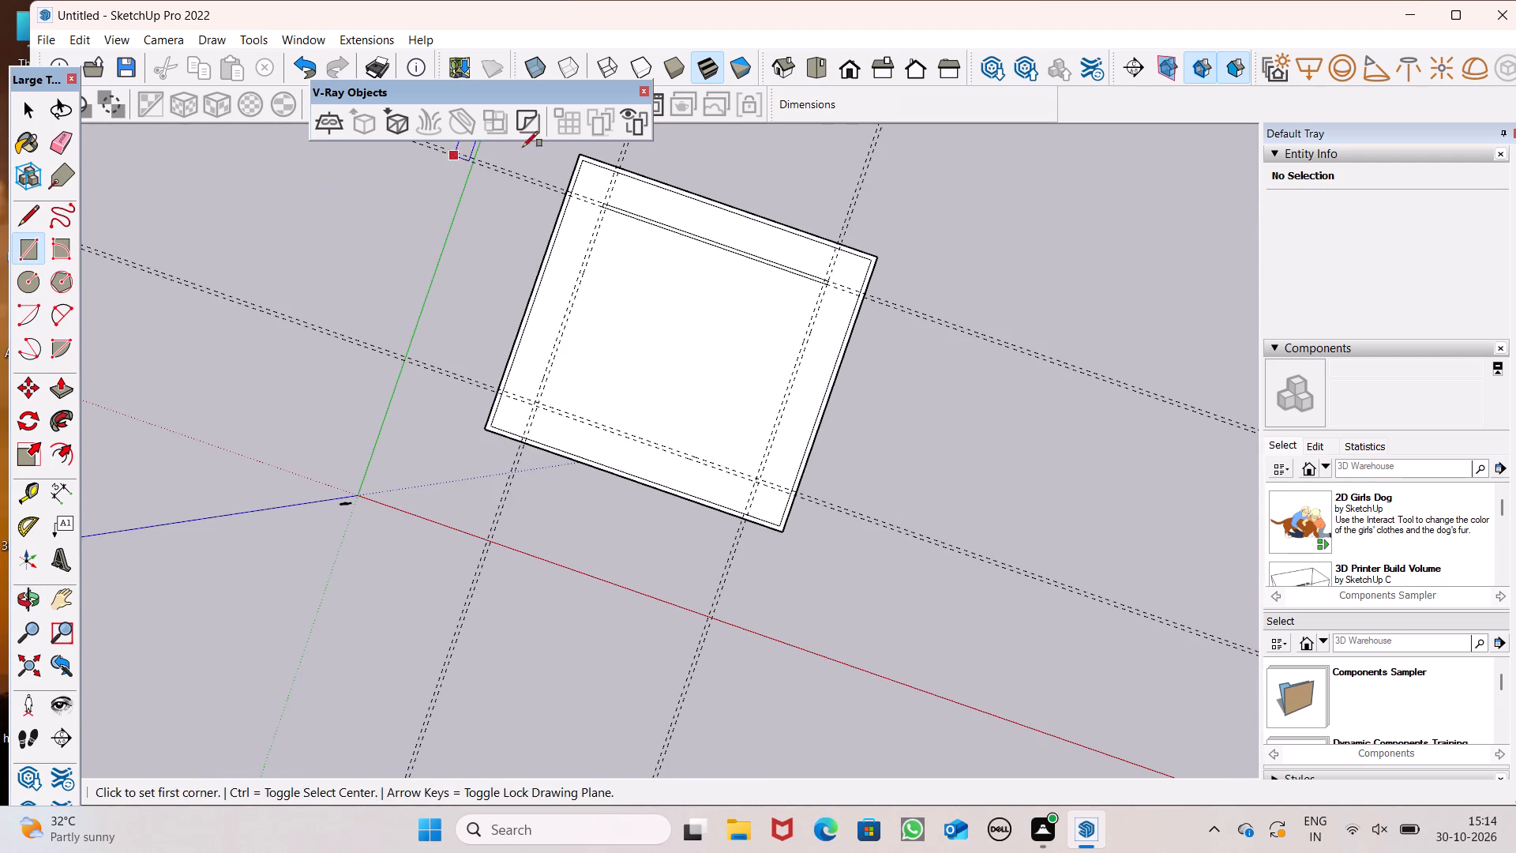
Draw a 44' by 9" wall strip rectangle between the guide pair nearest the green axis, spanning the outer cross guides.
{"action": "left_click", "coordinate": [808, 73]}
{"action": "scroll", "coordinate": [591, 366], "scroll_direction": "up", "scroll_amount": 4}
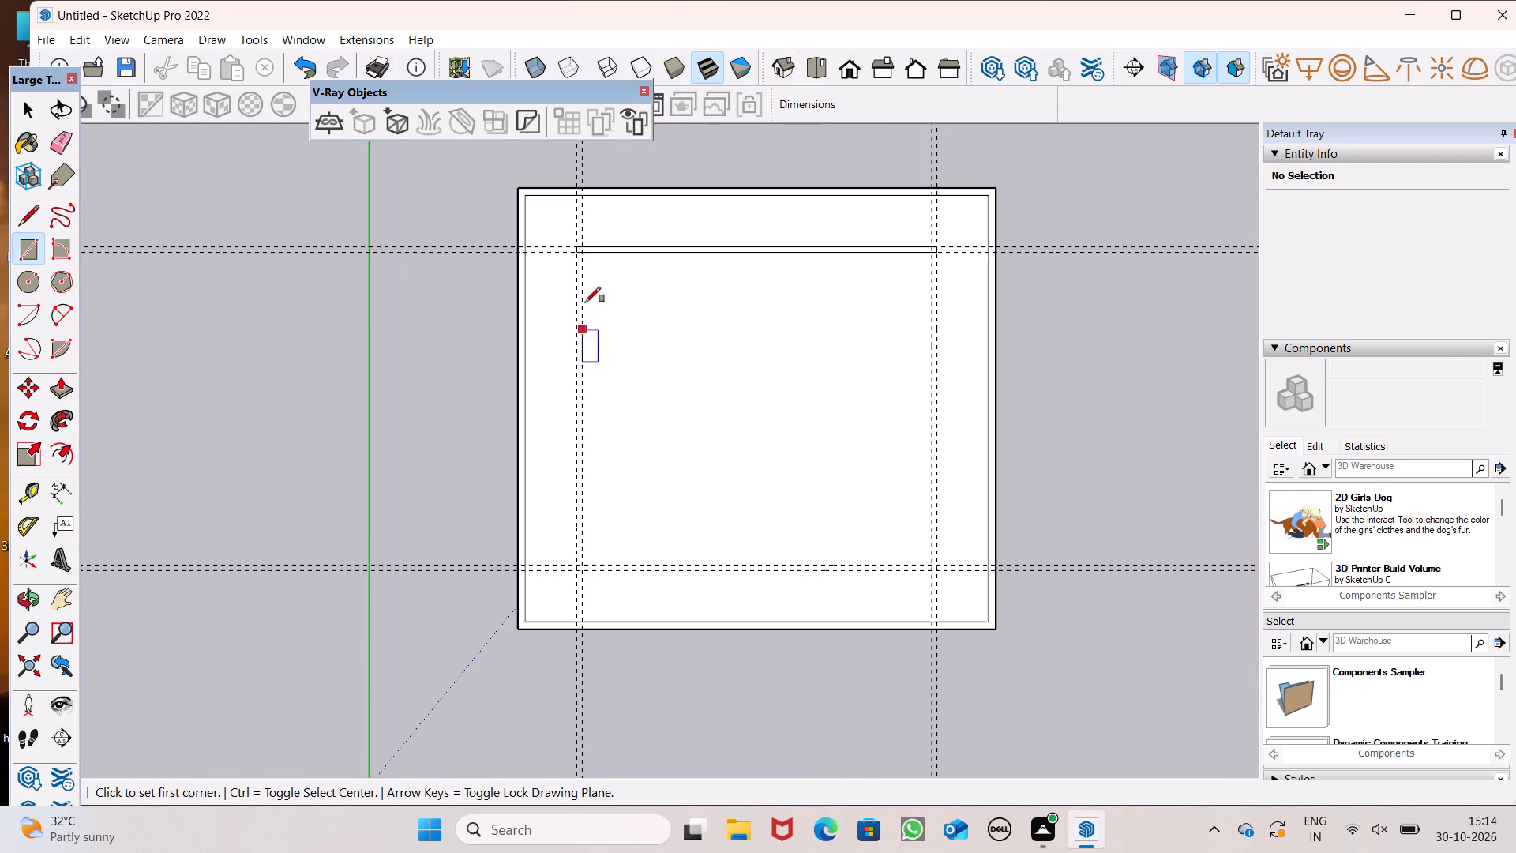
{"action": "left_click", "coordinate": [578, 246]}
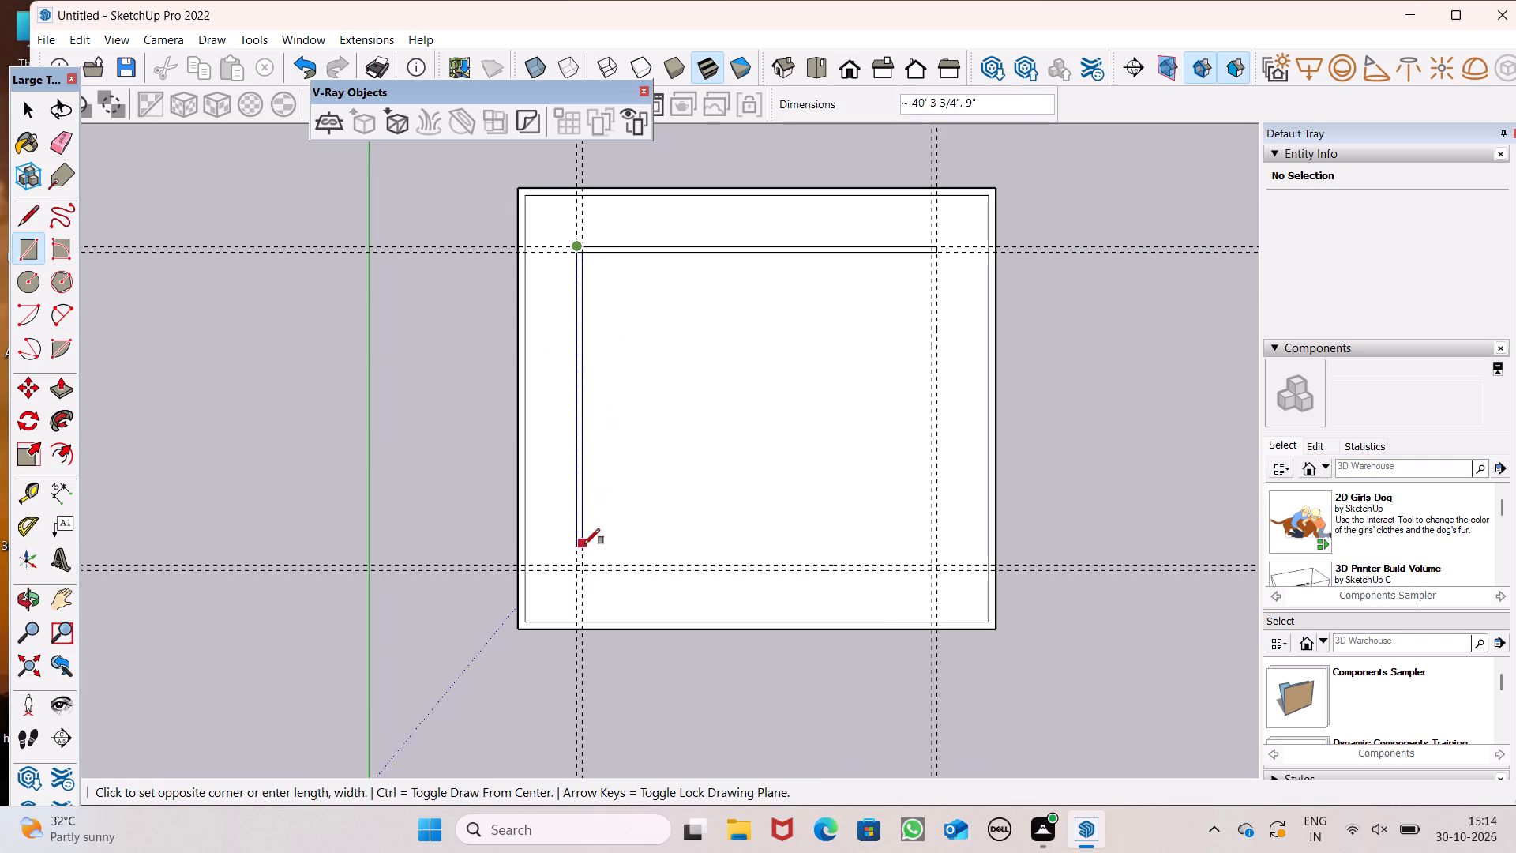
{"action": "left_click", "coordinate": [582, 571]}
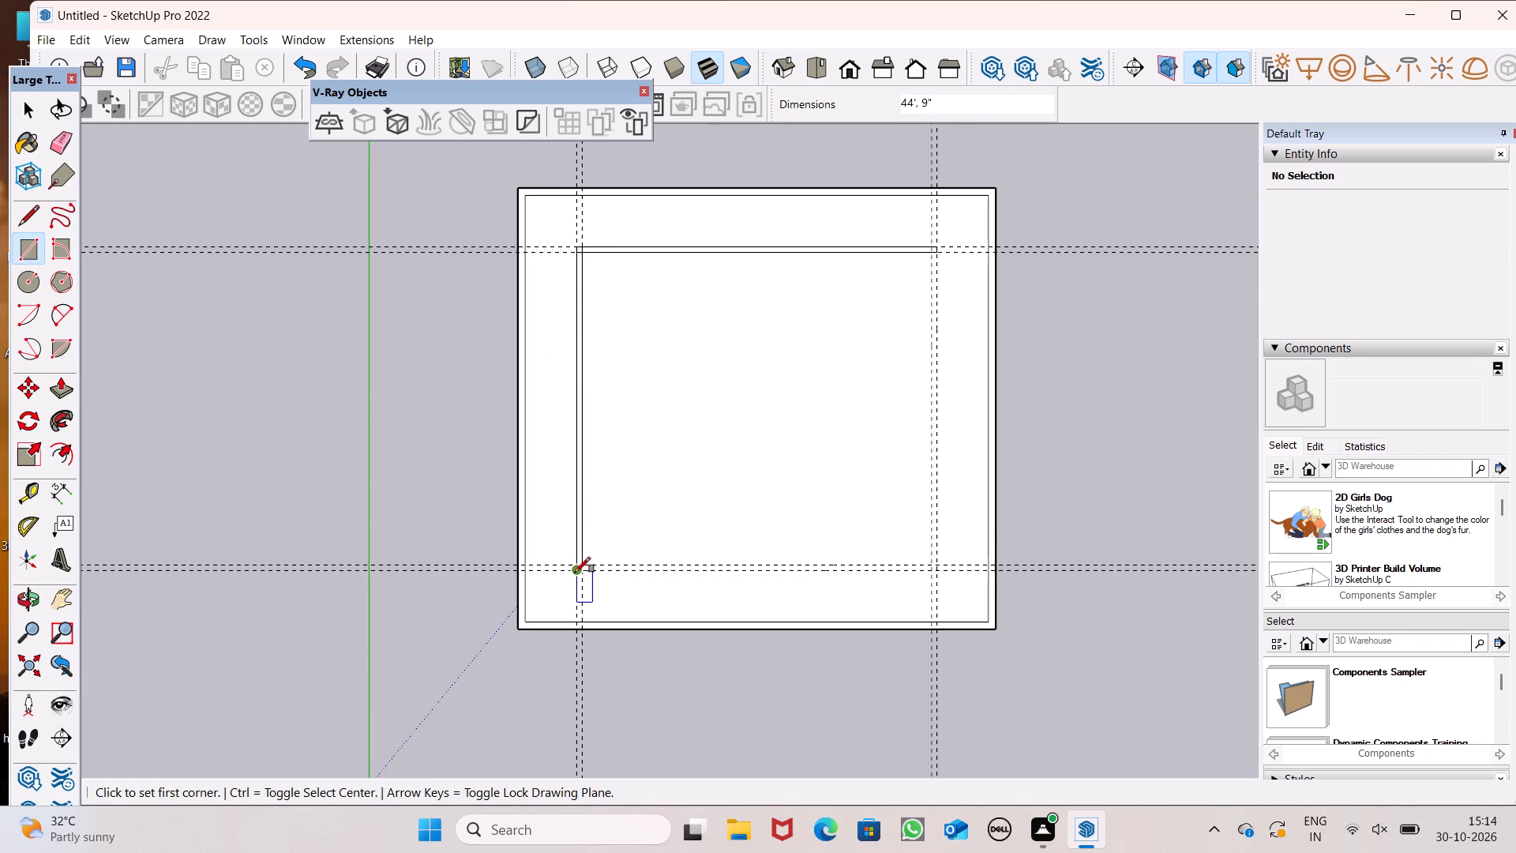
Draw a 49' by 9" wall strip rectangle between the guide pair nearest the red axis, spanning the outer cross guides.
{"action": "left_click", "coordinate": [573, 566]}
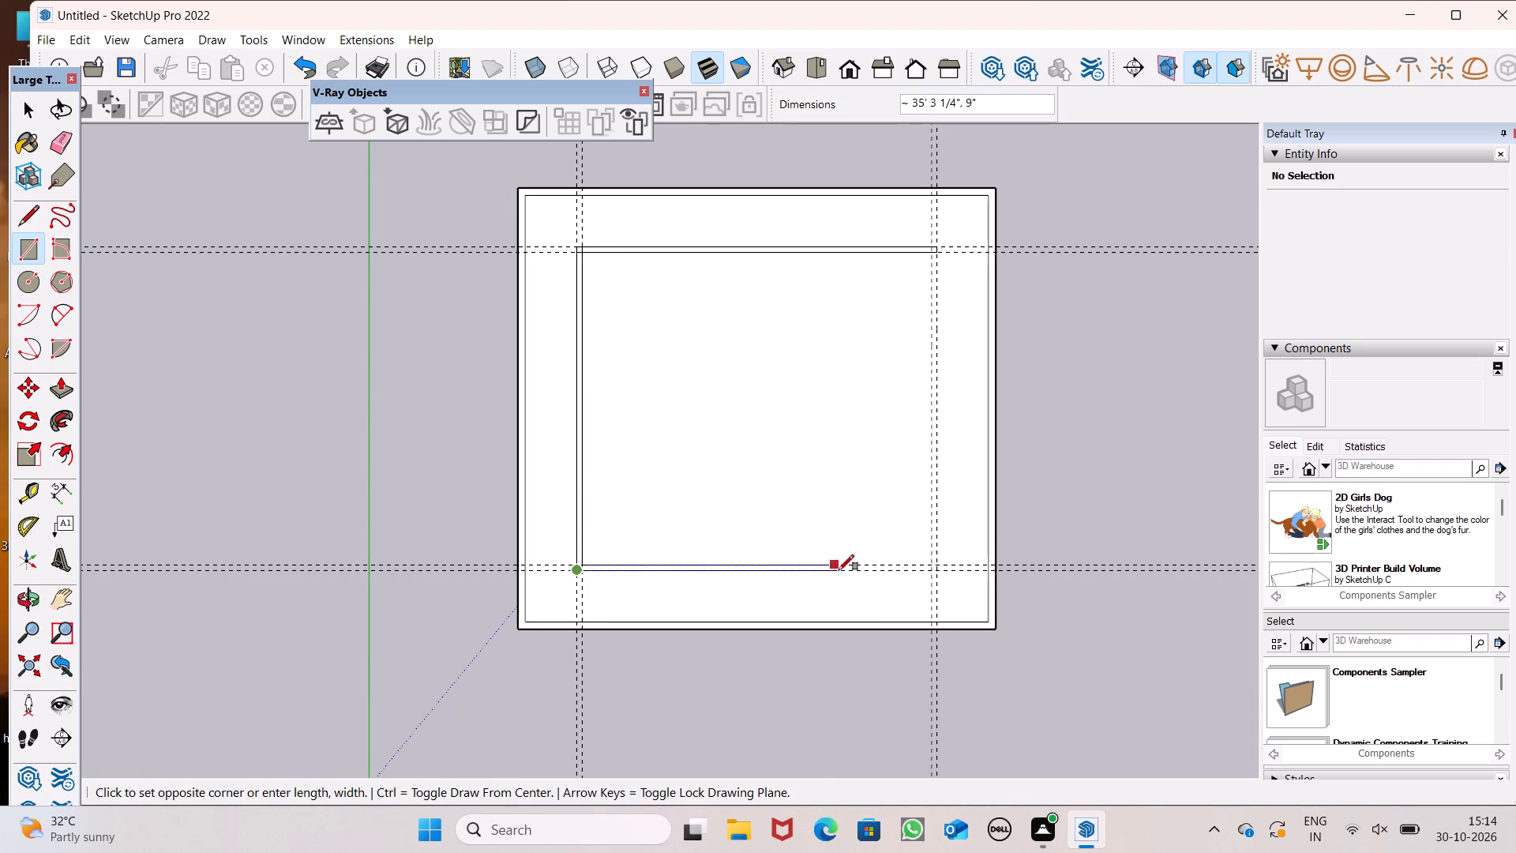
{"action": "scroll", "coordinate": [936, 567], "scroll_direction": "up", "scroll_amount": 7}
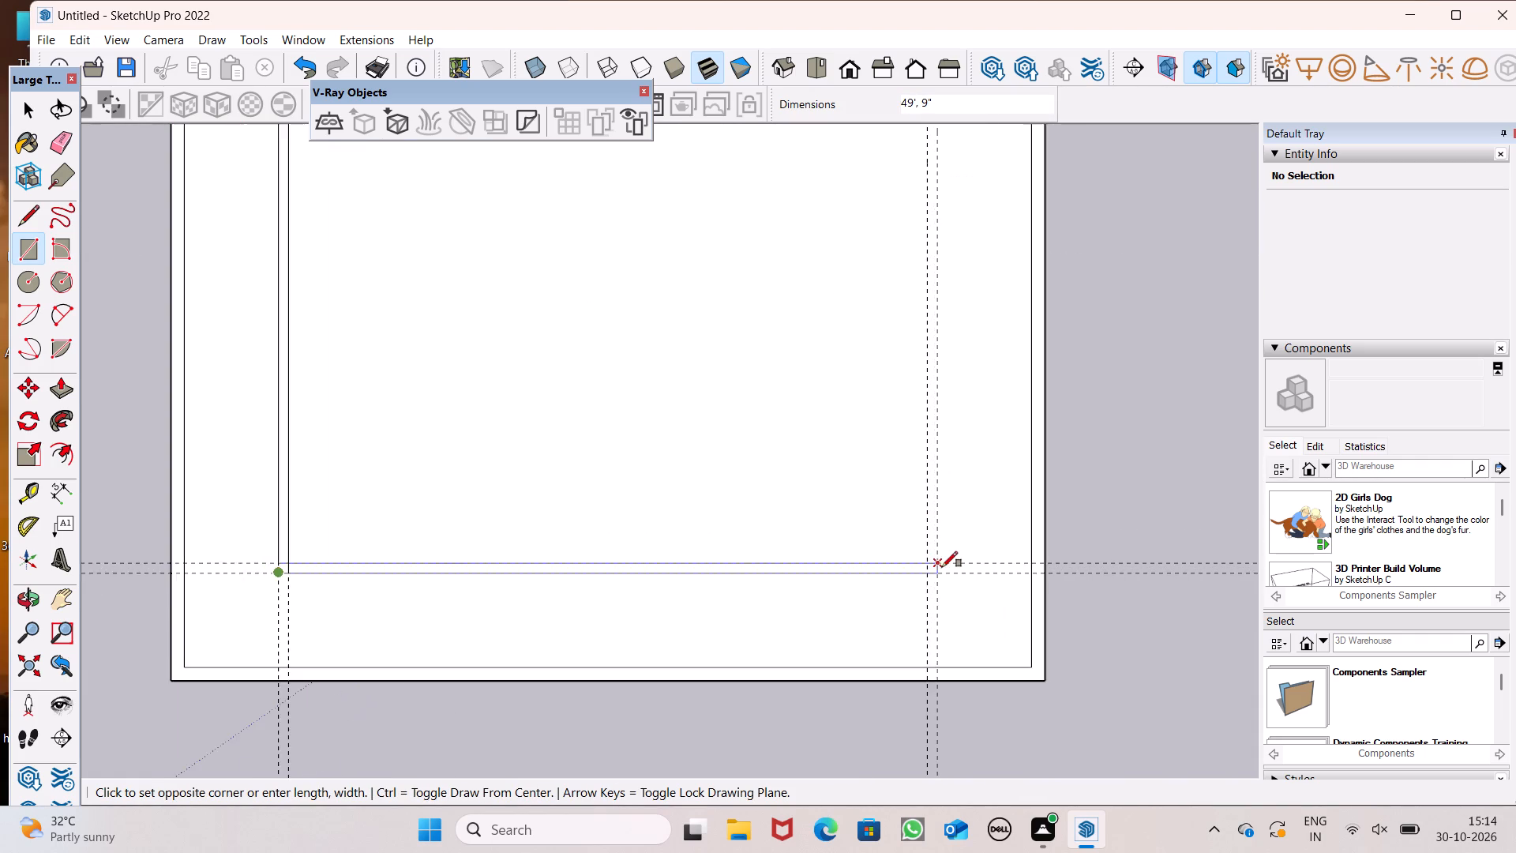
{"action": "left_click", "coordinate": [942, 567]}
{"action": "scroll", "coordinate": [882, 636], "scroll_direction": "down", "scroll_amount": 7}
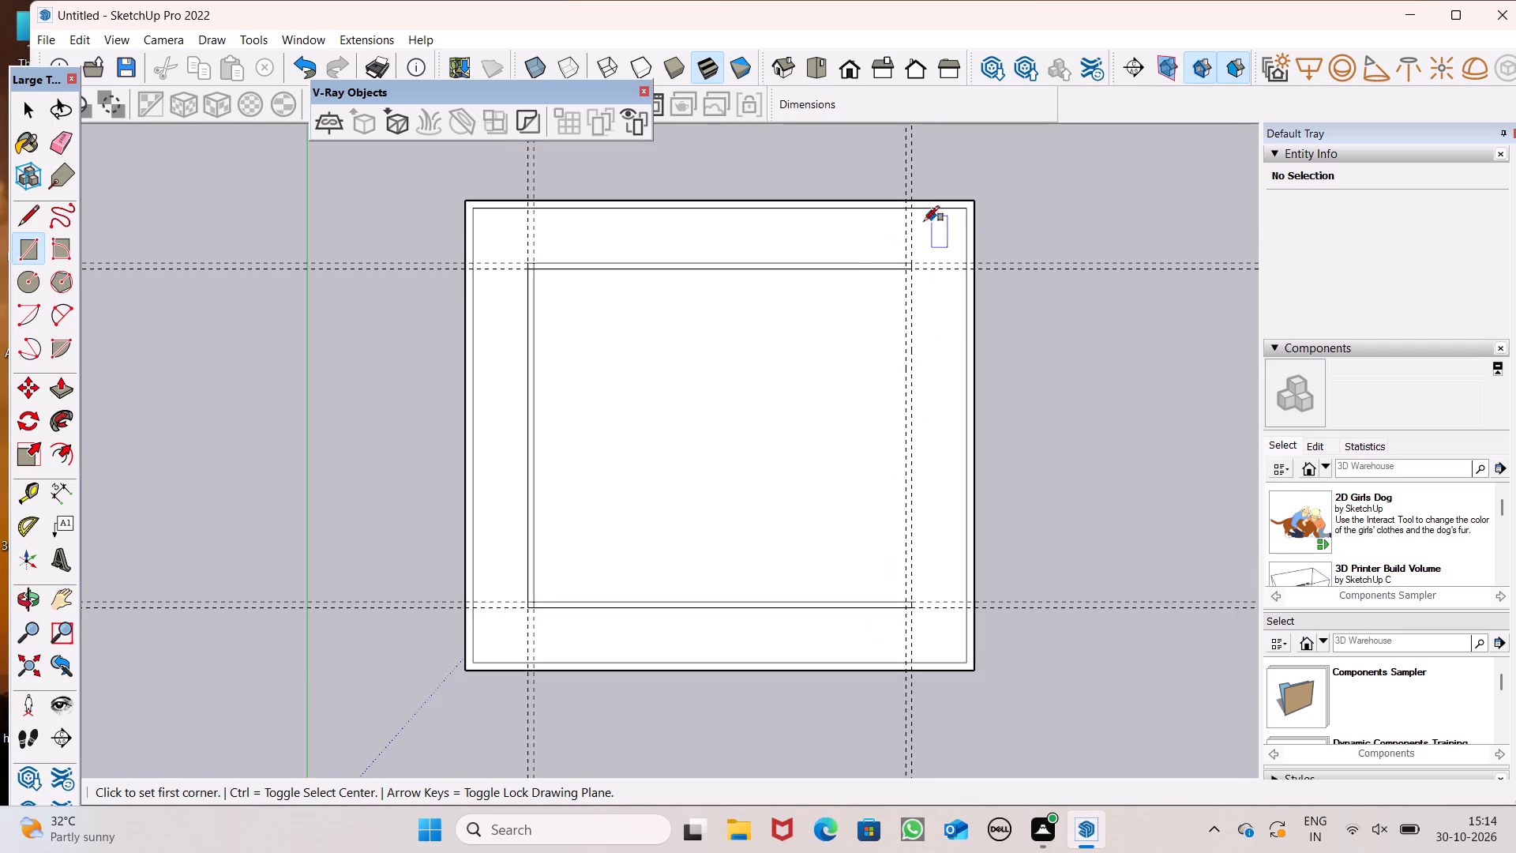
Draw a 9" wide wall strip rectangle between the guide pair farthest from the green axis, closing the wall outline.
{"action": "scroll", "coordinate": [892, 269], "scroll_direction": "up", "scroll_amount": 7}
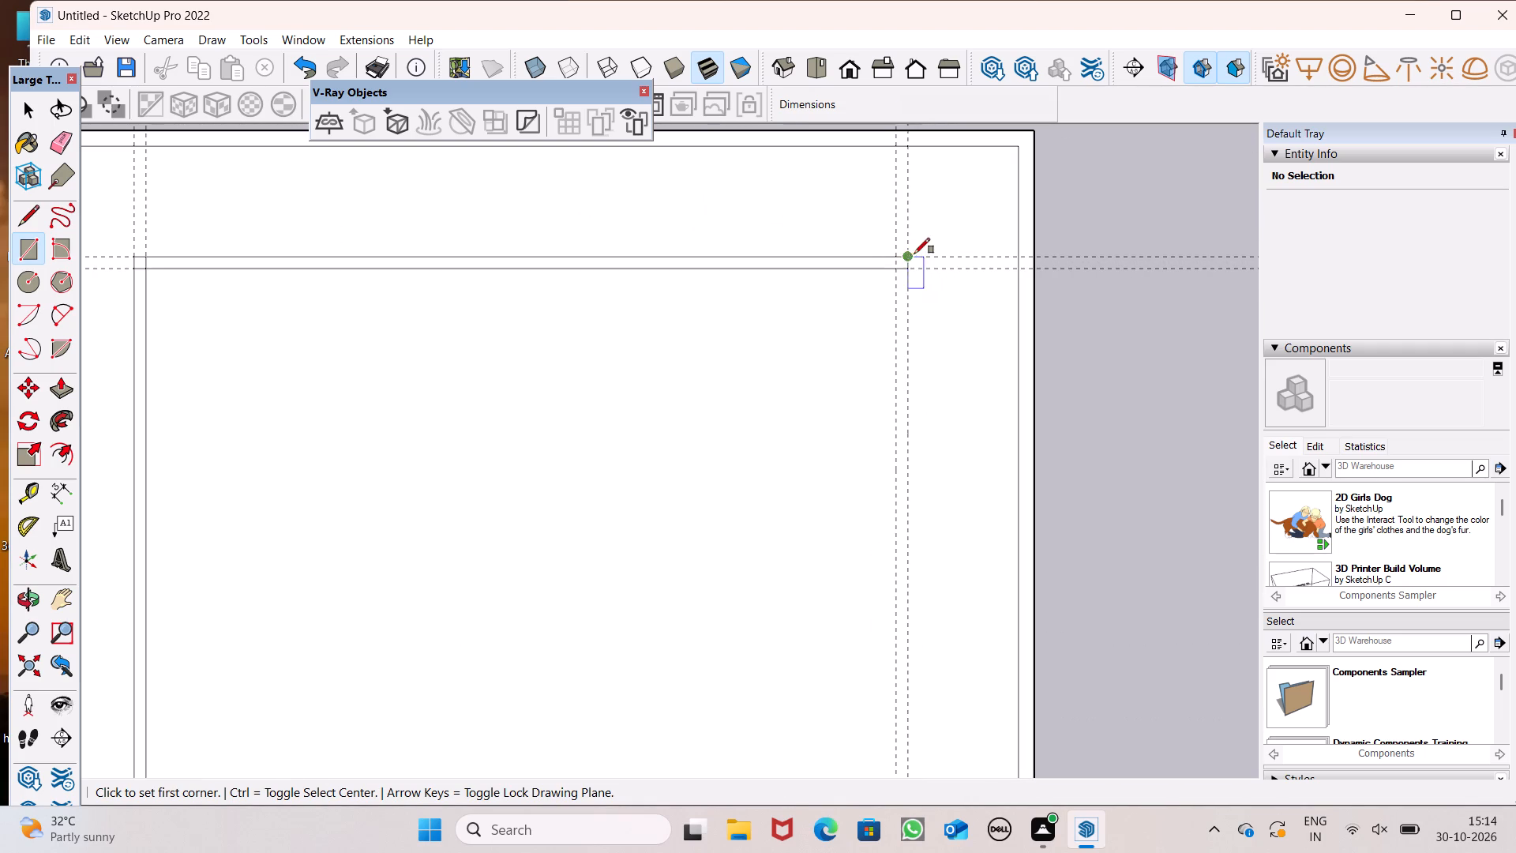
{"action": "left_click", "coordinate": [895, 257]}
{"action": "scroll", "coordinate": [1000, 254], "scroll_direction": "down", "scroll_amount": 7}
{"action": "scroll", "coordinate": [957, 637], "scroll_direction": "up", "scroll_amount": 8}
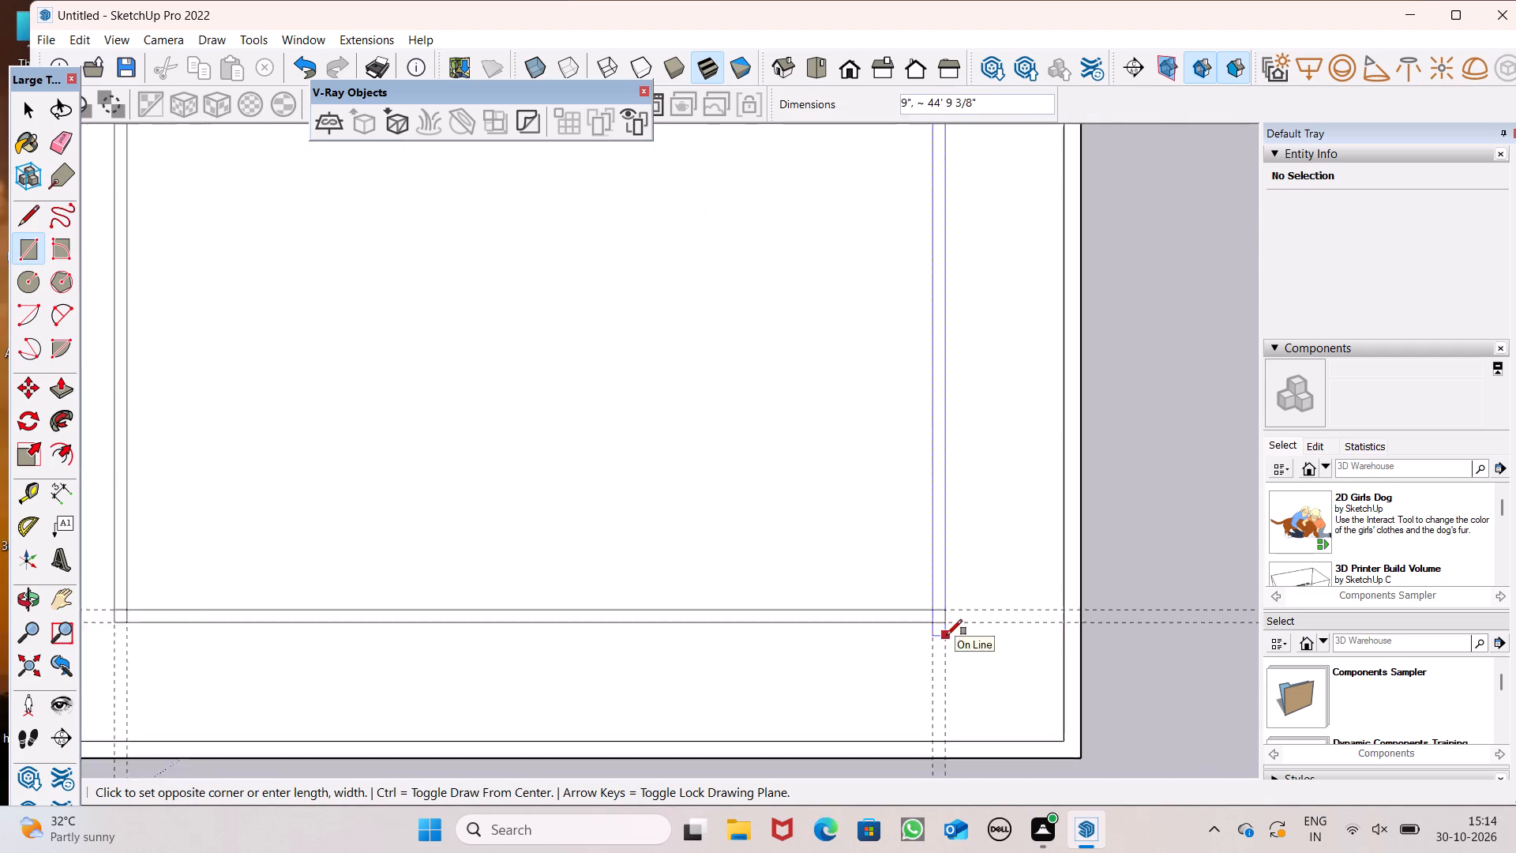
{"action": "scroll", "coordinate": [947, 635], "scroll_direction": "up", "scroll_amount": 3}
{"action": "left_click", "coordinate": [940, 618]}
{"action": "scroll", "coordinate": [801, 430], "scroll_direction": "down", "scroll_amount": 8}
{"action": "scroll", "coordinate": [834, 509], "scroll_direction": "down", "scroll_amount": 6}
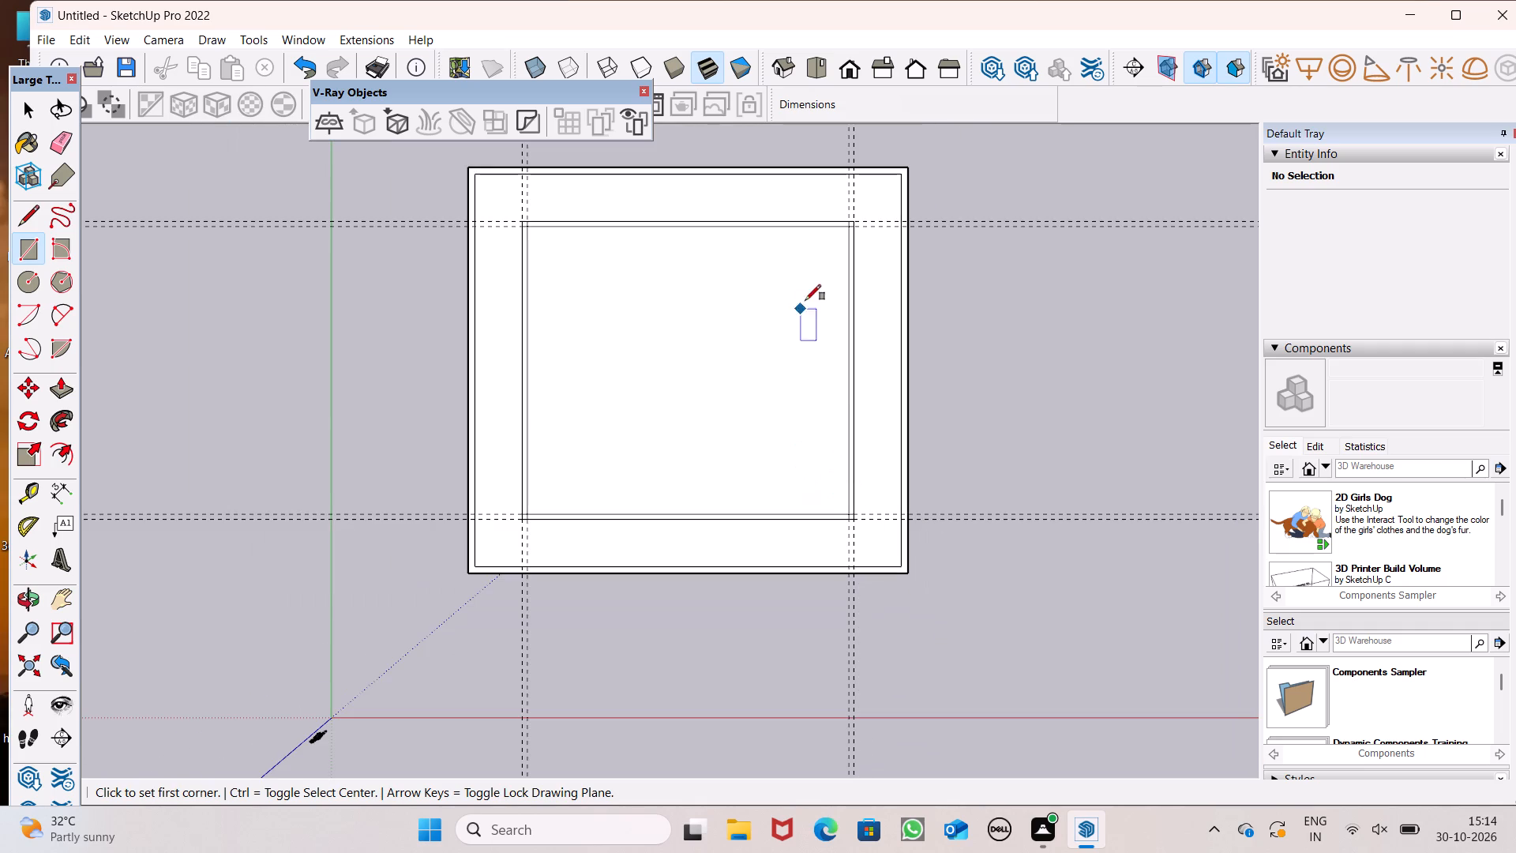
{"action": "scroll", "coordinate": [632, 501], "scroll_direction": "down", "scroll_amount": 4}
{"action": "scroll", "coordinate": [678, 252], "scroll_direction": "up", "scroll_amount": 4}
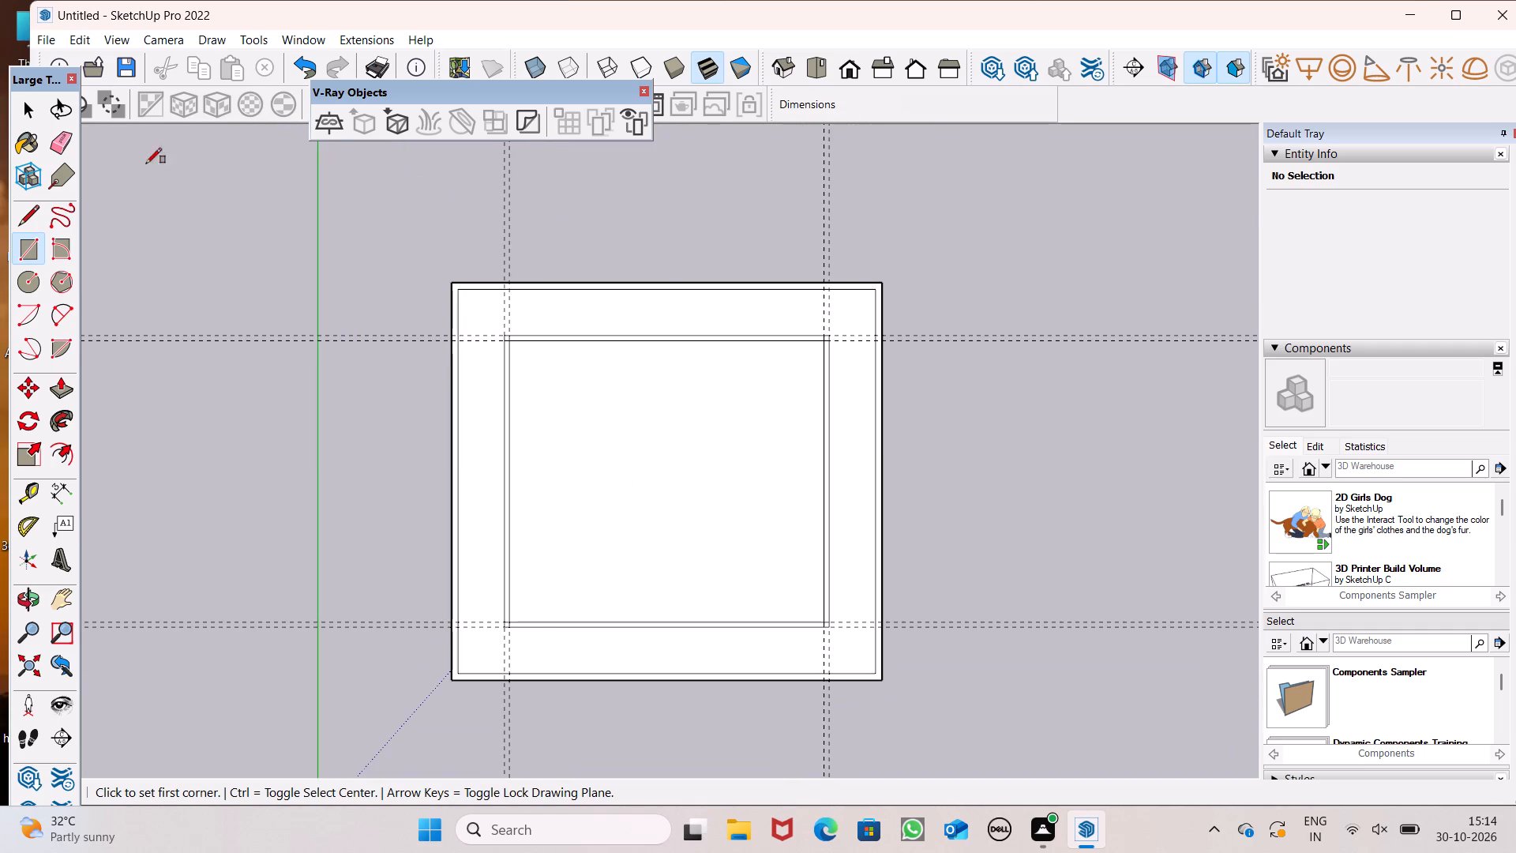
Erase all the construction guides around the slab, keeping the wall strip outlines.
{"action": "left_click", "coordinate": [62, 141]}
{"action": "left_click_drag", "start_coordinate": [327, 349], "coordinate": [381, 311]}
{"action": "left_click_drag", "start_coordinate": [385, 309], "coordinate": [365, 377]}
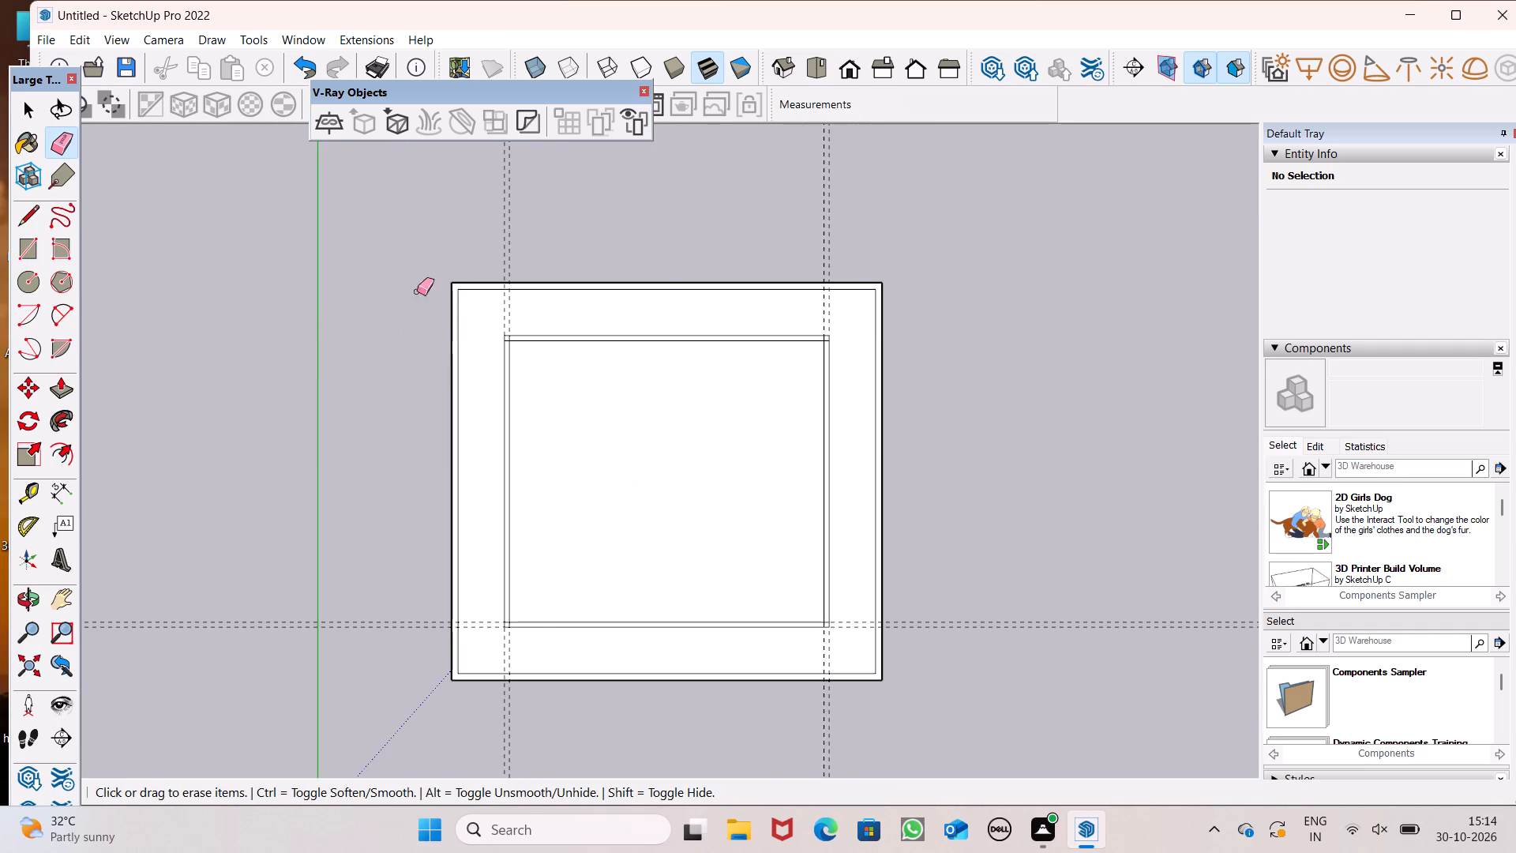
{"action": "left_click_drag", "start_coordinate": [543, 219], "coordinate": [504, 250]}
{"action": "left_click_drag", "start_coordinate": [740, 232], "coordinate": [848, 257]}
{"action": "scroll", "coordinate": [617, 261], "scroll_direction": "down", "scroll_amount": 1}
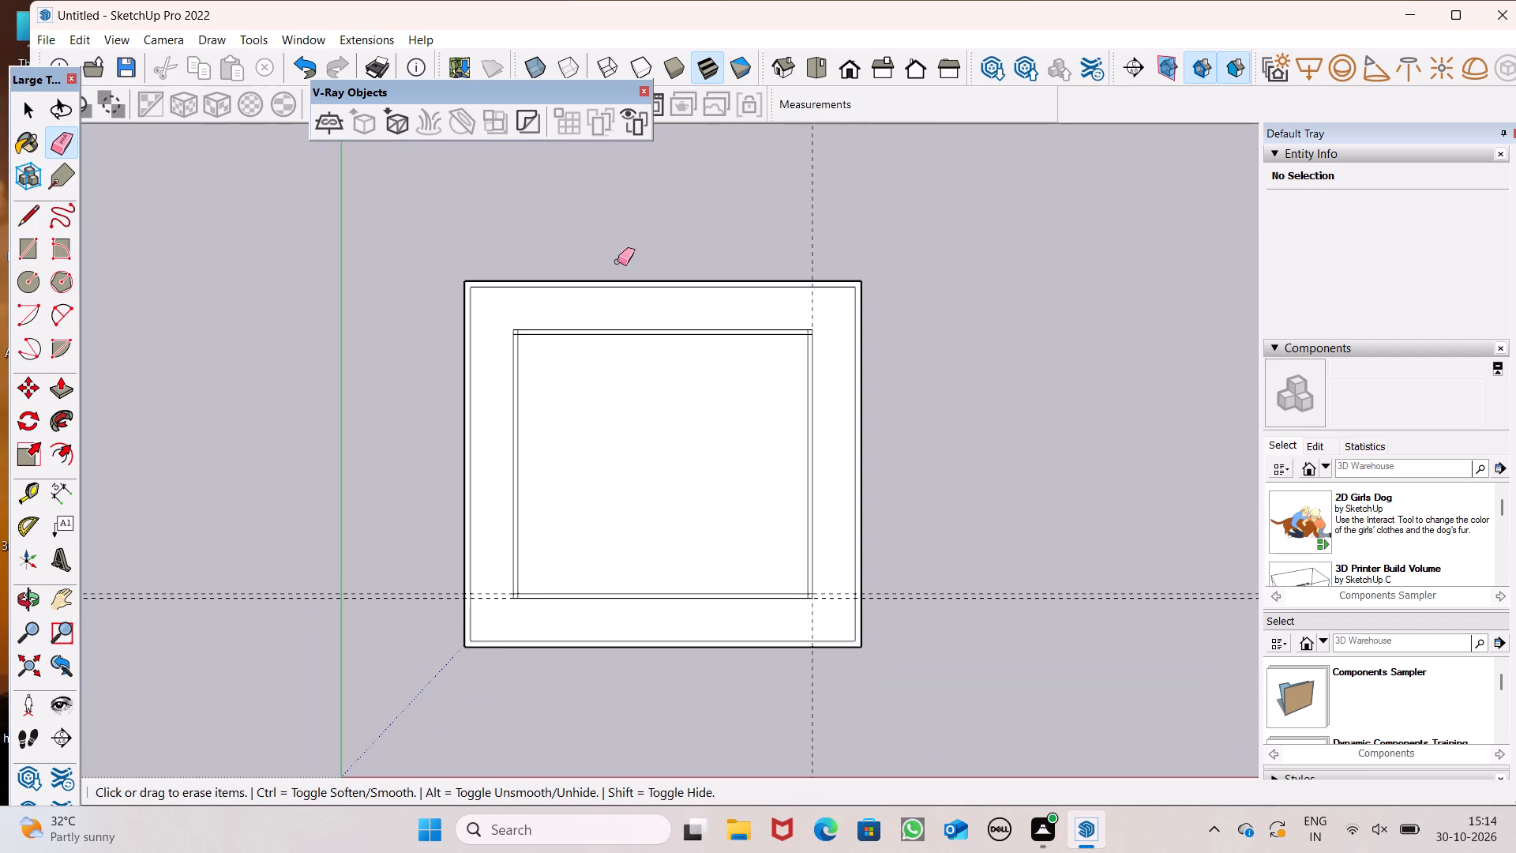
{"action": "left_click_drag", "start_coordinate": [781, 236], "coordinate": [816, 261]}
{"action": "scroll", "coordinate": [802, 224], "scroll_direction": "down", "scroll_amount": 6}
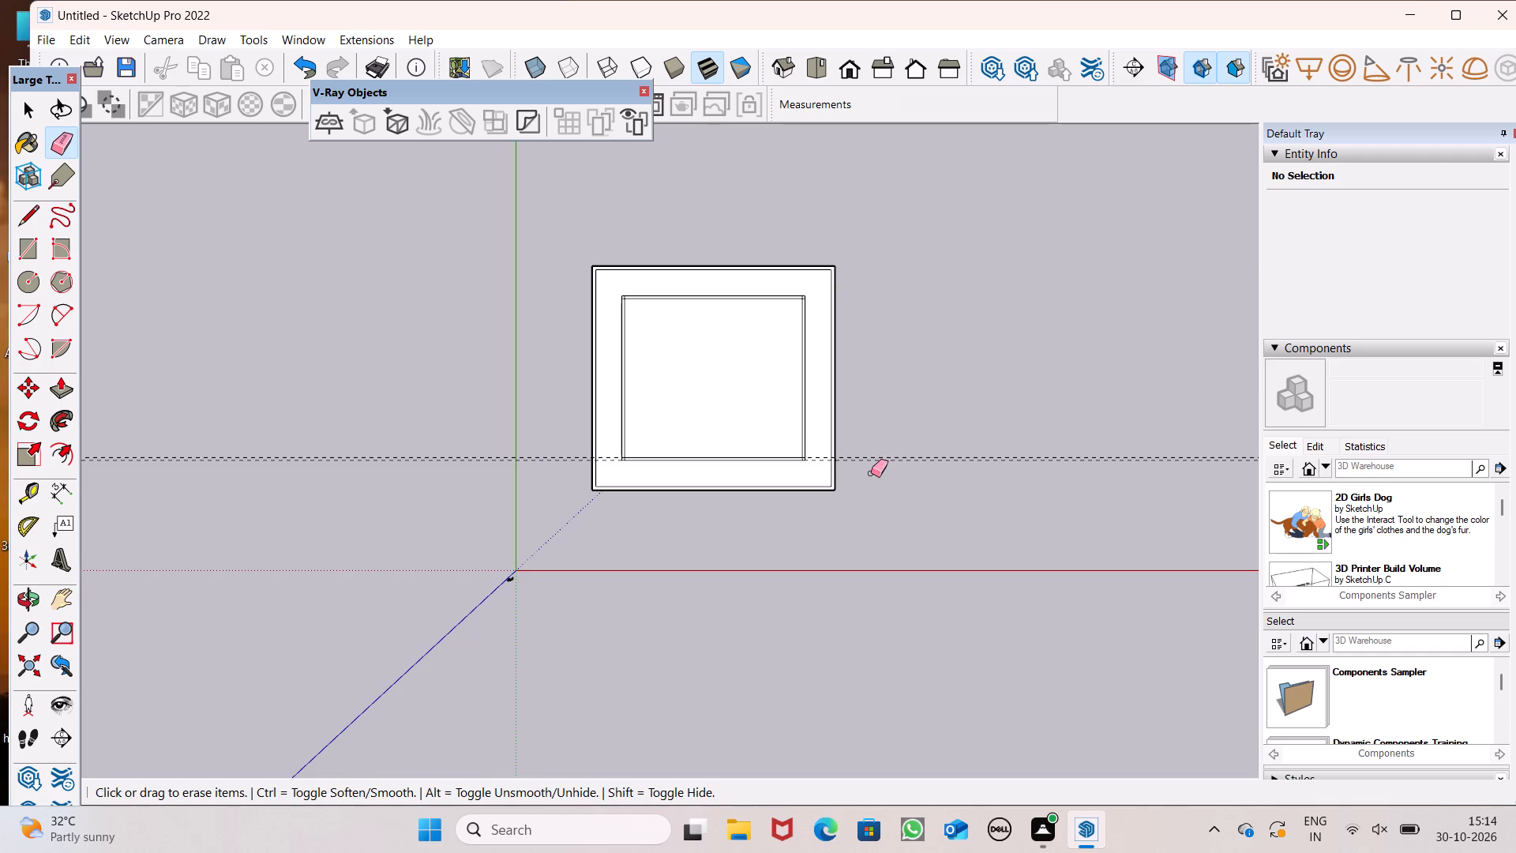
{"action": "left_click_drag", "start_coordinate": [871, 473], "coordinate": [873, 450]}
Examine the overlapping wall strip corner nearest the origin, along with the overall wall outline.
{"action": "scroll", "coordinate": [756, 458], "scroll_direction": "up", "scroll_amount": 6}
{"action": "scroll", "coordinate": [582, 383], "scroll_direction": "up", "scroll_amount": 7}
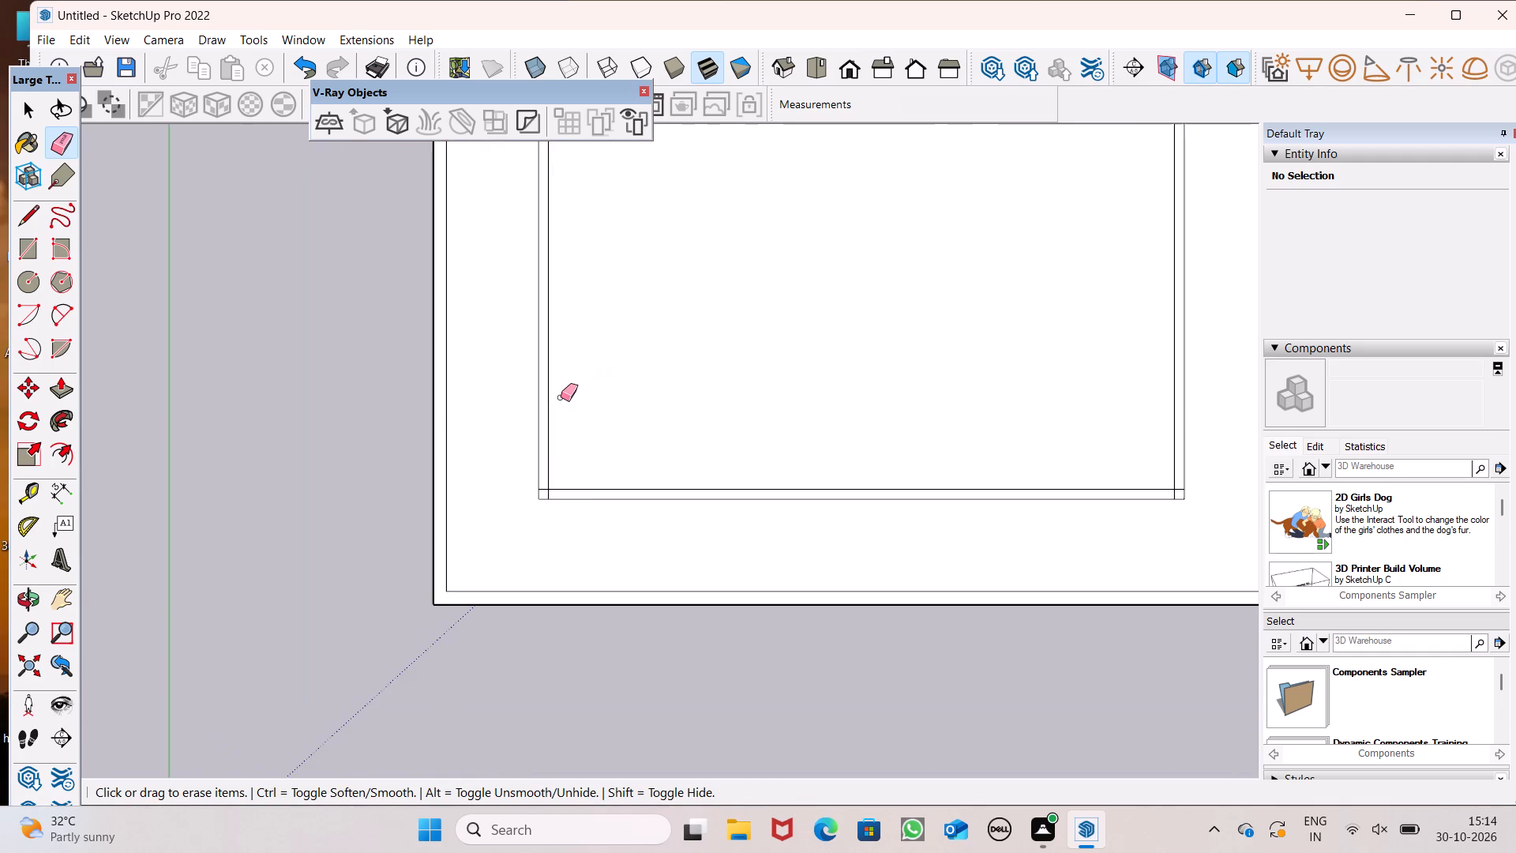
{"action": "scroll", "coordinate": [596, 521], "scroll_direction": "up", "scroll_amount": 8}
{"action": "scroll", "coordinate": [534, 494], "scroll_direction": "up", "scroll_amount": 7}
{"action": "scroll", "coordinate": [475, 460], "scroll_direction": "up", "scroll_amount": 3}
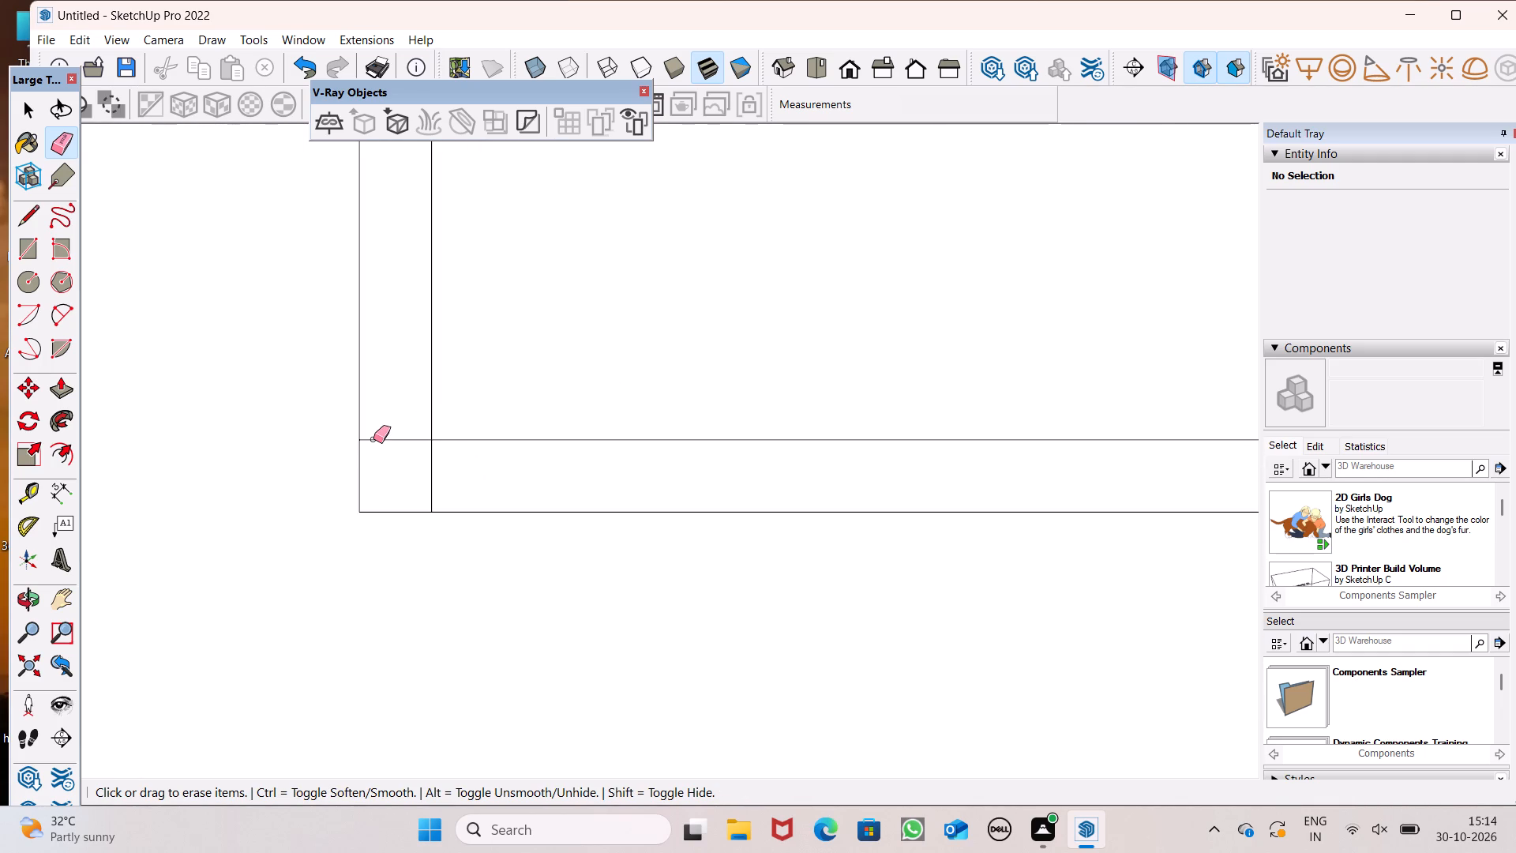
{"action": "scroll", "coordinate": [340, 665], "scroll_direction": "down", "scroll_amount": 13}
{"action": "scroll", "coordinate": [467, 565], "scroll_direction": "down", "scroll_amount": 14}
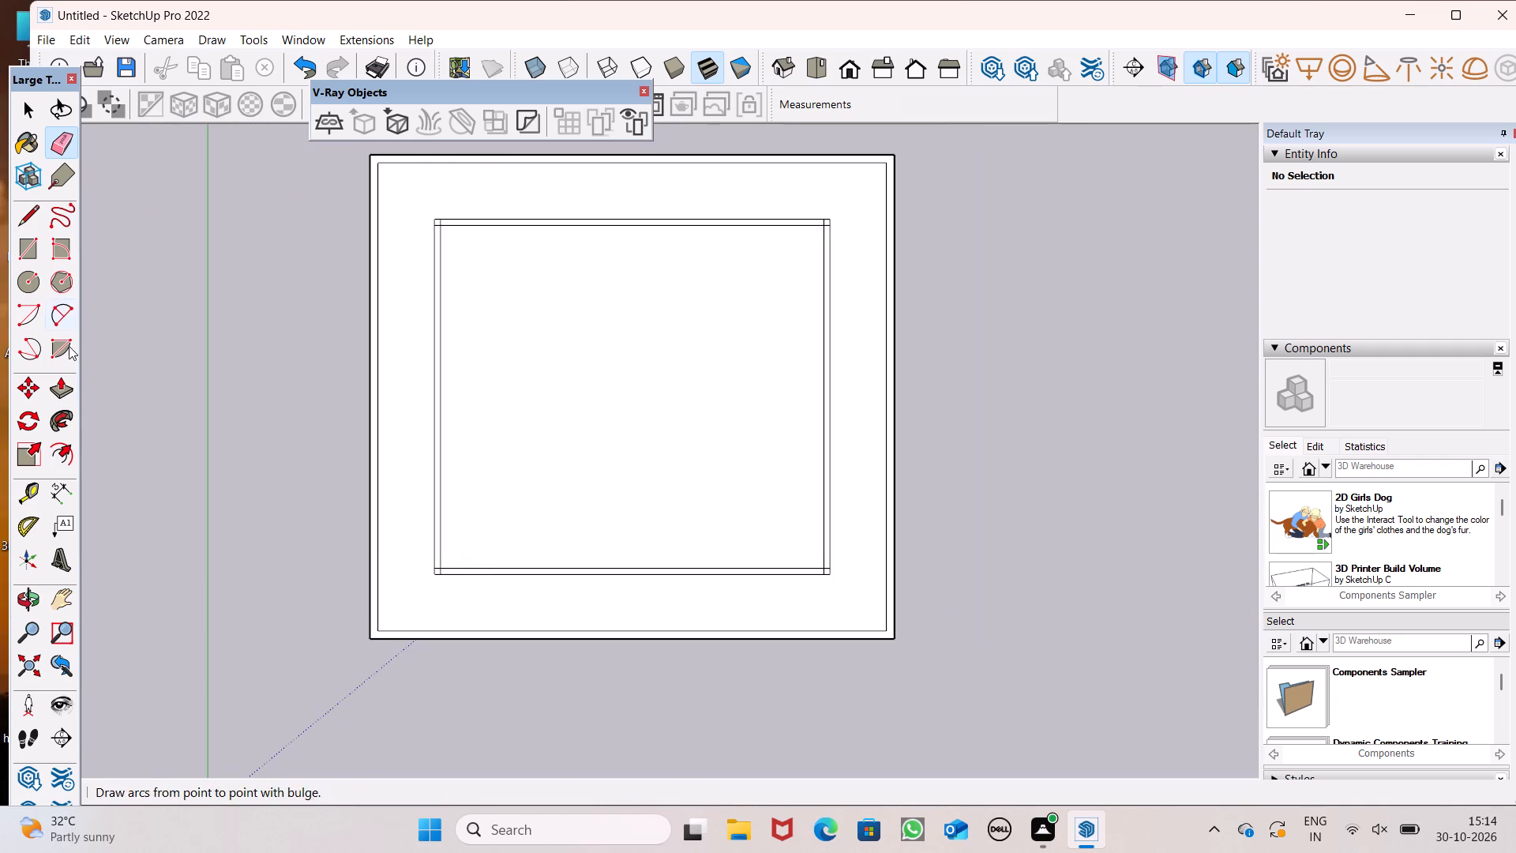
Push/Pull the 9" square at the wall corner near the green axis and farthest from the red axis up 10'.
{"action": "left_click", "coordinate": [60, 393]}
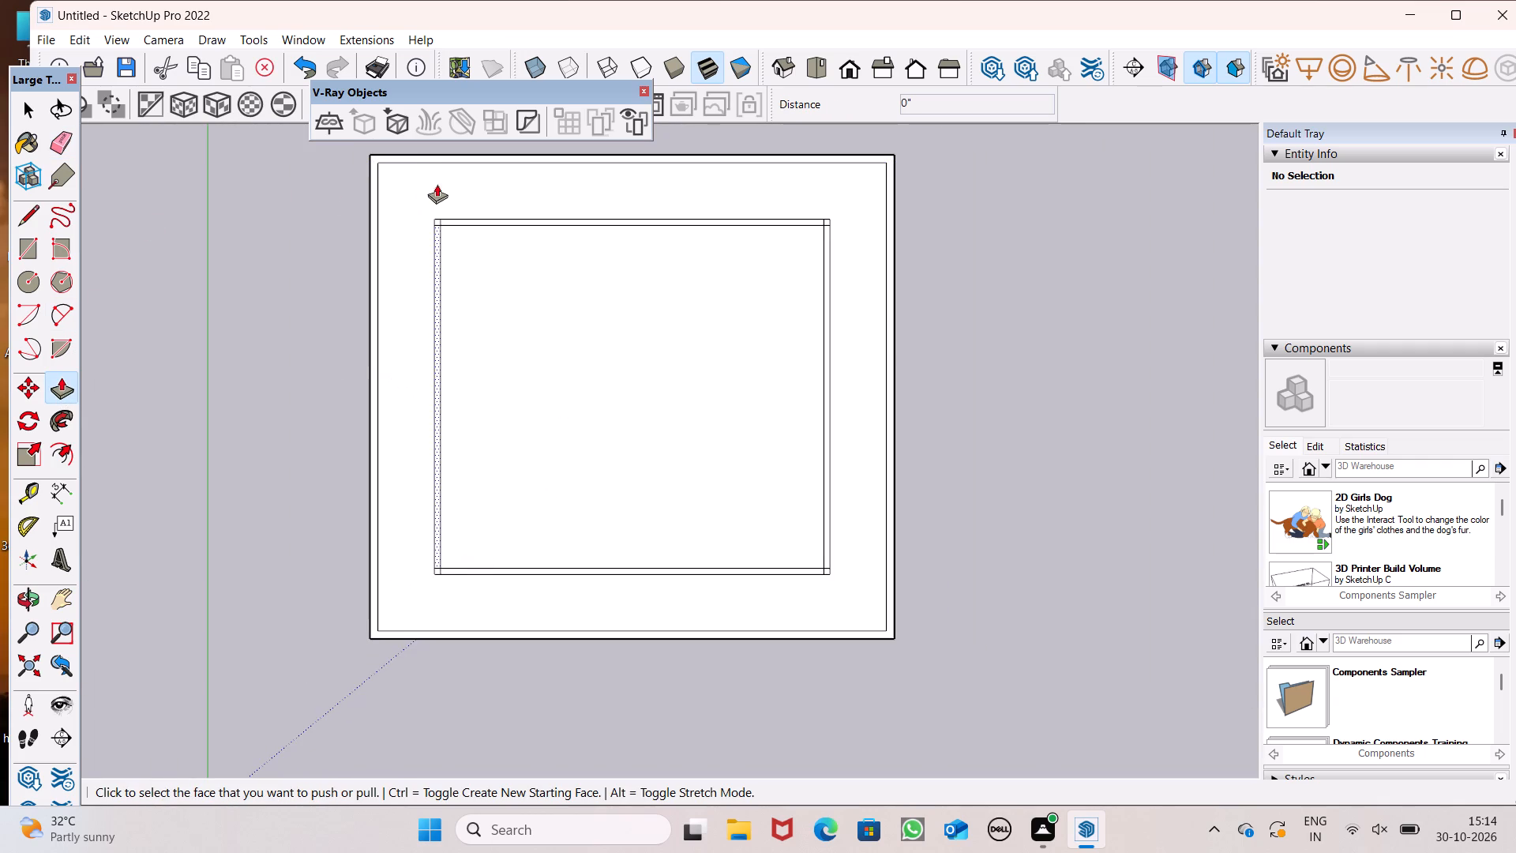
{"action": "scroll", "coordinate": [422, 158], "scroll_direction": "up", "scroll_amount": 3}
{"action": "scroll", "coordinate": [436, 317], "scroll_direction": "down", "scroll_amount": 6}
{"action": "scroll", "coordinate": [370, 253], "scroll_direction": "up", "scroll_amount": 2}
{"action": "scroll", "coordinate": [371, 254], "scroll_direction": "down", "scroll_amount": 7}
{"action": "middle_click_drag", "start_coordinate": [470, 530], "coordinate": [471, 209]}
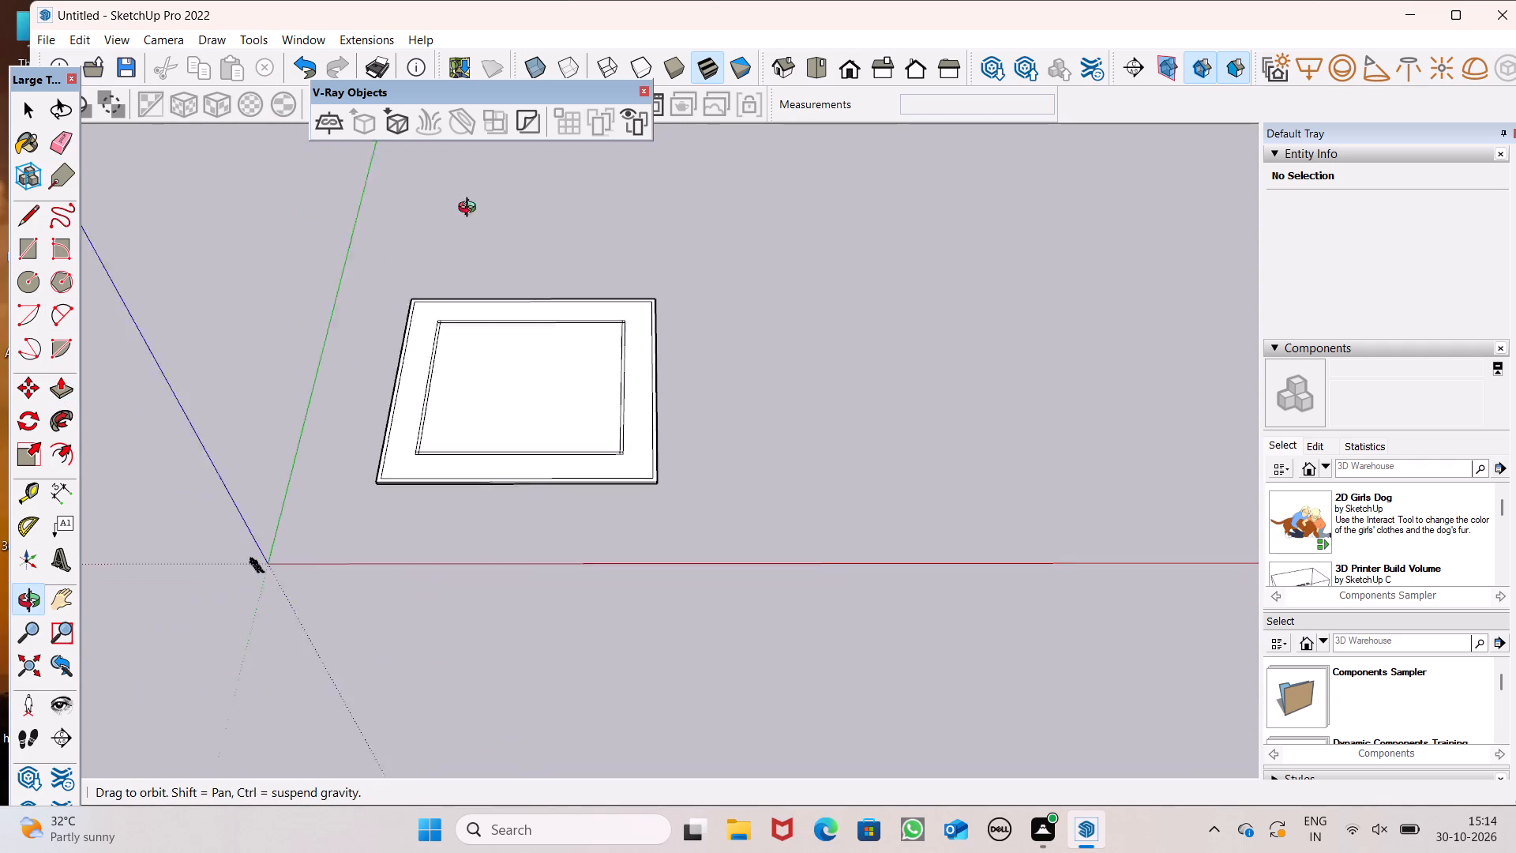
{"action": "middle_click_drag", "start_coordinate": [471, 209], "coordinate": [506, 82]}
{"action": "middle_click_drag", "start_coordinate": [388, 552], "coordinate": [388, 405]}
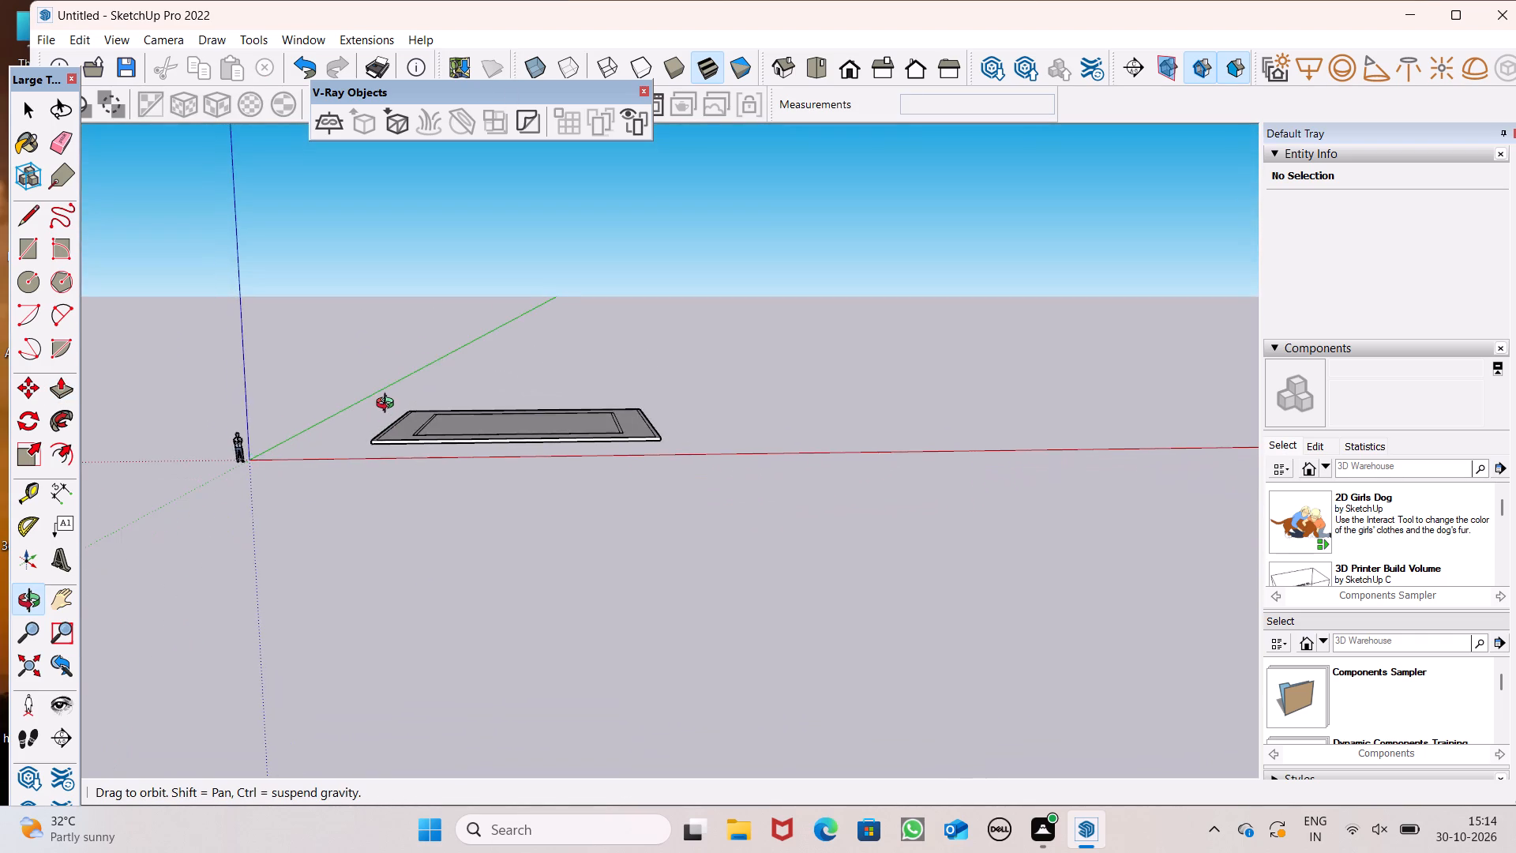
{"action": "middle_click_drag", "start_coordinate": [388, 405], "coordinate": [371, 734]}
{"action": "left_click", "coordinate": [825, 70]}
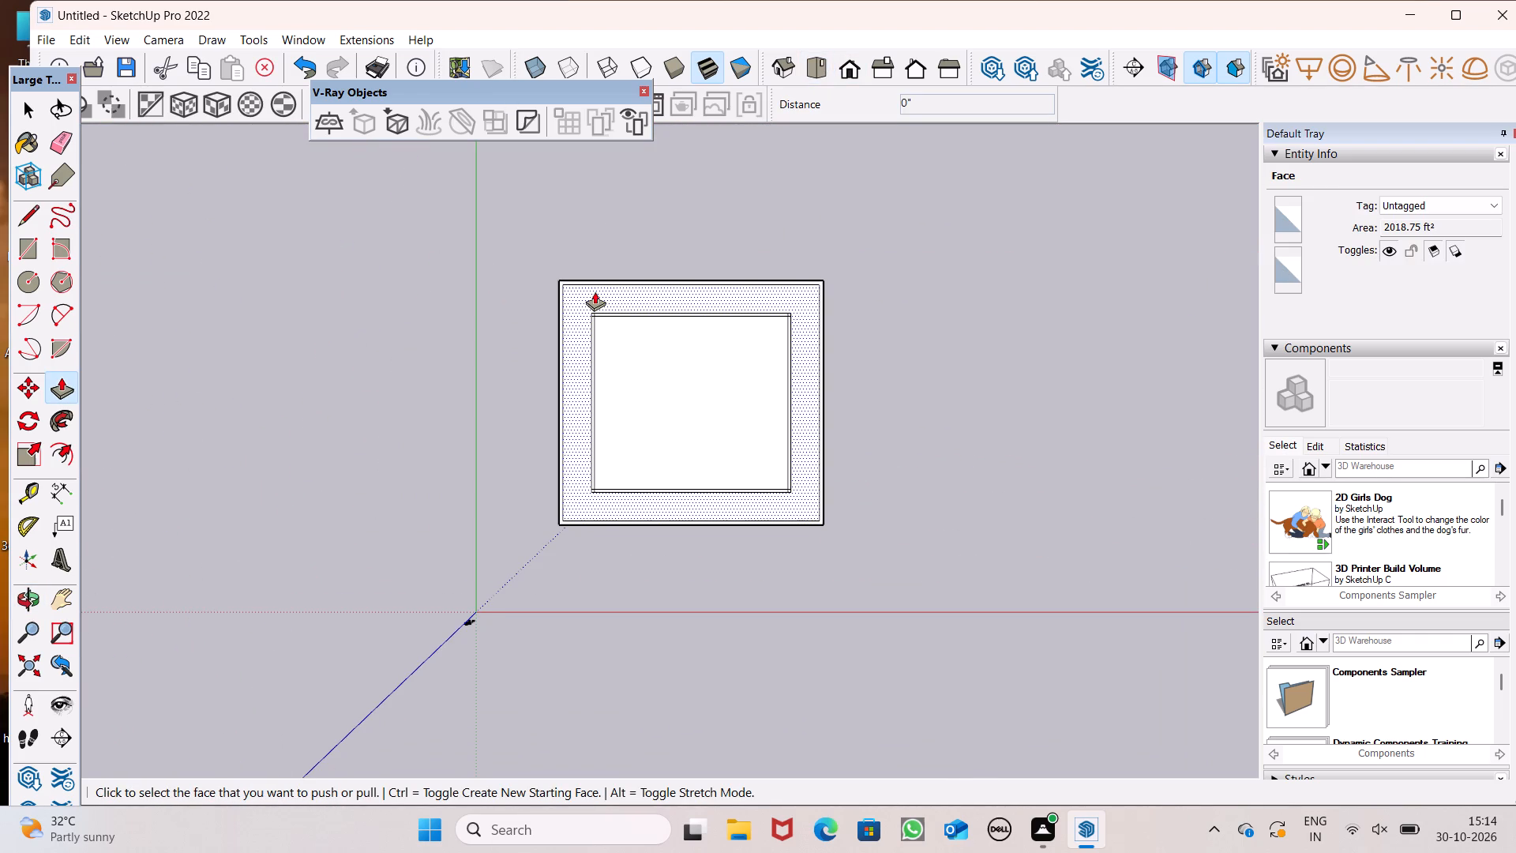
{"action": "scroll", "coordinate": [619, 323], "scroll_direction": "up", "scroll_amount": 7}
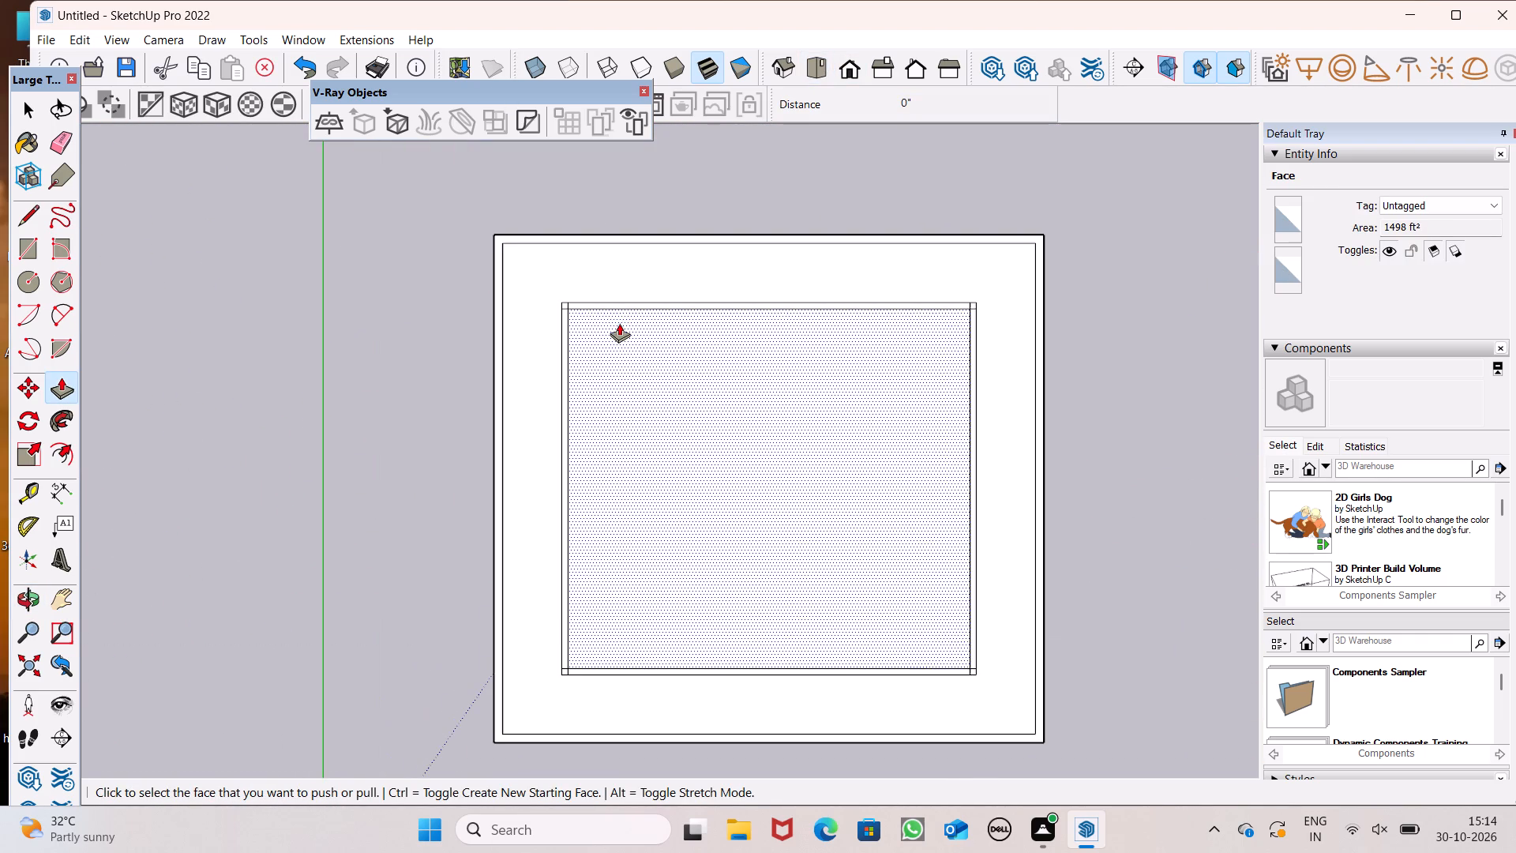
{"action": "scroll", "coordinate": [596, 286], "scroll_direction": "up", "scroll_amount": 7}
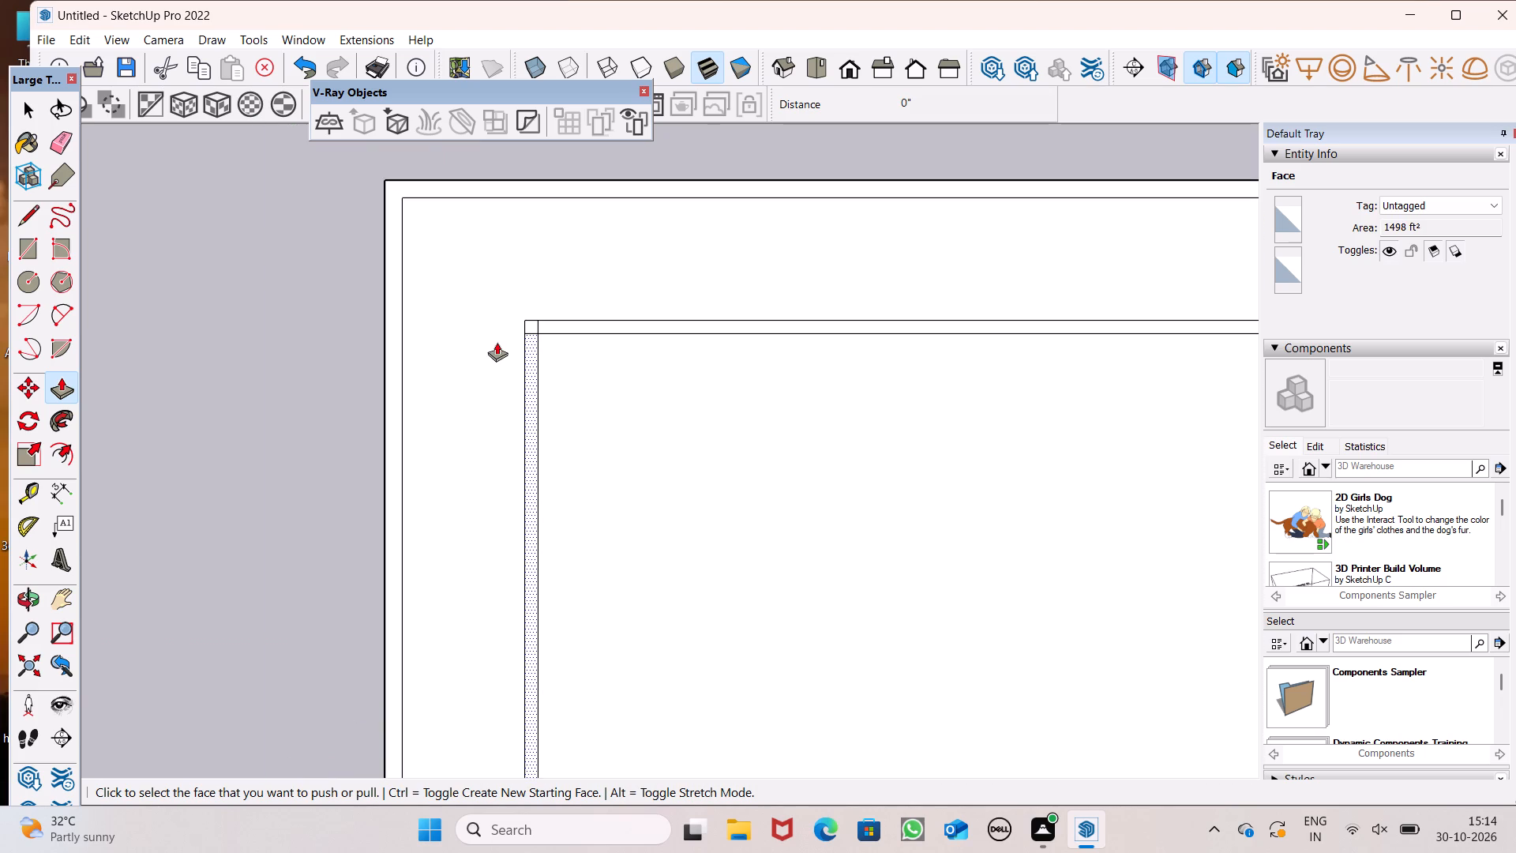
{"action": "scroll", "coordinate": [510, 311], "scroll_direction": "down", "scroll_amount": 7}
{"action": "scroll", "coordinate": [548, 409], "scroll_direction": "down", "scroll_amount": 2}
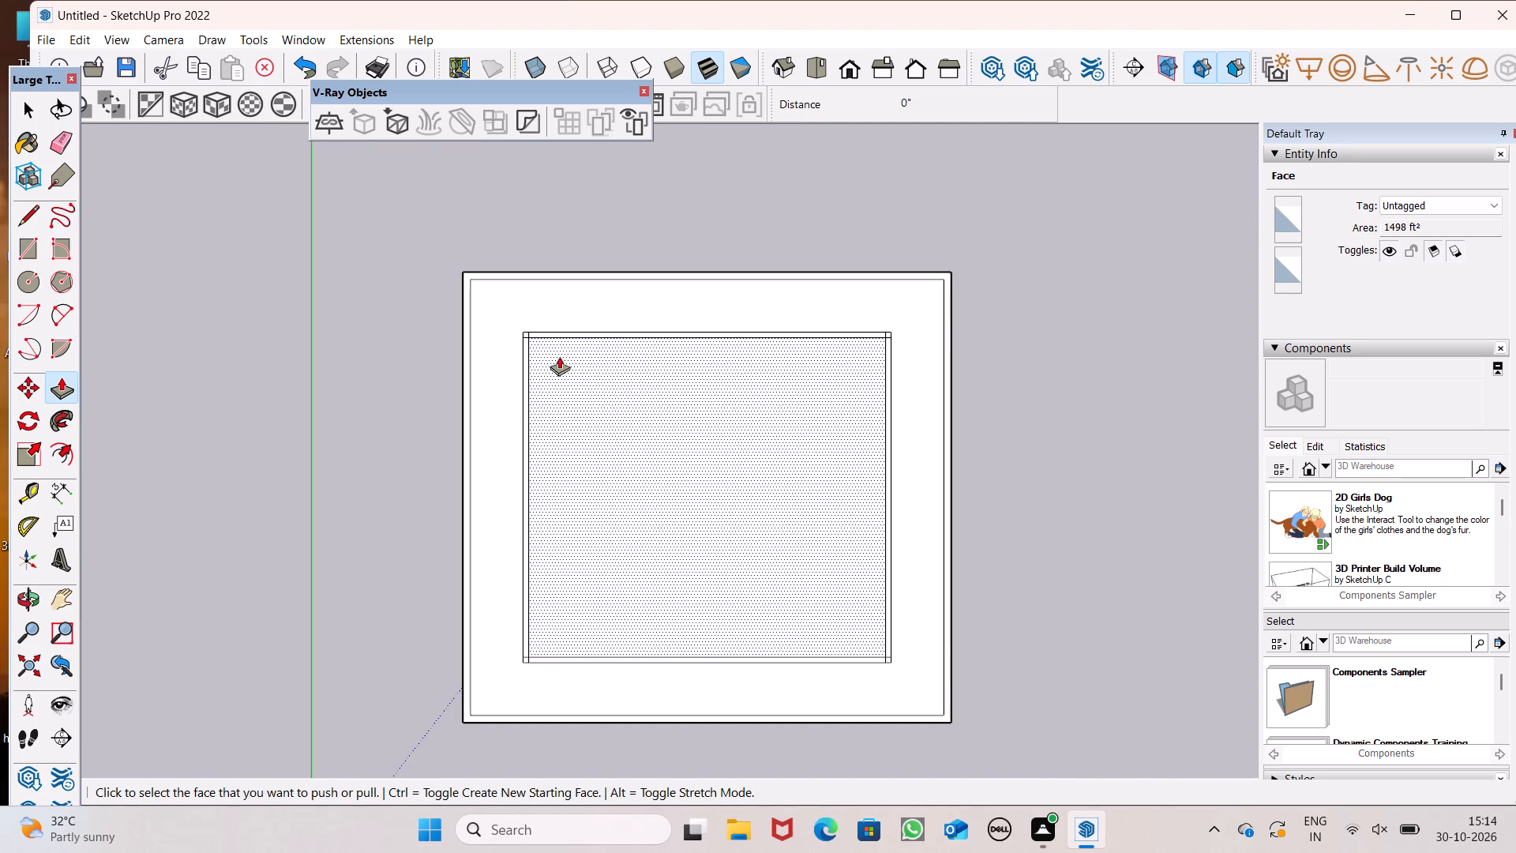
{"action": "scroll", "coordinate": [559, 356], "scroll_direction": "up", "scroll_amount": 3}
{"action": "scroll", "coordinate": [506, 315], "scroll_direction": "up", "scroll_amount": 5}
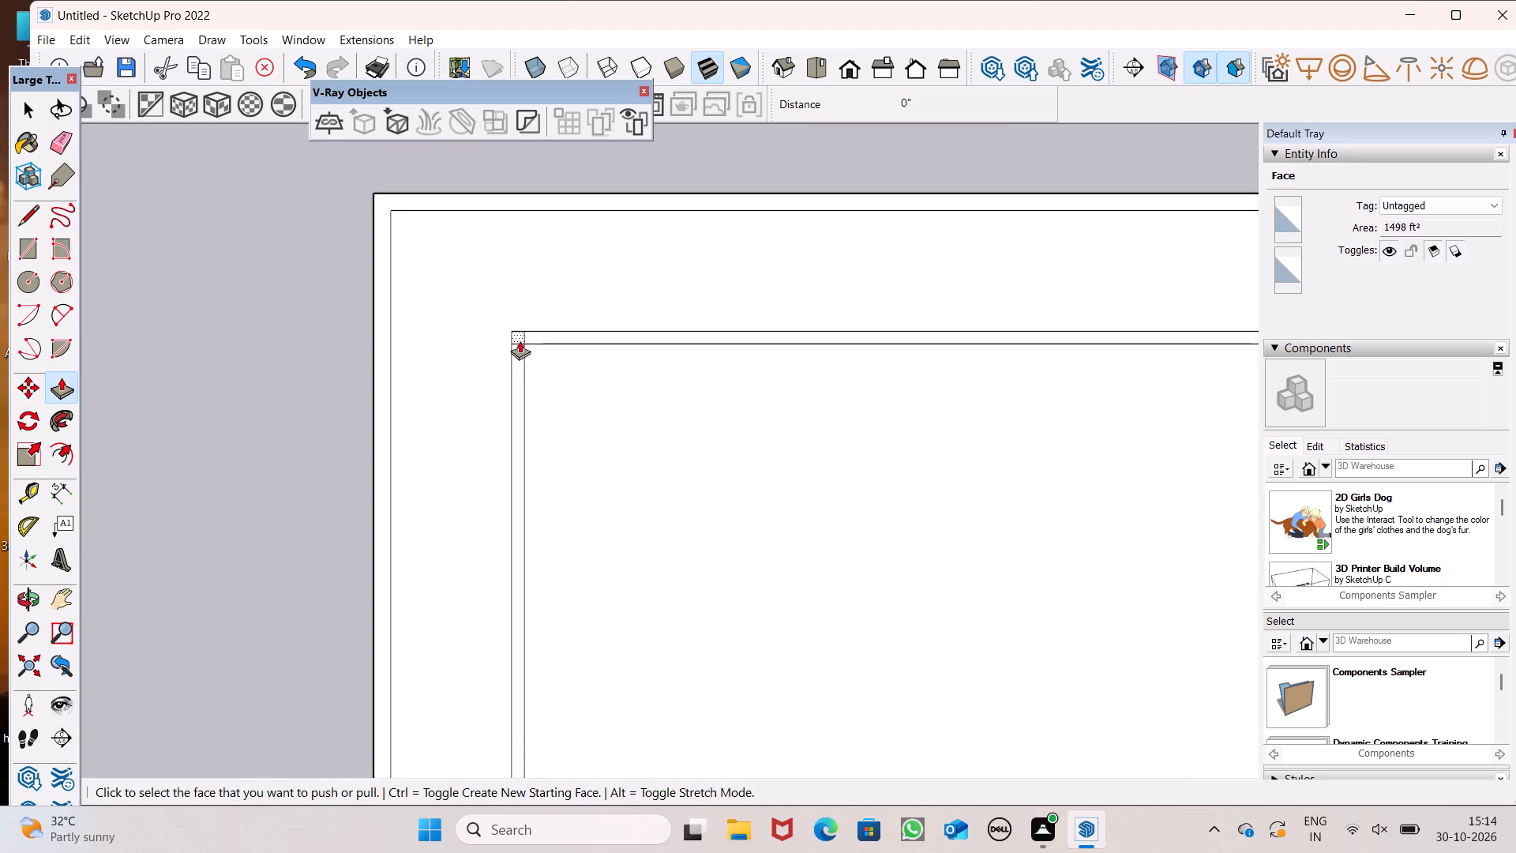
{"action": "left_click", "coordinate": [520, 340]}
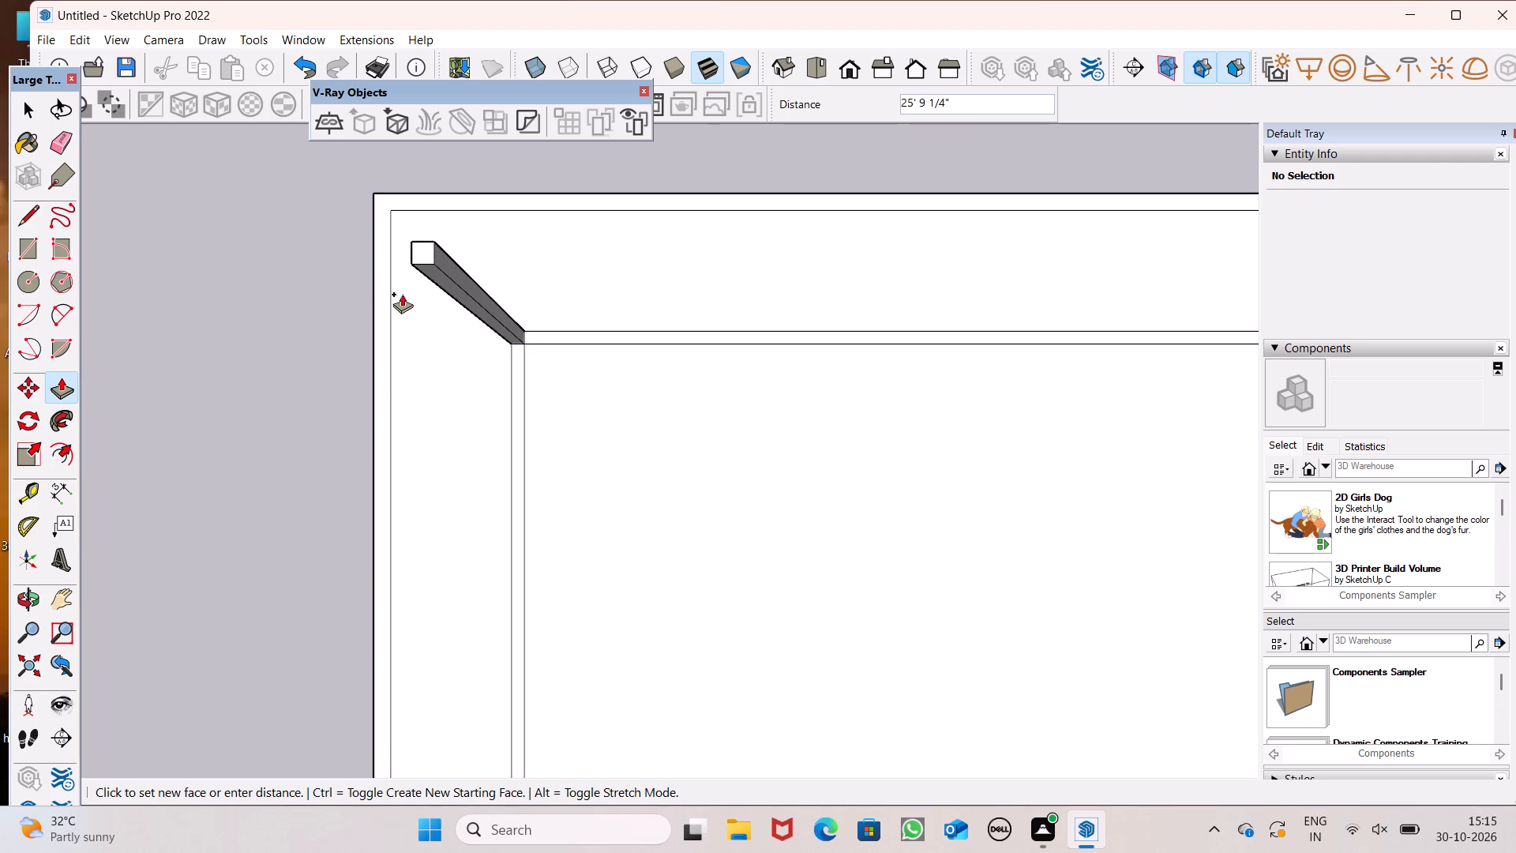
{"action": "type", "text": "10'"}
{"action": "key", "text": "Return"}
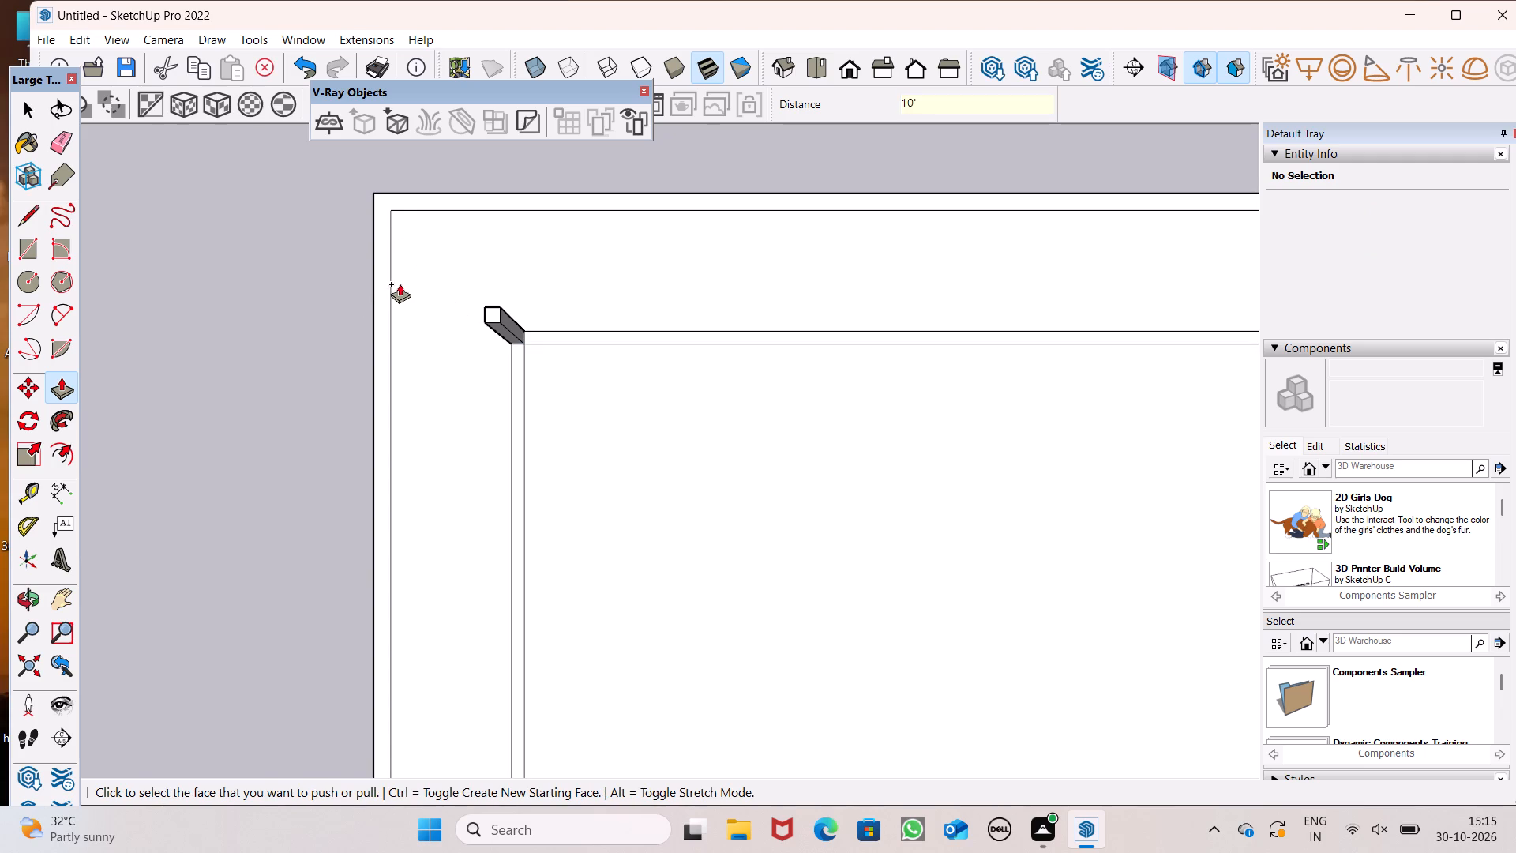
Push/Pull the 9" square at the wall corner farthest from both the red and green axes up 10'.
{"action": "scroll", "coordinate": [388, 250], "scroll_direction": "down", "scroll_amount": 11}
{"action": "scroll", "coordinate": [653, 234], "scroll_direction": "up", "scroll_amount": 5}
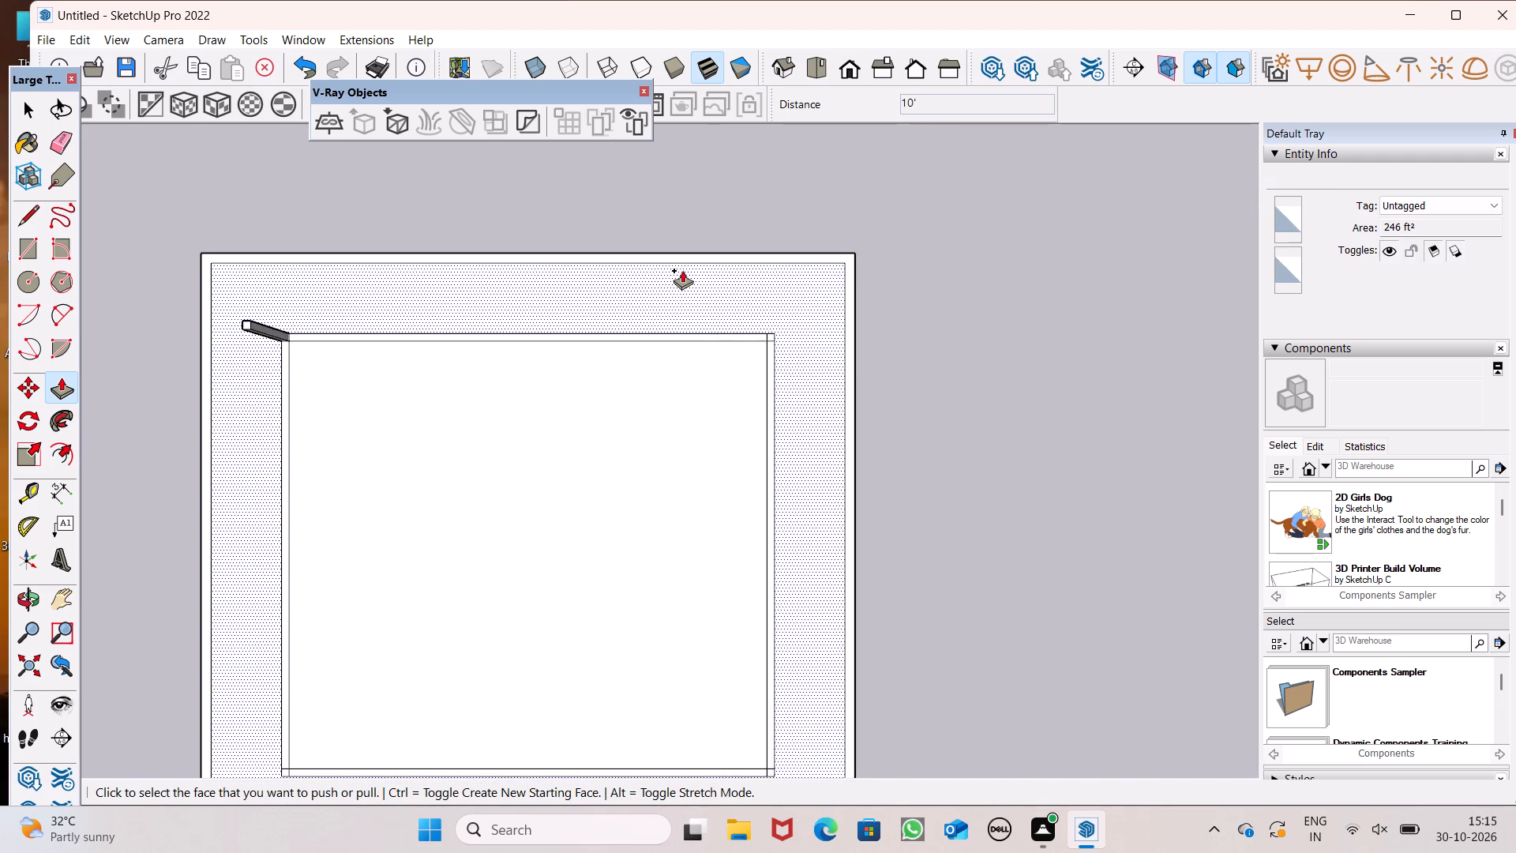
{"action": "scroll", "coordinate": [682, 270], "scroll_direction": "up", "scroll_amount": 7}
{"action": "left_click_drag", "start_coordinate": [859, 411], "coordinate": [692, 435]}
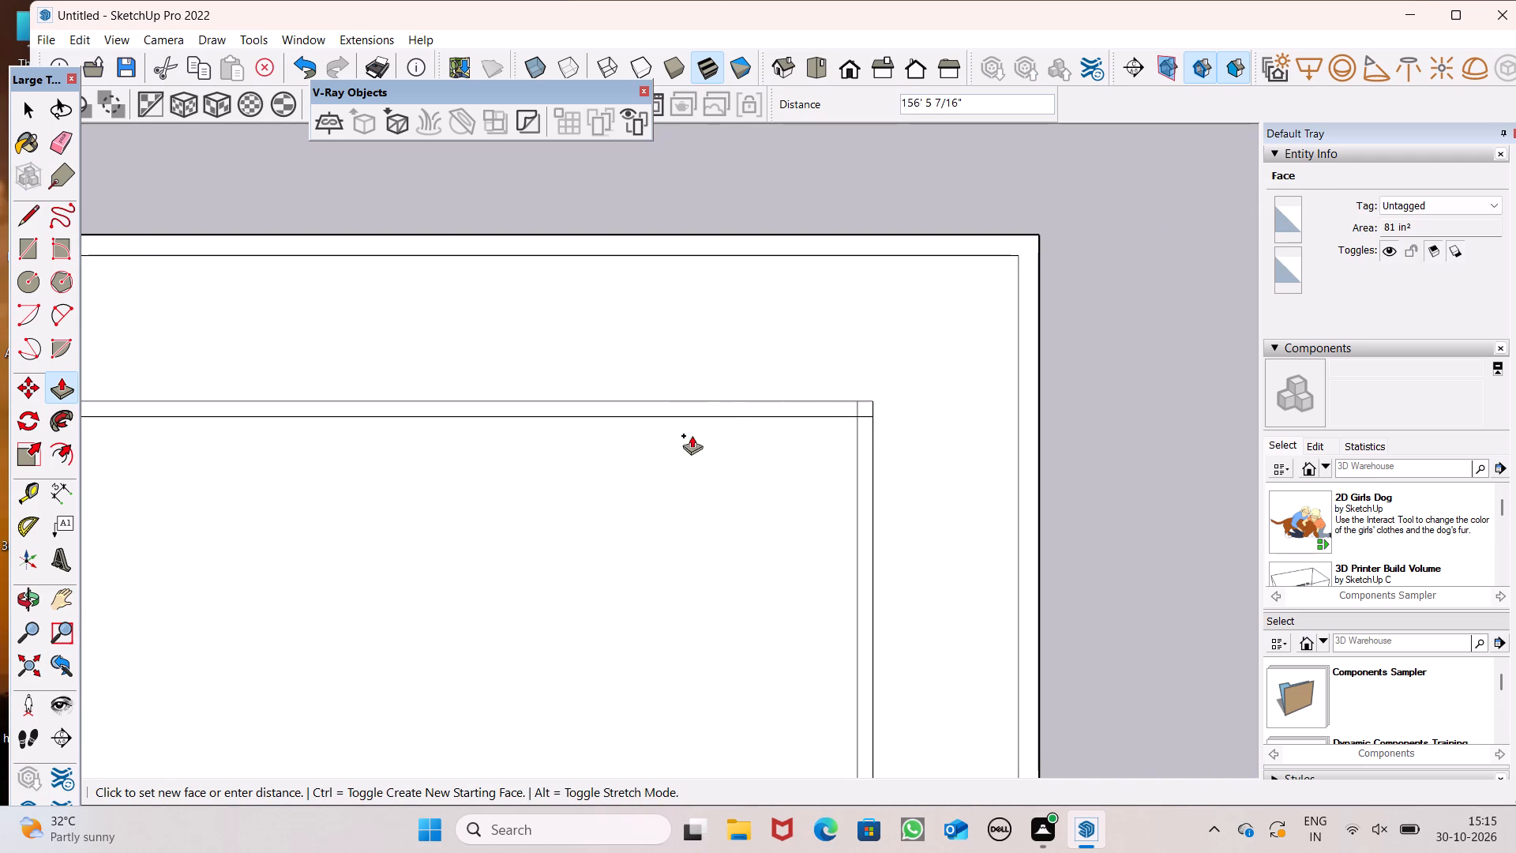
{"action": "left_click_drag", "start_coordinate": [692, 435], "coordinate": [998, 318]}
{"action": "type", "text": "10'"}
{"action": "key", "text": "Return"}
Push/Pull the 9" square at the wall corner nearest the origin up 10'.
{"action": "scroll", "coordinate": [816, 289], "scroll_direction": "down", "scroll_amount": 7}
{"action": "scroll", "coordinate": [929, 328], "scroll_direction": "down", "scroll_amount": 6}
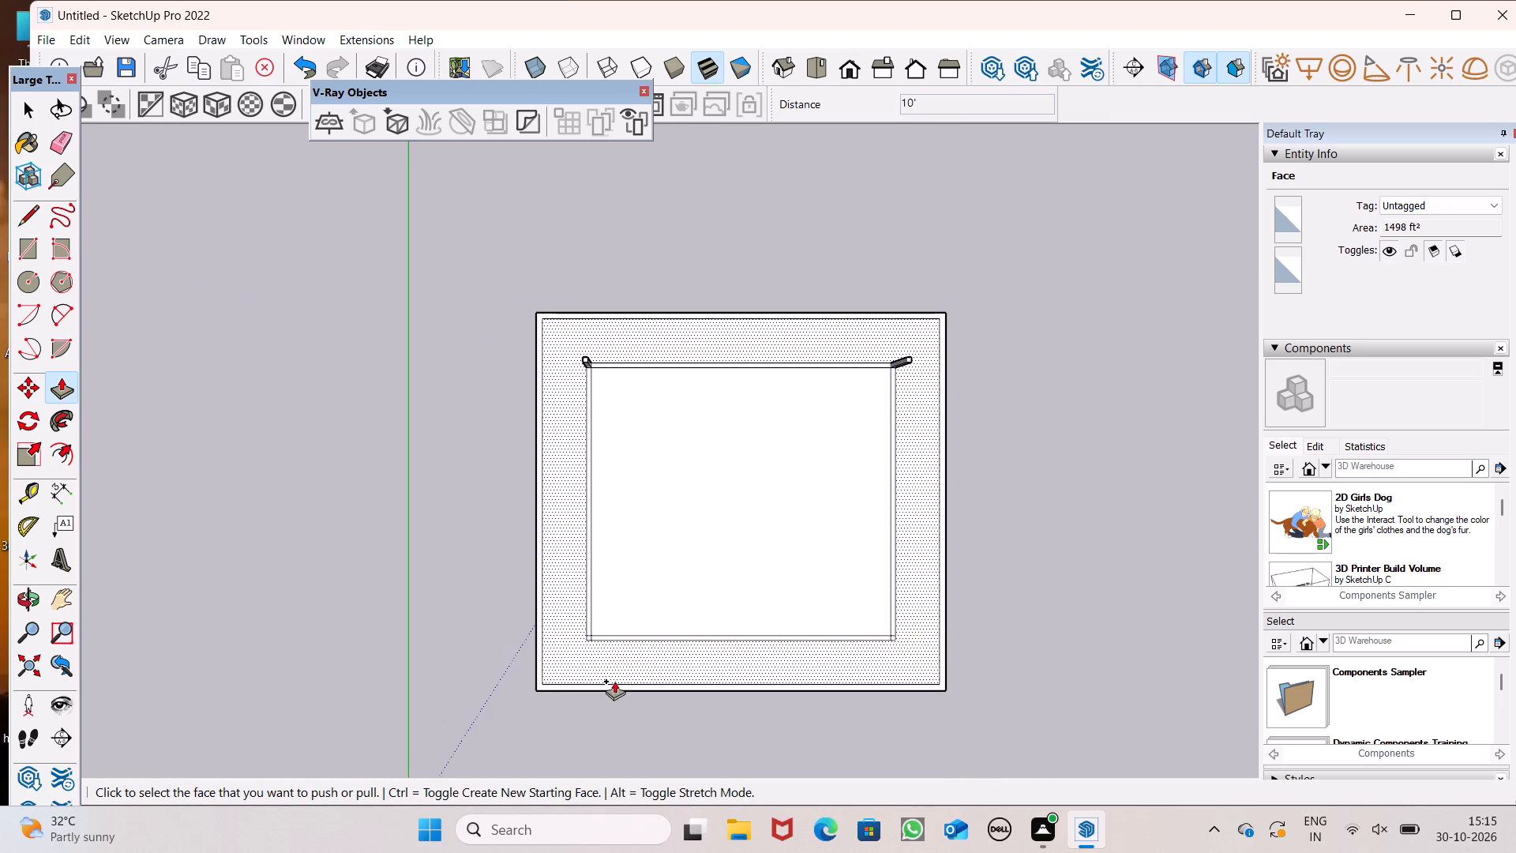
{"action": "scroll", "coordinate": [614, 681], "scroll_direction": "up", "scroll_amount": 2}
{"action": "scroll", "coordinate": [614, 681], "scroll_direction": "down", "scroll_amount": 1}
{"action": "scroll", "coordinate": [614, 681], "scroll_direction": "up", "scroll_amount": 4}
{"action": "left_click_drag", "start_coordinate": [573, 611], "coordinate": [479, 616]}
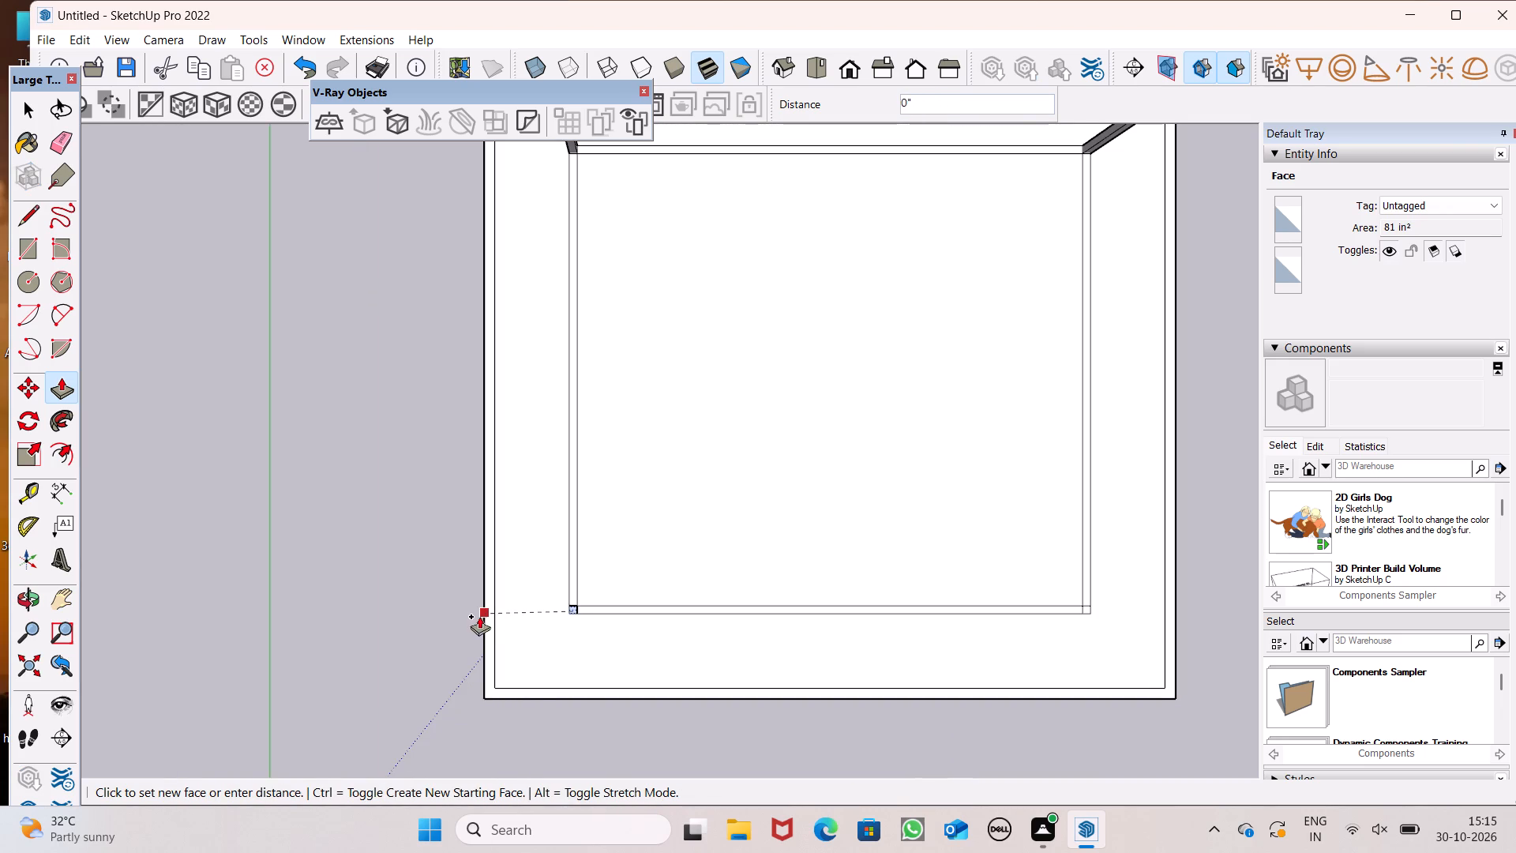
{"action": "left_click_drag", "start_coordinate": [479, 616], "coordinate": [464, 648]}
{"action": "key", "text": "1"}
{"action": "type", "text": "0'"}
{"action": "left_click_drag", "start_coordinate": [464, 648], "coordinate": [464, 647]}
{"action": "key", "text": "Return"}
Push/Pull the 9" square at the wall corner near the red axis and farthest from the green axis up 10'.
{"action": "scroll", "coordinate": [467, 552], "scroll_direction": "down", "scroll_amount": 5}
{"action": "scroll", "coordinate": [871, 630], "scroll_direction": "up", "scroll_amount": 6}
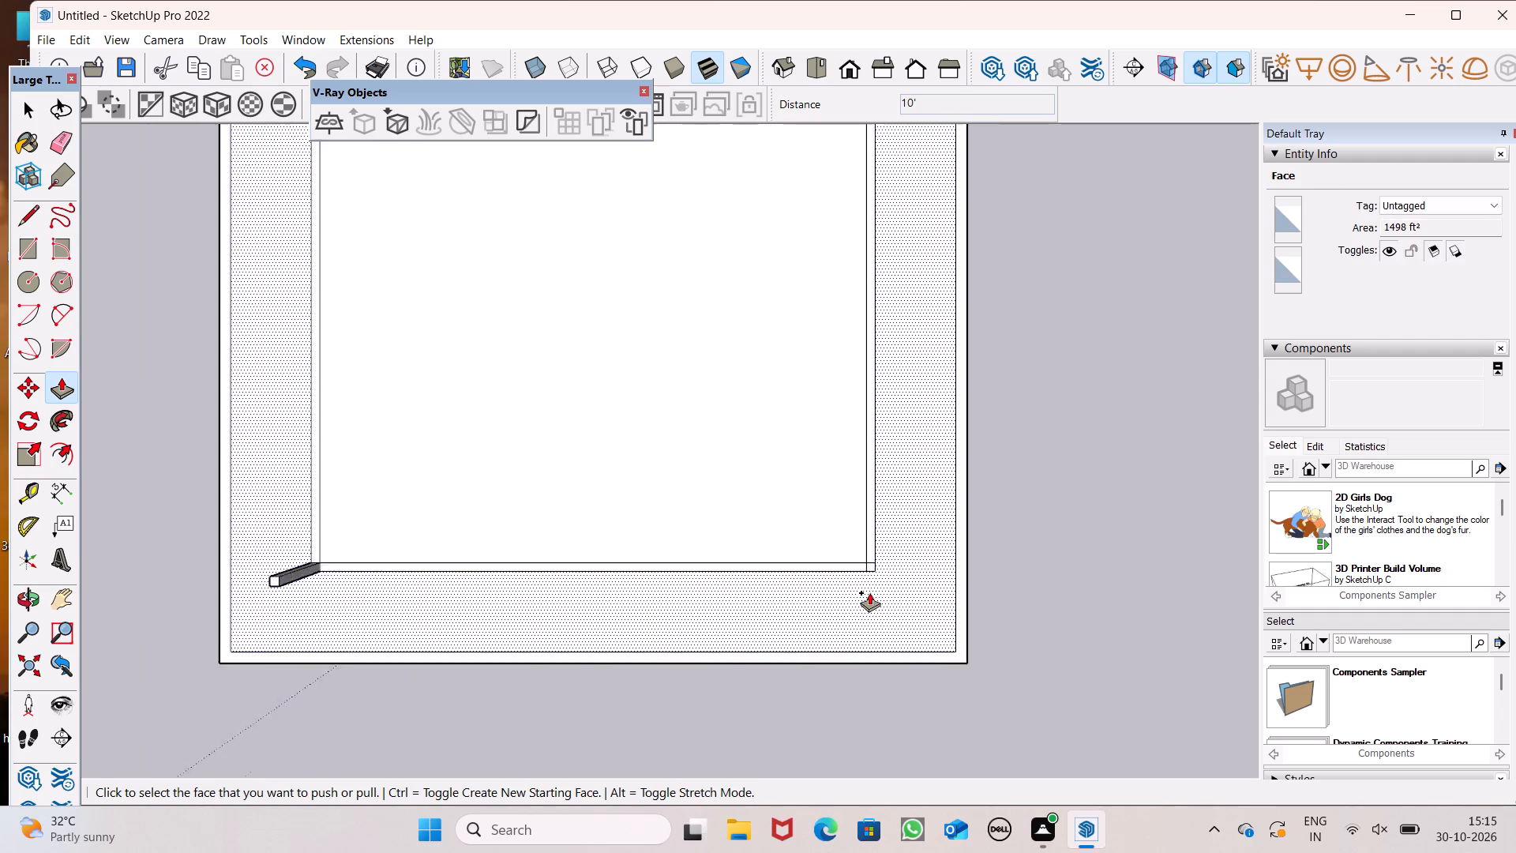
{"action": "scroll", "coordinate": [869, 592], "scroll_direction": "up", "scroll_amount": 2}
{"action": "scroll", "coordinate": [869, 592], "scroll_direction": "down", "scroll_amount": 1}
{"action": "scroll", "coordinate": [869, 592], "scroll_direction": "up", "scroll_amount": 2}
{"action": "left_click_drag", "start_coordinate": [870, 557], "coordinate": [1008, 620]}
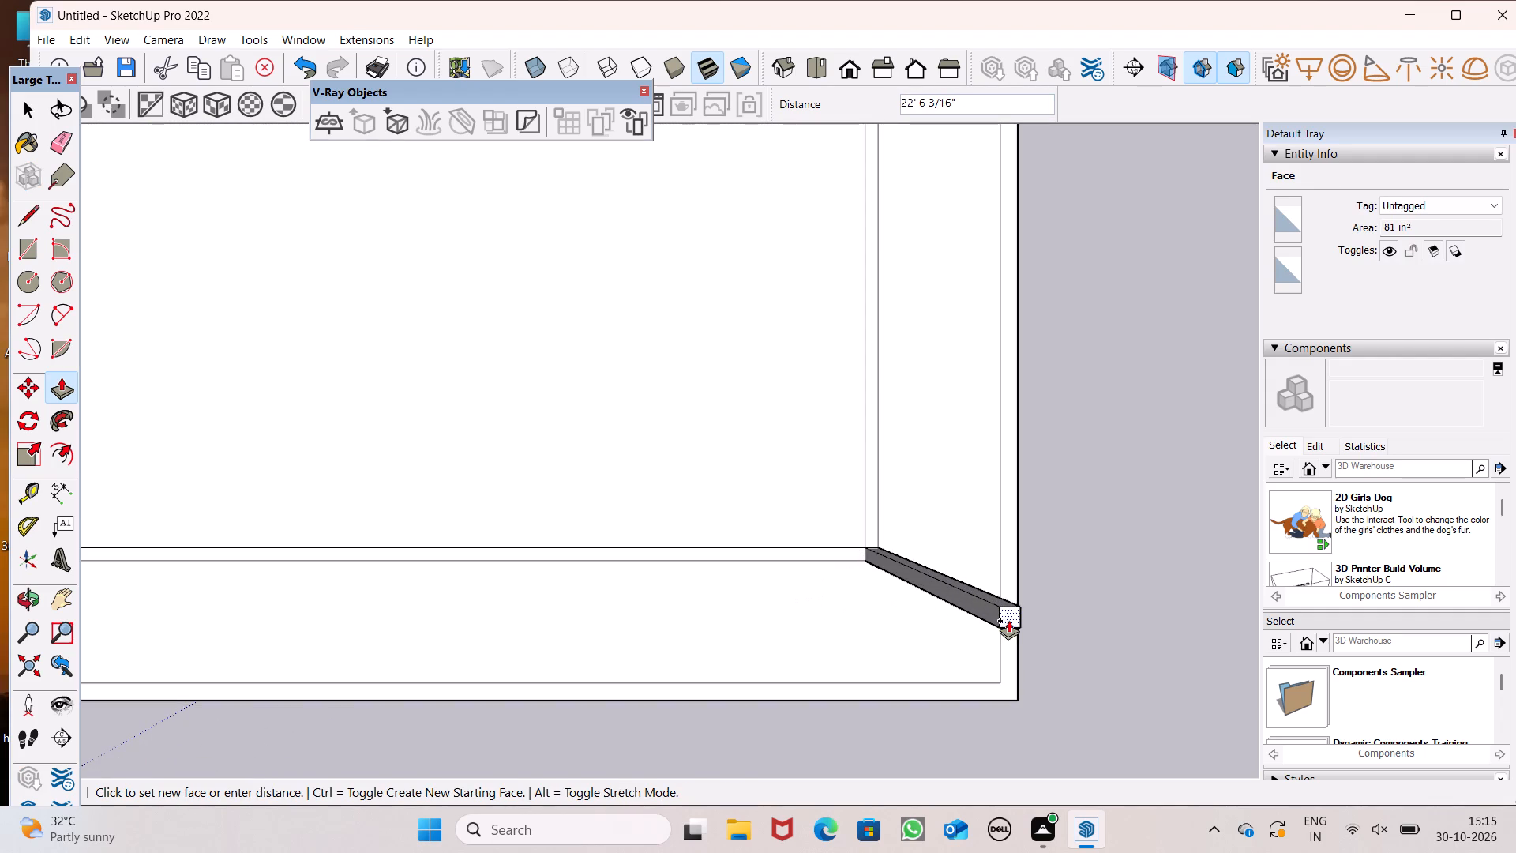
{"action": "left_click_drag", "start_coordinate": [1008, 620], "coordinate": [1009, 621]}
{"action": "type", "text": "10'"}
{"action": "key", "text": "Return"}
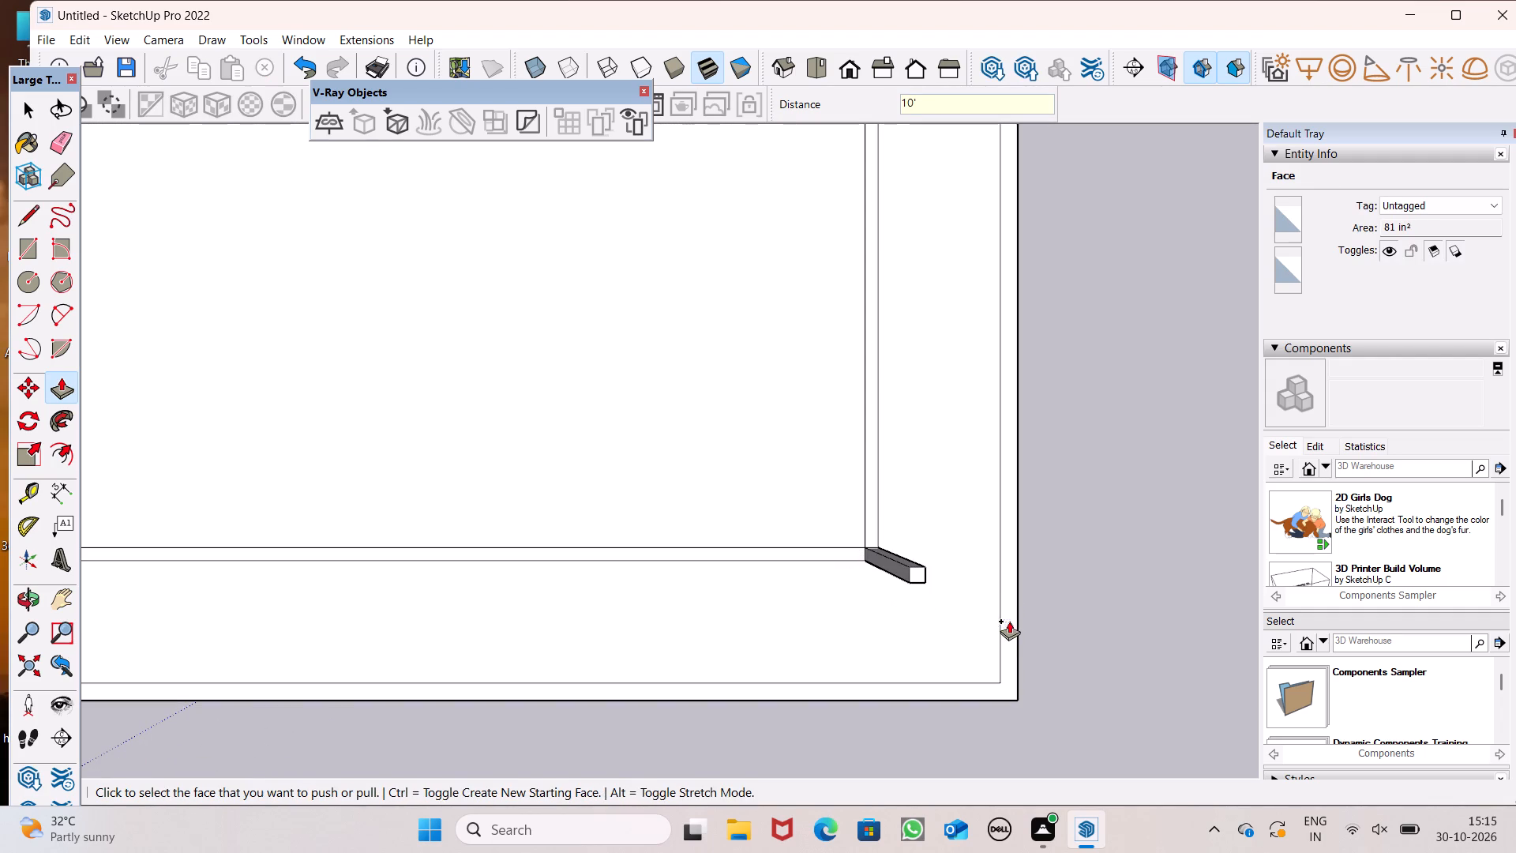
{"action": "scroll", "coordinate": [935, 566], "scroll_direction": "down", "scroll_amount": 4}
{"action": "middle_click_drag", "start_coordinate": [934, 599], "coordinate": [914, 264]}
{"action": "scroll", "coordinate": [914, 264], "scroll_direction": "up", "scroll_amount": 1}
{"action": "middle_click_drag", "start_coordinate": [910, 543], "coordinate": [881, 426]}
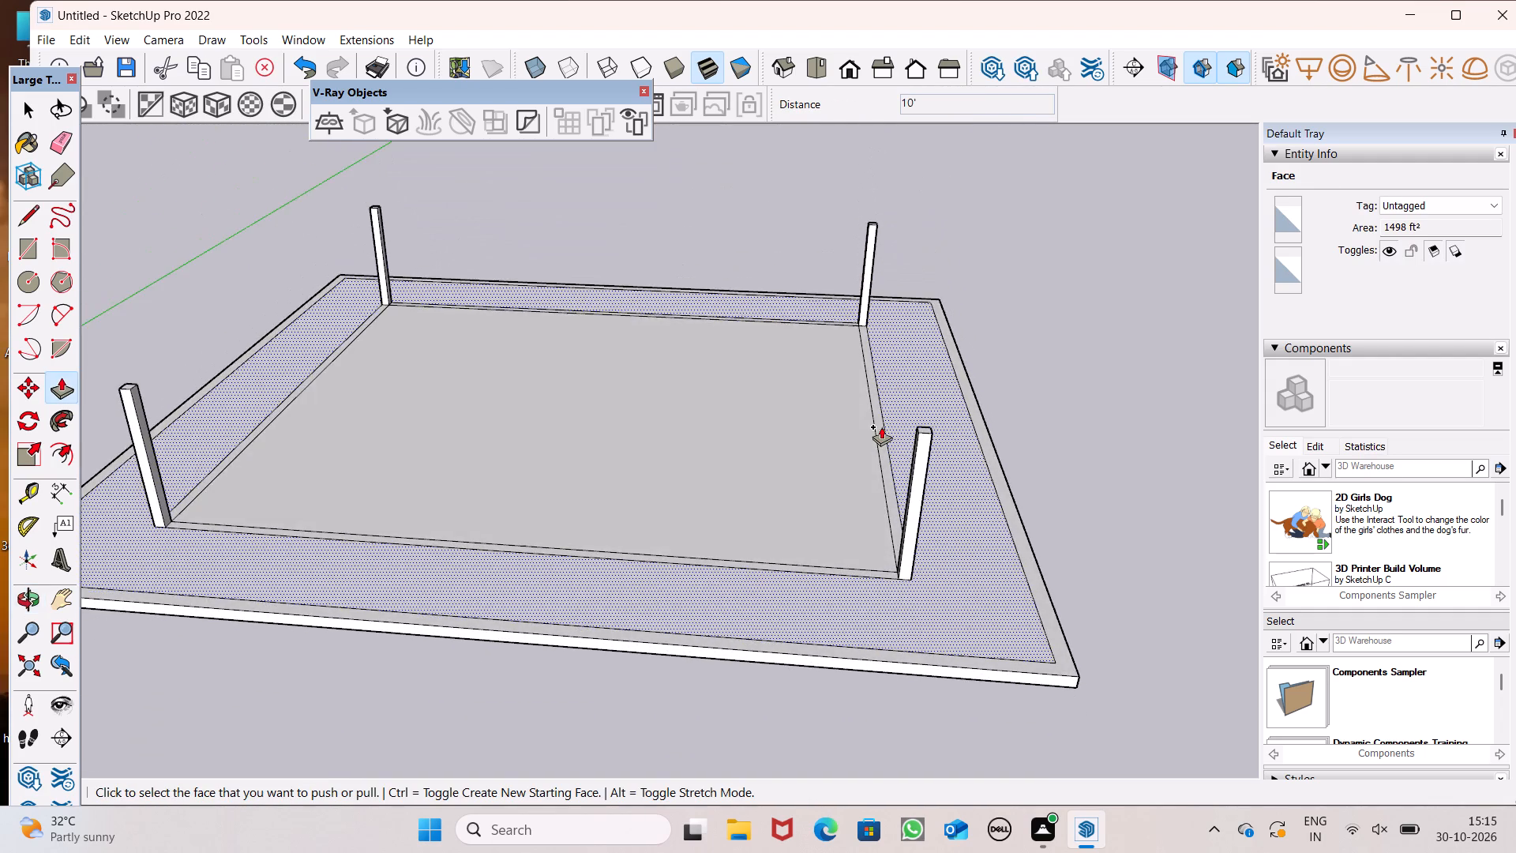
{"action": "scroll", "coordinate": [881, 426], "scroll_direction": "down", "scroll_amount": 5}
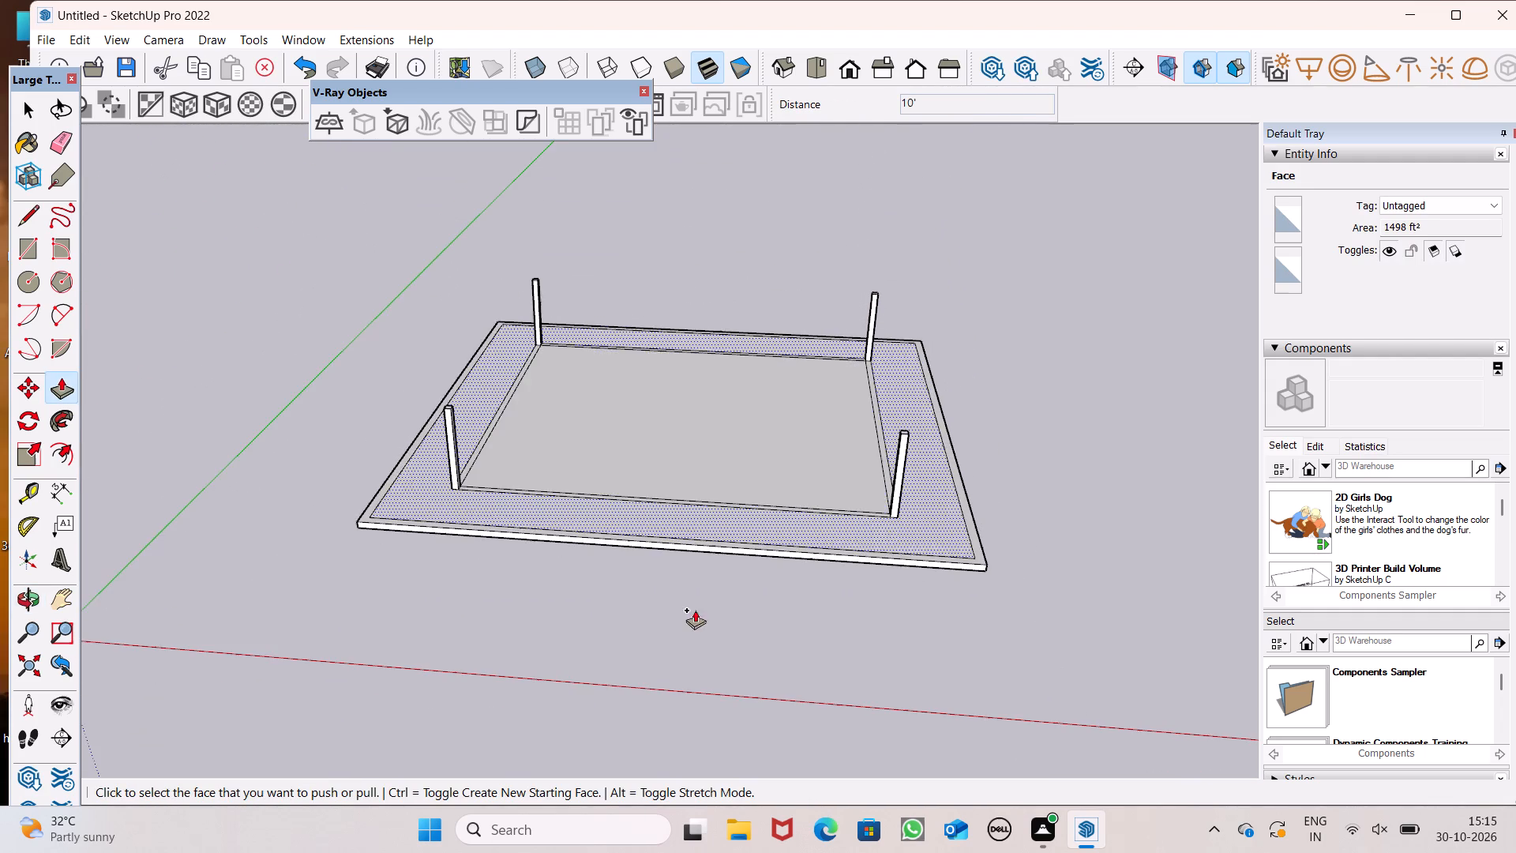
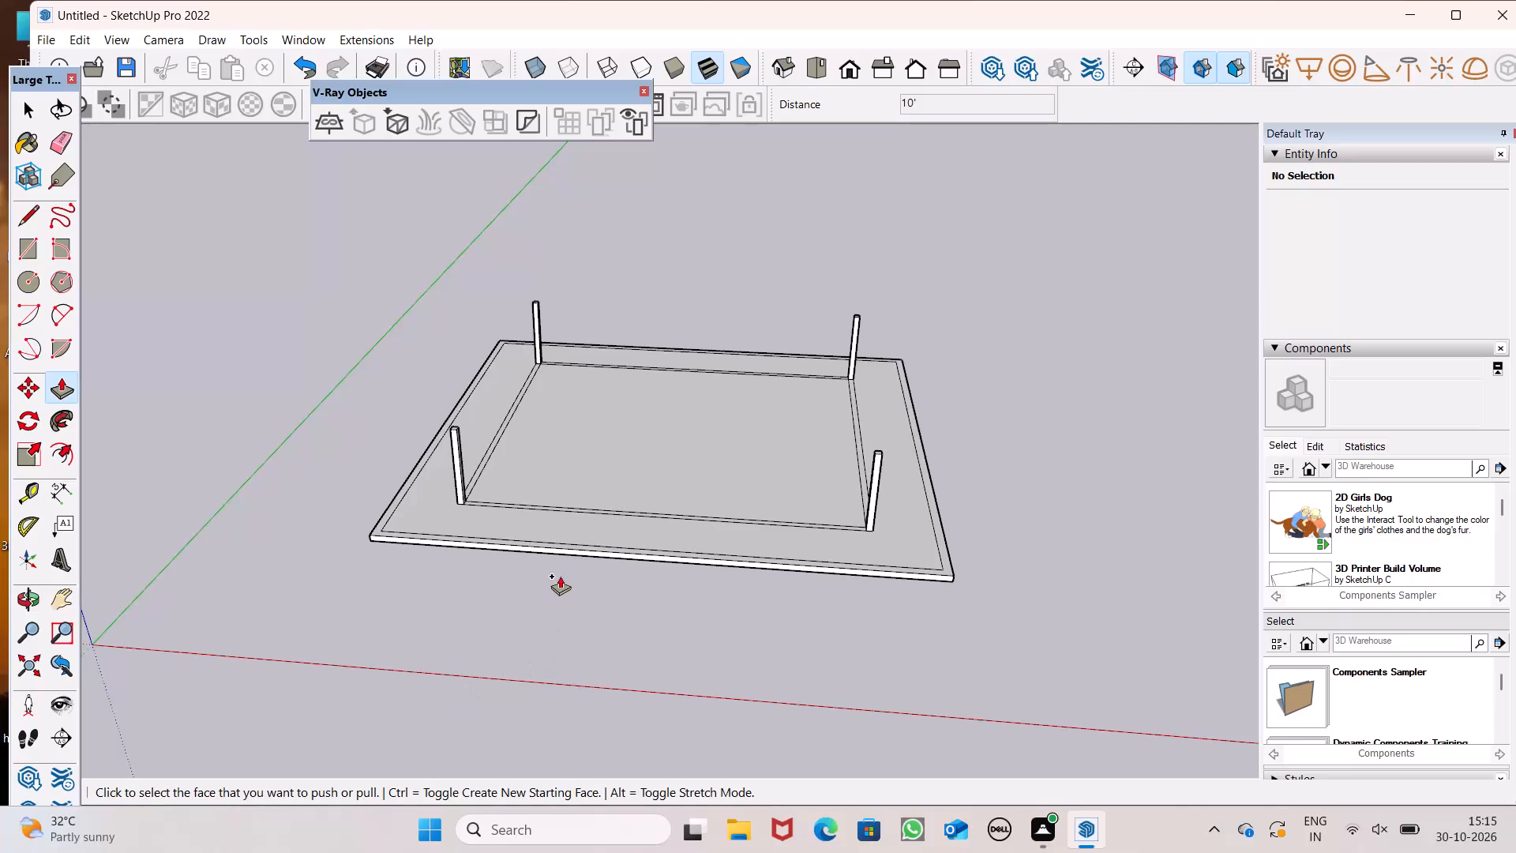
Draw a 9" square within the wall strip farthest from the red axis, toward its corner near the green axis.
{"action": "scroll", "coordinate": [550, 407], "scroll_direction": "down", "scroll_amount": 3}
{"action": "middle_click_drag", "start_coordinate": [547, 444], "coordinate": [533, 699]}
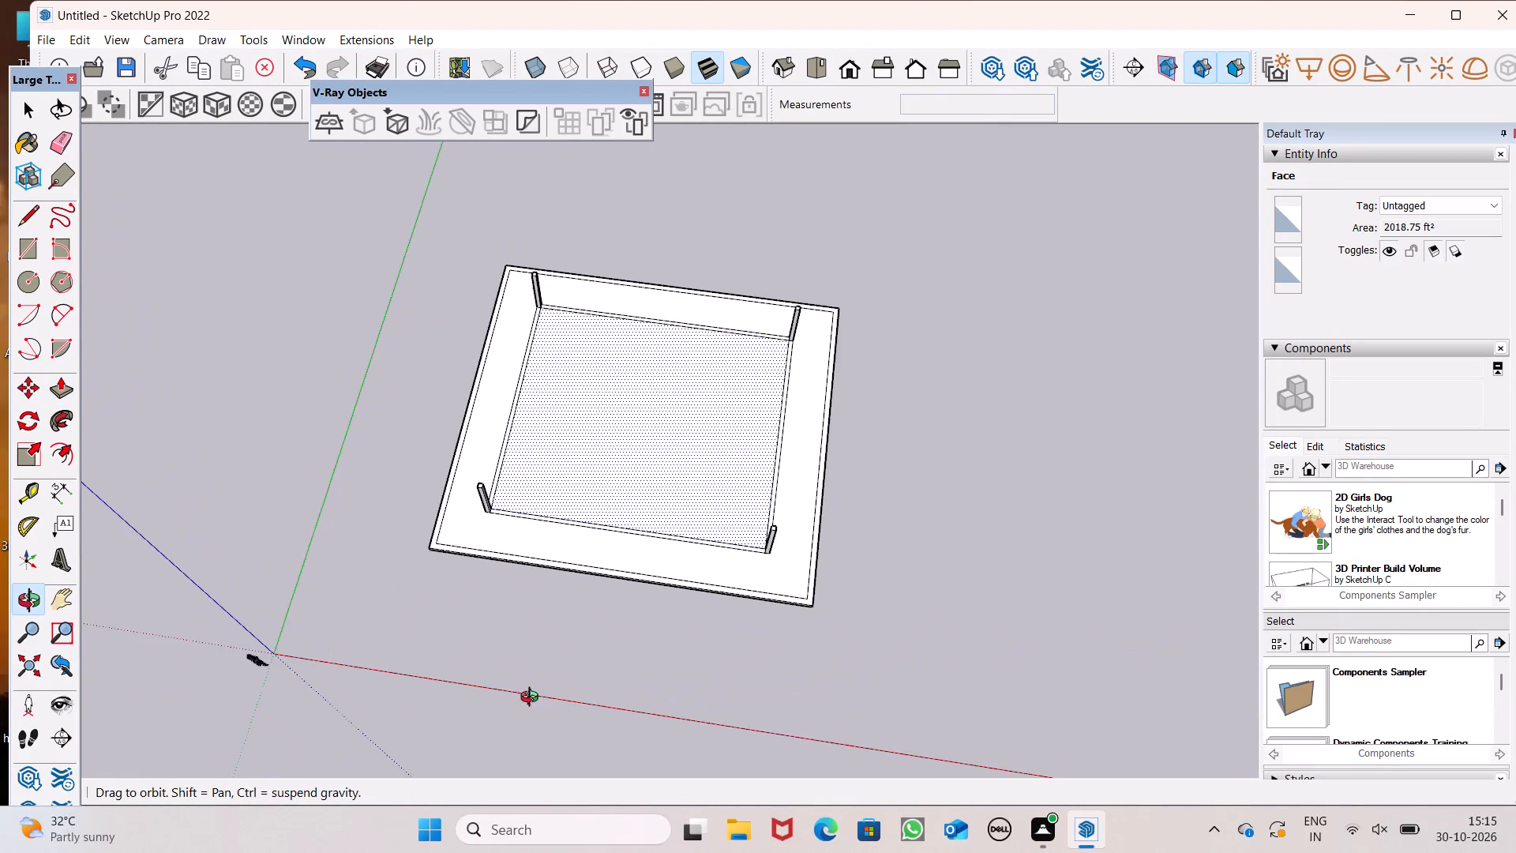
{"action": "middle_click_drag", "start_coordinate": [533, 699], "coordinate": [557, 719]}
{"action": "key", "text": "space"}
{"action": "scroll", "coordinate": [510, 363], "scroll_direction": "up", "scroll_amount": 1}
{"action": "scroll", "coordinate": [510, 363], "scroll_direction": "down", "scroll_amount": 1}
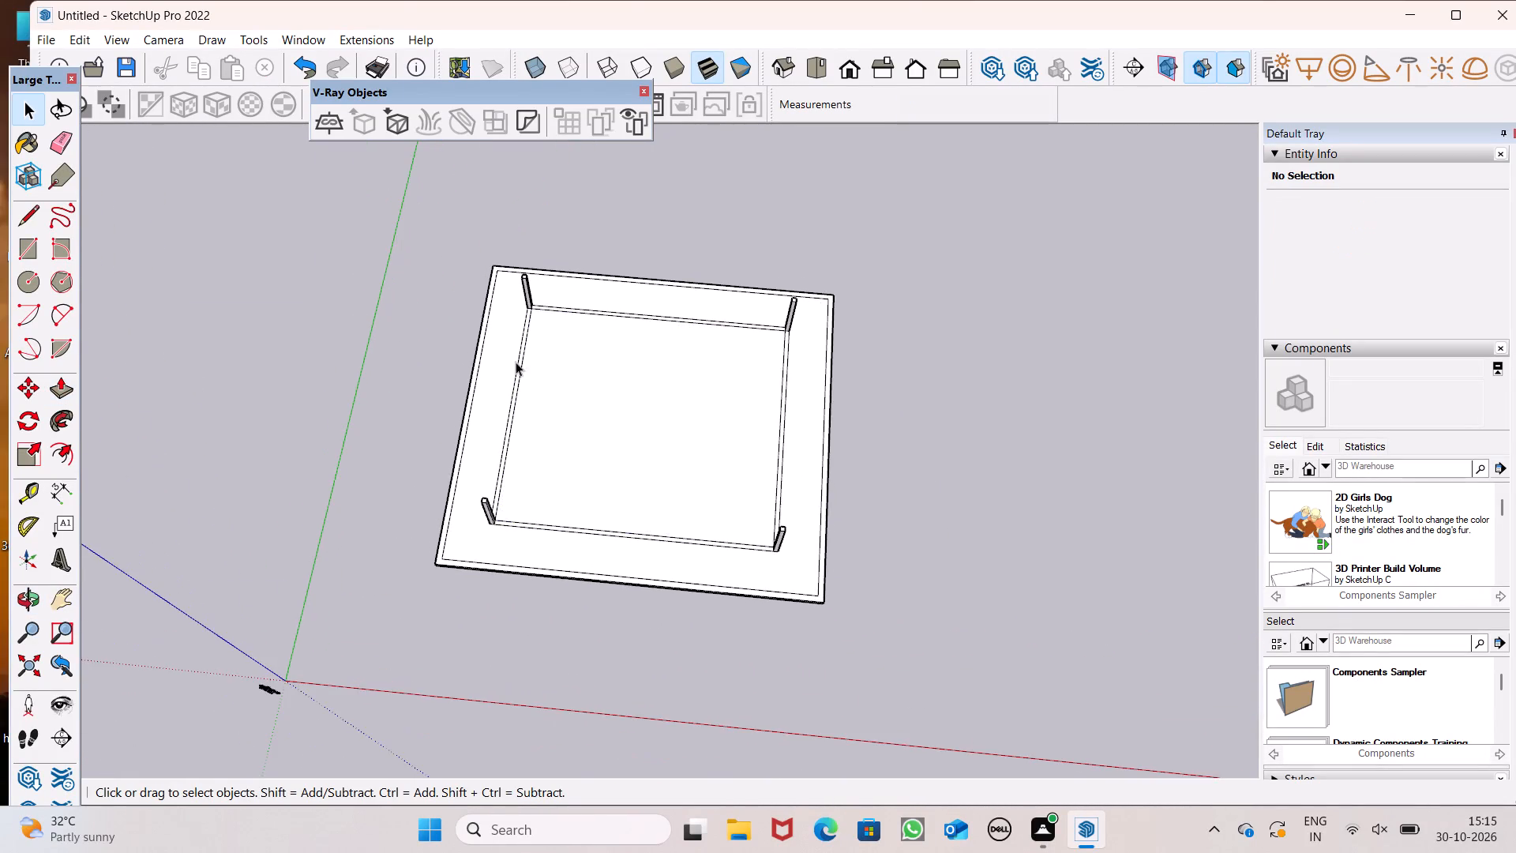
{"action": "scroll", "coordinate": [510, 340], "scroll_direction": "up", "scroll_amount": 5}
{"action": "left_click", "coordinate": [25, 242]}
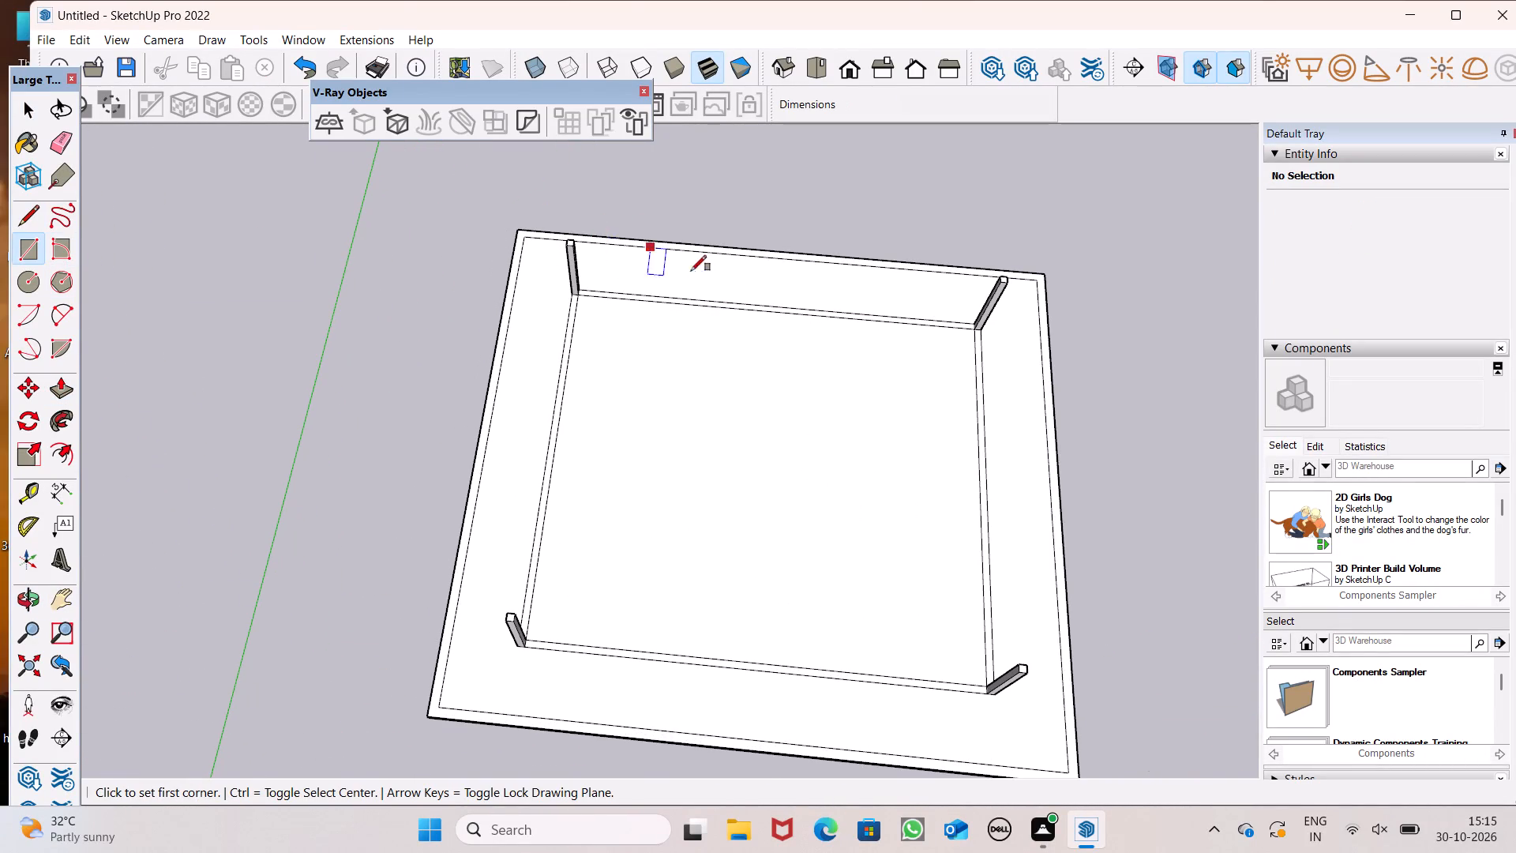
{"action": "scroll", "coordinate": [695, 273], "scroll_direction": "up", "scroll_amount": 6}
{"action": "scroll", "coordinate": [685, 296], "scroll_direction": "down", "scroll_amount": 1}
{"action": "scroll", "coordinate": [685, 296], "scroll_direction": "up", "scroll_amount": 6}
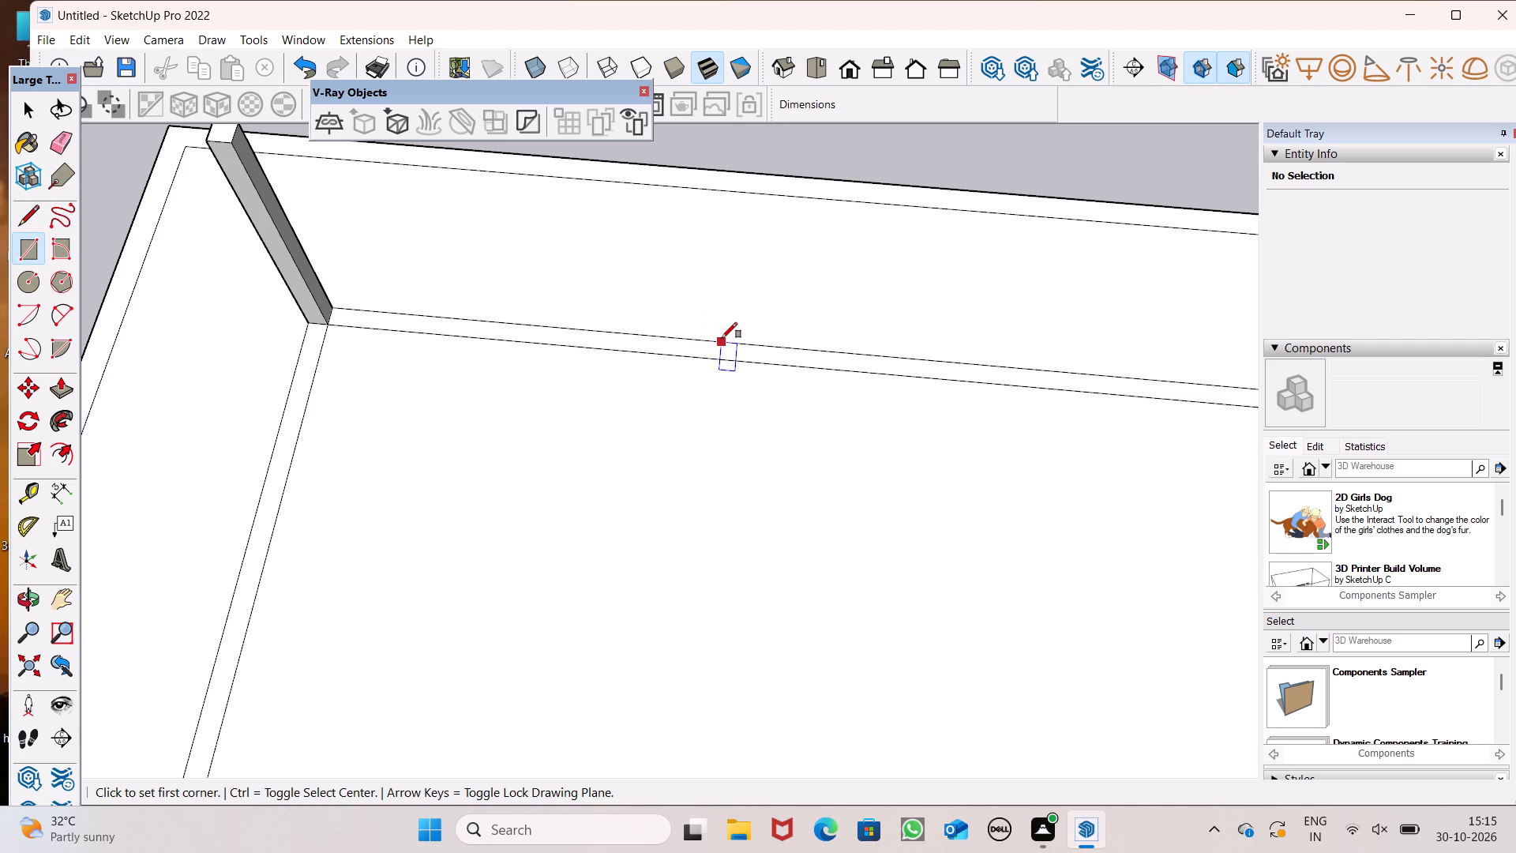
{"action": "left_click", "coordinate": [722, 338]}
{"action": "left_click", "coordinate": [740, 358]}
Select the 9" square with its edges and move it about 1' 6" along the wall strip, away from the green axis.
{"action": "scroll", "coordinate": [476, 323], "scroll_direction": "down", "scroll_amount": 7}
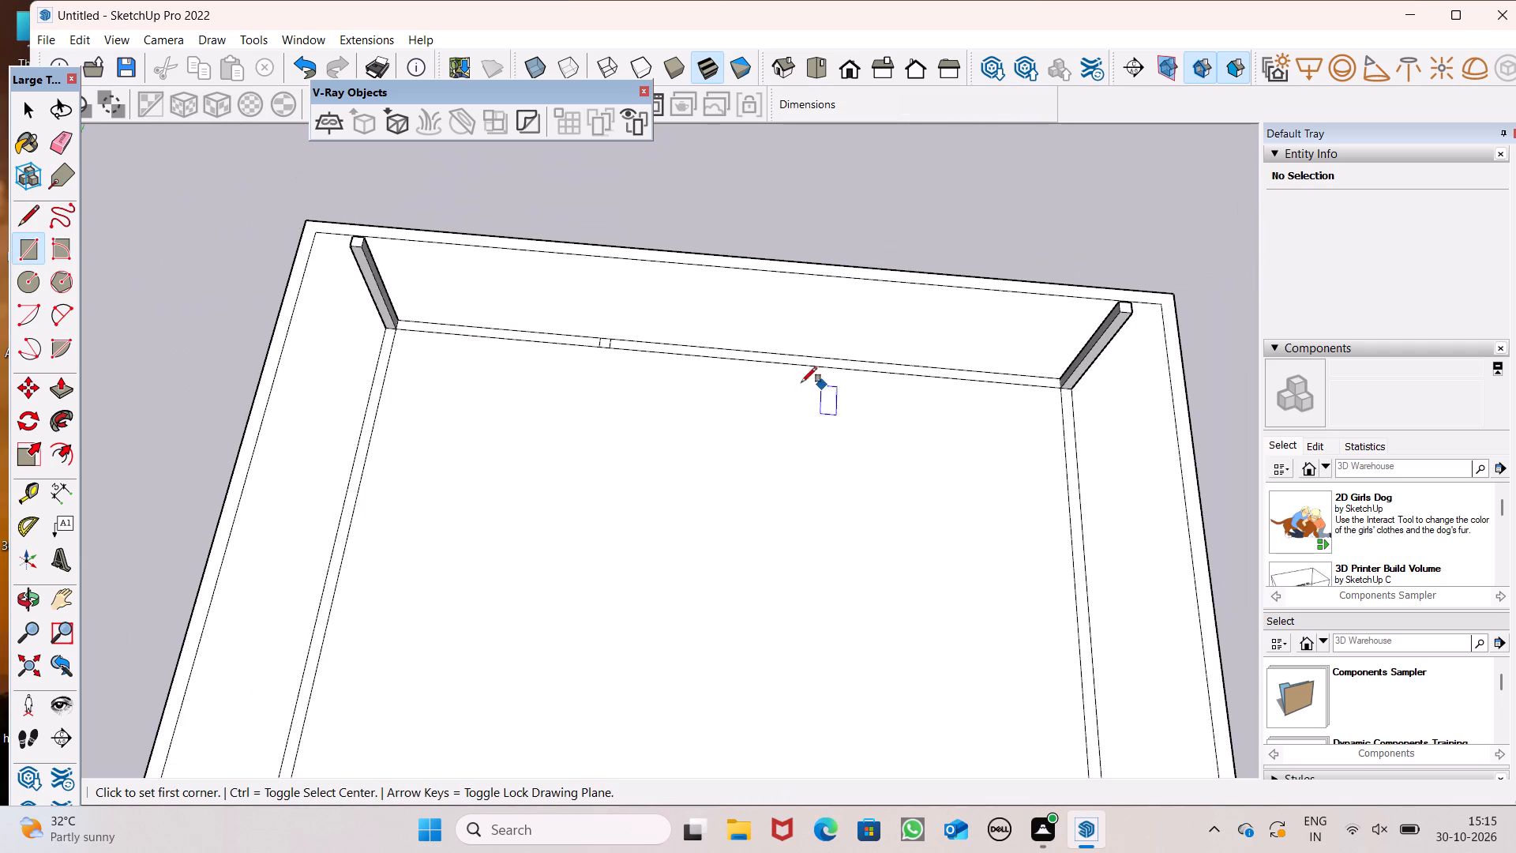
{"action": "scroll", "coordinate": [757, 374], "scroll_direction": "up", "scroll_amount": 4}
{"action": "key", "text": "space"}
{"action": "double_click", "coordinate": [531, 331]}
{"action": "scroll", "coordinate": [454, 360], "scroll_direction": "down", "scroll_amount": 6}
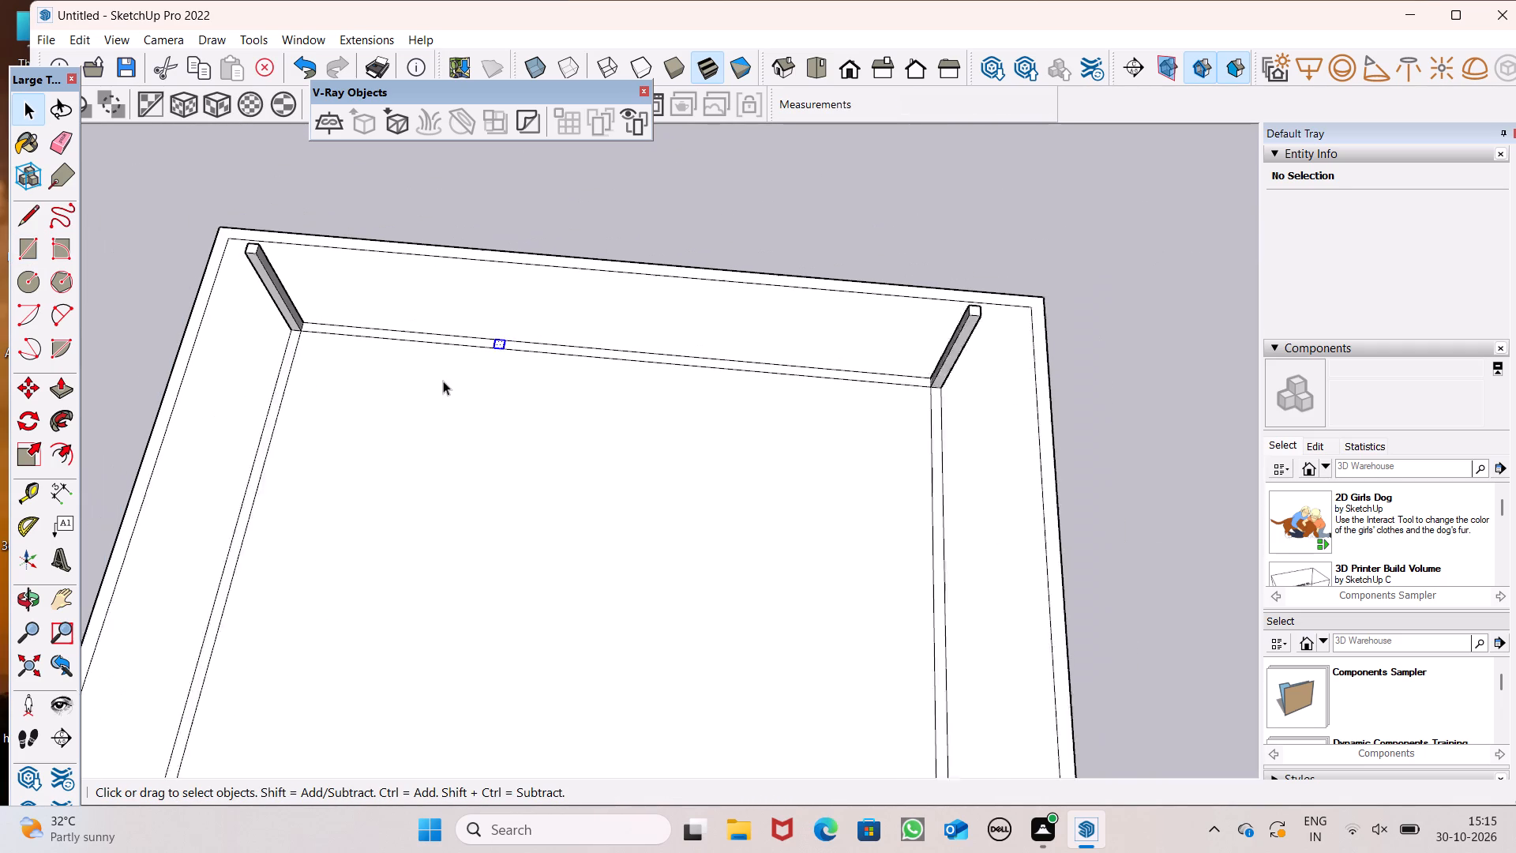
{"action": "key", "text": "m"}
{"action": "key", "text": "Return"}
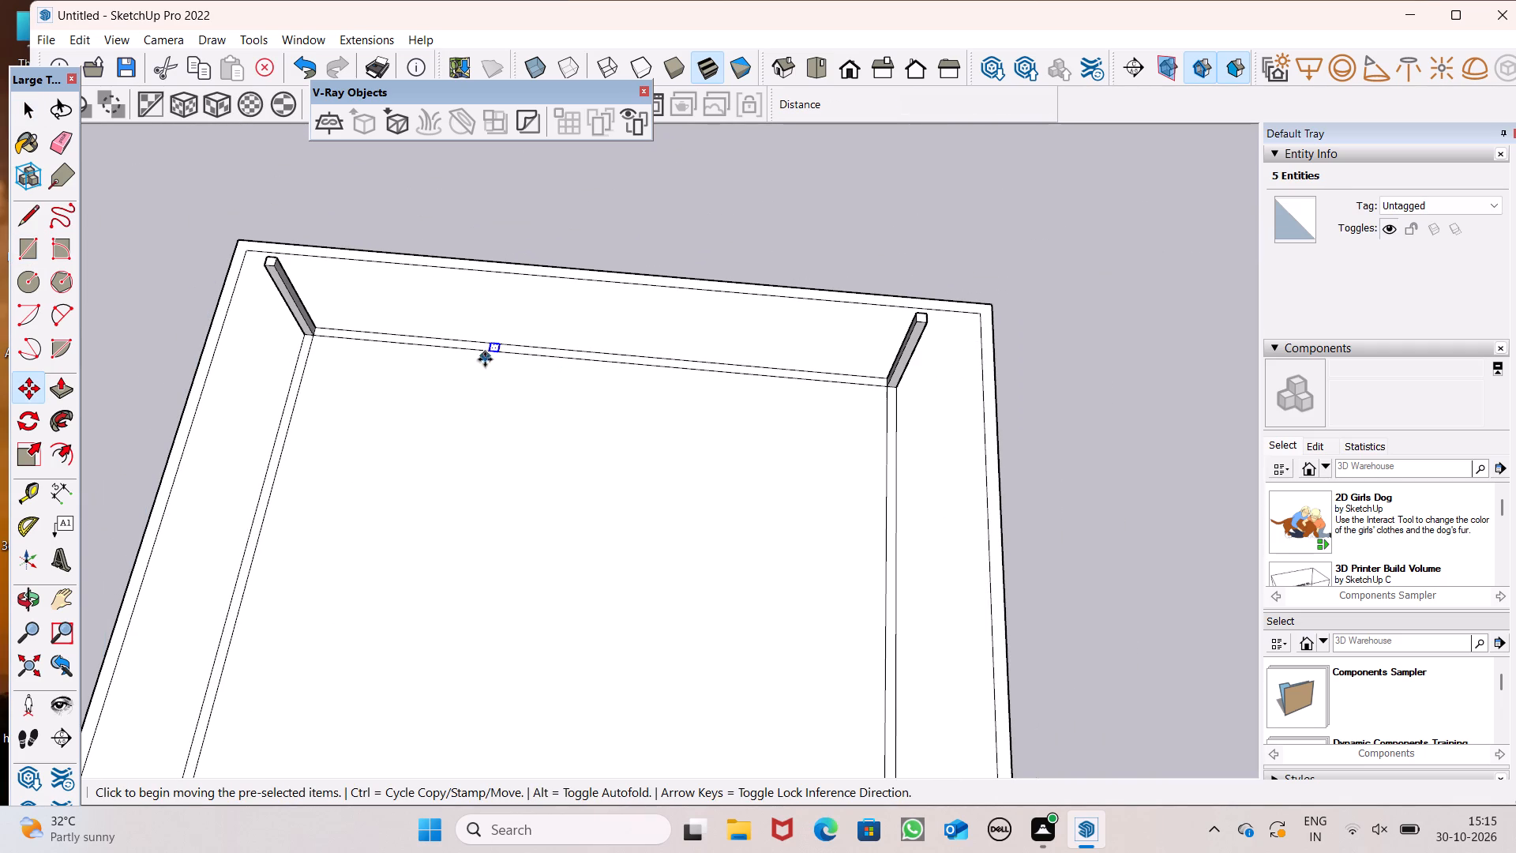
{"action": "middle_click_drag", "start_coordinate": [407, 519], "coordinate": [431, 573]}
{"action": "scroll", "coordinate": [573, 290], "scroll_direction": "up", "scroll_amount": 7}
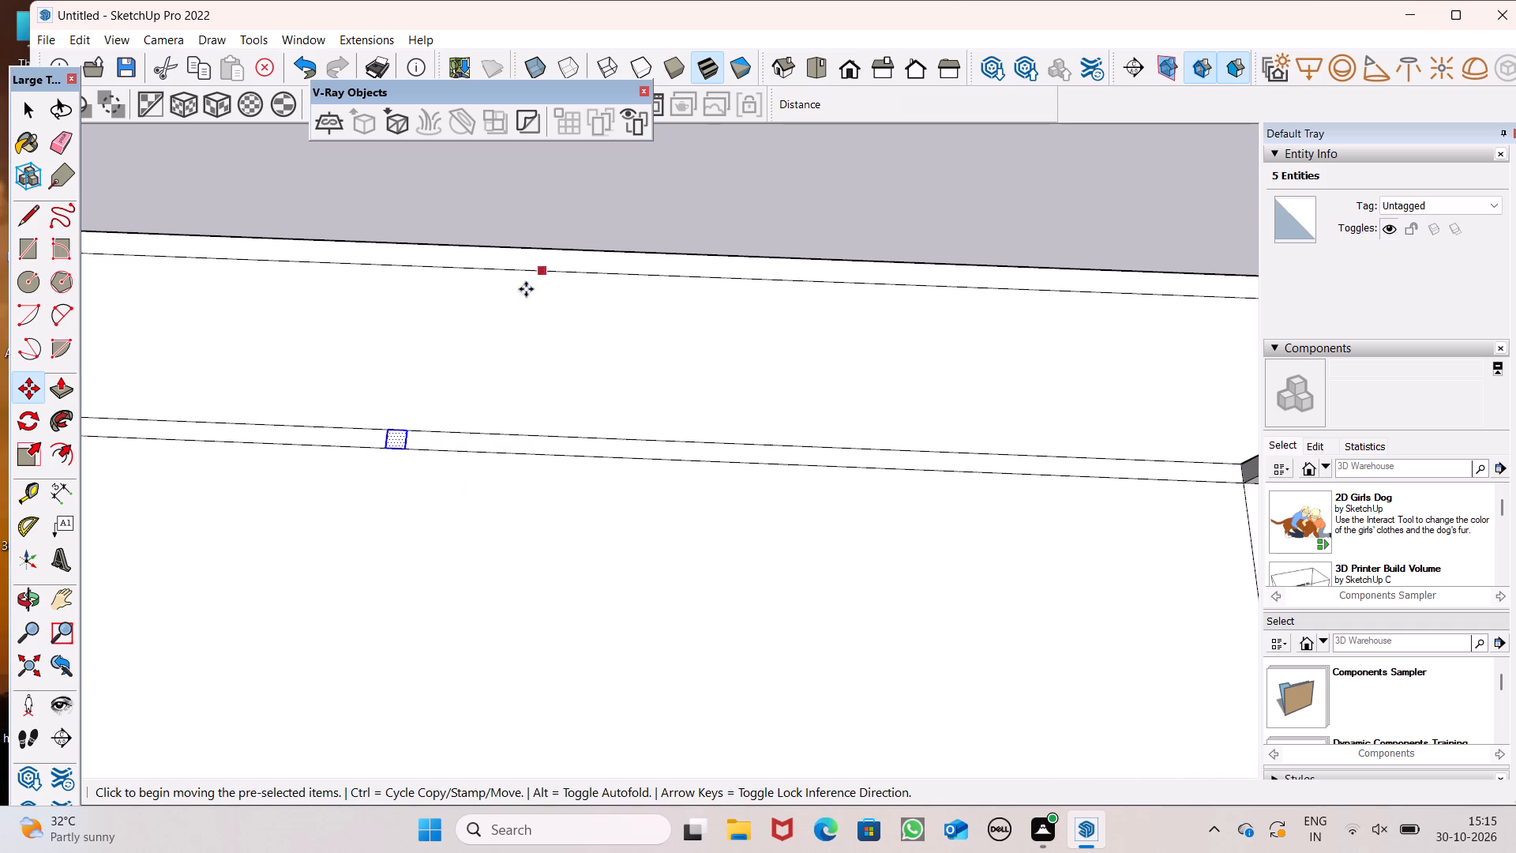
{"action": "left_click_drag", "start_coordinate": [415, 450], "coordinate": [427, 457]}
{"action": "scroll", "coordinate": [396, 437], "scroll_direction": "down", "scroll_amount": 9}
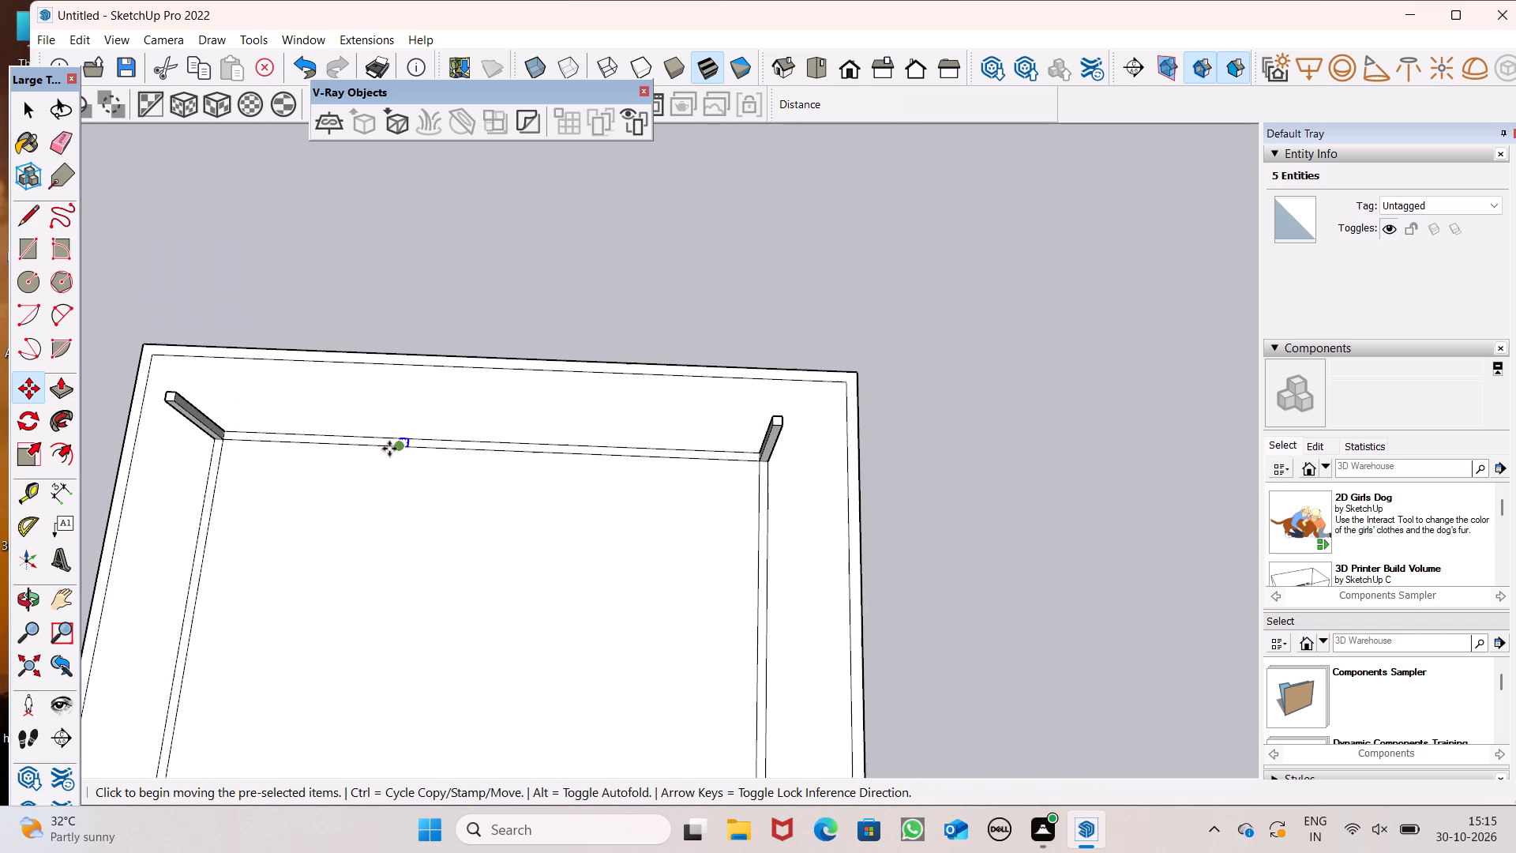
{"action": "left_click_drag", "start_coordinate": [410, 451], "coordinate": [419, 451]}
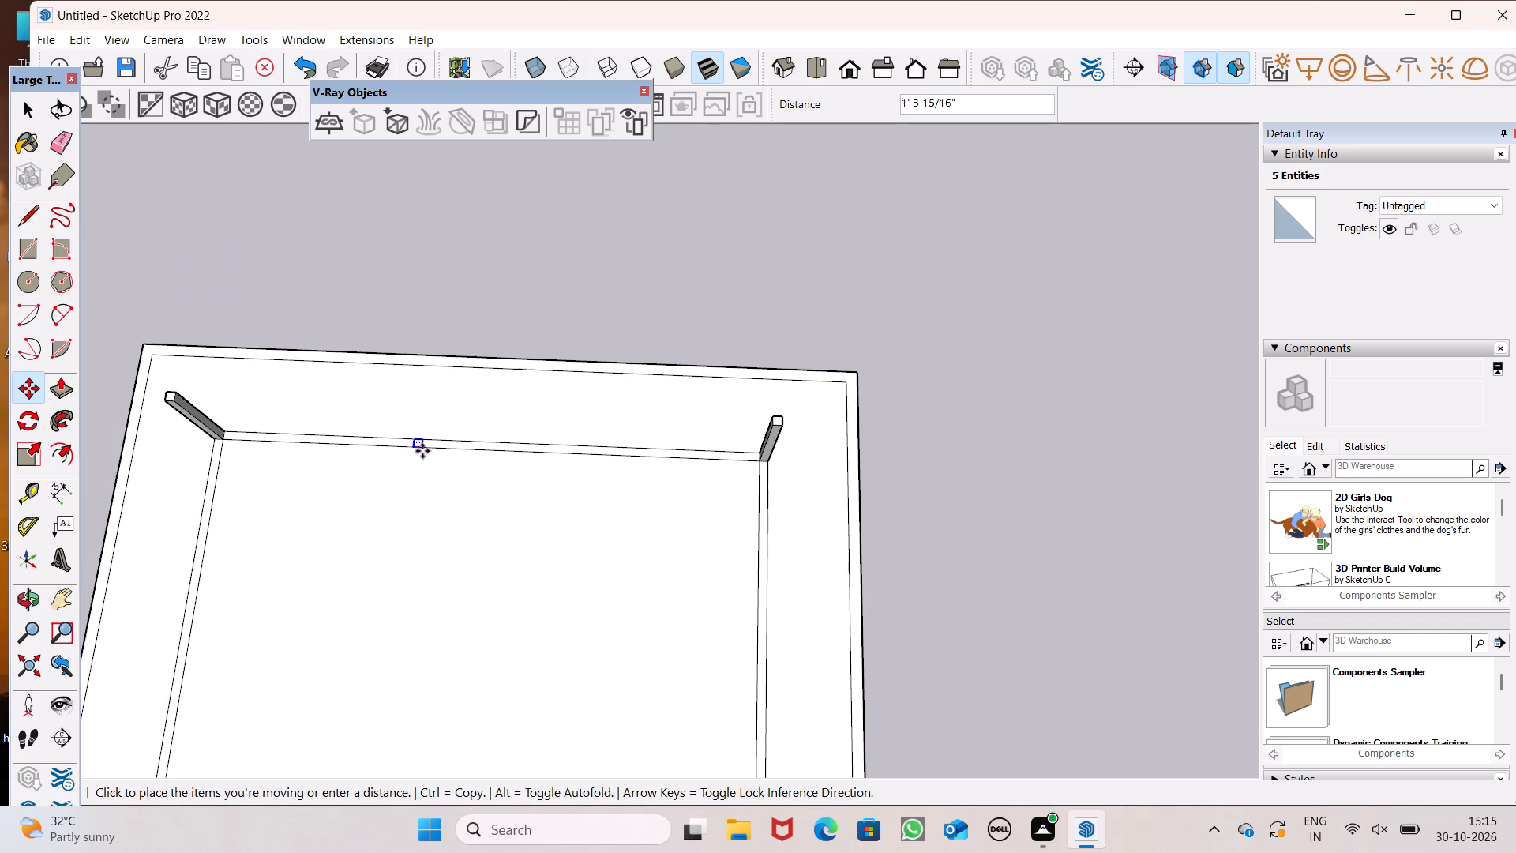
{"action": "left_click", "coordinate": [425, 451]}
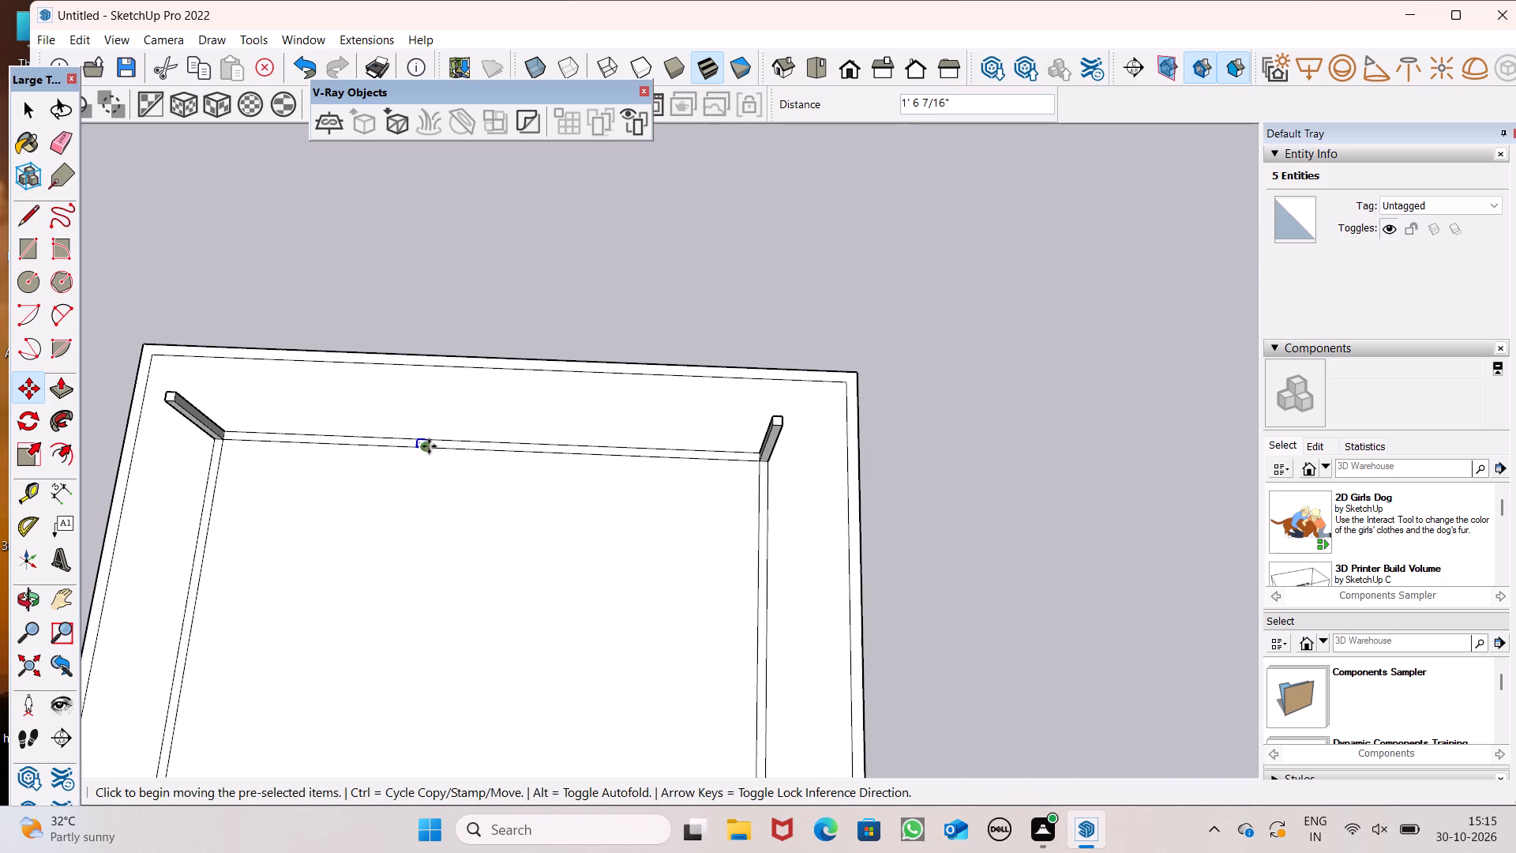
Move the 9" square a further 5' 9" or so along the wall strip to near its middle, and clear the selection.
{"action": "left_click_drag", "start_coordinate": [426, 449], "coordinate": [545, 473]}
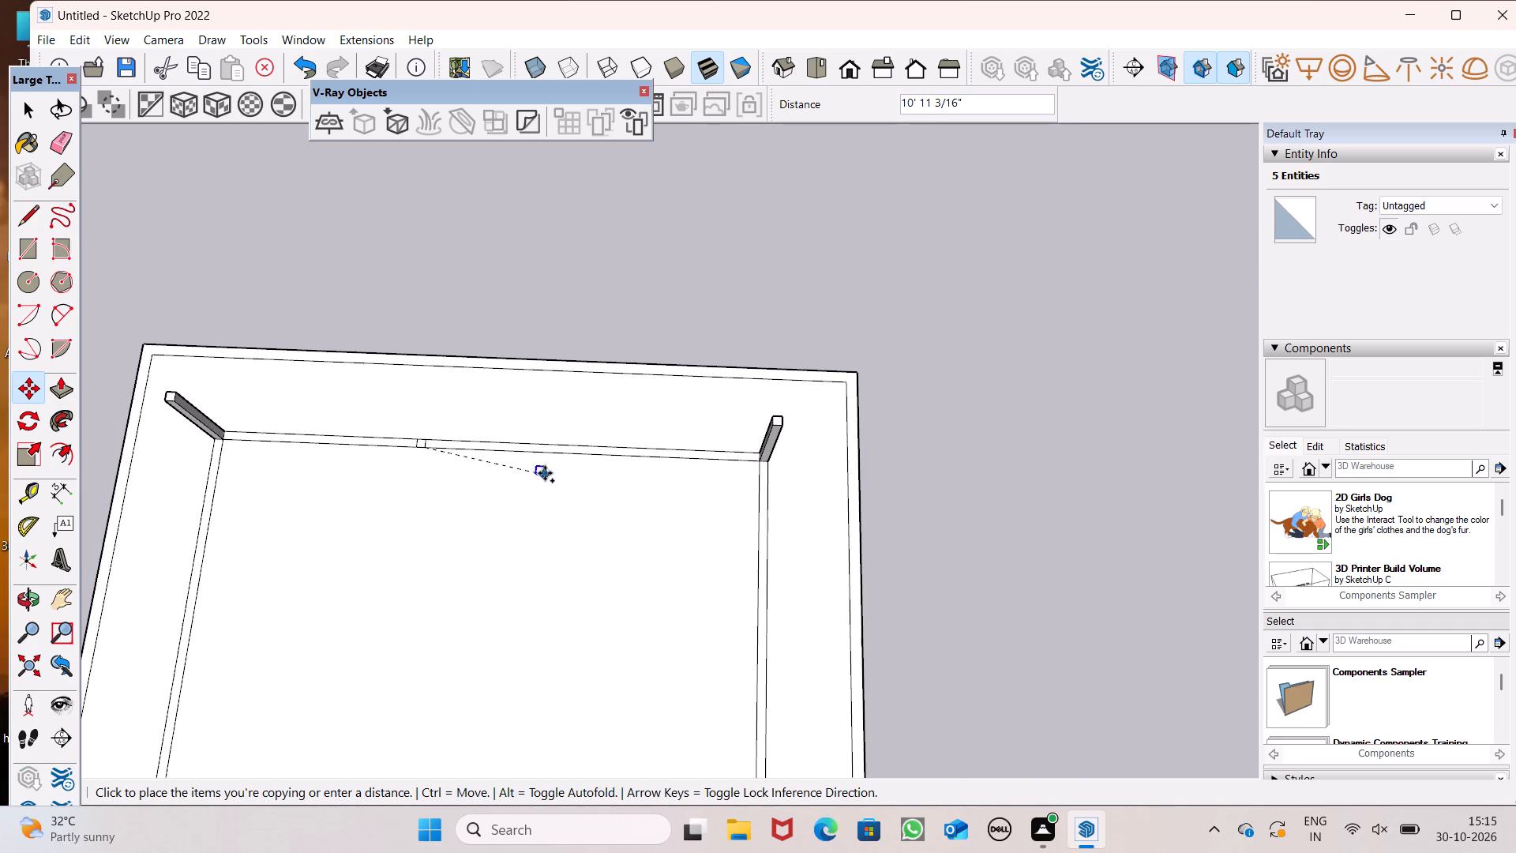
{"action": "left_click_drag", "start_coordinate": [545, 473], "coordinate": [538, 459]}
{"action": "left_click_drag", "start_coordinate": [538, 459], "coordinate": [495, 459]}
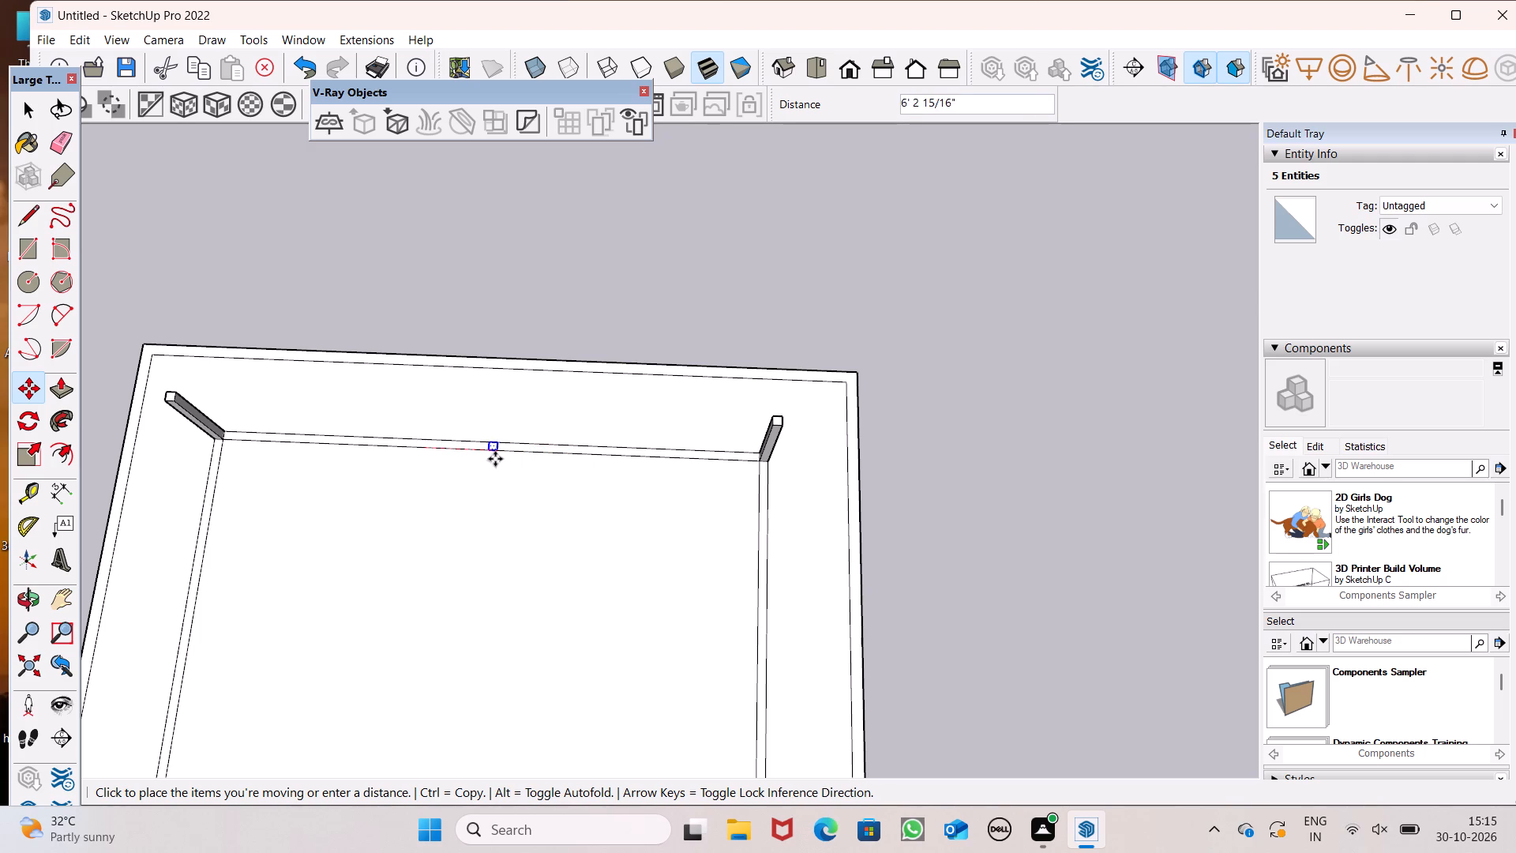
{"action": "left_click_drag", "start_coordinate": [495, 459], "coordinate": [490, 460]}
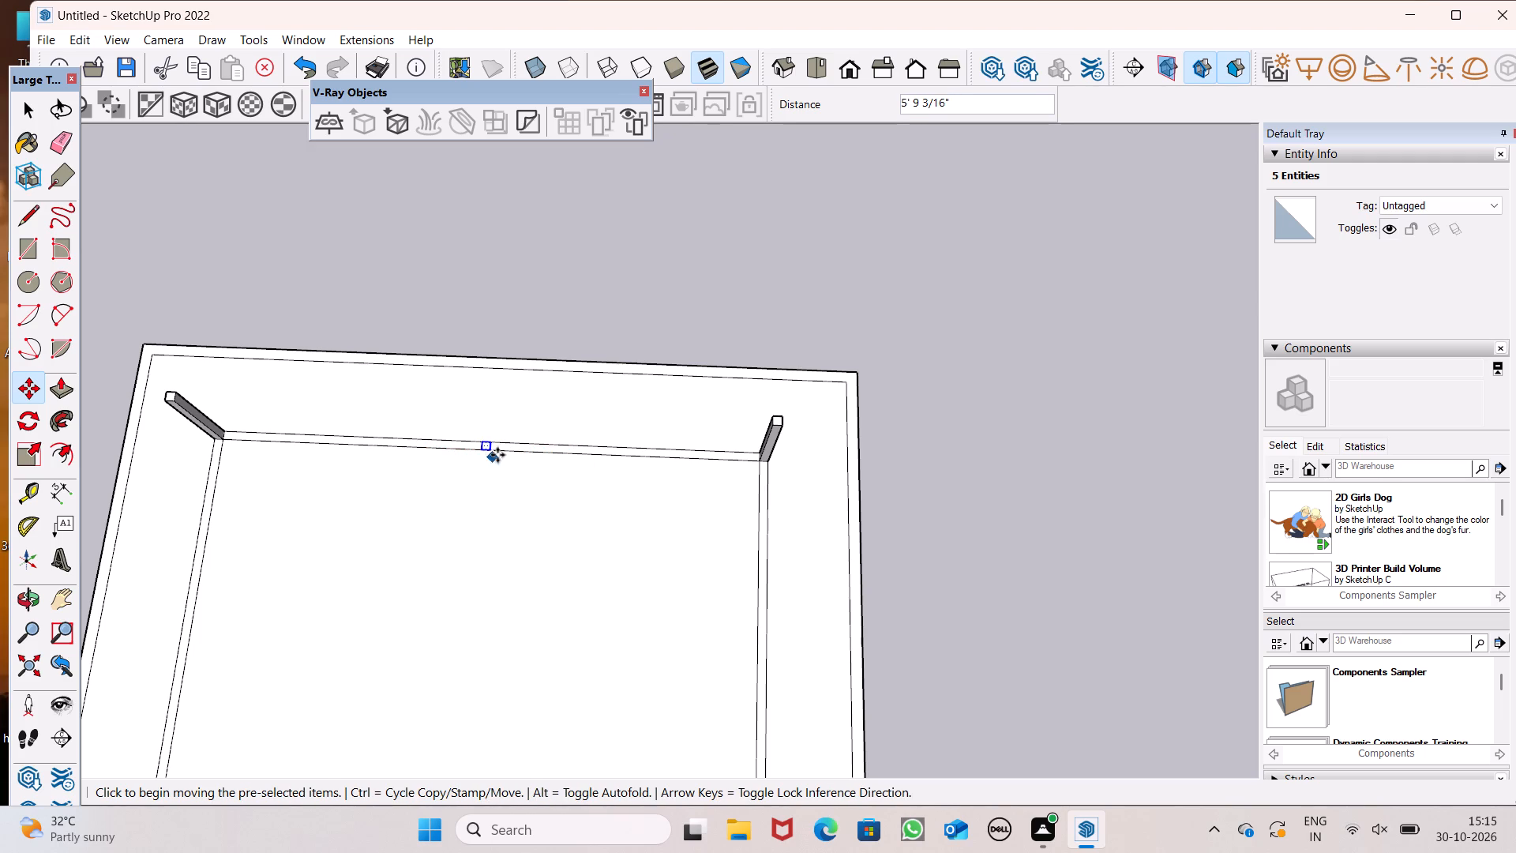
{"action": "scroll", "coordinate": [628, 316], "scroll_direction": "down", "scroll_amount": 6}
{"action": "key", "text": "space"}
{"action": "left_click", "coordinate": [945, 535]}
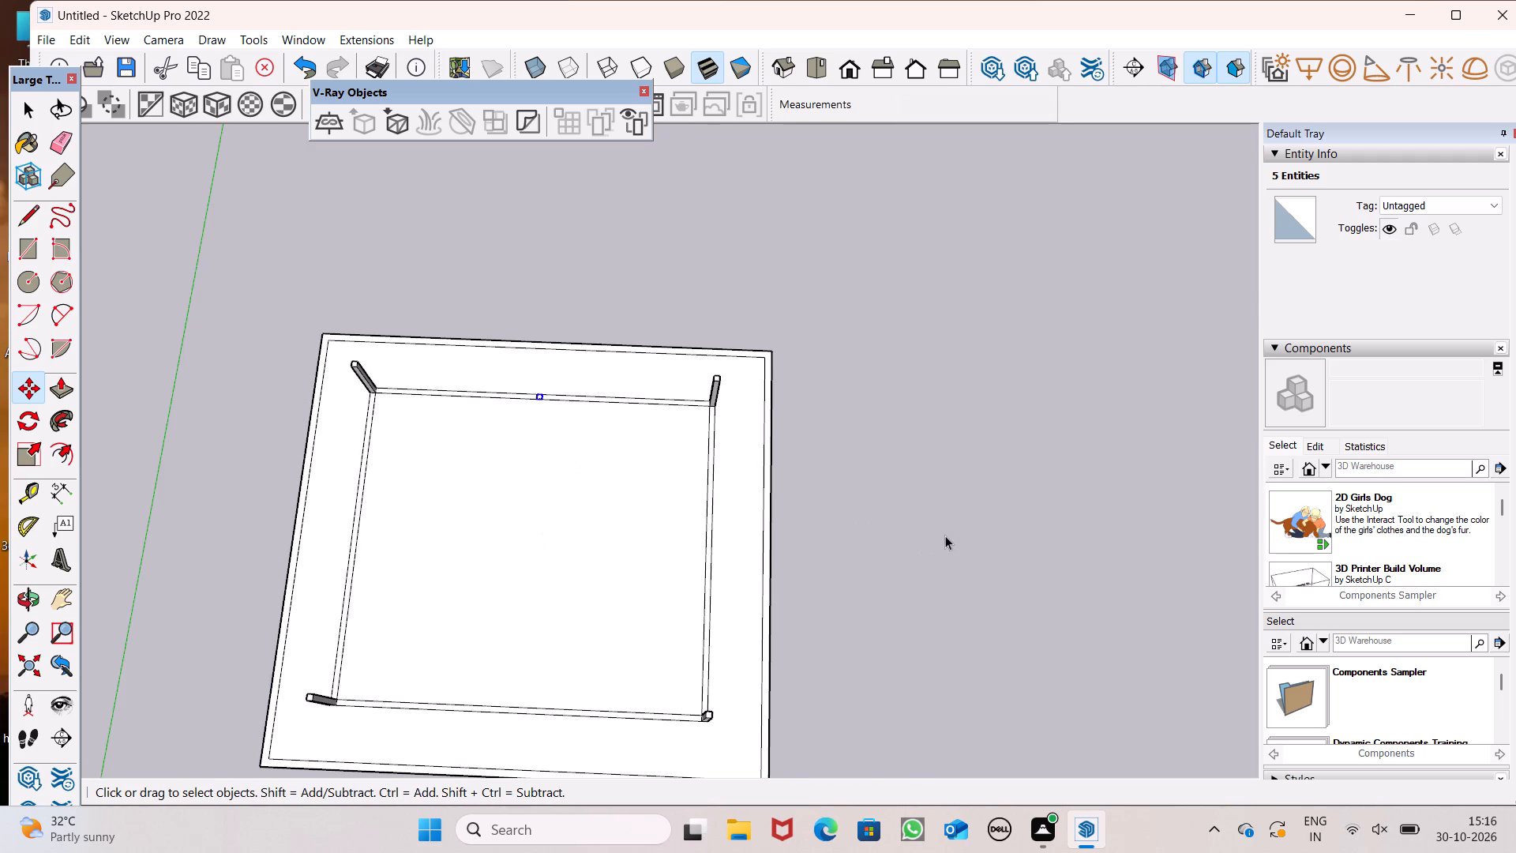
Draw a rectangle about 1' 4 1/2" by 9" across the wall strip nearest the green axis, around its middle.
{"action": "scroll", "coordinate": [832, 375], "scroll_direction": "down", "scroll_amount": 5}
{"action": "scroll", "coordinate": [774, 488], "scroll_direction": "up", "scroll_amount": 1}
{"action": "scroll", "coordinate": [572, 553], "scroll_direction": "up", "scroll_amount": 7}
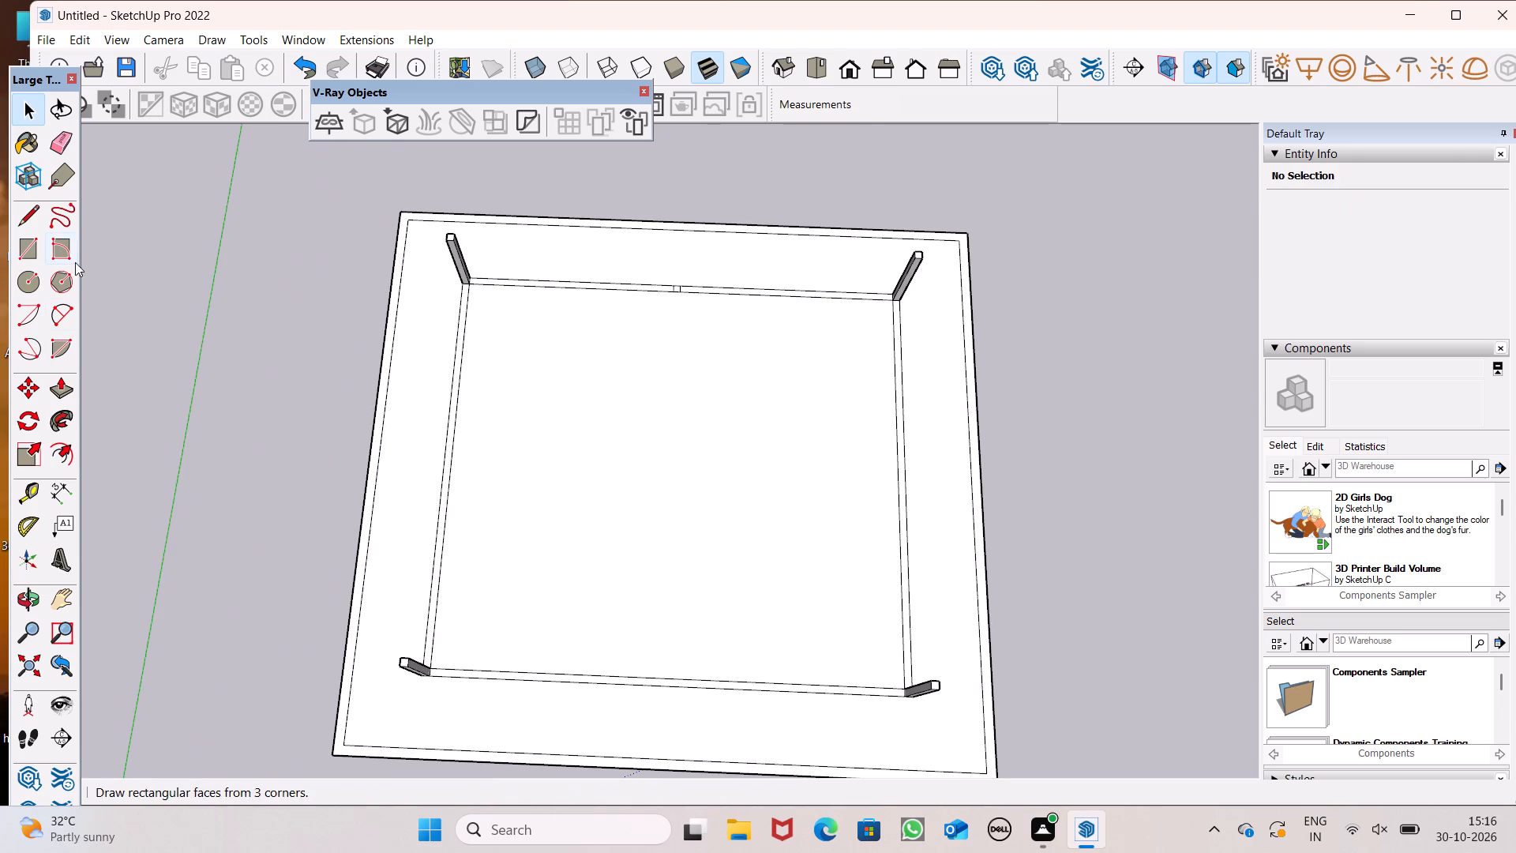
{"action": "left_click", "coordinate": [32, 254]}
{"action": "scroll", "coordinate": [482, 441], "scroll_direction": "up", "scroll_amount": 6}
{"action": "scroll", "coordinate": [475, 412], "scroll_direction": "down", "scroll_amount": 6}
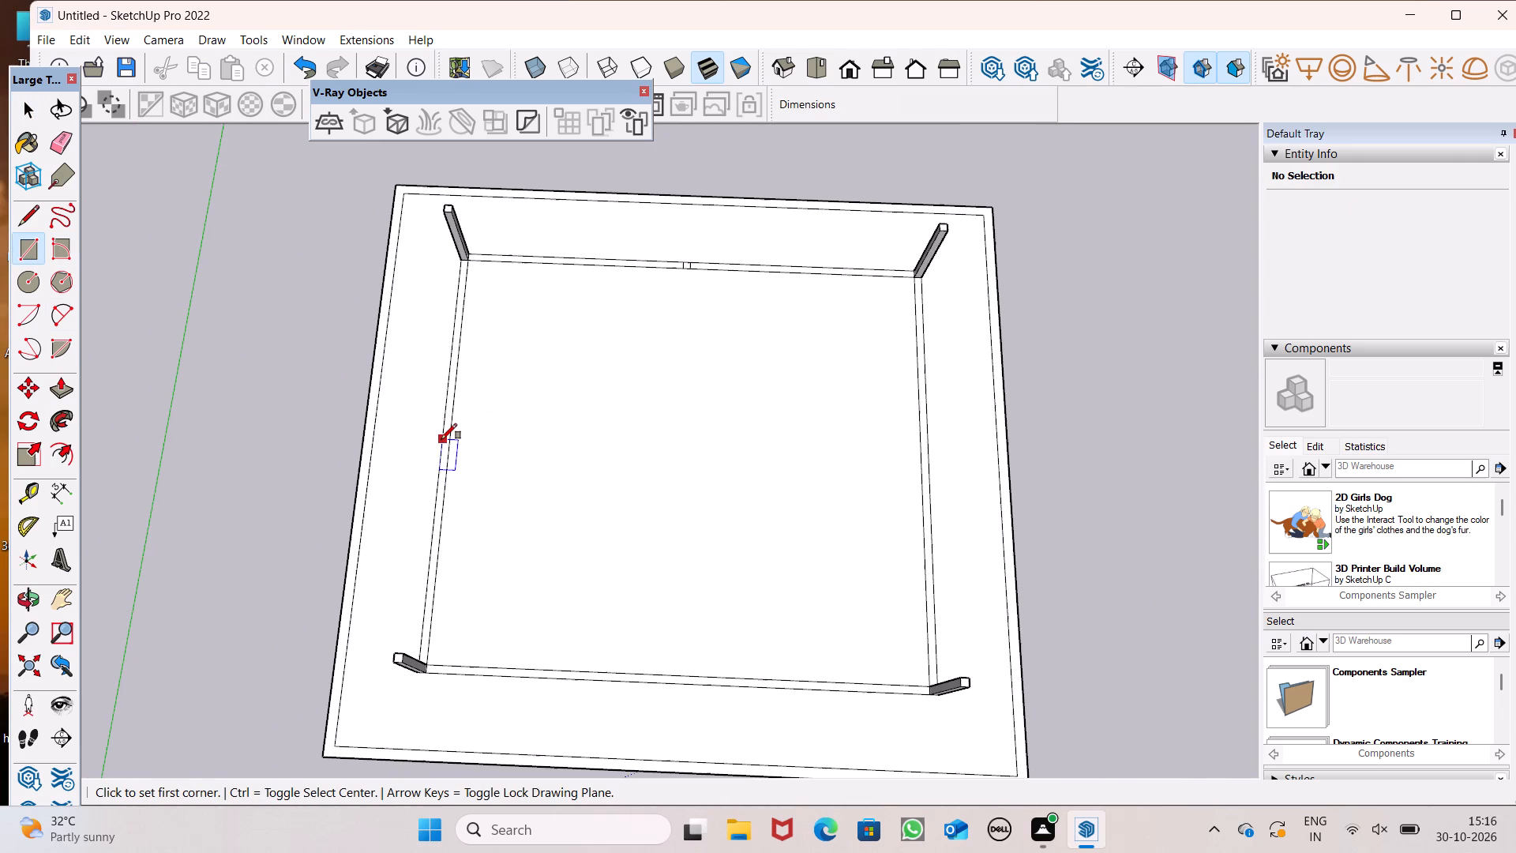
{"action": "scroll", "coordinate": [417, 438], "scroll_direction": "up", "scroll_amount": 5}
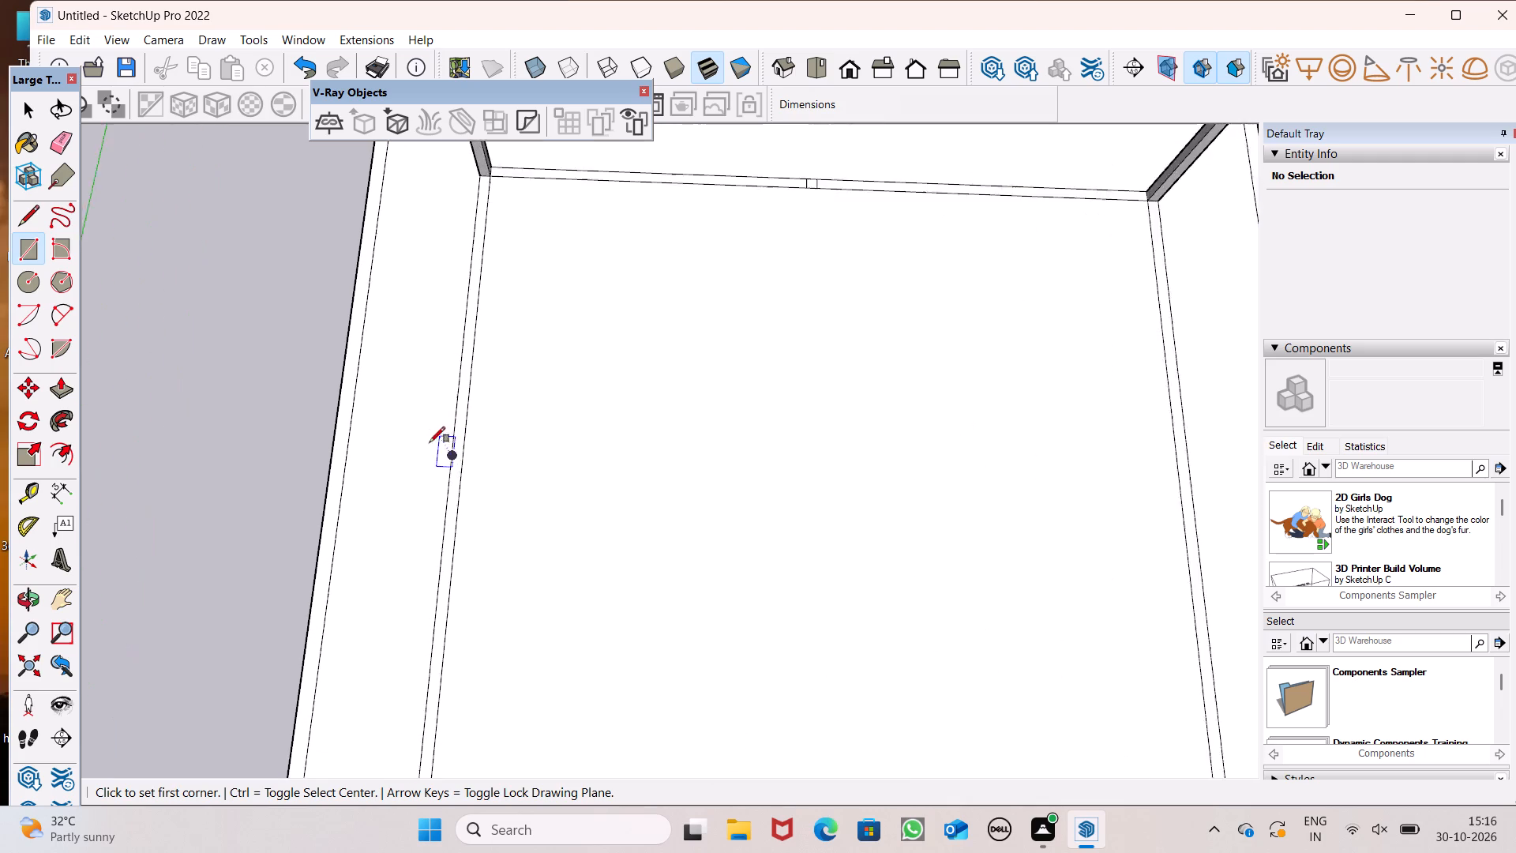
{"action": "scroll", "coordinate": [452, 456], "scroll_direction": "up", "scroll_amount": 8}
{"action": "left_click", "coordinate": [458, 445]}
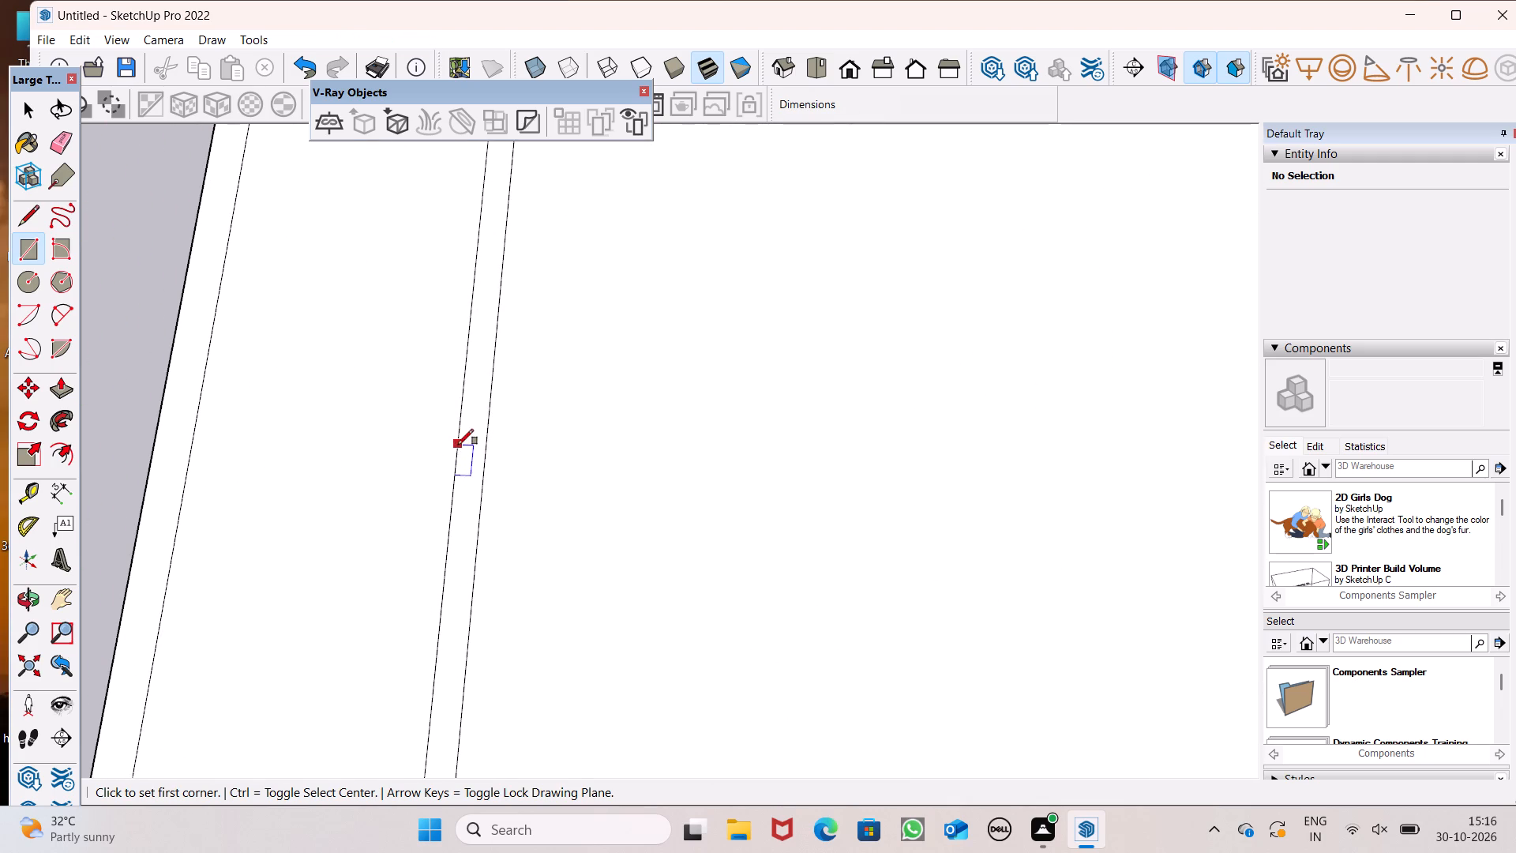
{"action": "left_click", "coordinate": [478, 496]}
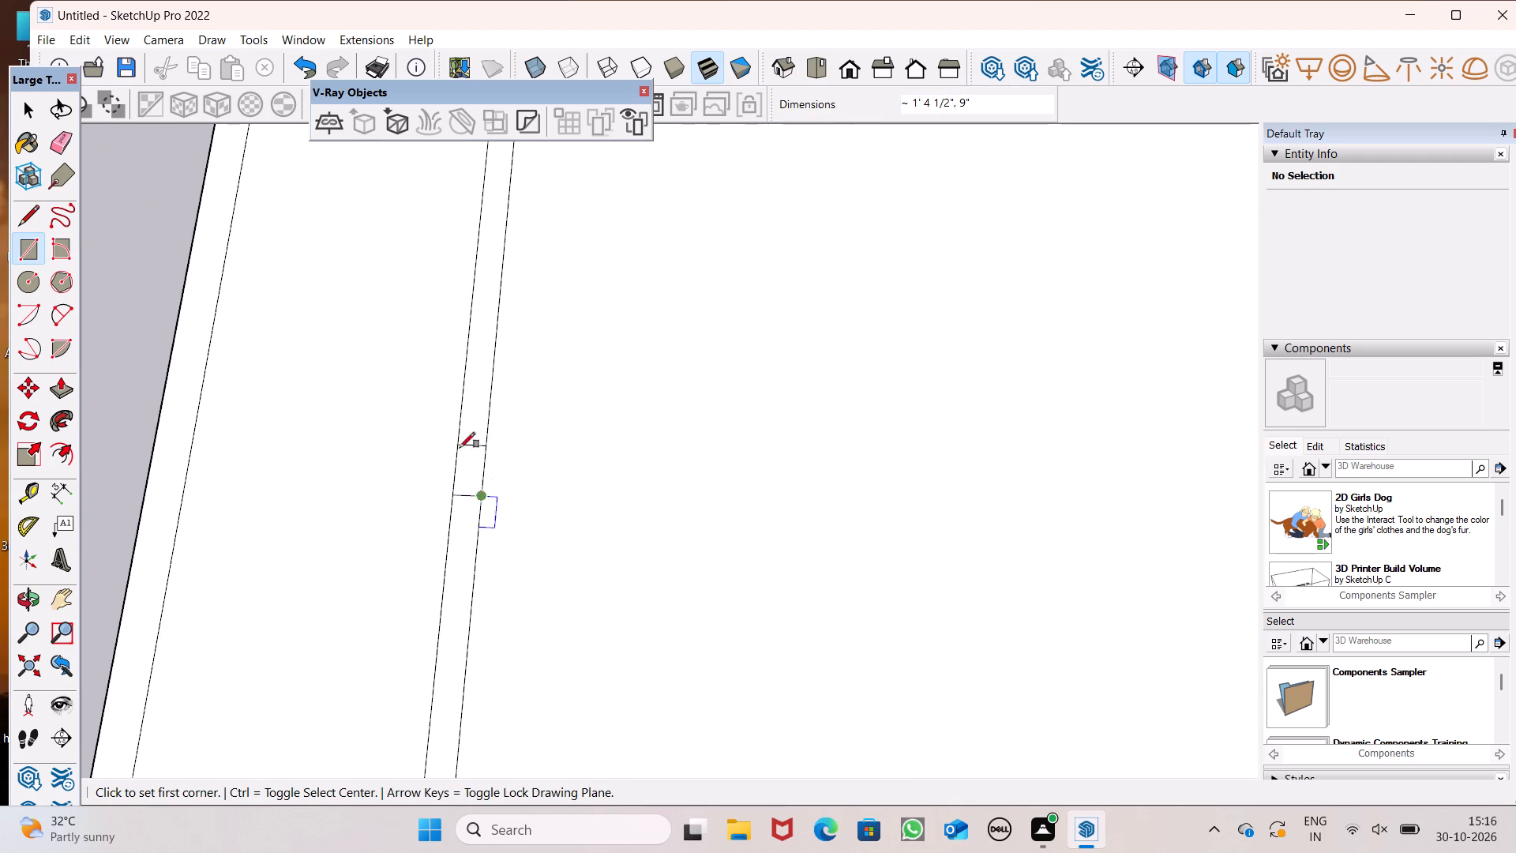
Draw a small rectangle spanning the 9" width of the wall strip nearest the red axis, near its middle.
{"action": "scroll", "coordinate": [429, 391], "scroll_direction": "down", "scroll_amount": 14}
{"action": "scroll", "coordinate": [347, 357], "scroll_direction": "down", "scroll_amount": 4}
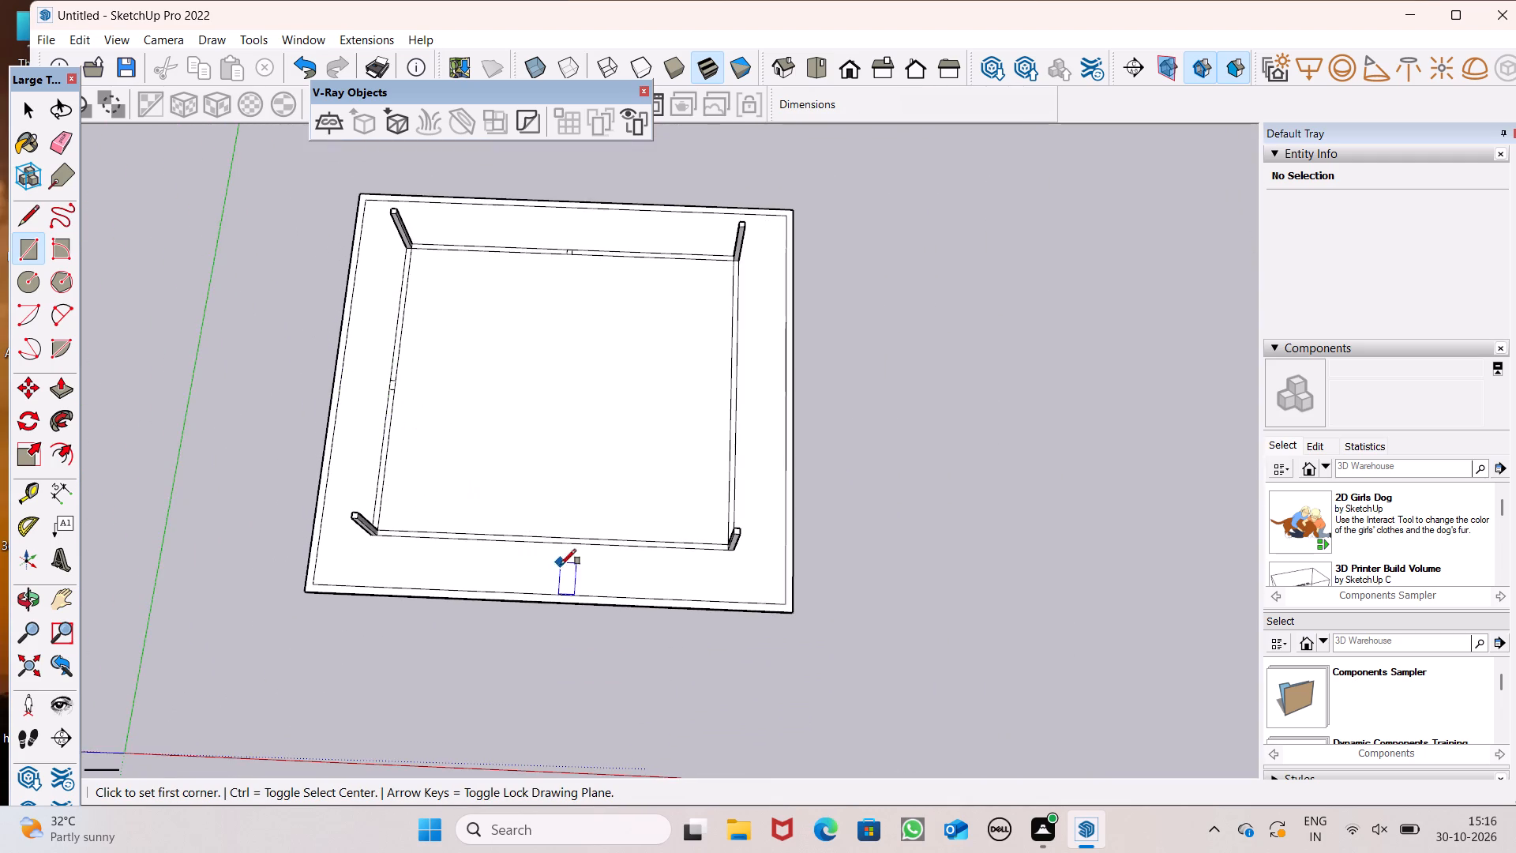
{"action": "scroll", "coordinate": [561, 574], "scroll_direction": "up", "scroll_amount": 7}
{"action": "scroll", "coordinate": [518, 505], "scroll_direction": "down", "scroll_amount": 1}
{"action": "scroll", "coordinate": [519, 501], "scroll_direction": "up", "scroll_amount": 6}
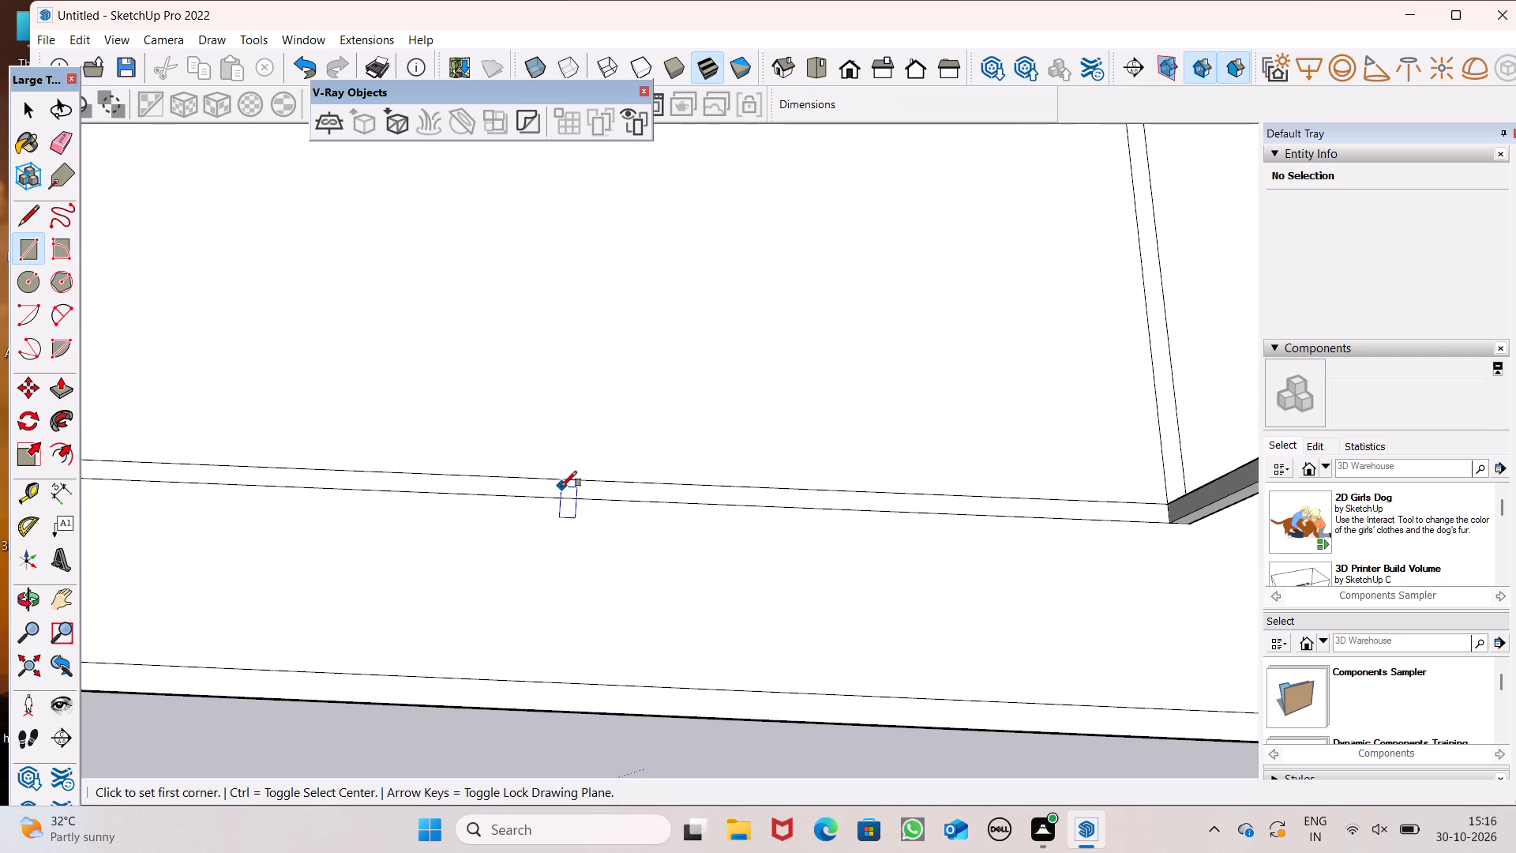
{"action": "scroll", "coordinate": [927, 449], "scroll_direction": "down", "scroll_amount": 6}
{"action": "scroll", "coordinate": [700, 492], "scroll_direction": "down", "scroll_amount": 1}
{"action": "scroll", "coordinate": [700, 492], "scroll_direction": "up", "scroll_amount": 6}
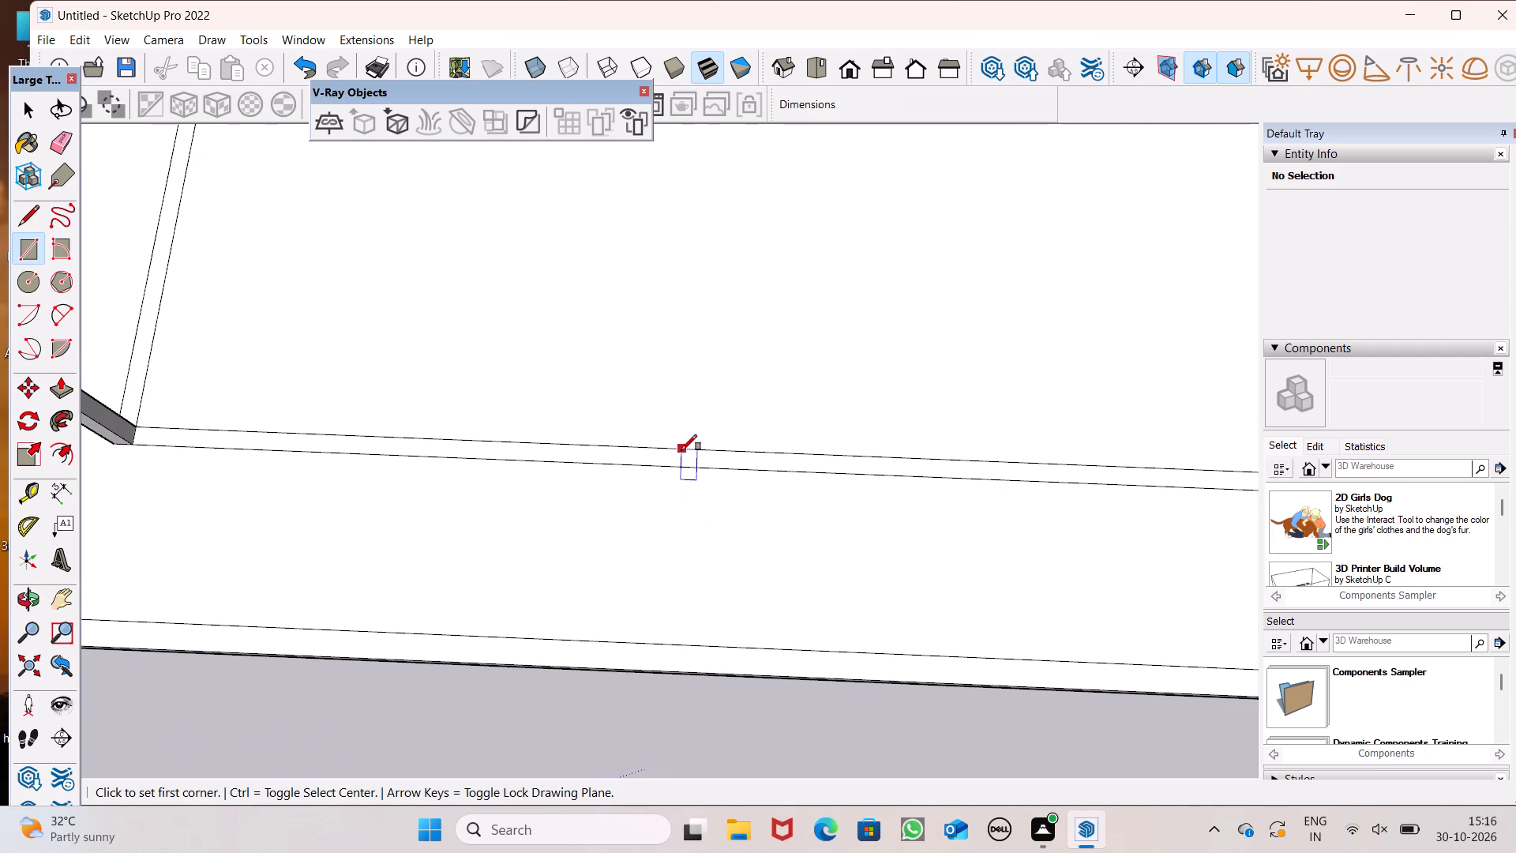
{"action": "left_click", "coordinate": [680, 449]}
{"action": "left_click", "coordinate": [731, 471]}
Draw a rectangle about 2' 9" by 9" within the wall strip farthest from the green axis, near its middle.
{"action": "scroll", "coordinate": [370, 376], "scroll_direction": "down", "scroll_amount": 7}
{"action": "scroll", "coordinate": [695, 411], "scroll_direction": "down", "scroll_amount": 2}
{"action": "middle_click_drag", "start_coordinate": [823, 499], "coordinate": [370, 513]}
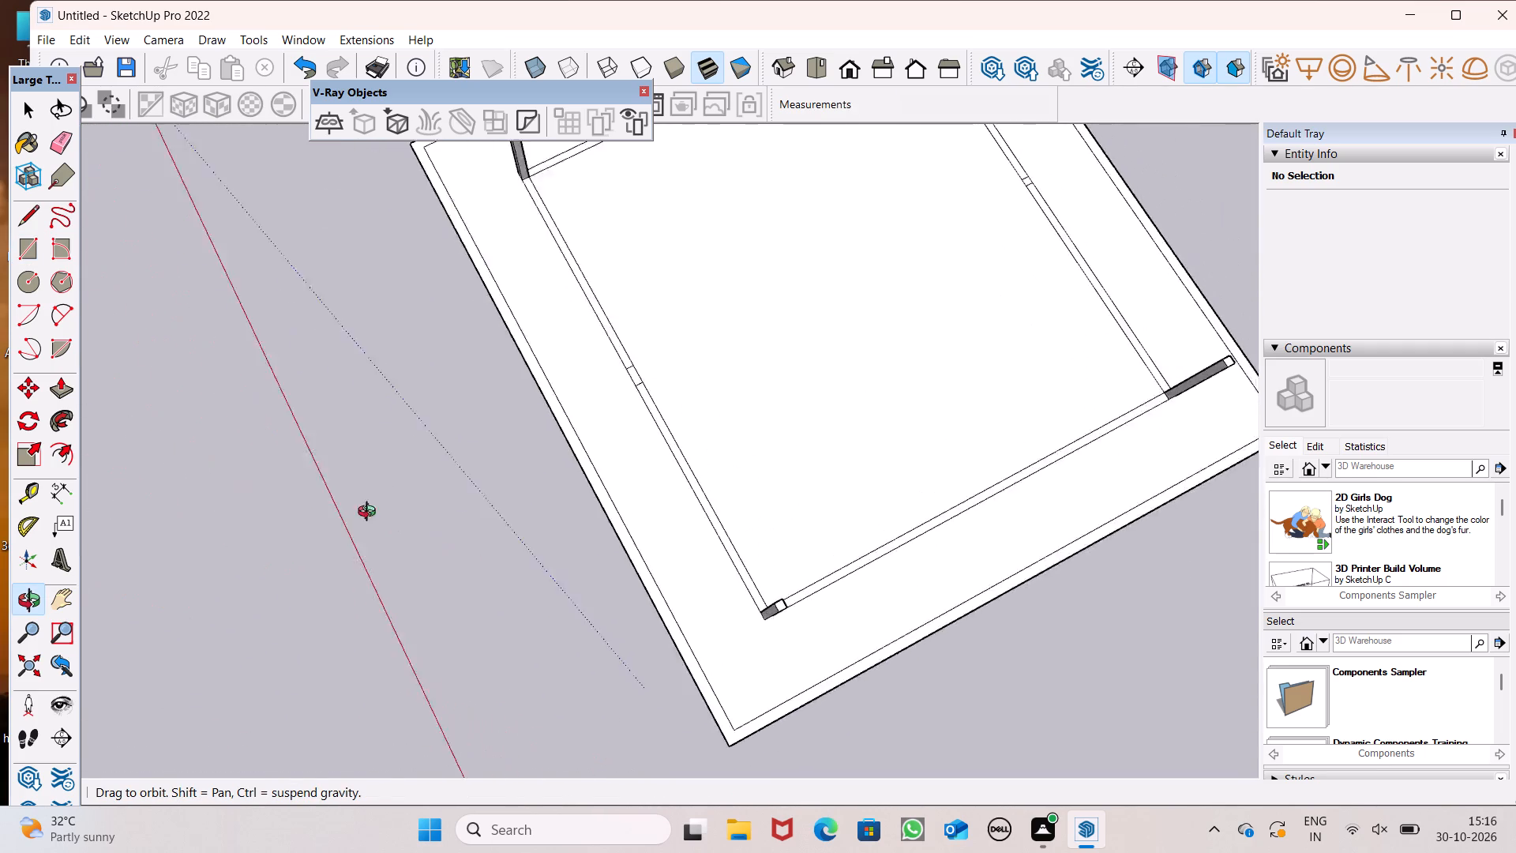
{"action": "middle_click_drag", "start_coordinate": [370, 513], "coordinate": [289, 449]}
{"action": "scroll", "coordinate": [346, 348], "scroll_direction": "down", "scroll_amount": 5}
{"action": "scroll", "coordinate": [649, 460], "scroll_direction": "up", "scroll_amount": 7}
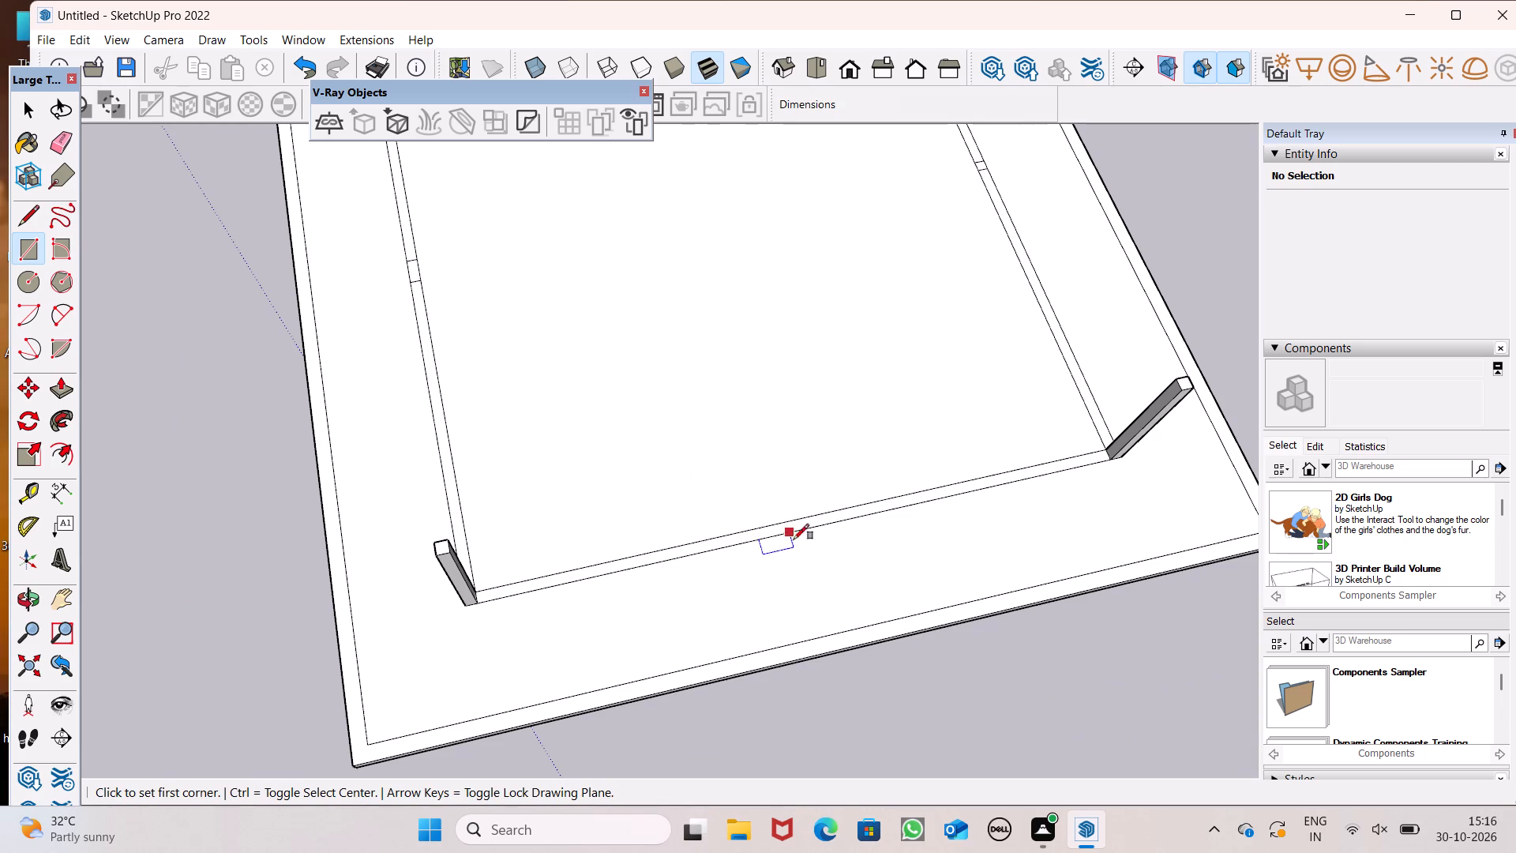
{"action": "middle_click_drag", "start_coordinate": [810, 553], "coordinate": [684, 553]}
{"action": "scroll", "coordinate": [753, 578], "scroll_direction": "down", "scroll_amount": 1}
{"action": "scroll", "coordinate": [758, 582], "scroll_direction": "up", "scroll_amount": 6}
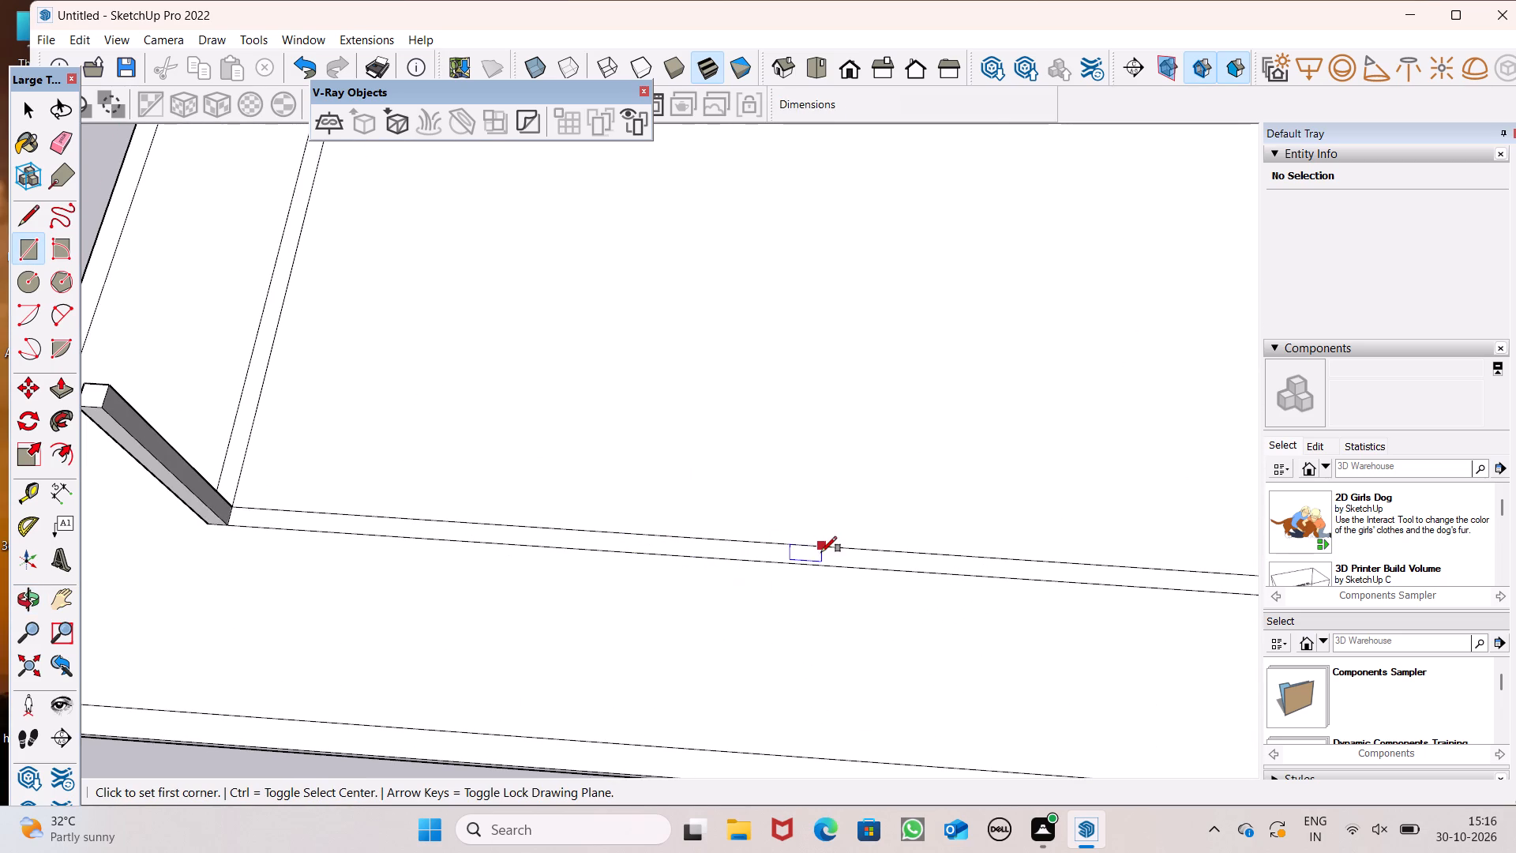
{"action": "scroll", "coordinate": [659, 480], "scroll_direction": "down", "scroll_amount": 7}
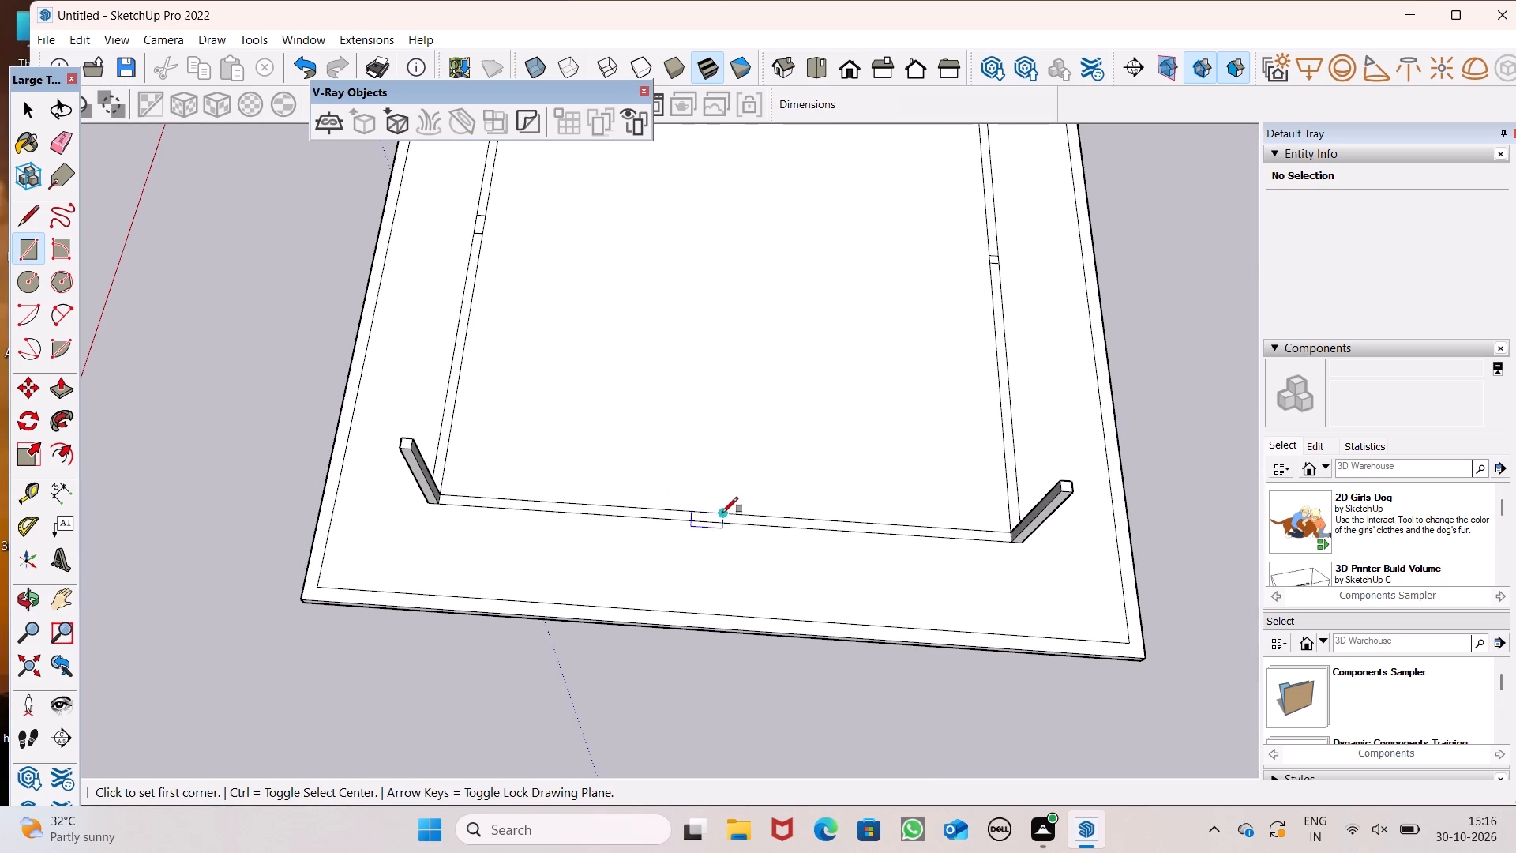
{"action": "left_click", "coordinate": [707, 511]}
{"action": "left_click", "coordinate": [743, 527]}
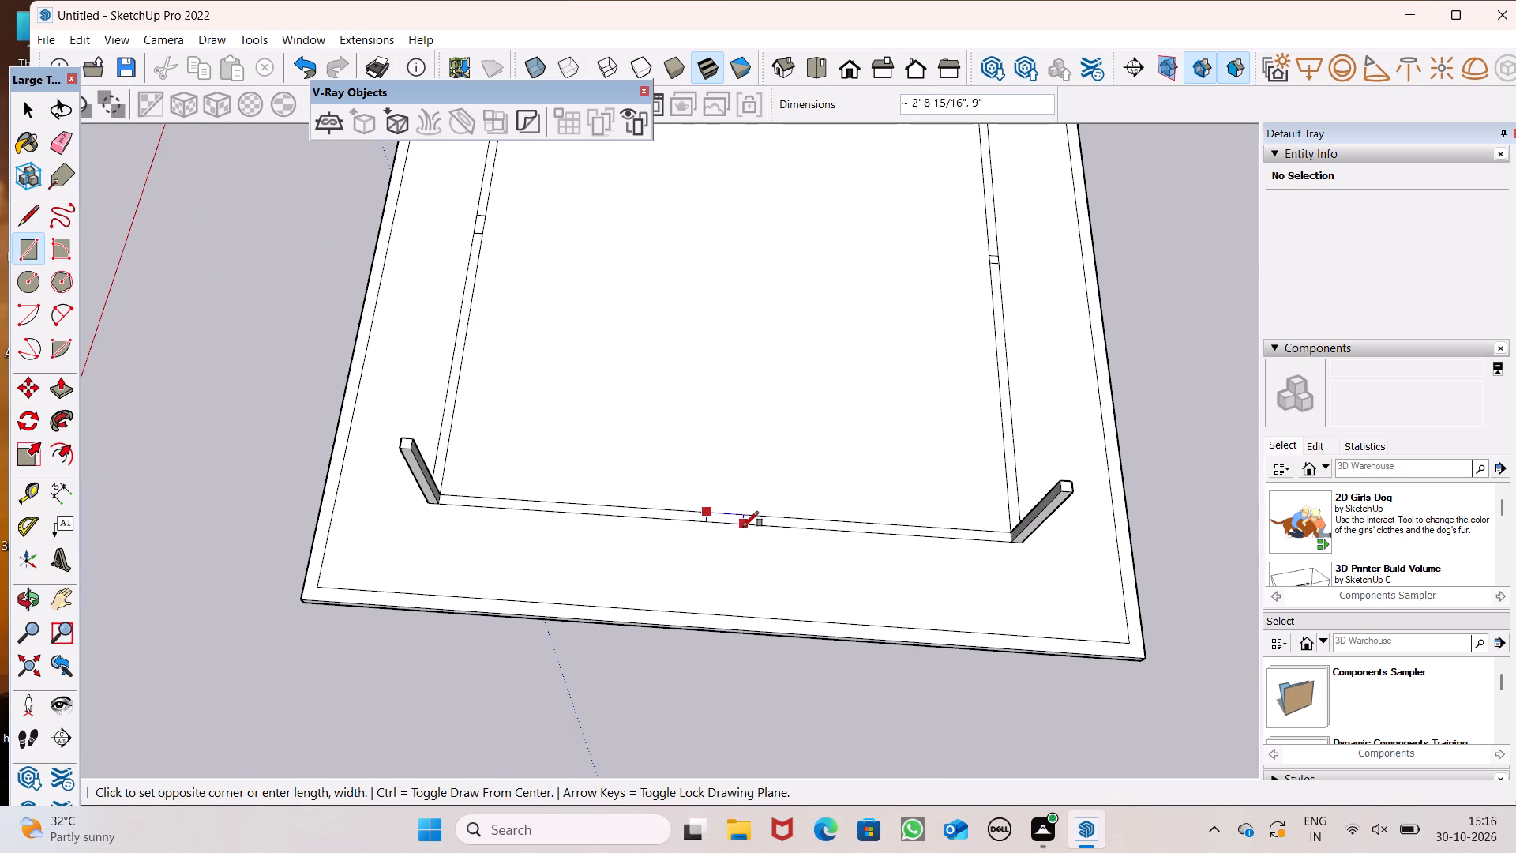
{"action": "key", "text": "space"}
Push/Pull the rectangle midway along the wall strip nearest the green axis up 10'.
{"action": "scroll", "coordinate": [567, 457], "scroll_direction": "down", "scroll_amount": 6}
{"action": "middle_click_drag", "start_coordinate": [630, 518], "coordinate": [1049, 462]}
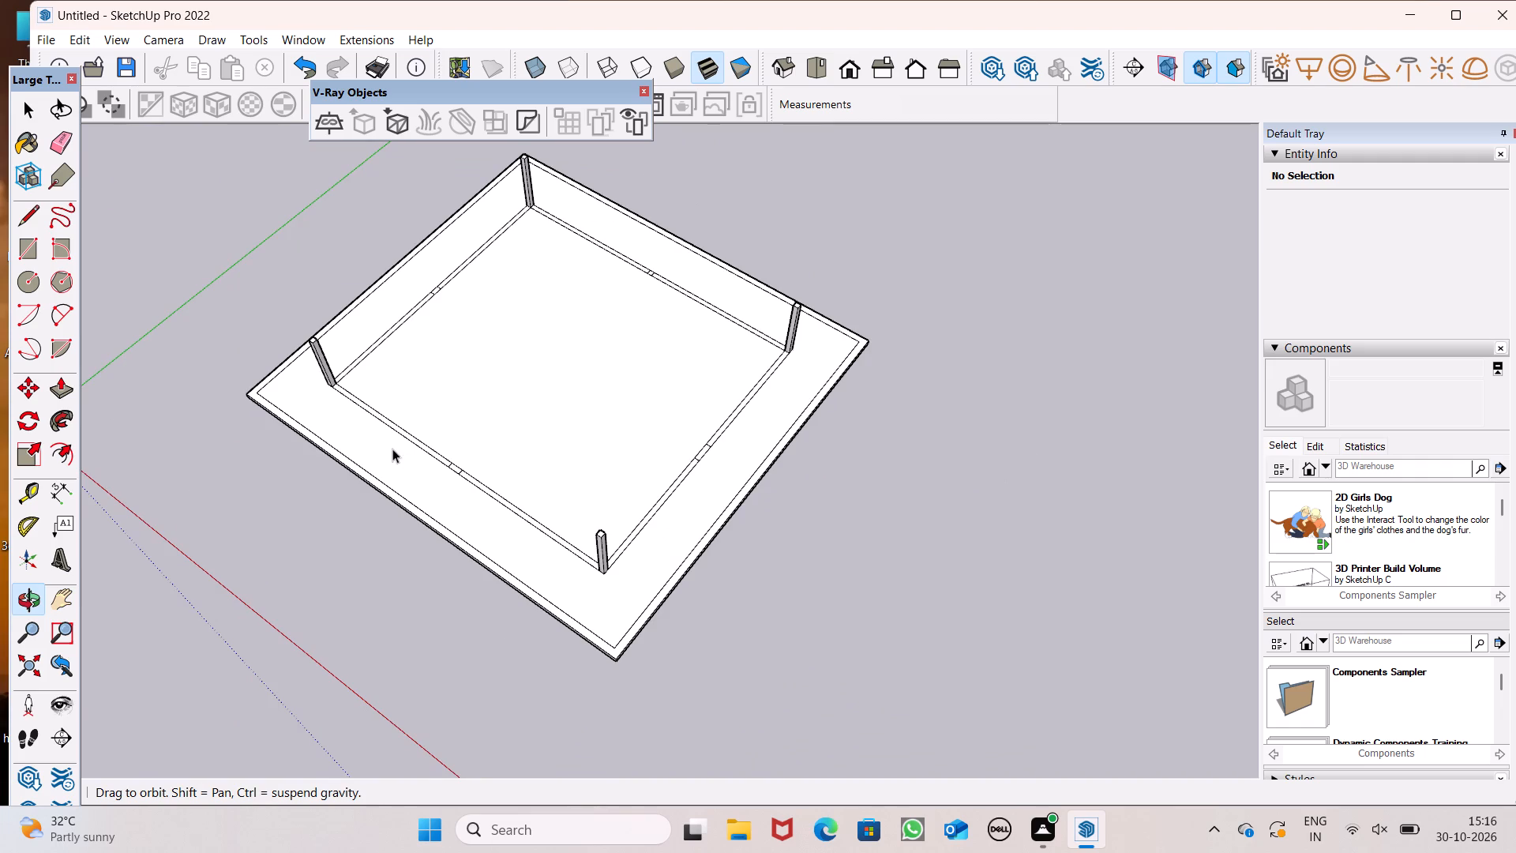
{"action": "middle_click_drag", "start_coordinate": [392, 447], "coordinate": [675, 555]}
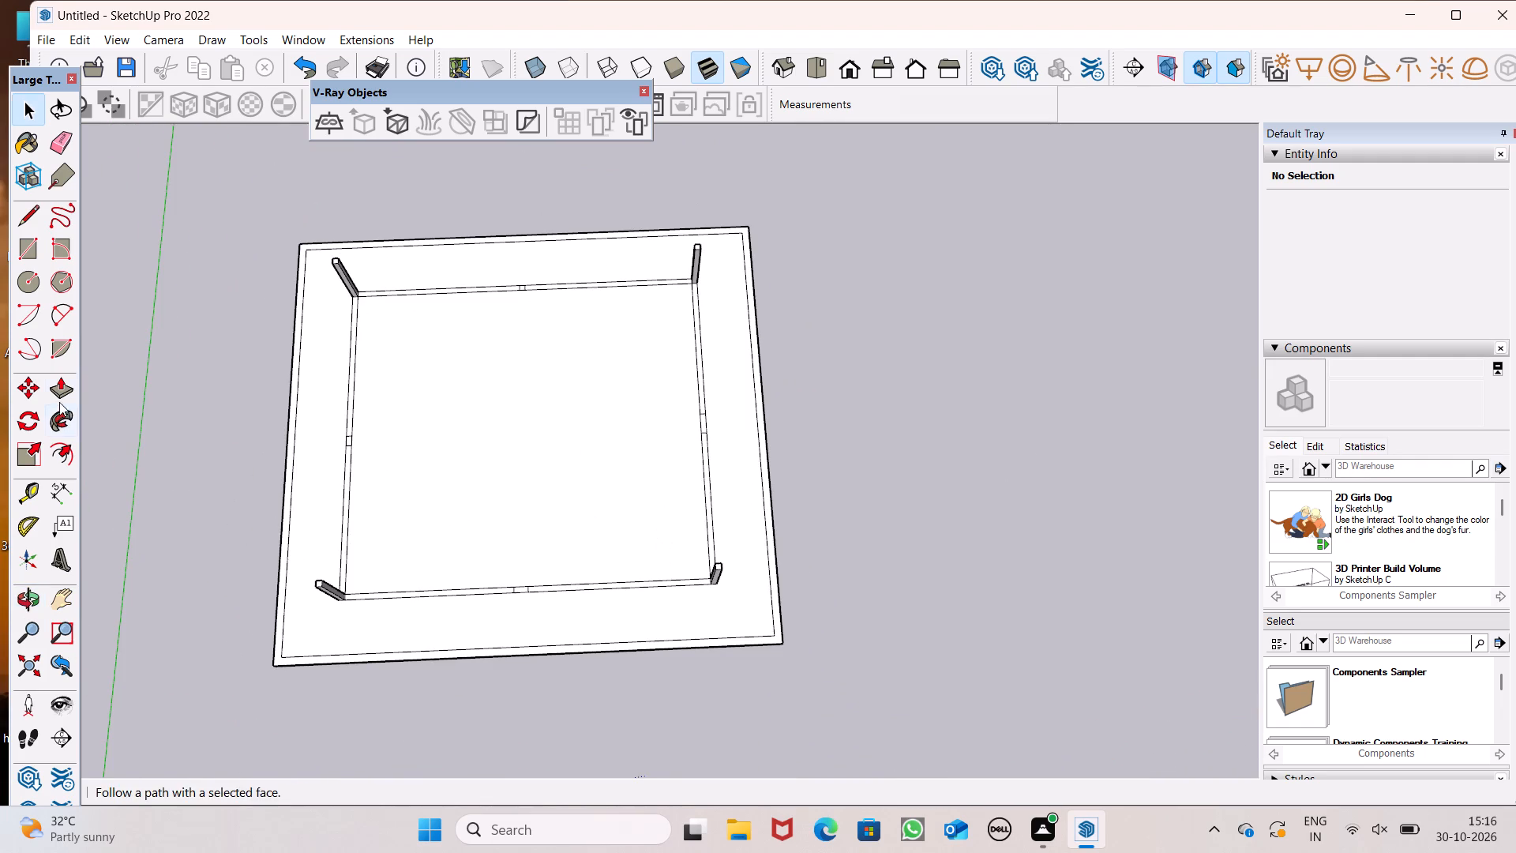
{"action": "left_click", "coordinate": [59, 398]}
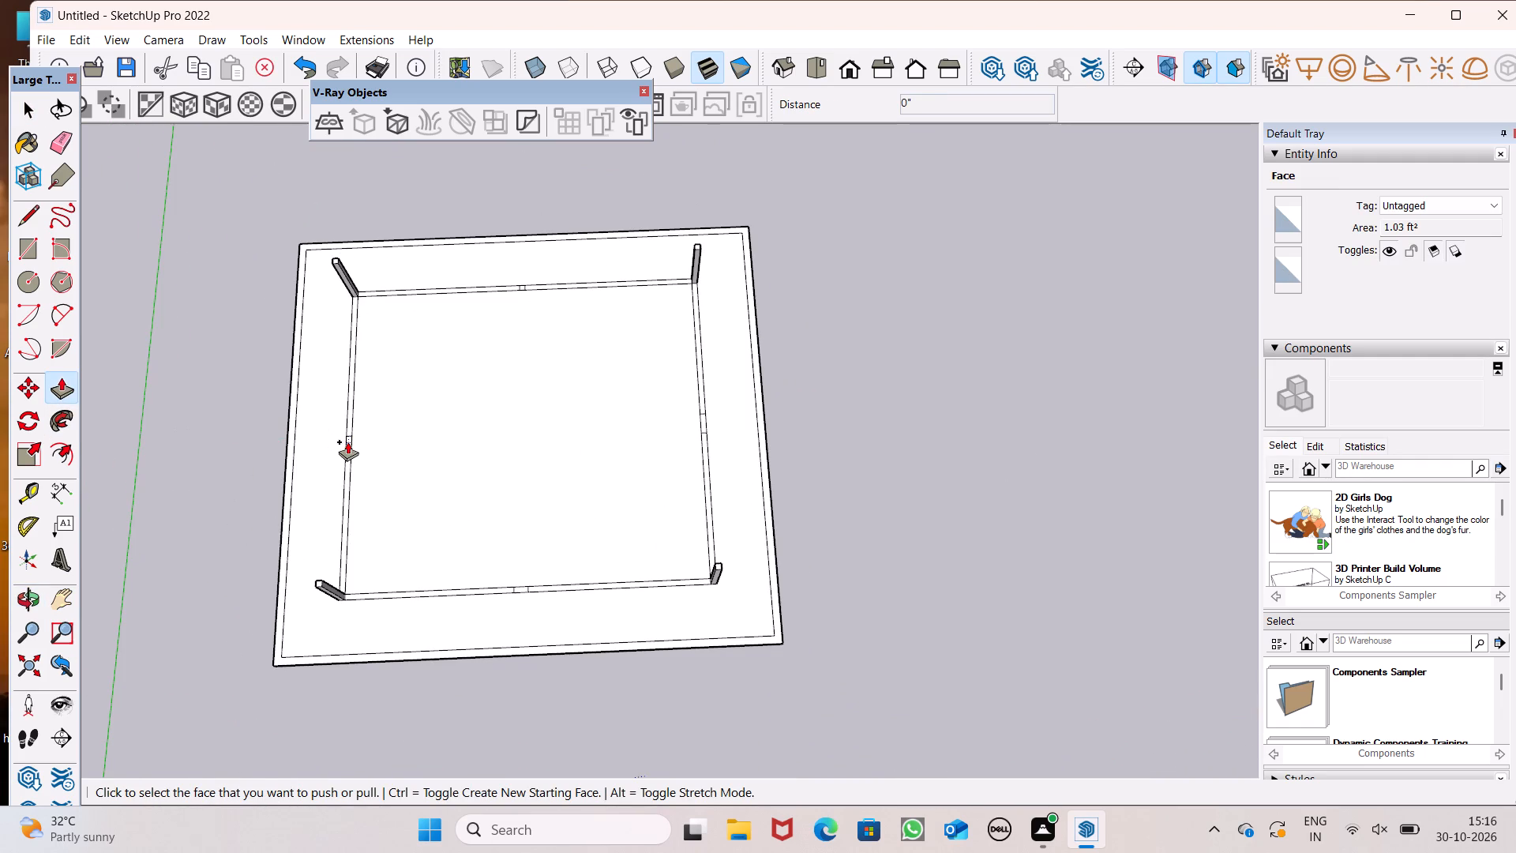
{"action": "left_click_drag", "start_coordinate": [347, 441], "coordinate": [258, 420]}
{"action": "type", "text": "10'"}
{"action": "key", "text": "Return"}
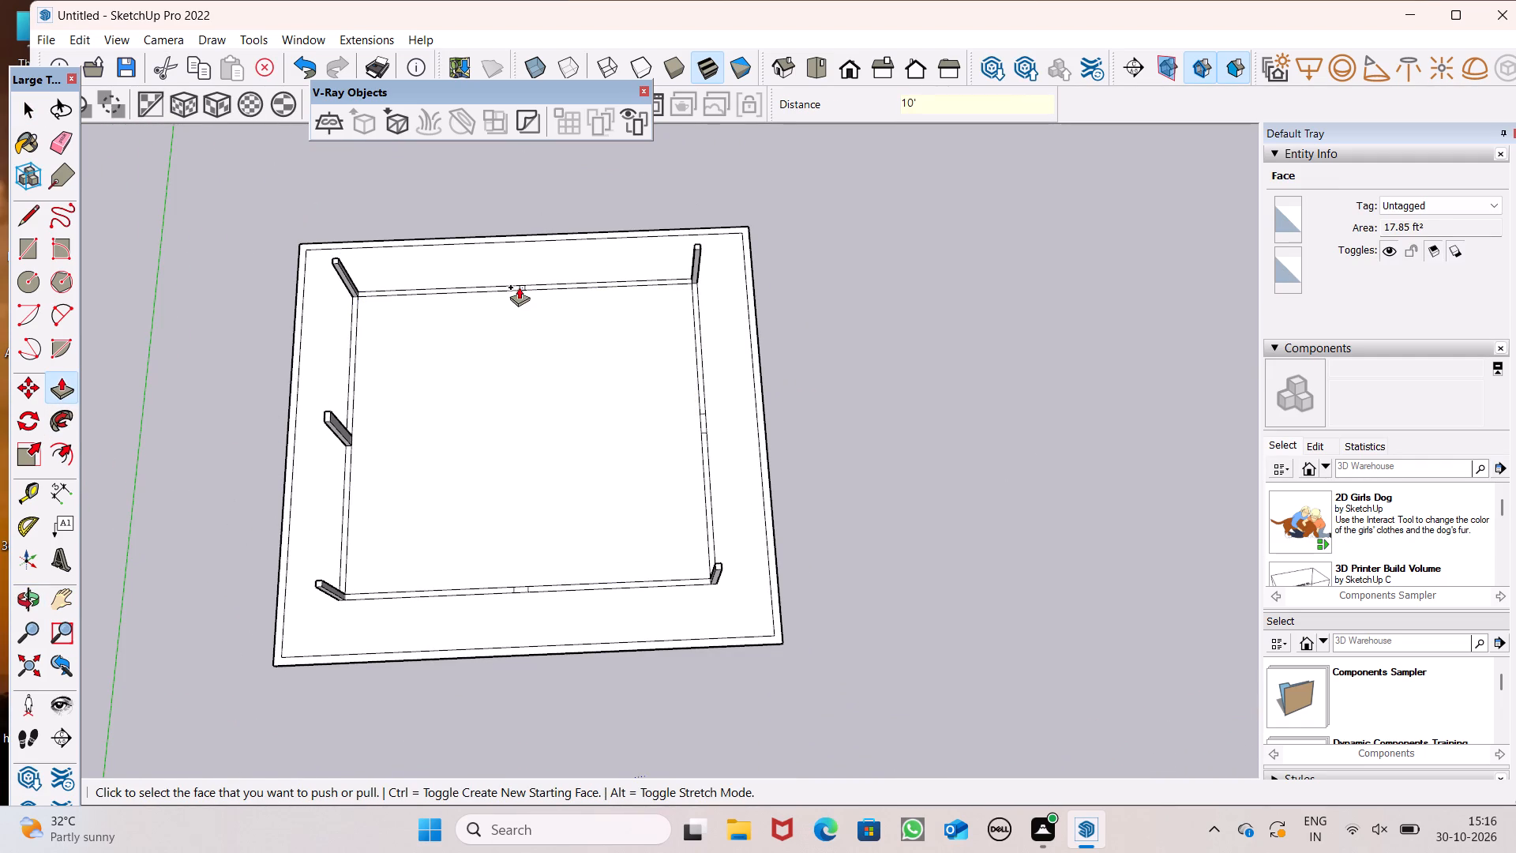
Push/Pull the 9" square midway along the wall strip farthest from the red axis up 10'.
{"action": "left_click", "coordinate": [521, 285]}
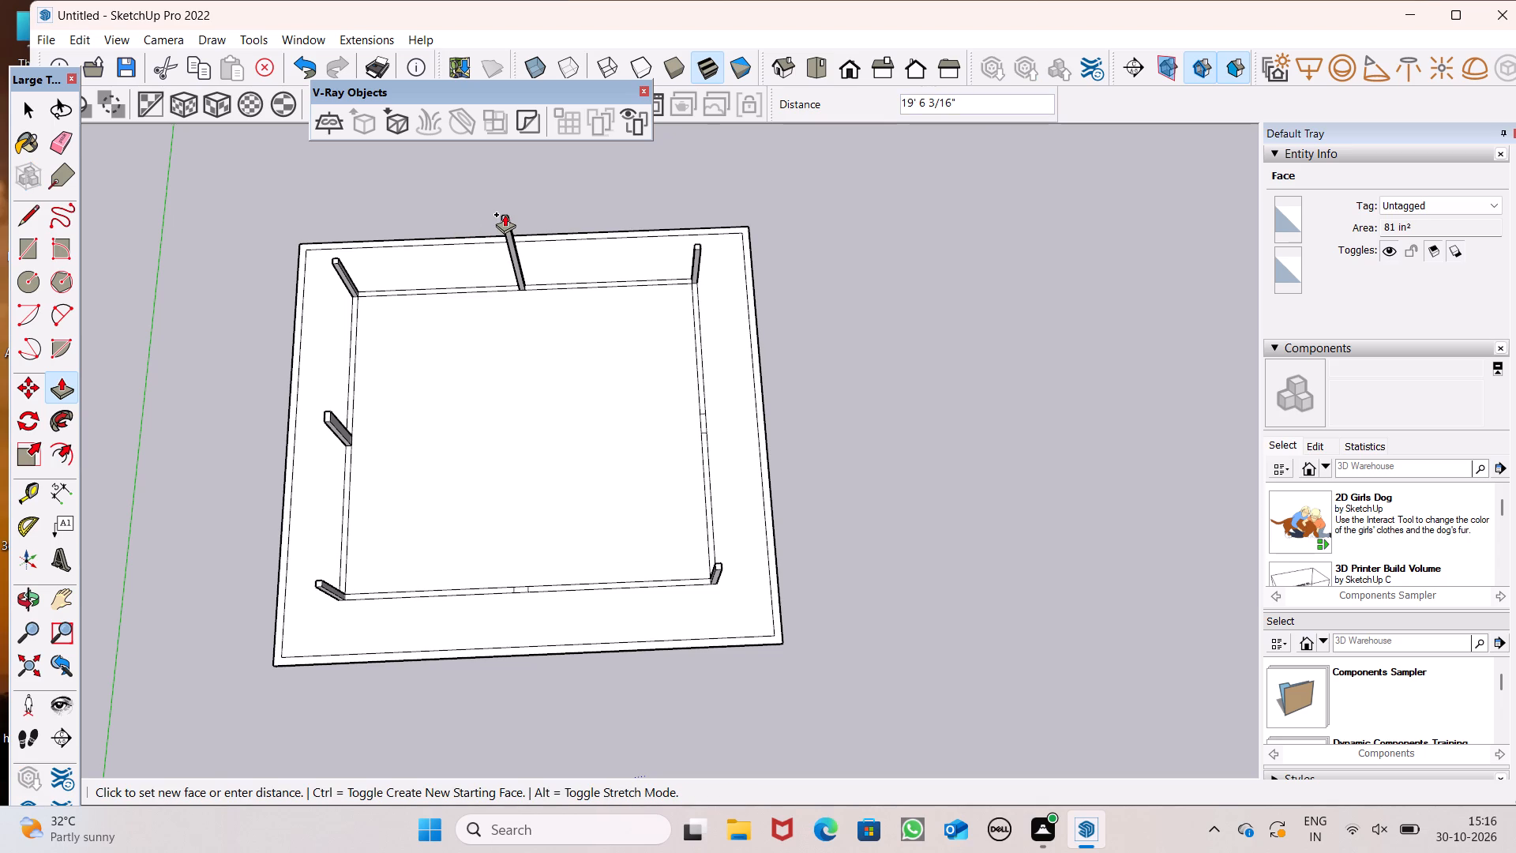
{"action": "type", "text": "10'"}
{"action": "key", "text": "Return"}
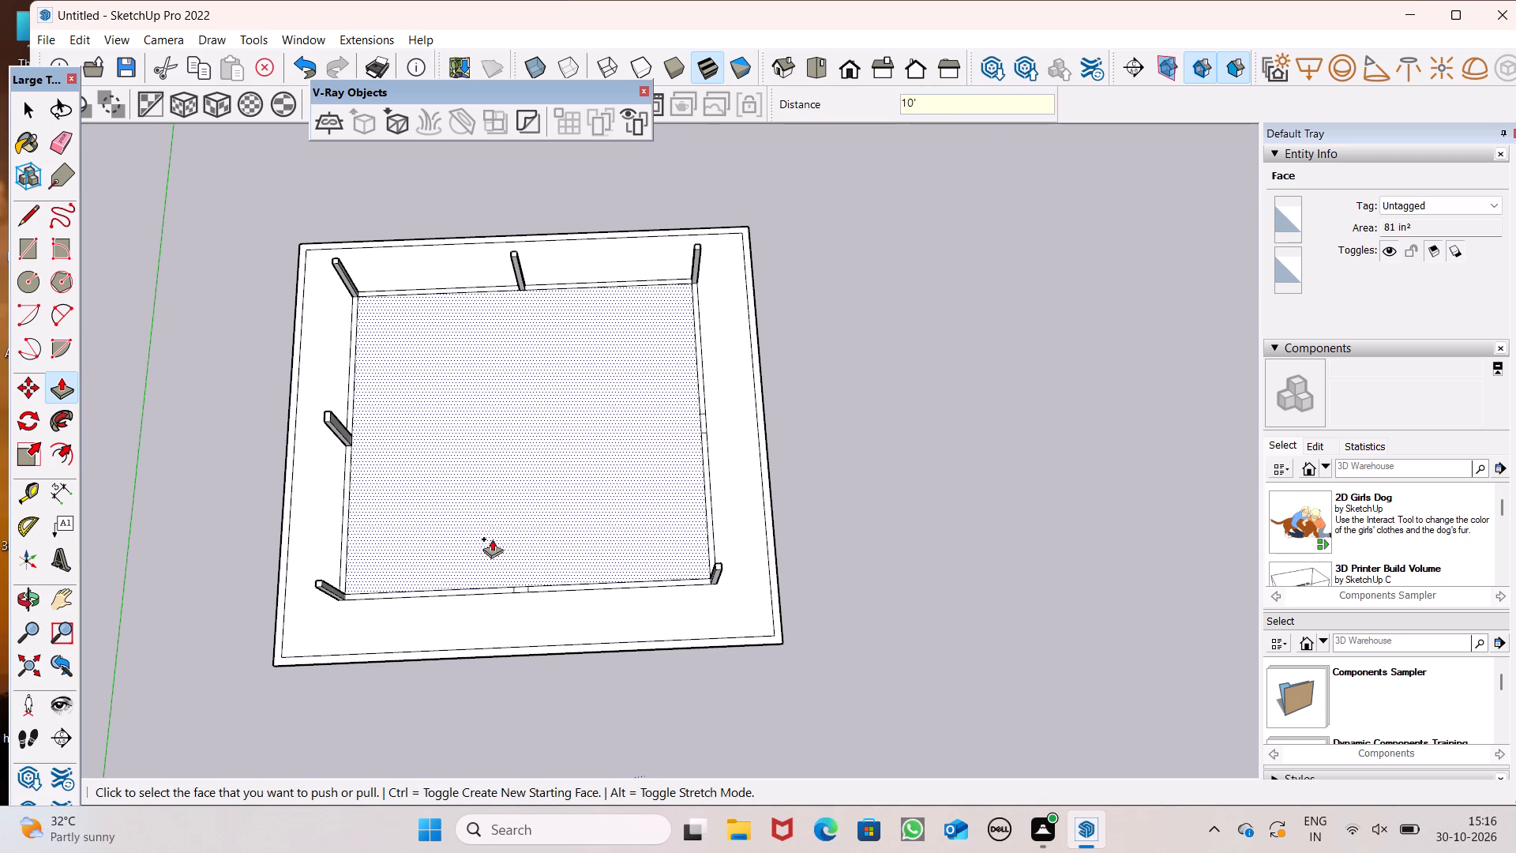
Push/Pull the small rectangle midway along the wall strip farthest from the green axis up 10'.
{"action": "left_click_drag", "start_coordinate": [701, 427], "coordinate": [686, 385]}
{"action": "key", "text": "ctrl+z"}
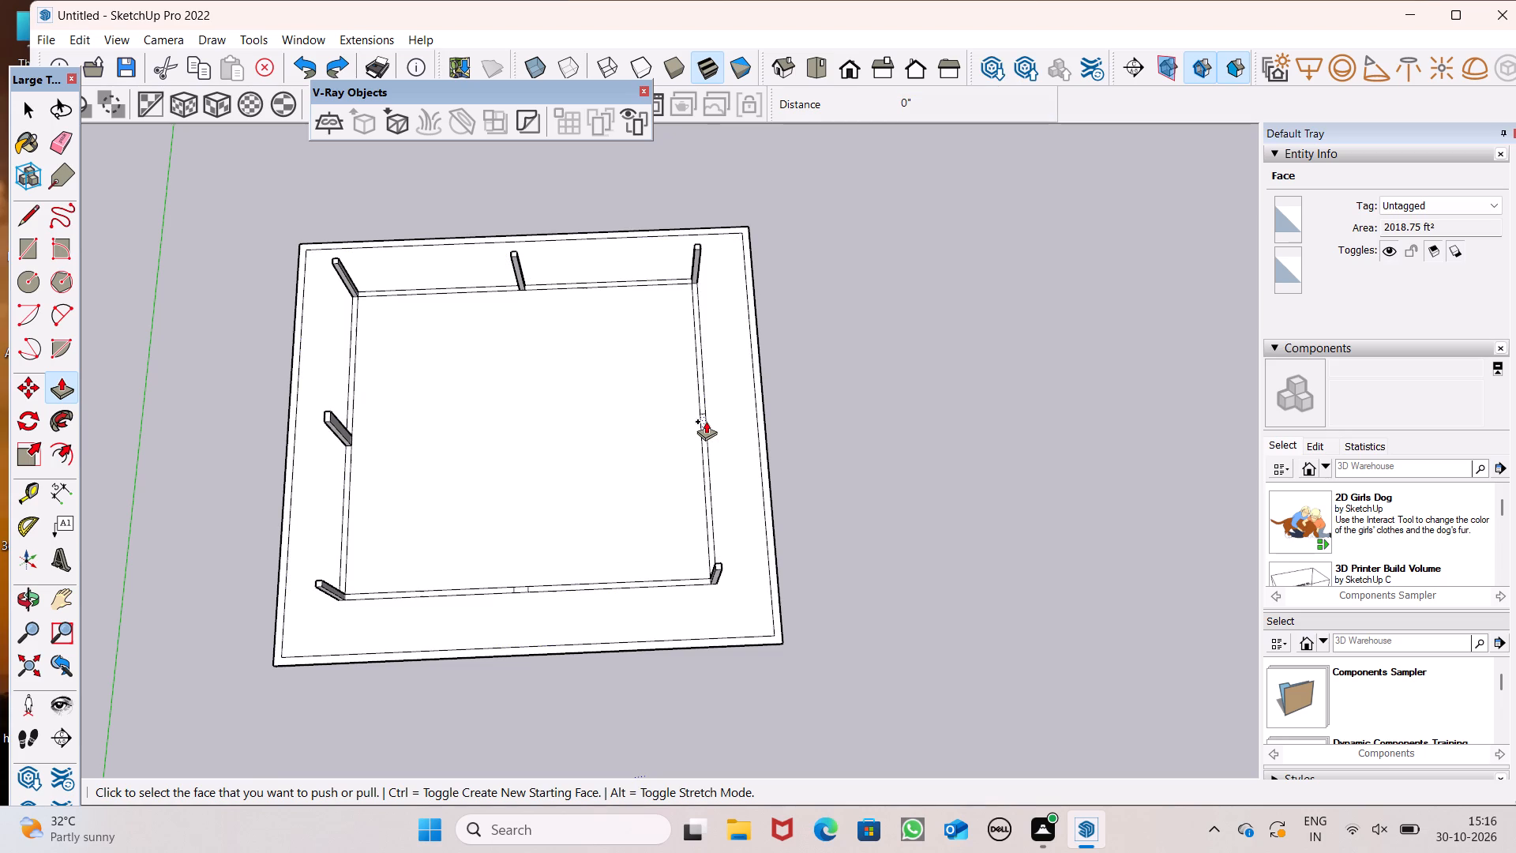
{"action": "left_click_drag", "start_coordinate": [702, 426], "coordinate": [662, 351]}
{"action": "type", "text": "10'"}
{"action": "key", "text": "Return"}
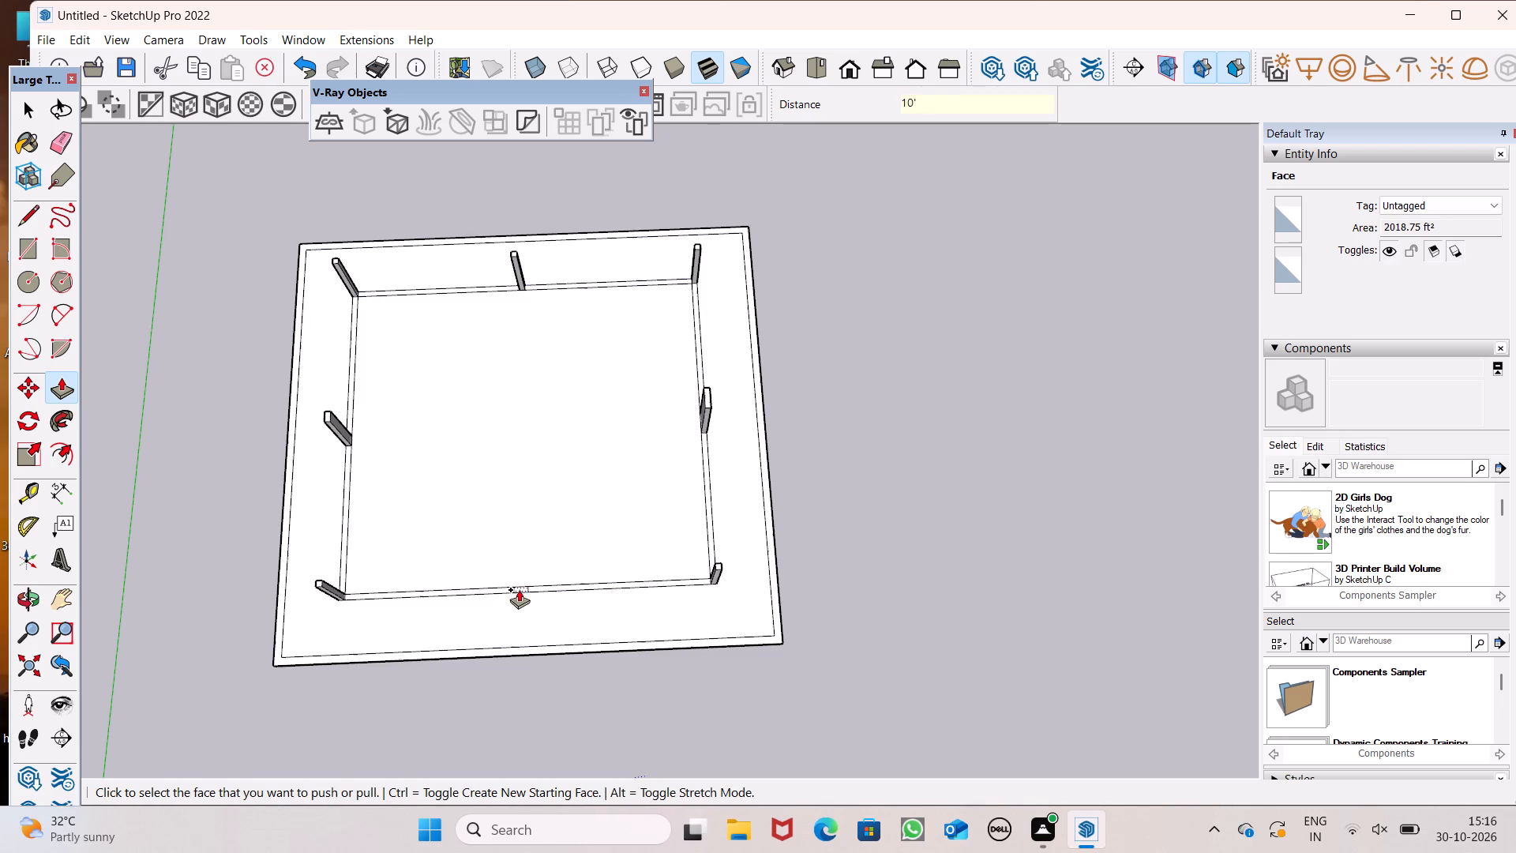
Push/Pull the small rectangle midway along the wall strip nearest the red axis up 10'.
{"action": "left_click_drag", "start_coordinate": [518, 588], "coordinate": [385, 528]}
{"action": "key", "text": "1"}
{"action": "type", "text": "0'"}
{"action": "key", "text": "Return"}
Extend the corner column nearest the origin by about 9 13/16" along the wall strip nearest the green axis.
{"action": "scroll", "coordinate": [385, 517], "scroll_direction": "down", "scroll_amount": 2}
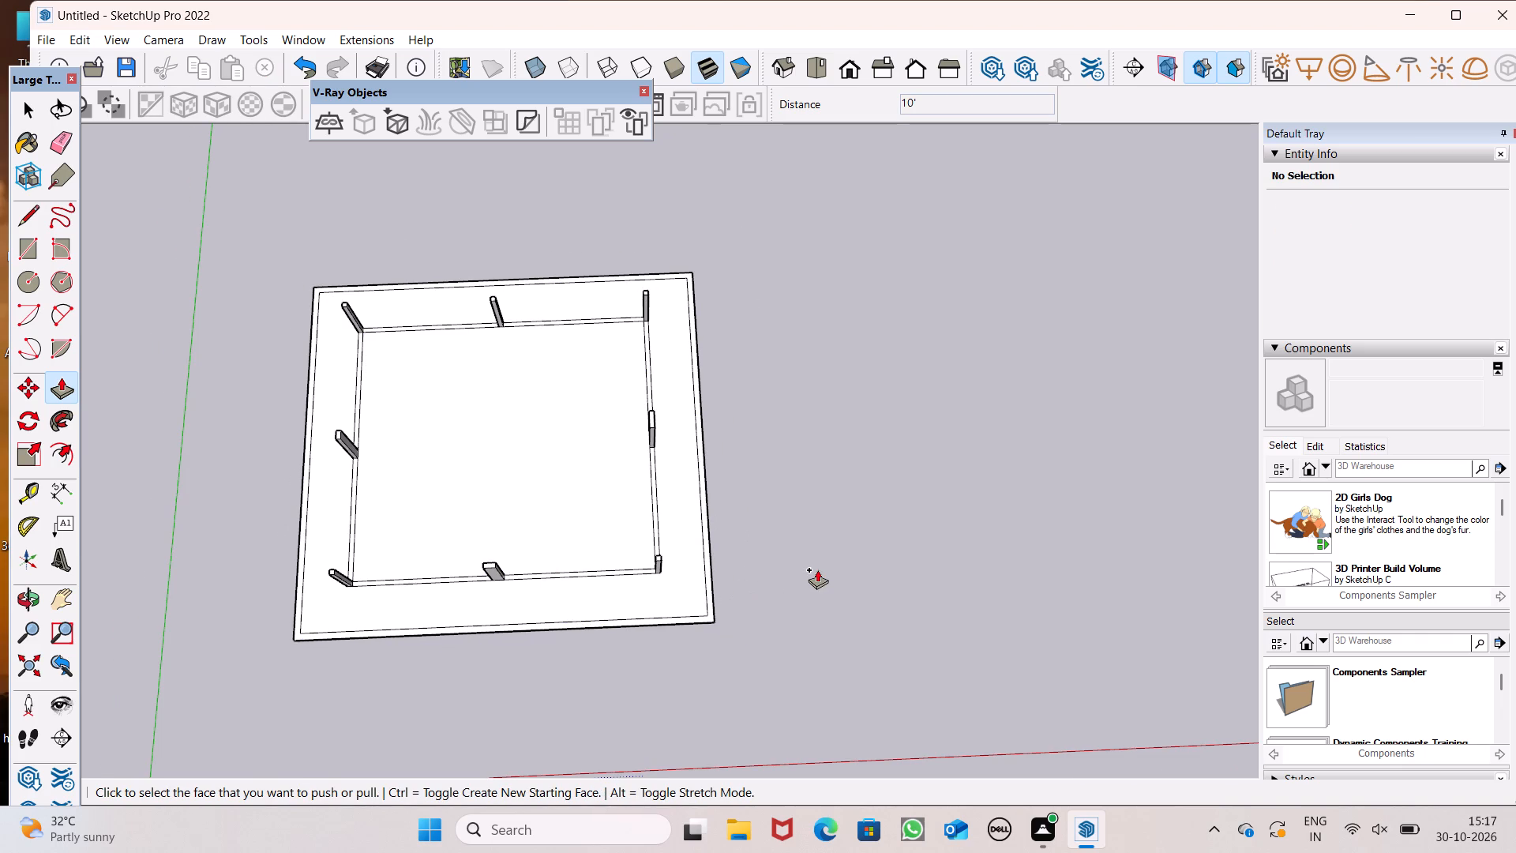
{"action": "key", "text": "space"}
{"action": "scroll", "coordinate": [812, 568], "scroll_direction": "down", "scroll_amount": 3}
{"action": "middle_click_drag", "start_coordinate": [583, 643], "coordinate": [1033, 456]}
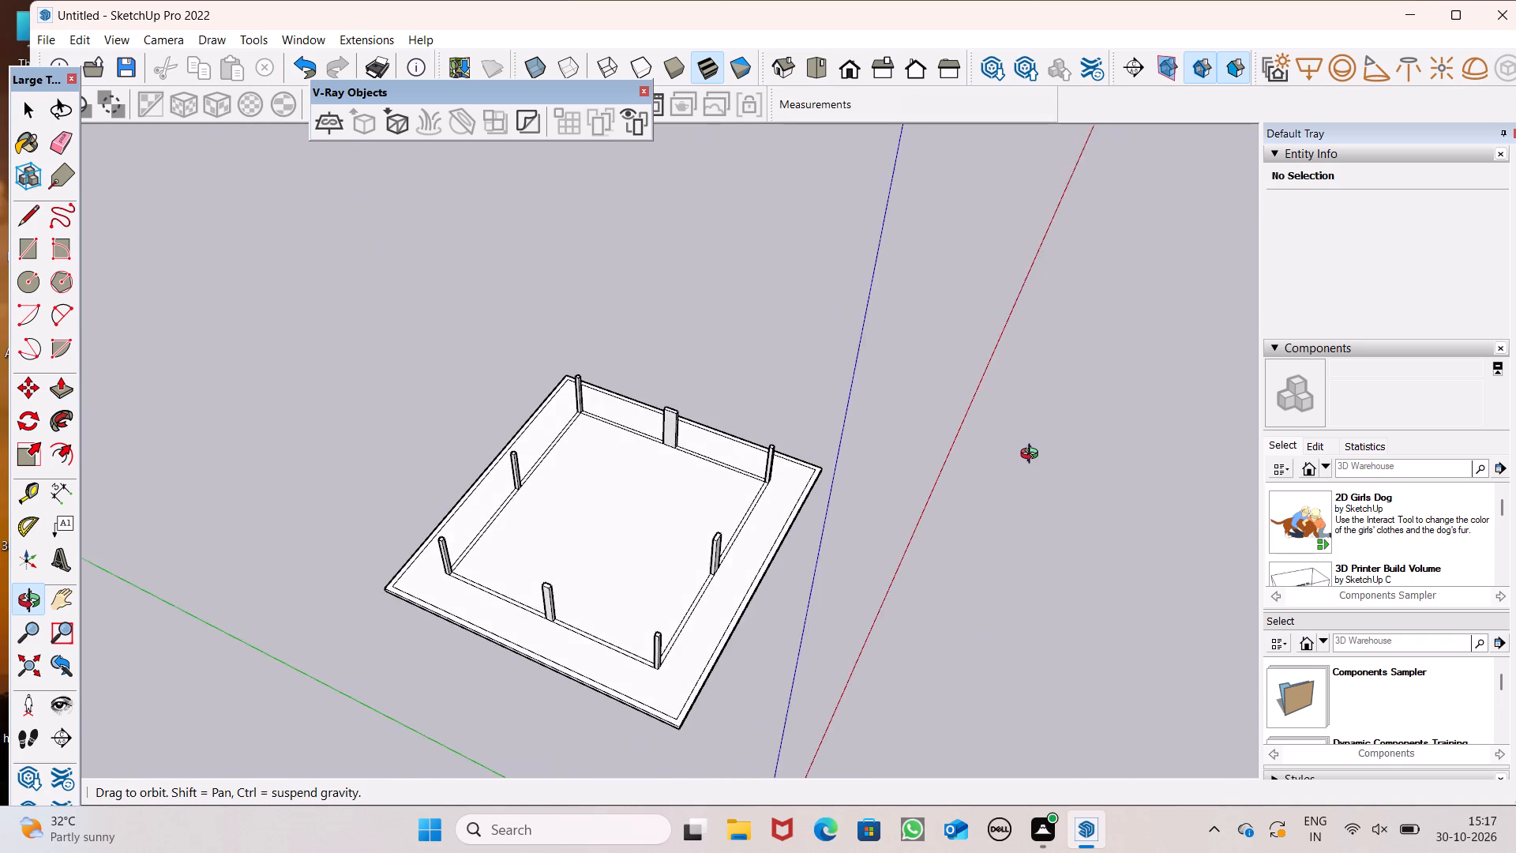
{"action": "middle_click_drag", "start_coordinate": [1033, 456], "coordinate": [992, 464]}
{"action": "scroll", "coordinate": [671, 554], "scroll_direction": "up", "scroll_amount": 8}
{"action": "middle_click_drag", "start_coordinate": [686, 567], "coordinate": [749, 397]}
{"action": "scroll", "coordinate": [786, 381], "scroll_direction": "down", "scroll_amount": 4}
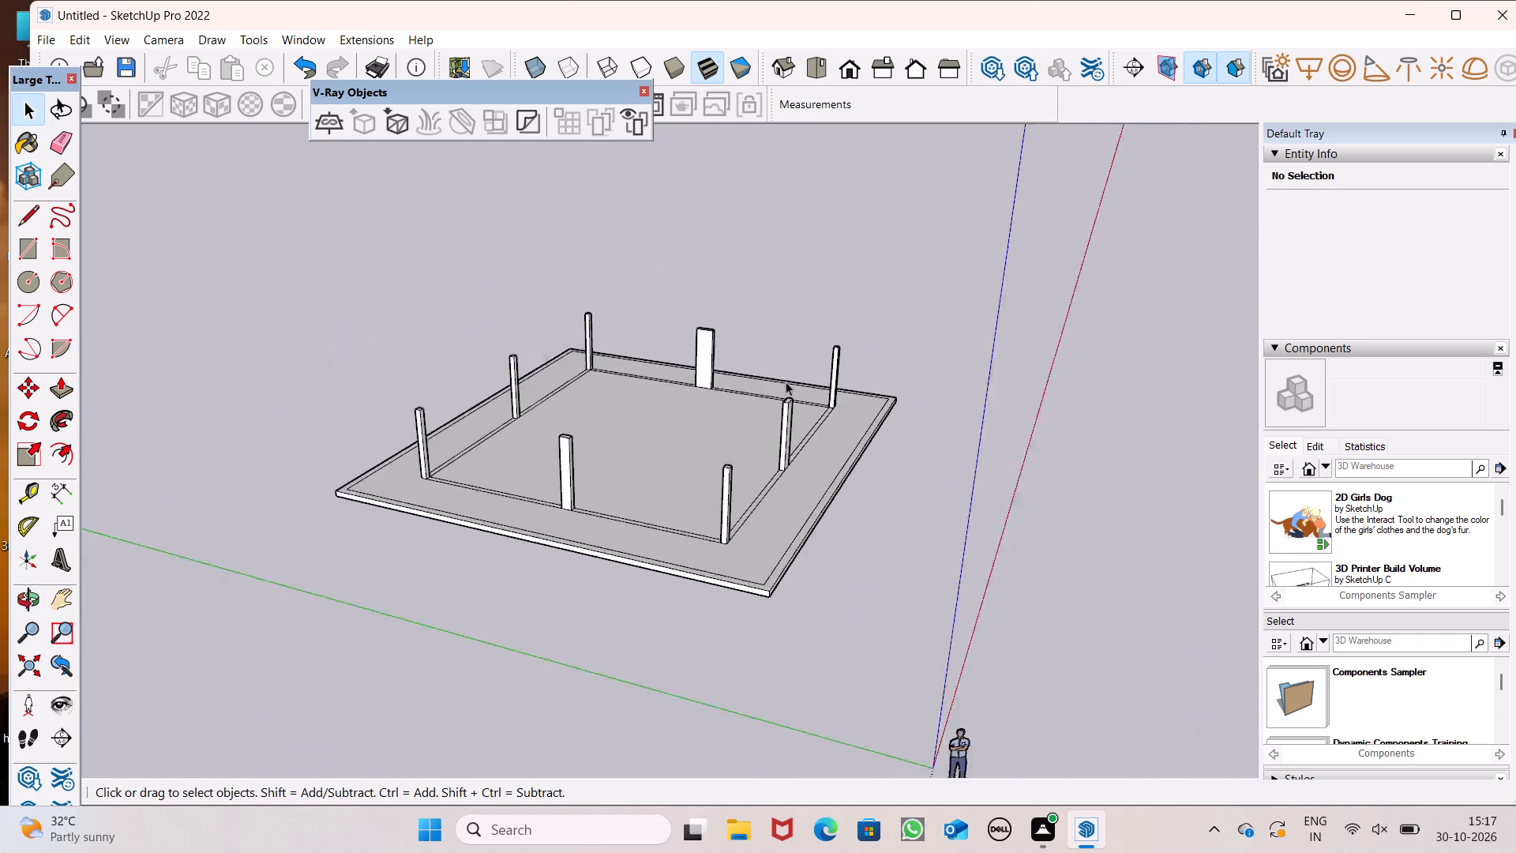
{"action": "scroll", "coordinate": [786, 381], "scroll_direction": "down", "scroll_amount": 2}
{"action": "middle_click_drag", "start_coordinate": [604, 480], "coordinate": [729, 492]}
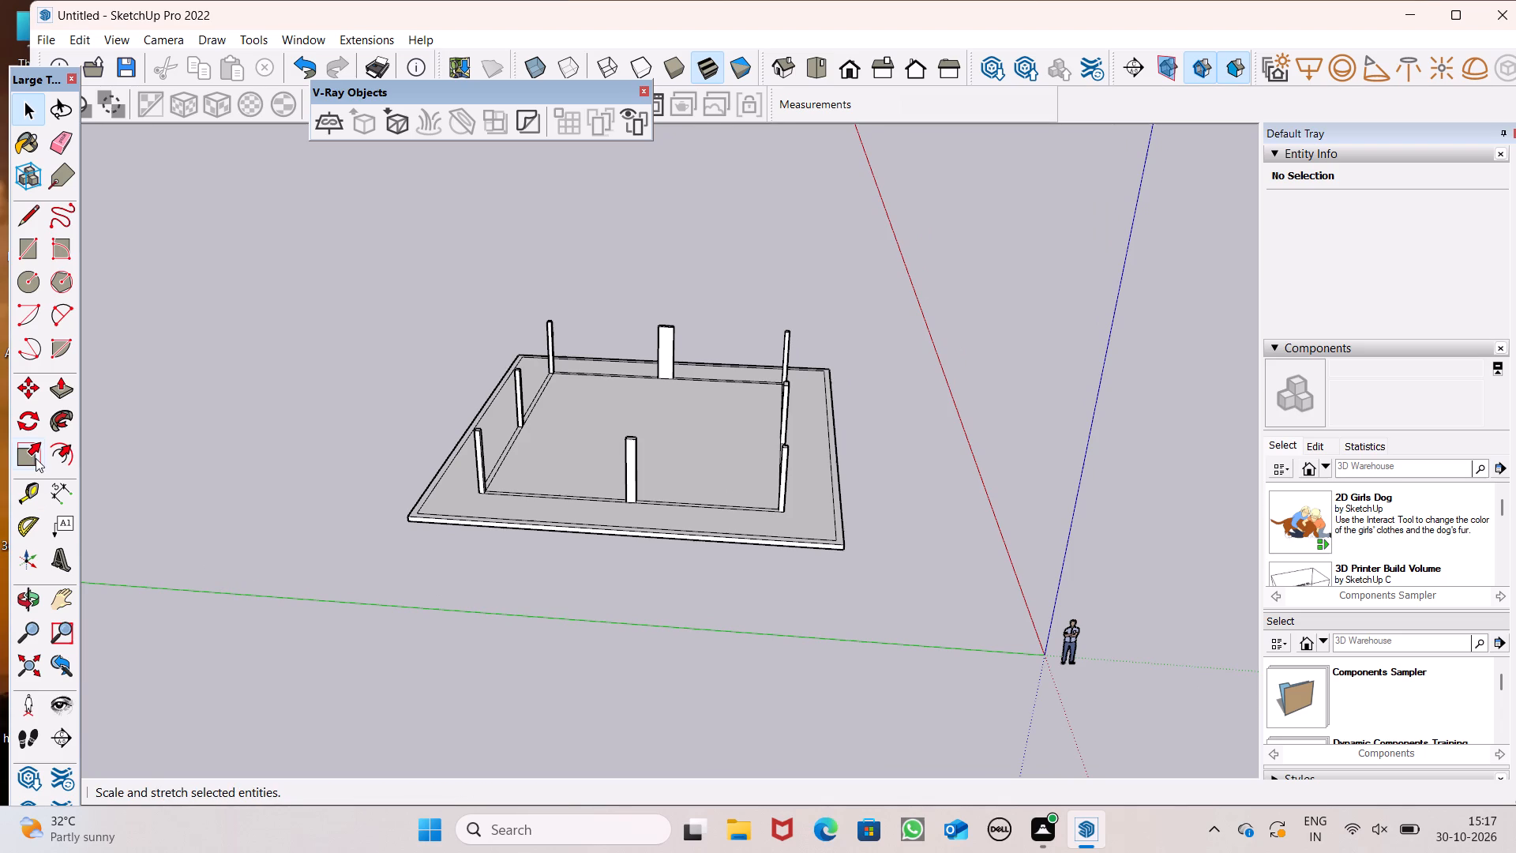
{"action": "left_click", "coordinate": [60, 395]}
{"action": "scroll", "coordinate": [907, 476], "scroll_direction": "up", "scroll_amount": 8}
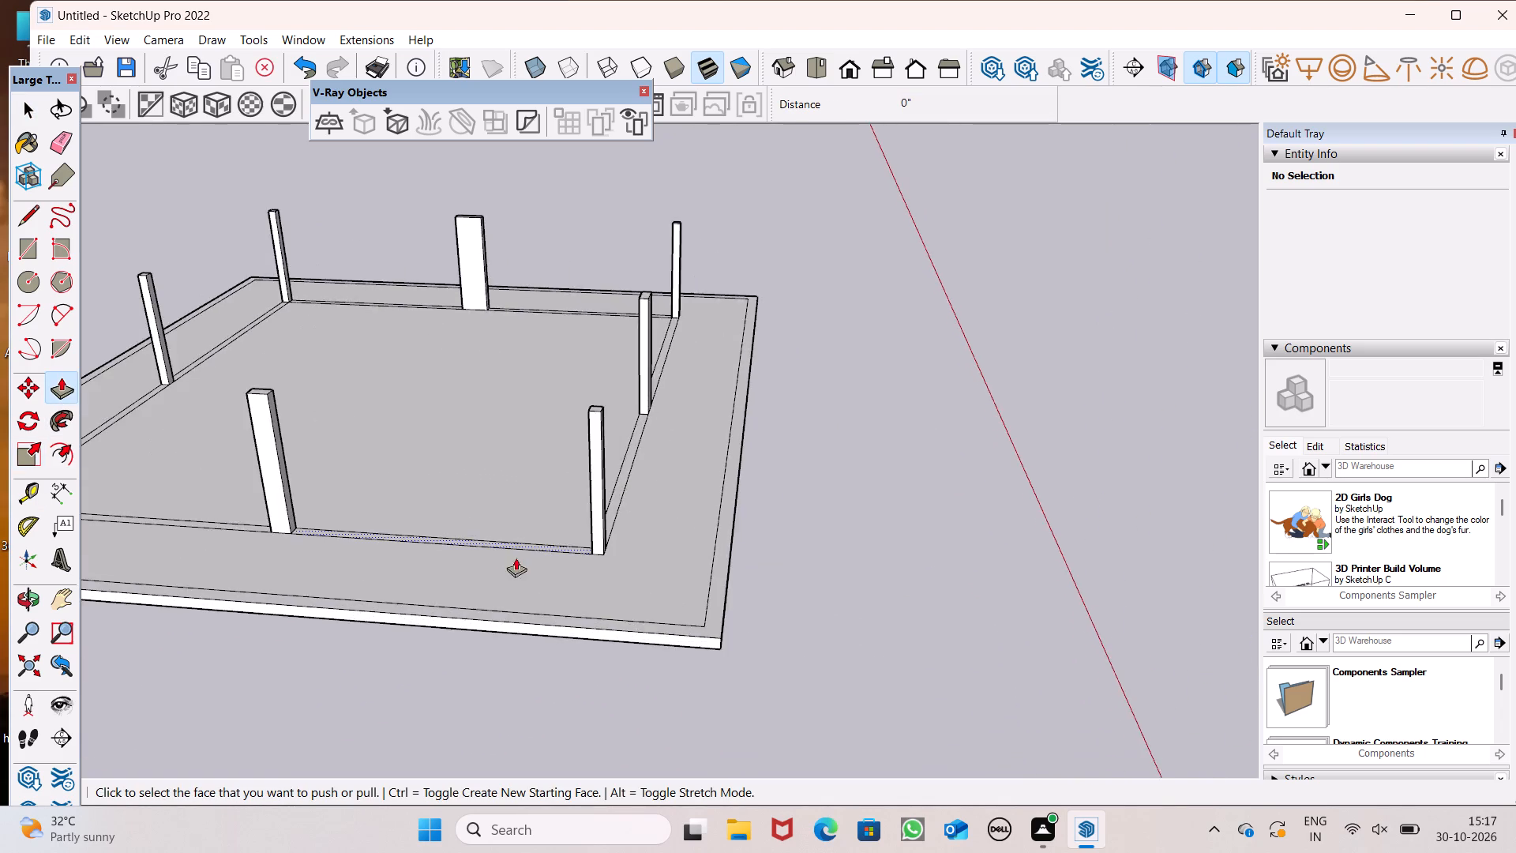
{"action": "middle_click_drag", "start_coordinate": [482, 573], "coordinate": [786, 589]}
{"action": "scroll", "coordinate": [898, 433], "scroll_direction": "up", "scroll_amount": 8}
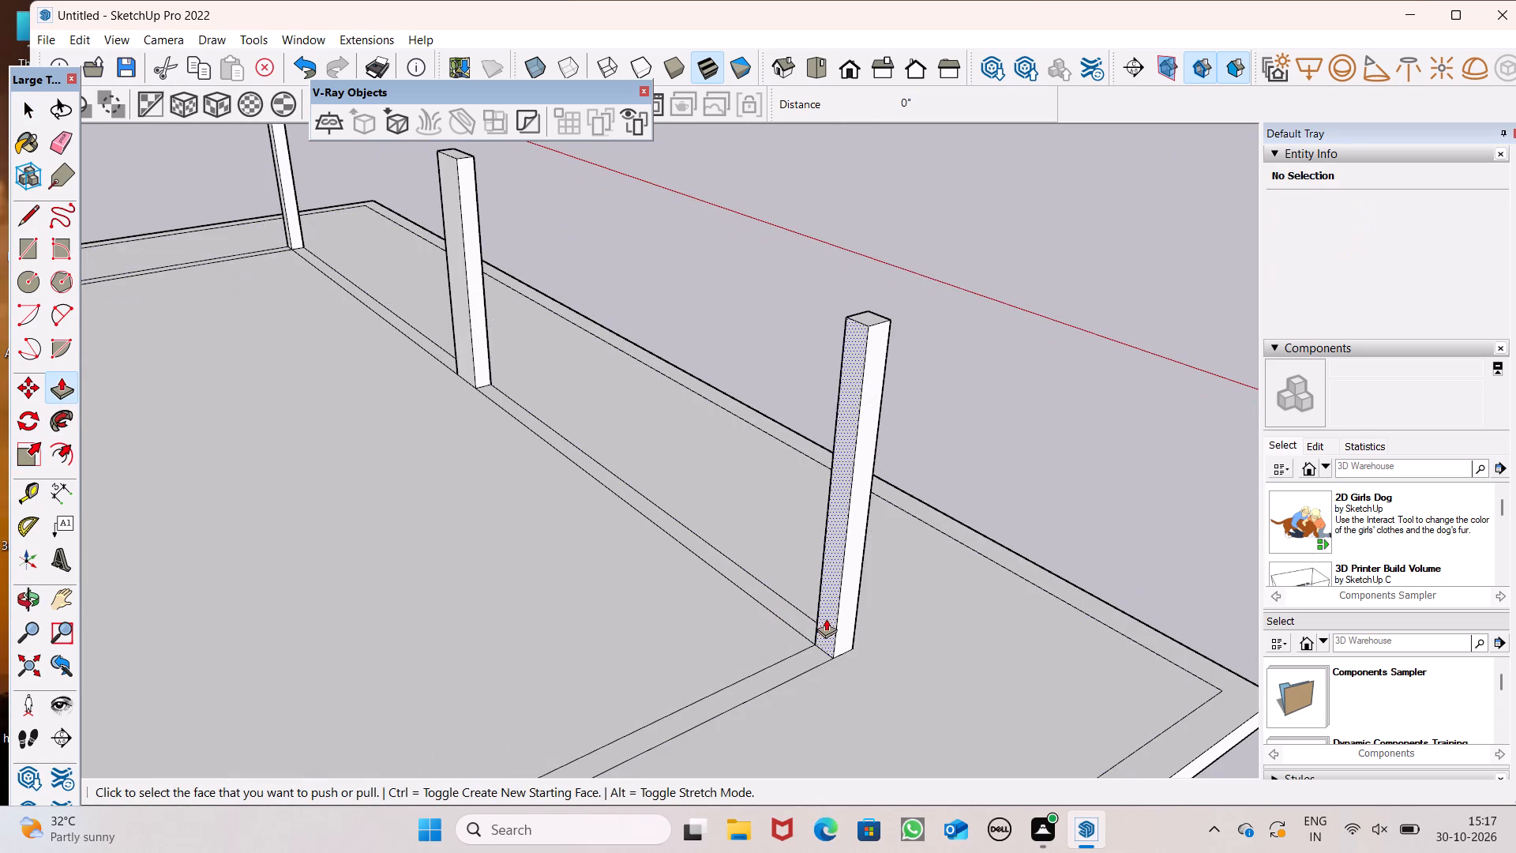
{"action": "left_click_drag", "start_coordinate": [826, 618], "coordinate": [806, 633]}
Extend the corner column nearest the origin by about 7 1/2" along the wall strip nearest the red axis.
{"action": "scroll", "coordinate": [795, 613], "scroll_direction": "down", "scroll_amount": 4}
{"action": "middle_click_drag", "start_coordinate": [825, 605], "coordinate": [0, 626]}
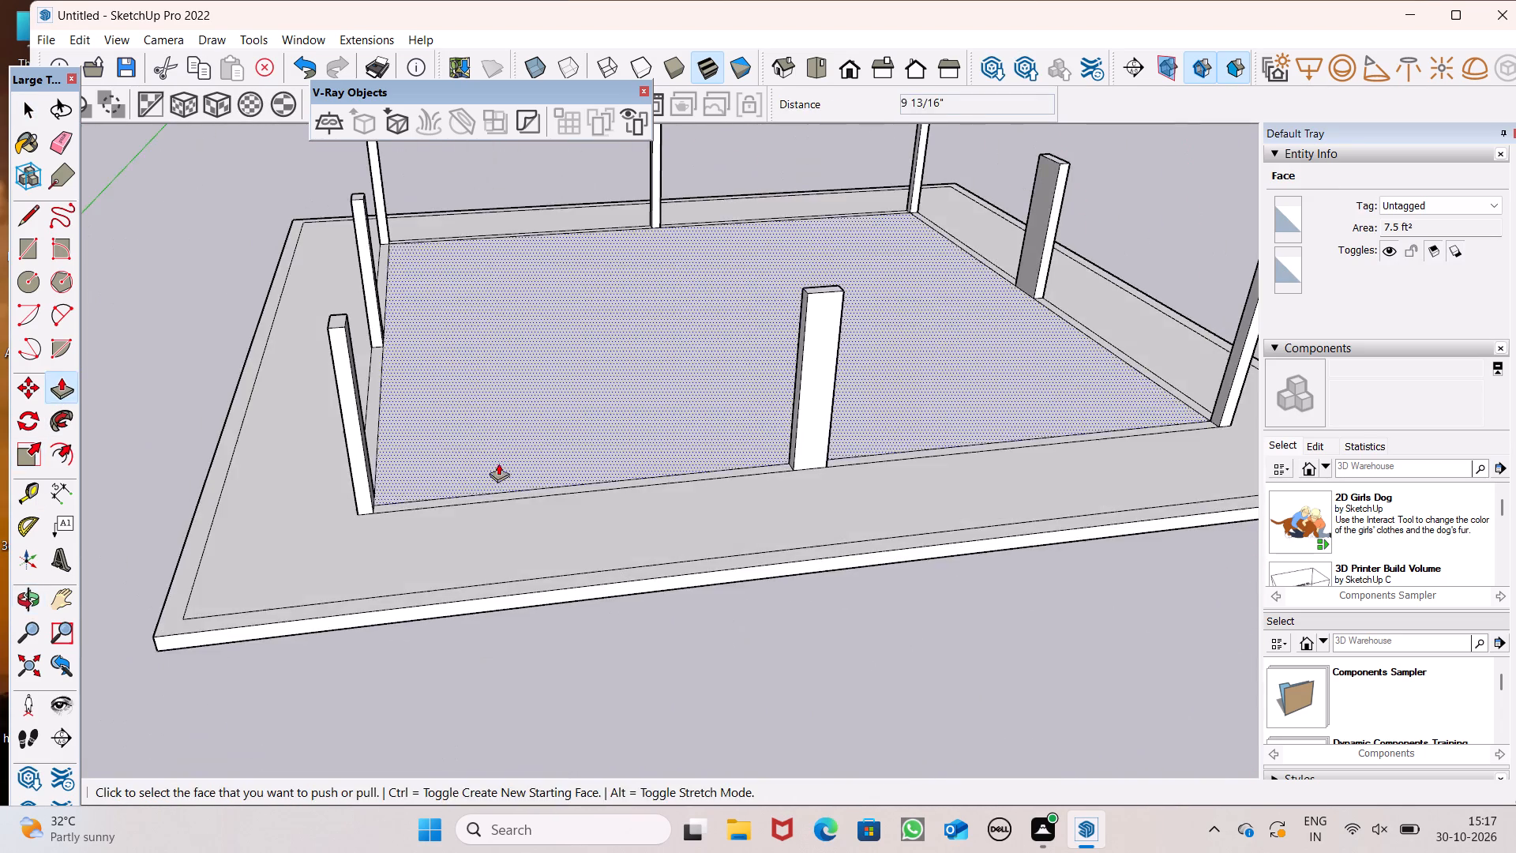
{"action": "middle_click_drag", "start_coordinate": [493, 471], "coordinate": [267, 494]}
{"action": "scroll", "coordinate": [264, 388], "scroll_direction": "up", "scroll_amount": 14}
{"action": "left_click_drag", "start_coordinate": [246, 456], "coordinate": [265, 481]}
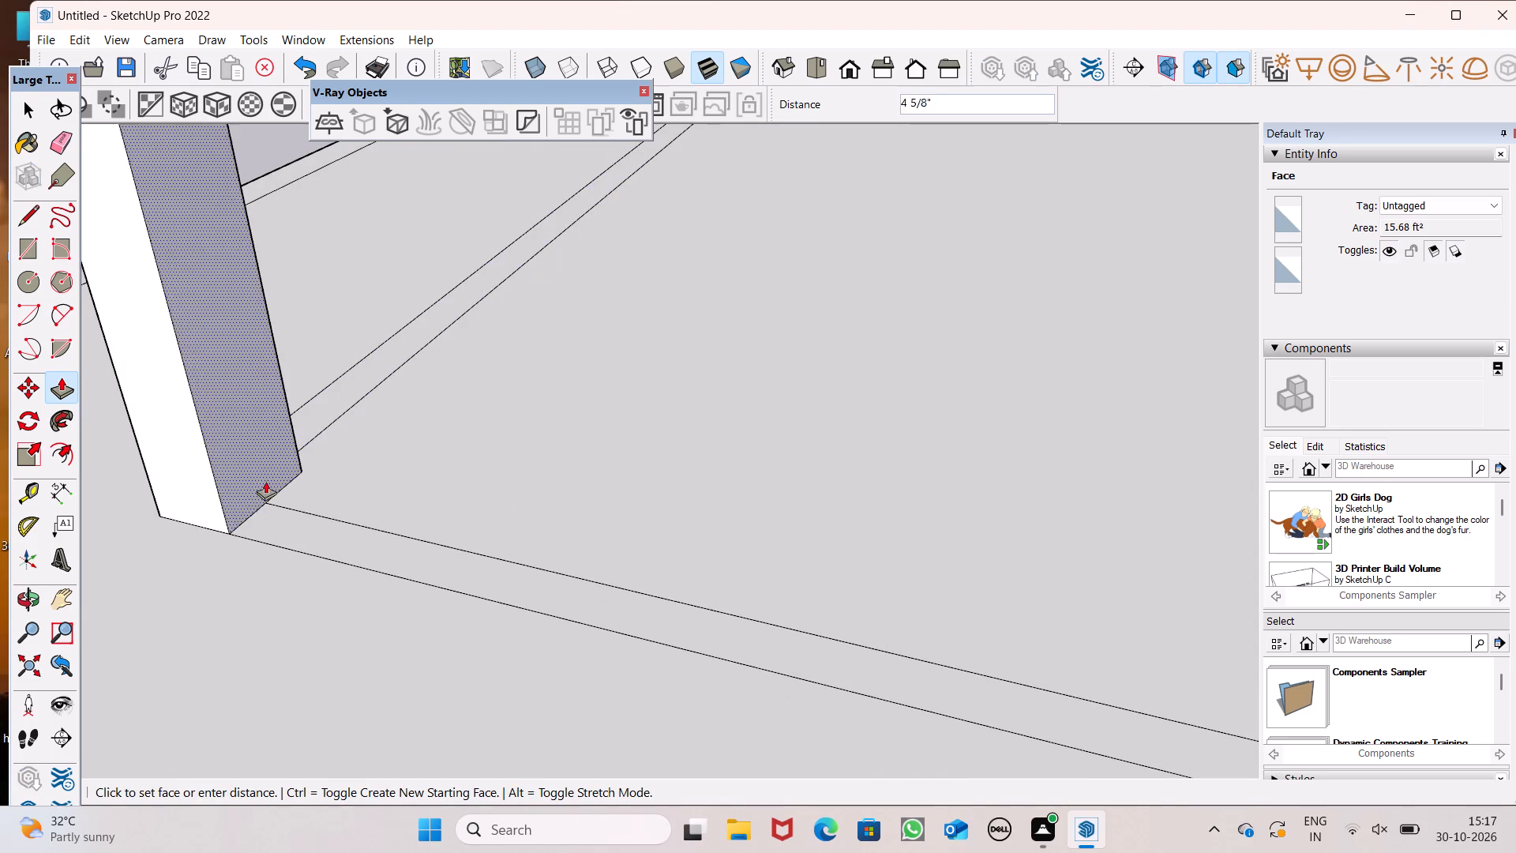
{"action": "left_click_drag", "start_coordinate": [265, 481], "coordinate": [276, 490]}
Push/Pull the end face, away from the origin, of the column midway along the wall strip nearest the red axis by 15/16".
{"action": "scroll", "coordinate": [366, 443], "scroll_direction": "down", "scroll_amount": 13}
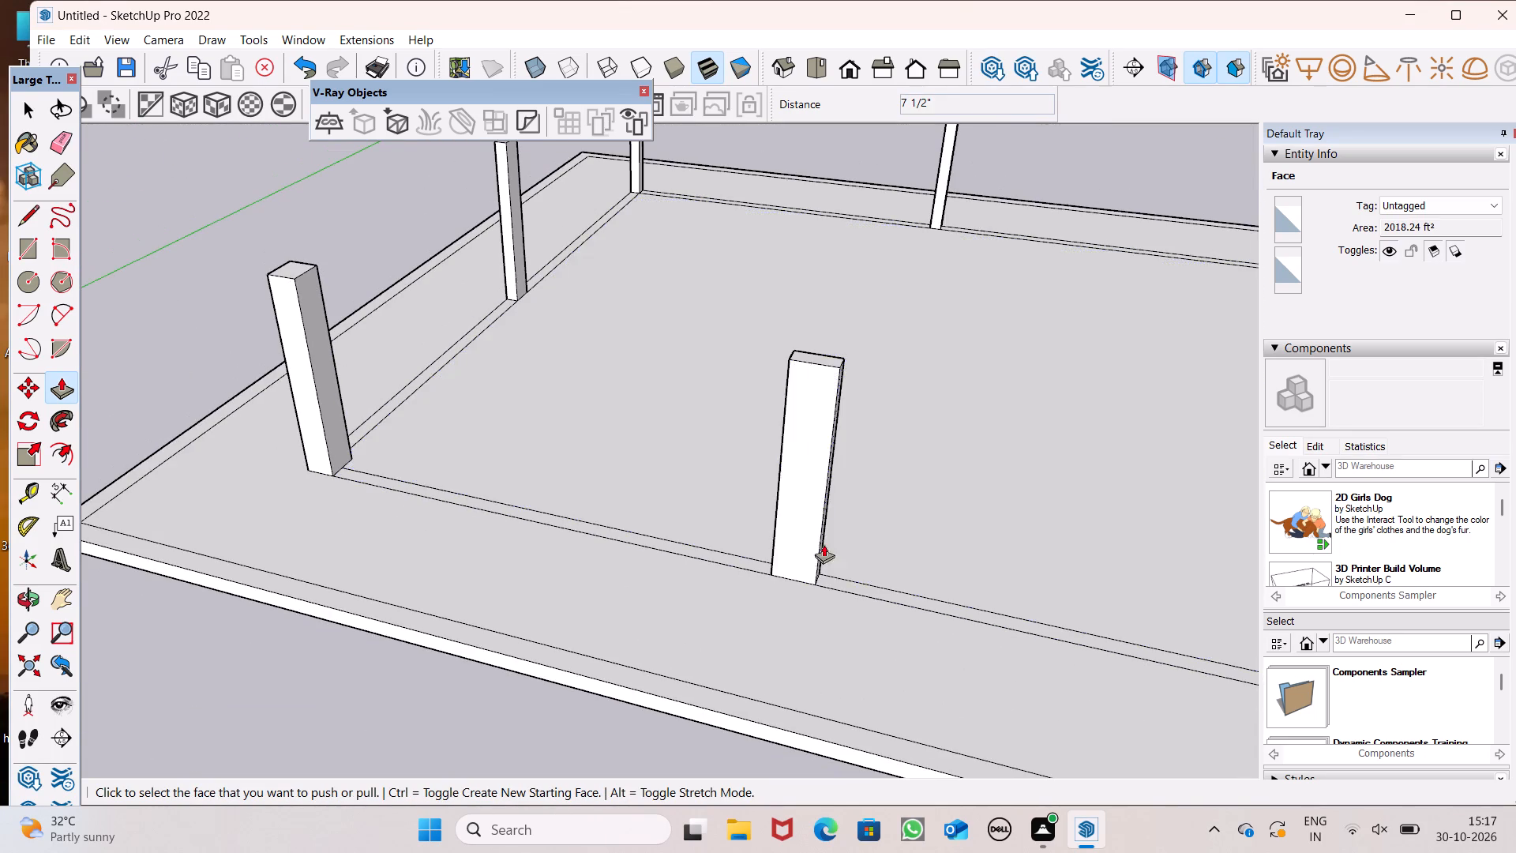
{"action": "middle_click_drag", "start_coordinate": [829, 560], "coordinate": [573, 528]}
{"action": "scroll", "coordinate": [572, 526], "scroll_direction": "up", "scroll_amount": 2}
{"action": "scroll", "coordinate": [574, 526], "scroll_direction": "down", "scroll_amount": 1}
{"action": "scroll", "coordinate": [575, 526], "scroll_direction": "up", "scroll_amount": 1}
{"action": "left_click", "coordinate": [602, 540]}
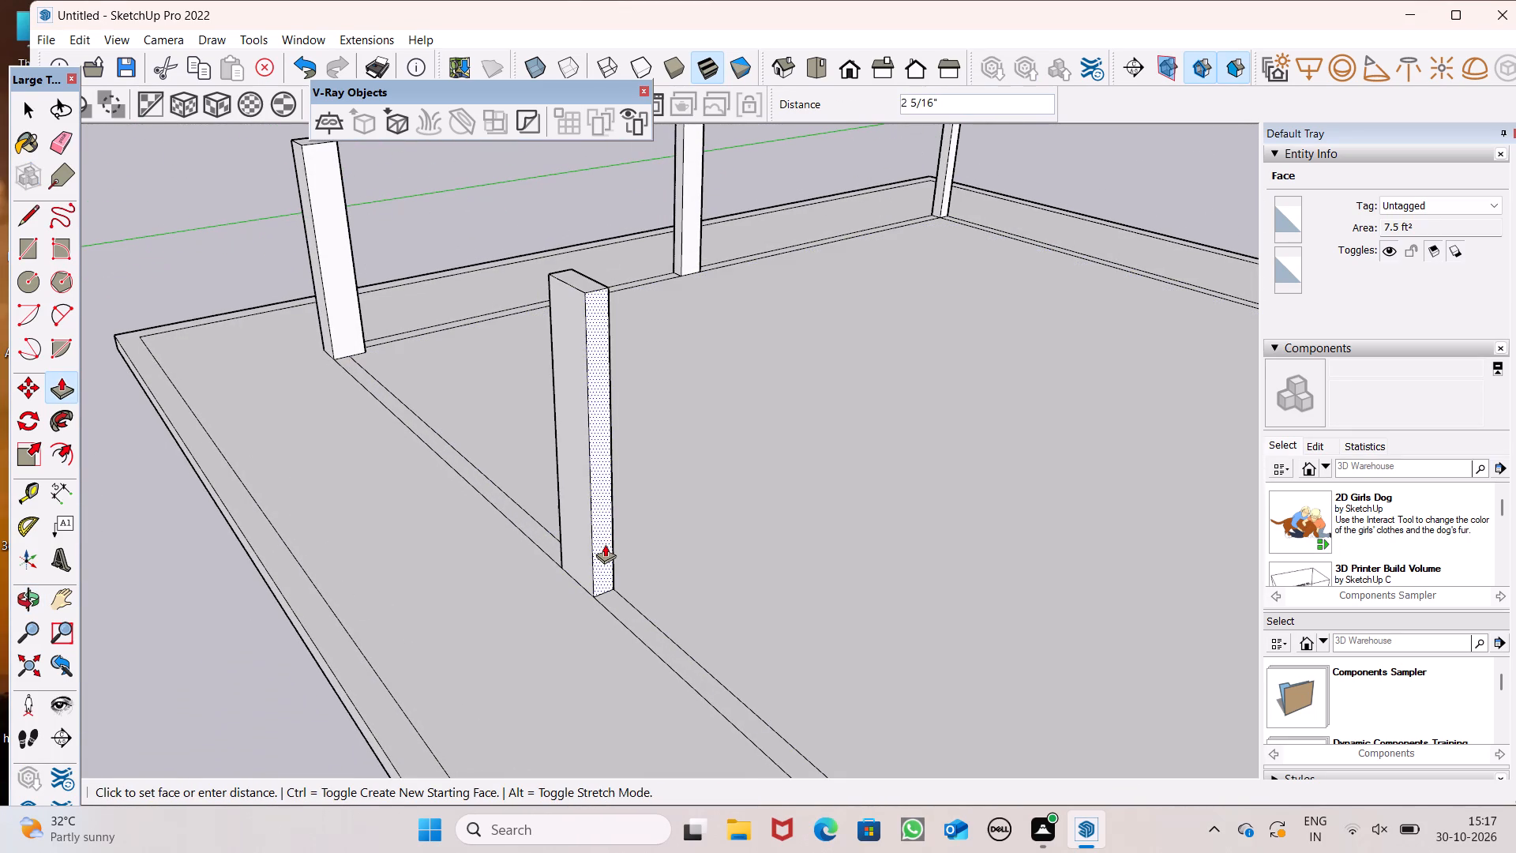
Pull that middle column's inner face 9 13/16" into the floor, flush with the origin corner column.
{"action": "middle_click_drag", "start_coordinate": [619, 557], "coordinate": [281, 566]}
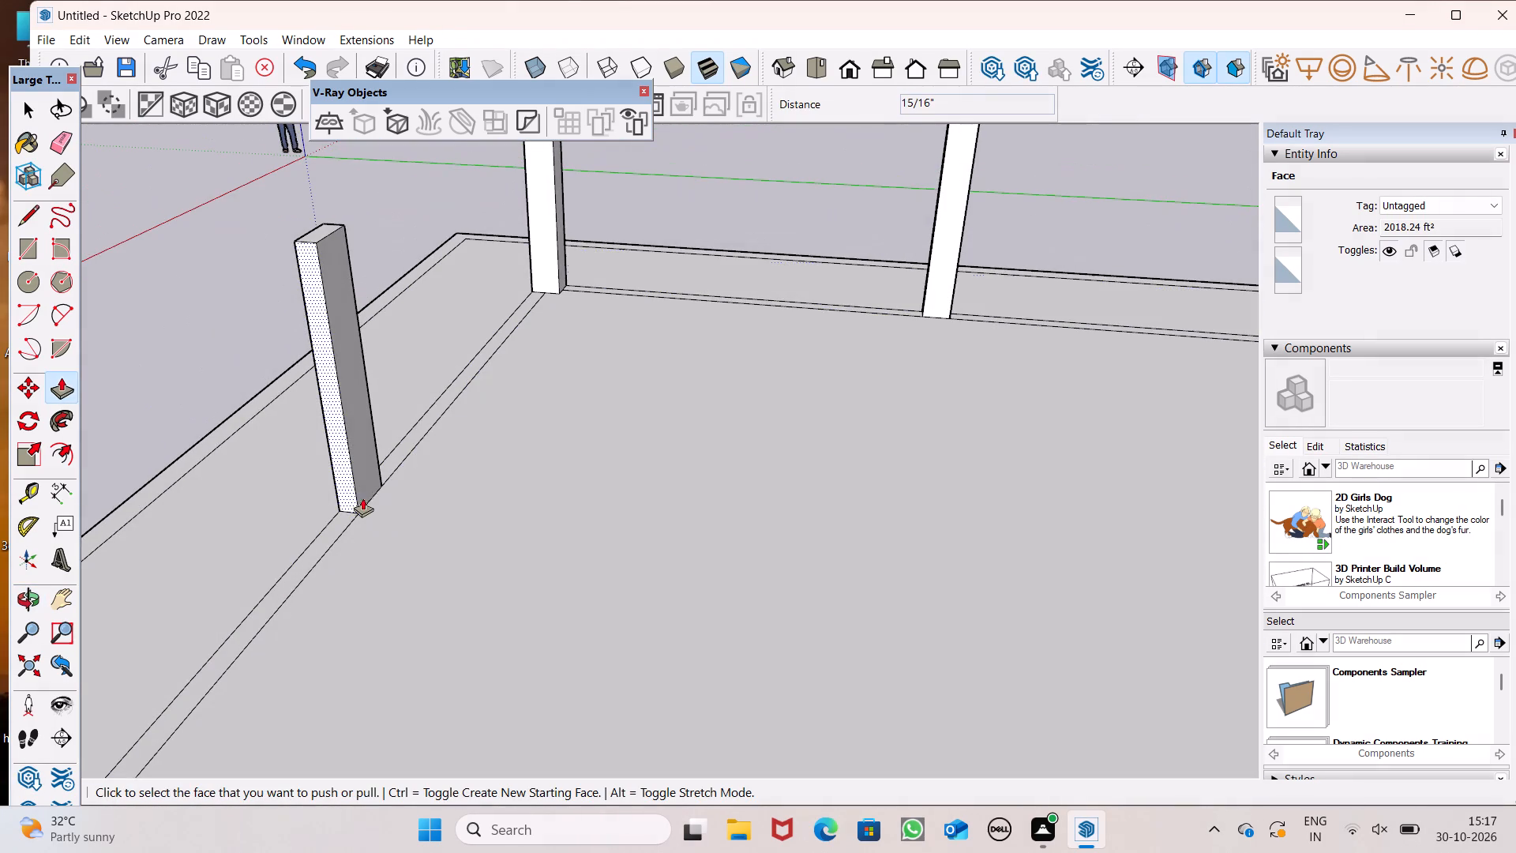
{"action": "left_click_drag", "start_coordinate": [373, 488], "coordinate": [531, 255]}
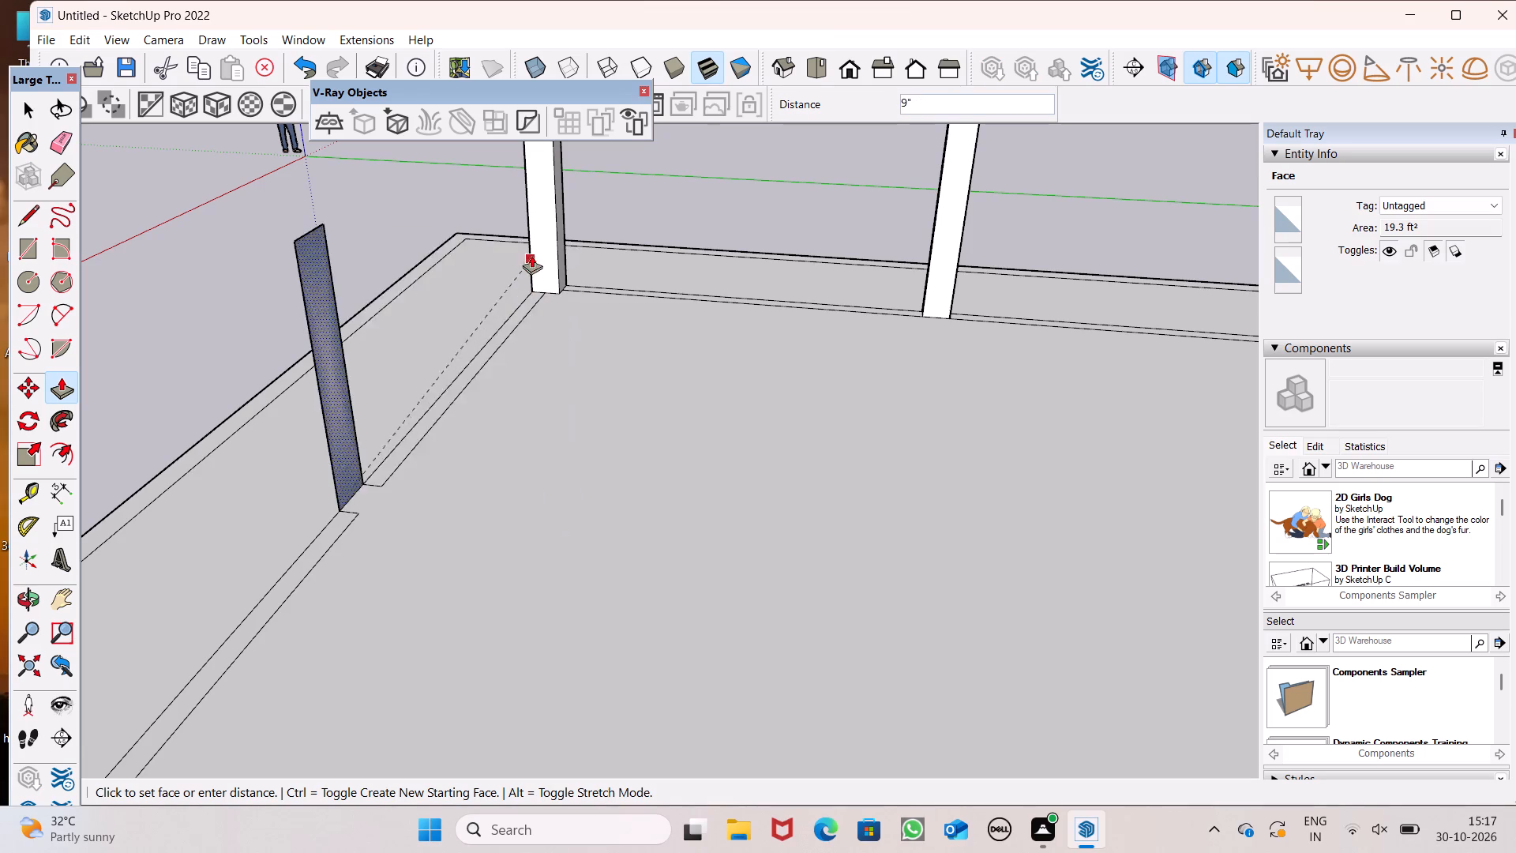
{"action": "left_click_drag", "start_coordinate": [531, 255], "coordinate": [554, 244]}
Pull the inner face of the middle column nearest the green axis 7 1/2" inward, flush with the origin corner column.
{"action": "scroll", "coordinate": [575, 291], "scroll_direction": "down", "scroll_amount": 3}
{"action": "middle_click_drag", "start_coordinate": [356, 414], "coordinate": [404, 447]}
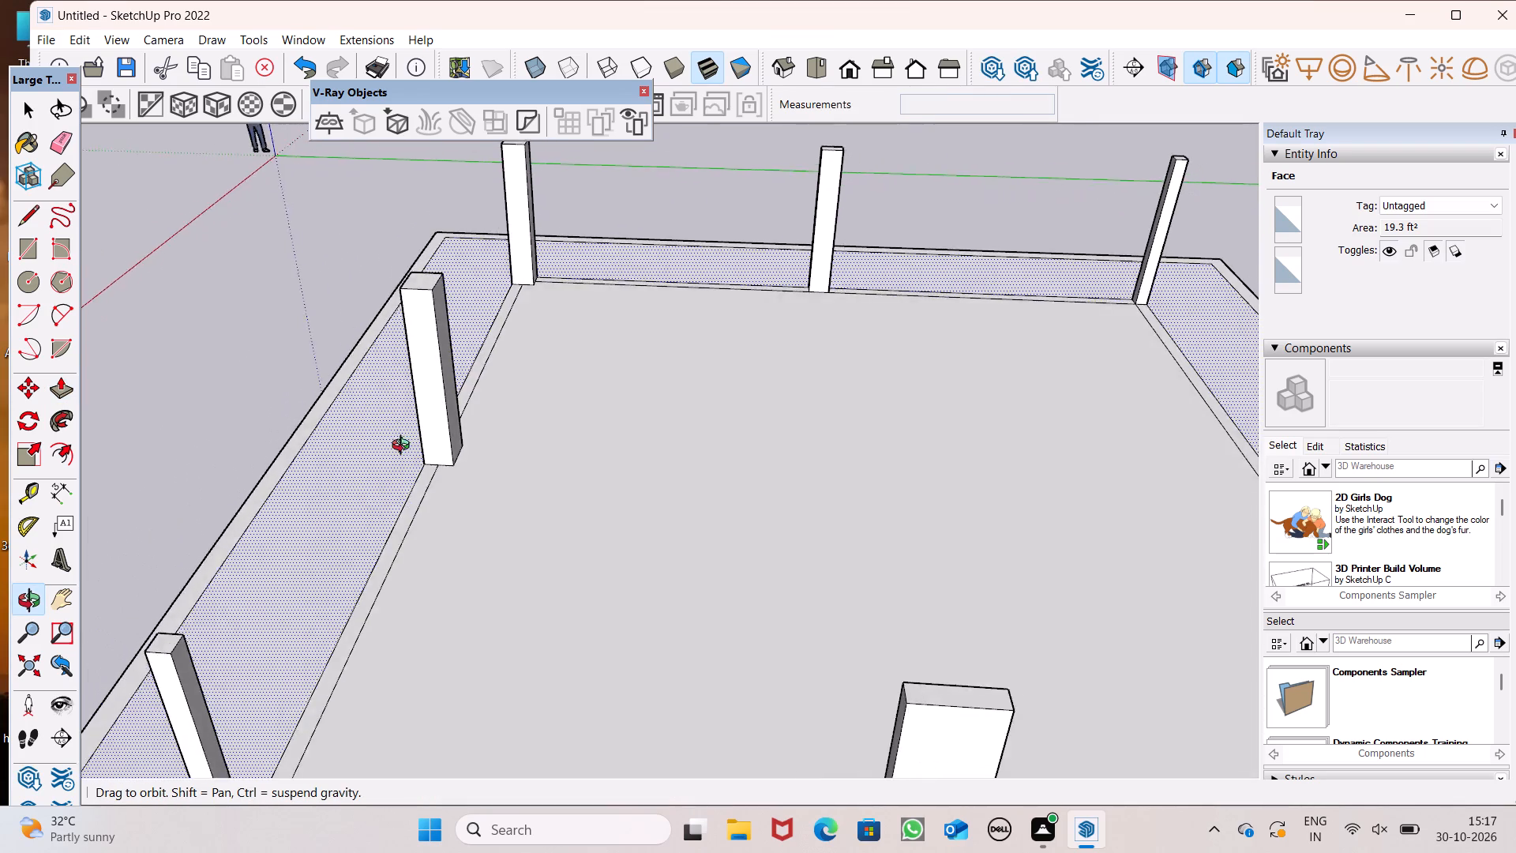
{"action": "middle_click_drag", "start_coordinate": [404, 447], "coordinate": [531, 674]}
{"action": "scroll", "coordinate": [448, 577], "scroll_direction": "down", "scroll_amount": 6}
{"action": "scroll", "coordinate": [618, 183], "scroll_direction": "up", "scroll_amount": 6}
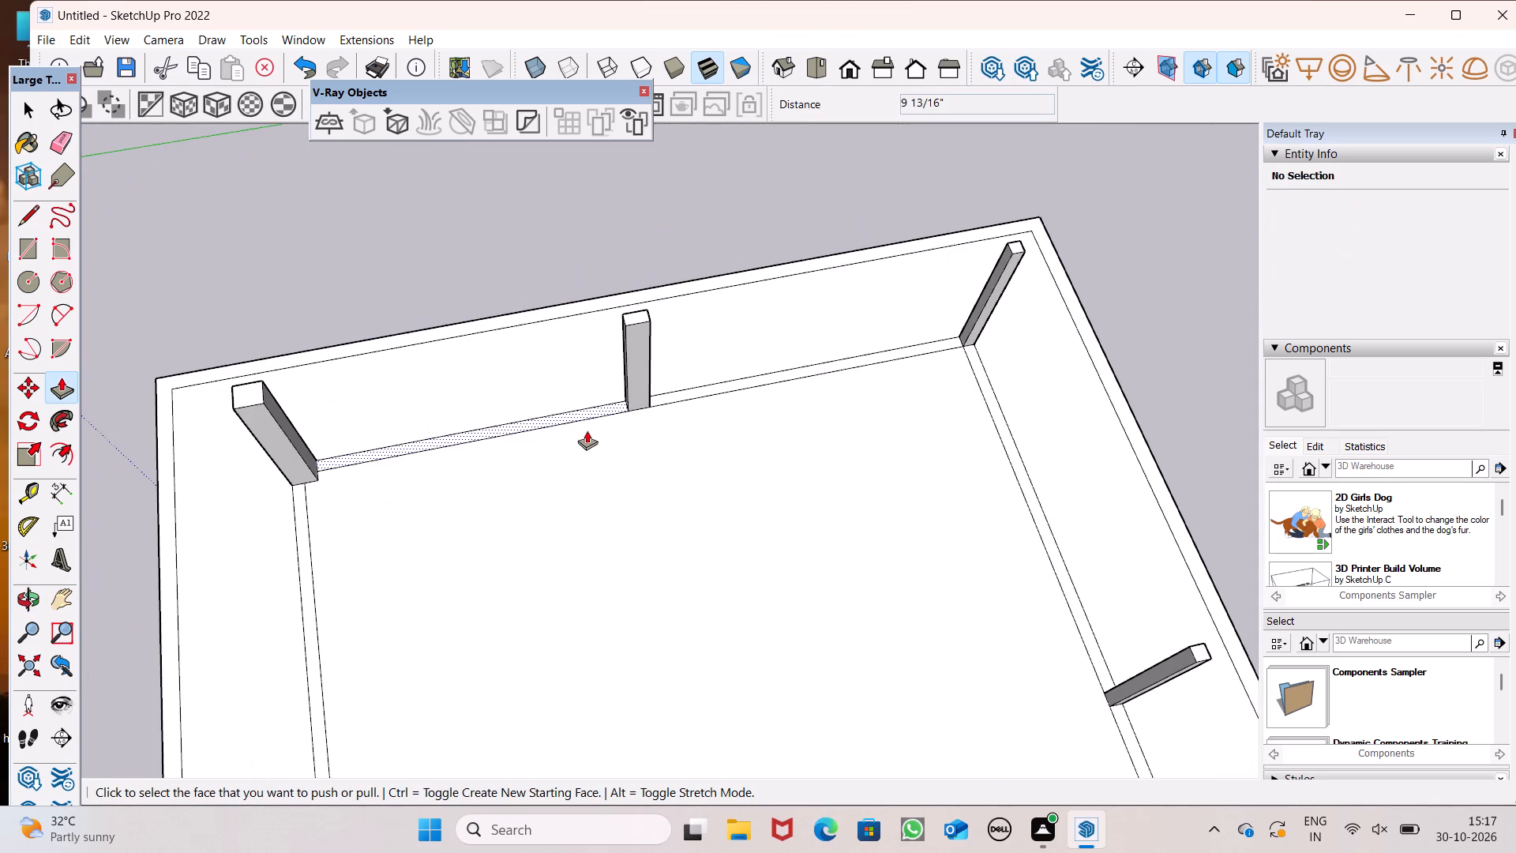
{"action": "left_click_drag", "start_coordinate": [635, 410], "coordinate": [319, 470]}
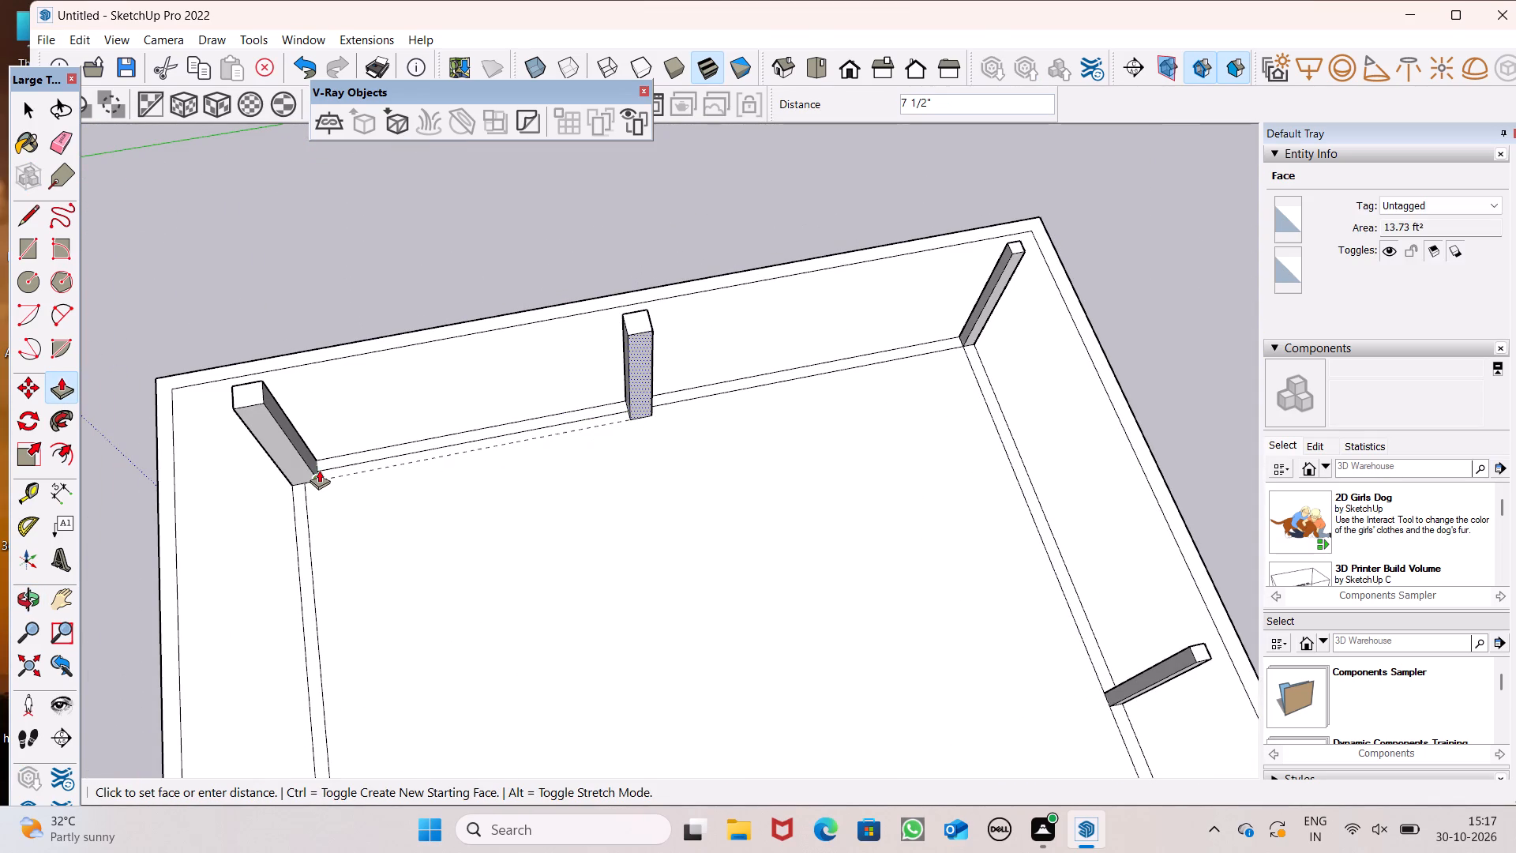
{"action": "left_click_drag", "start_coordinate": [319, 470], "coordinate": [316, 473]}
Extend the corner column nearest the green axis and farthest from the red axis 7 1/2" inward, flush with the adjacent middle column.
{"action": "scroll", "coordinate": [662, 441], "scroll_direction": "up", "scroll_amount": 2}
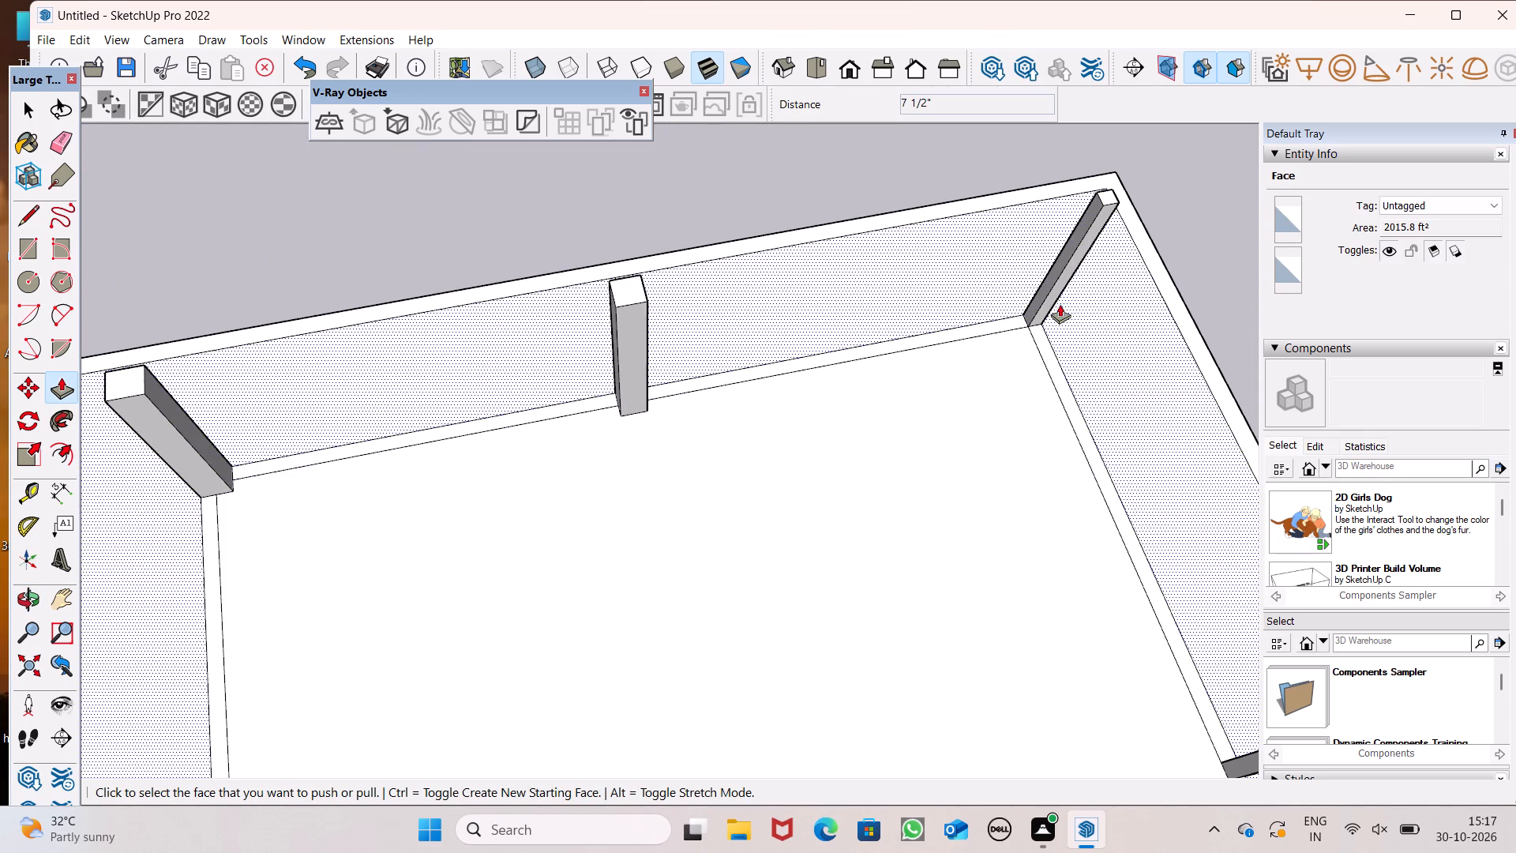
{"action": "left_click_drag", "start_coordinate": [1041, 320], "coordinate": [643, 413]}
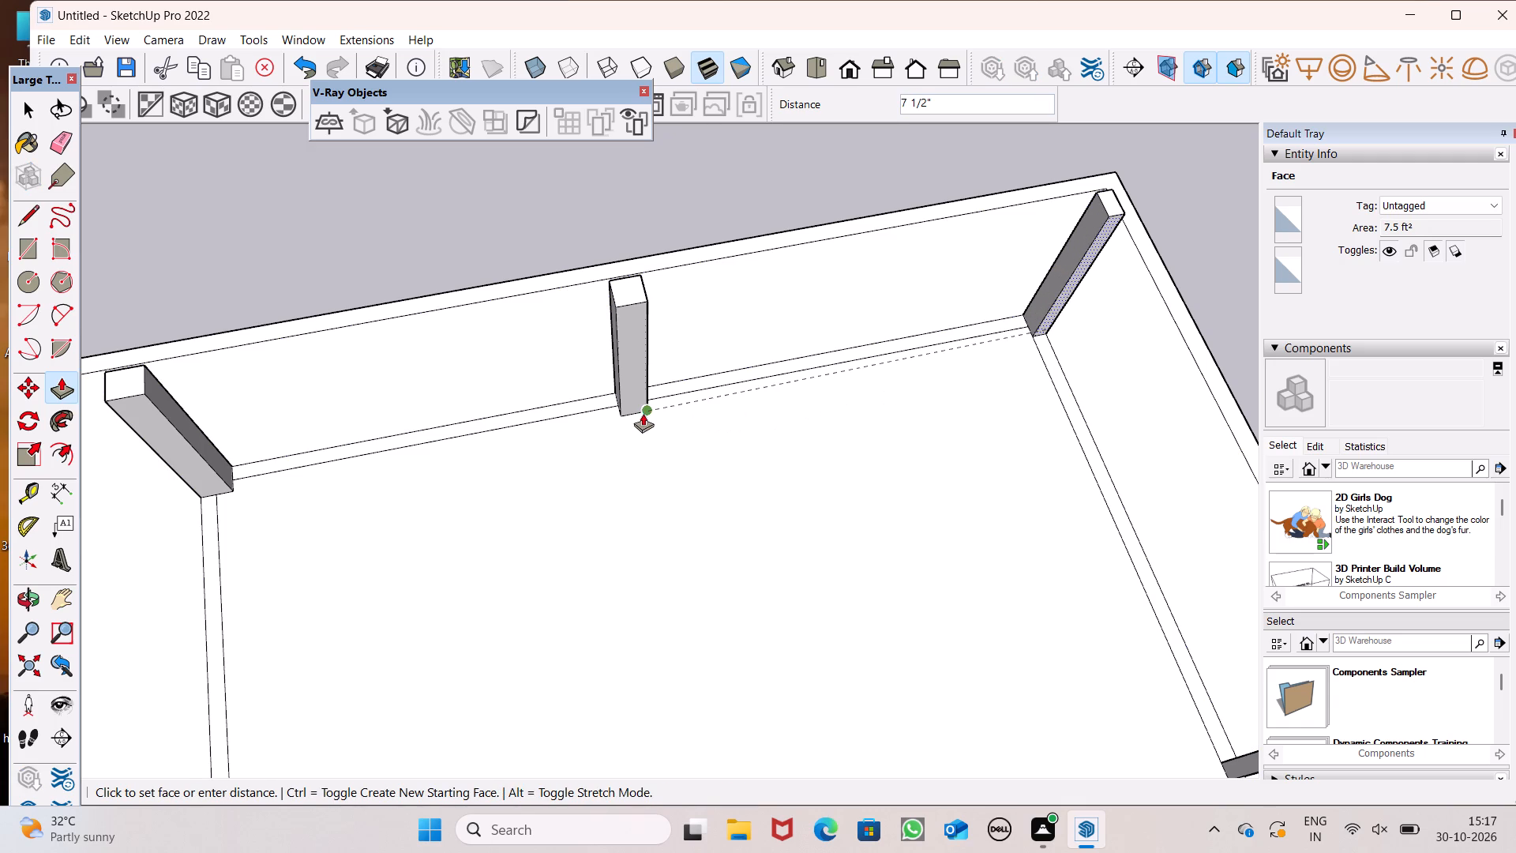
{"action": "left_click_drag", "start_coordinate": [643, 413], "coordinate": [642, 413]}
Extend the middle column nearest the green axis about 4 5/16" along its wall strip toward the origin corner.
{"action": "middle_click_drag", "start_coordinate": [601, 411], "coordinate": [924, 340]}
{"action": "scroll", "coordinate": [515, 412], "scroll_direction": "up", "scroll_amount": 4}
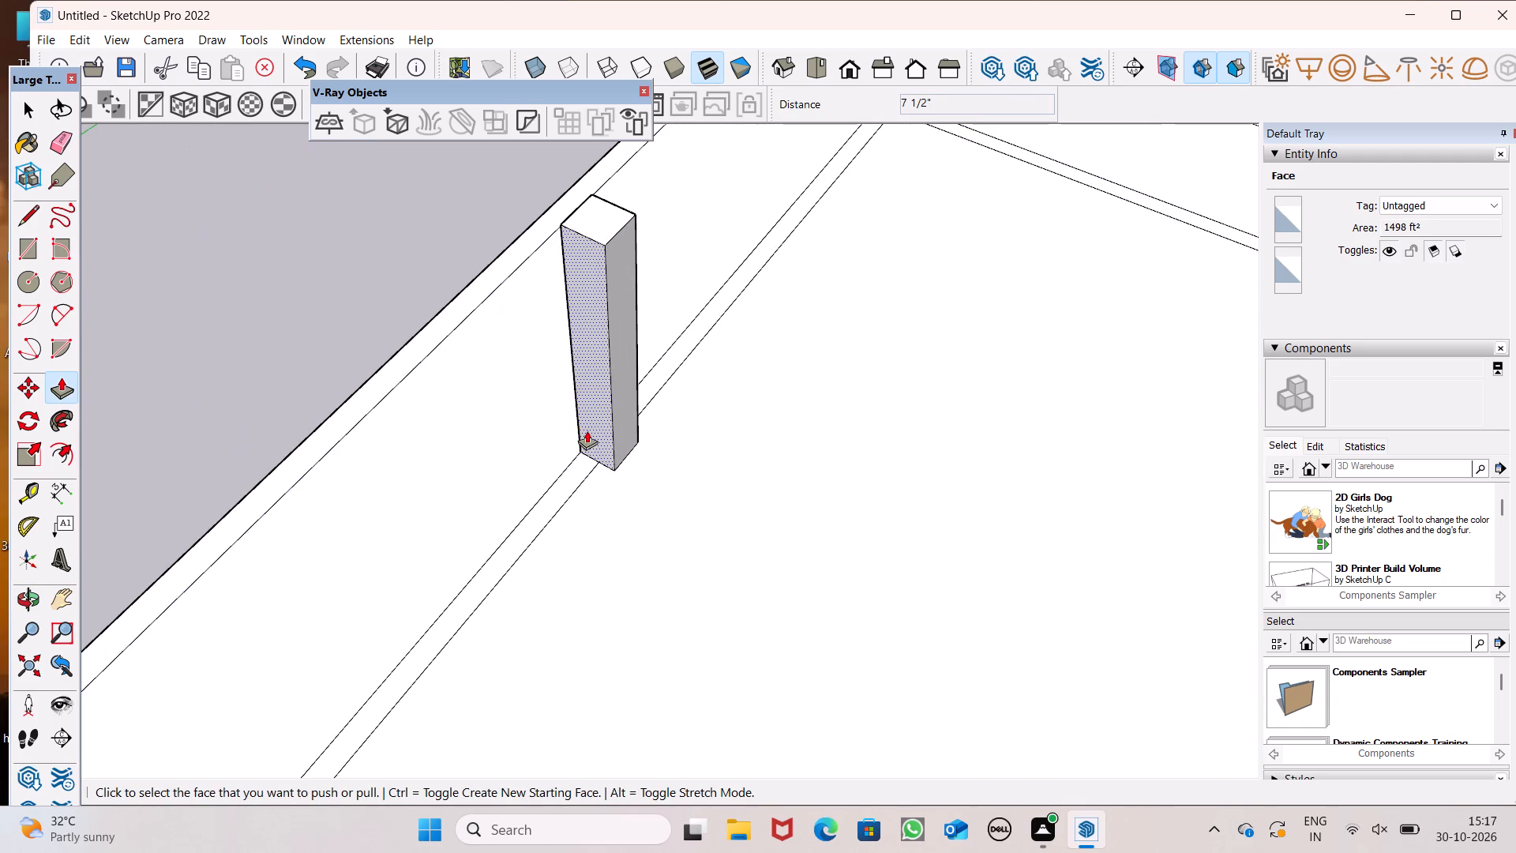
{"action": "left_click_drag", "start_coordinate": [587, 430], "coordinate": [584, 442]}
Extend the corner column nearest the green axis and farthest from the red axis about 11 13/16" along the wall strip toward the origin corner.
{"action": "scroll", "coordinate": [557, 468], "scroll_direction": "down", "scroll_amount": 5}
{"action": "middle_click_drag", "start_coordinate": [387, 520], "coordinate": [951, 528]}
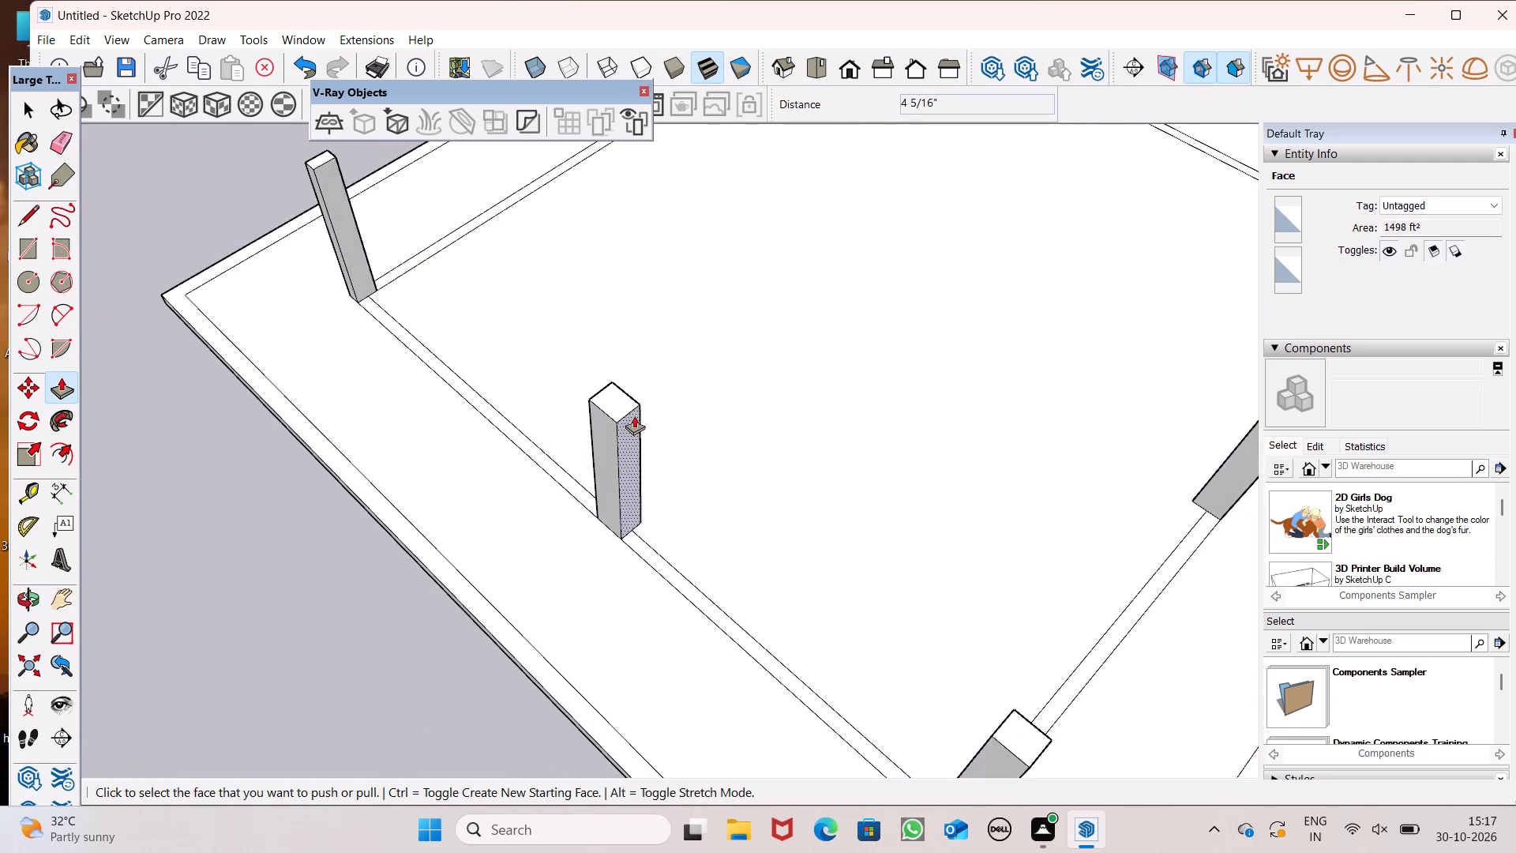
{"action": "scroll", "coordinate": [636, 426], "scroll_direction": "down", "scroll_amount": 1}
{"action": "scroll", "coordinate": [636, 426], "scroll_direction": "up", "scroll_amount": 1}
{"action": "scroll", "coordinate": [636, 427], "scroll_direction": "down", "scroll_amount": 4}
{"action": "middle_click_drag", "start_coordinate": [522, 458], "coordinate": [965, 340]}
{"action": "scroll", "coordinate": [265, 511], "scroll_direction": "up", "scroll_amount": 2}
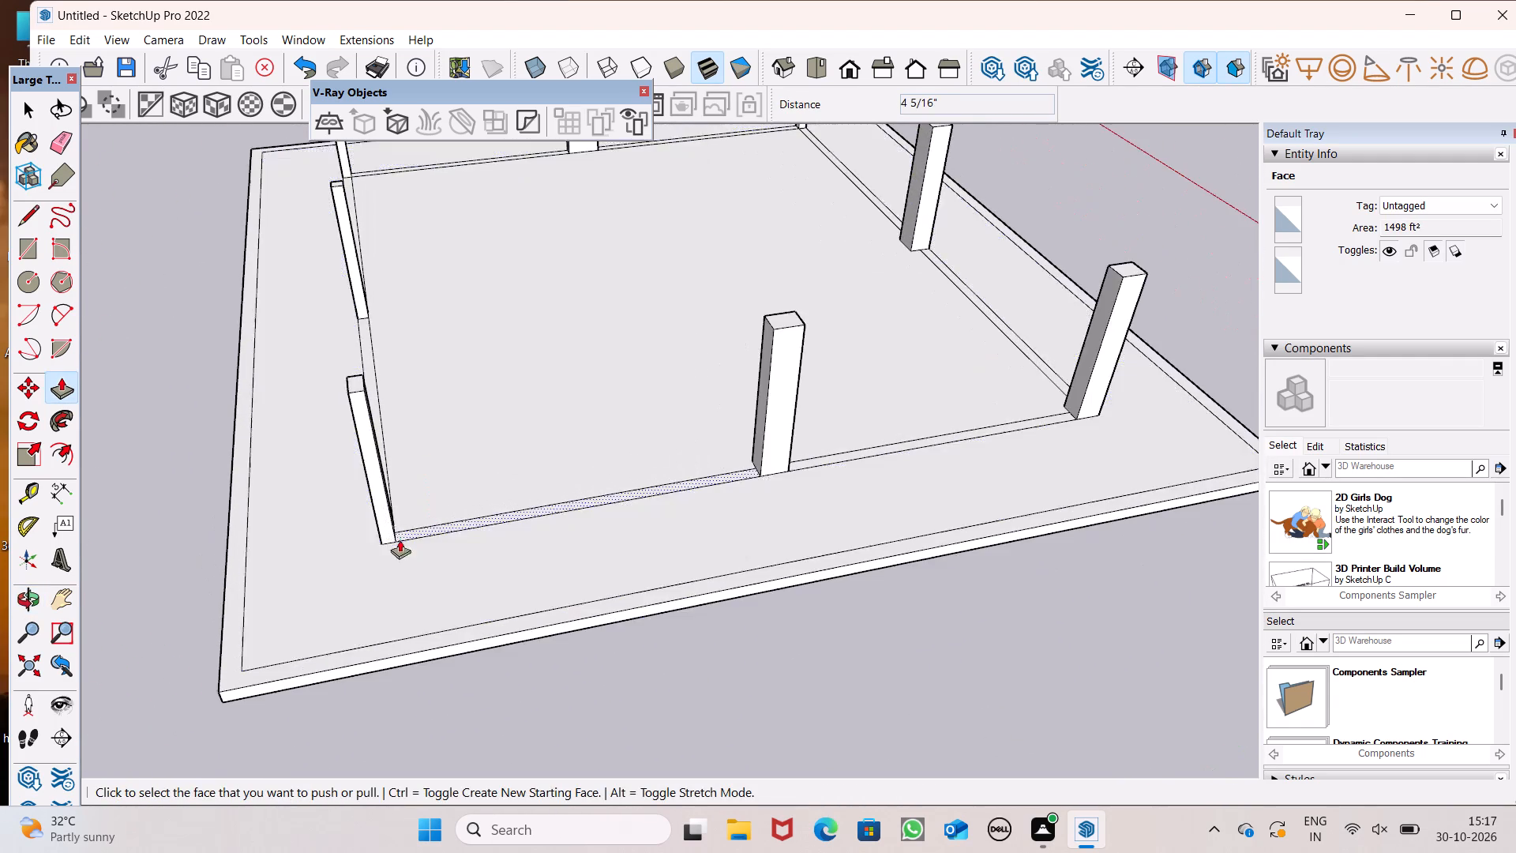
{"action": "scroll", "coordinate": [400, 539], "scroll_direction": "up", "scroll_amount": 1}
{"action": "middle_click_drag", "start_coordinate": [400, 539], "coordinate": [358, 530]}
{"action": "middle_click_drag", "start_coordinate": [396, 519], "coordinate": [322, 526]}
{"action": "scroll", "coordinate": [347, 459], "scroll_direction": "up", "scroll_amount": 7}
{"action": "left_click_drag", "start_coordinate": [351, 475], "coordinate": [389, 491]}
Extend the column midway along the wall strip farthest from the red axis about 1' 4 5/8" toward the green axis.
{"action": "scroll", "coordinate": [457, 447], "scroll_direction": "down", "scroll_amount": 3}
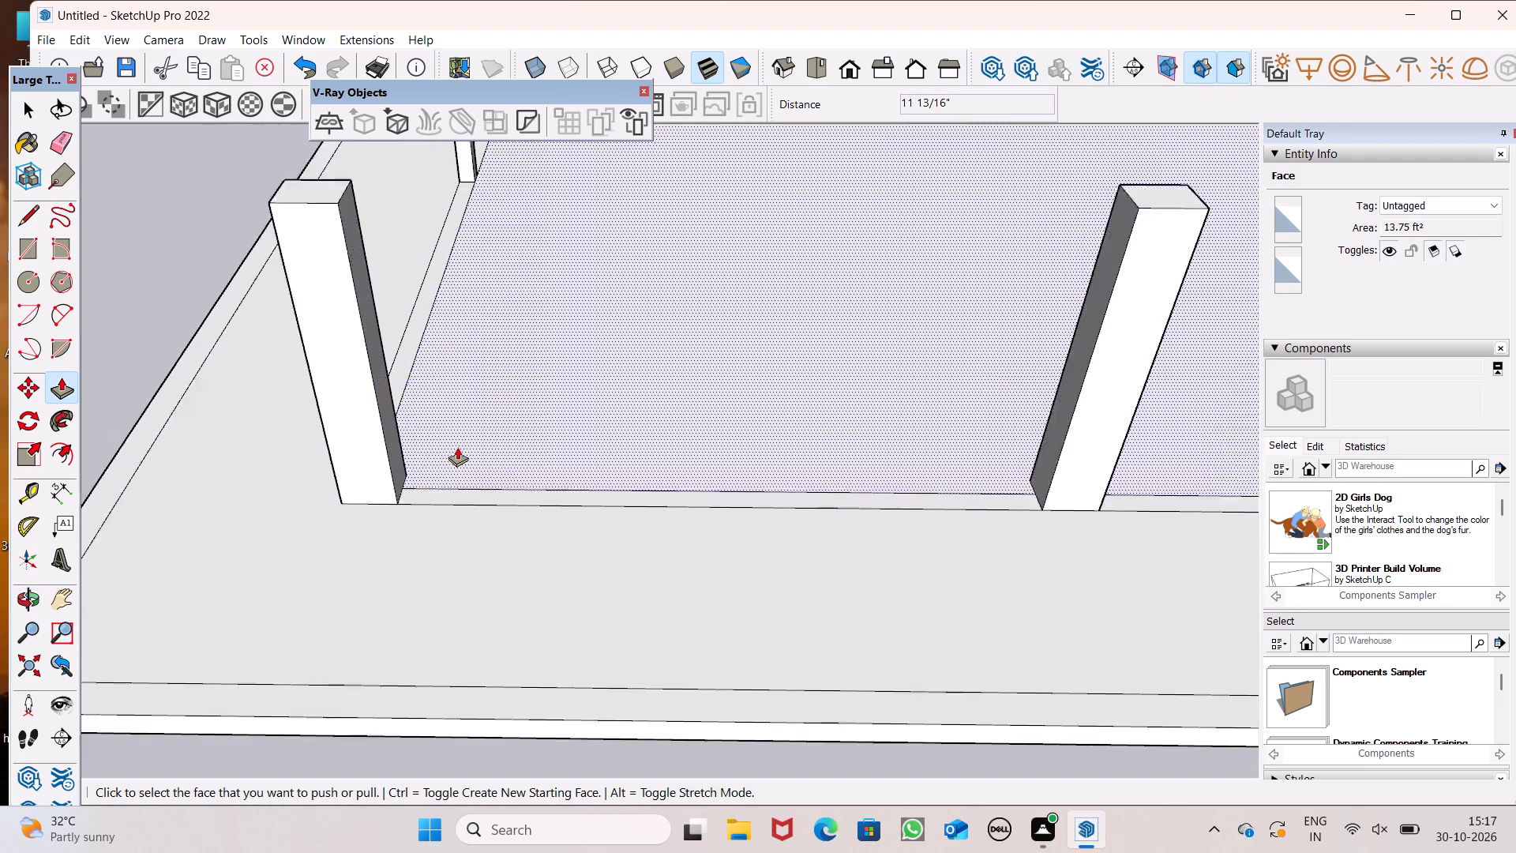
{"action": "scroll", "coordinate": [457, 447], "scroll_direction": "down", "scroll_amount": 2}
{"action": "middle_click_drag", "start_coordinate": [423, 466], "coordinate": [526, 359]}
{"action": "scroll", "coordinate": [528, 364], "scroll_direction": "down", "scroll_amount": 3}
{"action": "middle_click_drag", "start_coordinate": [475, 426], "coordinate": [526, 411]}
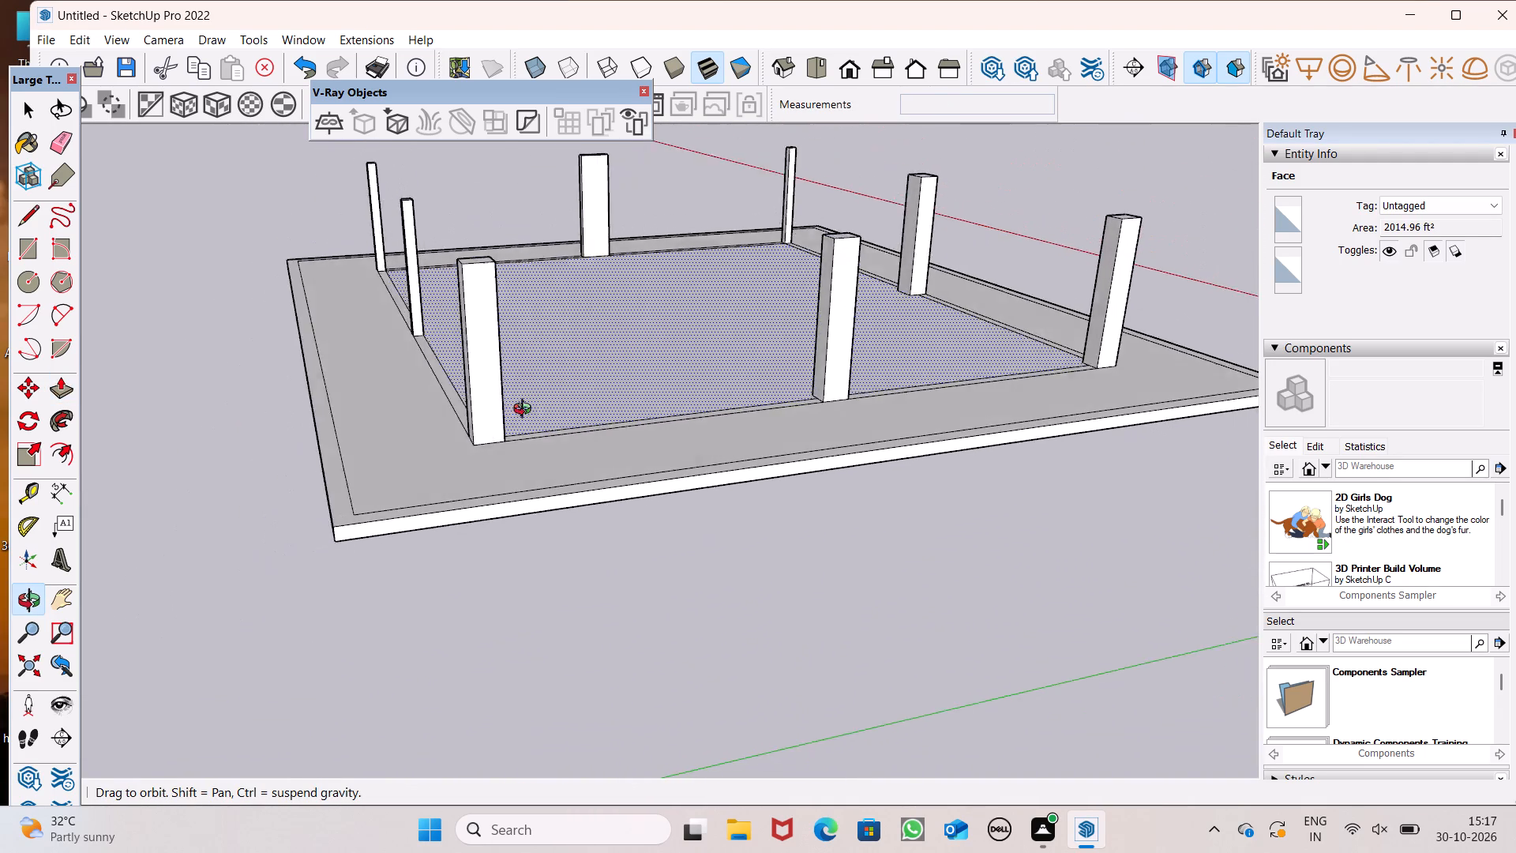
{"action": "middle_click_drag", "start_coordinate": [526, 411], "coordinate": [1084, 493]}
{"action": "scroll", "coordinate": [656, 445], "scroll_direction": "up", "scroll_amount": 5}
{"action": "middle_click_drag", "start_coordinate": [589, 487], "coordinate": [500, 469]}
{"action": "scroll", "coordinate": [546, 484], "scroll_direction": "up", "scroll_amount": 1}
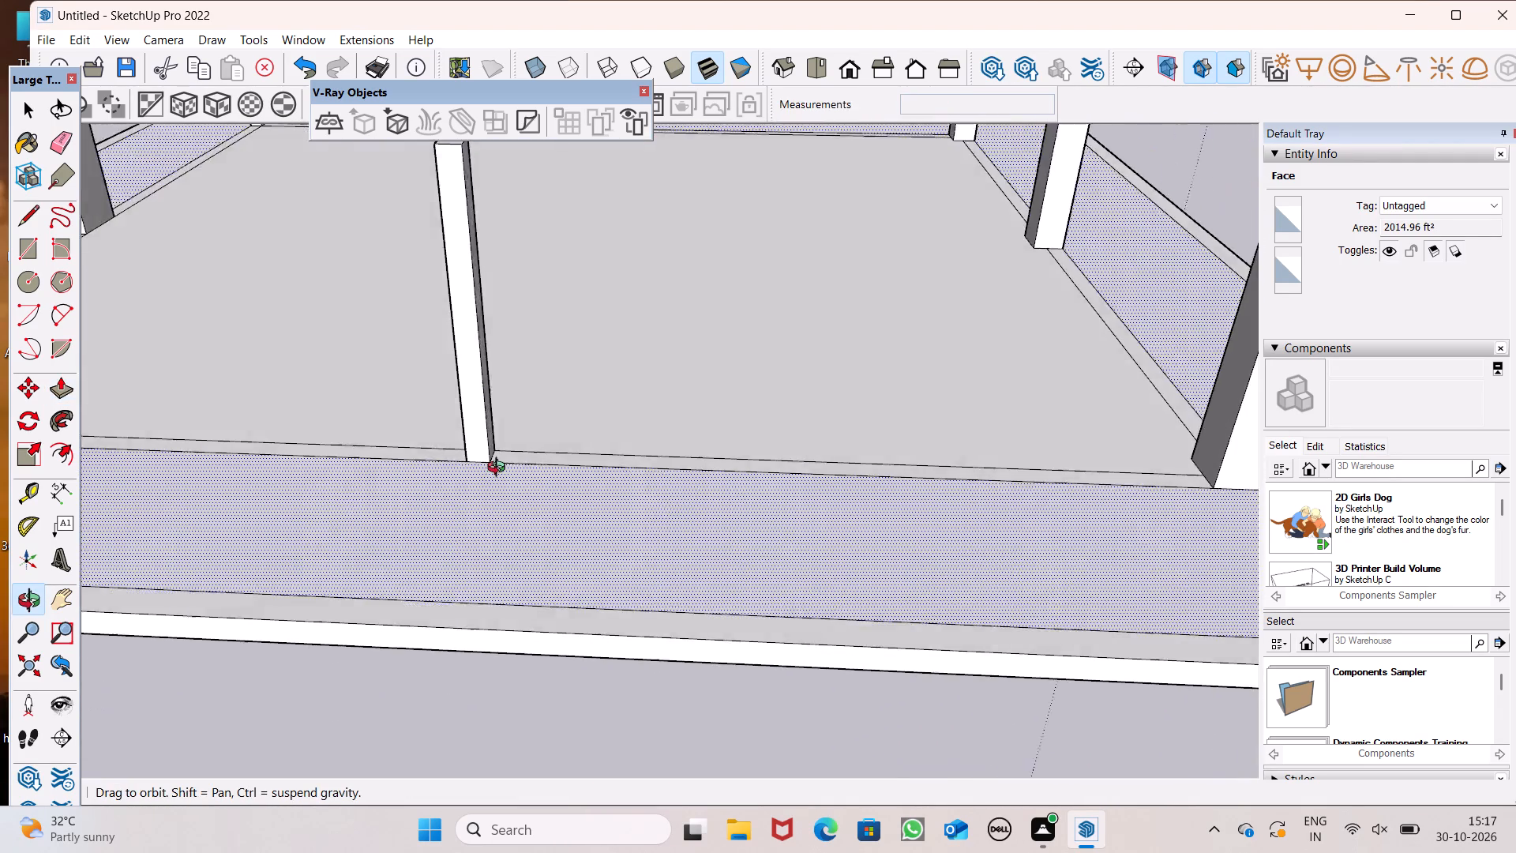
{"action": "middle_click_drag", "start_coordinate": [500, 469], "coordinate": [417, 443]}
{"action": "scroll", "coordinate": [427, 402], "scroll_direction": "up", "scroll_amount": 6}
{"action": "left_click_drag", "start_coordinate": [444, 404], "coordinate": [512, 435]}
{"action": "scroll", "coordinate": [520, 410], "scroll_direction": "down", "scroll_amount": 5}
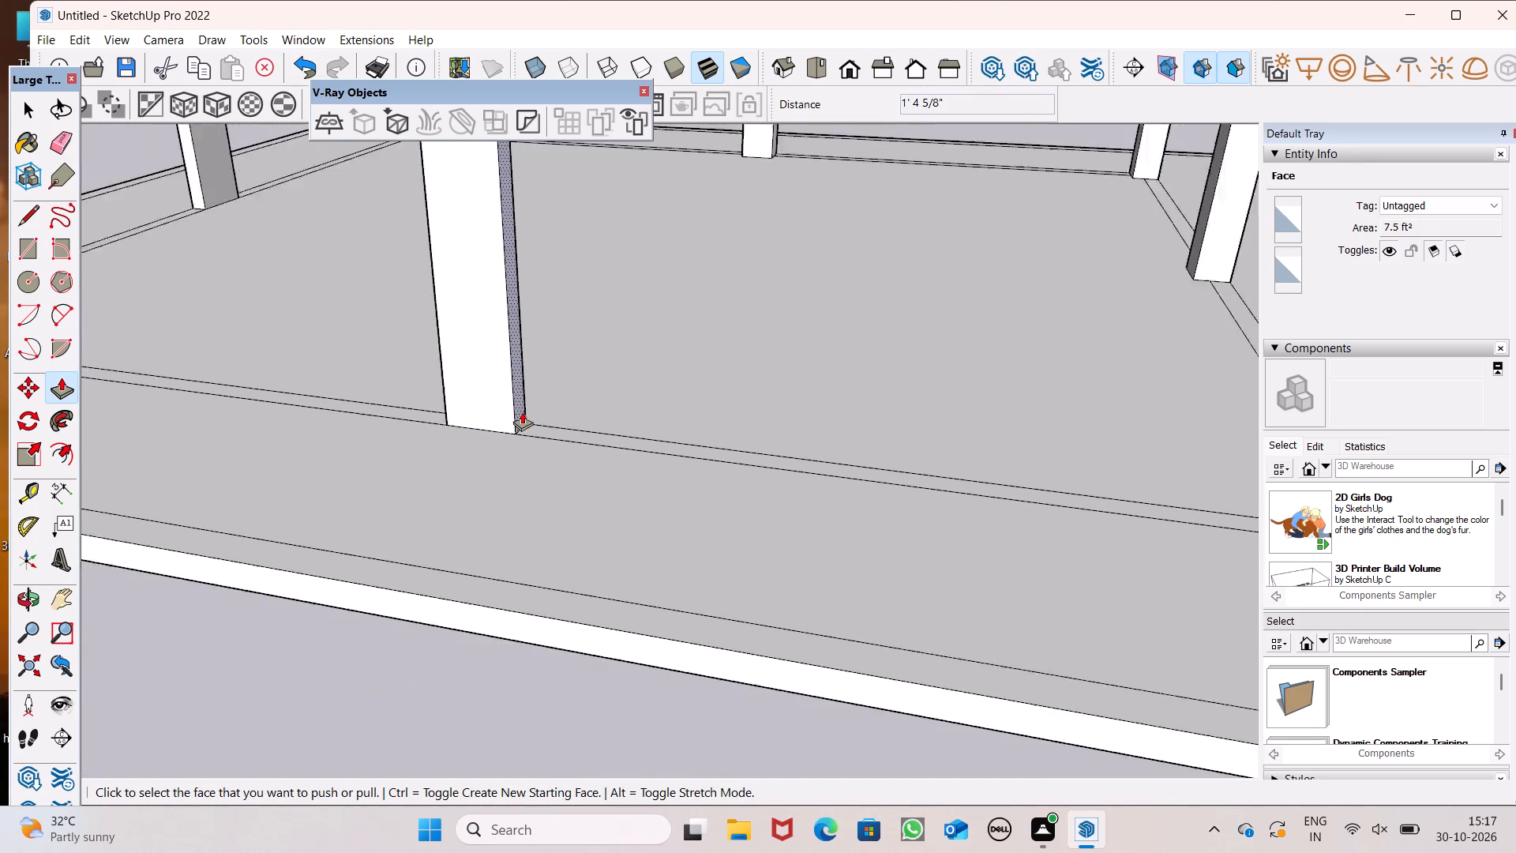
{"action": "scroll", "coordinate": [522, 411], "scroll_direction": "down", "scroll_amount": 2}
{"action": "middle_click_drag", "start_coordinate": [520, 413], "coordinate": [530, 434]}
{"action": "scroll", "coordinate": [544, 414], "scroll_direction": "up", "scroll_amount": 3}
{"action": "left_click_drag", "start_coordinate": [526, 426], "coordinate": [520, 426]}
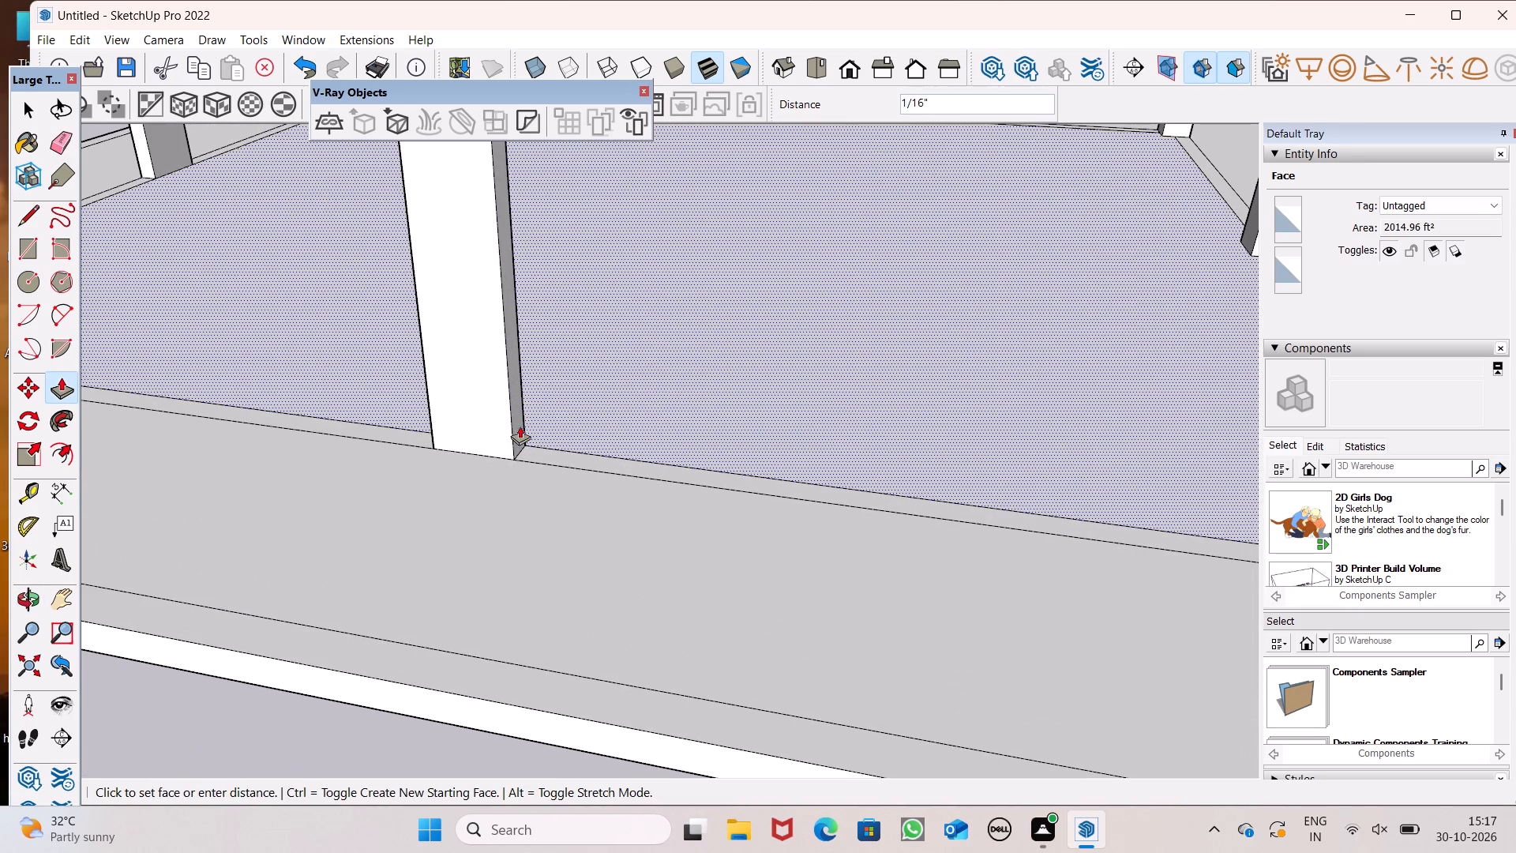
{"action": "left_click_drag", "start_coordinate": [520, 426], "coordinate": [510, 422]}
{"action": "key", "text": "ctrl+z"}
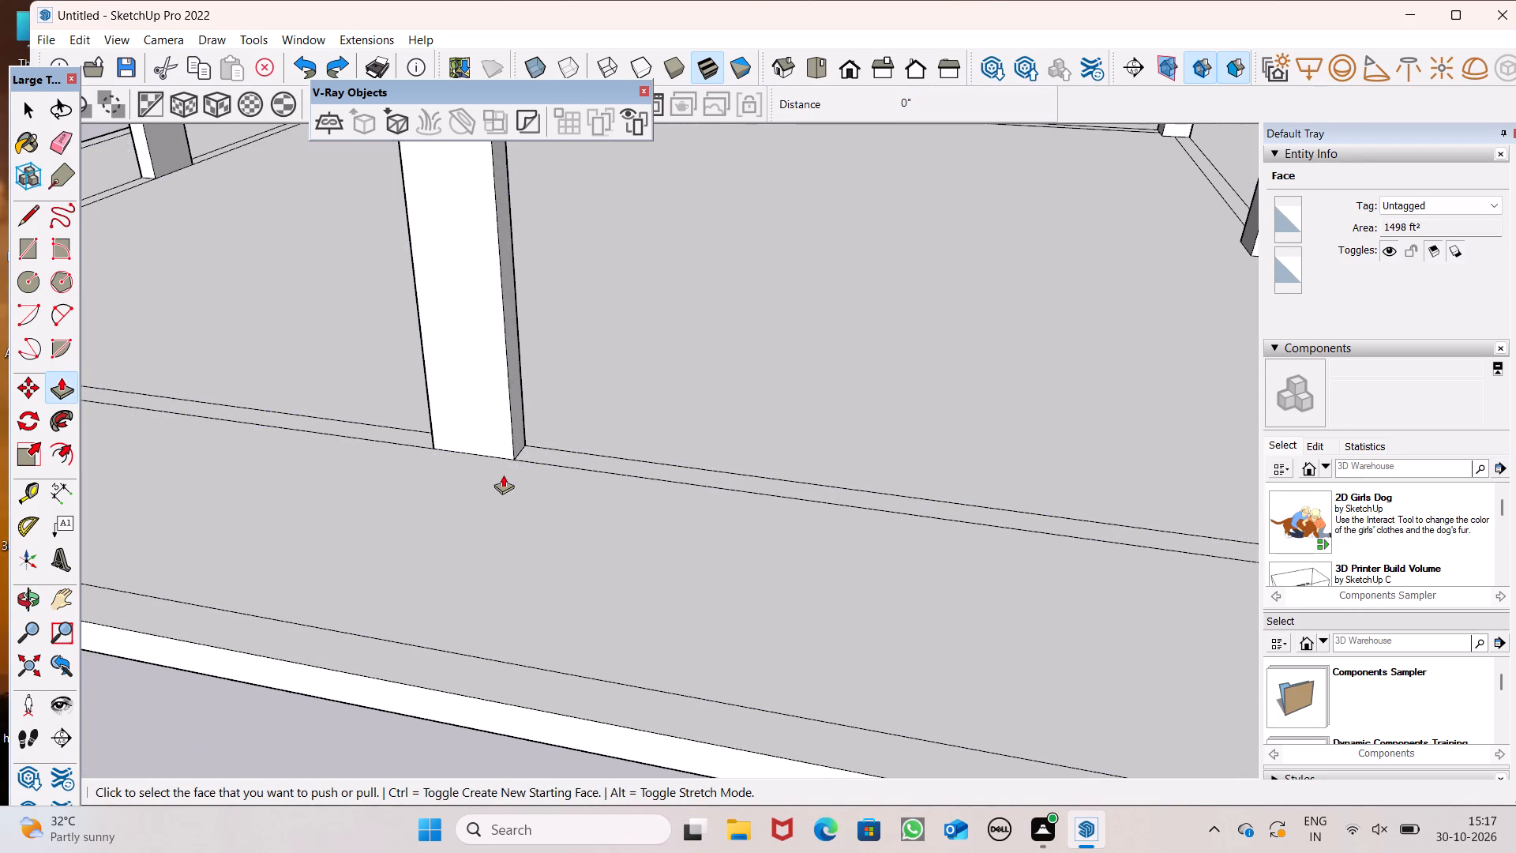
Push the extended end face of that middle column back in by about 4 7/8".
{"action": "left_click_drag", "start_coordinate": [518, 434], "coordinate": [486, 426]}
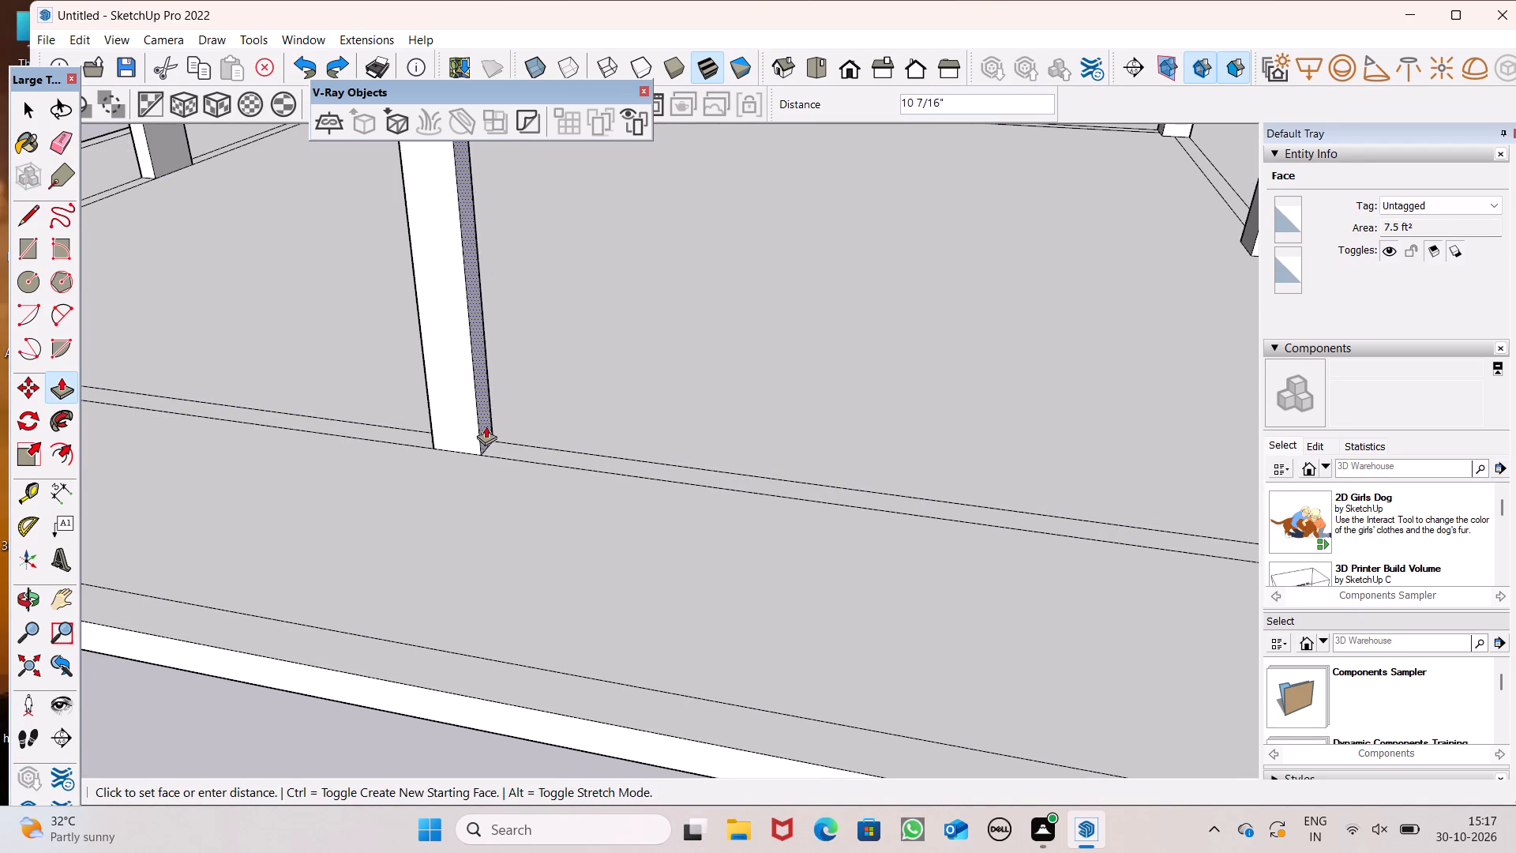
{"action": "left_click_drag", "start_coordinate": [486, 426], "coordinate": [503, 427]}
Pull the inner face of the middle column farthest from the red axis 11 13/16" inward, flush with the corner column nearest the green axis.
{"action": "scroll", "coordinate": [499, 396], "scroll_direction": "down", "scroll_amount": 6}
{"action": "middle_click_drag", "start_coordinate": [429, 446], "coordinate": [914, 496]}
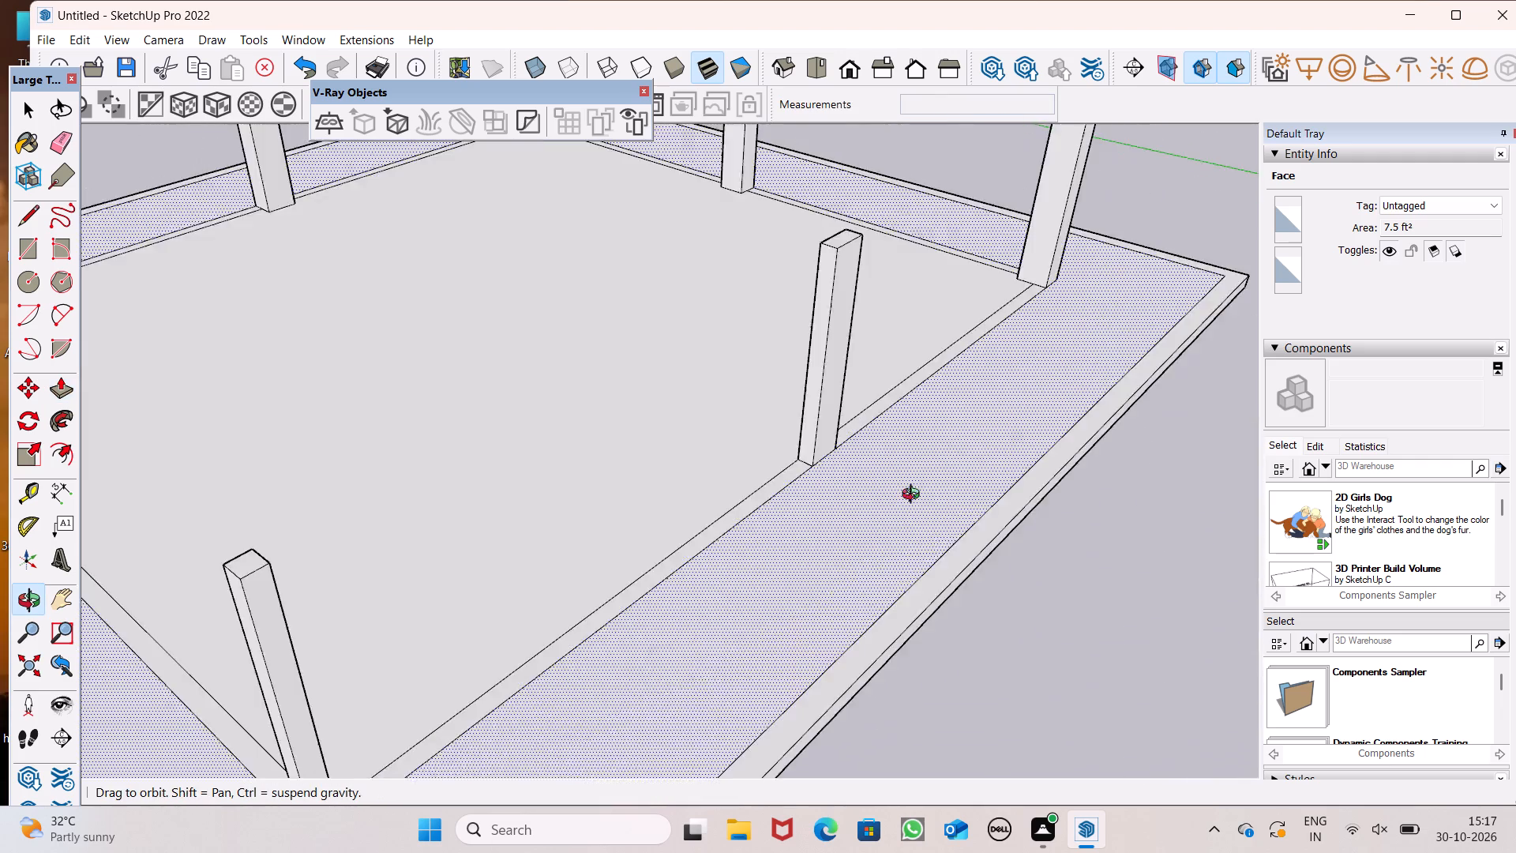
{"action": "middle_click_drag", "start_coordinate": [914, 496], "coordinate": [1083, 454]}
{"action": "scroll", "coordinate": [737, 393], "scroll_direction": "down", "scroll_amount": 4}
{"action": "middle_click_drag", "start_coordinate": [701, 403], "coordinate": [971, 418]}
{"action": "scroll", "coordinate": [835, 237], "scroll_direction": "up", "scroll_amount": 7}
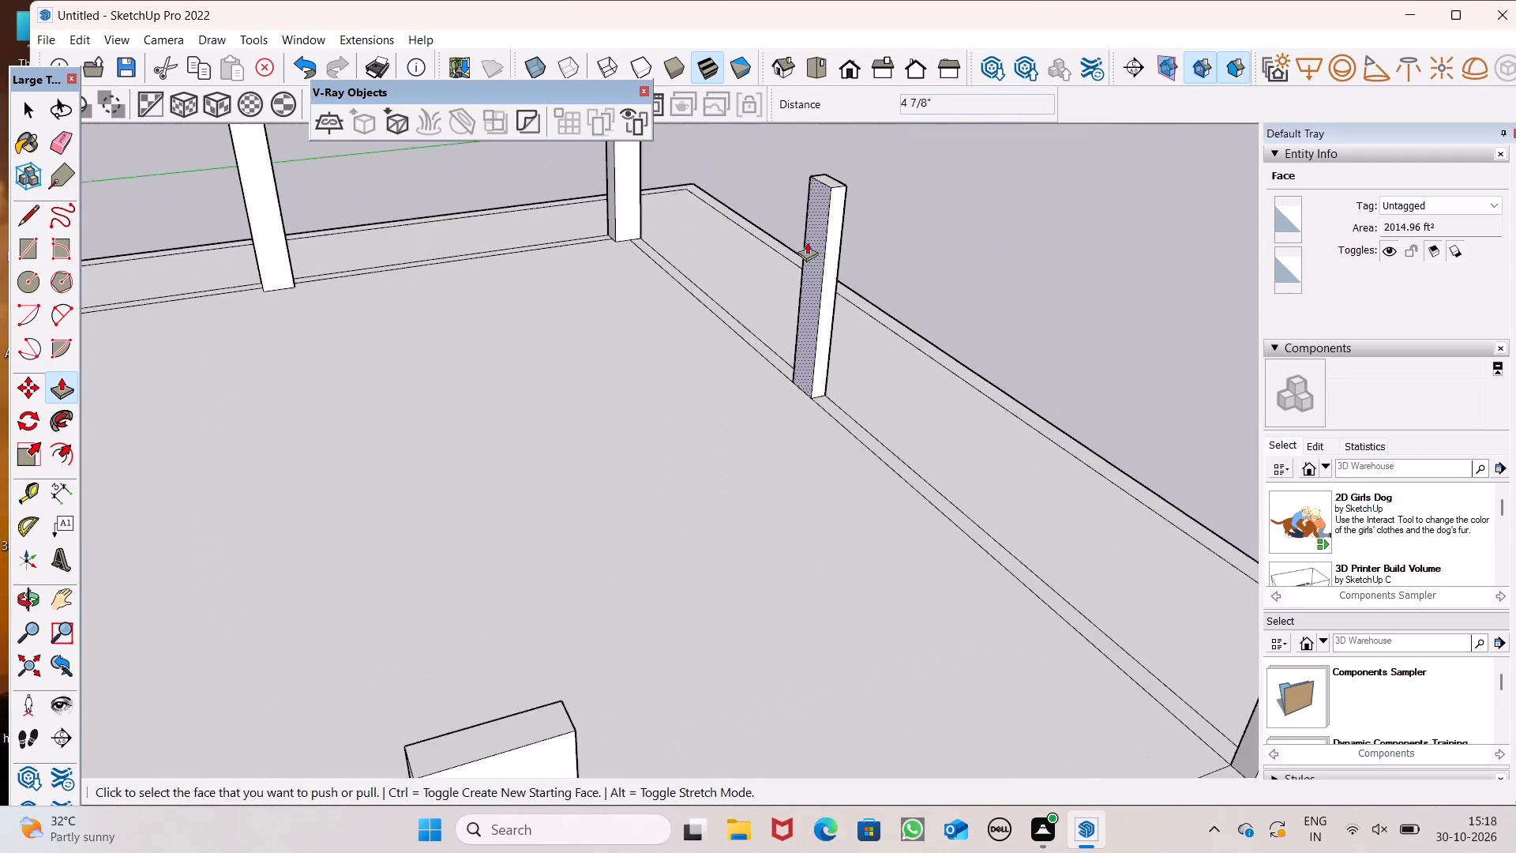
{"action": "scroll", "coordinate": [791, 265], "scroll_direction": "down", "scroll_amount": 6}
{"action": "middle_click_drag", "start_coordinate": [511, 423], "coordinate": [956, 481]}
{"action": "scroll", "coordinate": [647, 281], "scroll_direction": "up", "scroll_amount": 6}
{"action": "scroll", "coordinate": [620, 272], "scroll_direction": "down", "scroll_amount": 4}
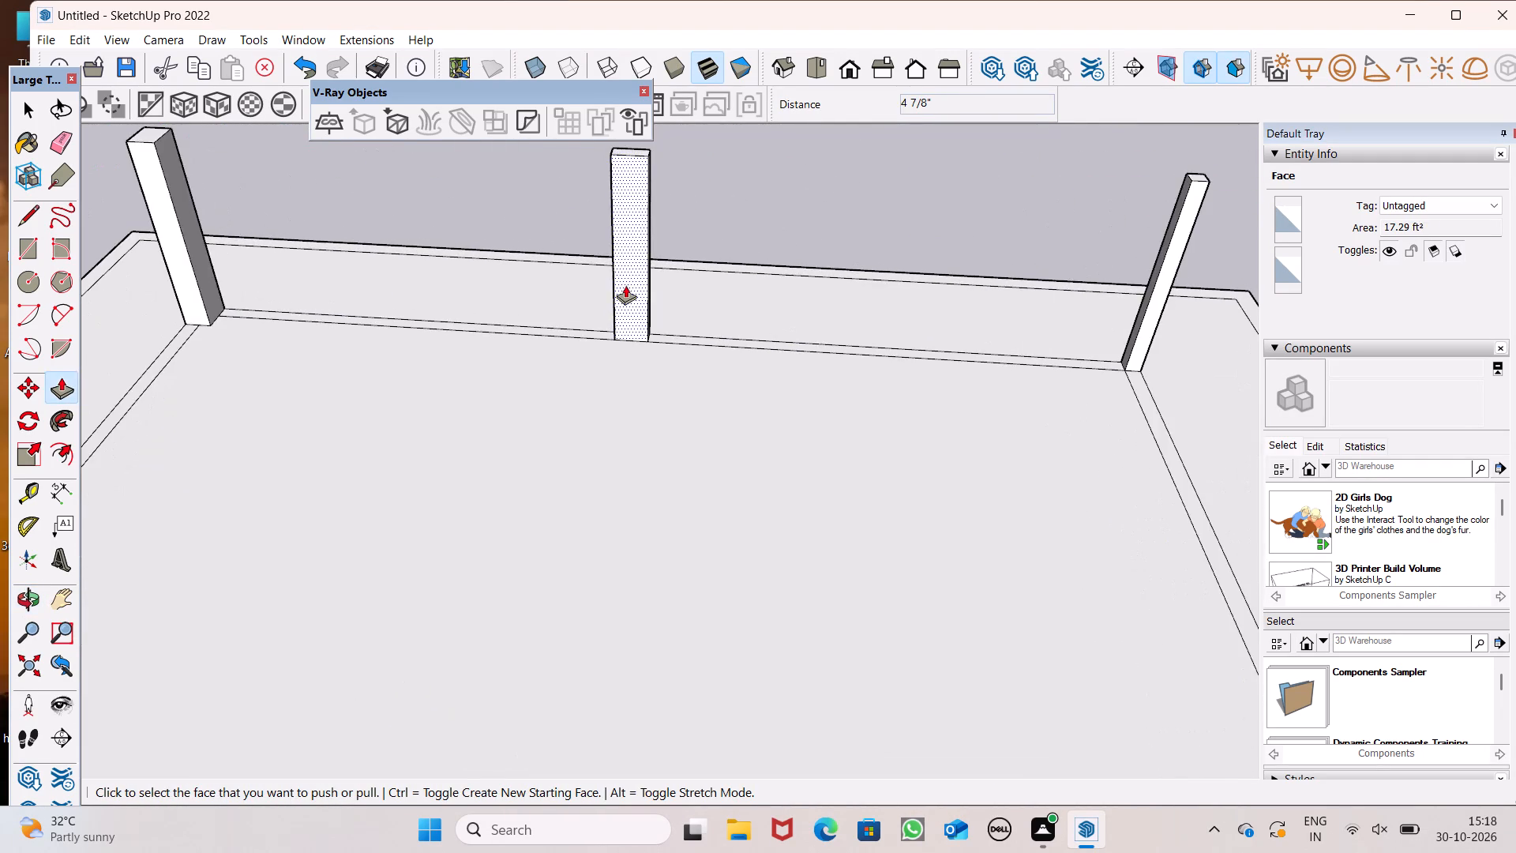
{"action": "scroll", "coordinate": [353, 229], "scroll_direction": "up", "scroll_amount": 4}
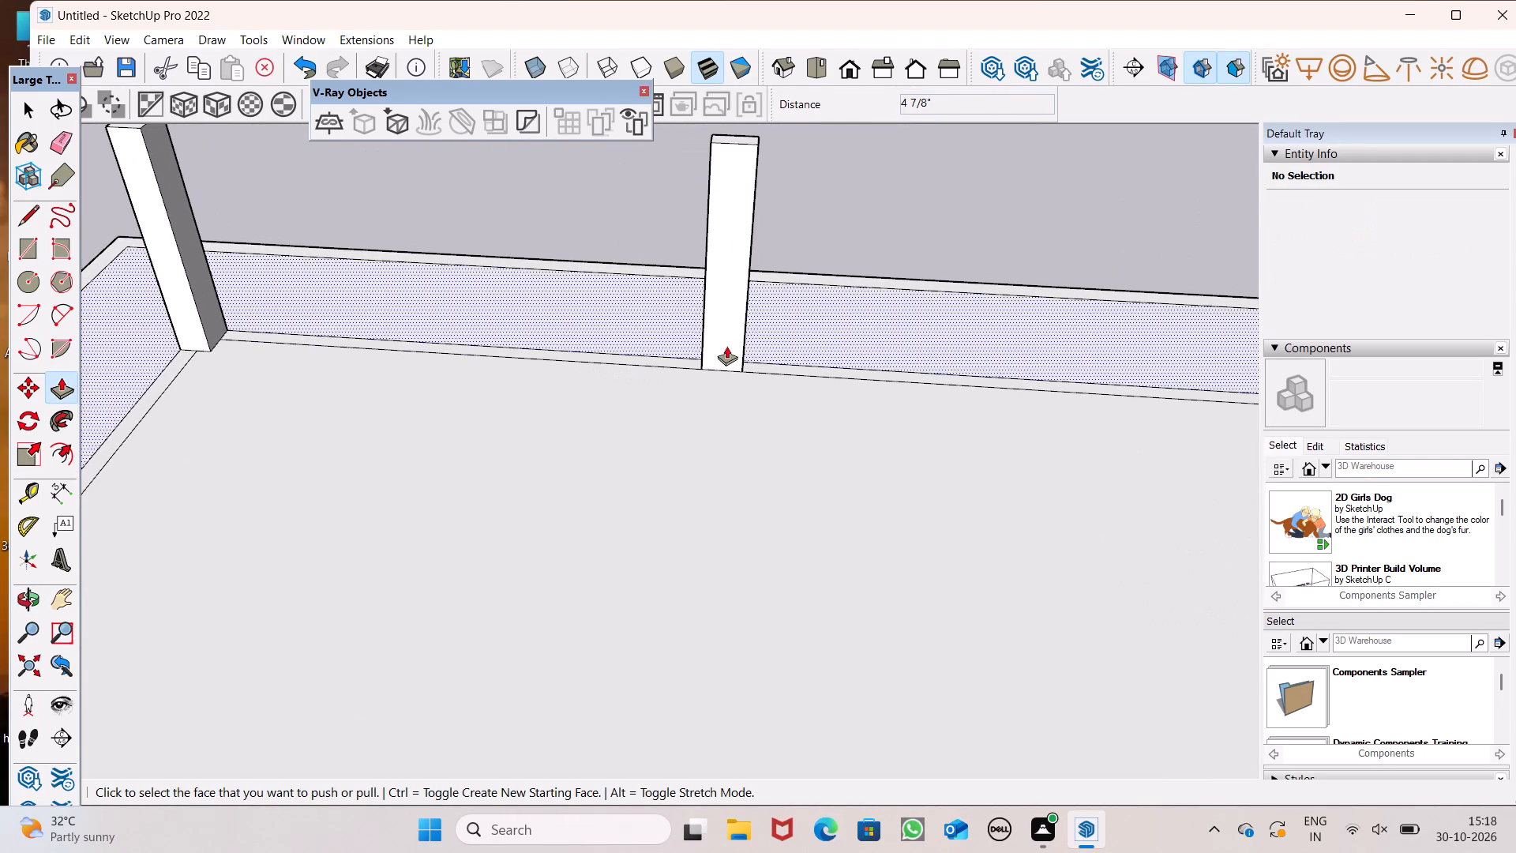
{"action": "left_click_drag", "start_coordinate": [726, 347], "coordinate": [201, 343]}
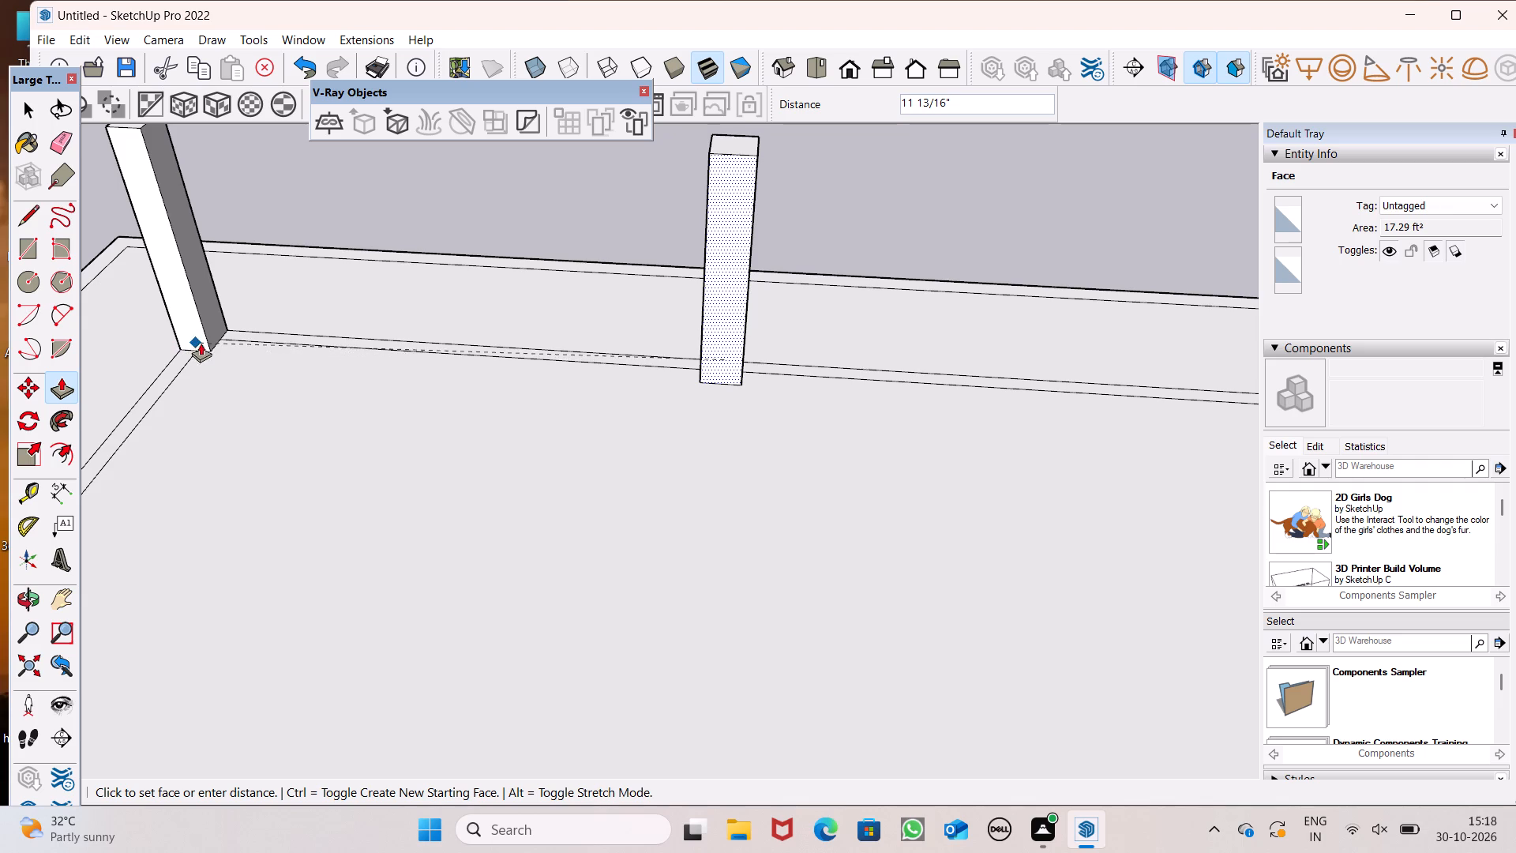
{"action": "left_click_drag", "start_coordinate": [201, 343], "coordinate": [209, 337]}
{"action": "scroll", "coordinate": [205, 354], "scroll_direction": "down", "scroll_amount": 6}
{"action": "middle_click_drag", "start_coordinate": [281, 403], "coordinate": [375, 494]}
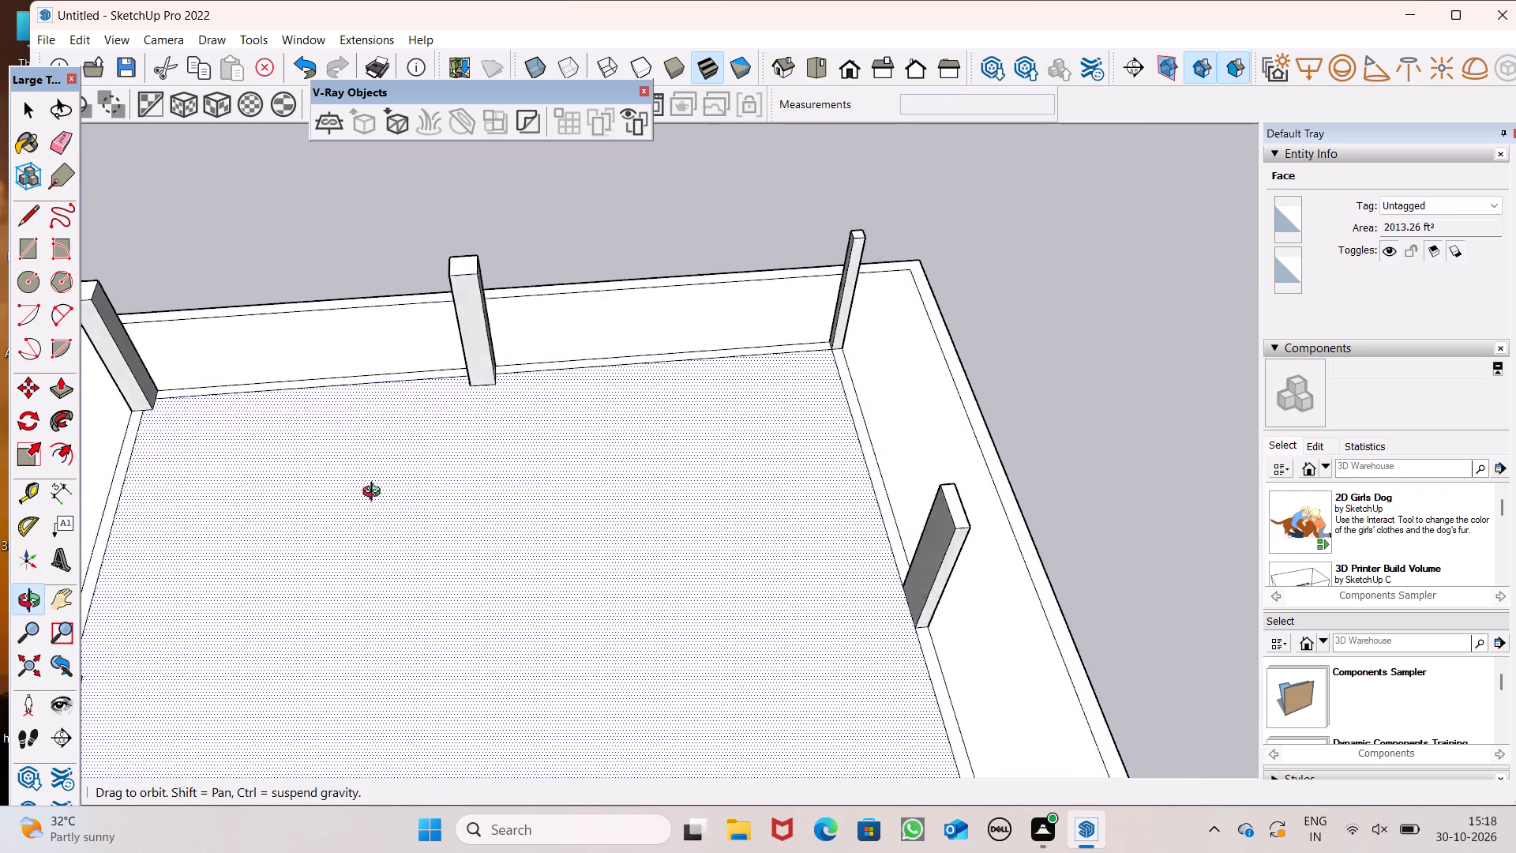
Pull the red-axis-facing side of the corner column farthest from both axes 11 13/16" inward, flush with the adjacent middle column.
{"action": "middle_click_drag", "start_coordinate": [375, 494], "coordinate": [729, 423]}
{"action": "scroll", "coordinate": [695, 272], "scroll_direction": "up", "scroll_amount": 4}
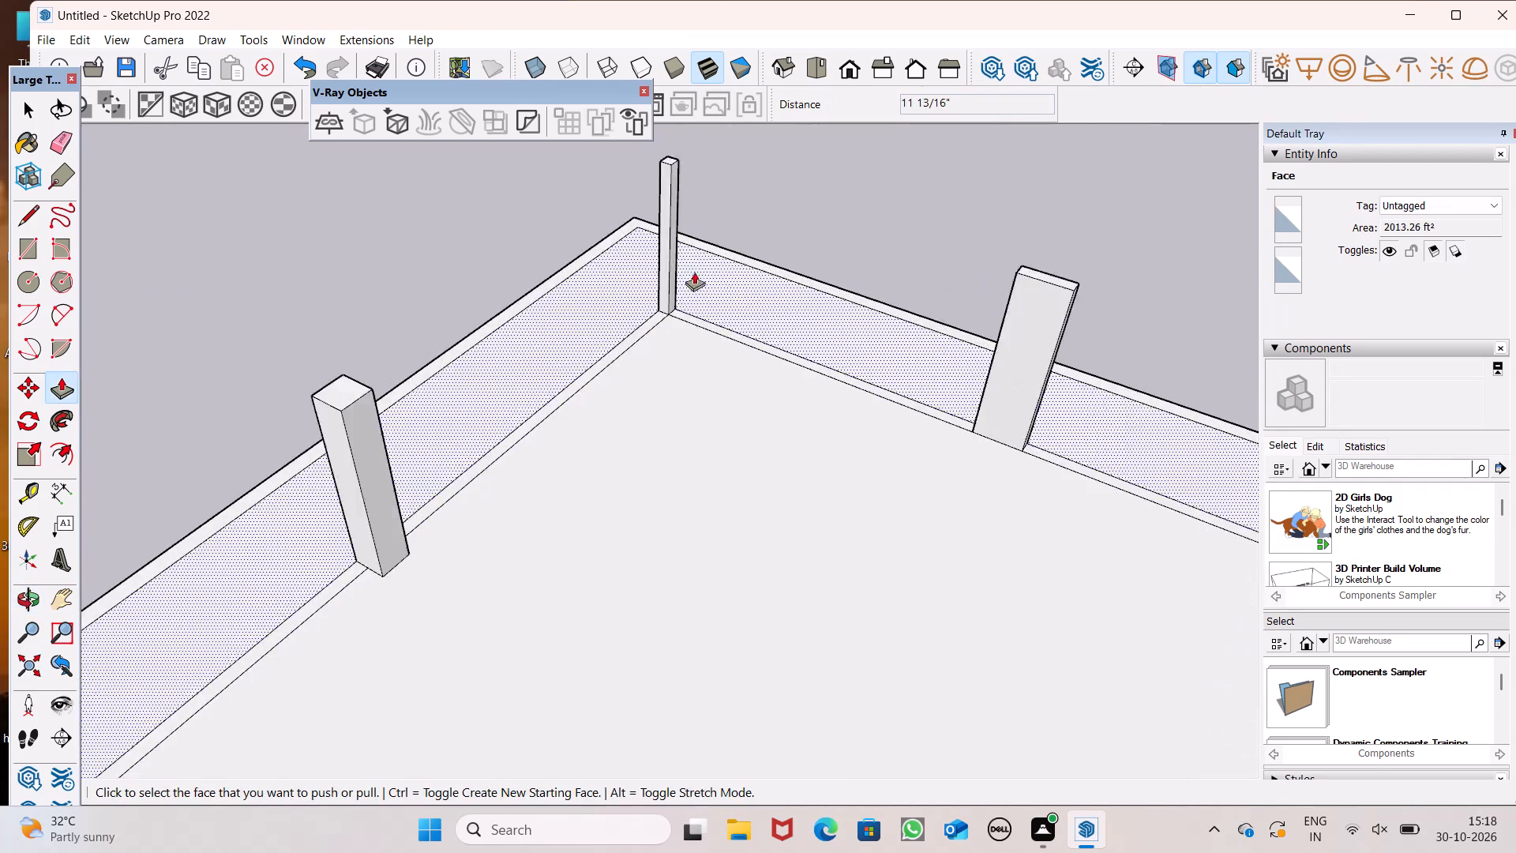
{"action": "scroll", "coordinate": [694, 272], "scroll_direction": "up", "scroll_amount": 1}
{"action": "middle_click_drag", "start_coordinate": [747, 374], "coordinate": [341, 409]}
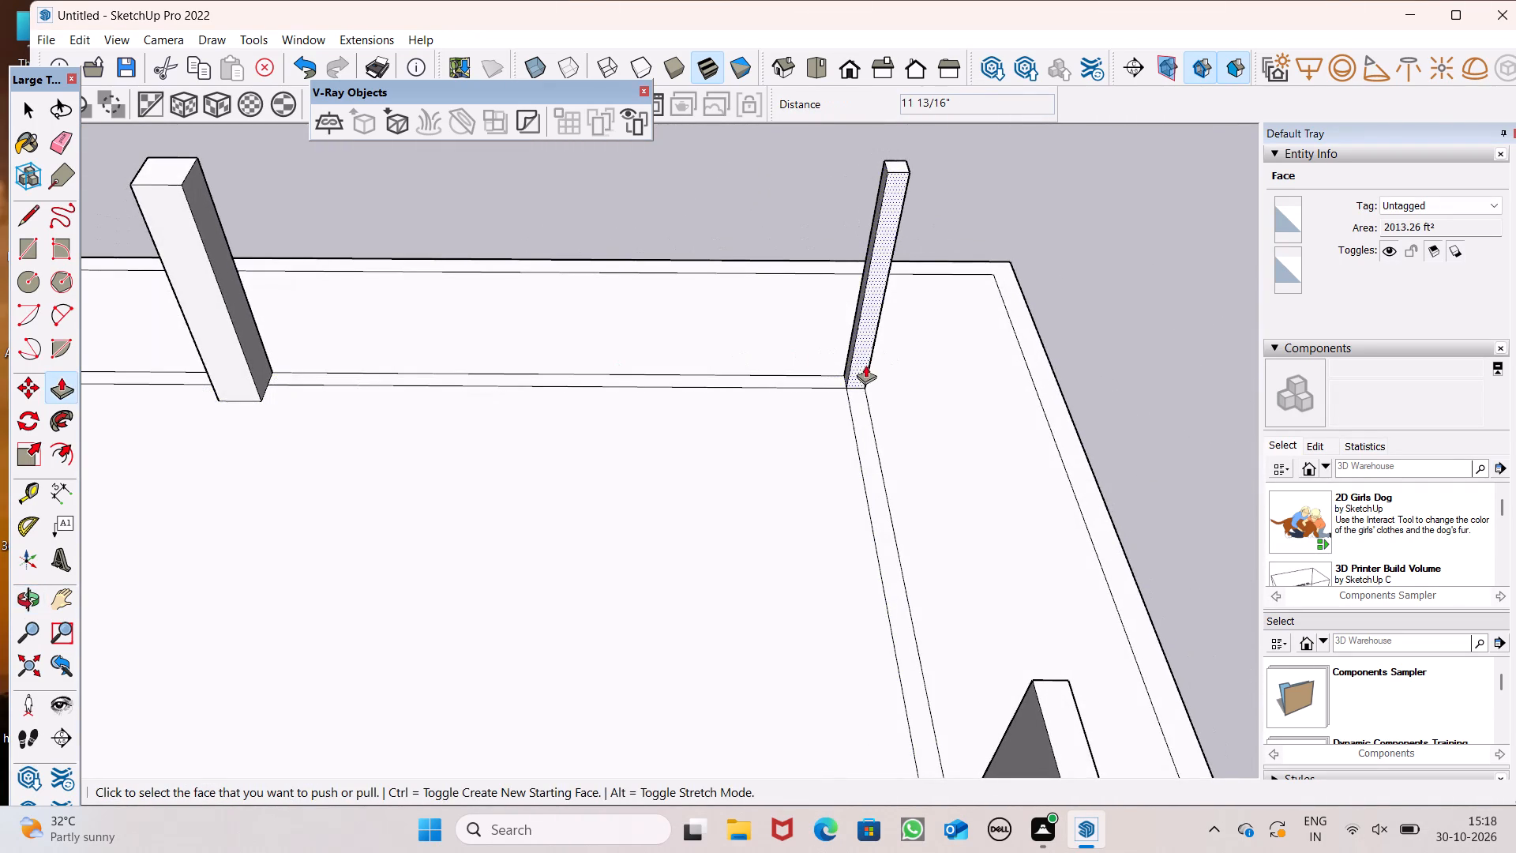
{"action": "left_click_drag", "start_coordinate": [858, 370], "coordinate": [250, 393]}
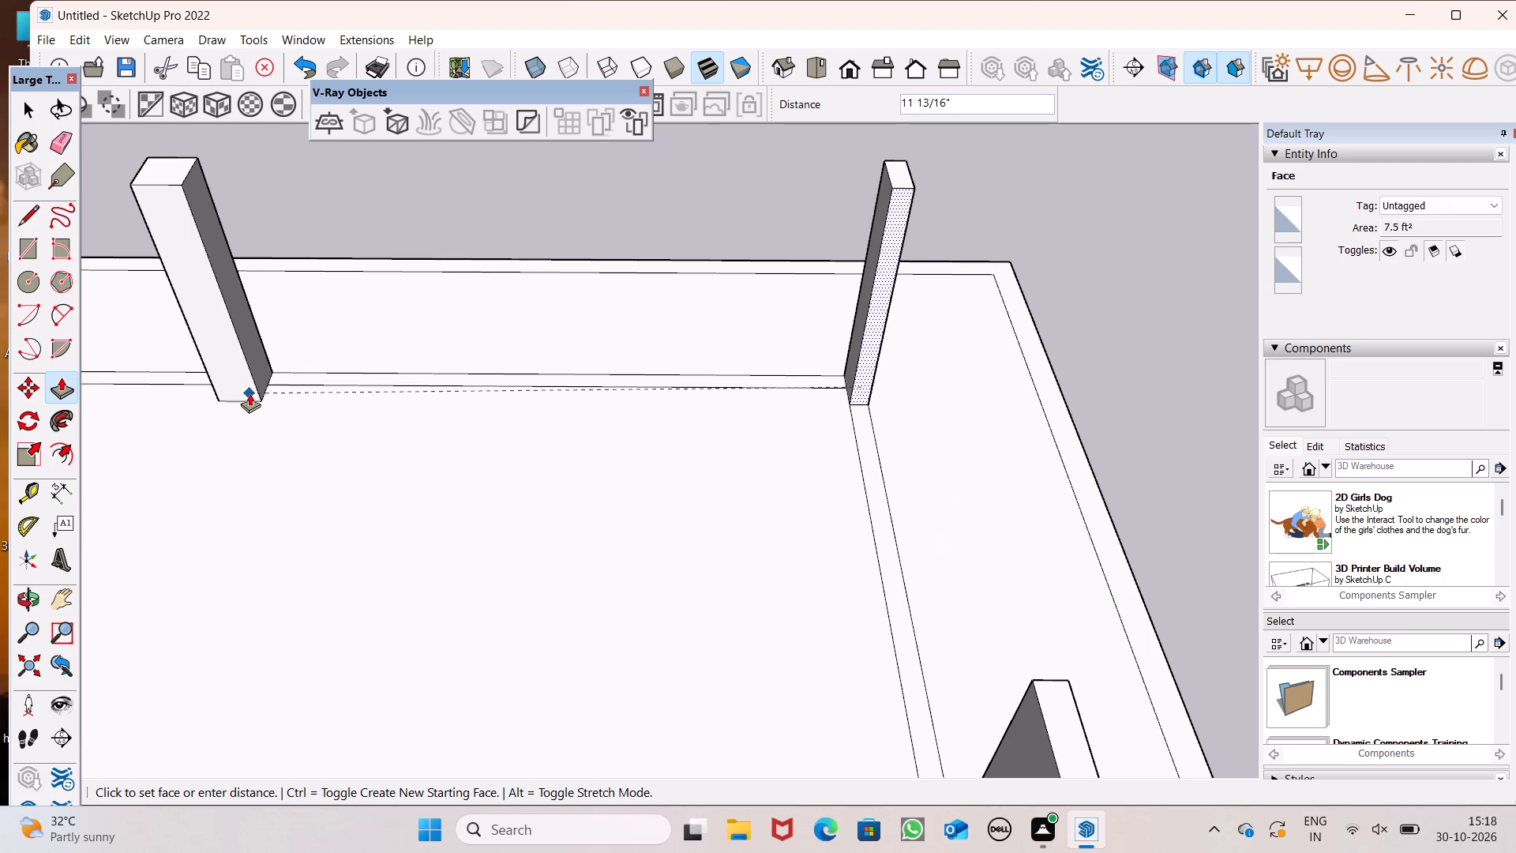
{"action": "left_click_drag", "start_coordinate": [250, 393], "coordinate": [253, 386]}
Extend the same corner column 1' 1 5/8" toward the green axis.
{"action": "middle_click_drag", "start_coordinate": [768, 443], "coordinate": [920, 460]}
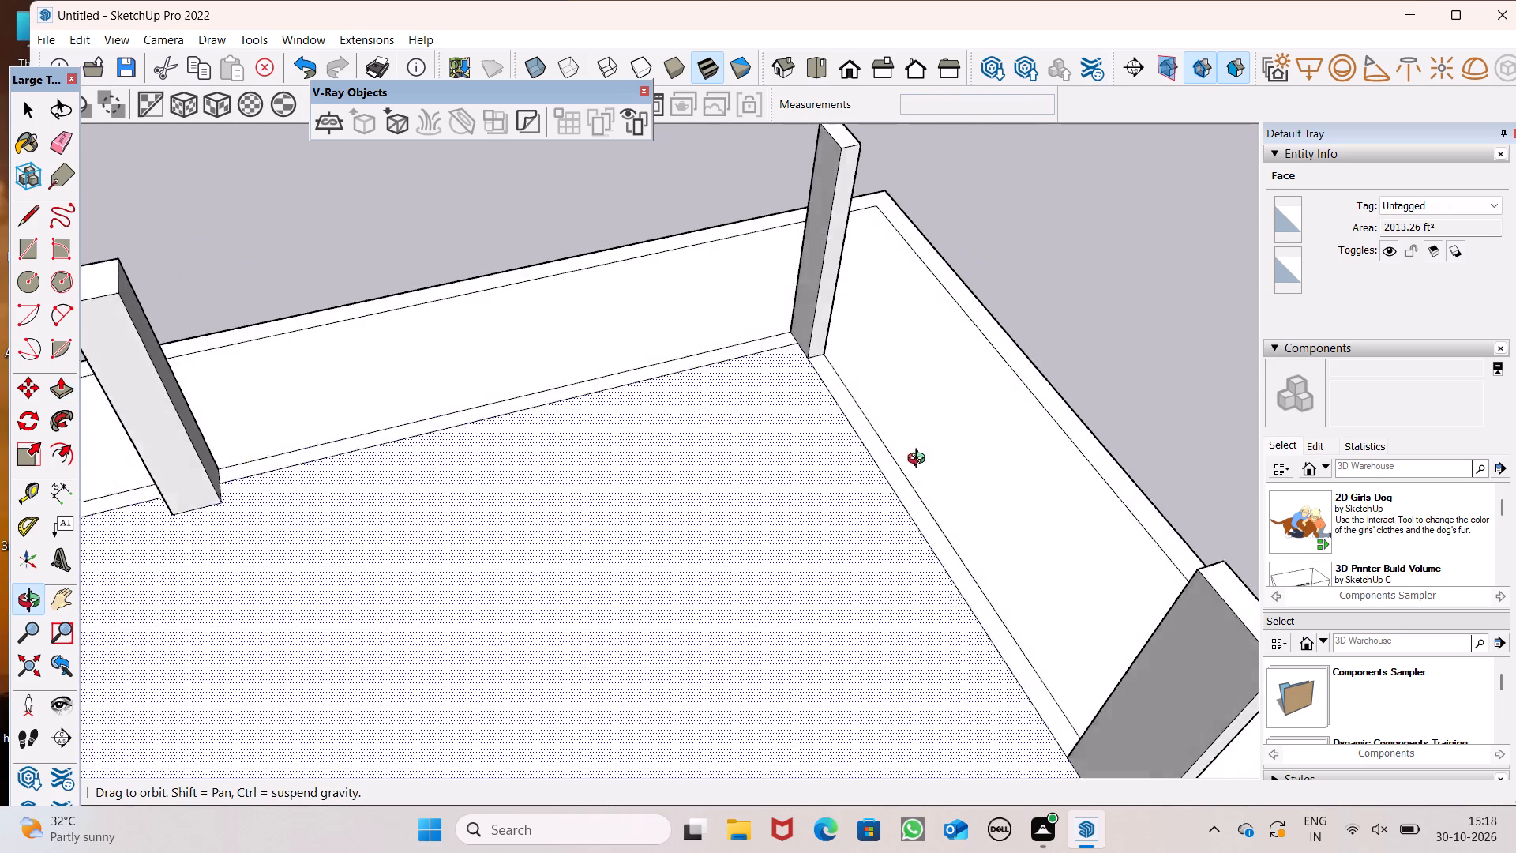
{"action": "middle_click_drag", "start_coordinate": [920, 460], "coordinate": [1034, 442]}
{"action": "middle_click_drag", "start_coordinate": [442, 391], "coordinate": [803, 366]}
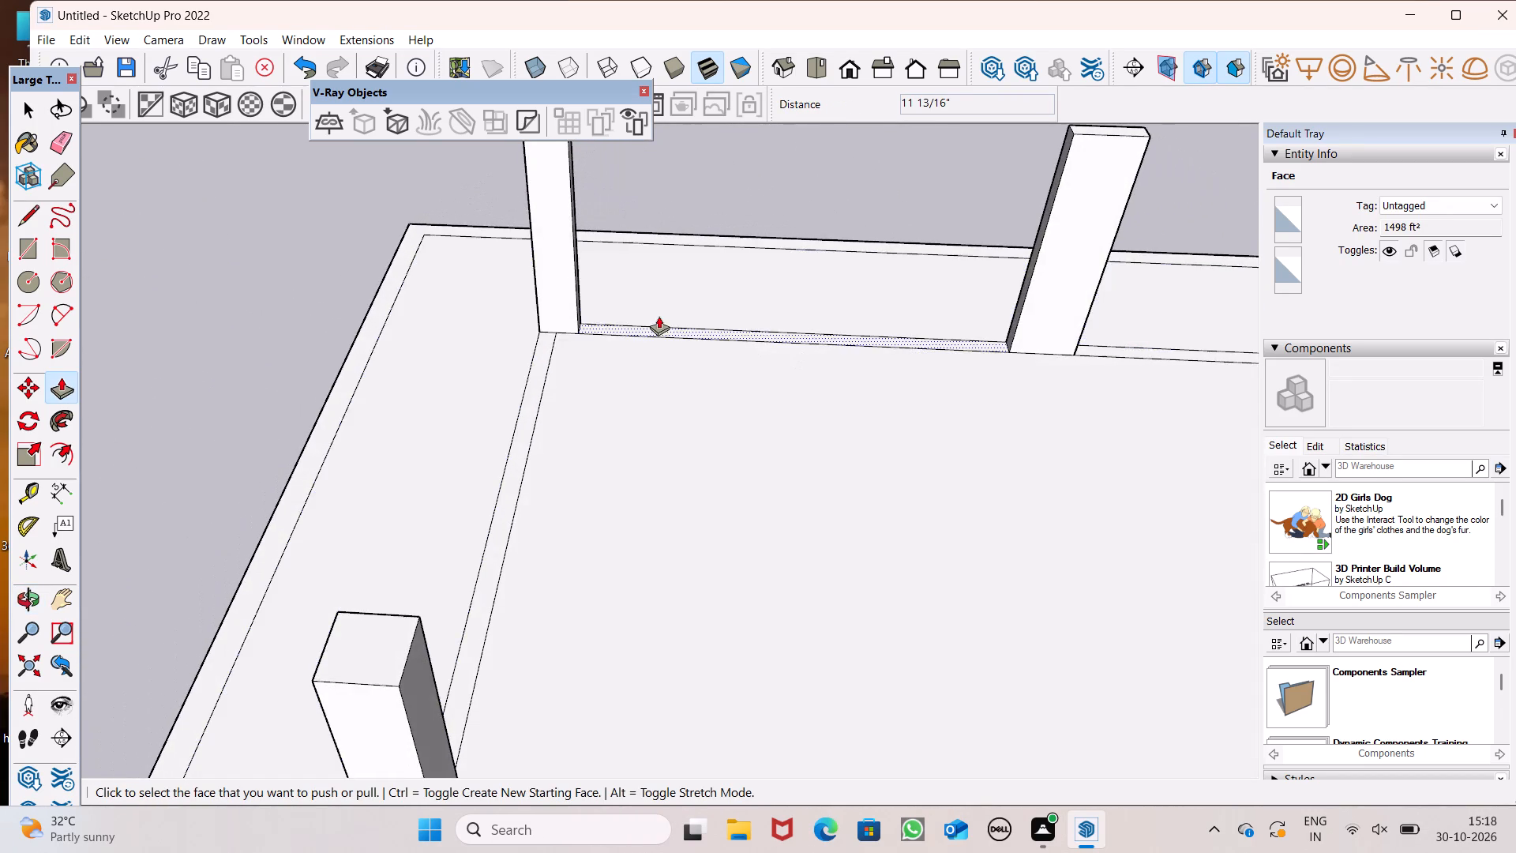
{"action": "scroll", "coordinate": [595, 306], "scroll_direction": "up", "scroll_amount": 4}
{"action": "left_click_drag", "start_coordinate": [530, 329], "coordinate": [525, 353]}
Pull the inner face of the middle column farthest from the green axis 1' 1 5/8" inward, flush with the extended corner column.
{"action": "scroll", "coordinate": [497, 342], "scroll_direction": "down", "scroll_amount": 3}
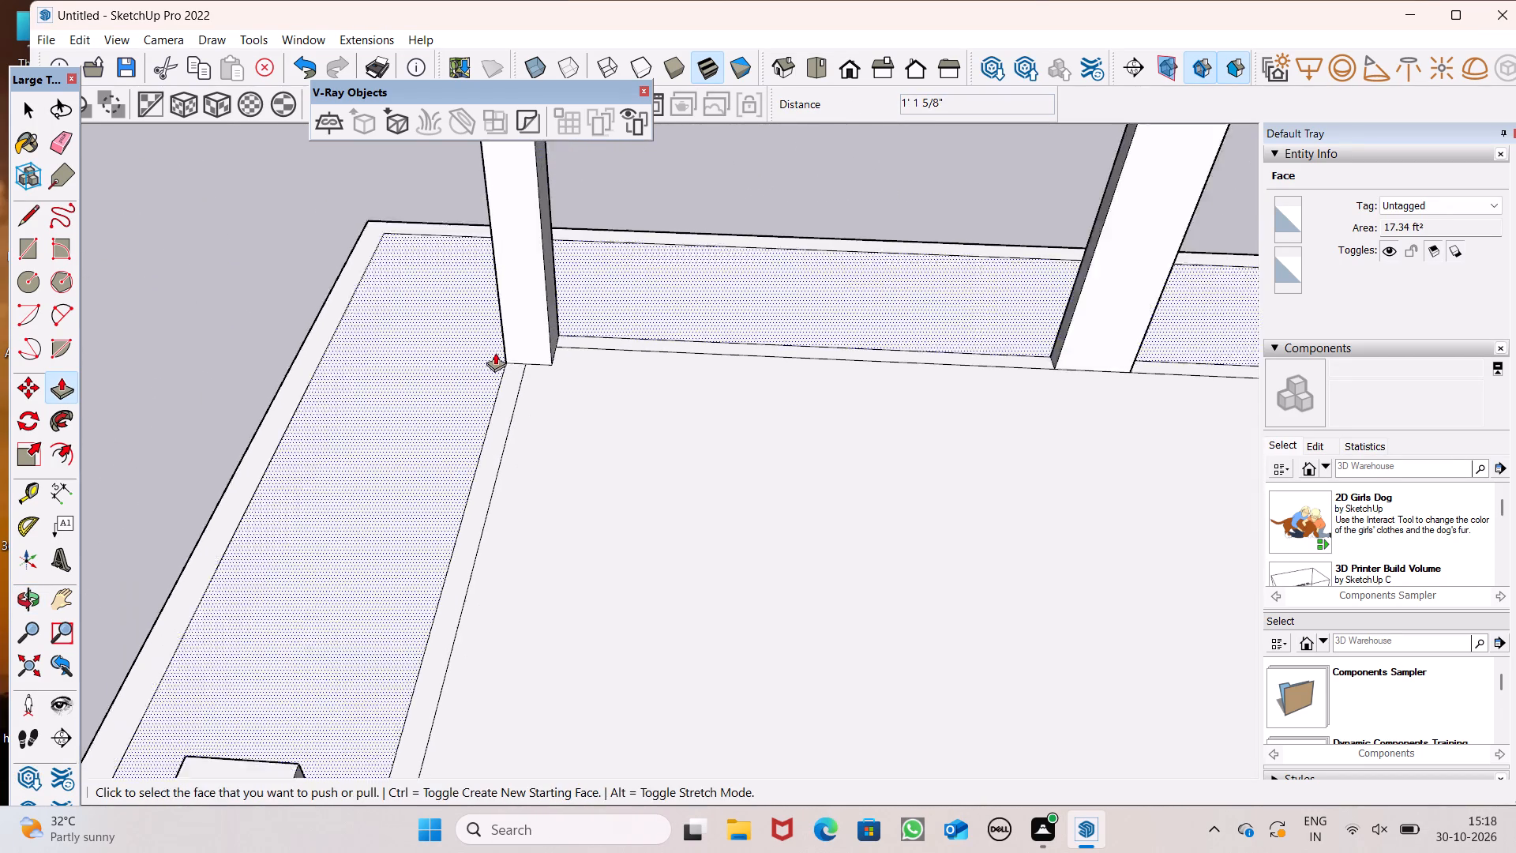
{"action": "scroll", "coordinate": [495, 352], "scroll_direction": "down", "scroll_amount": 4}
{"action": "middle_click_drag", "start_coordinate": [359, 385], "coordinate": [496, 418]}
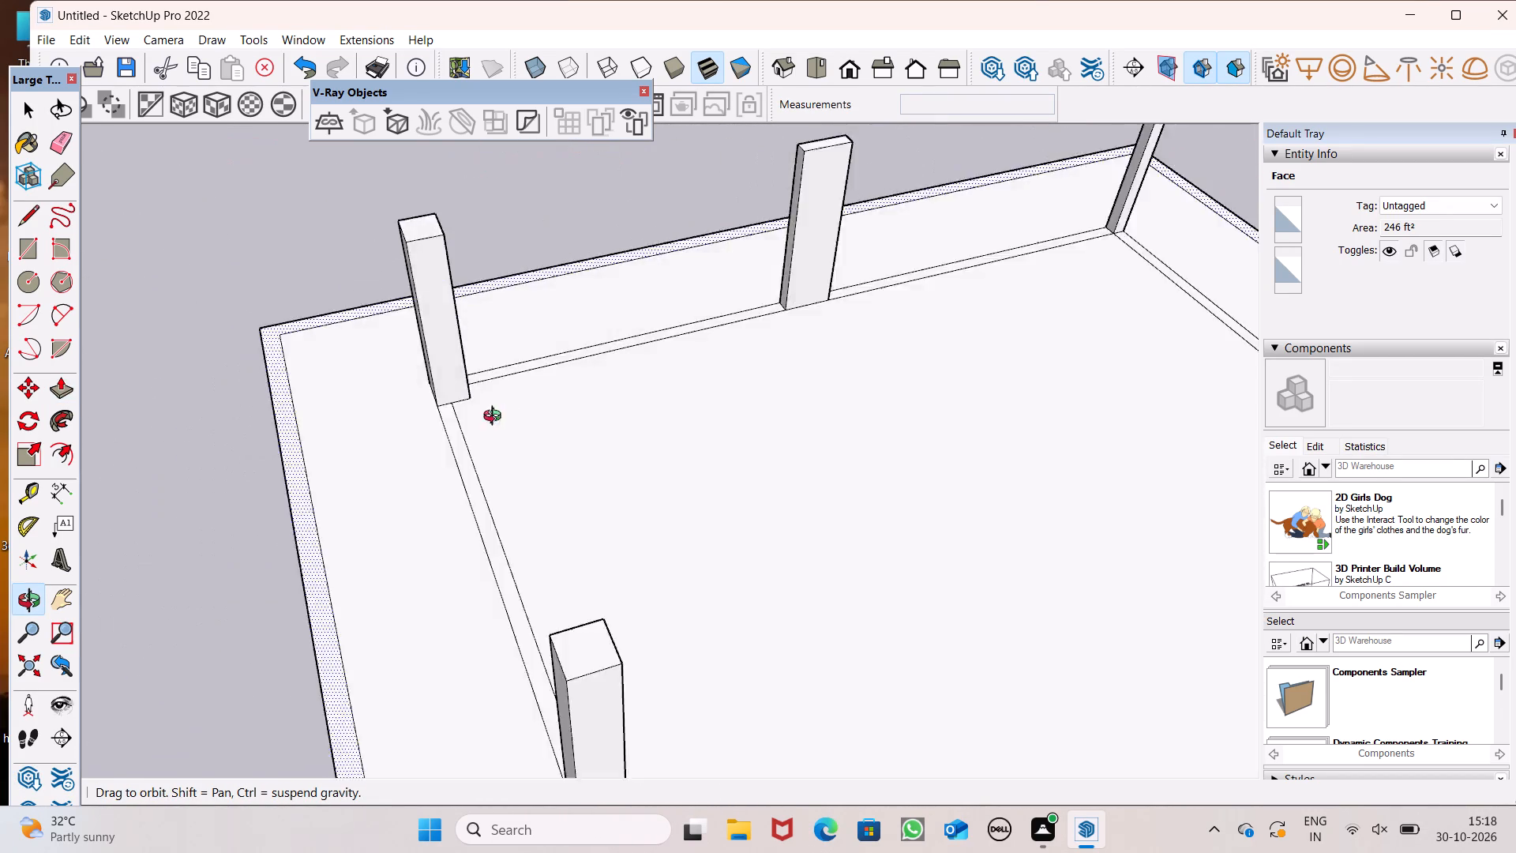
{"action": "middle_click_drag", "start_coordinate": [496, 418], "coordinate": [437, 426]}
{"action": "left_click_drag", "start_coordinate": [873, 318], "coordinate": [544, 361]}
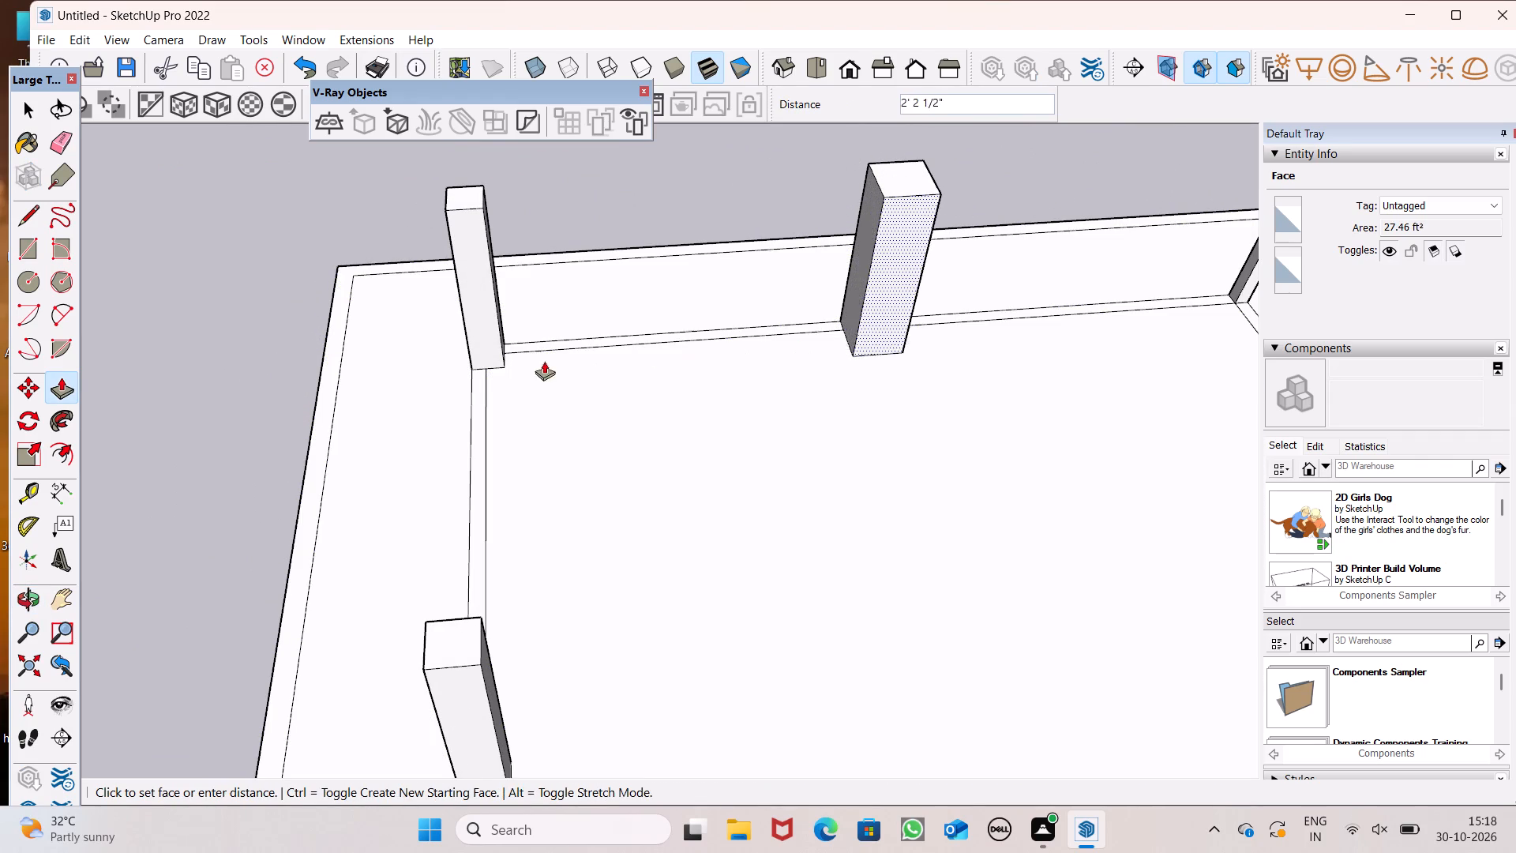
{"action": "left_click_drag", "start_coordinate": [544, 361], "coordinate": [501, 349]}
Narrow that middle column by pushing in both side faces, the one facing the red axis by about 3 1/8".
{"action": "scroll", "coordinate": [460, 370], "scroll_direction": "down", "scroll_amount": 6}
{"action": "middle_click_drag", "start_coordinate": [420, 393], "coordinate": [988, 294]}
{"action": "scroll", "coordinate": [521, 370], "scroll_direction": "up", "scroll_amount": 3}
{"action": "scroll", "coordinate": [321, 396], "scroll_direction": "down", "scroll_amount": 3}
{"action": "middle_click_drag", "start_coordinate": [346, 429], "coordinate": [874, 314]}
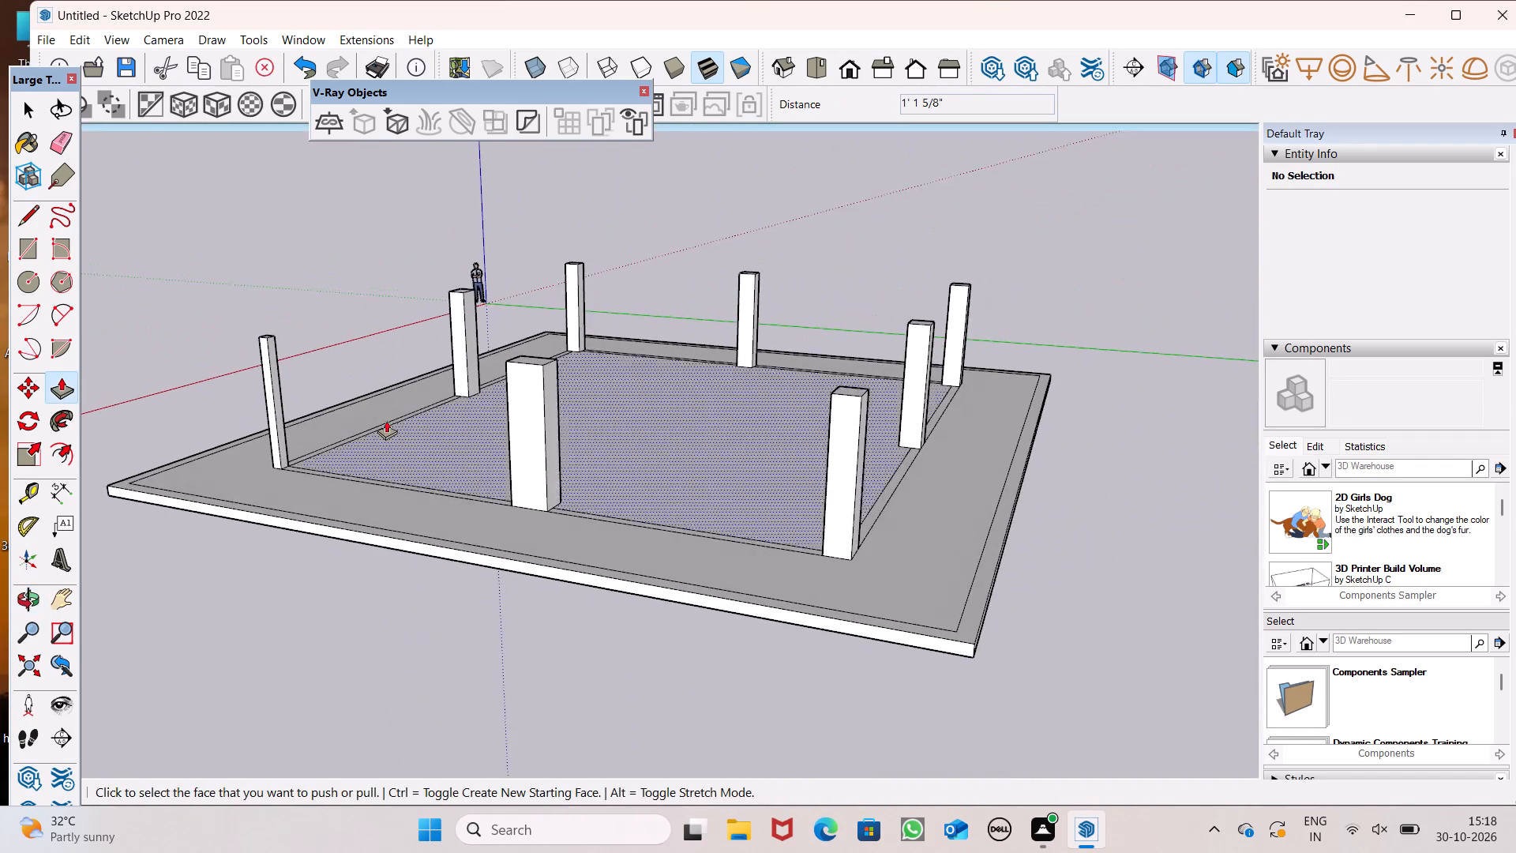
{"action": "middle_click_drag", "start_coordinate": [426, 439], "coordinate": [385, 476]}
{"action": "scroll", "coordinate": [539, 517], "scroll_direction": "up", "scroll_amount": 4}
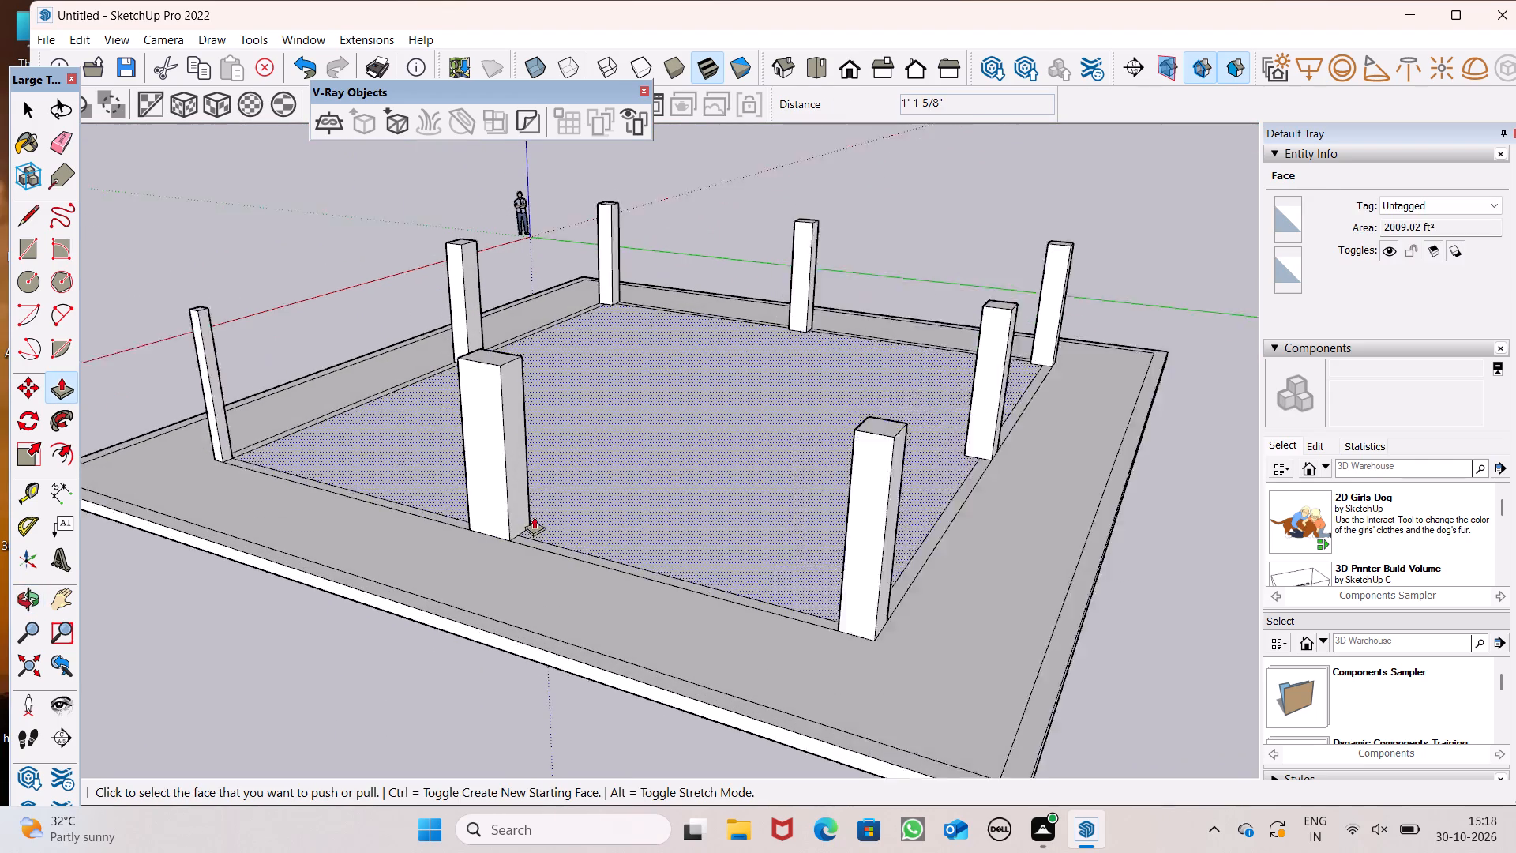
{"action": "scroll", "coordinate": [534, 517], "scroll_direction": "up", "scroll_amount": 2}
{"action": "left_click_drag", "start_coordinate": [503, 509], "coordinate": [493, 505]}
{"action": "scroll", "coordinate": [478, 500], "scroll_direction": "down", "scroll_amount": 6}
{"action": "middle_click_drag", "start_coordinate": [452, 544], "coordinate": [645, 516]}
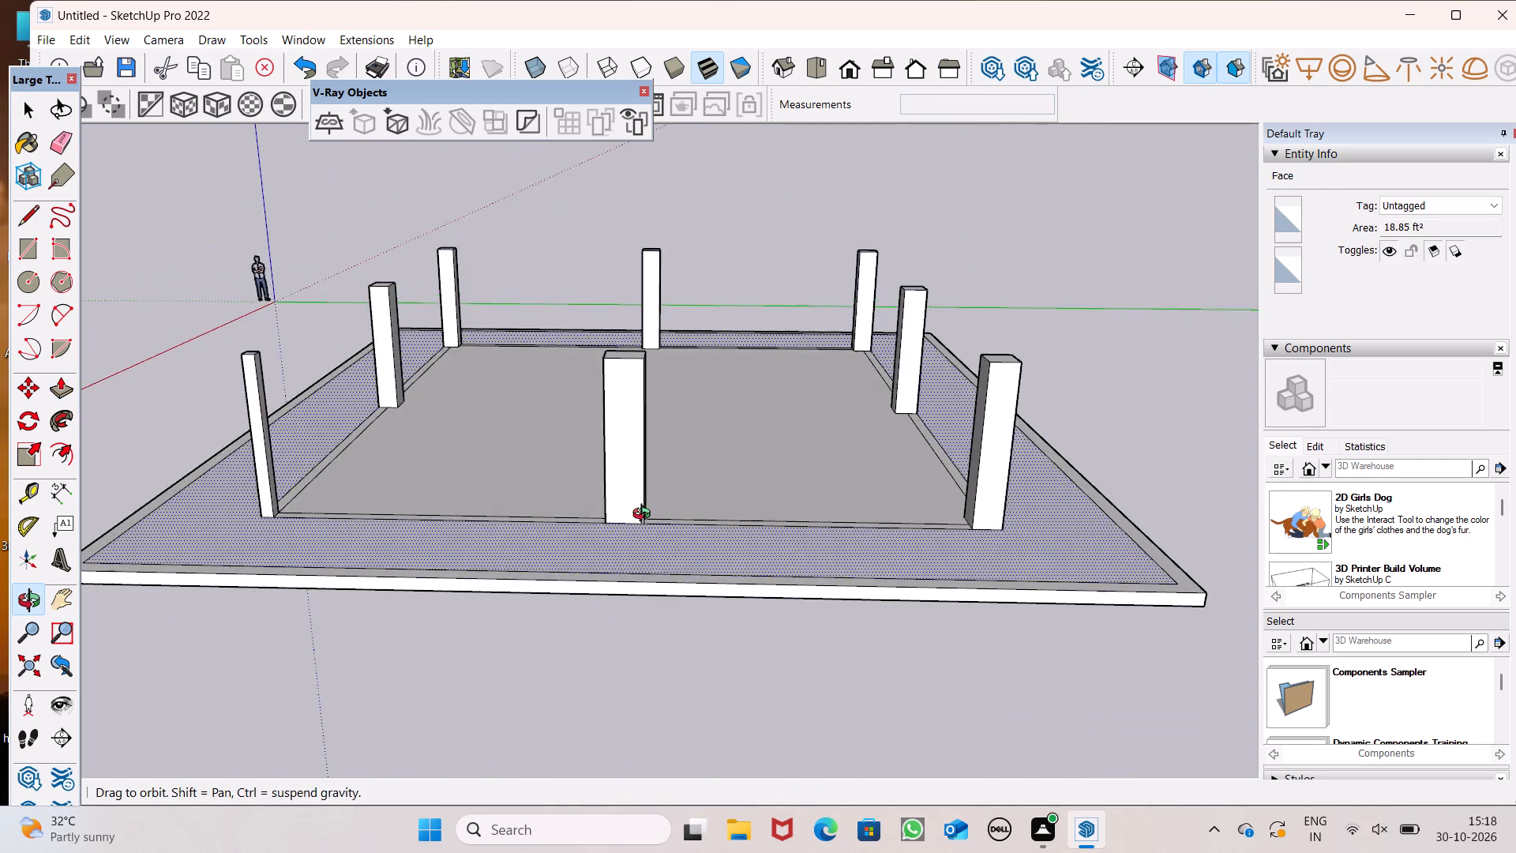
{"action": "middle_click_drag", "start_coordinate": [645, 516], "coordinate": [737, 532]}
{"action": "left_click", "coordinate": [683, 509]}
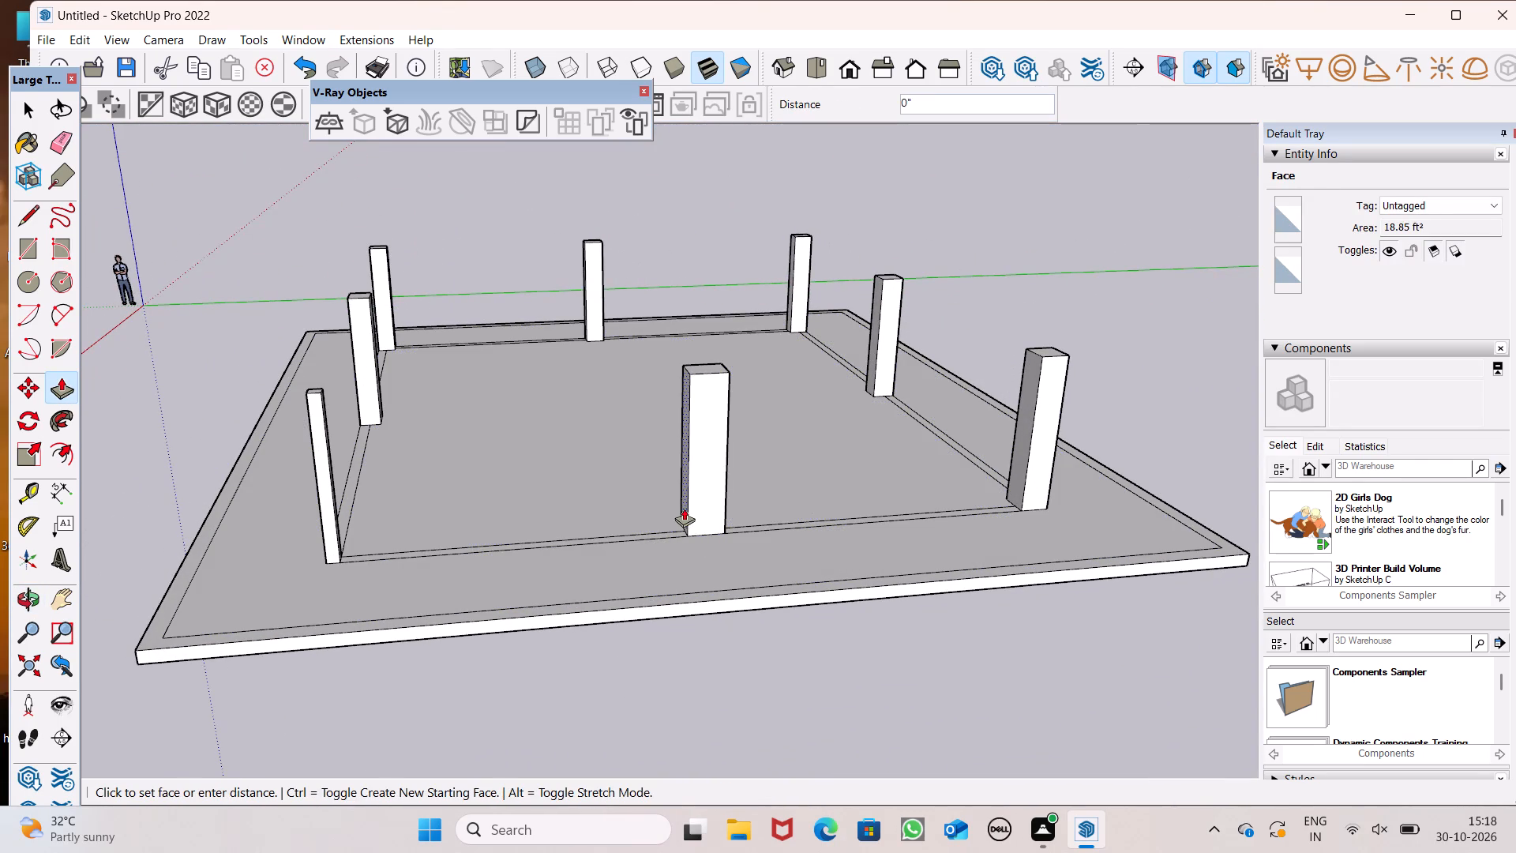
Thicken the corner column near the red axis and farthest from the green axis, pulling it inward flush with the adjacent middle column nearest the red axis.
{"action": "scroll", "coordinate": [586, 515], "scroll_direction": "down", "scroll_amount": 3}
{"action": "middle_click_drag", "start_coordinate": [426, 489], "coordinate": [281, 538]}
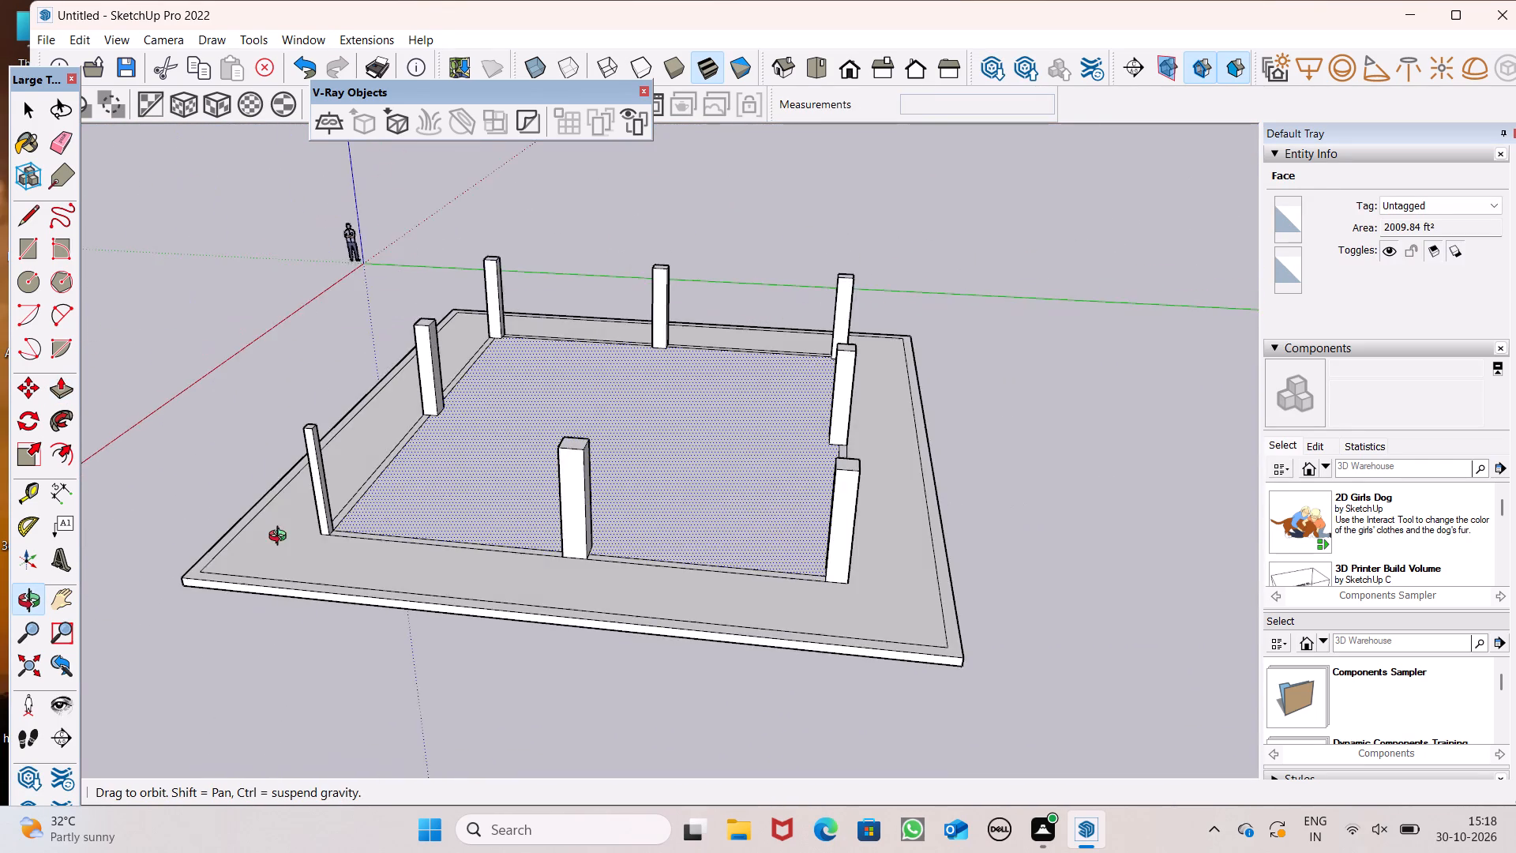
{"action": "middle_click_drag", "start_coordinate": [281, 538], "coordinate": [400, 674]}
{"action": "scroll", "coordinate": [491, 438], "scroll_direction": "down", "scroll_amount": 6}
{"action": "middle_click_drag", "start_coordinate": [533, 481], "coordinate": [535, 487]}
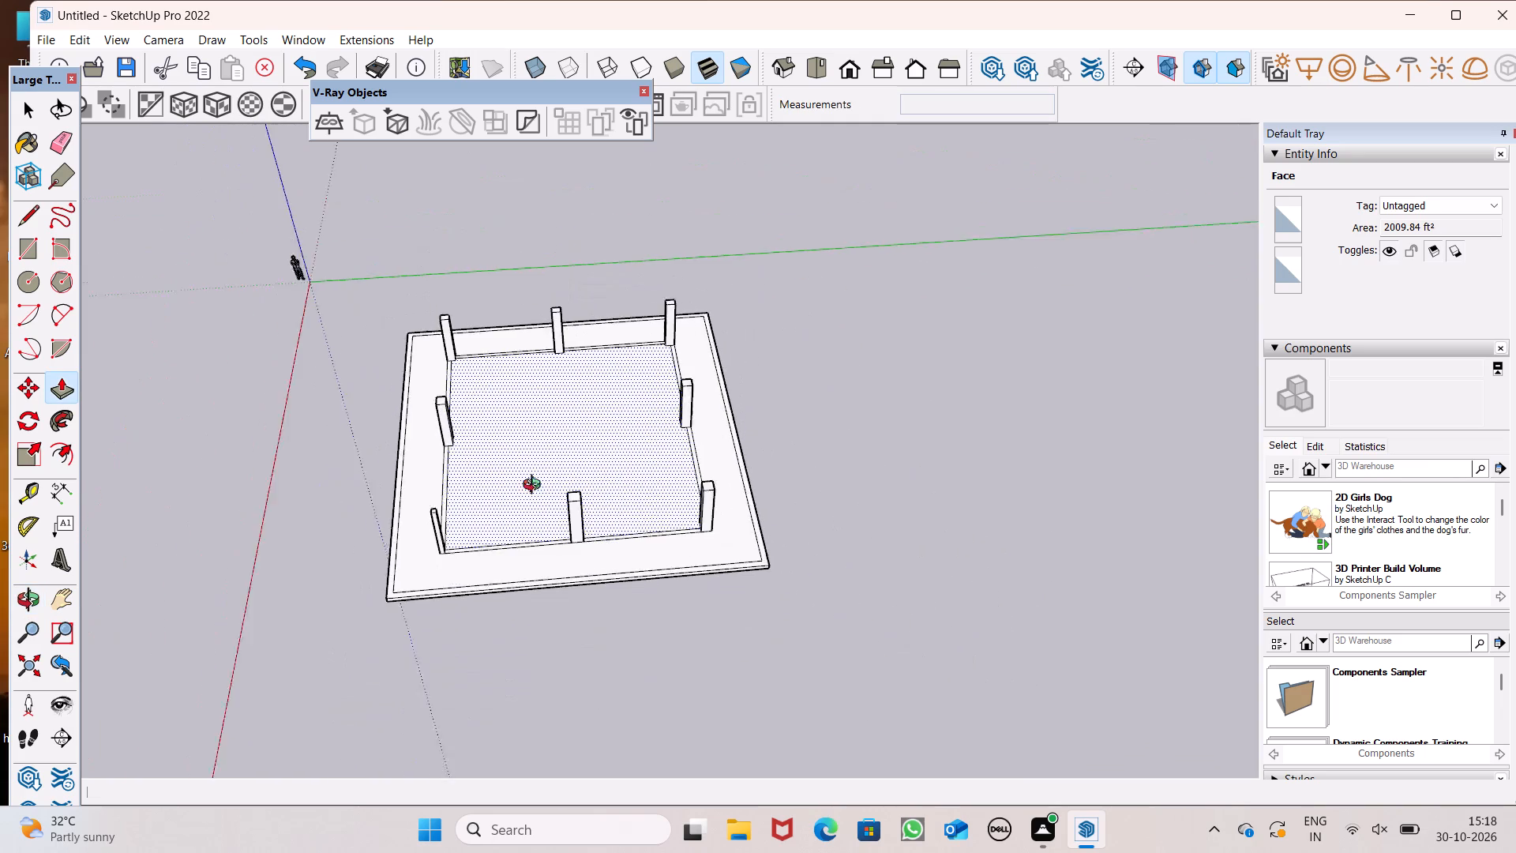
{"action": "middle_click_drag", "start_coordinate": [535, 487], "coordinate": [647, 634]}
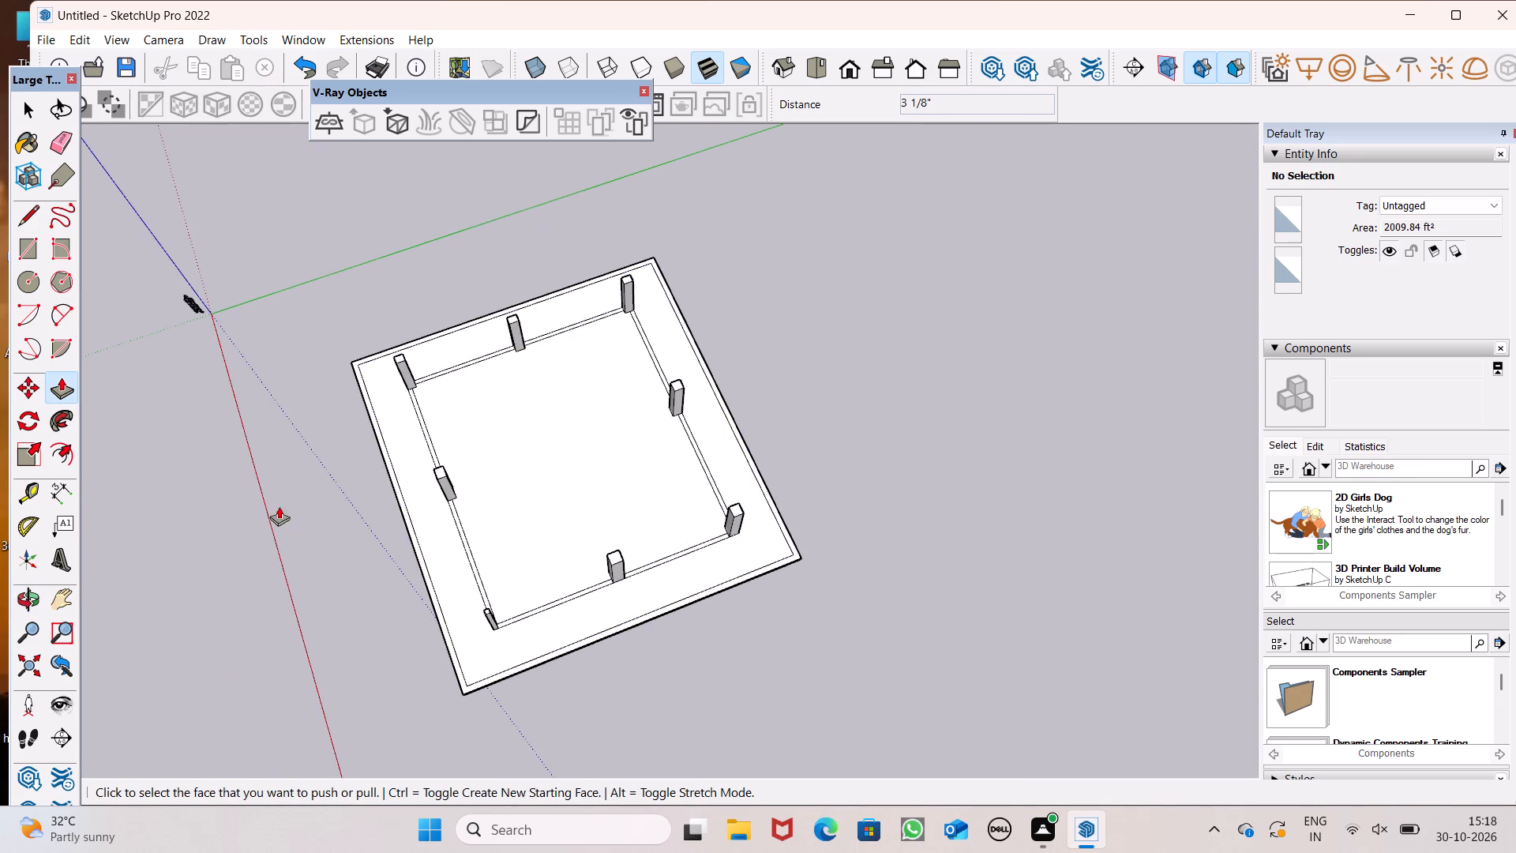
{"action": "middle_click_drag", "start_coordinate": [405, 633], "coordinate": [318, 320]}
{"action": "scroll", "coordinate": [485, 575], "scroll_direction": "up", "scroll_amount": 7}
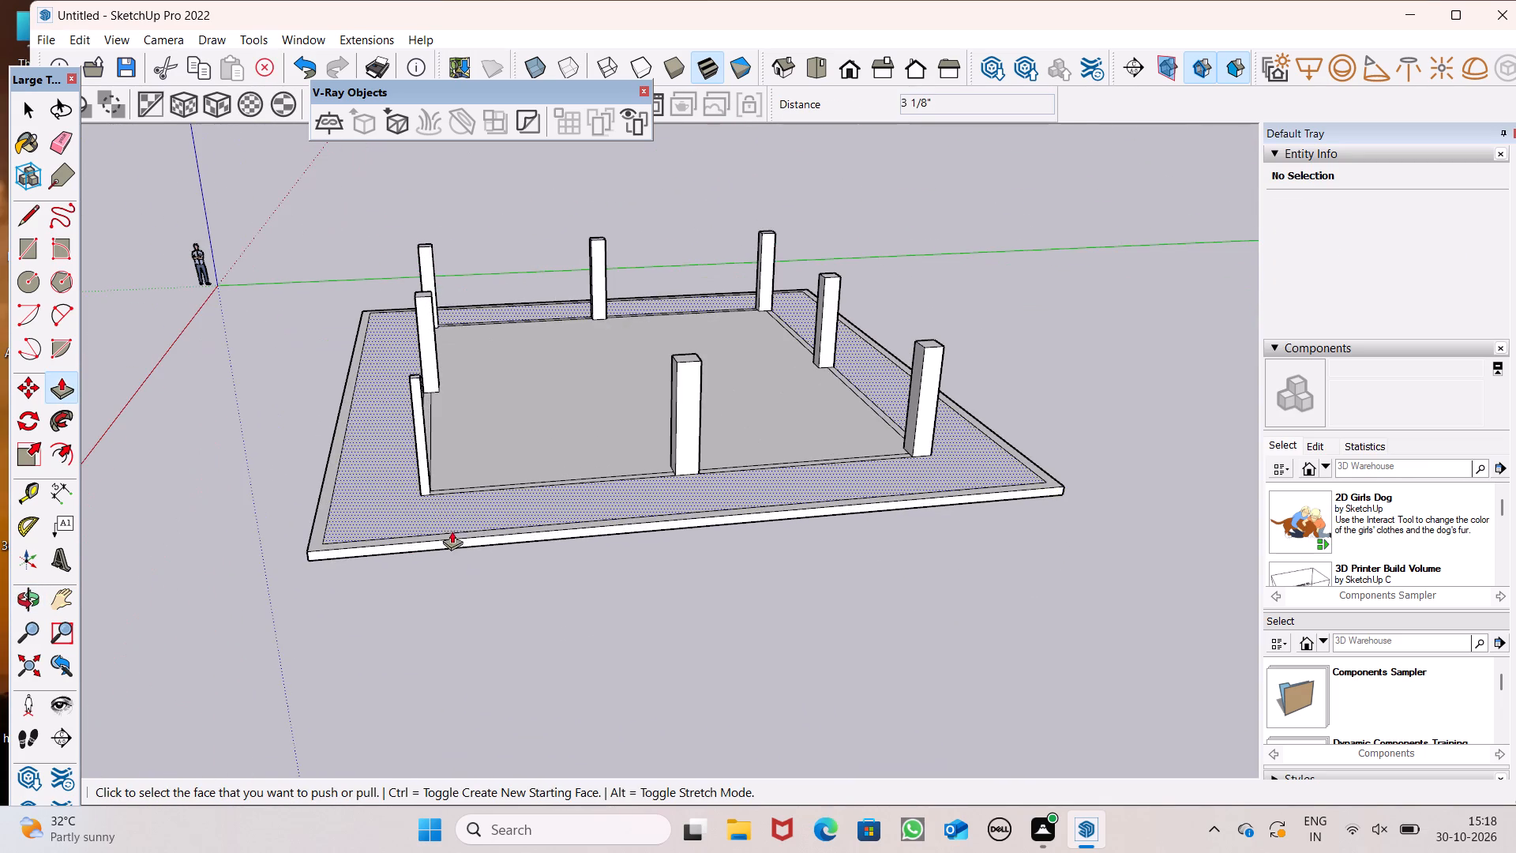
{"action": "middle_click_drag", "start_coordinate": [436, 501], "coordinate": [356, 494]}
{"action": "scroll", "coordinate": [359, 415], "scroll_direction": "up", "scroll_amount": 6}
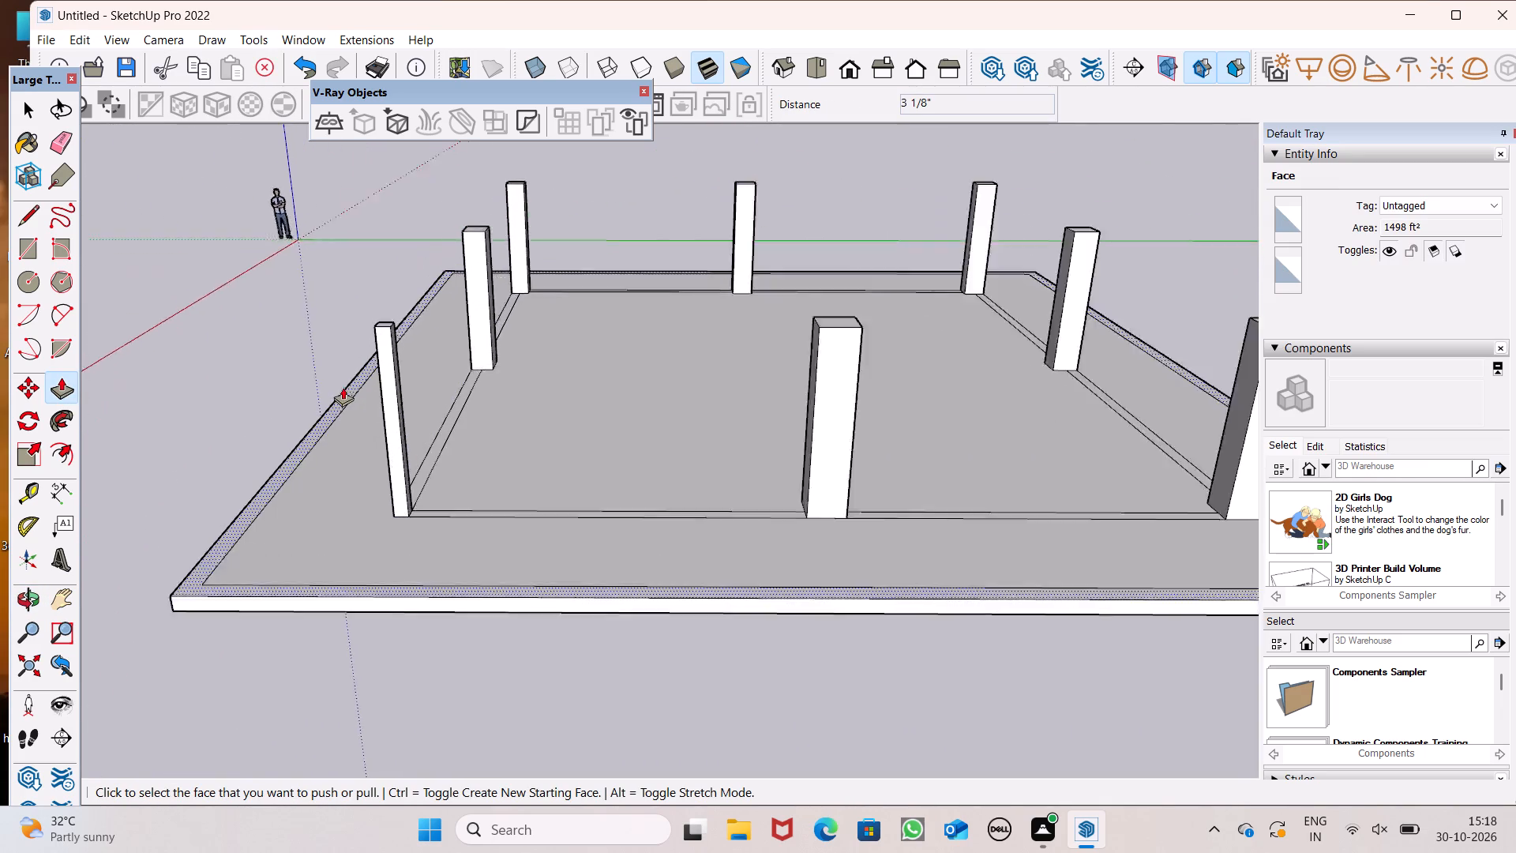
{"action": "scroll", "coordinate": [343, 387], "scroll_direction": "up", "scroll_amount": 2}
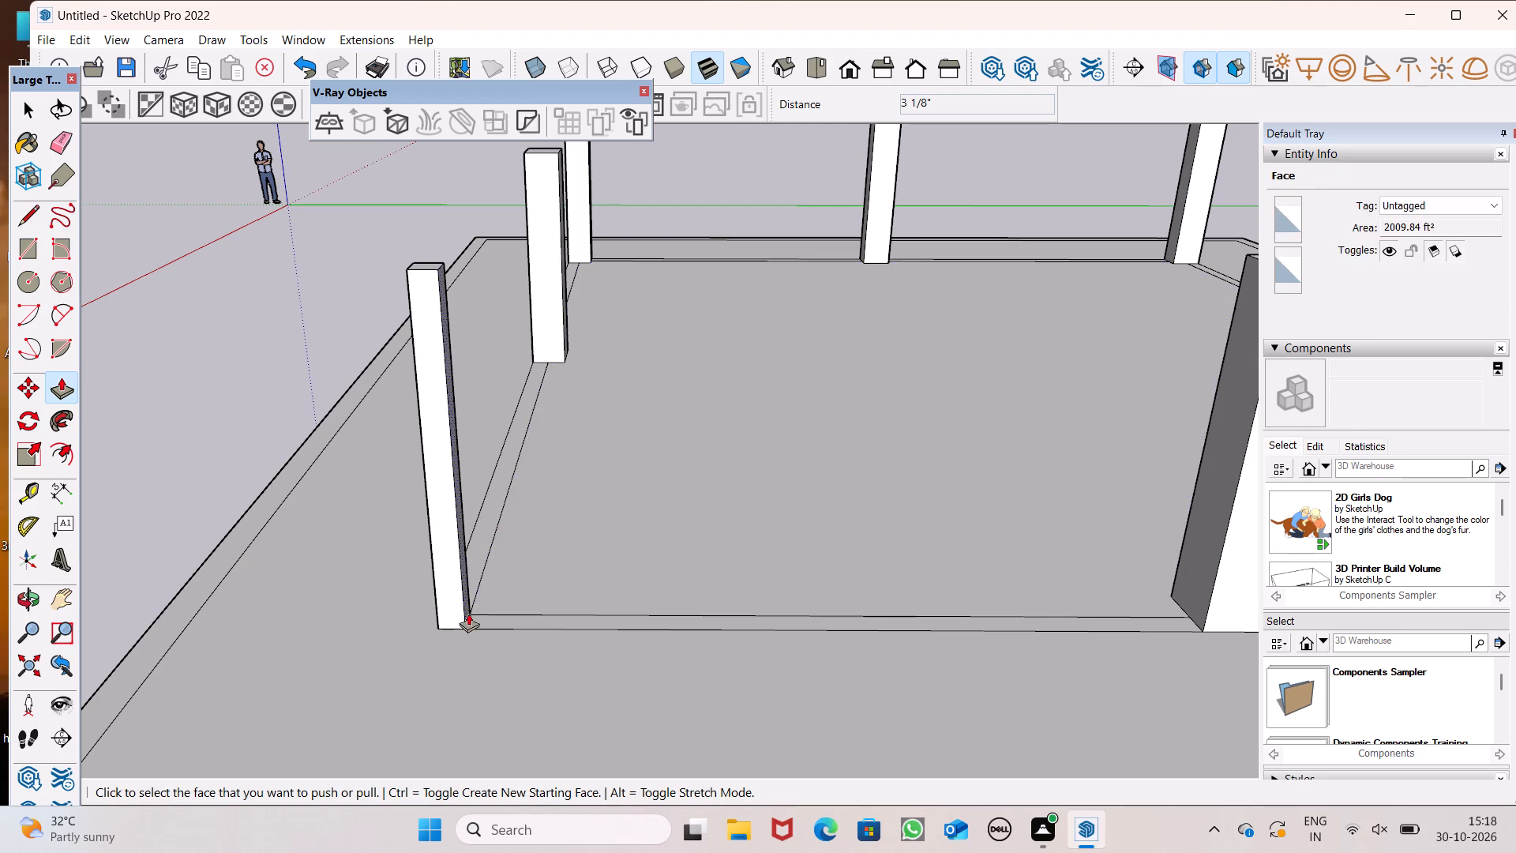
{"action": "middle_click_drag", "start_coordinate": [466, 621], "coordinate": [374, 648]}
{"action": "left_click_drag", "start_coordinate": [425, 596], "coordinate": [642, 335]}
Extend the same corner column toward the green axis, finishing with a 1 7/16" pull flush with the middle column farthest from that axis.
{"action": "middle_click_drag", "start_coordinate": [415, 629], "coordinate": [619, 709]}
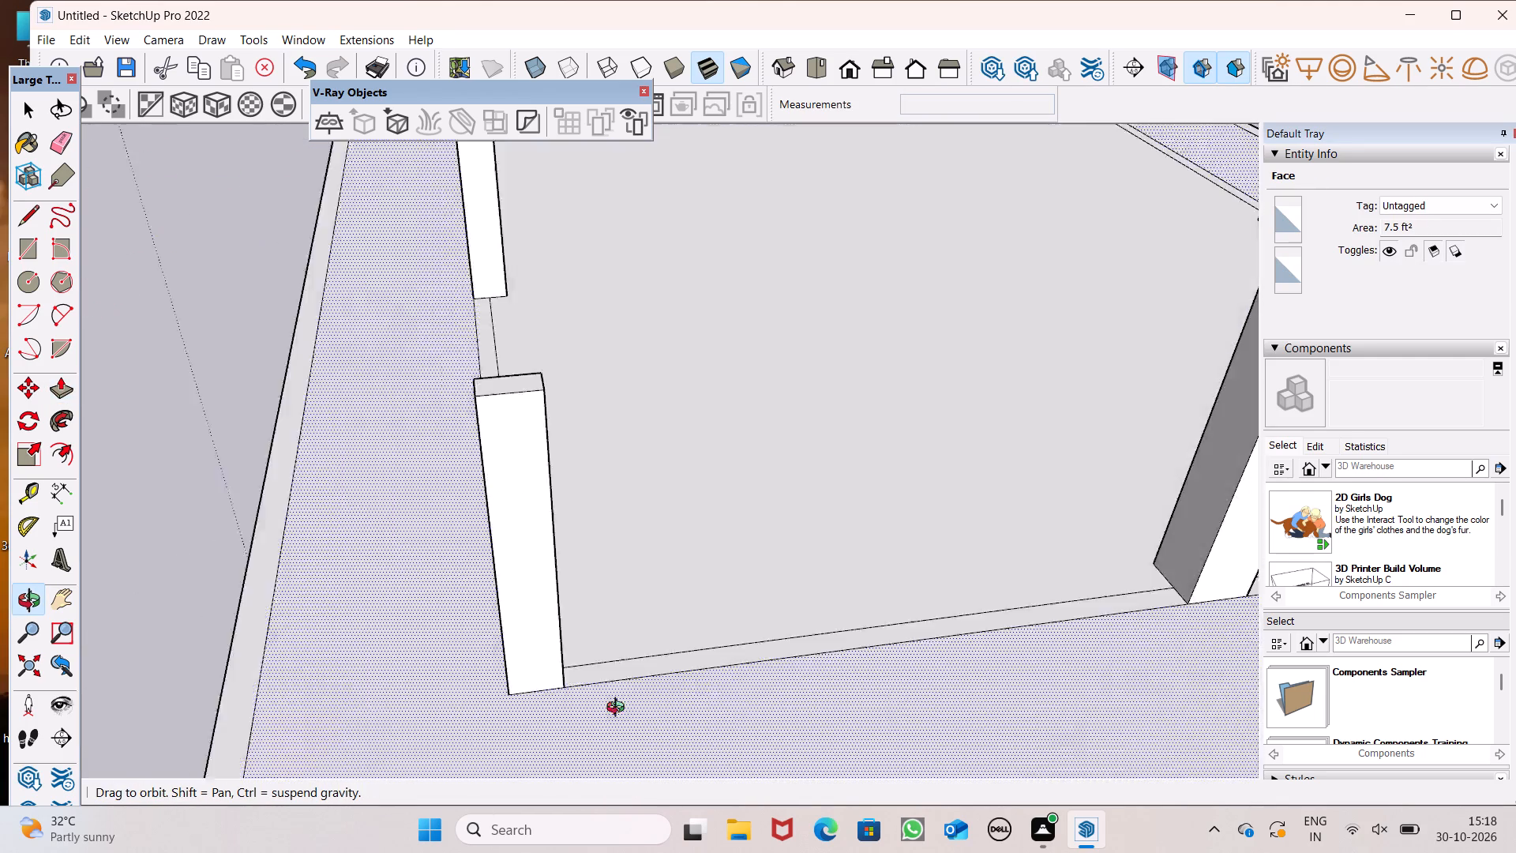
{"action": "middle_click_drag", "start_coordinate": [619, 709], "coordinate": [1358, 712]}
{"action": "scroll", "coordinate": [926, 425], "scroll_direction": "up", "scroll_amount": 3}
{"action": "left_click_drag", "start_coordinate": [902, 487], "coordinate": [873, 507]}
{"action": "left_click_drag", "start_coordinate": [863, 512], "coordinate": [833, 530]}
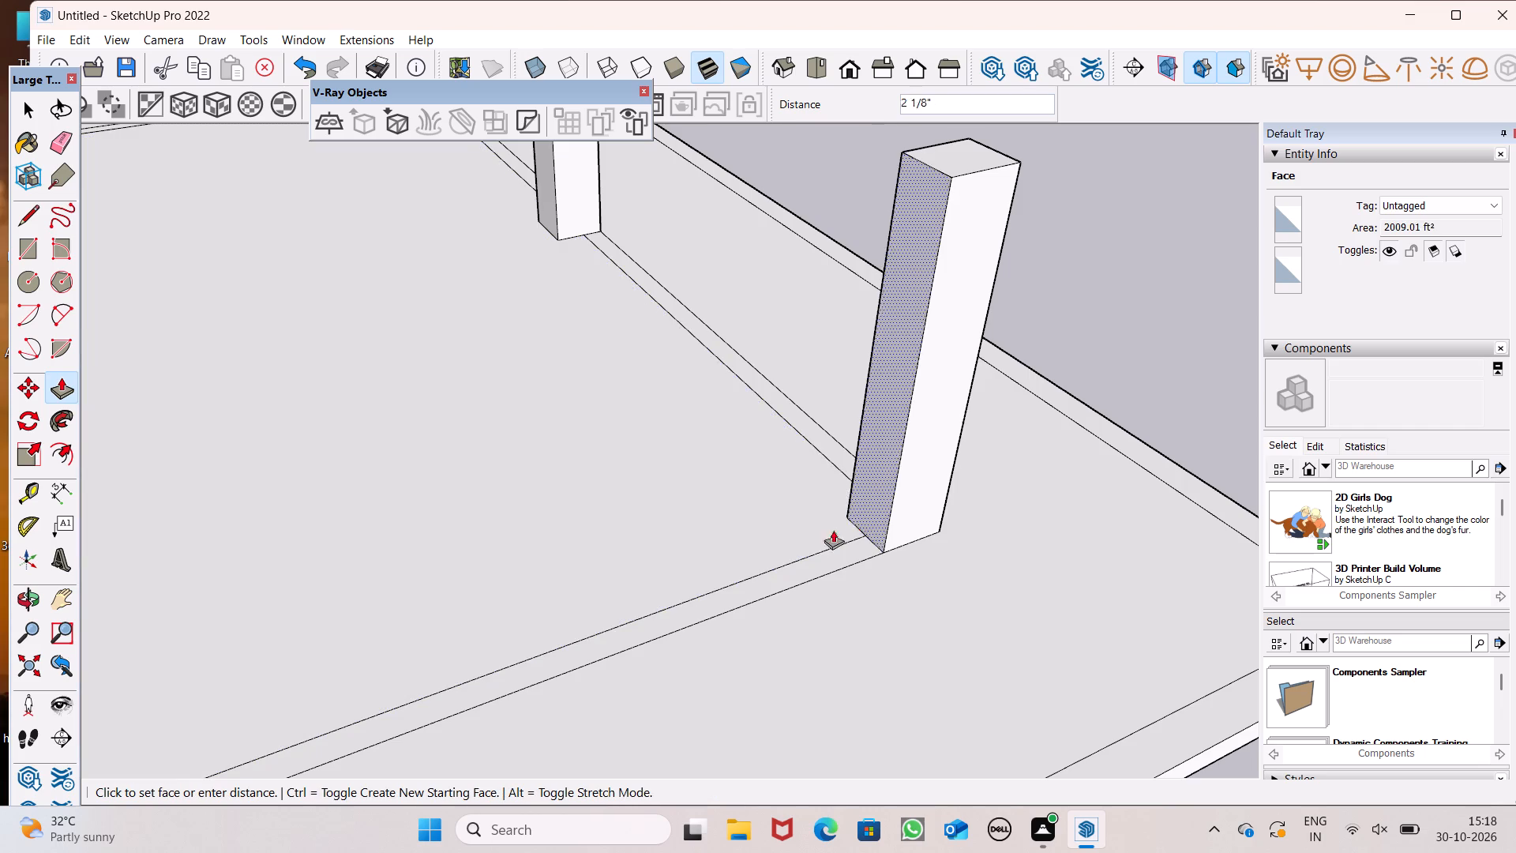
{"action": "left_click_drag", "start_coordinate": [833, 530], "coordinate": [553, 197]}
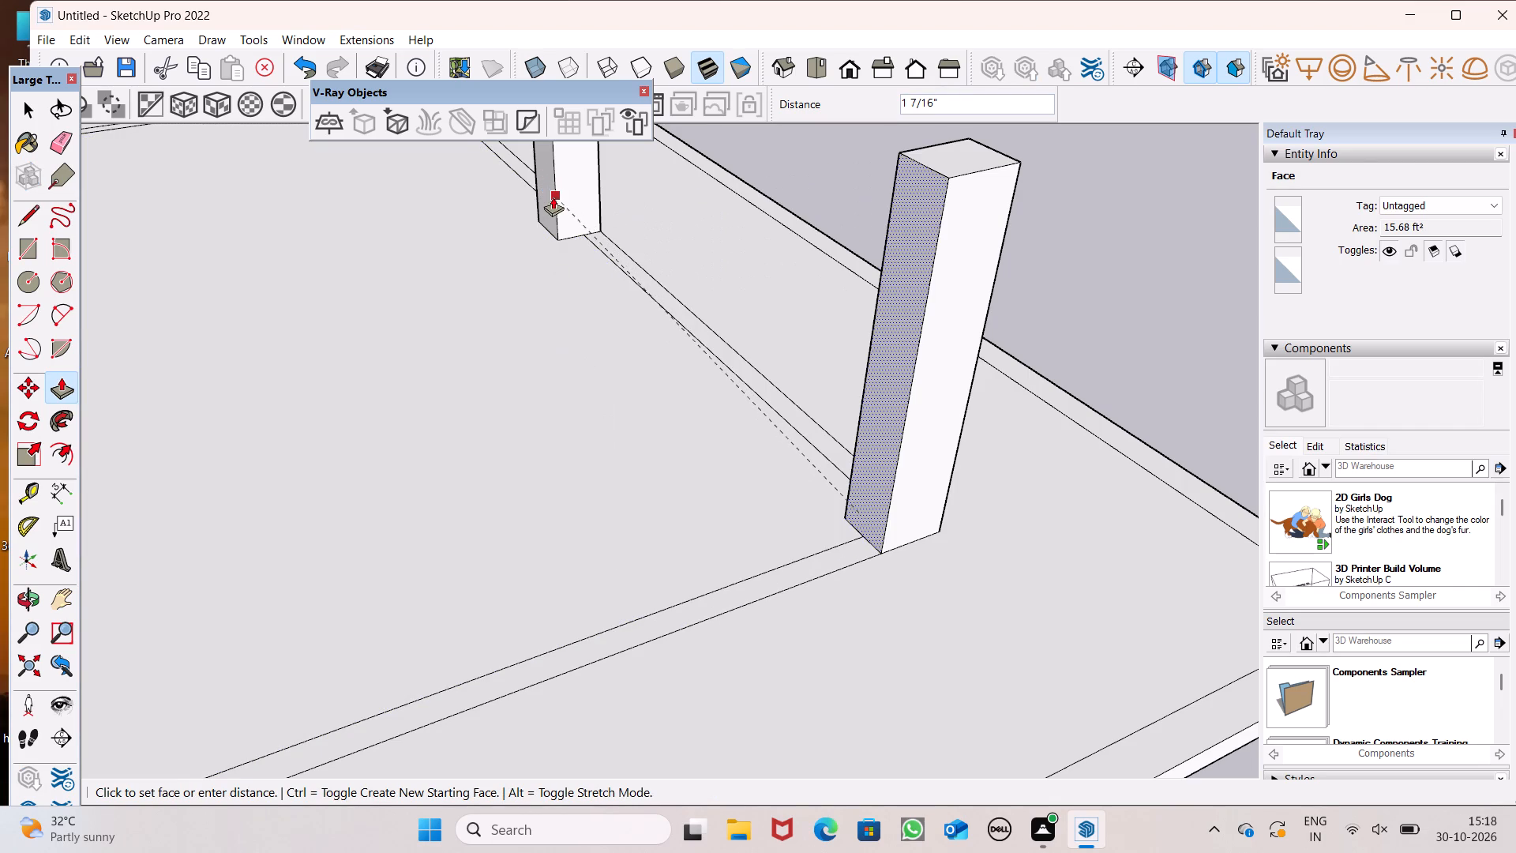
{"action": "left_click_drag", "start_coordinate": [553, 197], "coordinate": [553, 197]}
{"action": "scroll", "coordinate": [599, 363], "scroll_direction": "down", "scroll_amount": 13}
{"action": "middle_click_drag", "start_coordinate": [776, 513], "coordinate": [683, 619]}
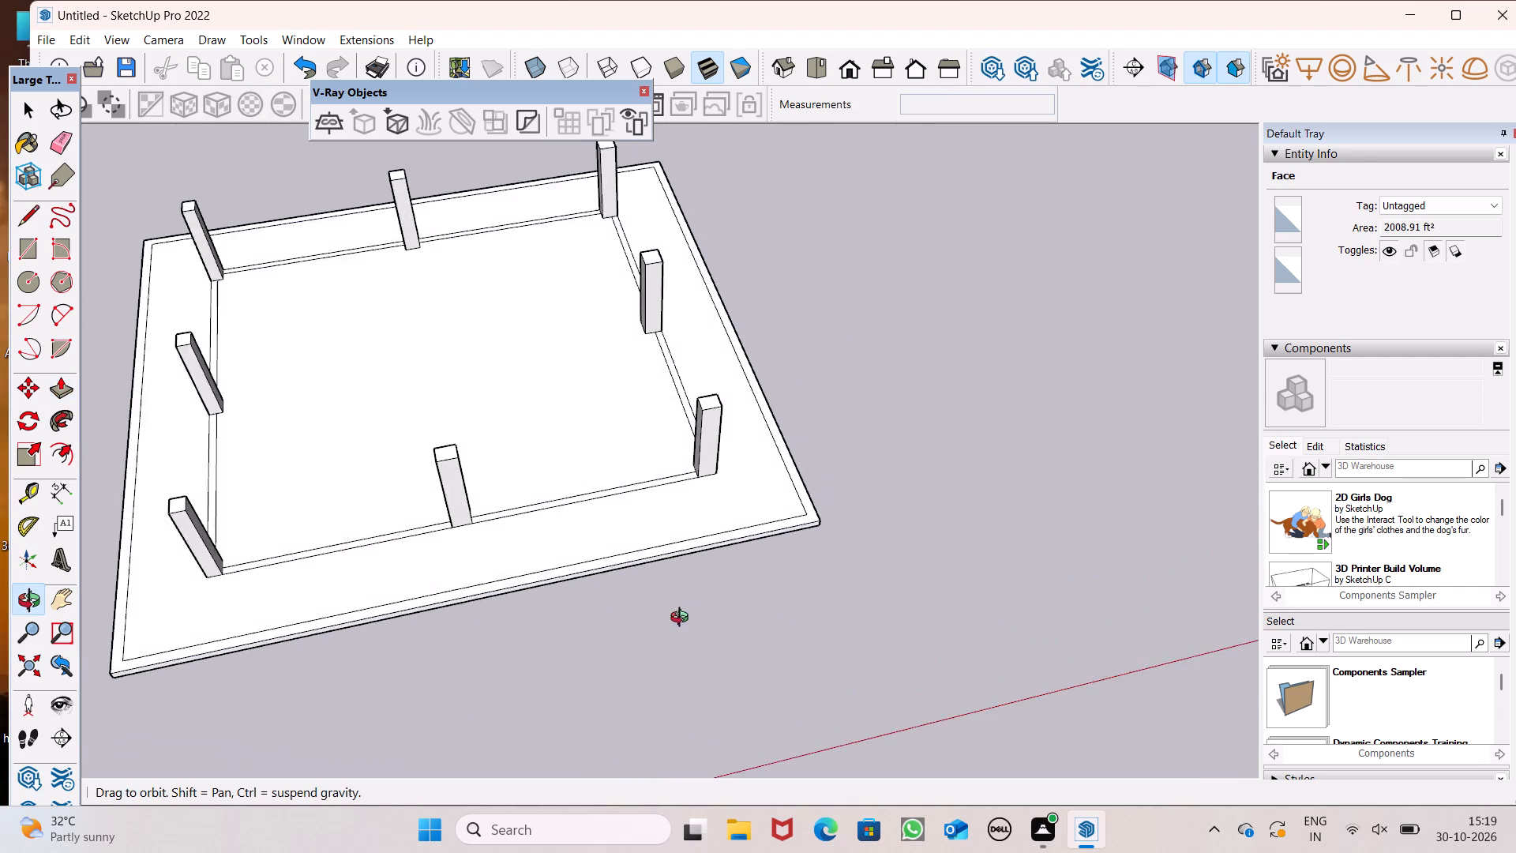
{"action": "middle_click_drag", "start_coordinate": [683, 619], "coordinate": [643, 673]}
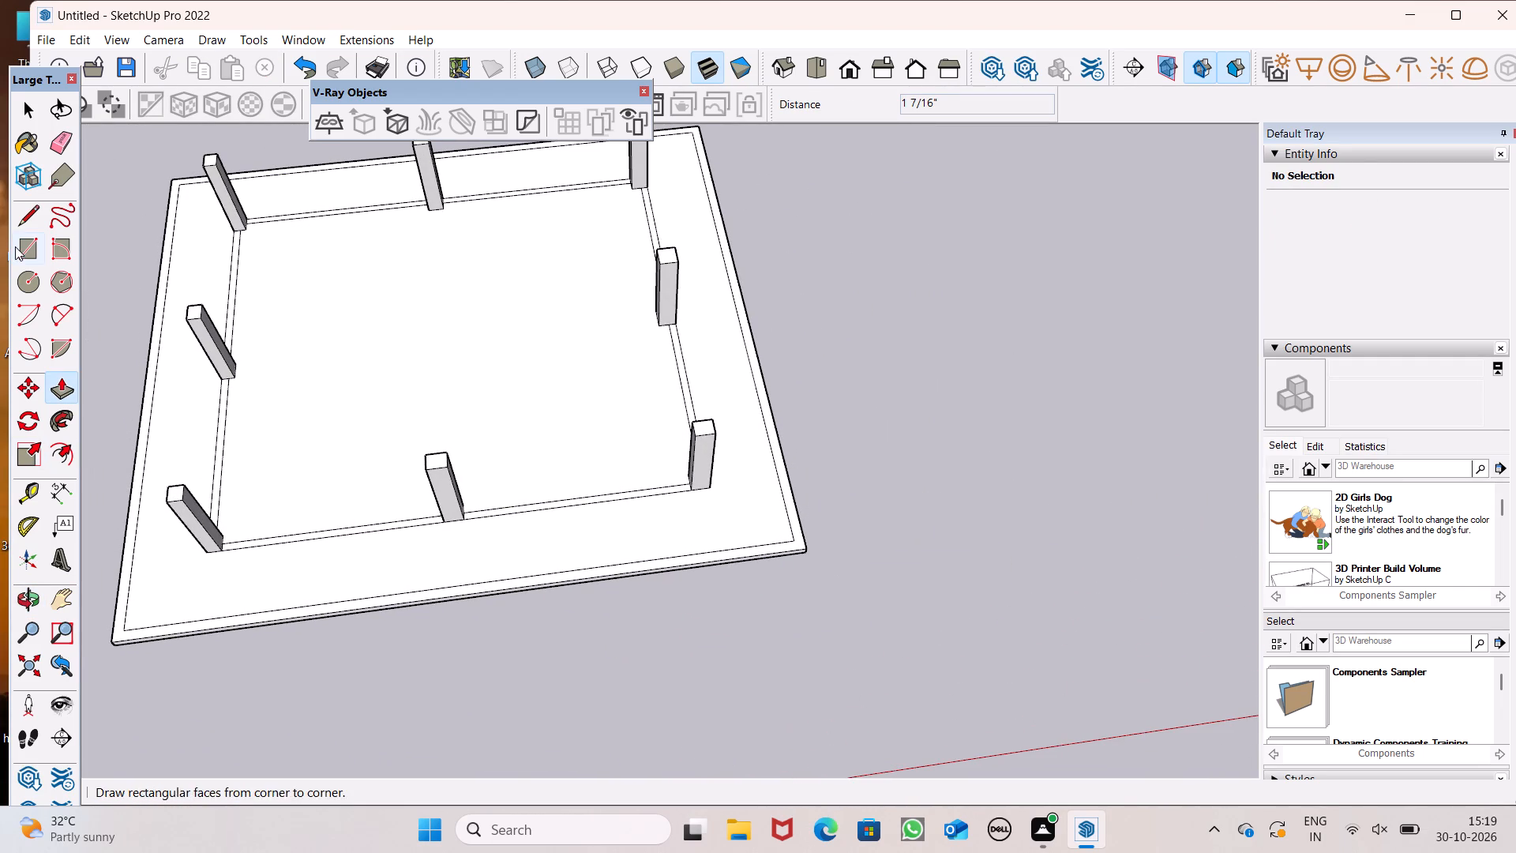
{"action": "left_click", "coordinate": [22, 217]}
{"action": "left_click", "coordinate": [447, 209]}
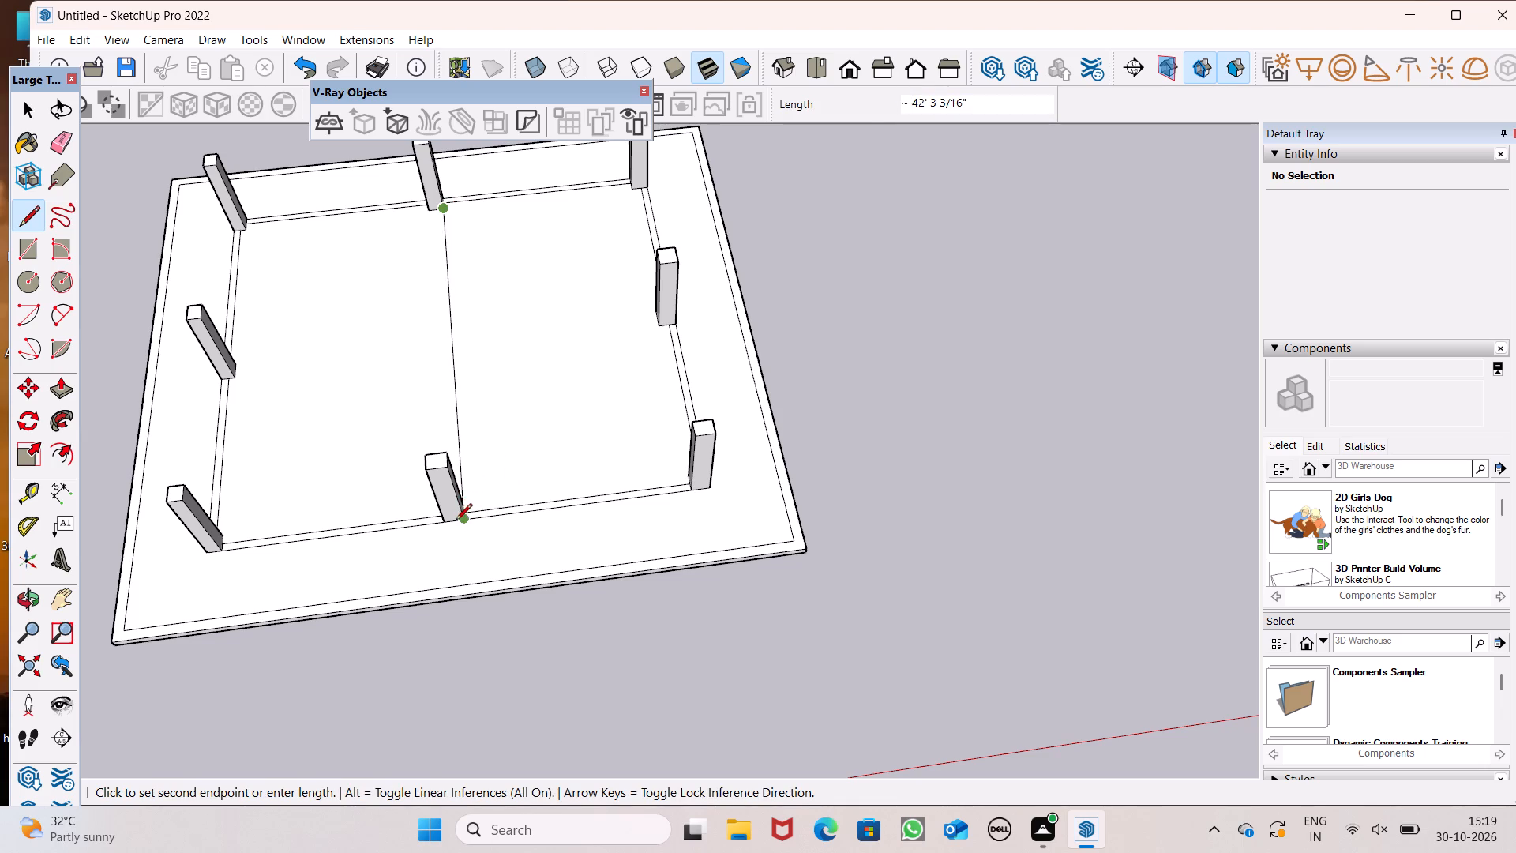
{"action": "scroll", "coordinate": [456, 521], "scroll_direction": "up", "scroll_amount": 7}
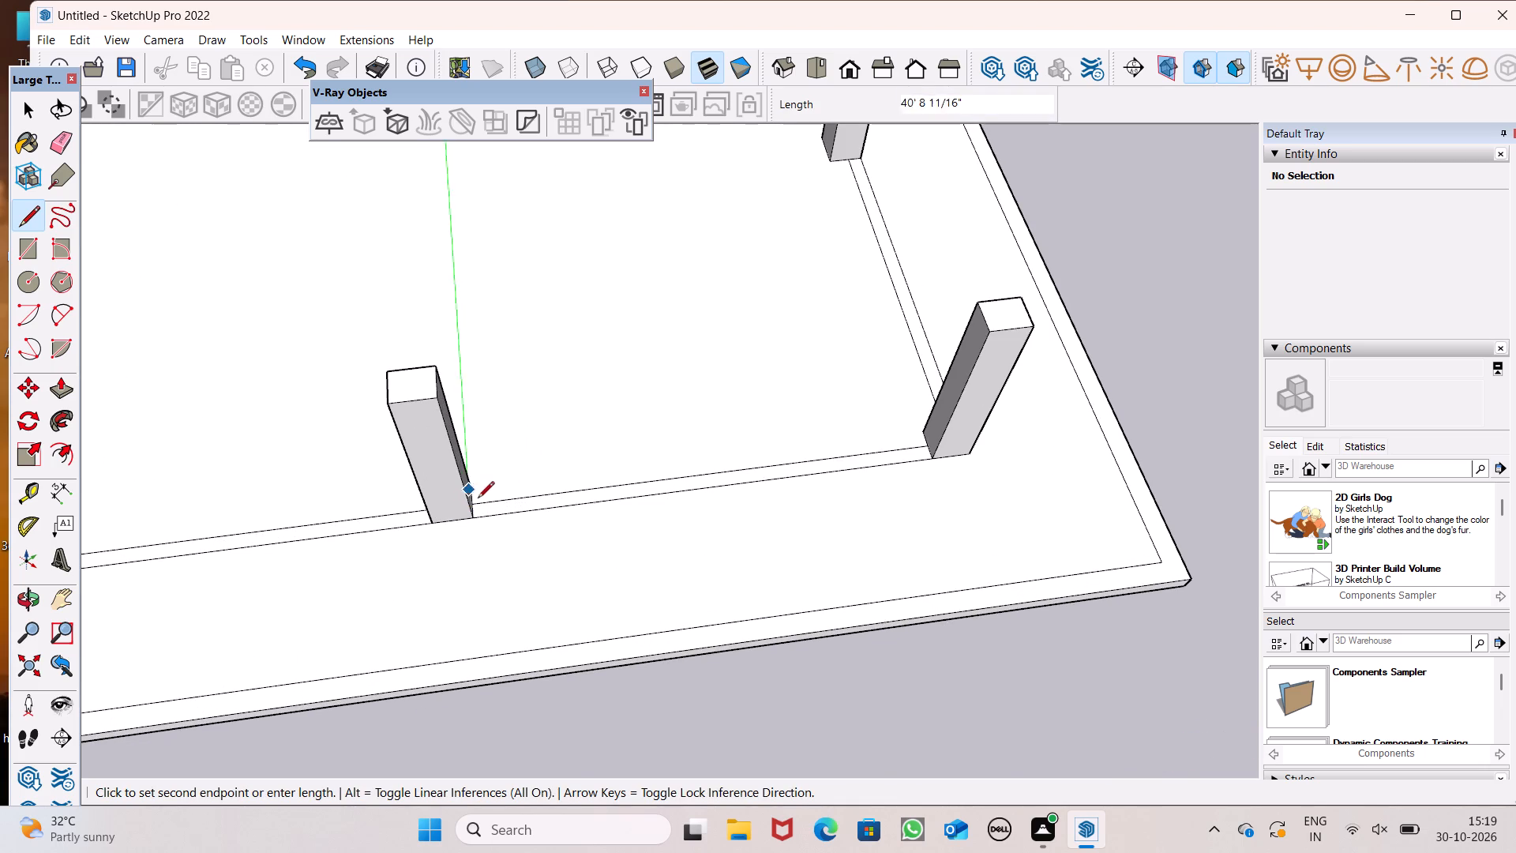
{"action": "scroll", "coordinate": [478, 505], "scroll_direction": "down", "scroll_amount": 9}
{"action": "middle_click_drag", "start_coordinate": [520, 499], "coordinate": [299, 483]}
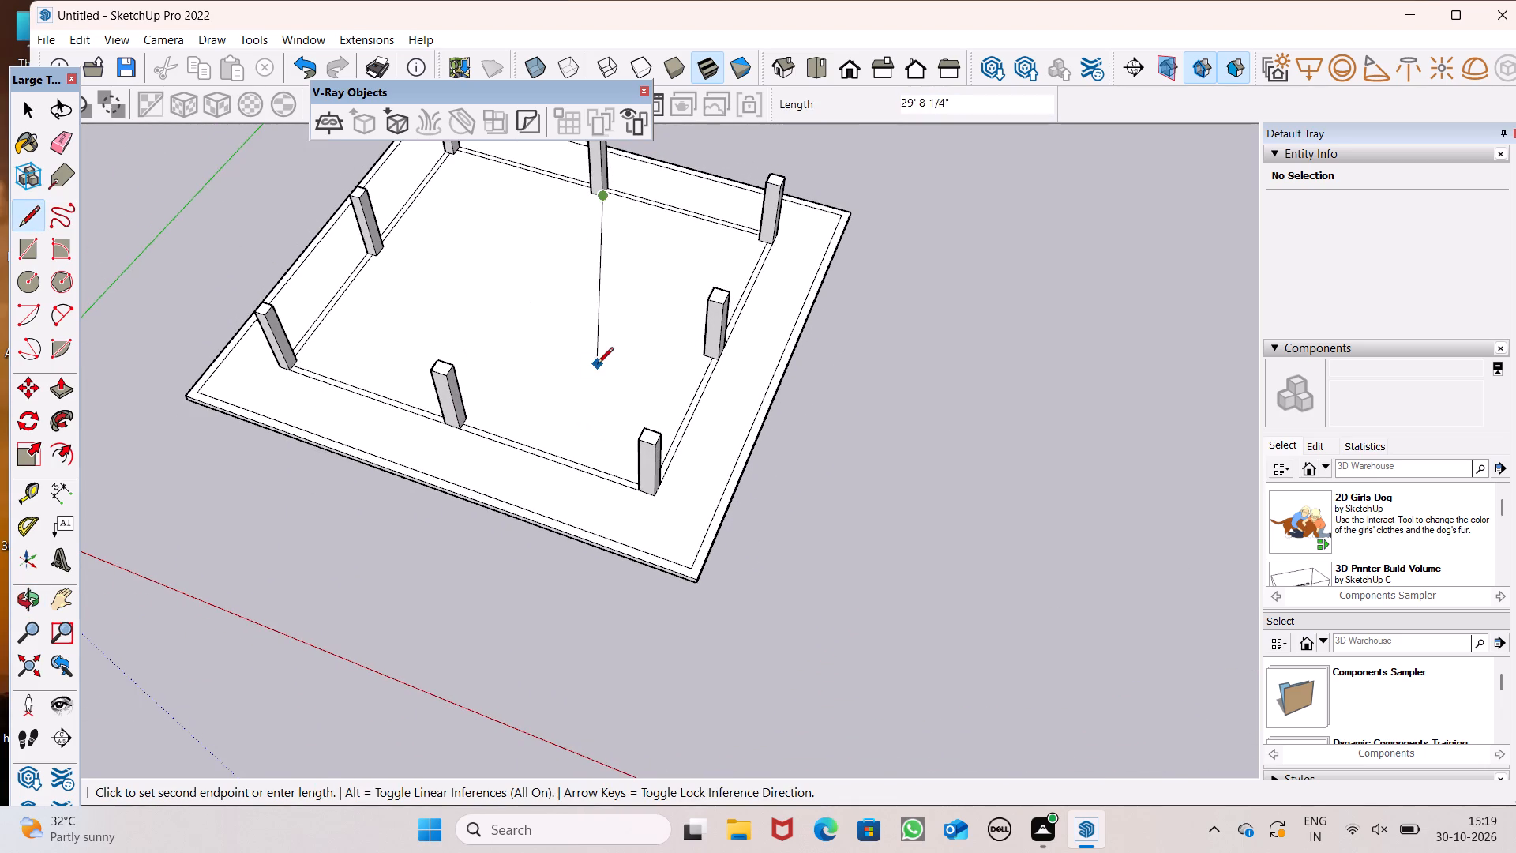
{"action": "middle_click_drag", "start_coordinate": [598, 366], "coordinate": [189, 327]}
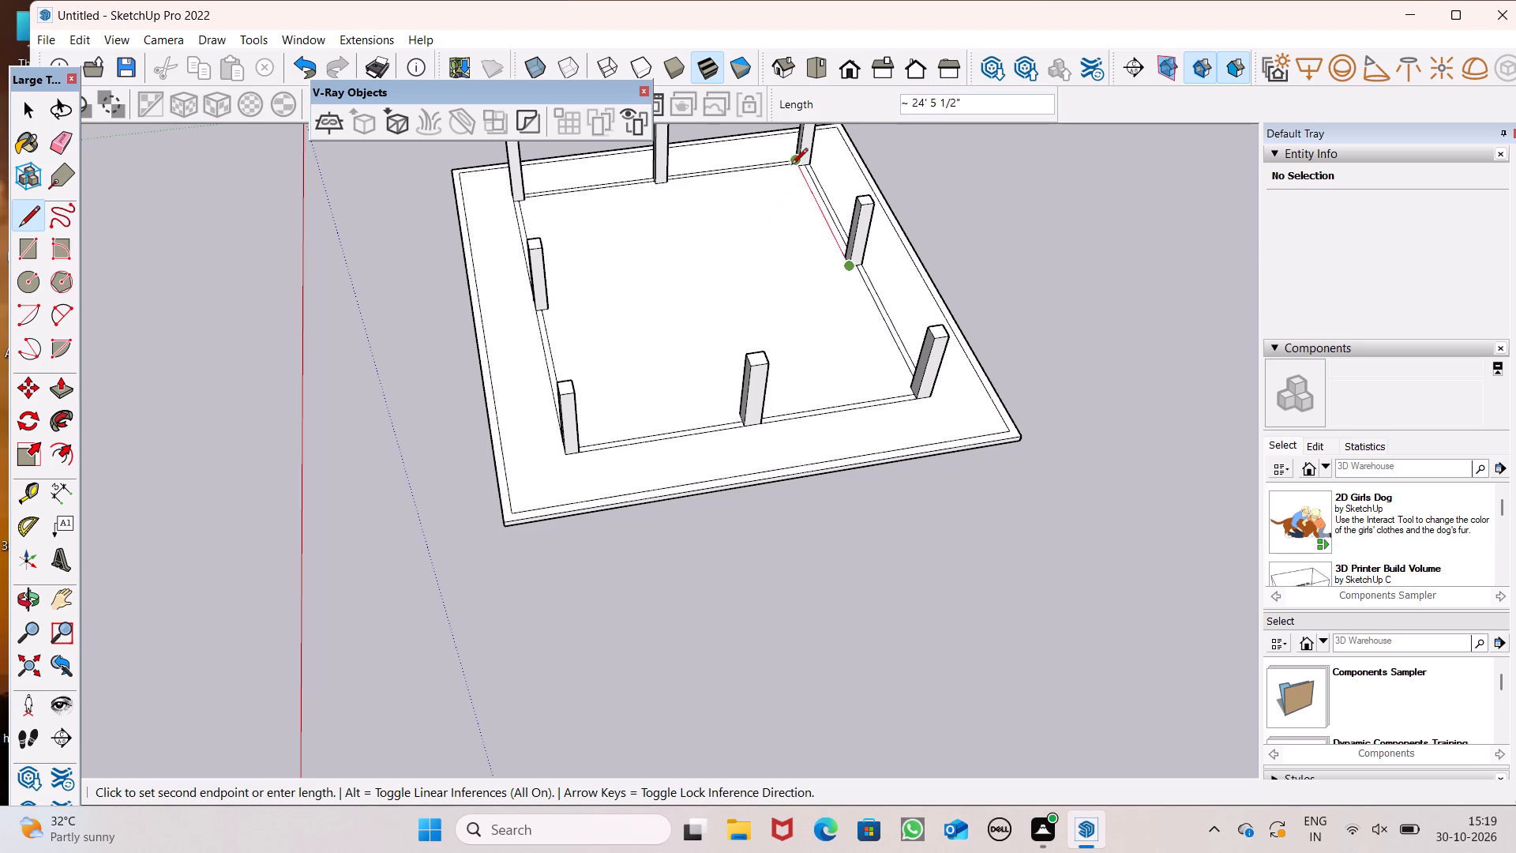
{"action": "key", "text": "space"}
Draw a line along the red direction from the base of the middle column nearest the green axis to just past the opposite middle column.
{"action": "left_click", "coordinate": [27, 233]}
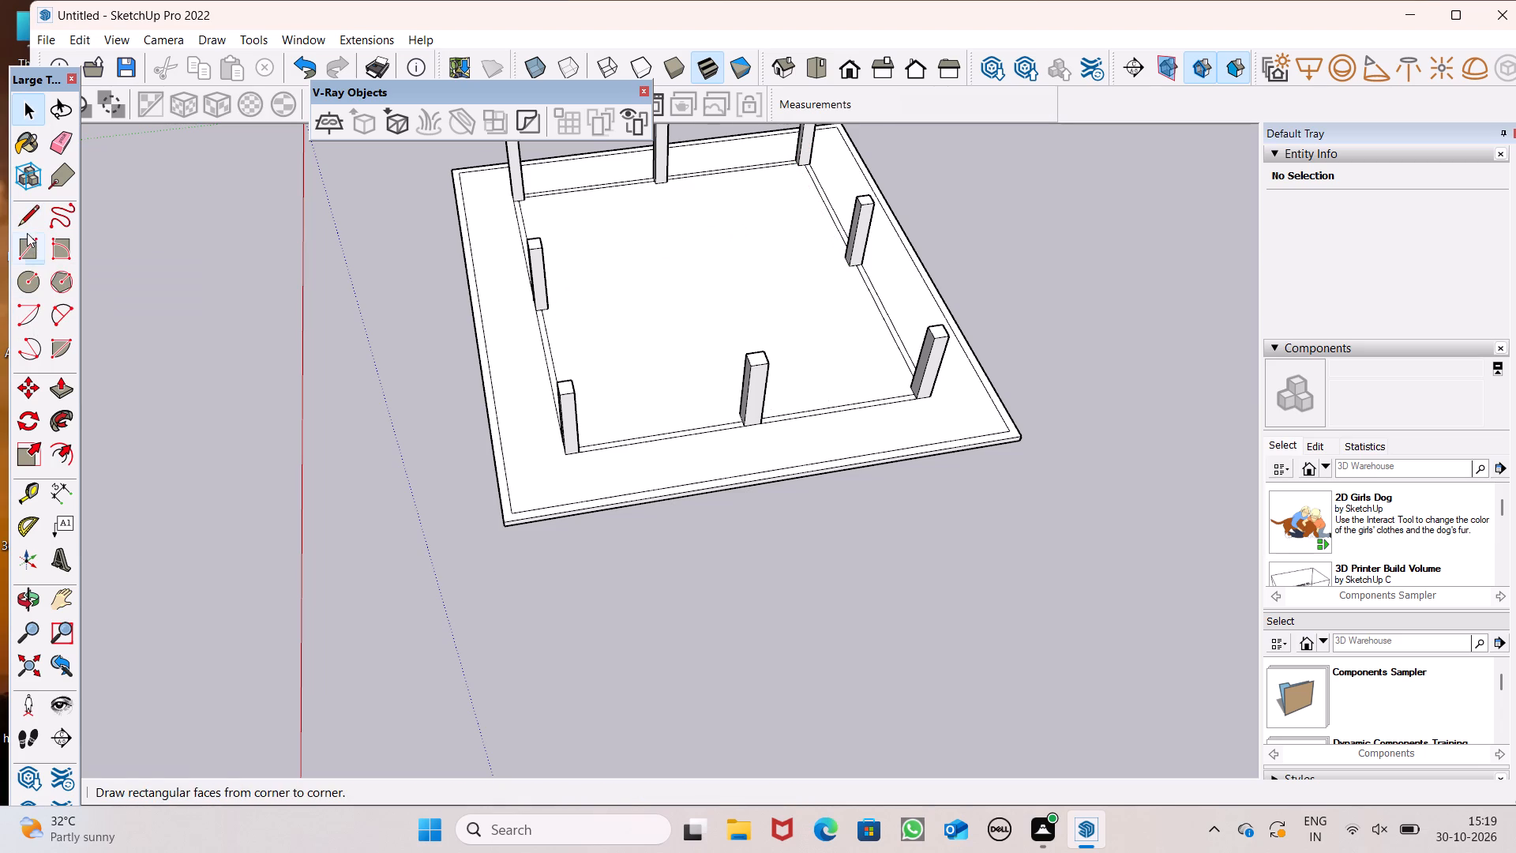
{"action": "left_click", "coordinate": [27, 227]}
{"action": "middle_click_drag", "start_coordinate": [982, 389], "coordinate": [851, 393]}
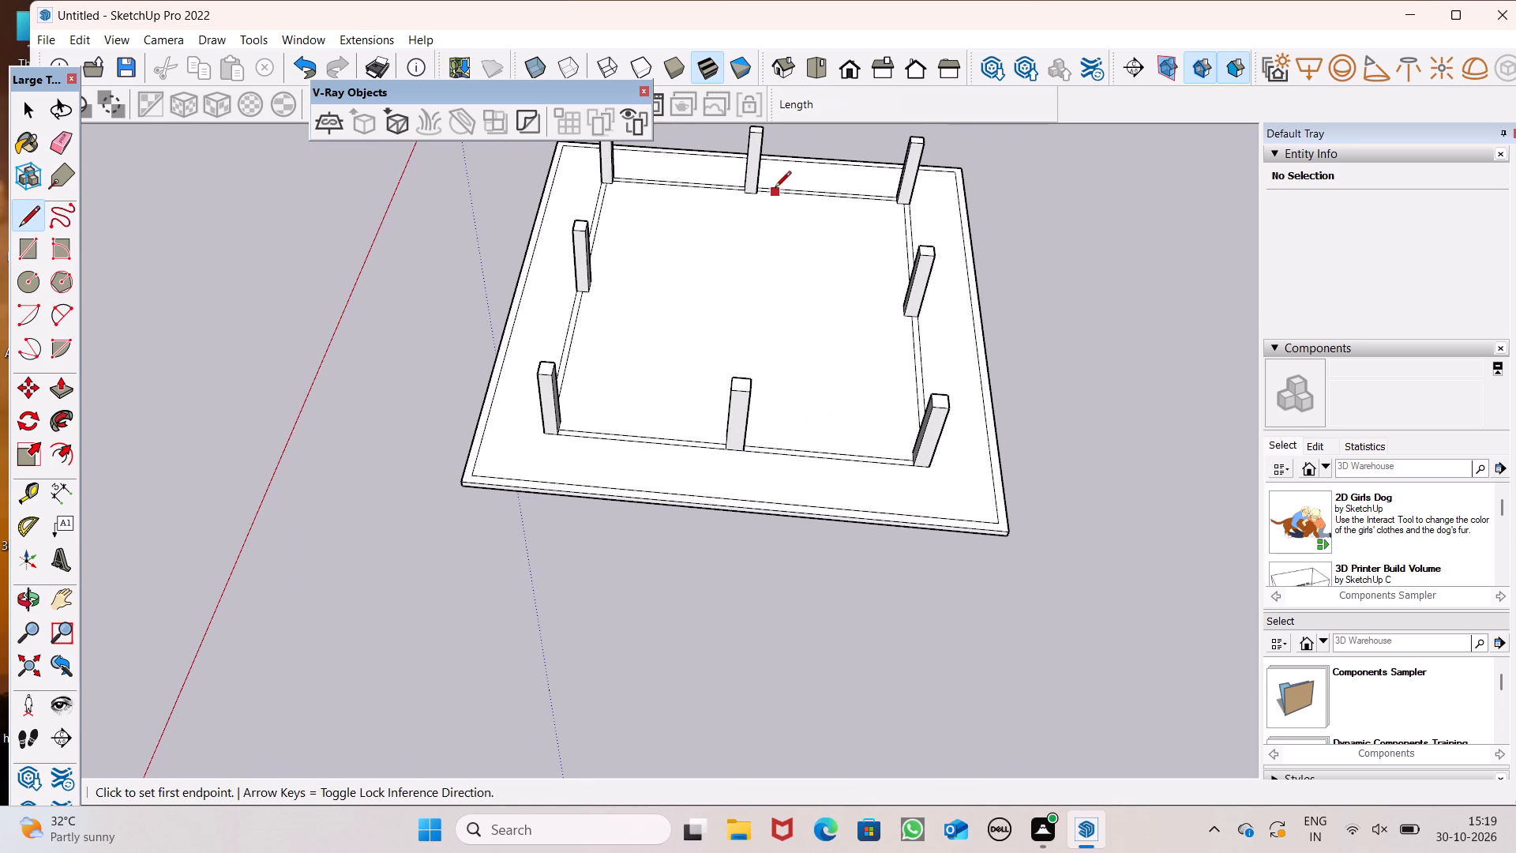
{"action": "left_click", "coordinate": [761, 197]}
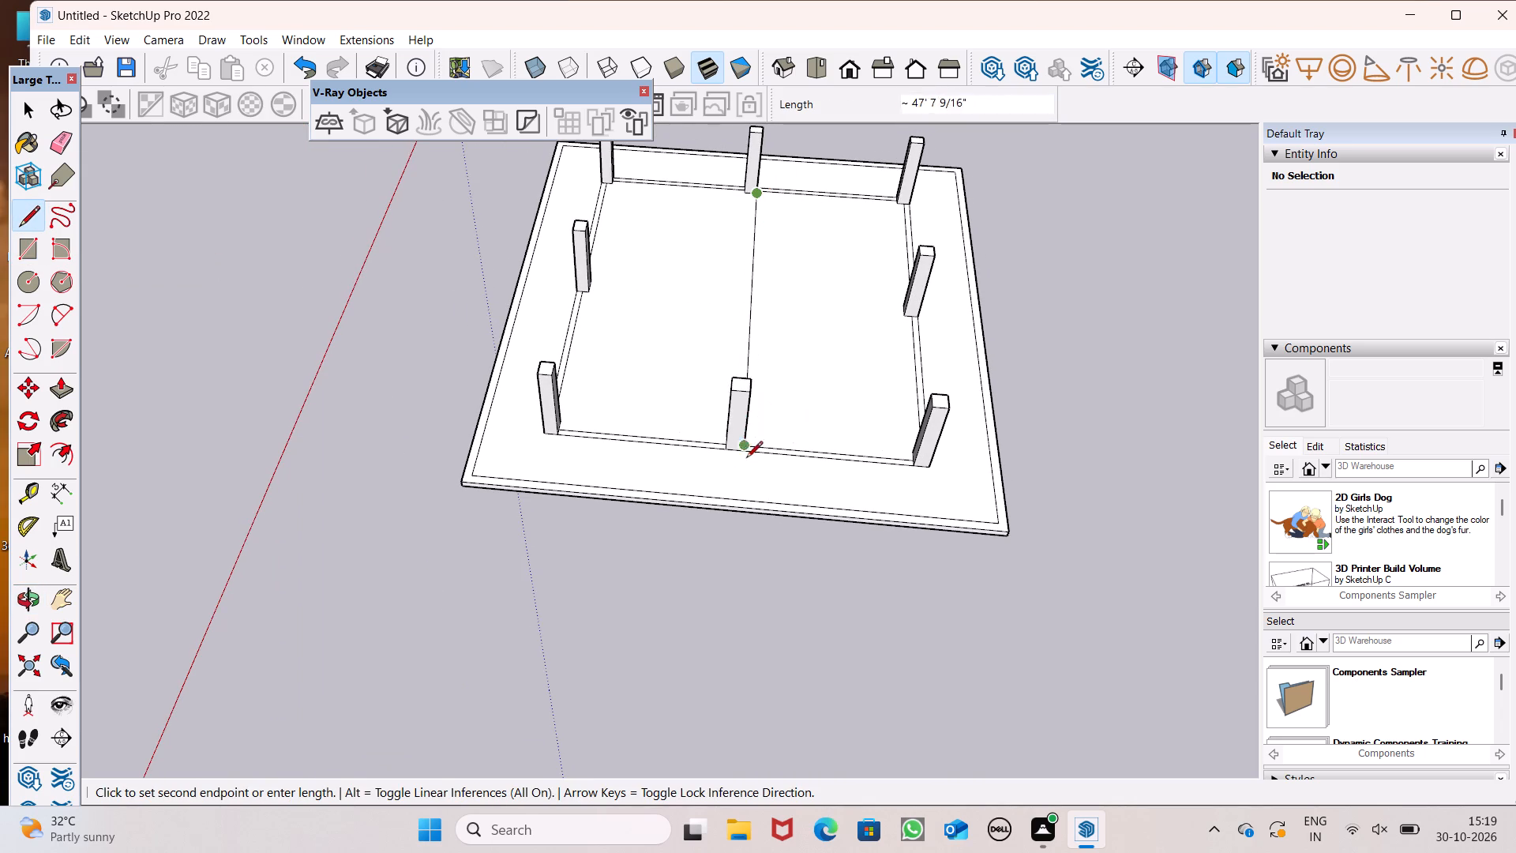
{"action": "middle_click_drag", "start_coordinate": [741, 458], "coordinate": [752, 566]}
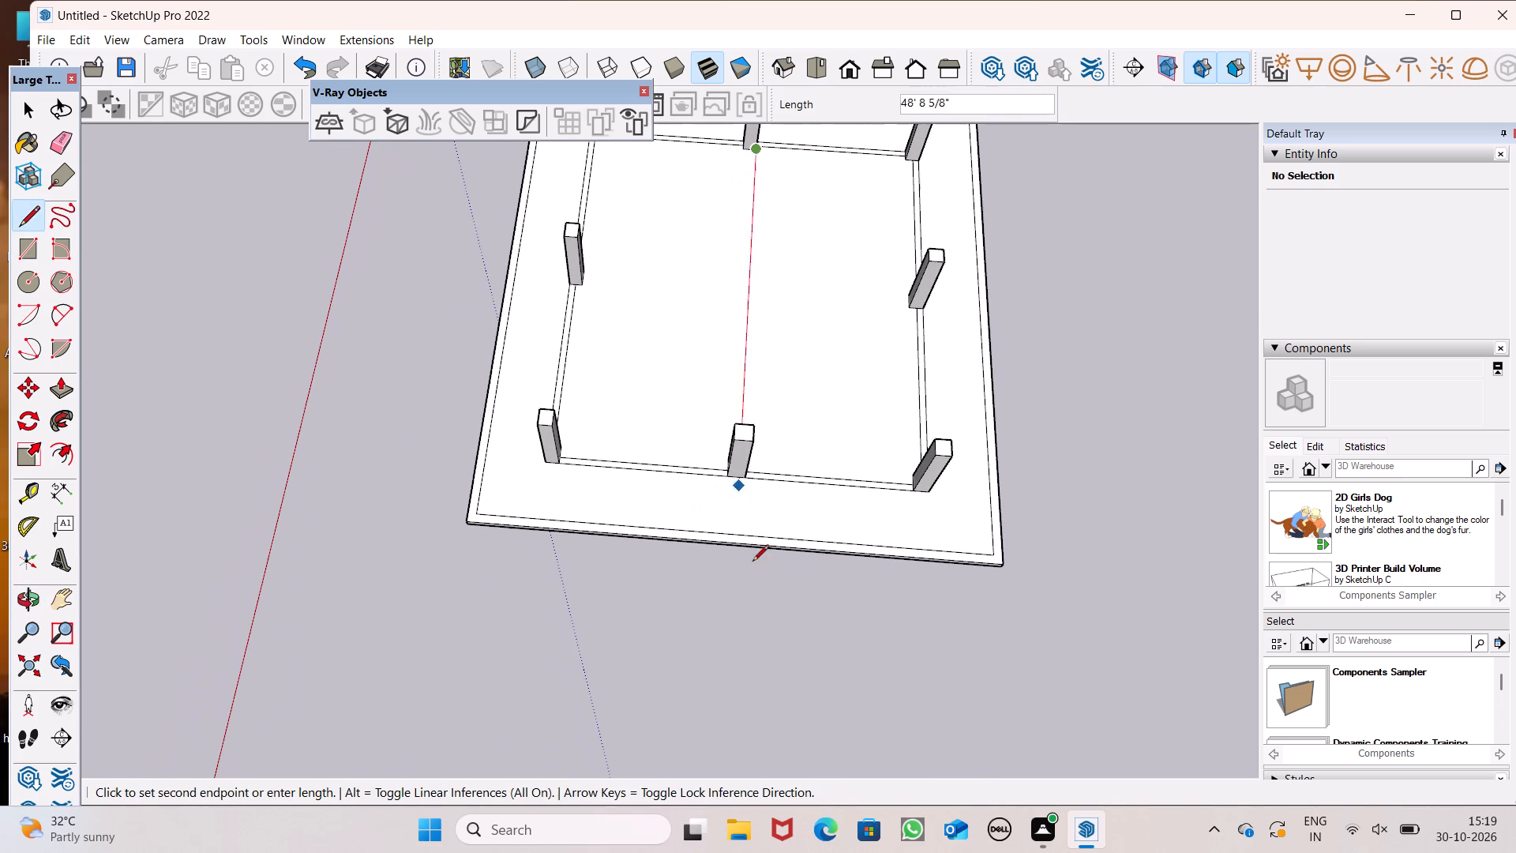
{"action": "left_click", "coordinate": [739, 504]}
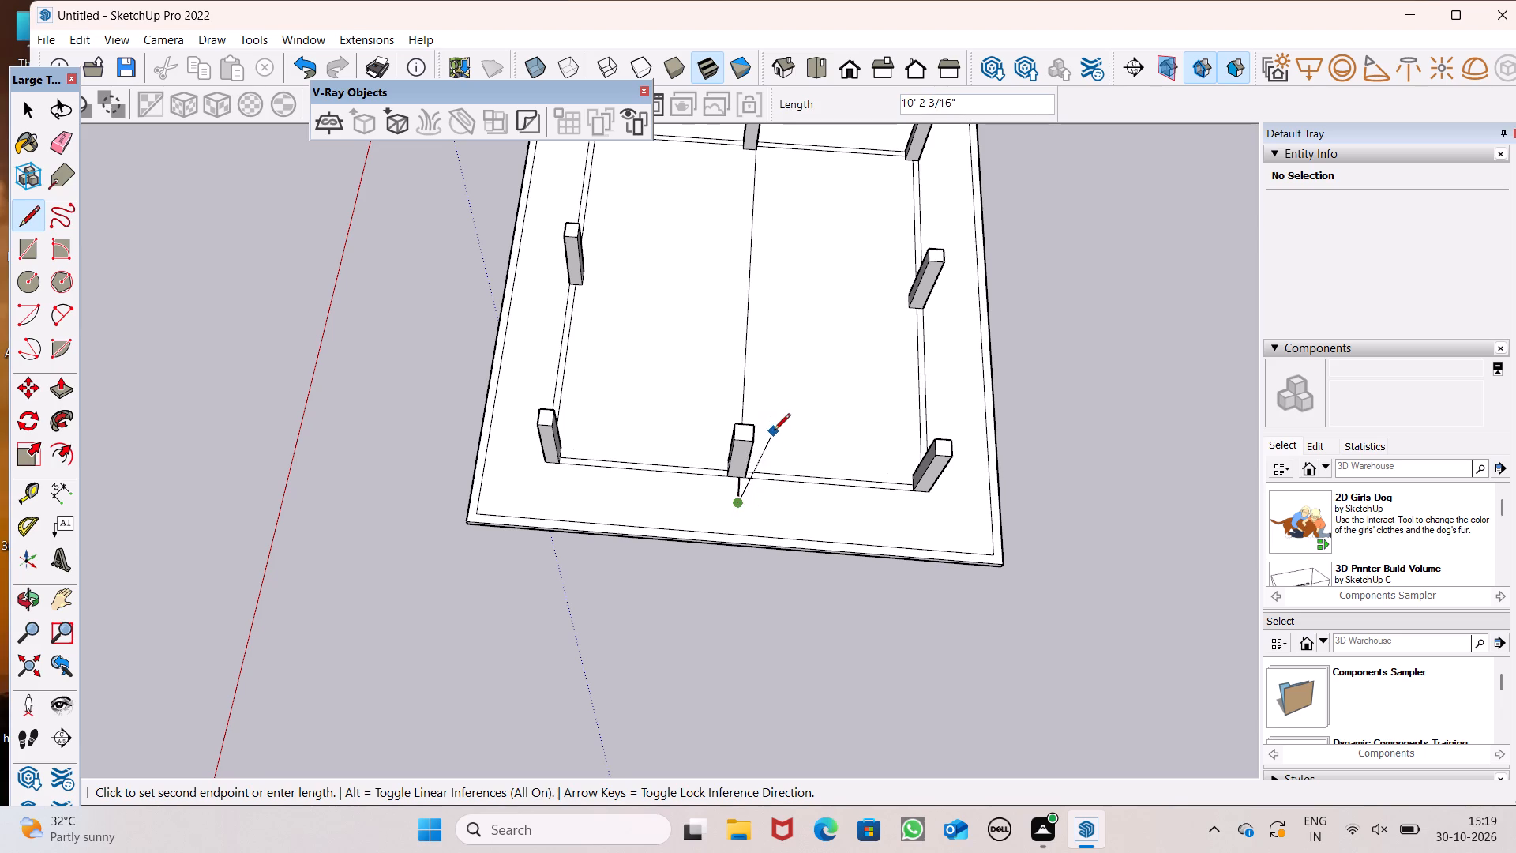
{"action": "key", "text": "space"}
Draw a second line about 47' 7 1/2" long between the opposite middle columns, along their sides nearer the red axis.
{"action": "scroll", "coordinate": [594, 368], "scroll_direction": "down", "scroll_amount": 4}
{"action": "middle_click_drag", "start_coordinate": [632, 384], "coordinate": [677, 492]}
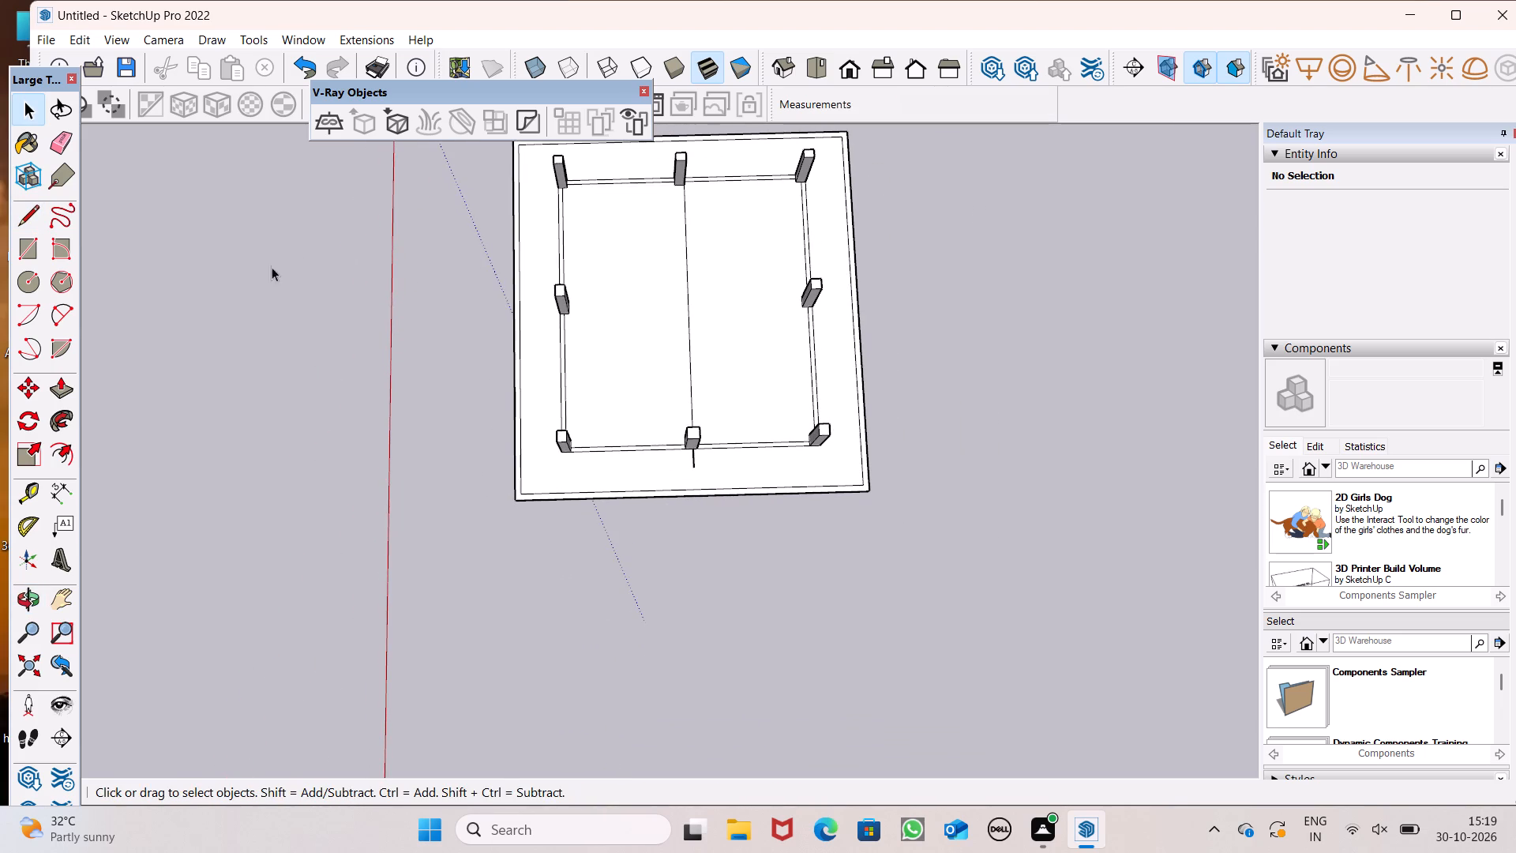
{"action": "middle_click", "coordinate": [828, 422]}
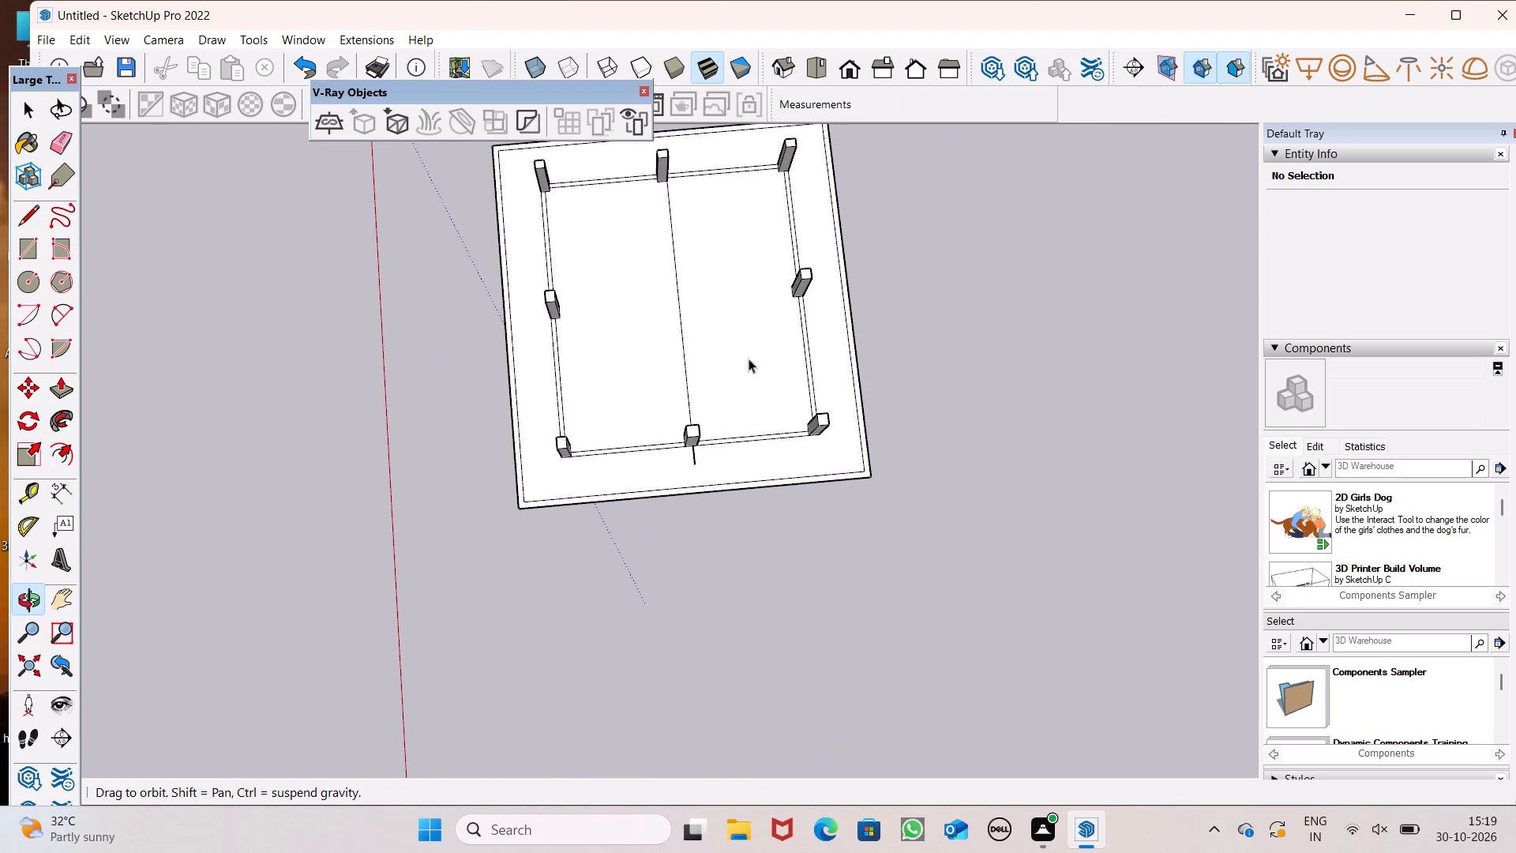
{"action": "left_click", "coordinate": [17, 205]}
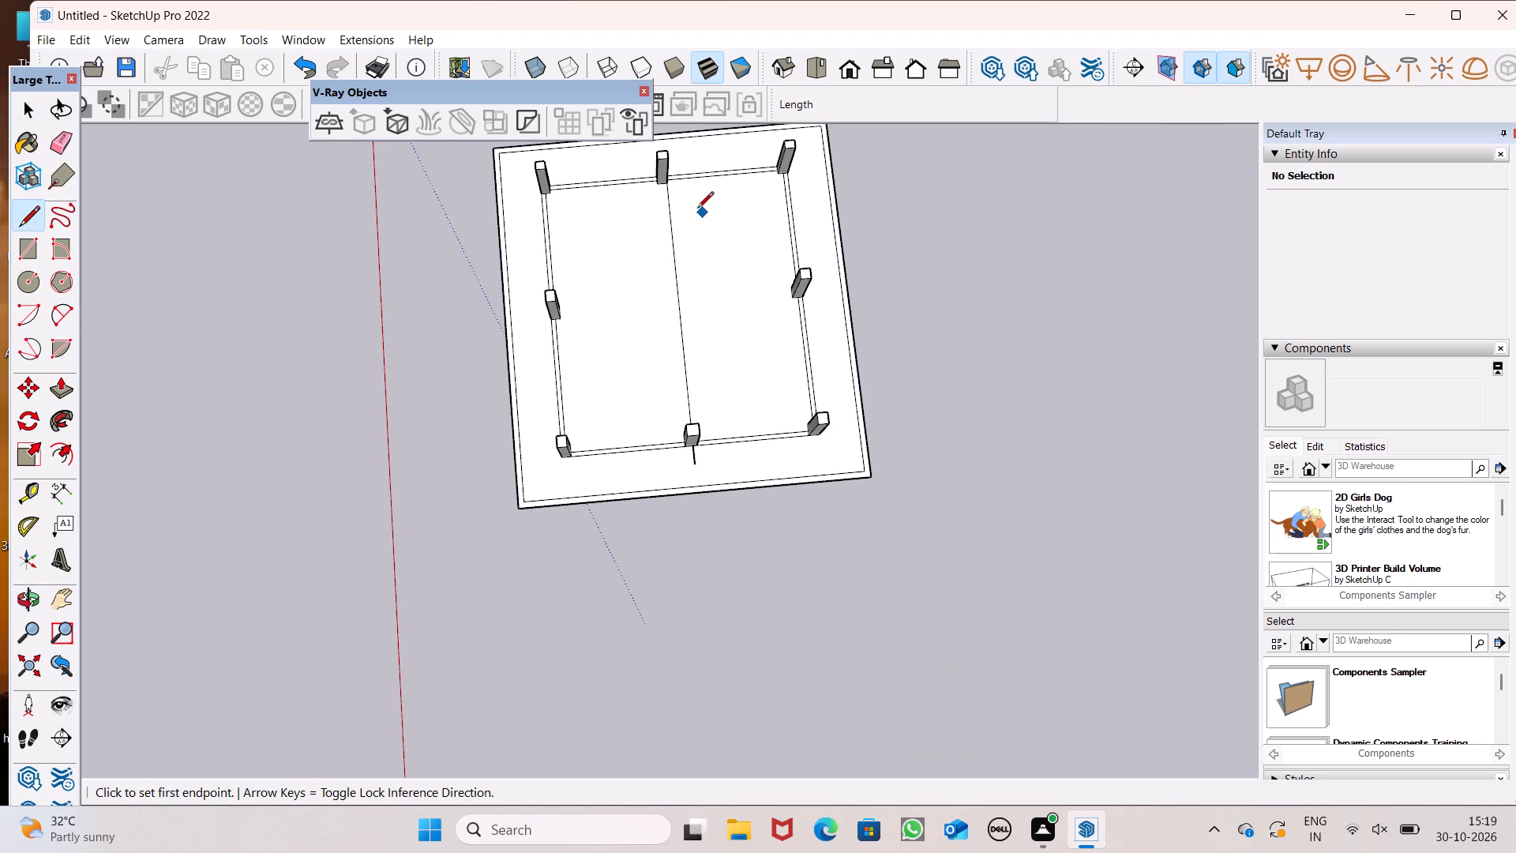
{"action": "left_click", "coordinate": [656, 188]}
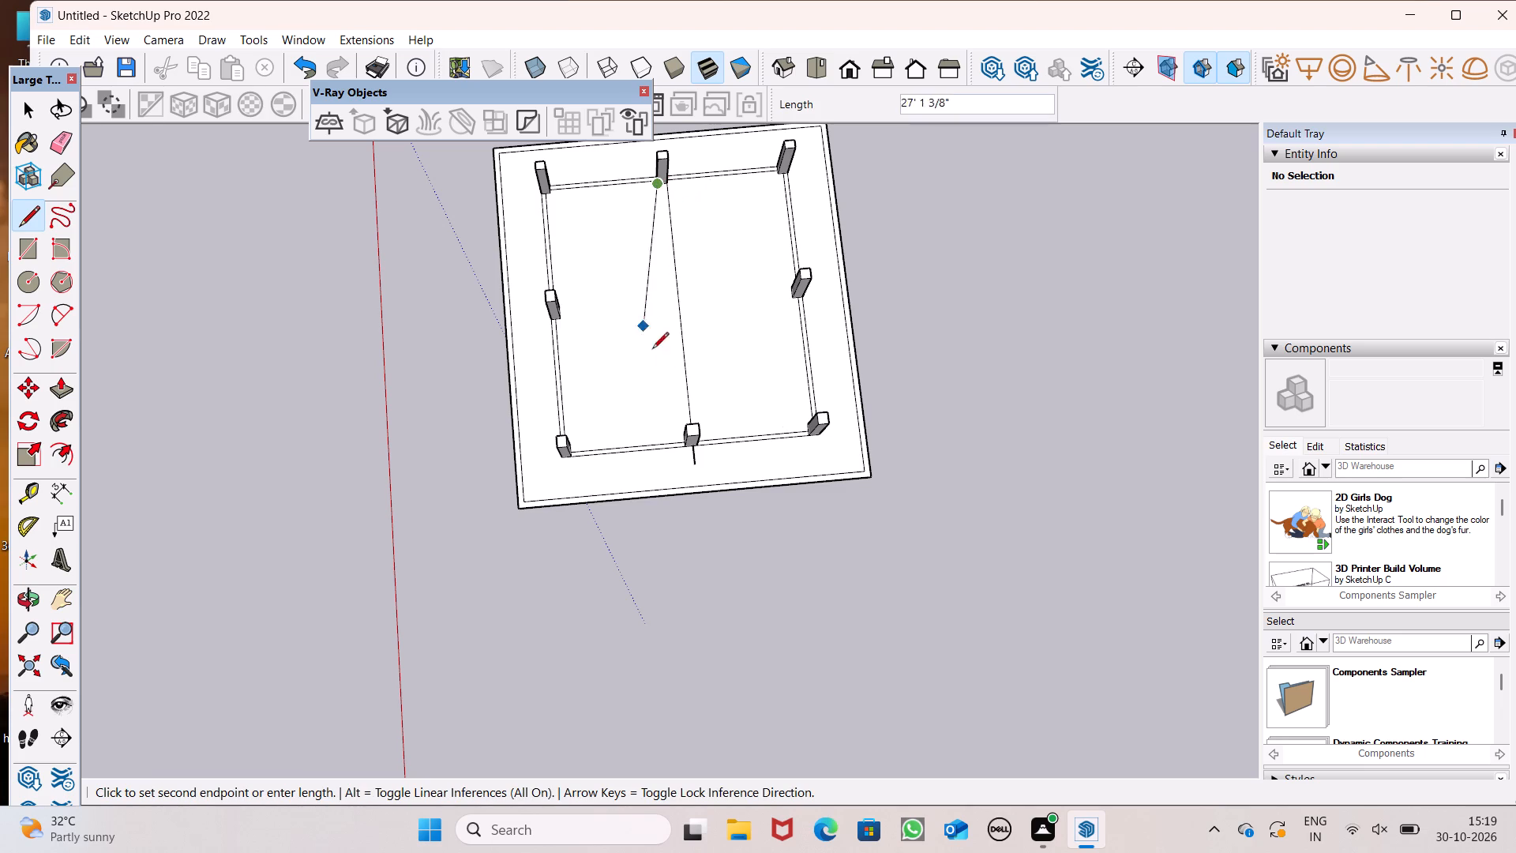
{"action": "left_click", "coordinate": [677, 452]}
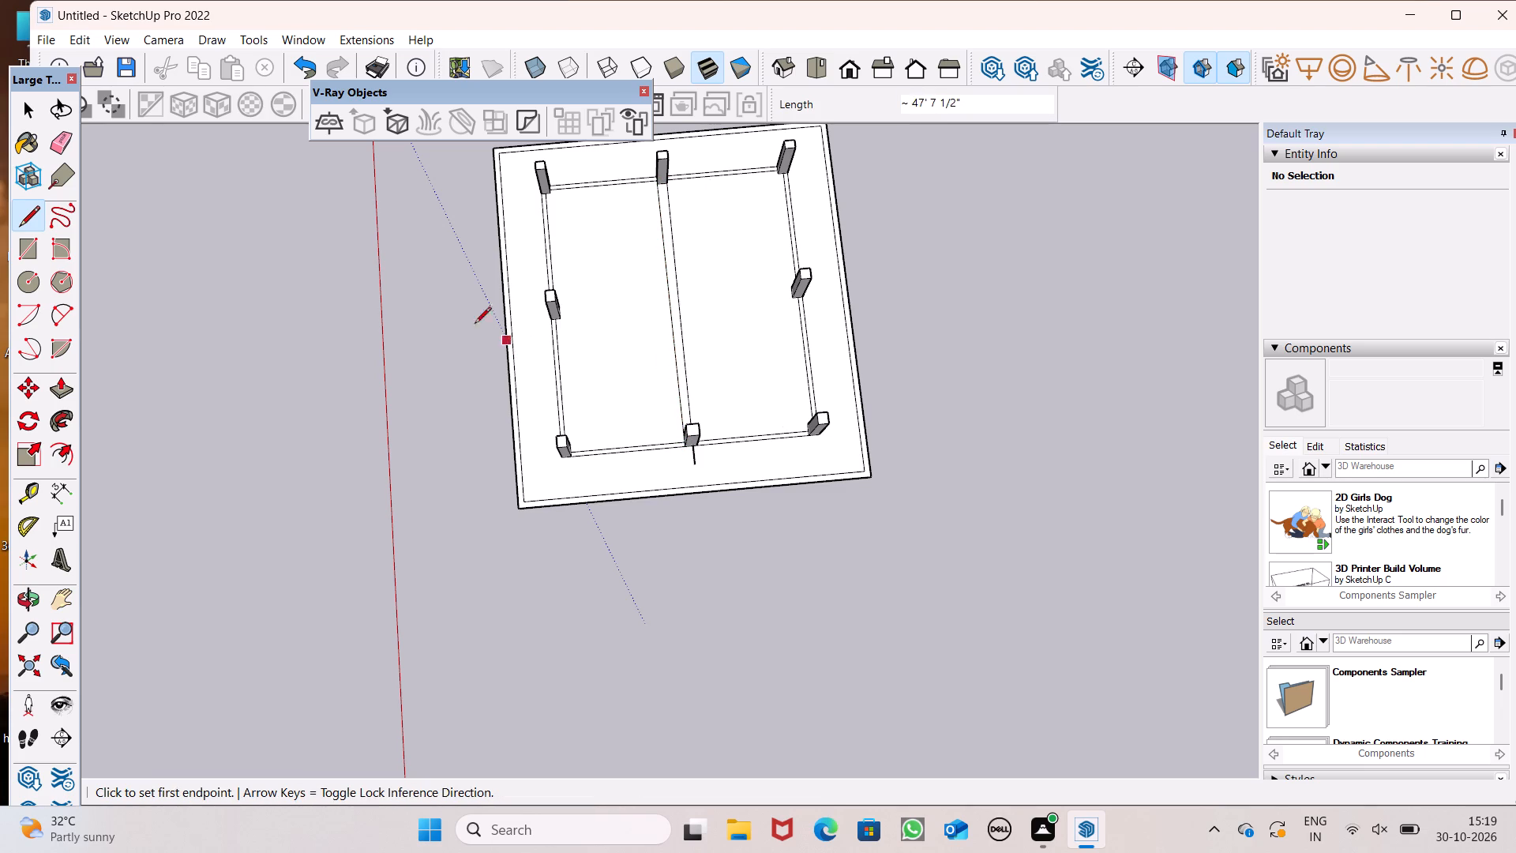
Examine the two dividing lines, their junctions with the middle columns, and the surrounding column layout.
{"action": "key", "text": "space"}
{"action": "middle_click_drag", "start_coordinate": [719, 480], "coordinate": [745, 355]}
{"action": "scroll", "coordinate": [719, 480], "scroll_direction": "up", "scroll_amount": 11}
{"action": "middle_click_drag", "start_coordinate": [670, 404], "coordinate": [520, 259]}
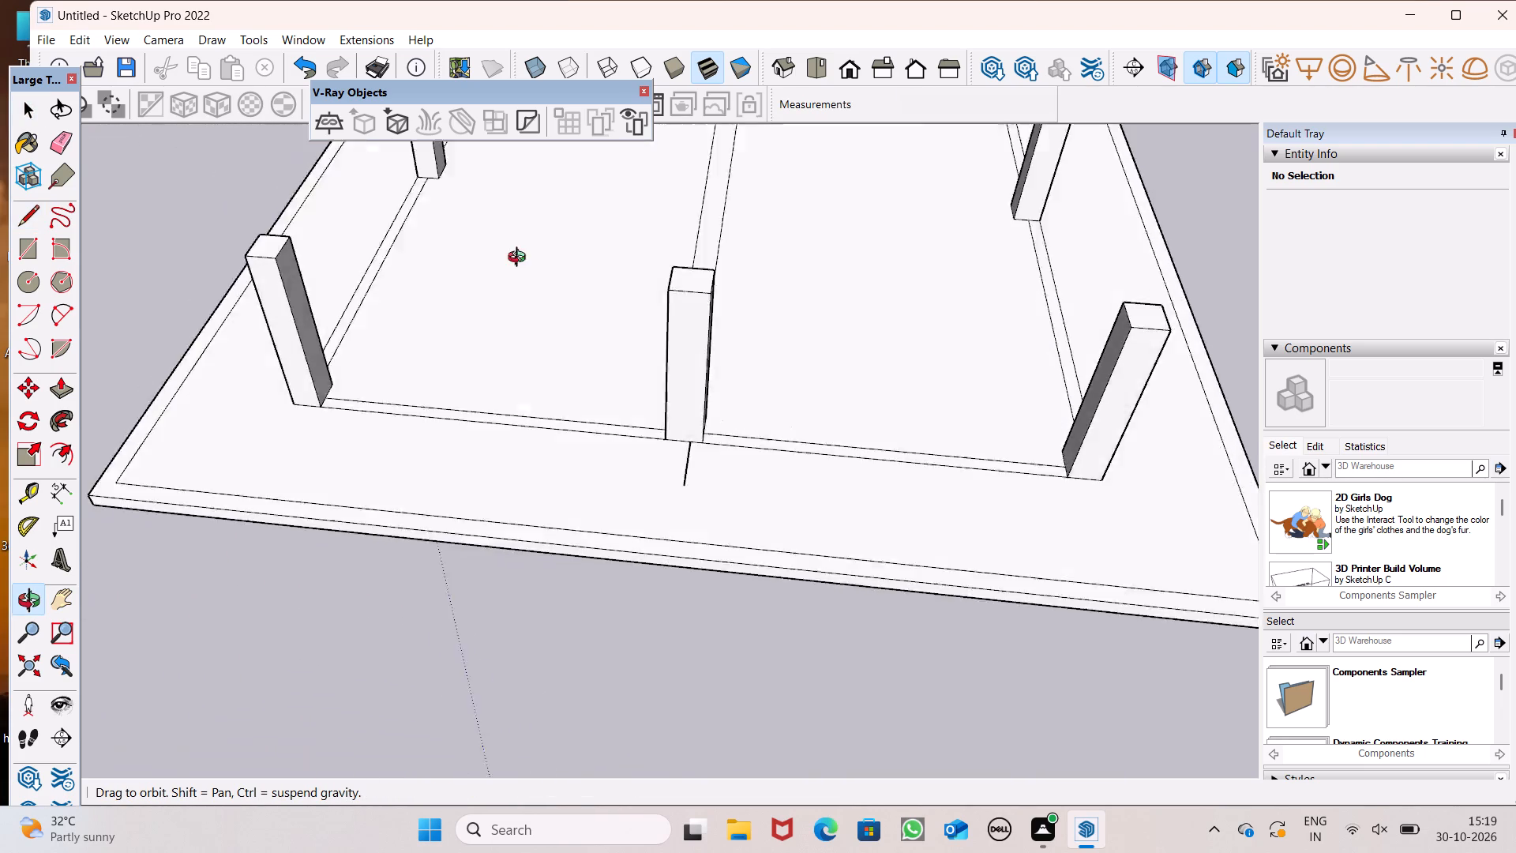
{"action": "middle_click_drag", "start_coordinate": [520, 259], "coordinate": [273, 202]}
{"action": "scroll", "coordinate": [274, 201], "scroll_direction": "up", "scroll_amount": 1}
{"action": "middle_click_drag", "start_coordinate": [793, 419], "coordinate": [1451, 505]}
{"action": "scroll", "coordinate": [540, 350], "scroll_direction": "down", "scroll_amount": 6}
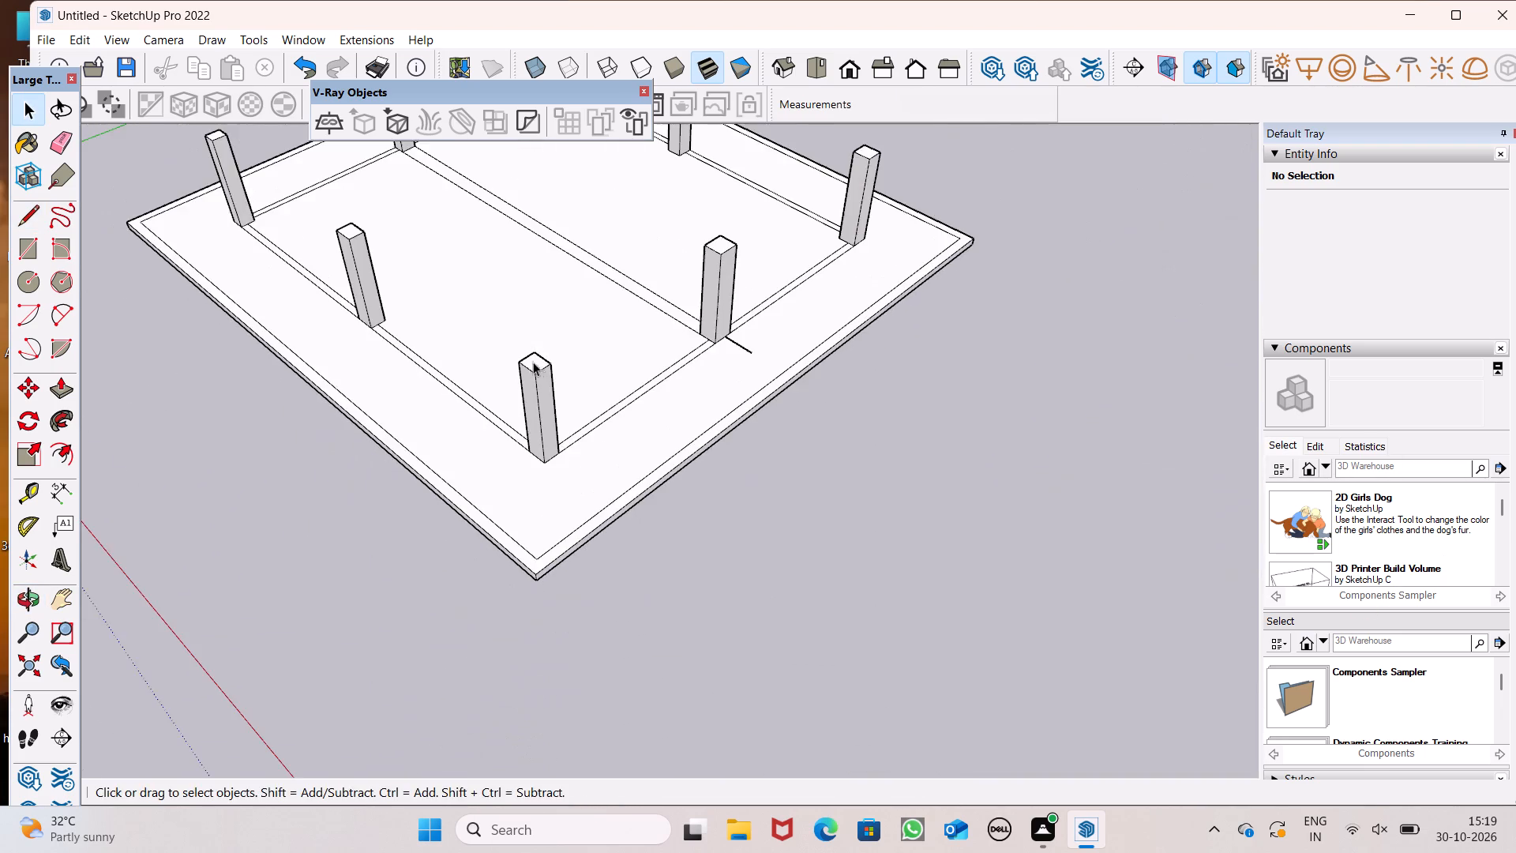
{"action": "middle_click_drag", "start_coordinate": [506, 352], "coordinate": [0, 140]}
{"action": "scroll", "coordinate": [632, 219], "scroll_direction": "up", "scroll_amount": 3}
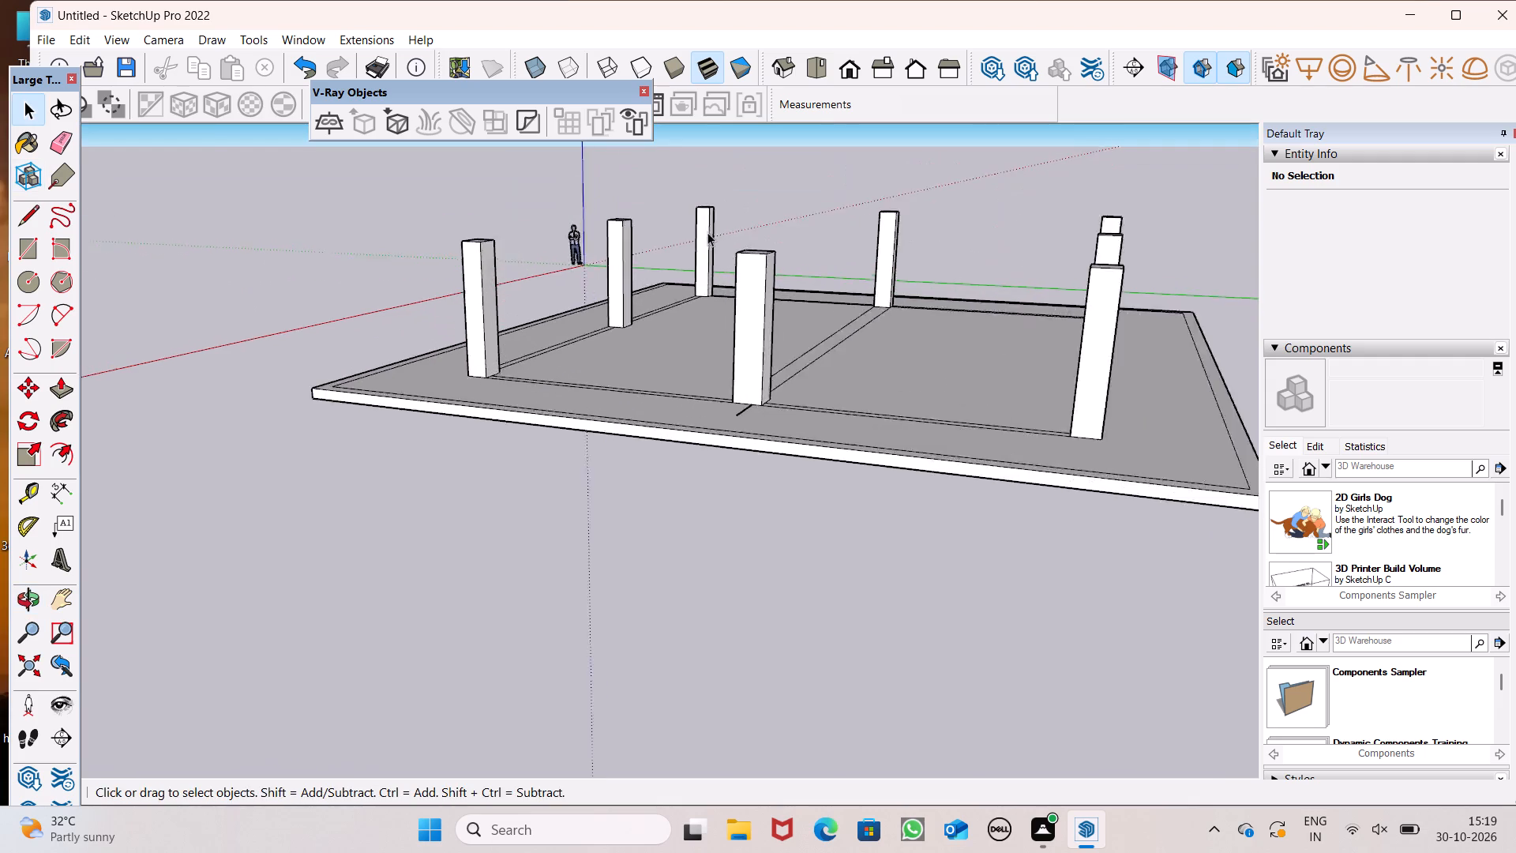
{"action": "scroll", "coordinate": [707, 232], "scroll_direction": "up", "scroll_amount": 4}
{"action": "middle_click_drag", "start_coordinate": [893, 475], "coordinate": [750, 532]}
{"action": "scroll", "coordinate": [681, 376], "scroll_direction": "down", "scroll_amount": 8}
{"action": "middle_click_drag", "start_coordinate": [706, 497], "coordinate": [458, 579]}
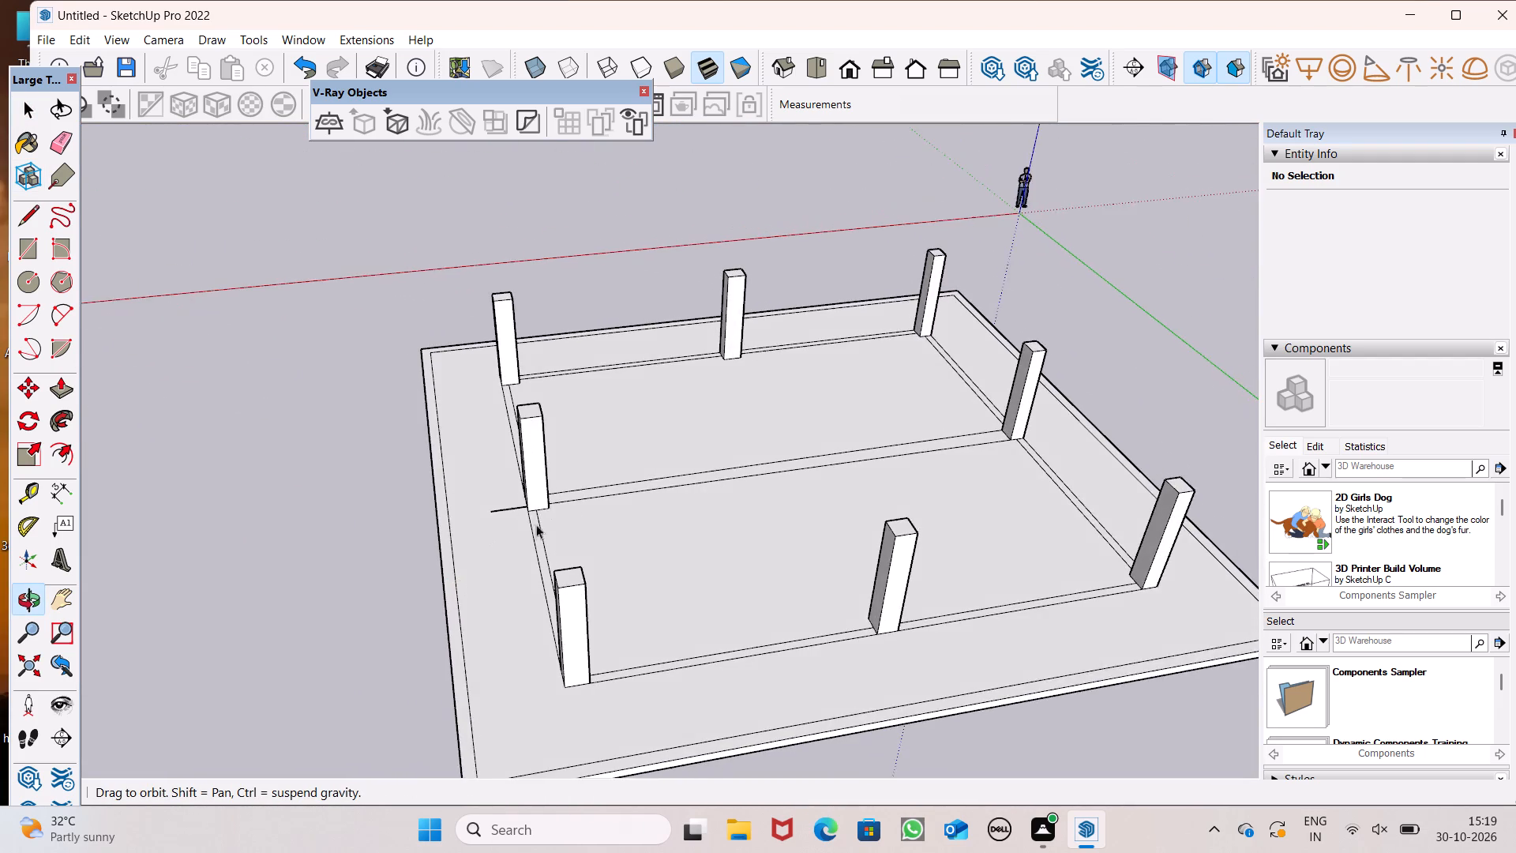
{"action": "scroll", "coordinate": [531, 491], "scroll_direction": "up", "scroll_amount": 6}
{"action": "middle_click_drag", "start_coordinate": [565, 521], "coordinate": [336, 574]}
{"action": "scroll", "coordinate": [478, 428], "scroll_direction": "up", "scroll_amount": 4}
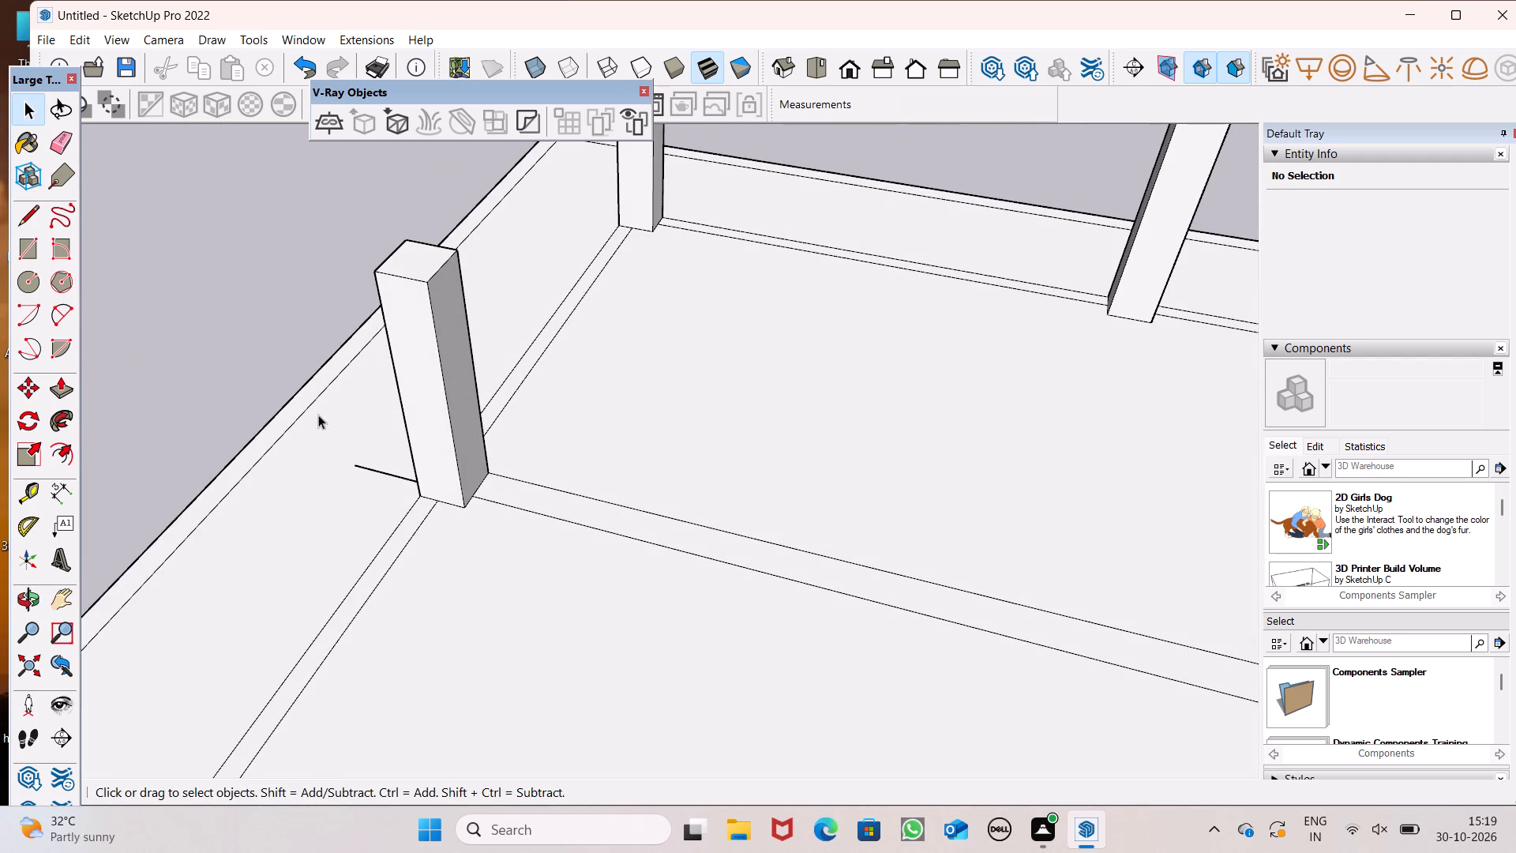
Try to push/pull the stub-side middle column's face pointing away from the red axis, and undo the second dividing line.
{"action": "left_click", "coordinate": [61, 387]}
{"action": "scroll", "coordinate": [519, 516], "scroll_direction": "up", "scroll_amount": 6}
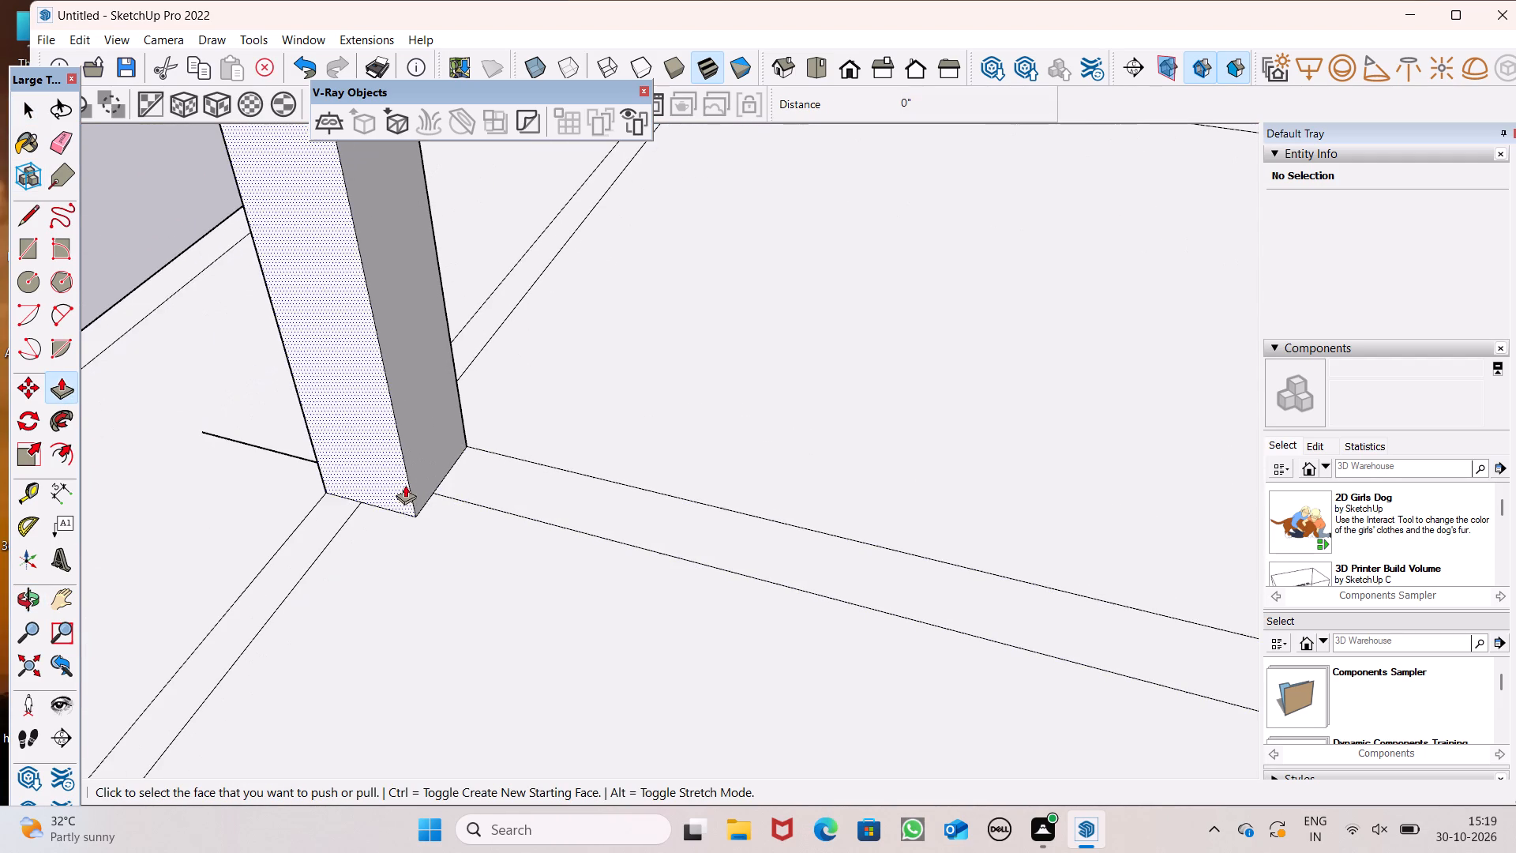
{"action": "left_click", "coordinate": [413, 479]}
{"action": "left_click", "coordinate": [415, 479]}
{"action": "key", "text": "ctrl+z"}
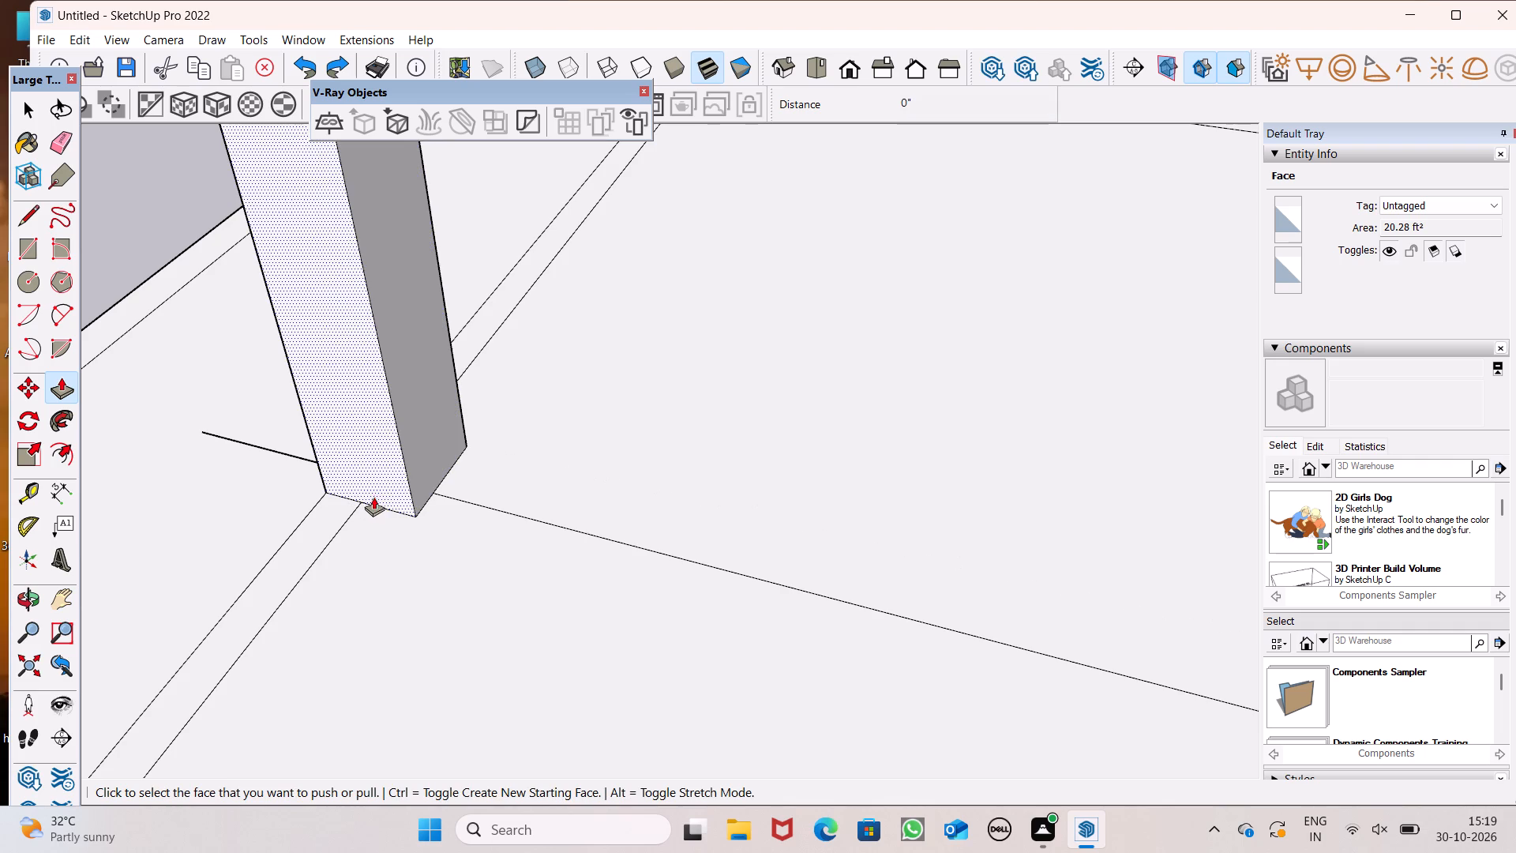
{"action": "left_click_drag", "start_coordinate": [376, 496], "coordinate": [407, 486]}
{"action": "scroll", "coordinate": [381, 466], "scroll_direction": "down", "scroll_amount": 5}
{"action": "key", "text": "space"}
Erase the remaining dividing line across the floor and its short stub beyond the middle column.
{"action": "scroll", "coordinate": [381, 468], "scroll_direction": "down", "scroll_amount": 8}
{"action": "middle_click_drag", "start_coordinate": [381, 472], "coordinate": [831, 430]}
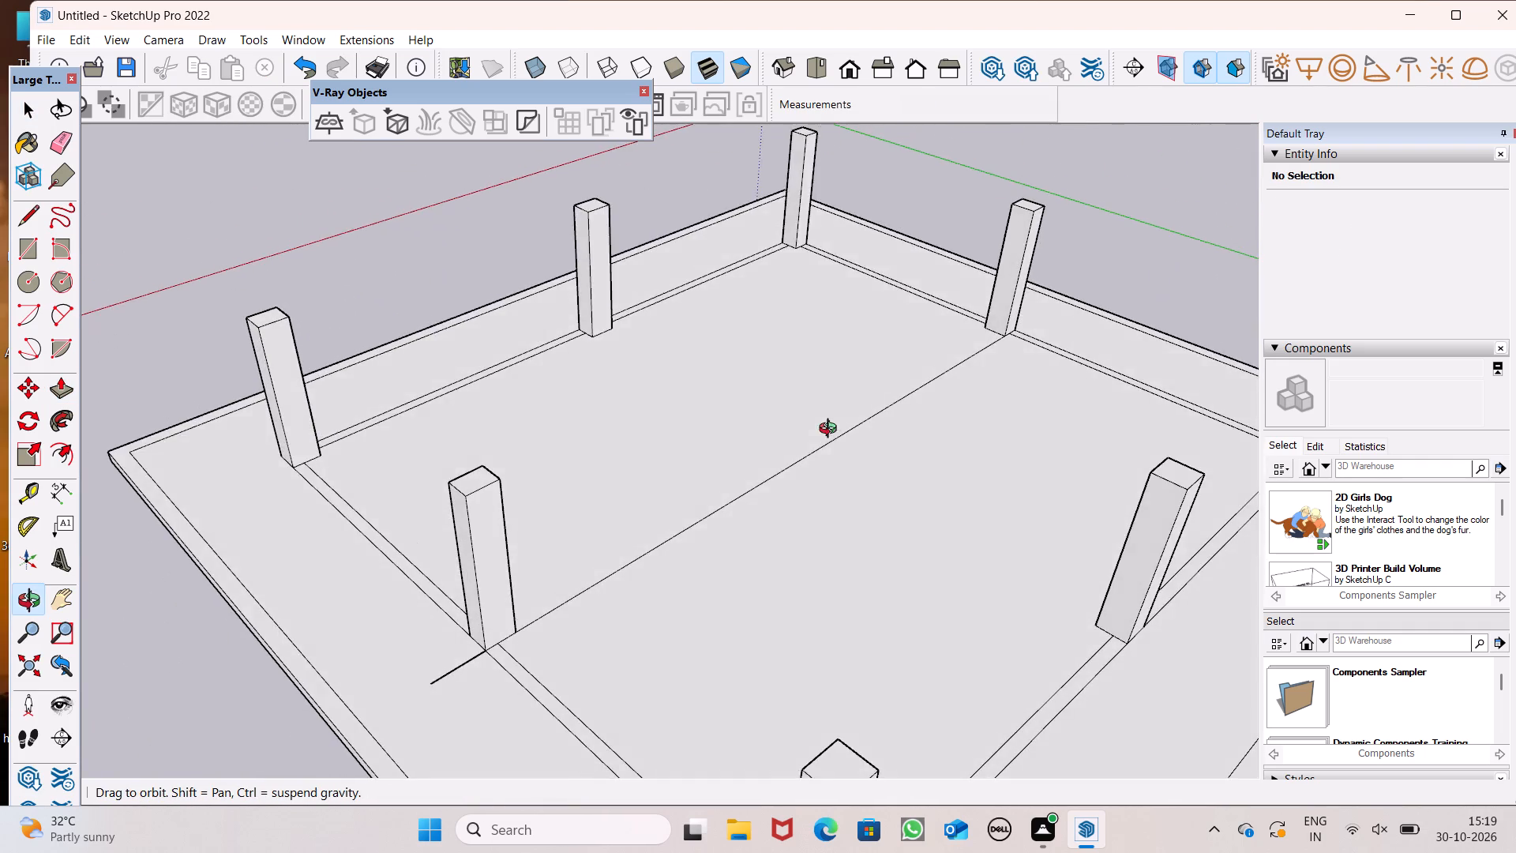
{"action": "middle_click_drag", "start_coordinate": [831, 430], "coordinate": [831, 428]}
{"action": "scroll", "coordinate": [570, 409], "scroll_direction": "down", "scroll_amount": 6}
{"action": "middle_click_drag", "start_coordinate": [523, 463], "coordinate": [852, 310]}
{"action": "scroll", "coordinate": [735, 359], "scroll_direction": "down", "scroll_amount": 4}
{"action": "middle_click_drag", "start_coordinate": [704, 393], "coordinate": [632, 611]}
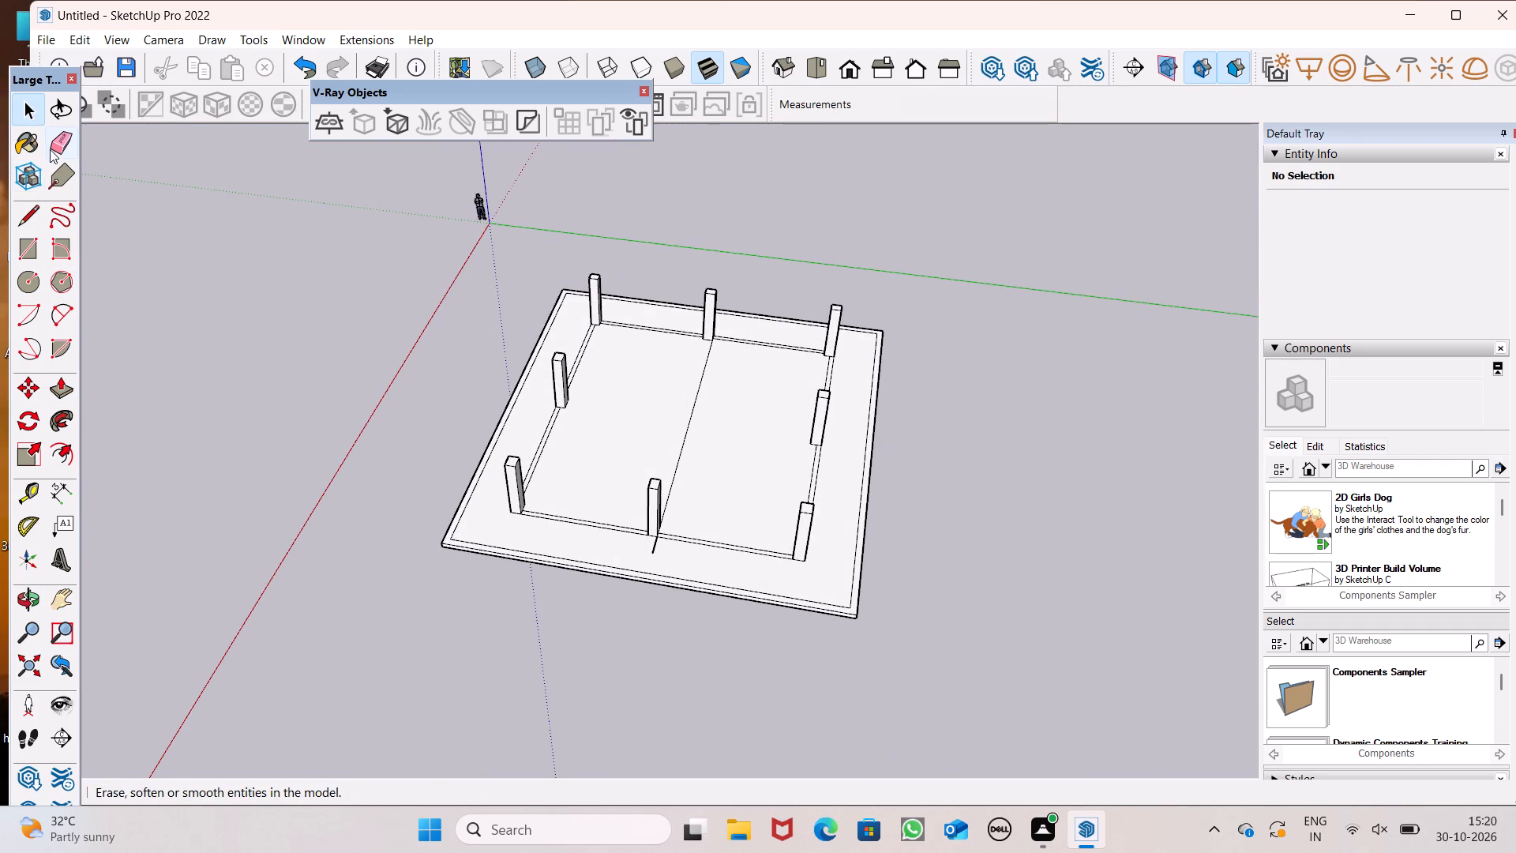
{"action": "left_click", "coordinate": [56, 147]}
{"action": "left_click_drag", "start_coordinate": [649, 551], "coordinate": [661, 551]}
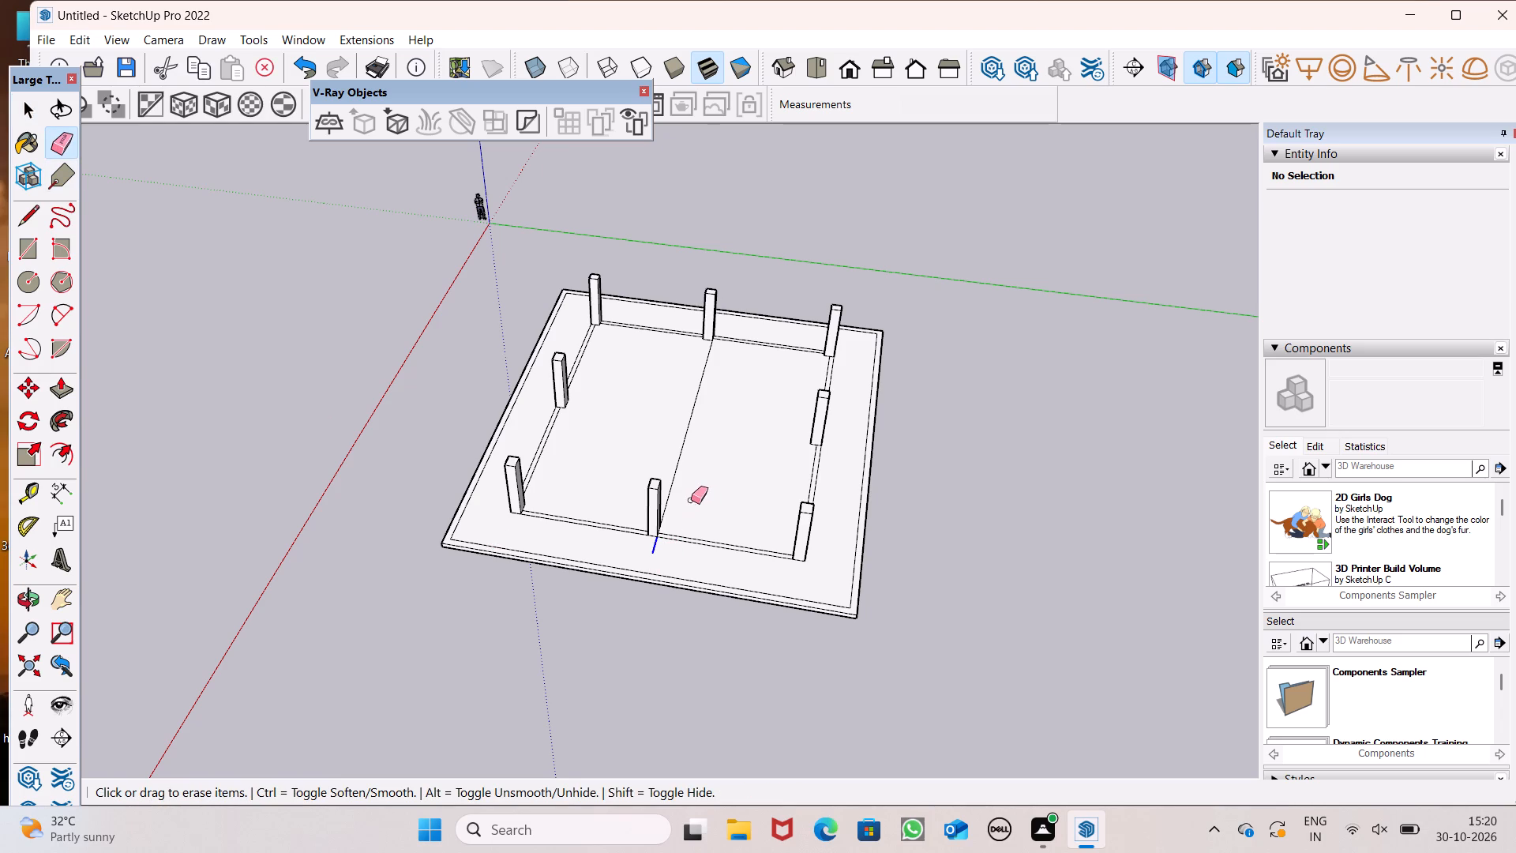
{"action": "left_click_drag", "start_coordinate": [679, 479], "coordinate": [667, 465]}
{"action": "key", "text": "space"}
Inspect the slab, wall layout lines and all eight columns from several sides and from above.
{"action": "middle_click_drag", "start_coordinate": [683, 499], "coordinate": [694, 483]}
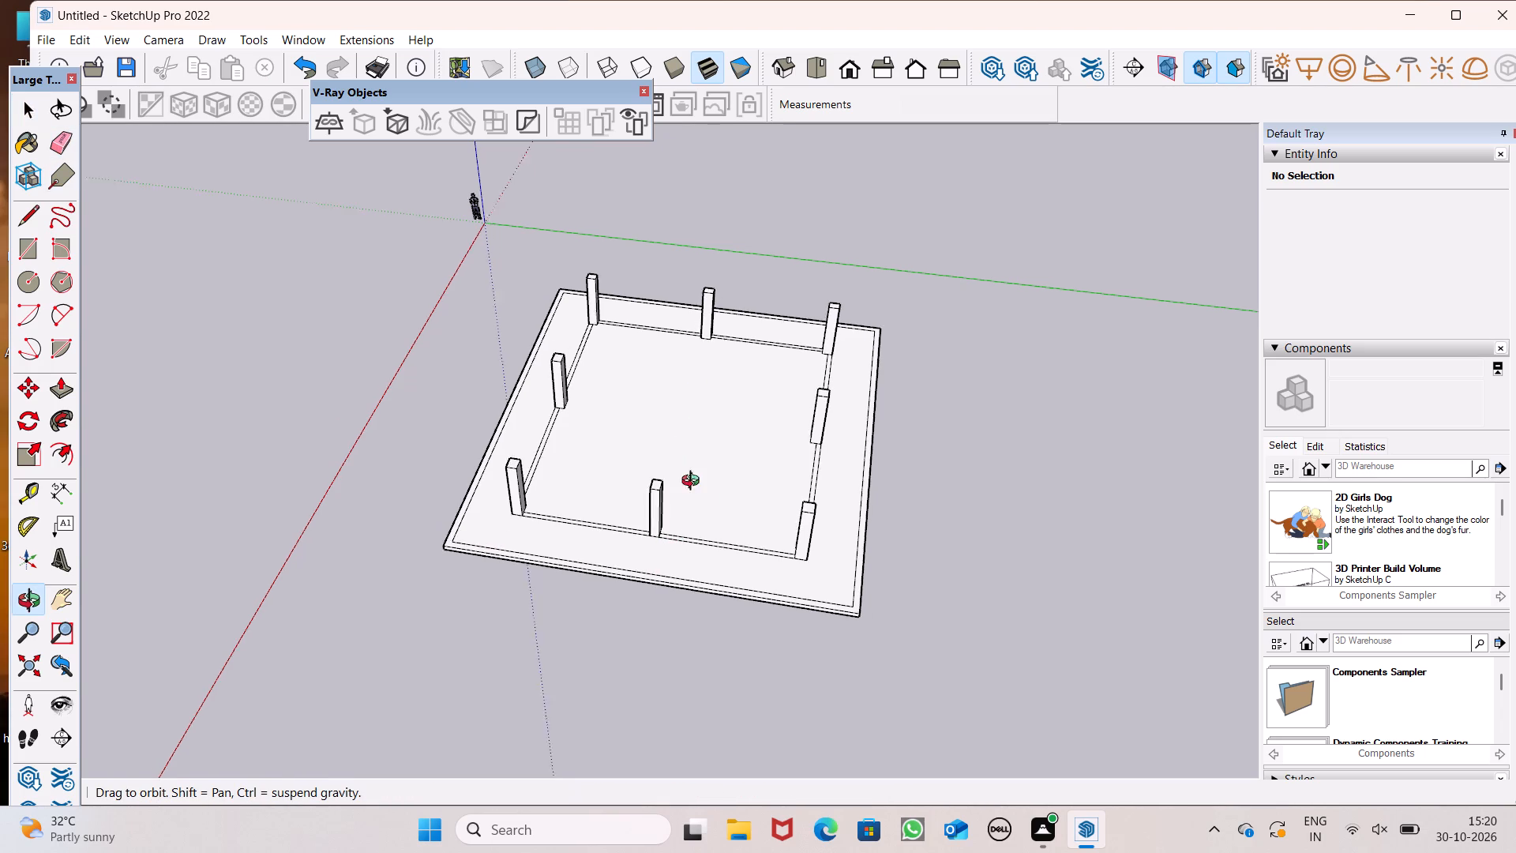
{"action": "middle_click_drag", "start_coordinate": [694, 483], "coordinate": [782, 288]}
{"action": "scroll", "coordinate": [722, 335], "scroll_direction": "up", "scroll_amount": 1}
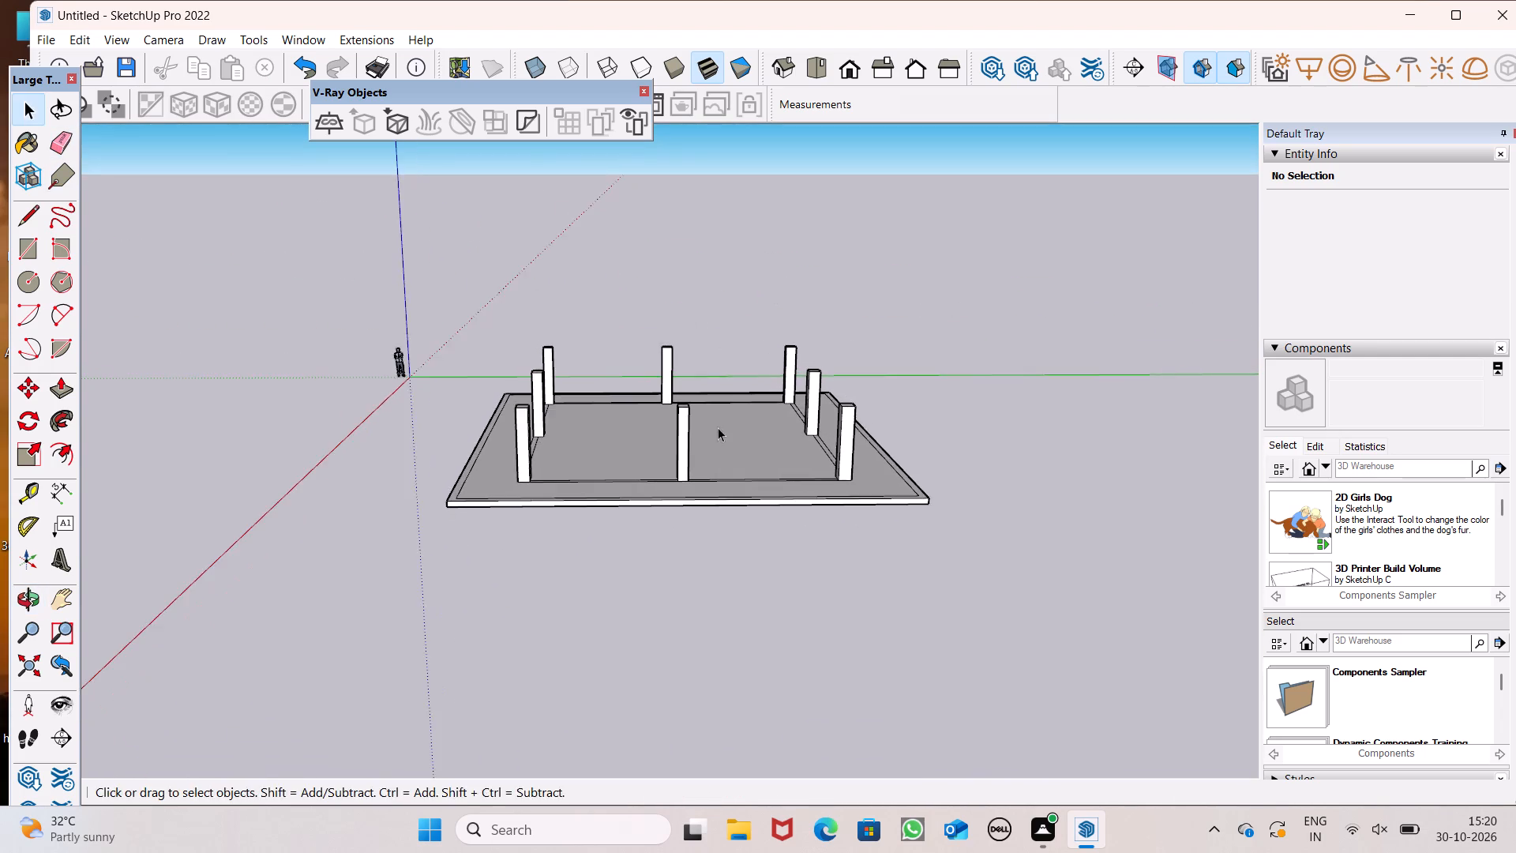
{"action": "scroll", "coordinate": [718, 427], "scroll_direction": "up", "scroll_amount": 1}
{"action": "middle_click_drag", "start_coordinate": [718, 430], "coordinate": [56, 525]}
{"action": "scroll", "coordinate": [500, 425], "scroll_direction": "down", "scroll_amount": 2}
{"action": "middle_click_drag", "start_coordinate": [665, 438], "coordinate": [131, 456]}
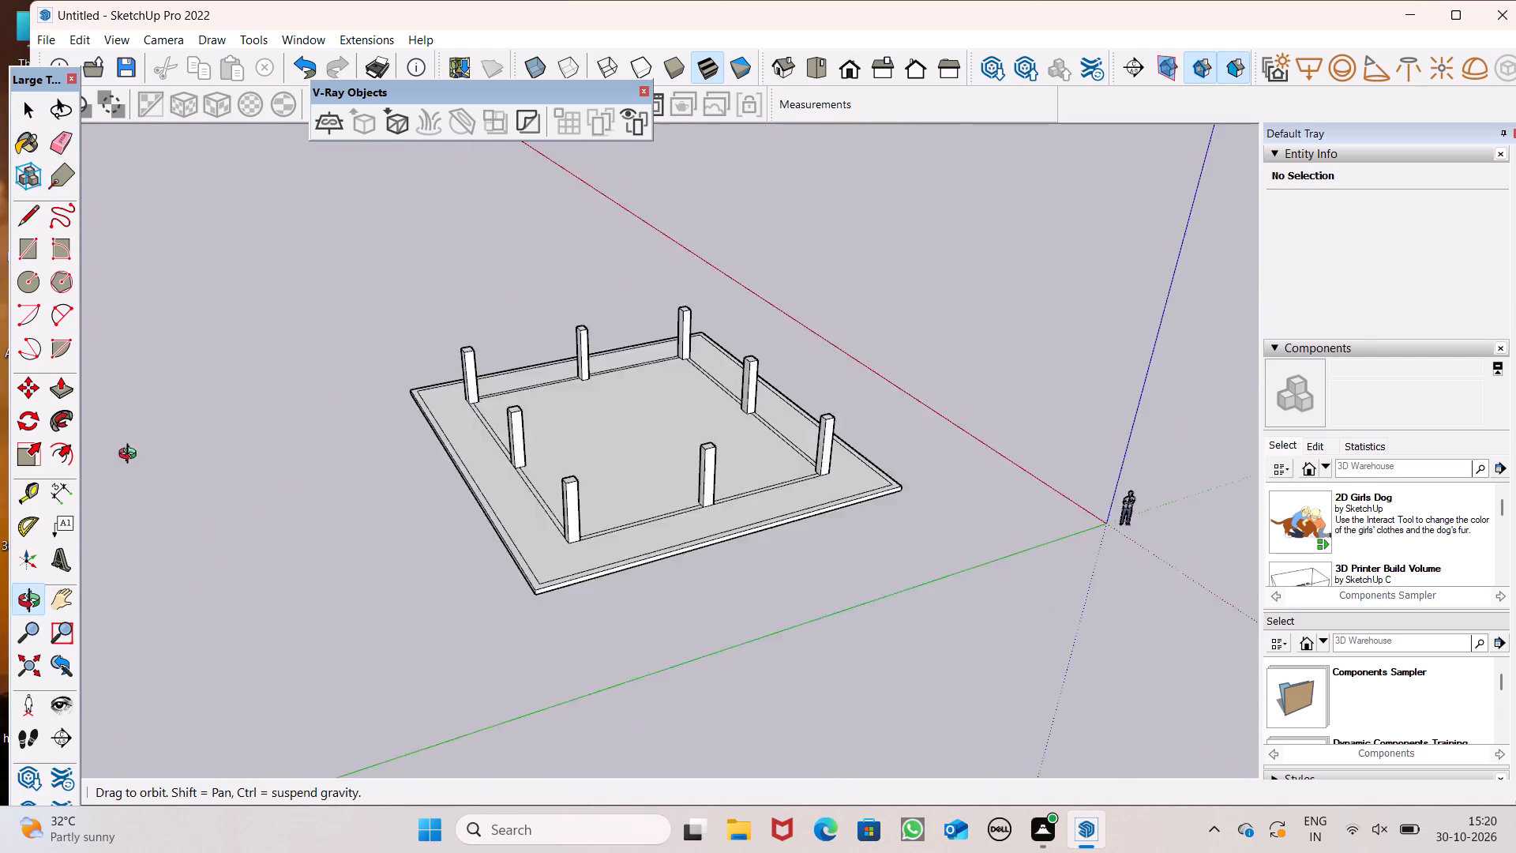
{"action": "middle_click_drag", "start_coordinate": [131, 456], "coordinate": [27, 419]}
{"action": "scroll", "coordinate": [215, 406], "scroll_direction": "up", "scroll_amount": 6}
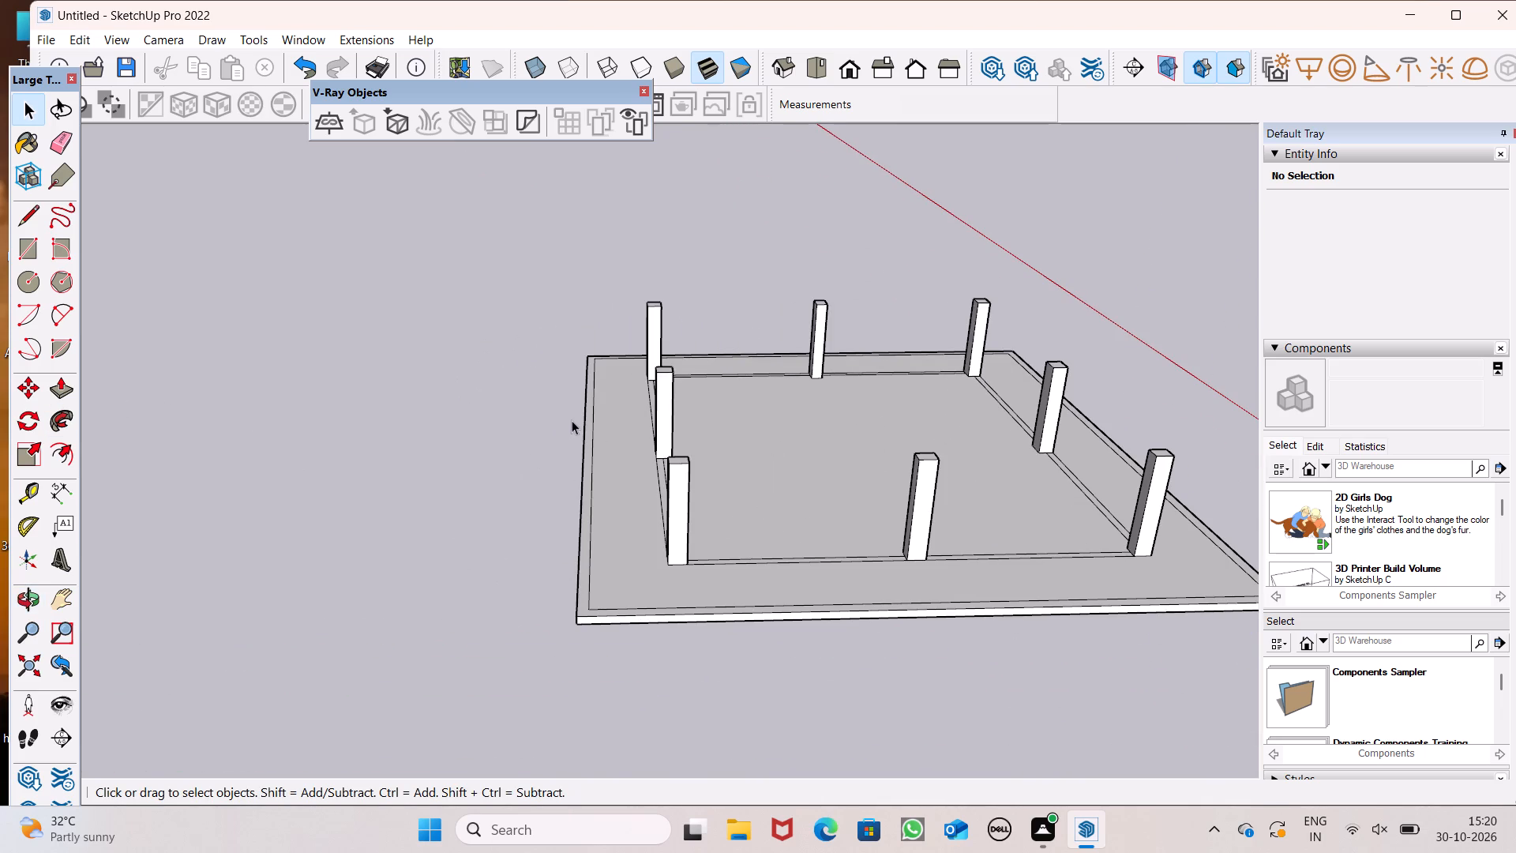
{"action": "scroll", "coordinate": [902, 430], "scroll_direction": "up", "scroll_amount": 6}
{"action": "scroll", "coordinate": [902, 438], "scroll_direction": "down", "scroll_amount": 6}
{"action": "middle_click_drag", "start_coordinate": [1040, 581], "coordinate": [1150, 782]}
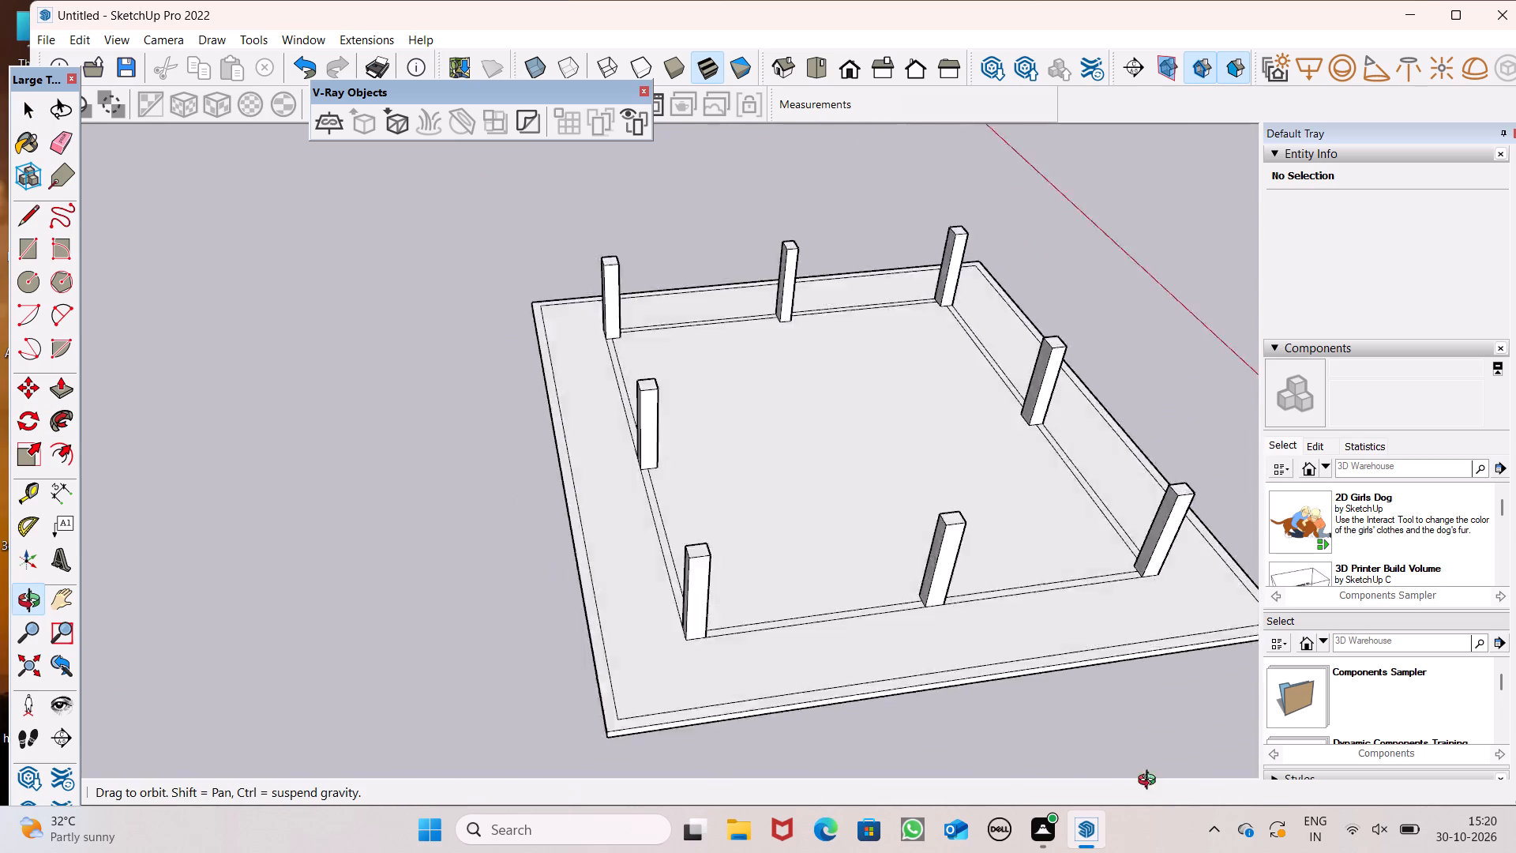
{"action": "middle_click_drag", "start_coordinate": [1150, 782], "coordinate": [1405, 561]}
{"action": "scroll", "coordinate": [760, 393], "scroll_direction": "up", "scroll_amount": 4}
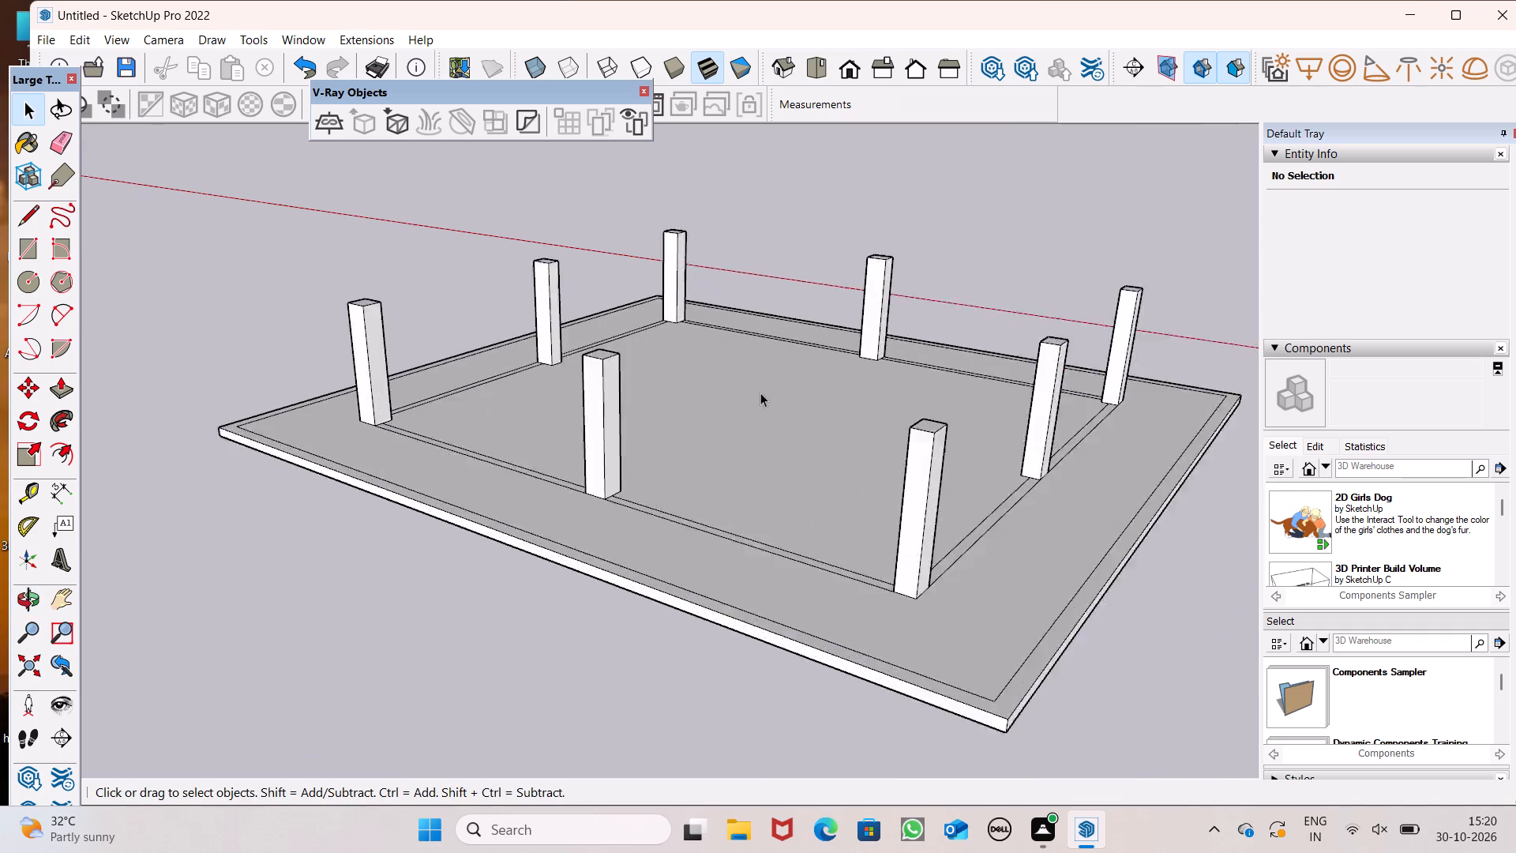
{"action": "scroll", "coordinate": [760, 393], "scroll_direction": "up", "scroll_amount": 1}
{"action": "scroll", "coordinate": [753, 385], "scroll_direction": "down", "scroll_amount": 11}
{"action": "middle_click_drag", "start_coordinate": [675, 456], "coordinate": [283, 619]}
{"action": "scroll", "coordinate": [637, 490], "scroll_direction": "up", "scroll_amount": 1}
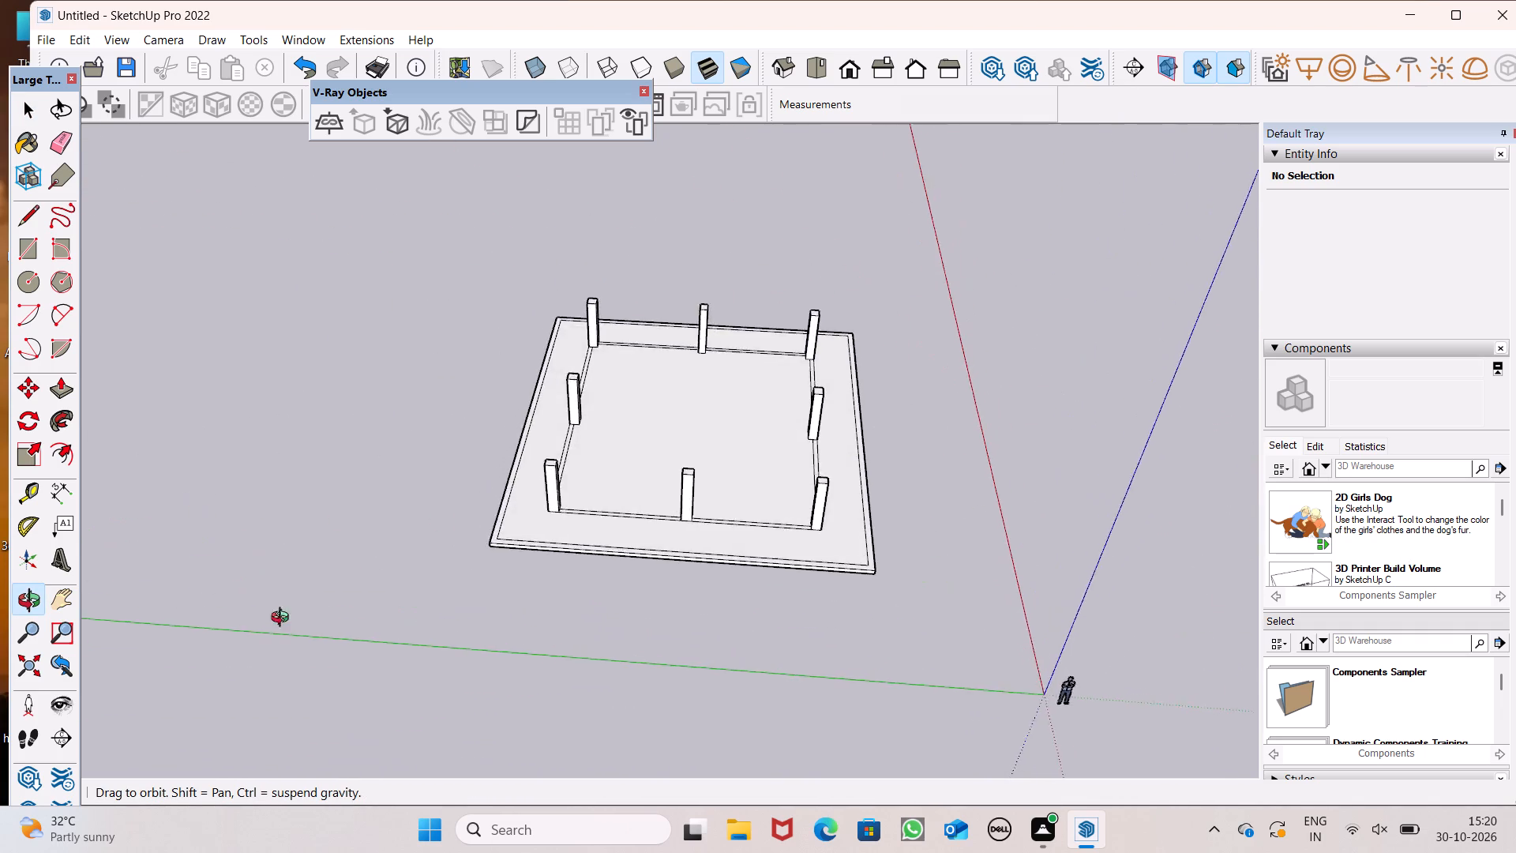
{"action": "middle_click_drag", "start_coordinate": [283, 619], "coordinate": [275, 690]}
{"action": "scroll", "coordinate": [272, 683], "scroll_direction": "up", "scroll_amount": 1}
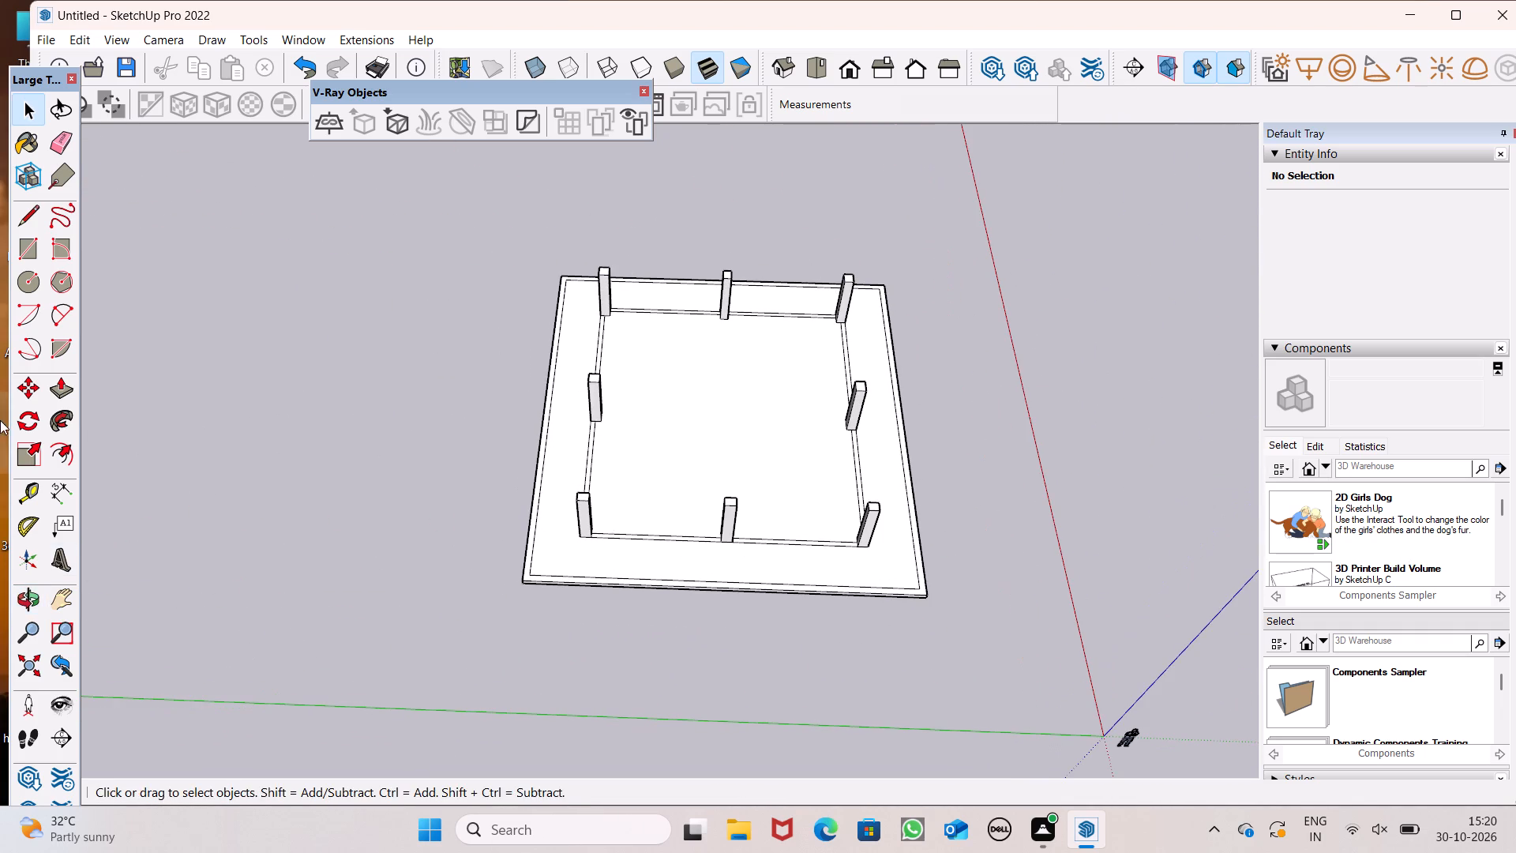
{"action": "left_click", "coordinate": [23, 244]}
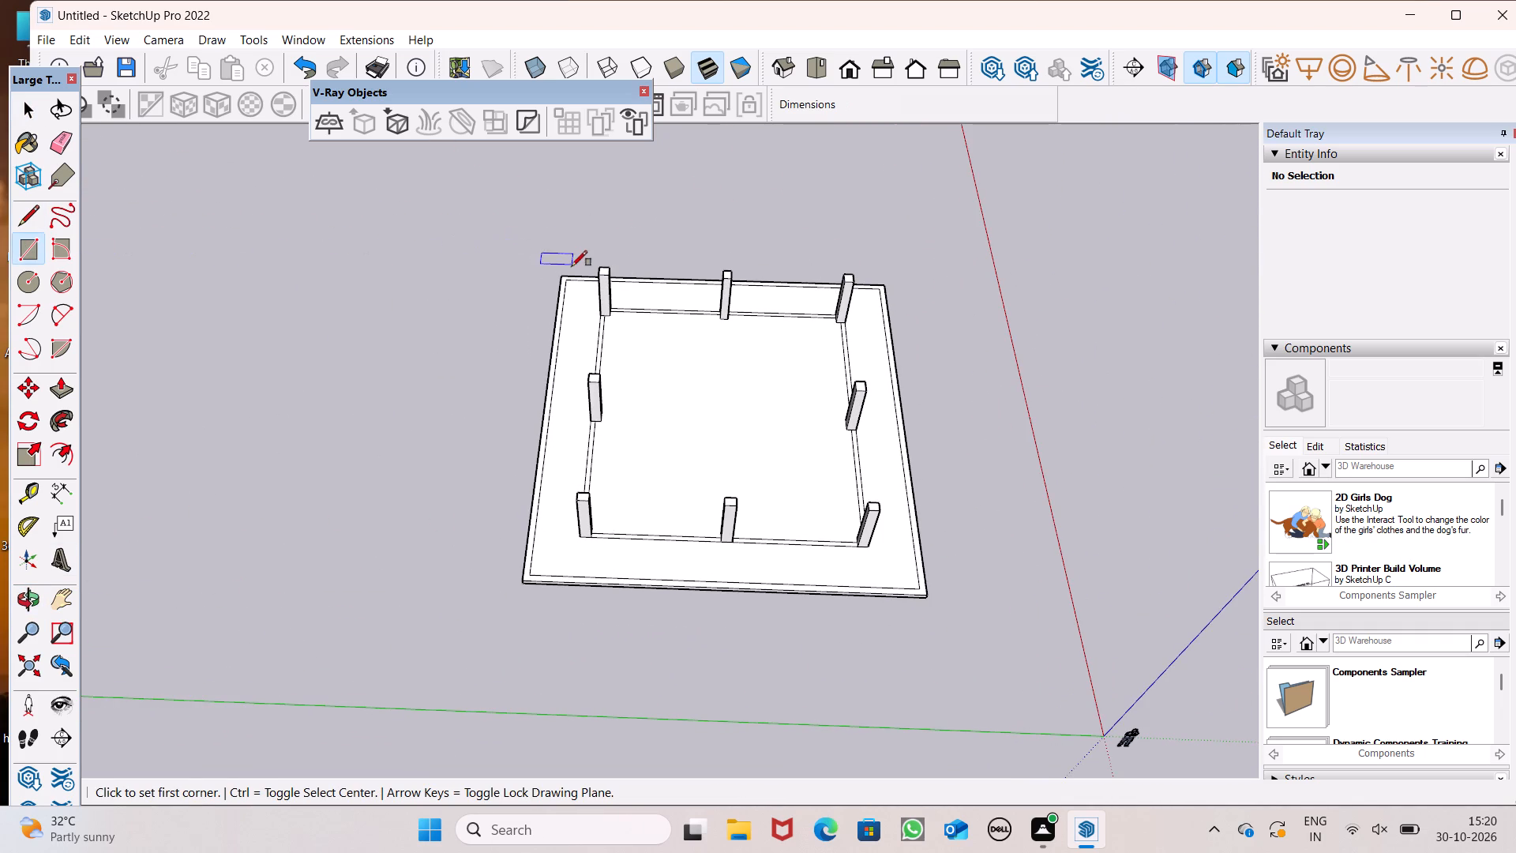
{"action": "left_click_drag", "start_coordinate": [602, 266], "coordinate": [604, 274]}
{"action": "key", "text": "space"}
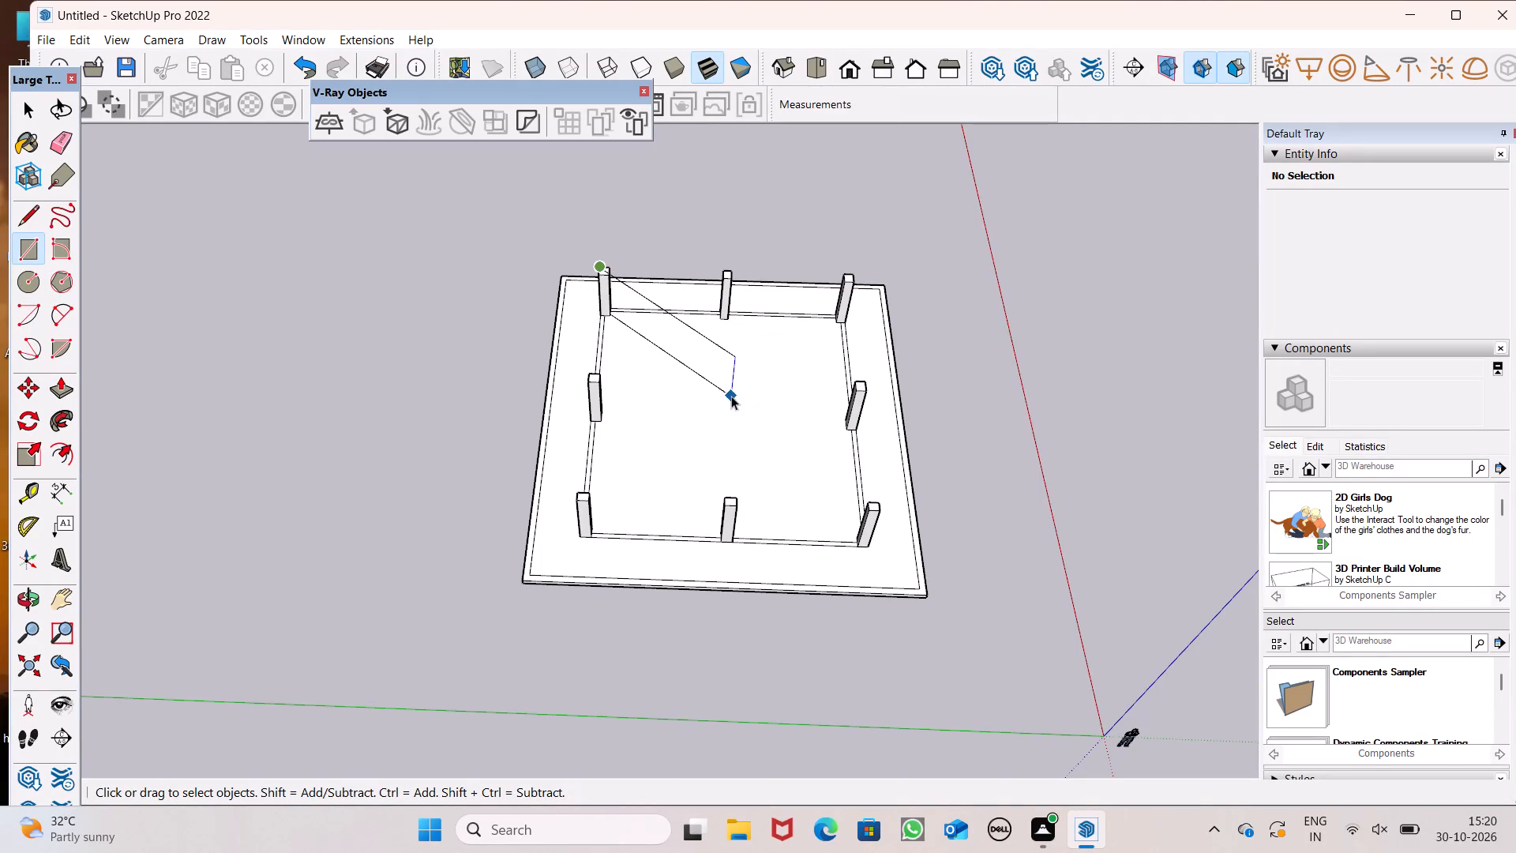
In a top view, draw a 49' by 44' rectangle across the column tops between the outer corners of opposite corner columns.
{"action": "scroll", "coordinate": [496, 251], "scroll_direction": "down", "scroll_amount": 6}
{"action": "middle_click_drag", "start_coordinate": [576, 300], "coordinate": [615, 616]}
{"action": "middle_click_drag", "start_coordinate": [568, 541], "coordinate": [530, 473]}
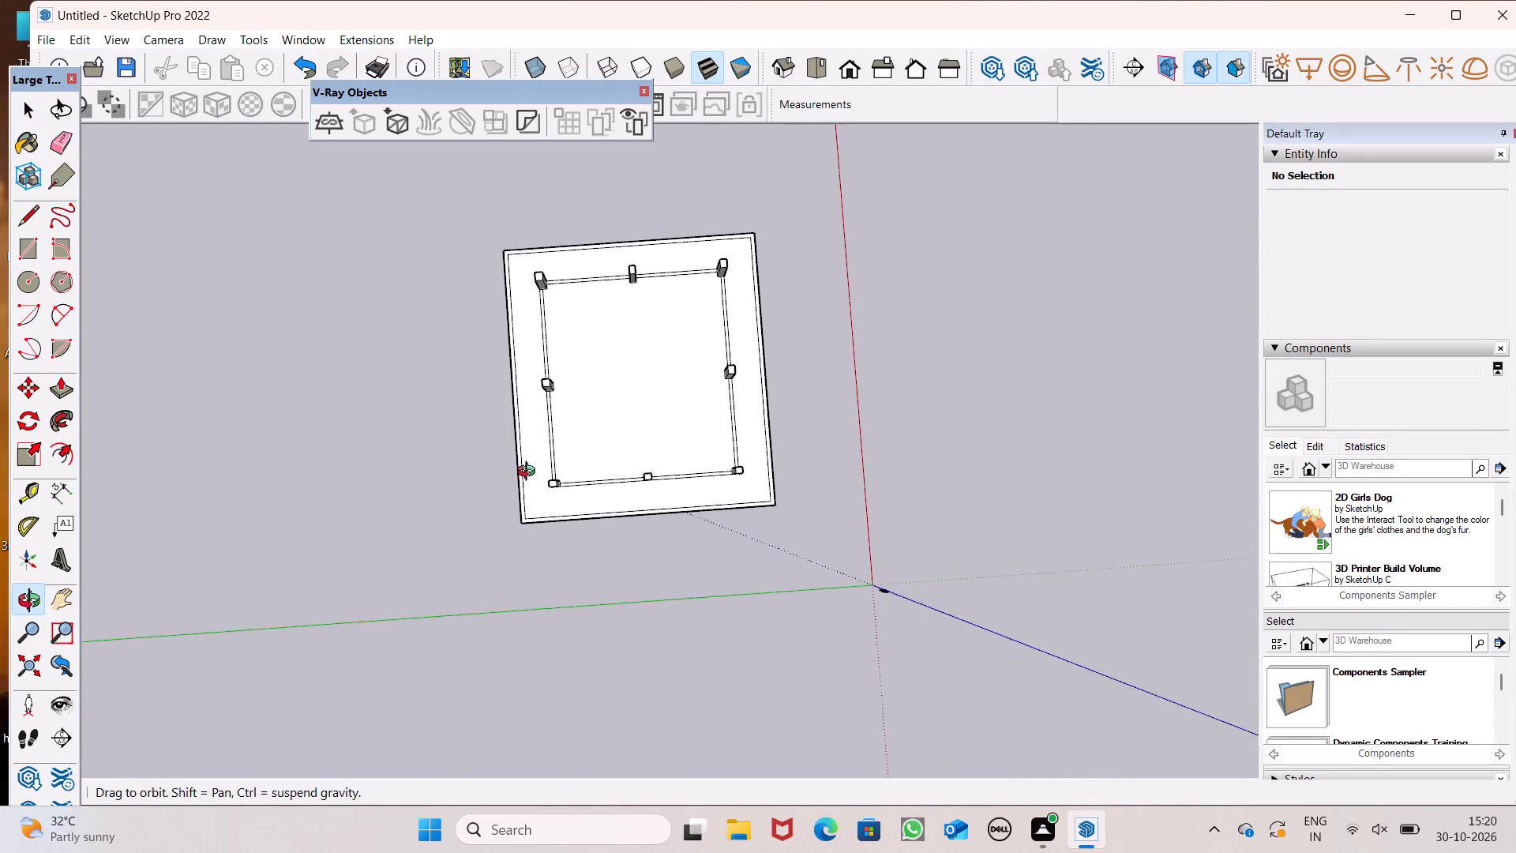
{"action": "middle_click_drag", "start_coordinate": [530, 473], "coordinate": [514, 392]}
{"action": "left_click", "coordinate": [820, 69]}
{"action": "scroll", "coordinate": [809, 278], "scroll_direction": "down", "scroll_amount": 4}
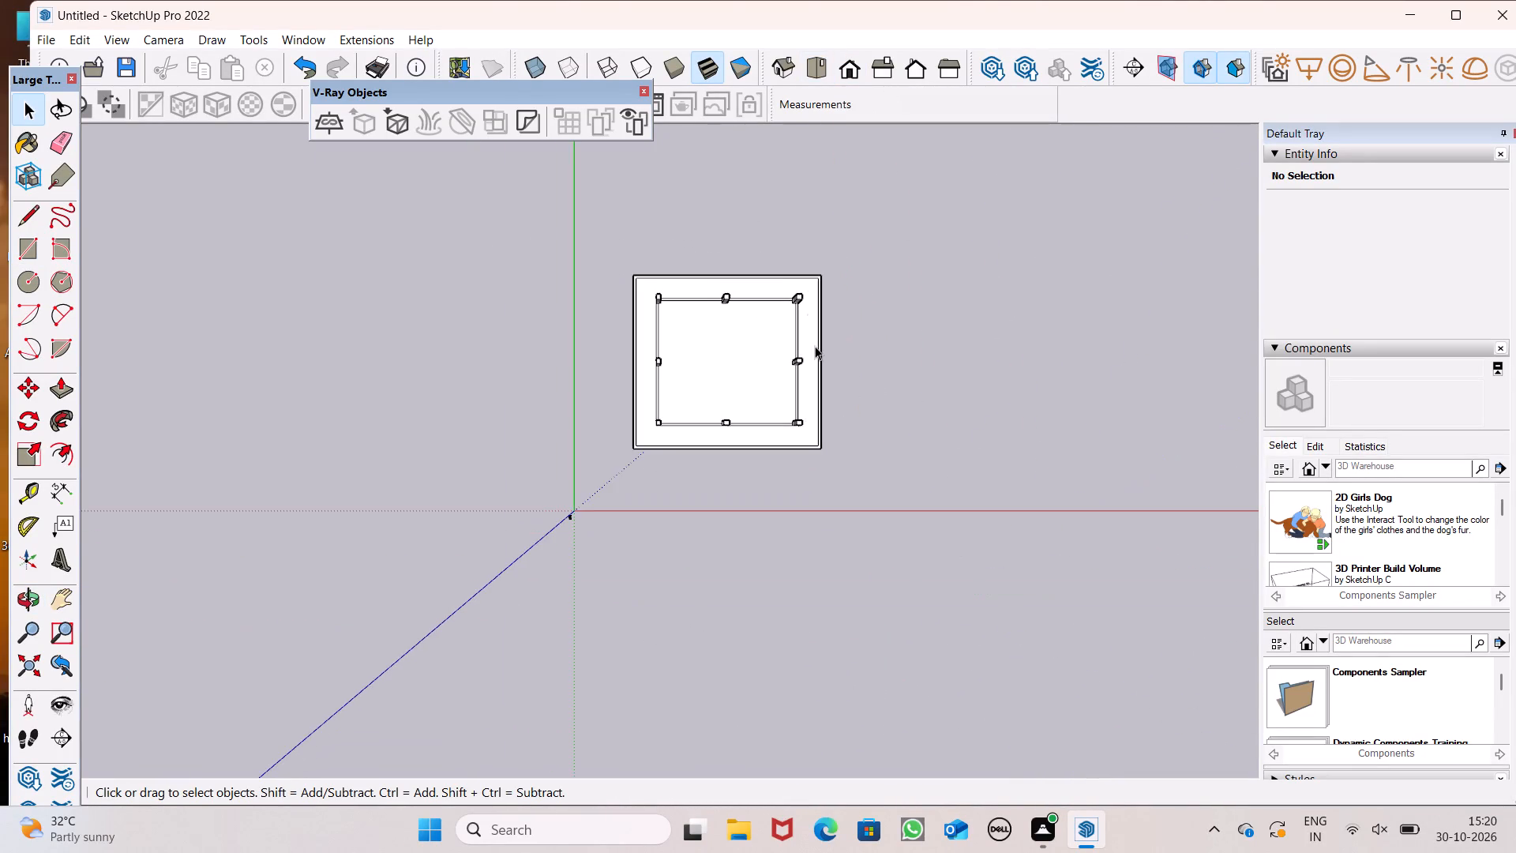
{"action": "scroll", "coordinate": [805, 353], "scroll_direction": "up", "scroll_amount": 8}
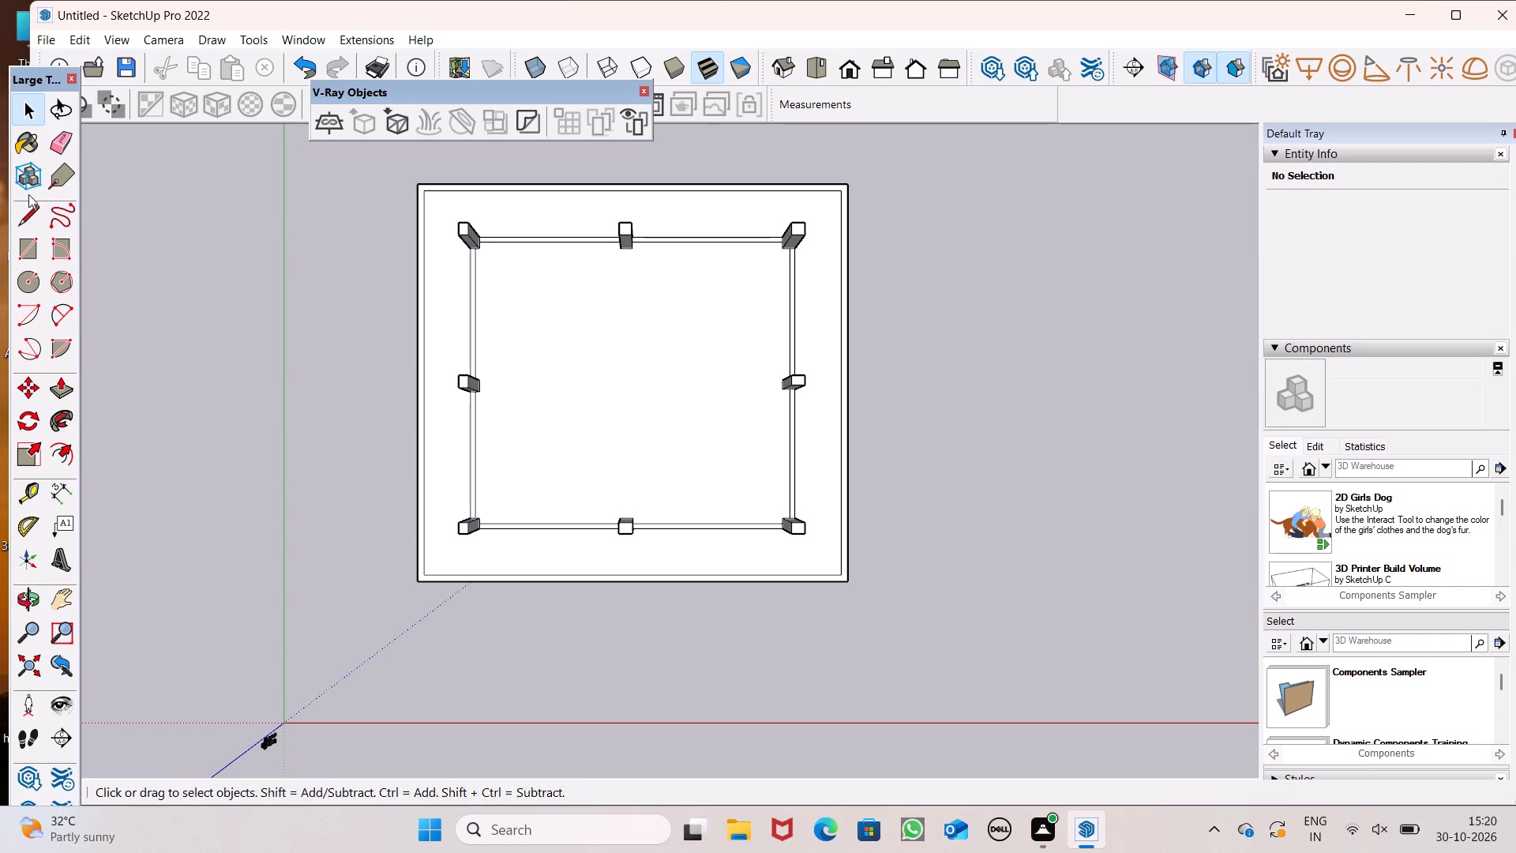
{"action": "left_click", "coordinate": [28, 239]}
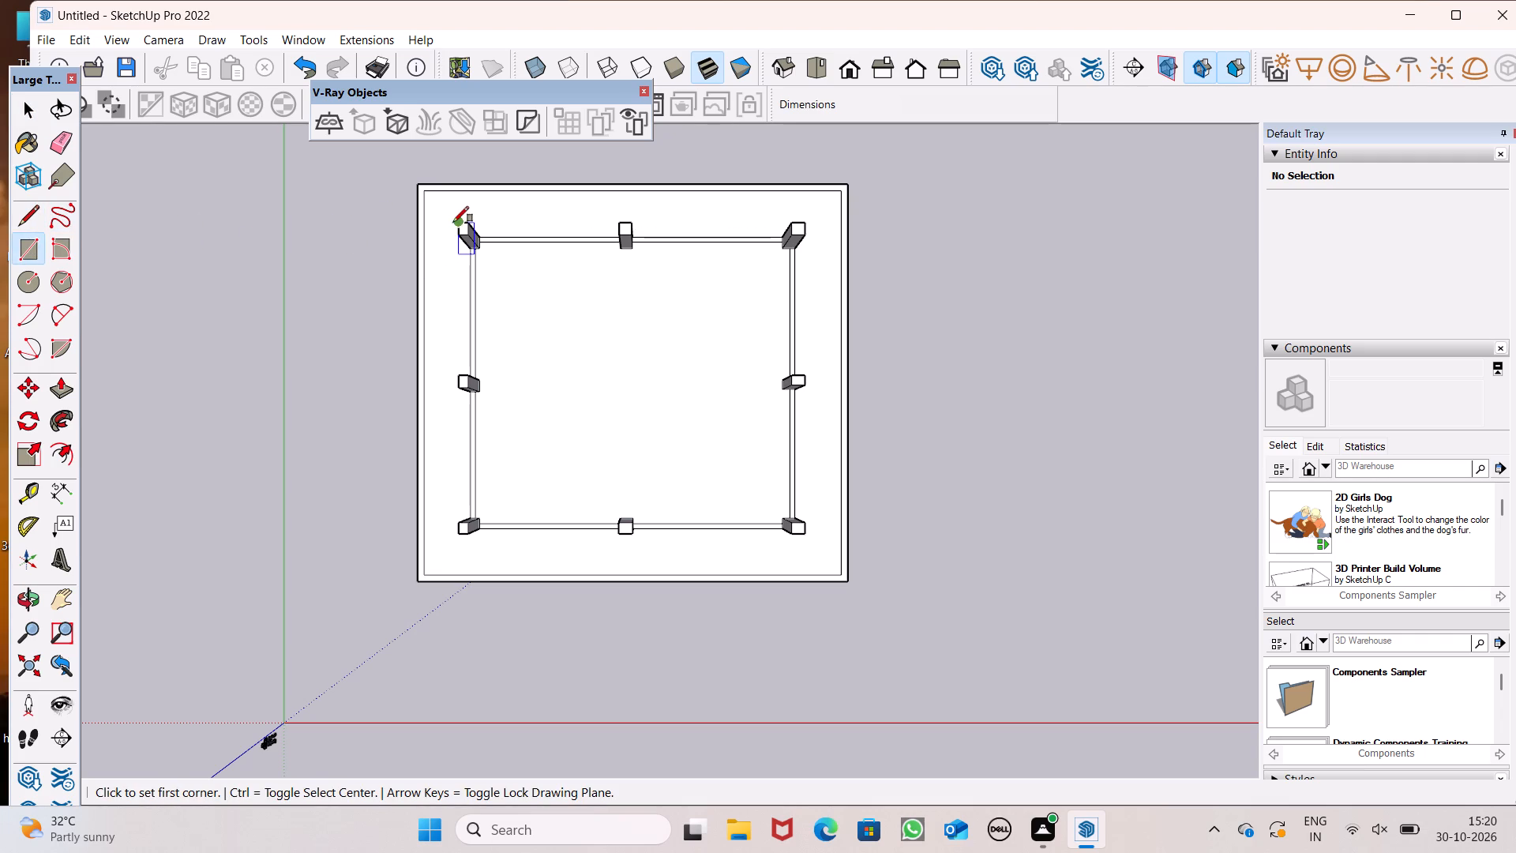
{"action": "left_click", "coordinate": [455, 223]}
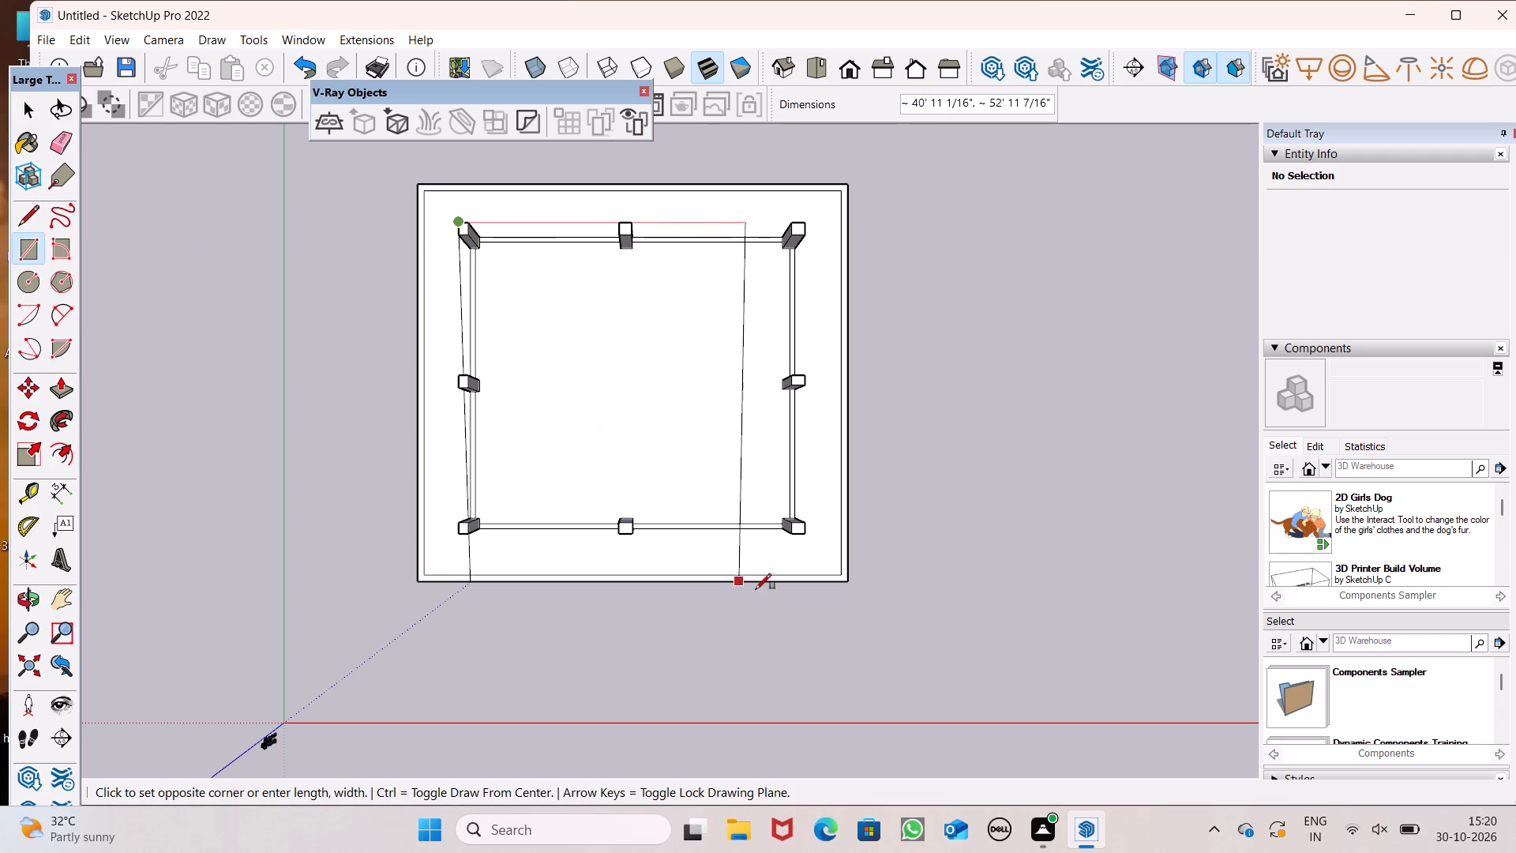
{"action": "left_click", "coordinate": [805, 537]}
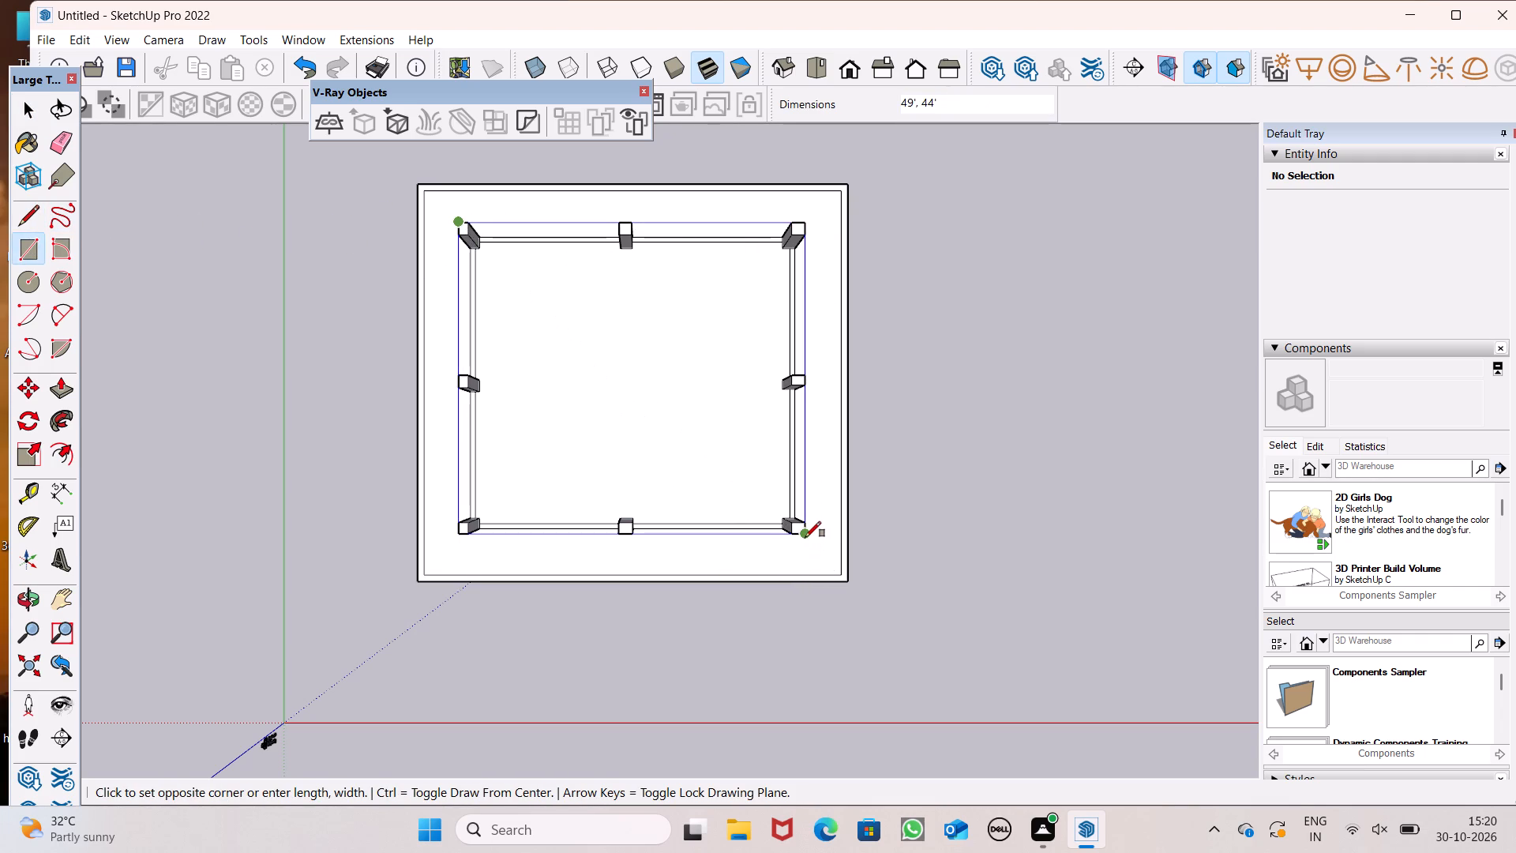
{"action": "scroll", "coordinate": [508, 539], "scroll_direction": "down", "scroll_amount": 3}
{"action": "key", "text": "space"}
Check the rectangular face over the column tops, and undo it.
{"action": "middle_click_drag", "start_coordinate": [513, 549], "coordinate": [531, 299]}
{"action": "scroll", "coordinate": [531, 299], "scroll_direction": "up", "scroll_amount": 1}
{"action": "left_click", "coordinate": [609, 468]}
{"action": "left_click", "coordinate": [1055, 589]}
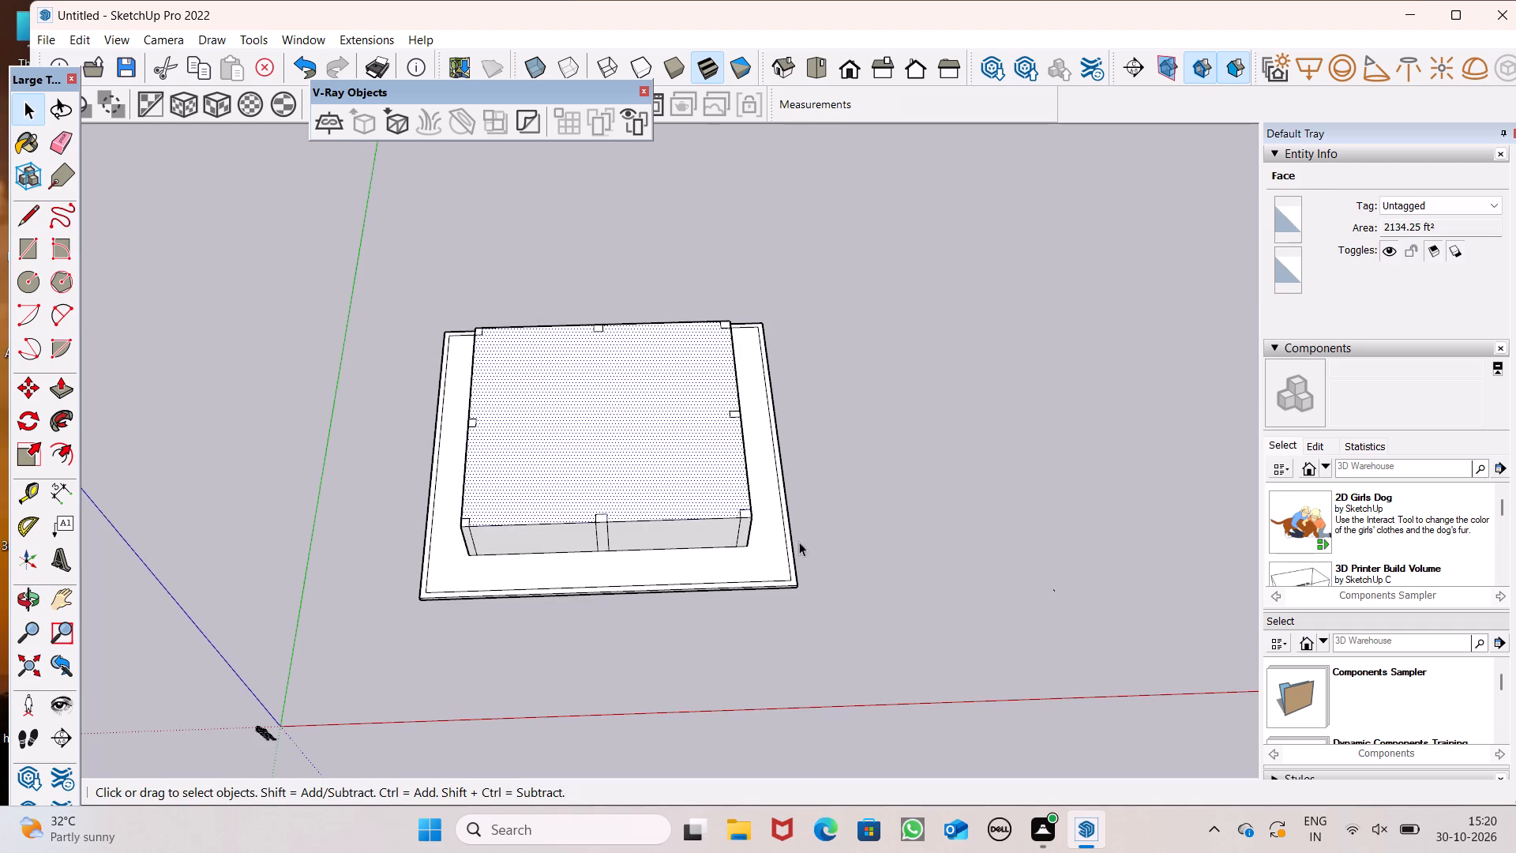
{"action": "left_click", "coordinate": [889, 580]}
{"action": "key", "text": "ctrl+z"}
Select the whole connected slab with its columns and make it a group.
{"action": "triple_click", "coordinate": [672, 523]}
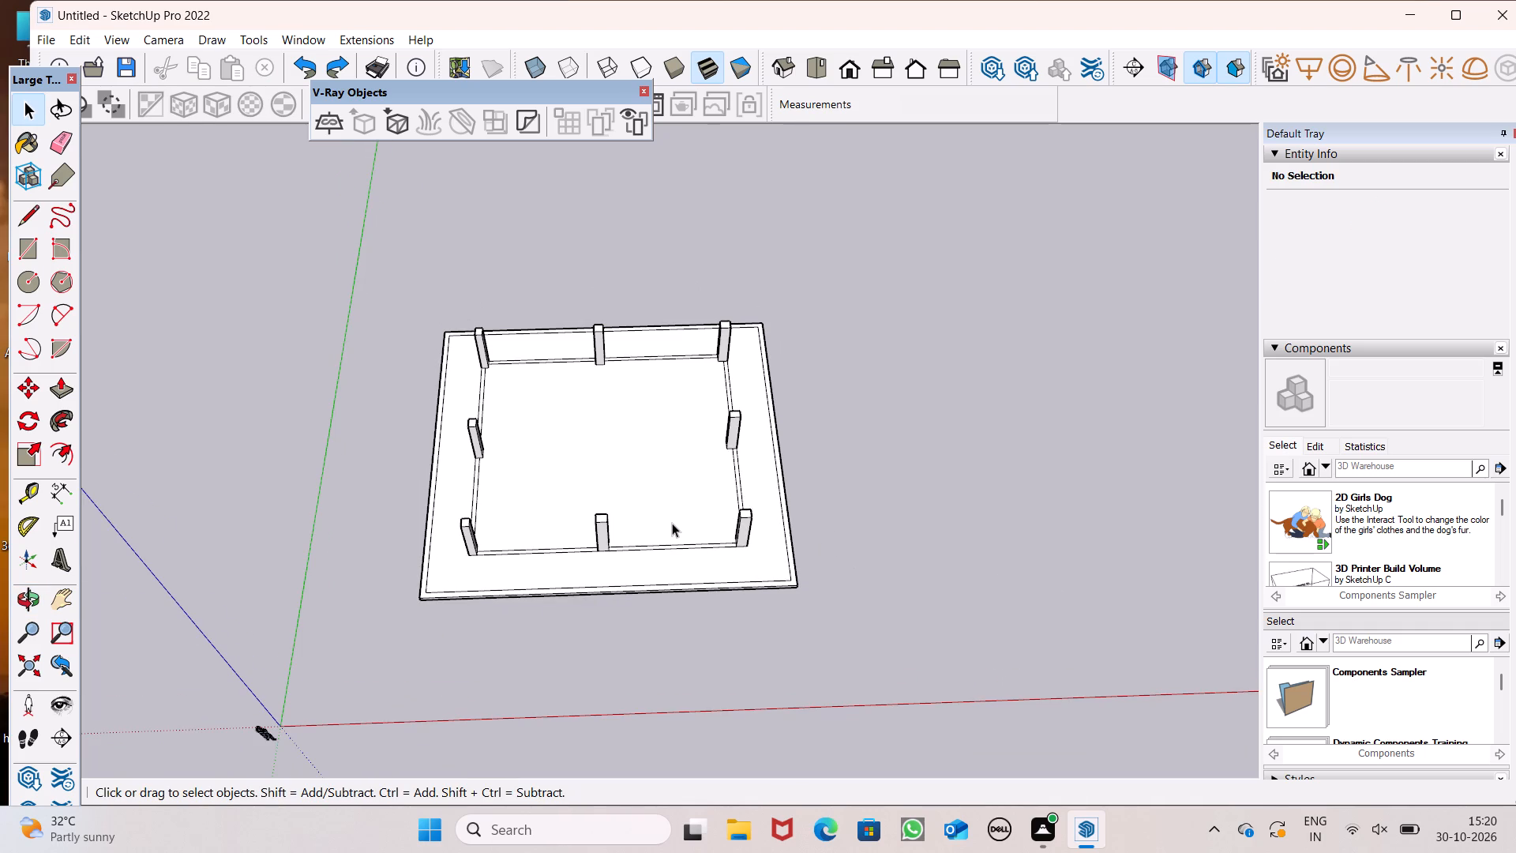
{"action": "left_click", "coordinate": [672, 523]}
{"action": "right_click", "coordinate": [673, 523]}
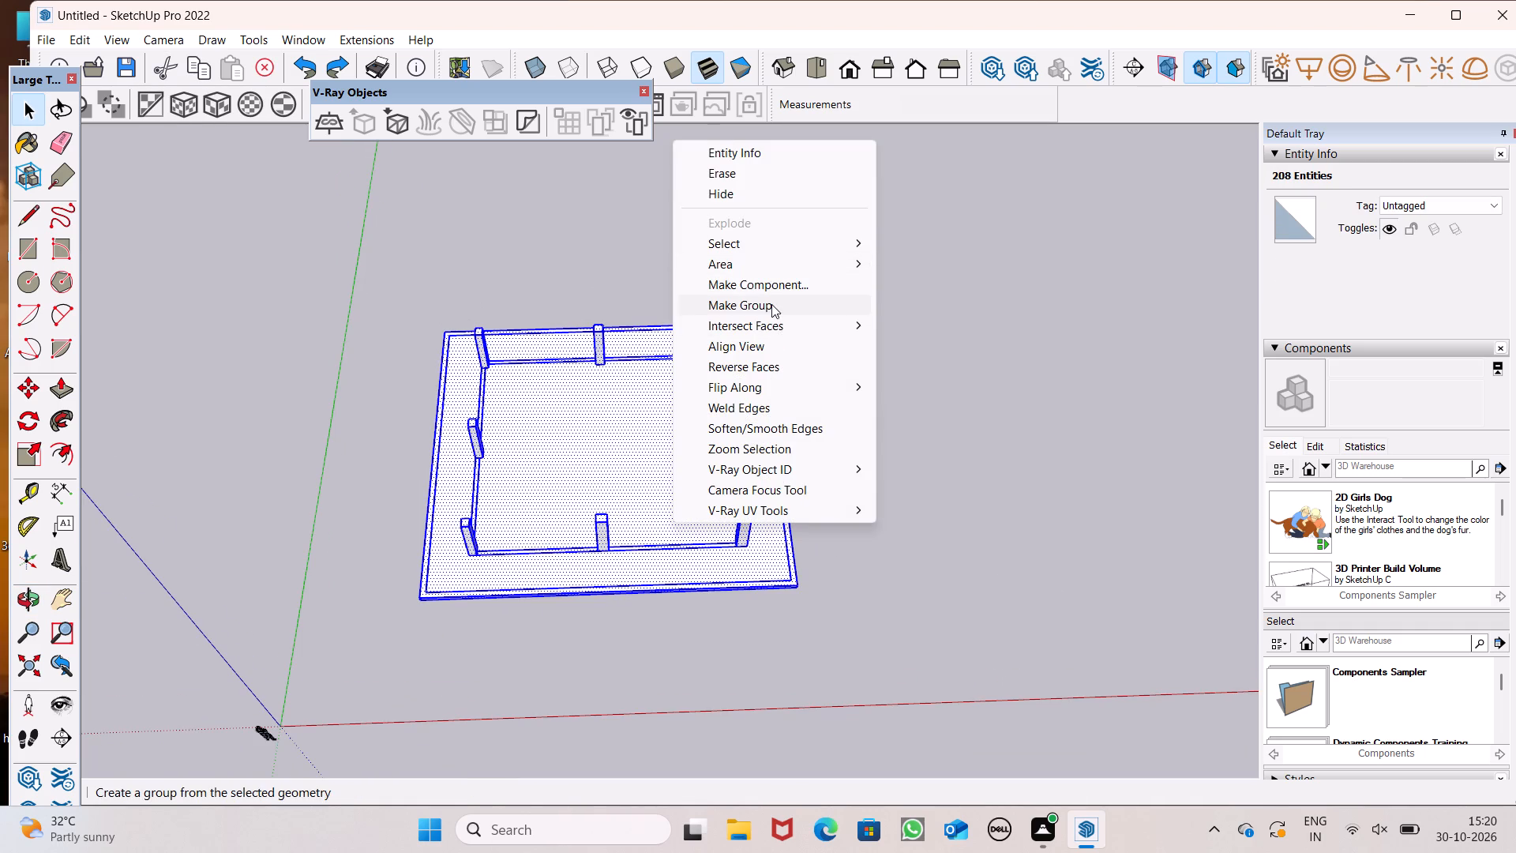
{"action": "left_click", "coordinate": [771, 304]}
{"action": "left_click", "coordinate": [967, 484]}
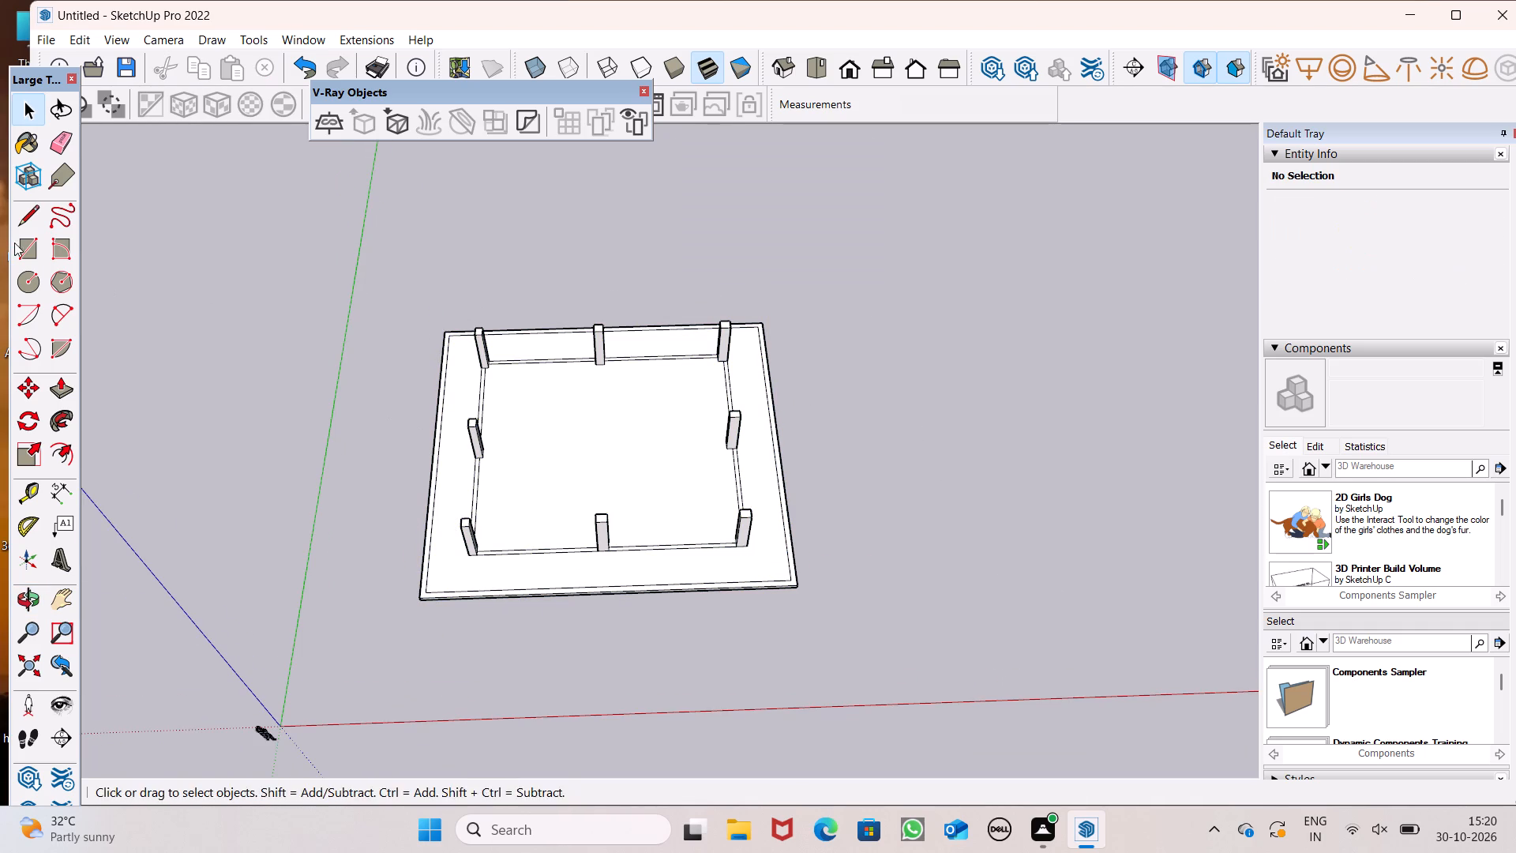
In a top view, draw a 49' by 44' rectangle across the column tops between the outer corners of opposite corner columns.
{"action": "left_click", "coordinate": [32, 247]}
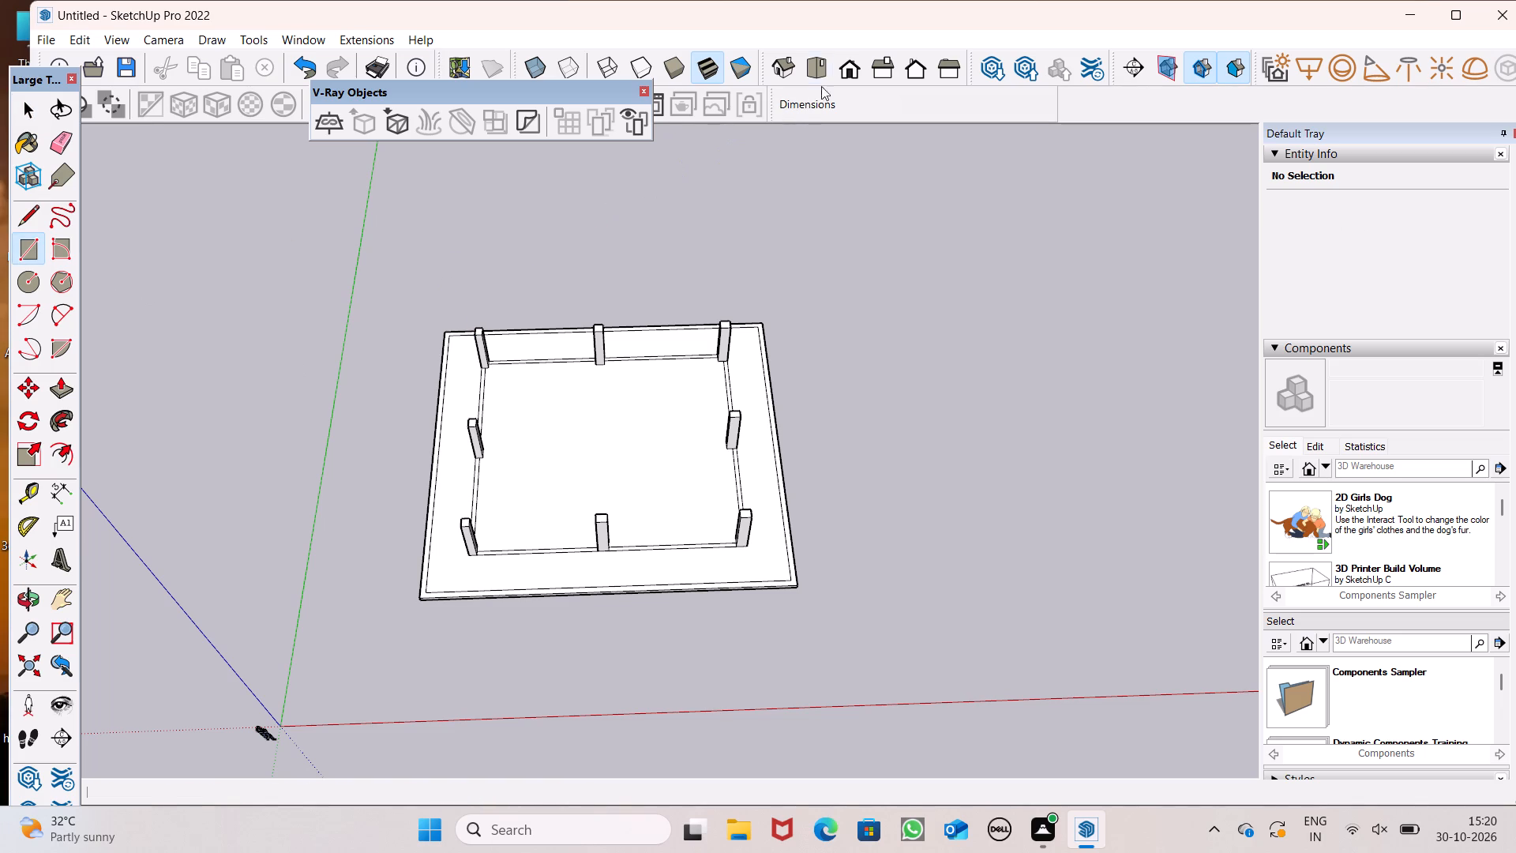
{"action": "left_click", "coordinate": [819, 75]}
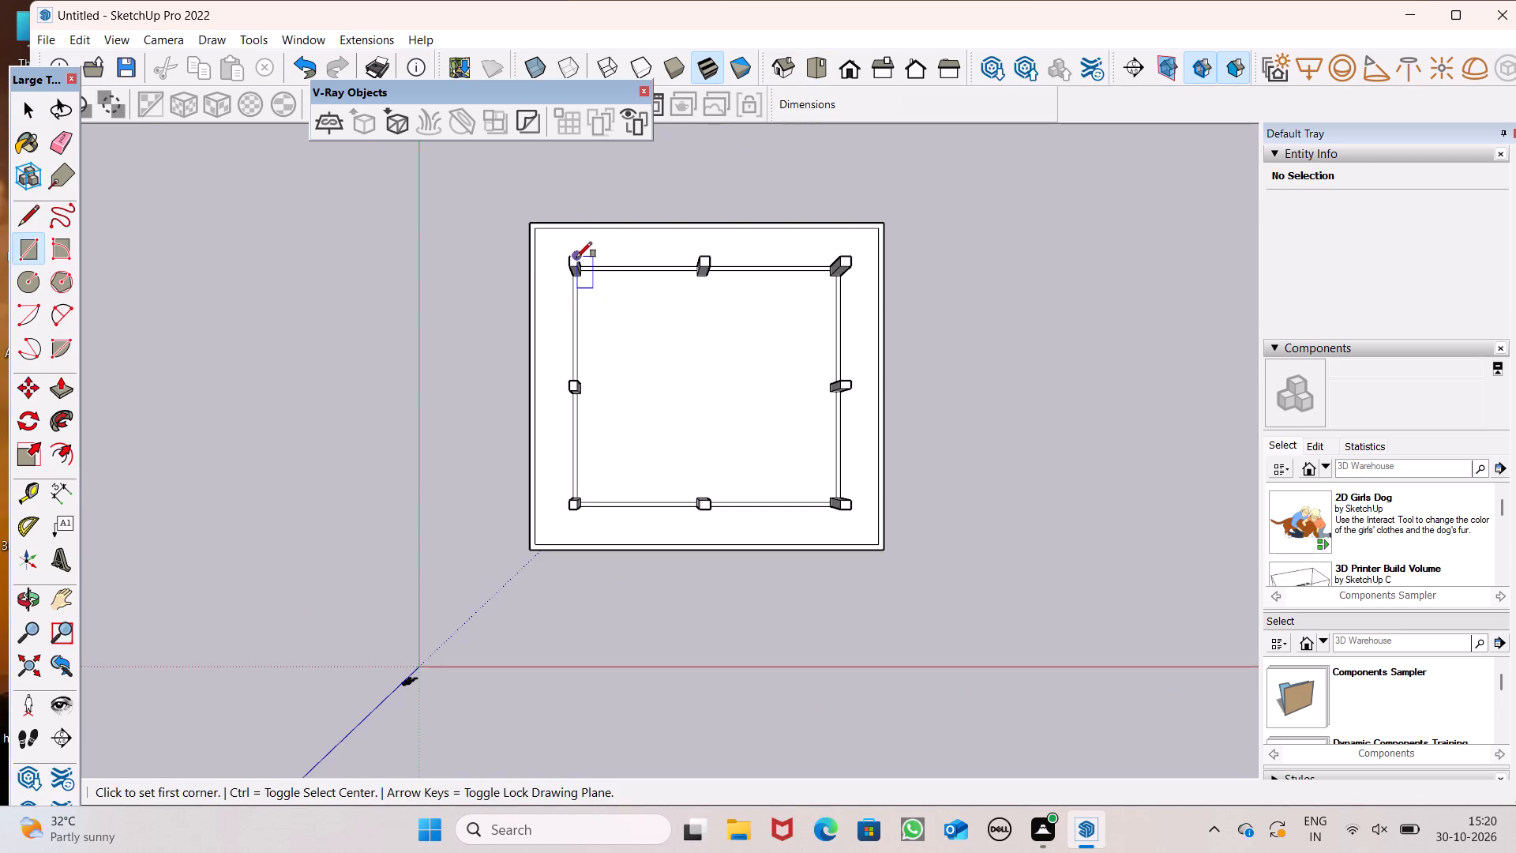
{"action": "scroll", "coordinate": [566, 257], "scroll_direction": "up", "scroll_amount": 5}
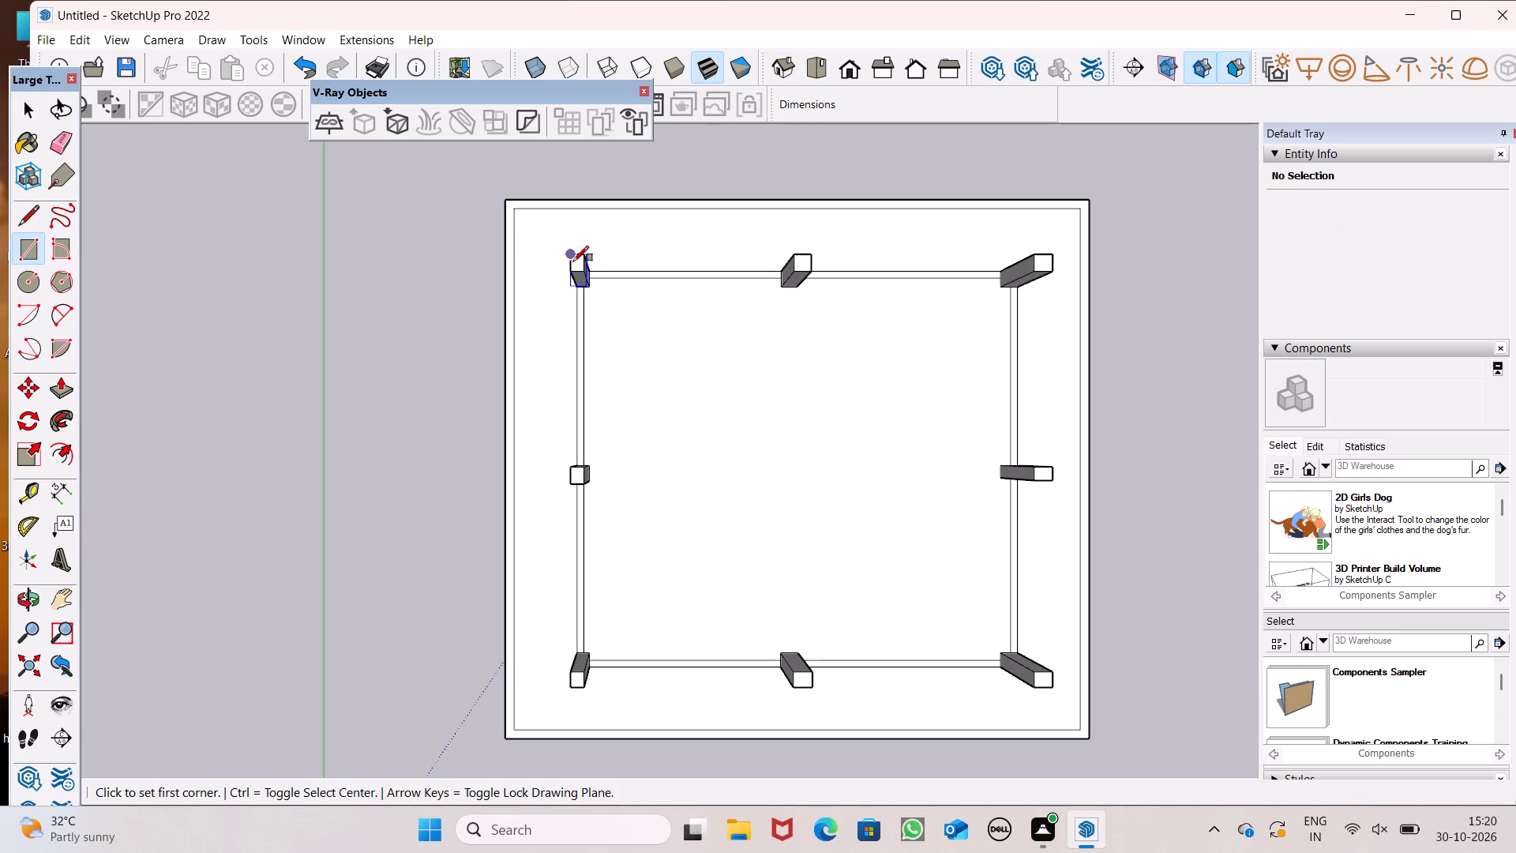
{"action": "left_click", "coordinate": [572, 258]}
{"action": "scroll", "coordinate": [641, 317], "scroll_direction": "down", "scroll_amount": 6}
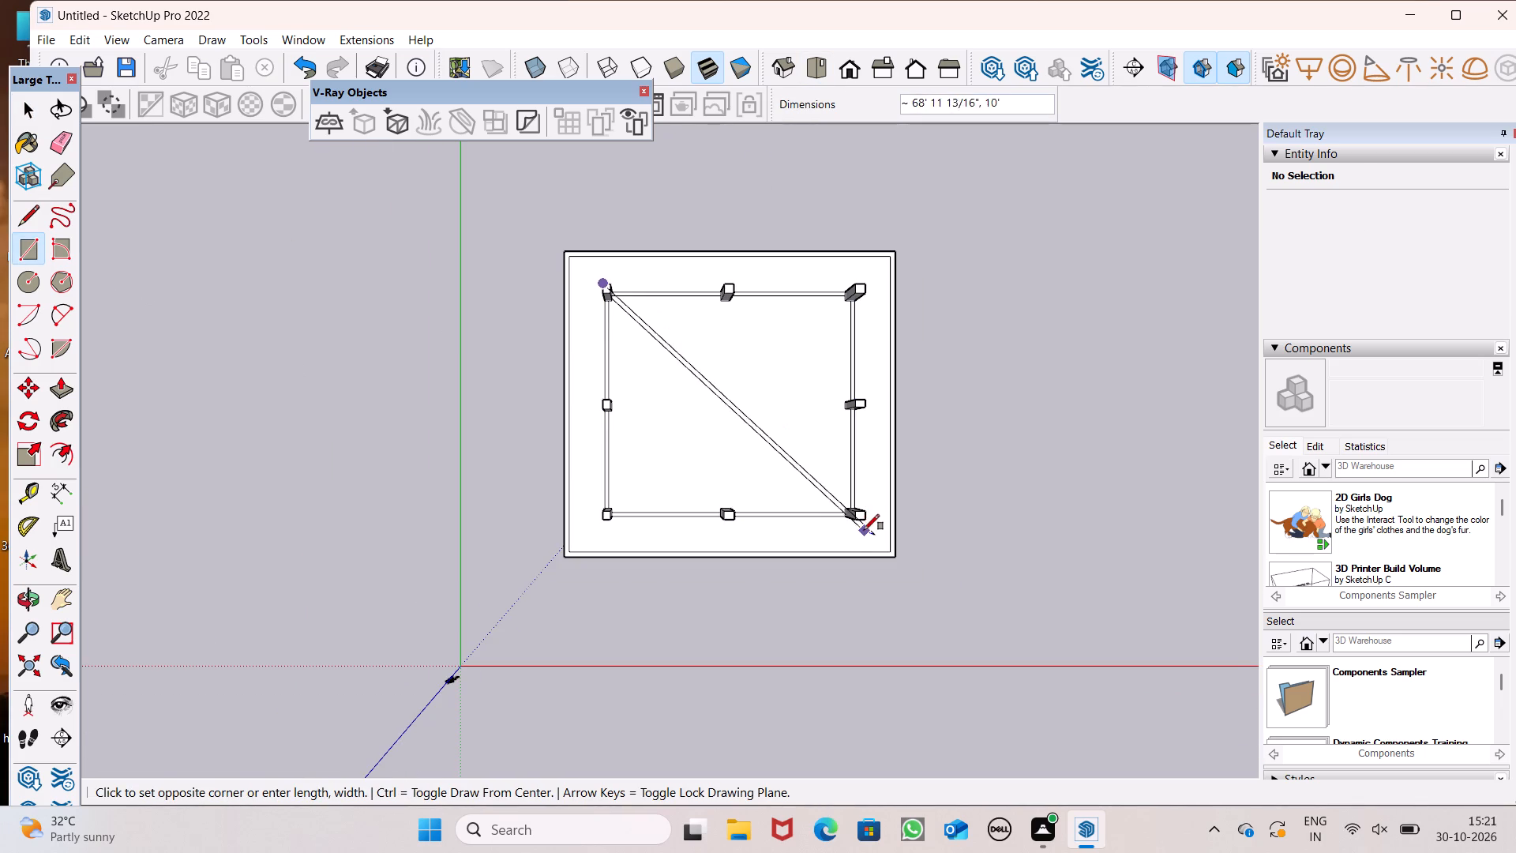
{"action": "left_click", "coordinate": [864, 523]}
{"action": "key", "text": "space"}
{"action": "scroll", "coordinate": [666, 486], "scroll_direction": "down", "scroll_amount": 4}
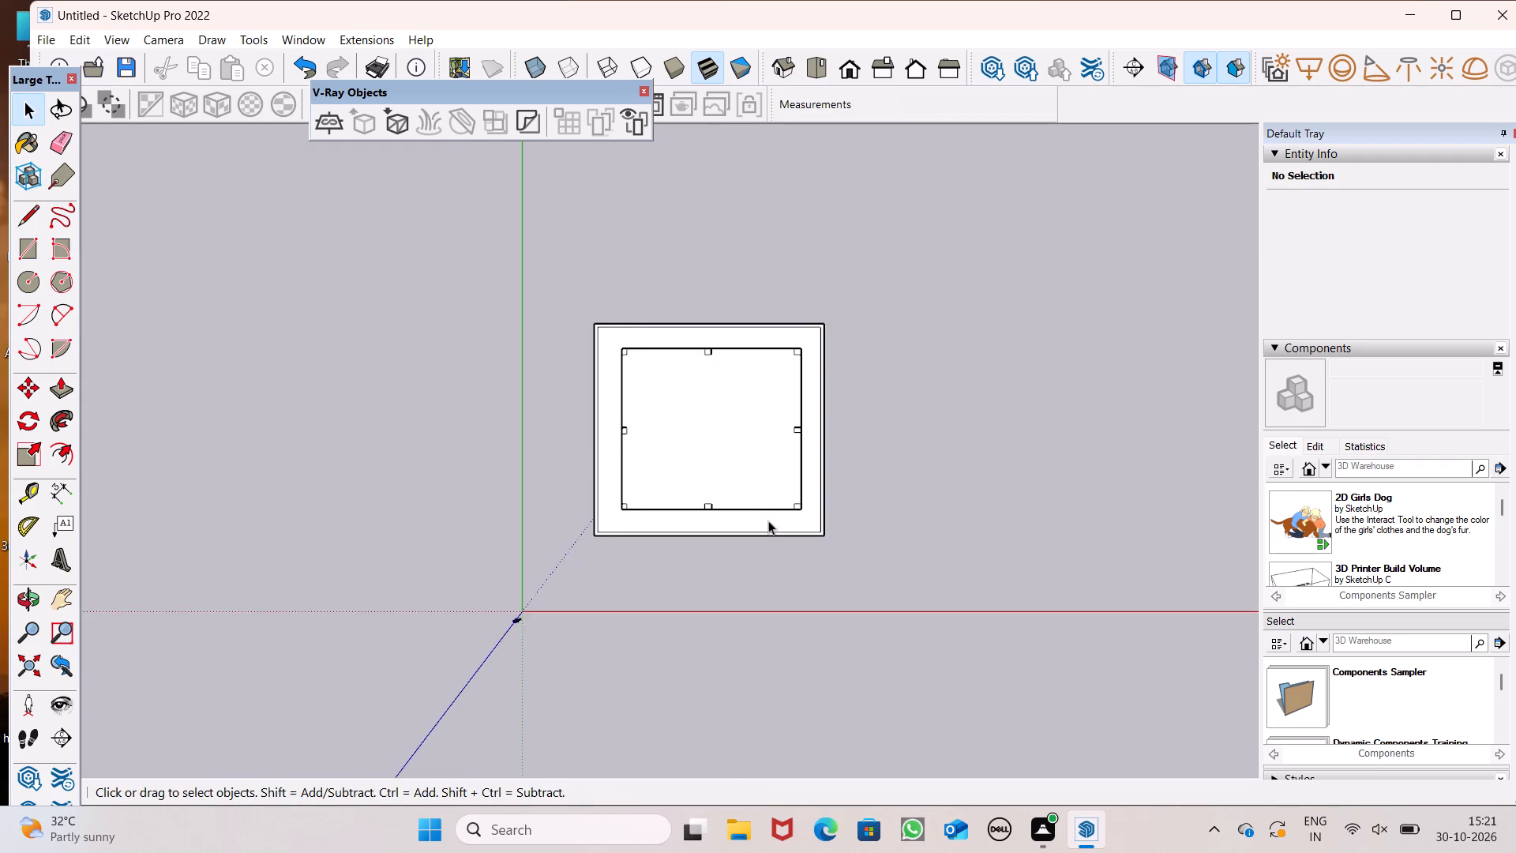
Move the rectangular face with its edges off the column tops, about 80' 9" away to the open area beside the slab.
{"action": "middle_click_drag", "start_coordinate": [771, 520], "coordinate": [728, 142]}
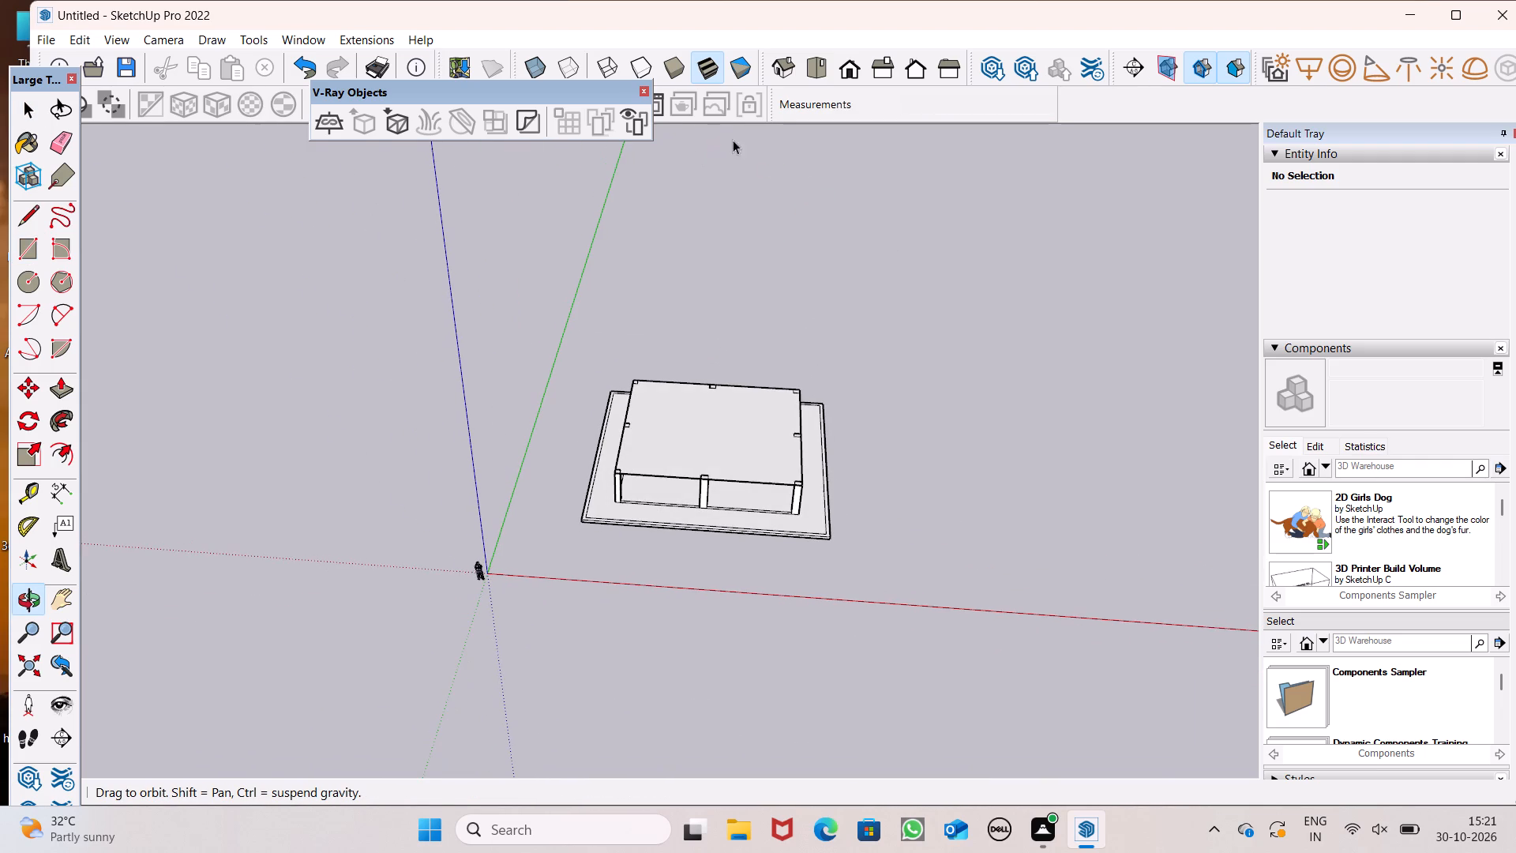
{"action": "middle_click_drag", "start_coordinate": [800, 492], "coordinate": [833, 408]}
{"action": "scroll", "coordinate": [833, 408], "scroll_direction": "up", "scroll_amount": 5}
{"action": "double_click", "coordinate": [722, 442]}
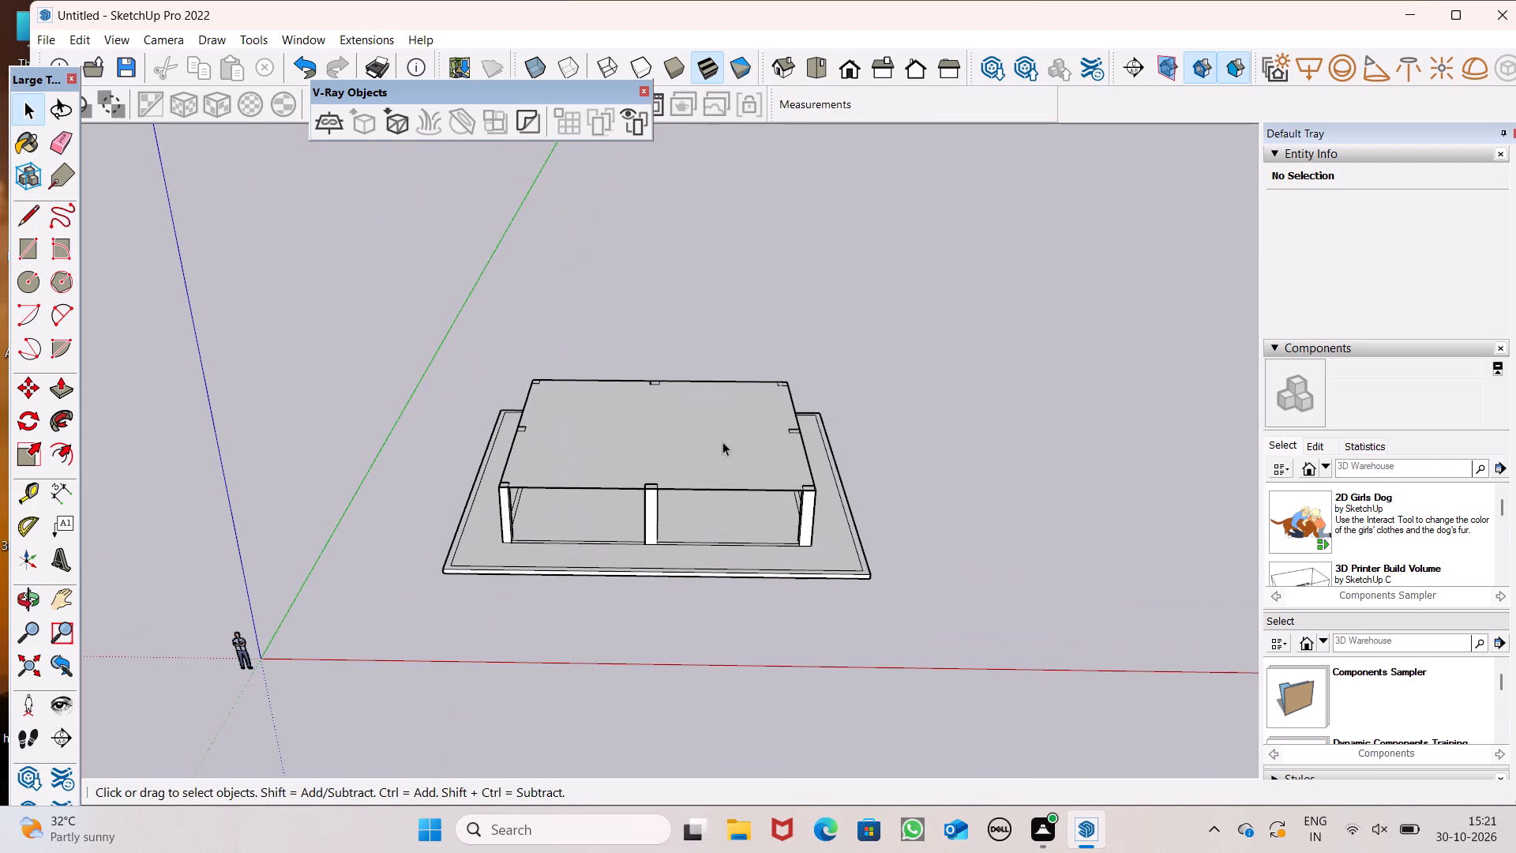
{"action": "key", "text": "m"}
{"action": "key", "text": "Return"}
{"action": "left_click_drag", "start_coordinate": [728, 426], "coordinate": [733, 429]}
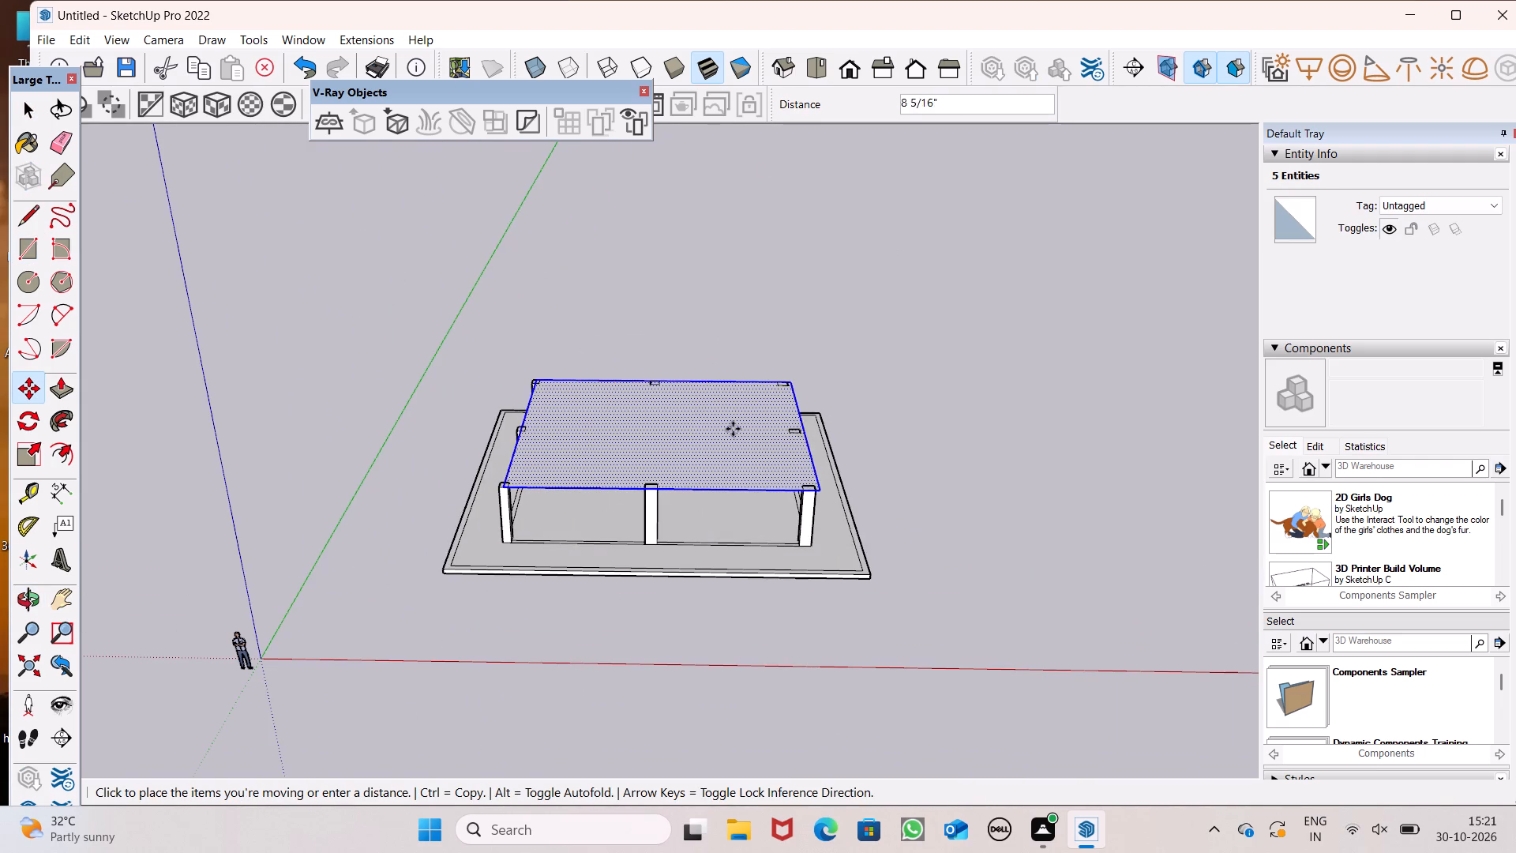
{"action": "left_click_drag", "start_coordinate": [733, 429], "coordinate": [1221, 460]}
{"action": "key", "text": "space"}
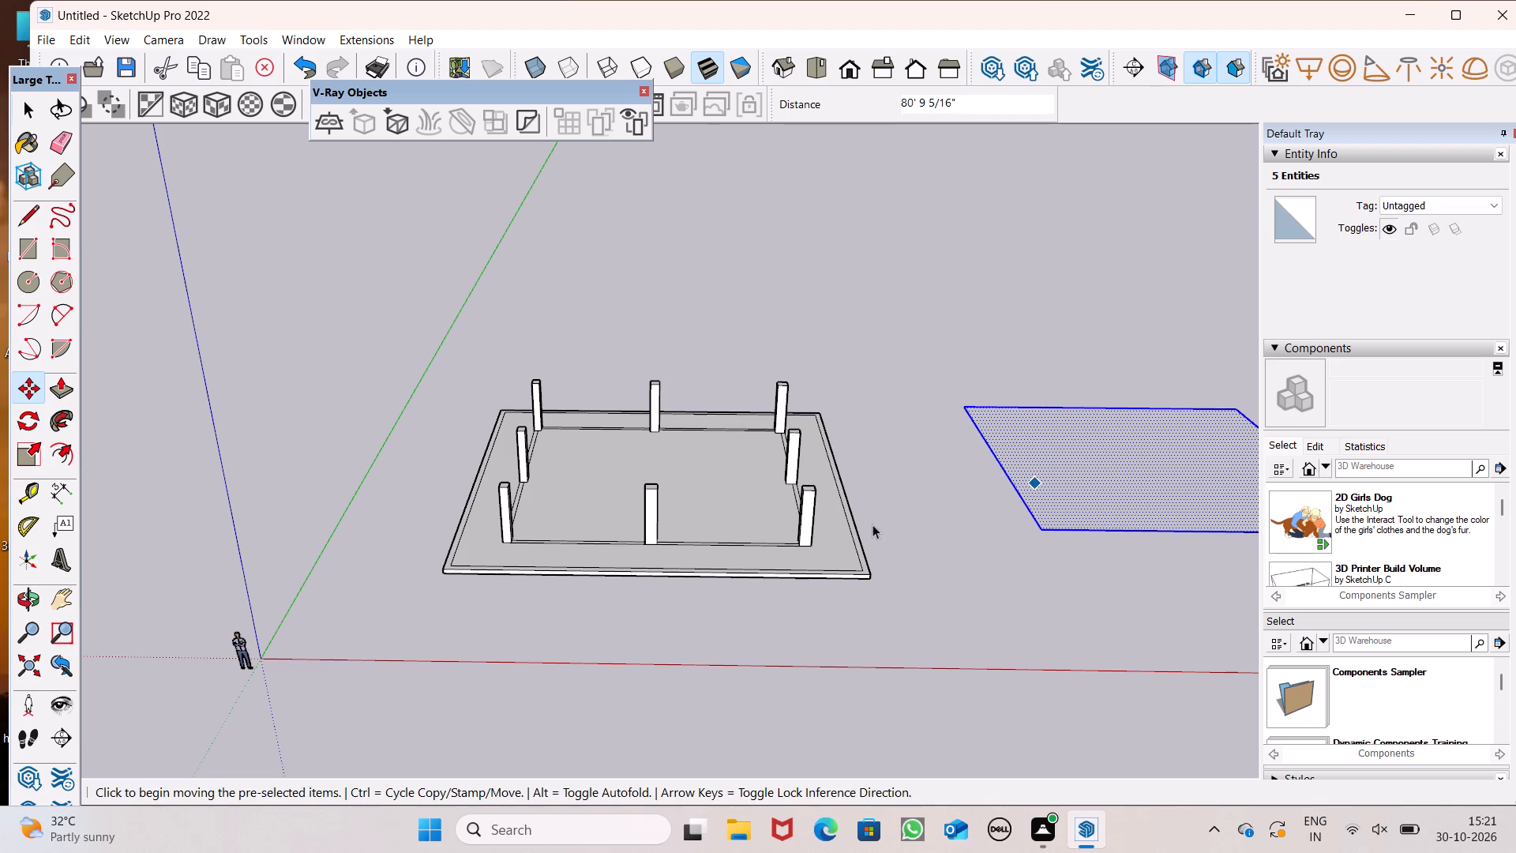
{"action": "left_click", "coordinate": [869, 526]}
Examine the detached rectangle beside the slab and columns from above and from a lower angle.
{"action": "scroll", "coordinate": [575, 476], "scroll_direction": "down", "scroll_amount": 5}
{"action": "scroll", "coordinate": [898, 591], "scroll_direction": "up", "scroll_amount": 6}
{"action": "scroll", "coordinate": [717, 569], "scroll_direction": "down", "scroll_amount": 2}
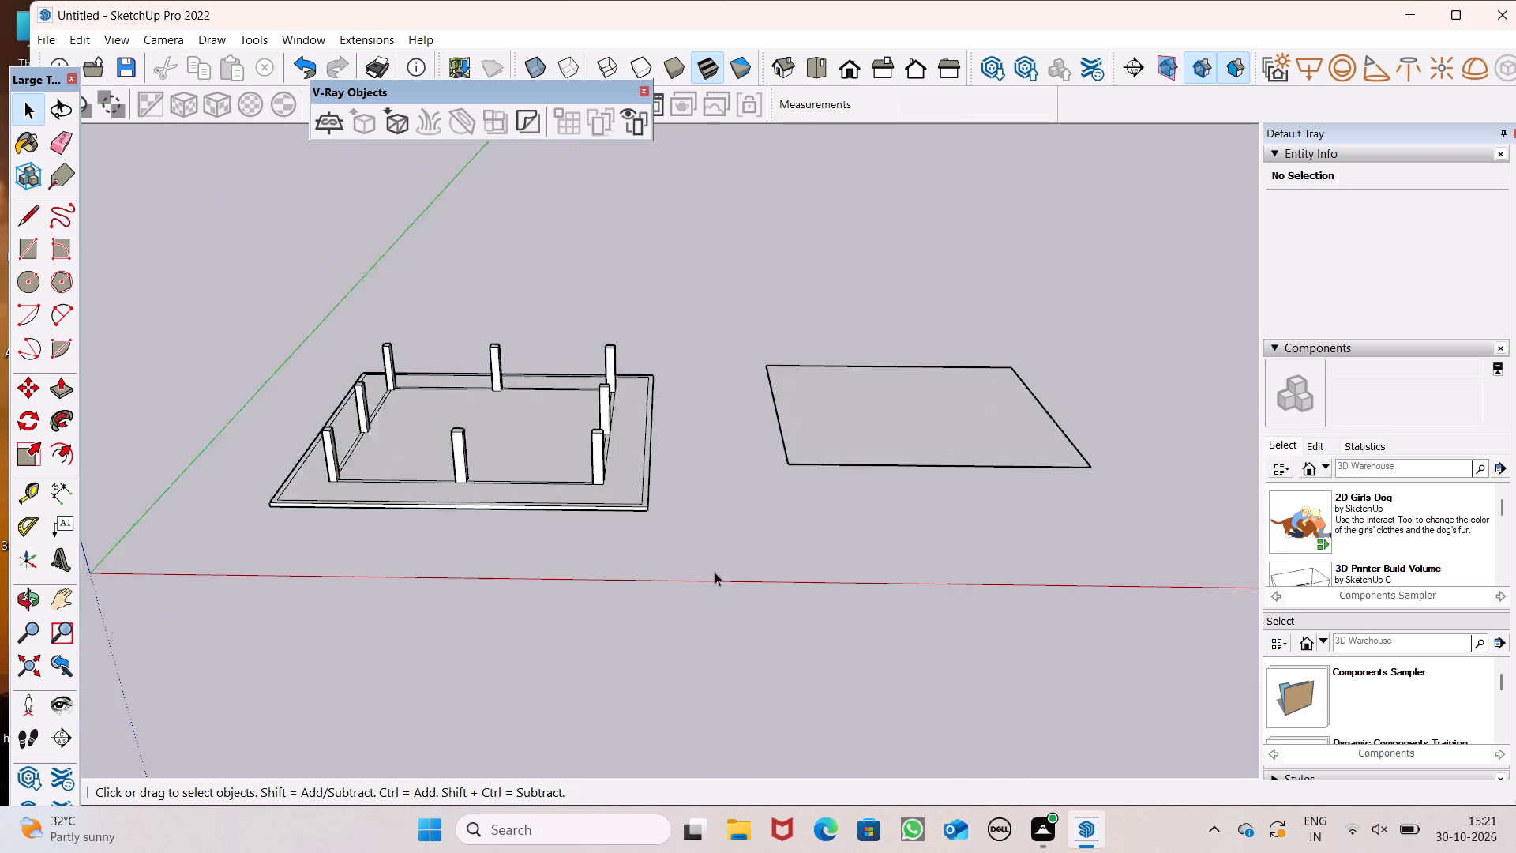
{"action": "scroll", "coordinate": [715, 572], "scroll_direction": "down", "scroll_amount": 2}
{"action": "middle_click_drag", "start_coordinate": [757, 547], "coordinate": [756, 706]}
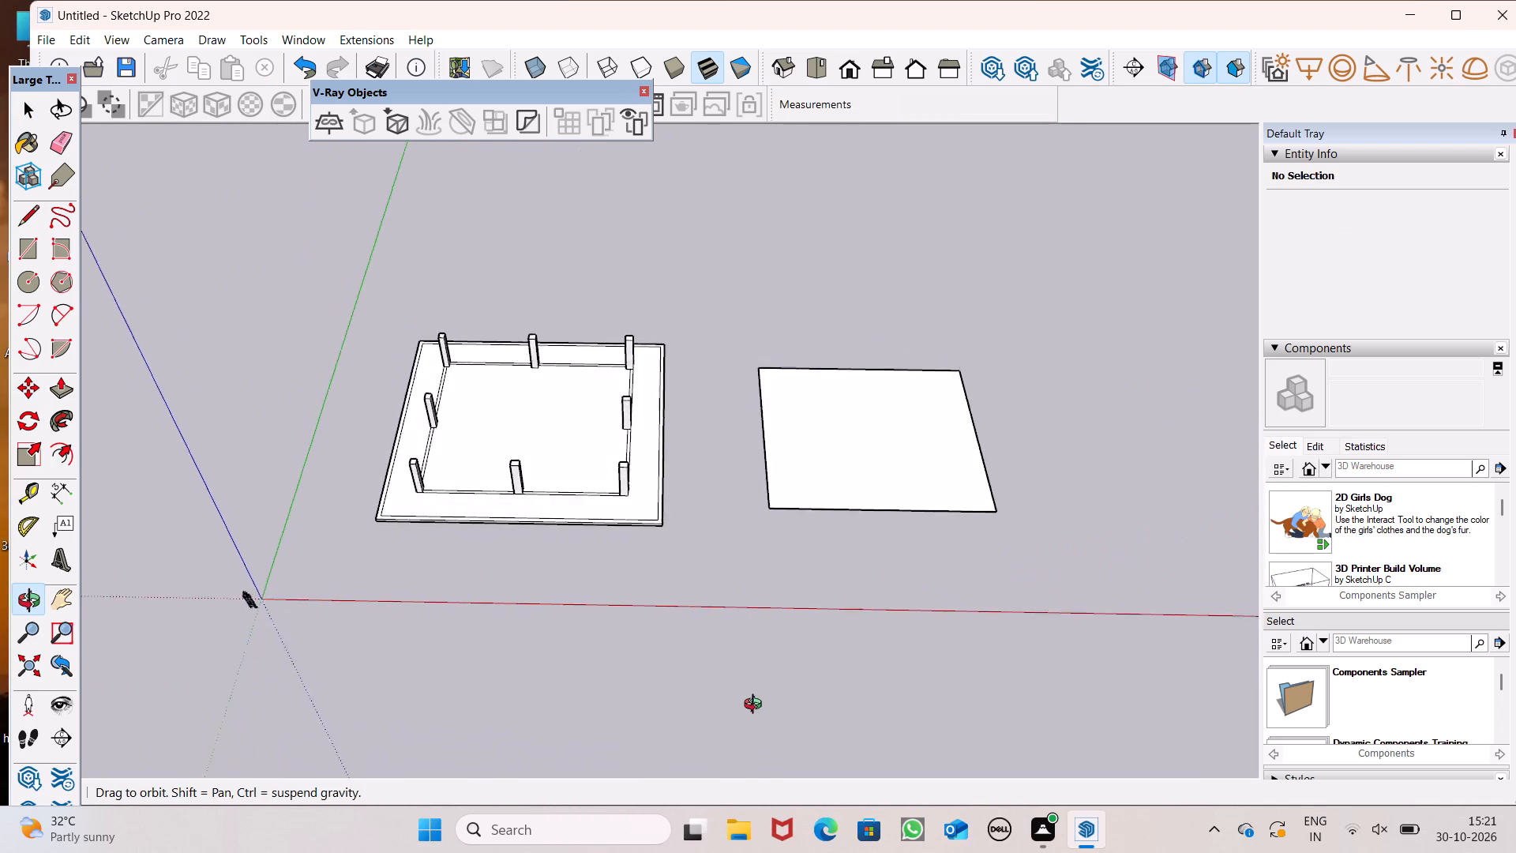
{"action": "middle_click_drag", "start_coordinate": [756, 706], "coordinate": [722, 487]}
{"action": "scroll", "coordinate": [722, 490], "scroll_direction": "up", "scroll_amount": 1}
{"action": "scroll", "coordinate": [666, 528], "scroll_direction": "down", "scroll_amount": 2}
{"action": "scroll", "coordinate": [913, 449], "scroll_direction": "up", "scroll_amount": 2}
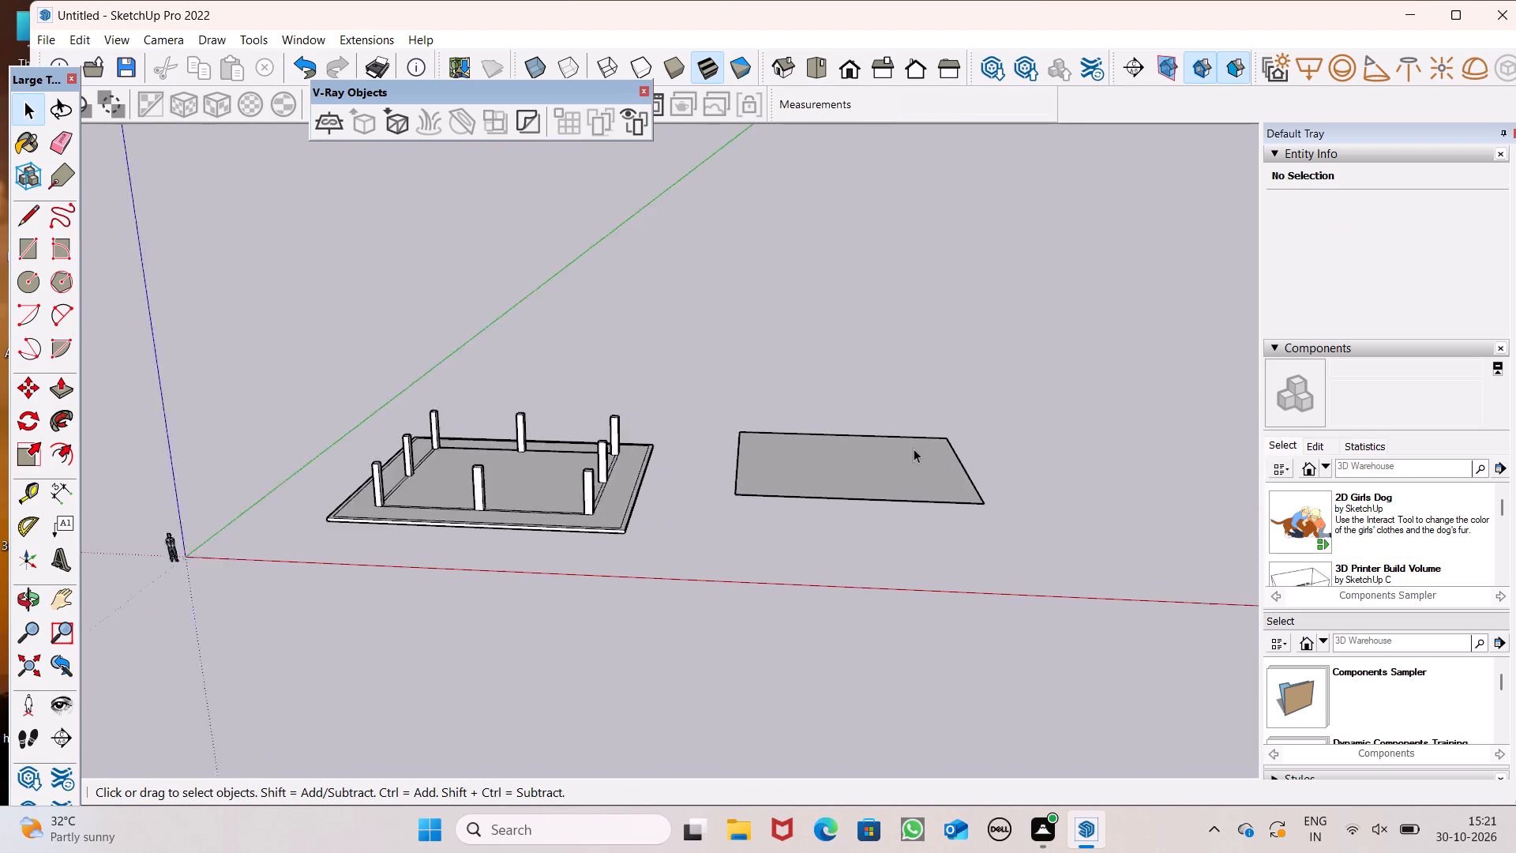
{"action": "scroll", "coordinate": [914, 449], "scroll_direction": "up", "scroll_amount": 4}
{"action": "scroll", "coordinate": [914, 449], "scroll_direction": "down", "scroll_amount": 5}
{"action": "scroll", "coordinate": [911, 443], "scroll_direction": "up", "scroll_amount": 1}
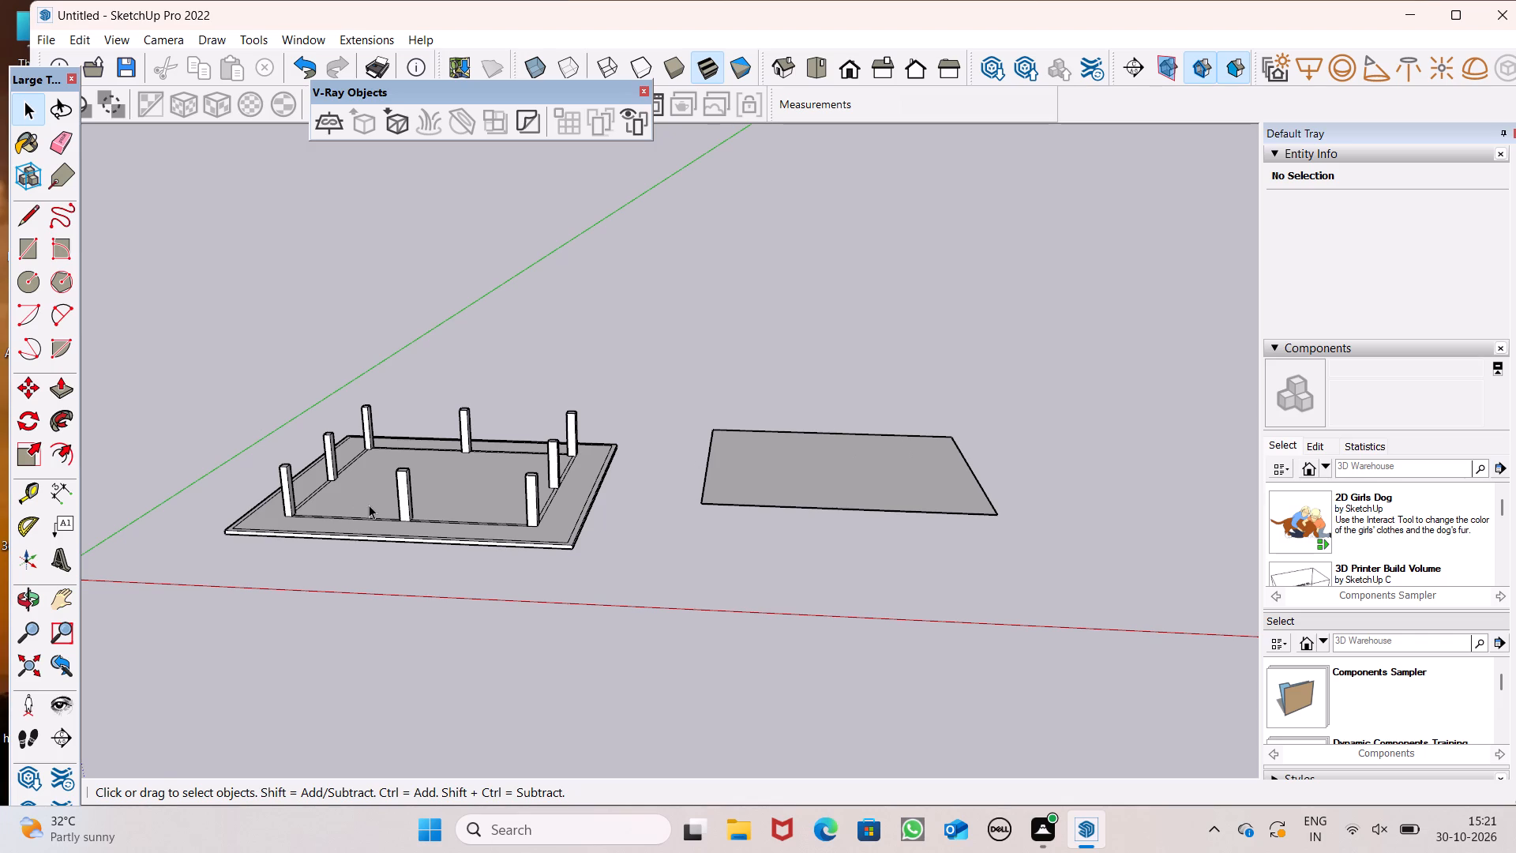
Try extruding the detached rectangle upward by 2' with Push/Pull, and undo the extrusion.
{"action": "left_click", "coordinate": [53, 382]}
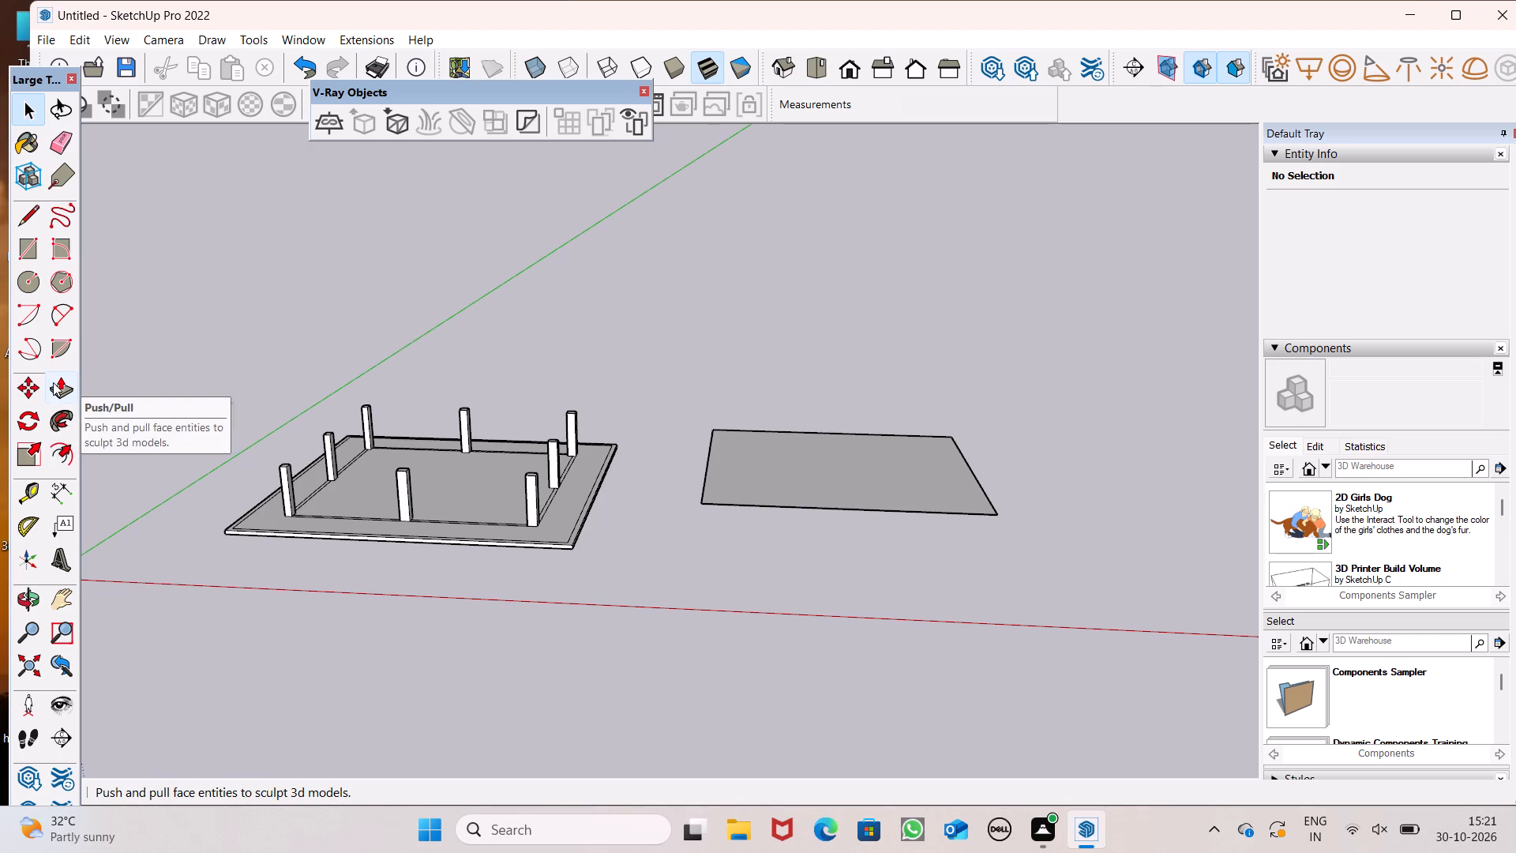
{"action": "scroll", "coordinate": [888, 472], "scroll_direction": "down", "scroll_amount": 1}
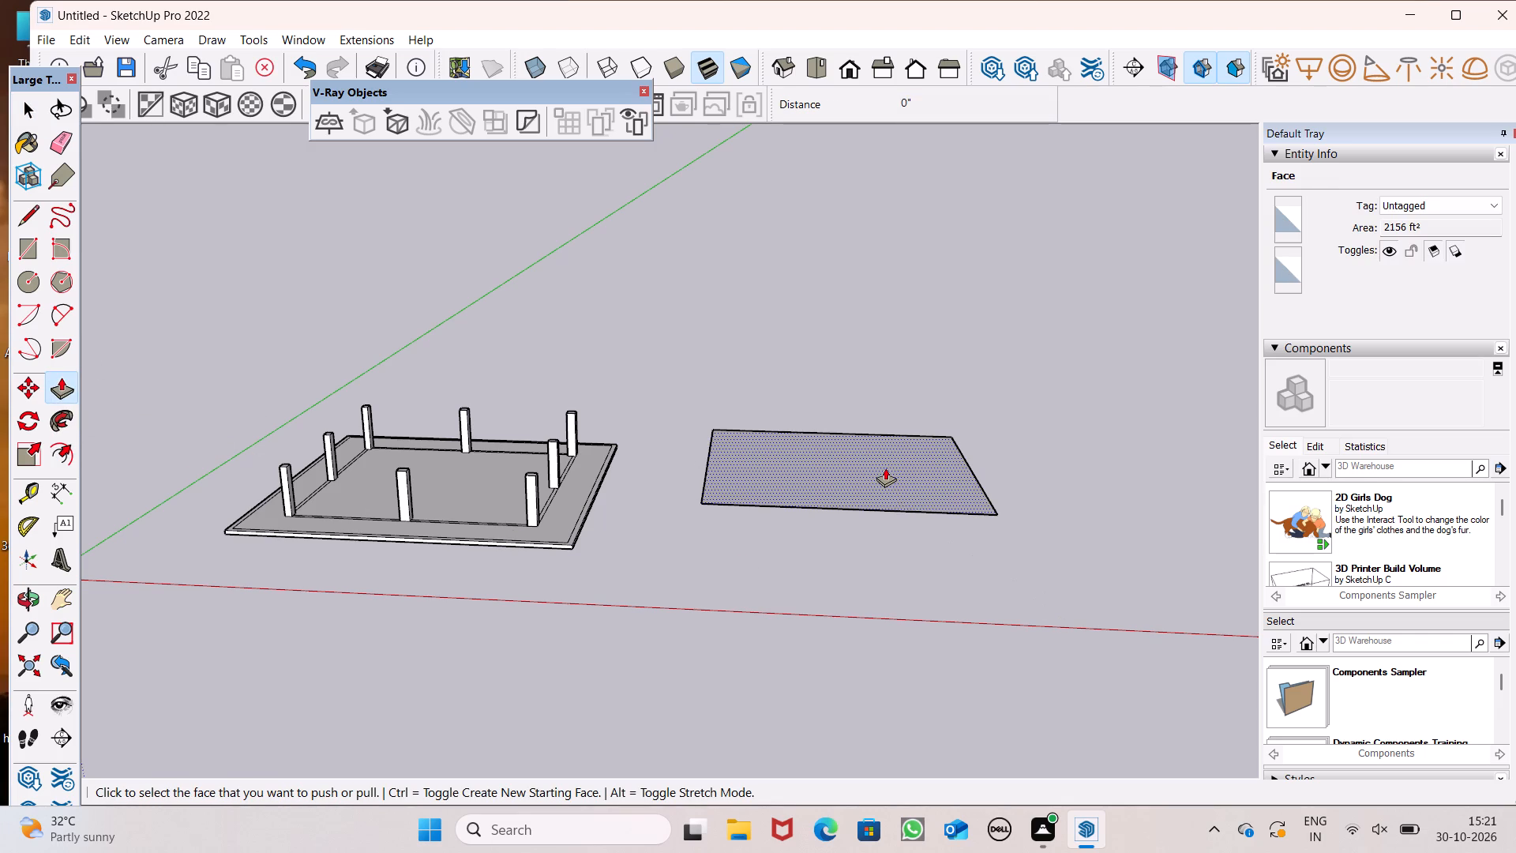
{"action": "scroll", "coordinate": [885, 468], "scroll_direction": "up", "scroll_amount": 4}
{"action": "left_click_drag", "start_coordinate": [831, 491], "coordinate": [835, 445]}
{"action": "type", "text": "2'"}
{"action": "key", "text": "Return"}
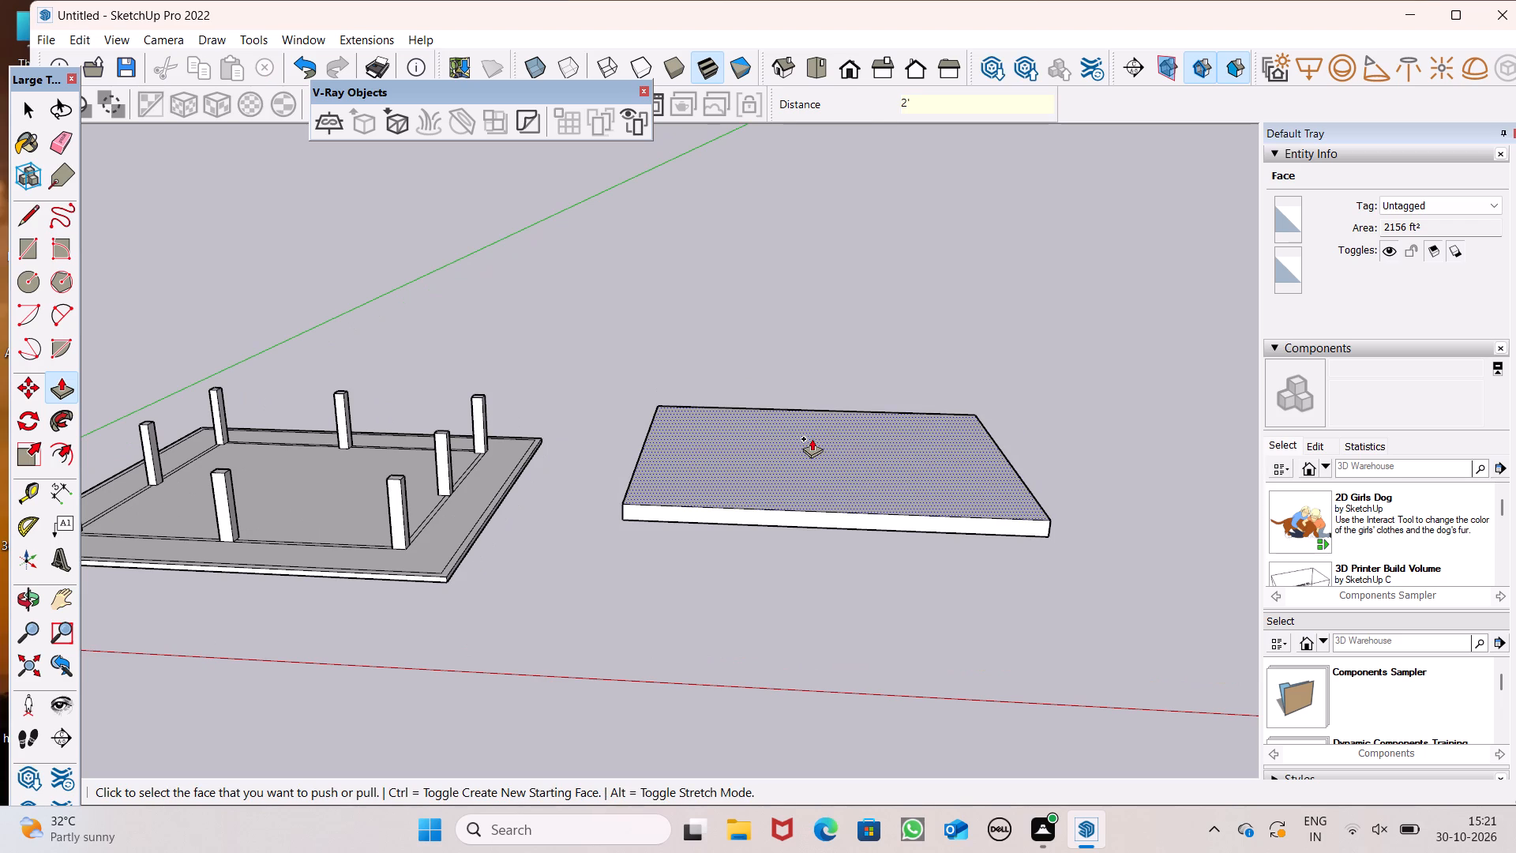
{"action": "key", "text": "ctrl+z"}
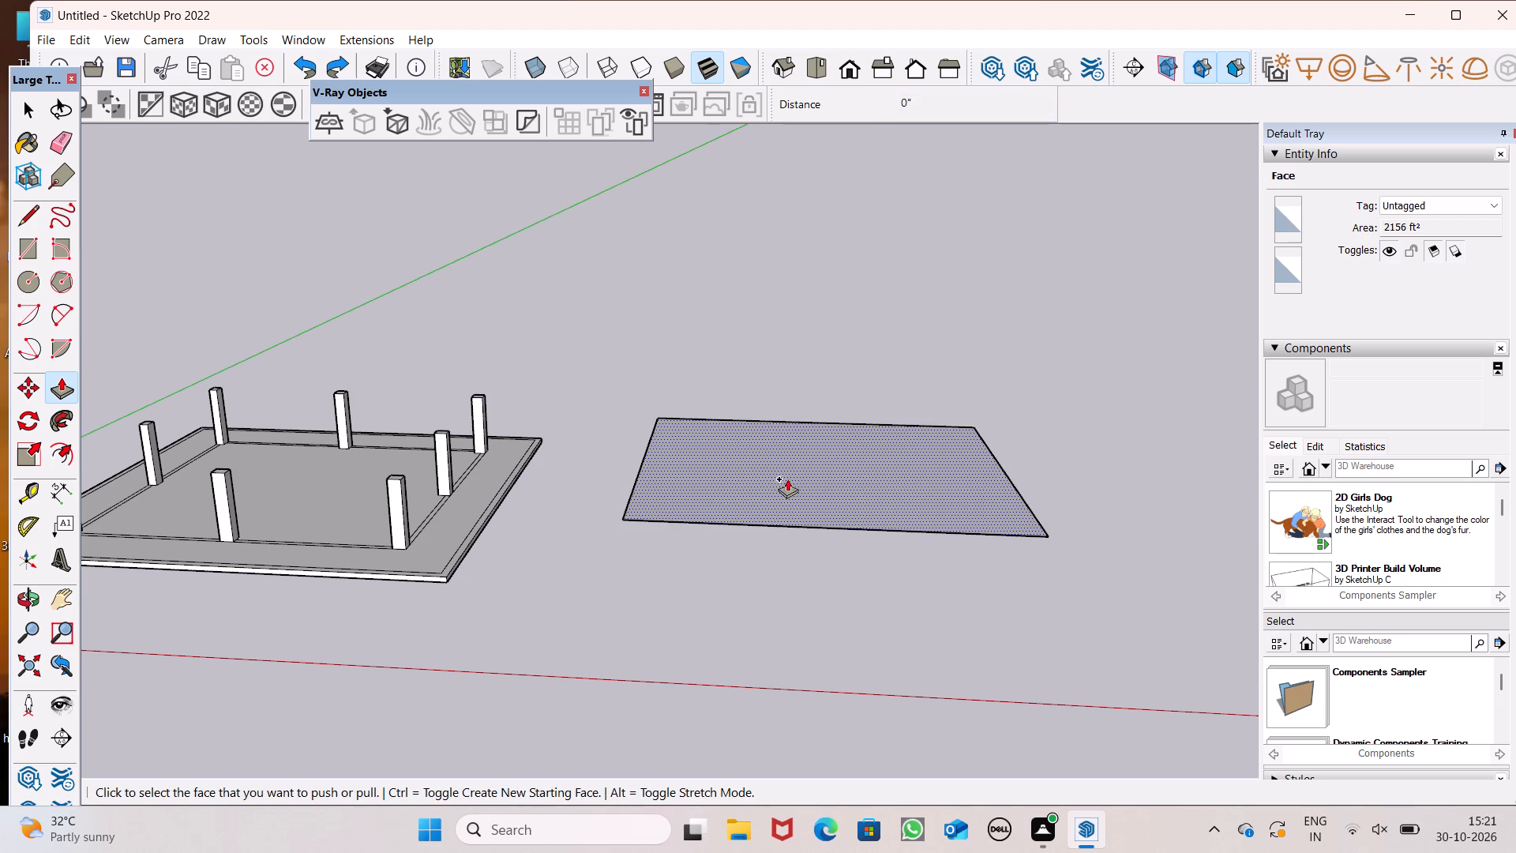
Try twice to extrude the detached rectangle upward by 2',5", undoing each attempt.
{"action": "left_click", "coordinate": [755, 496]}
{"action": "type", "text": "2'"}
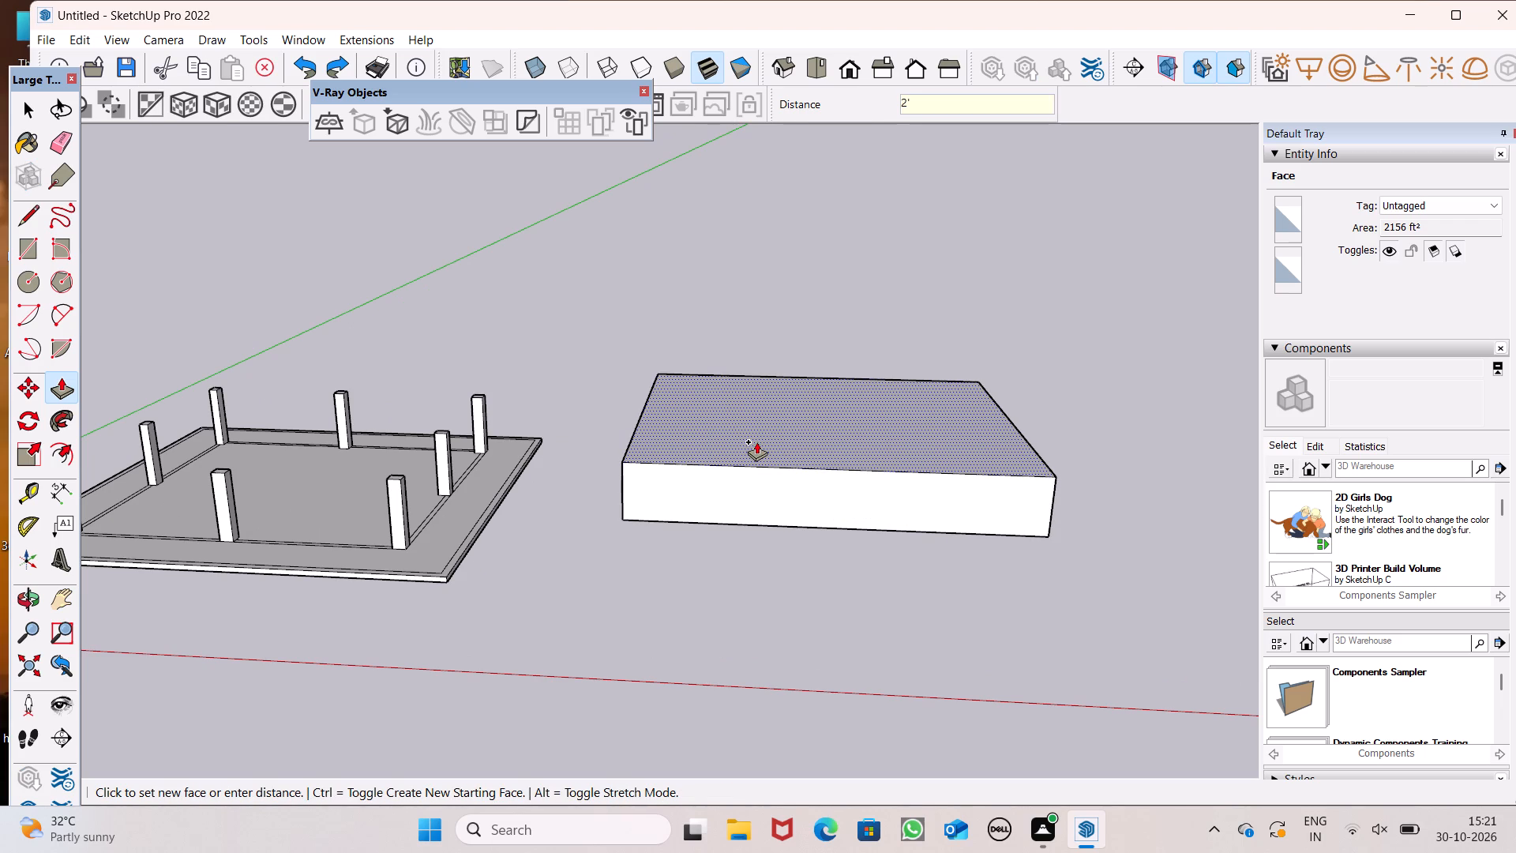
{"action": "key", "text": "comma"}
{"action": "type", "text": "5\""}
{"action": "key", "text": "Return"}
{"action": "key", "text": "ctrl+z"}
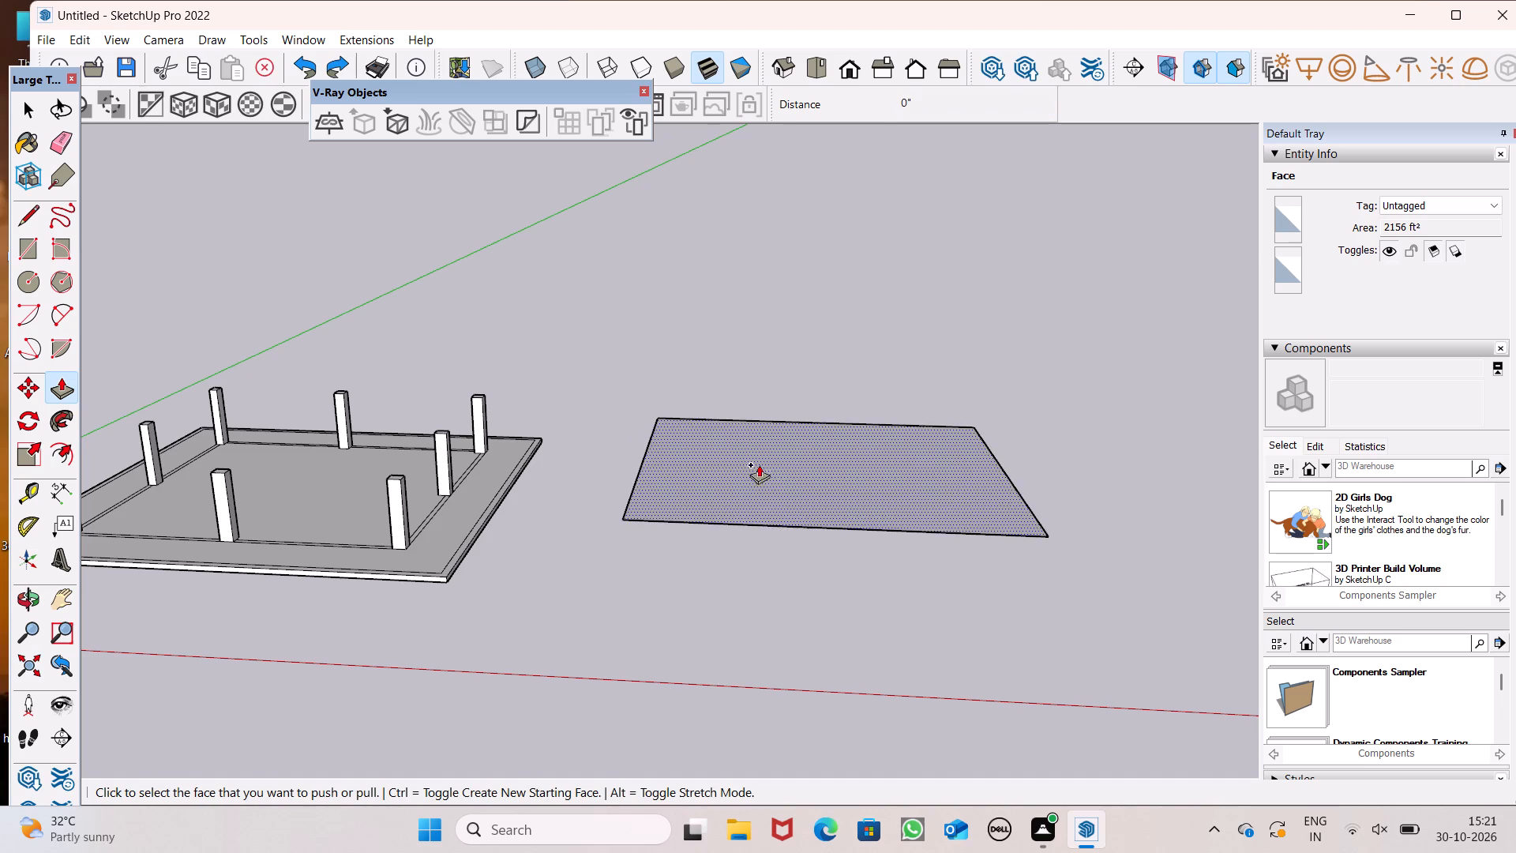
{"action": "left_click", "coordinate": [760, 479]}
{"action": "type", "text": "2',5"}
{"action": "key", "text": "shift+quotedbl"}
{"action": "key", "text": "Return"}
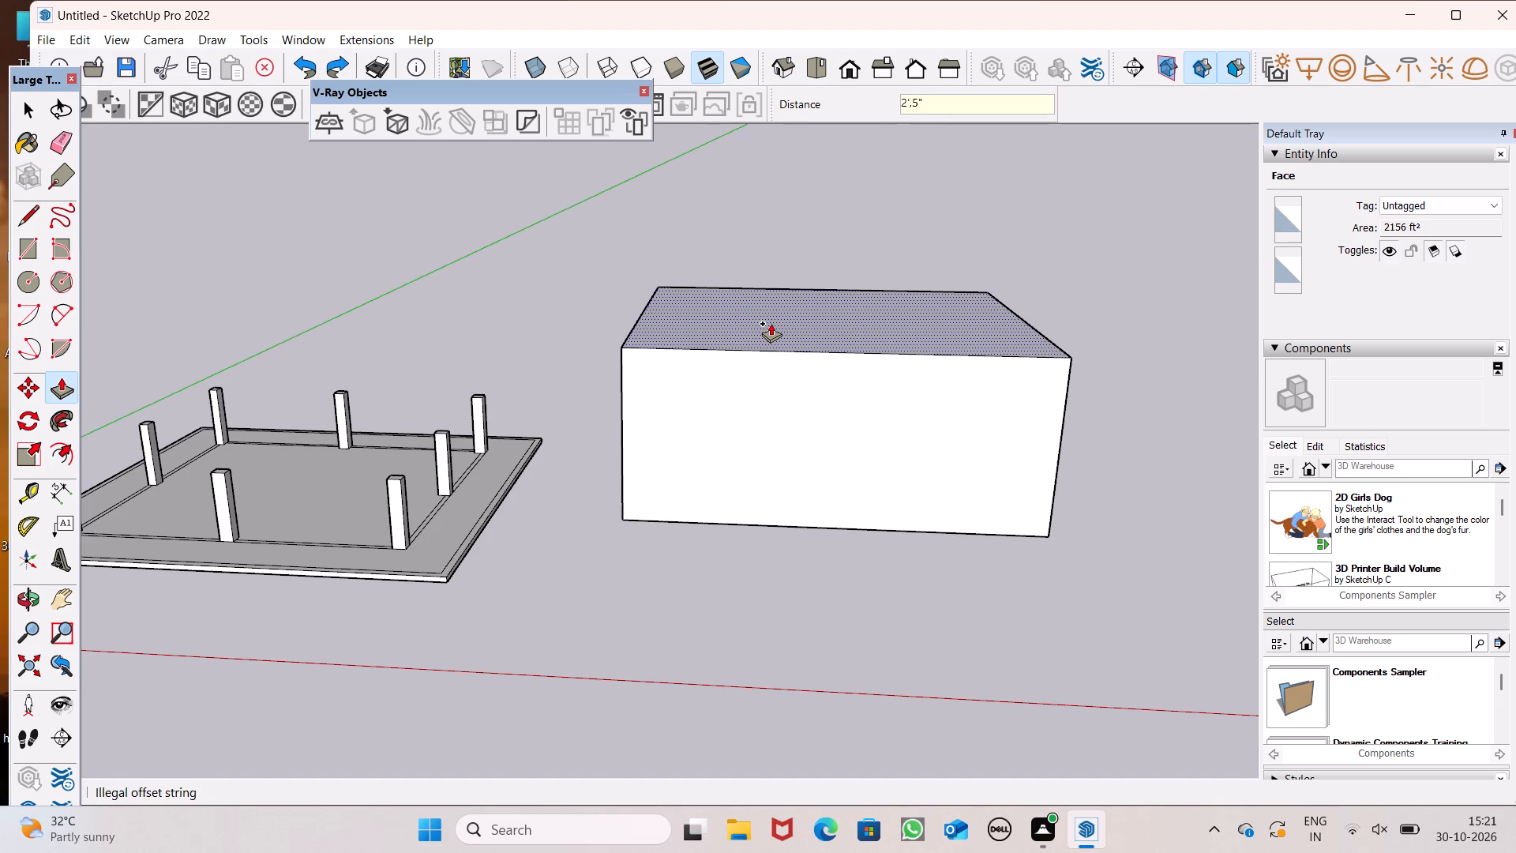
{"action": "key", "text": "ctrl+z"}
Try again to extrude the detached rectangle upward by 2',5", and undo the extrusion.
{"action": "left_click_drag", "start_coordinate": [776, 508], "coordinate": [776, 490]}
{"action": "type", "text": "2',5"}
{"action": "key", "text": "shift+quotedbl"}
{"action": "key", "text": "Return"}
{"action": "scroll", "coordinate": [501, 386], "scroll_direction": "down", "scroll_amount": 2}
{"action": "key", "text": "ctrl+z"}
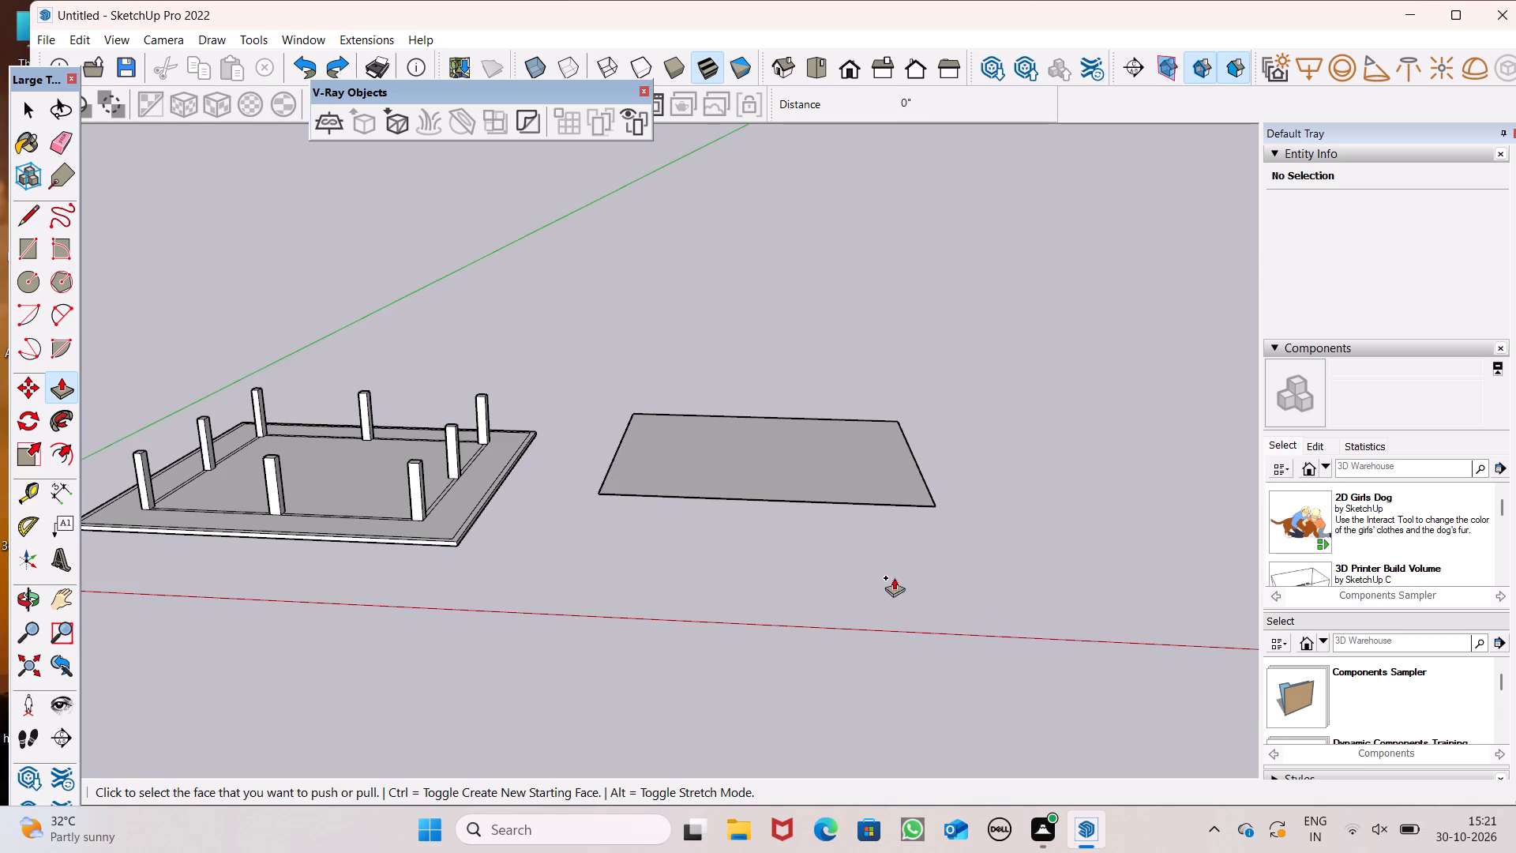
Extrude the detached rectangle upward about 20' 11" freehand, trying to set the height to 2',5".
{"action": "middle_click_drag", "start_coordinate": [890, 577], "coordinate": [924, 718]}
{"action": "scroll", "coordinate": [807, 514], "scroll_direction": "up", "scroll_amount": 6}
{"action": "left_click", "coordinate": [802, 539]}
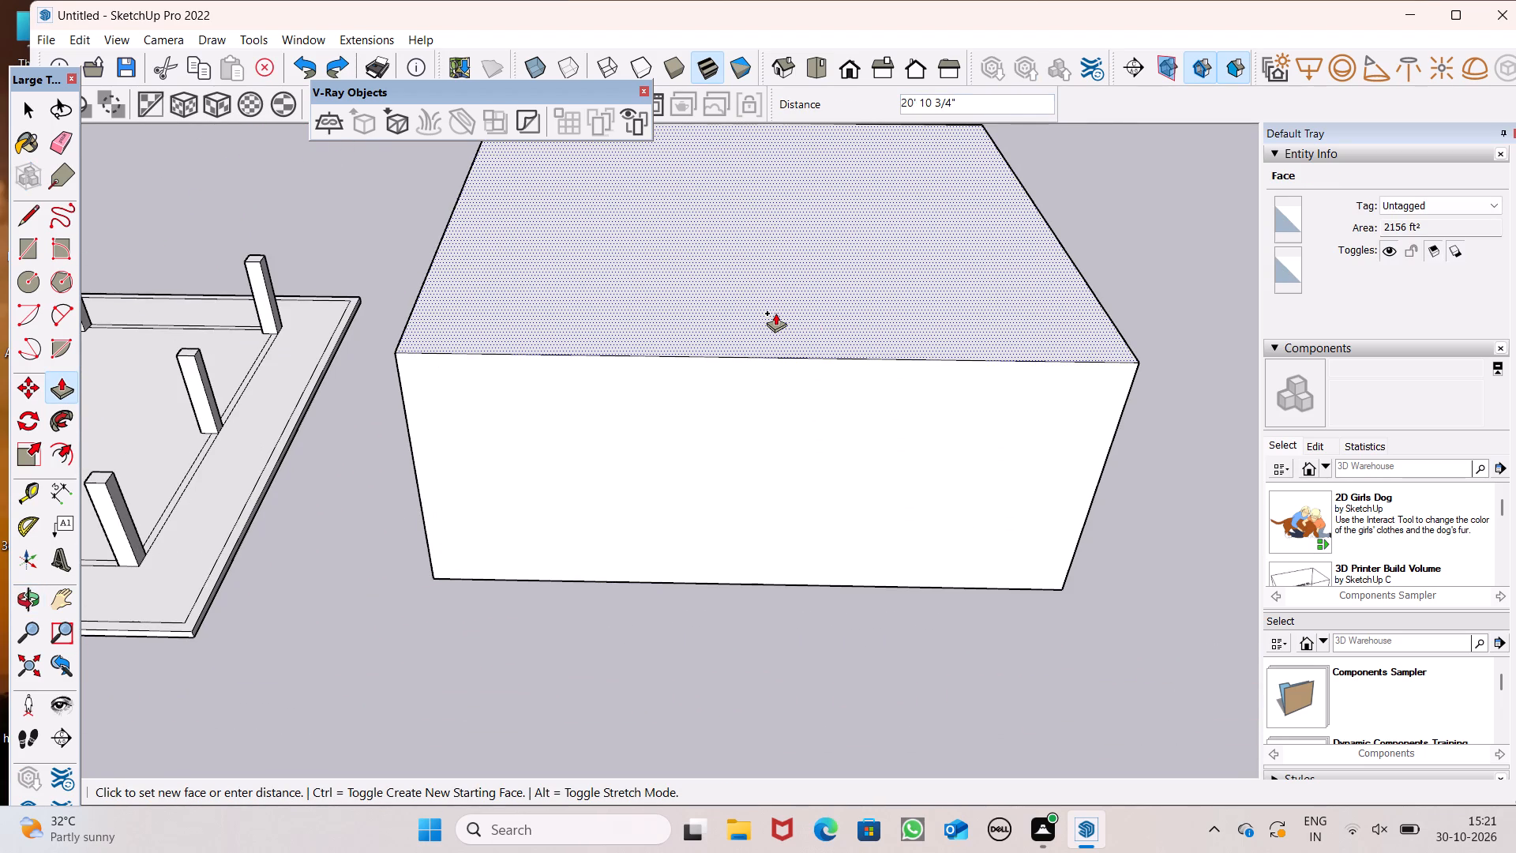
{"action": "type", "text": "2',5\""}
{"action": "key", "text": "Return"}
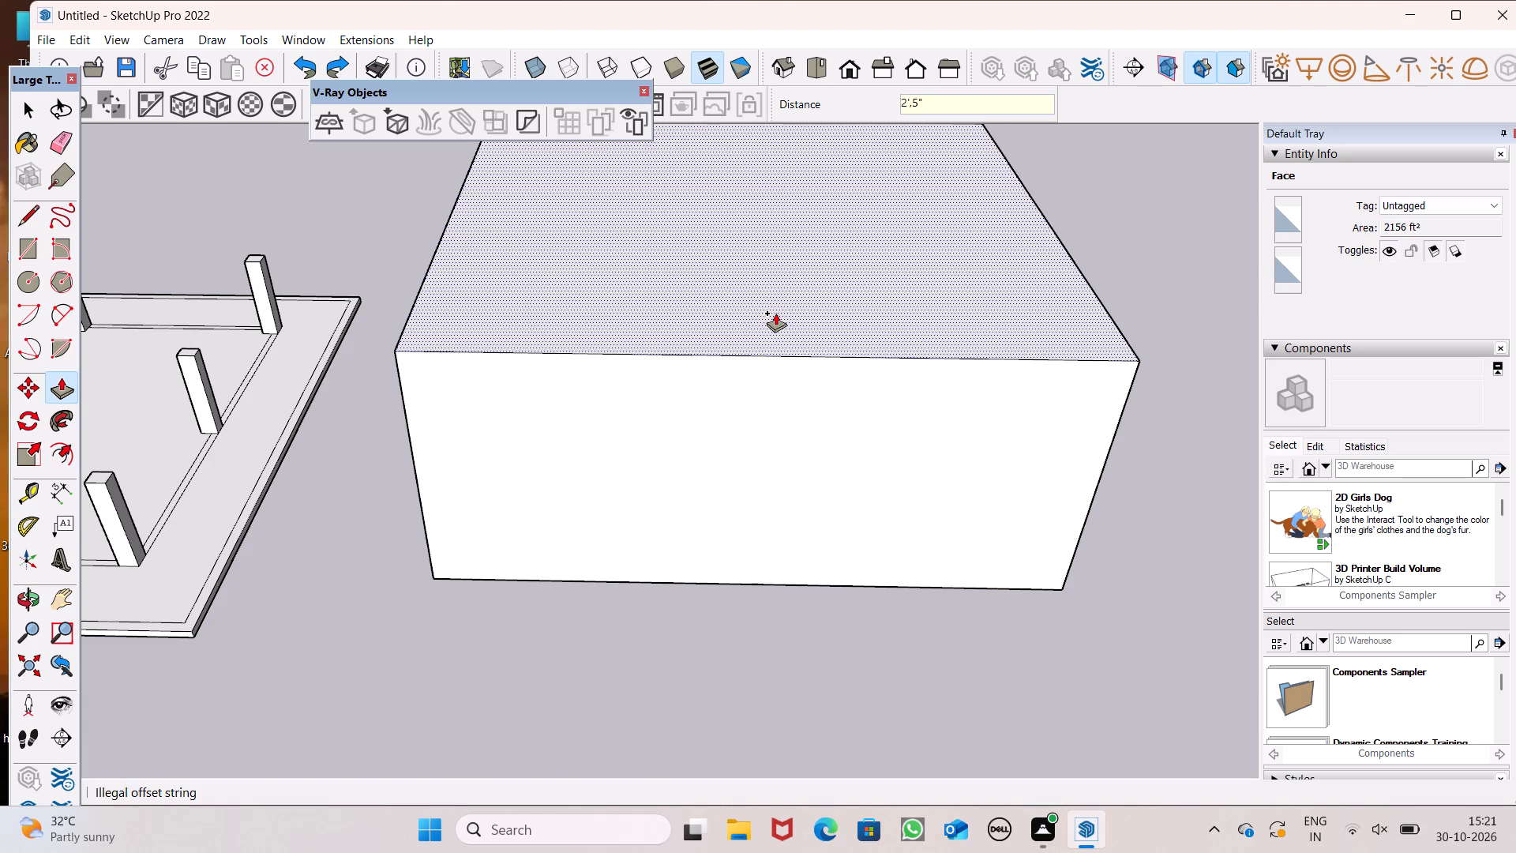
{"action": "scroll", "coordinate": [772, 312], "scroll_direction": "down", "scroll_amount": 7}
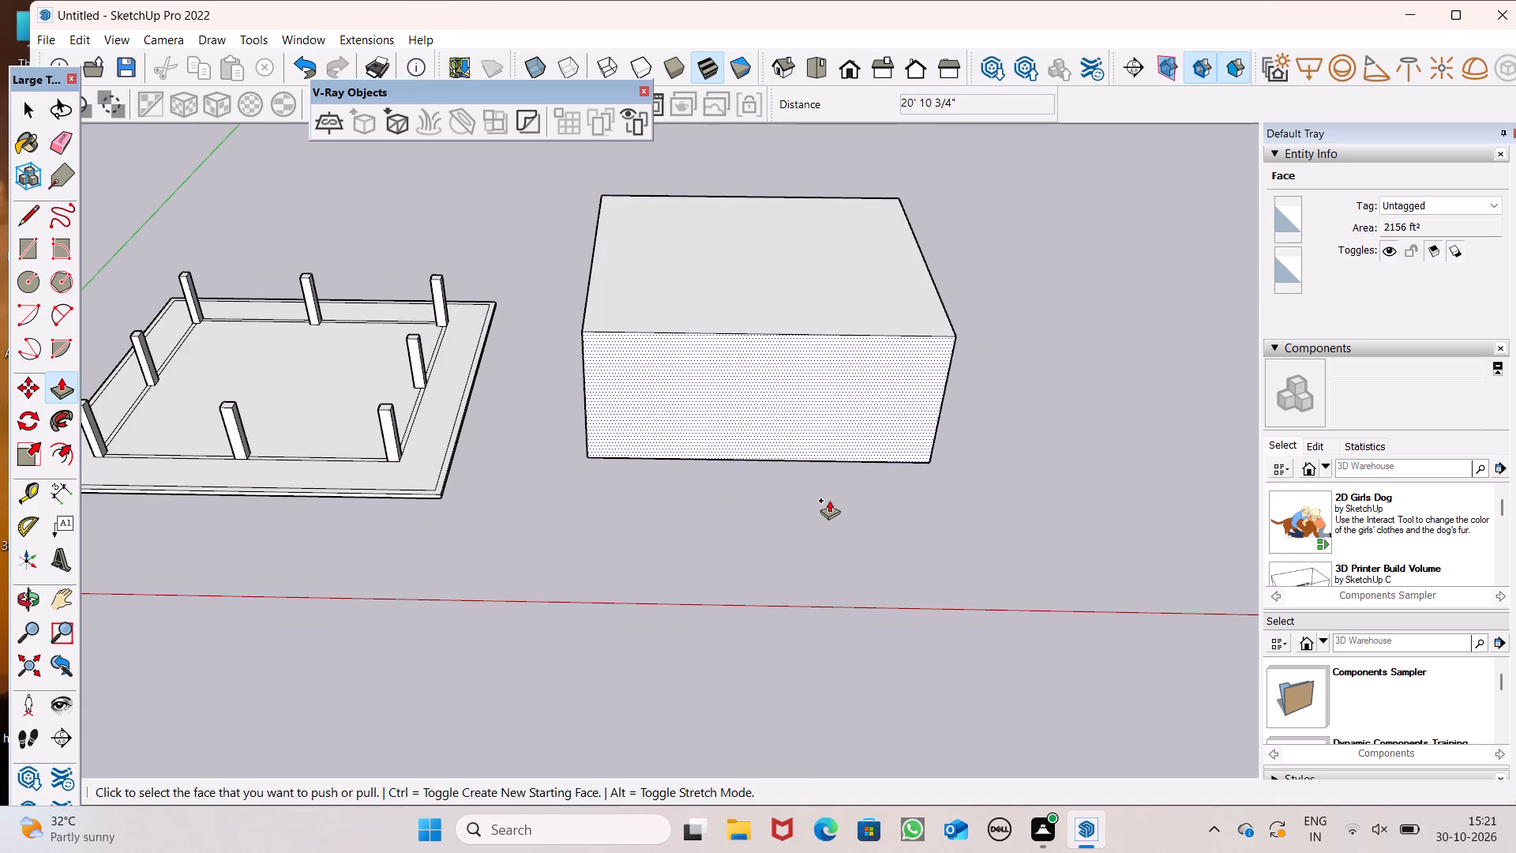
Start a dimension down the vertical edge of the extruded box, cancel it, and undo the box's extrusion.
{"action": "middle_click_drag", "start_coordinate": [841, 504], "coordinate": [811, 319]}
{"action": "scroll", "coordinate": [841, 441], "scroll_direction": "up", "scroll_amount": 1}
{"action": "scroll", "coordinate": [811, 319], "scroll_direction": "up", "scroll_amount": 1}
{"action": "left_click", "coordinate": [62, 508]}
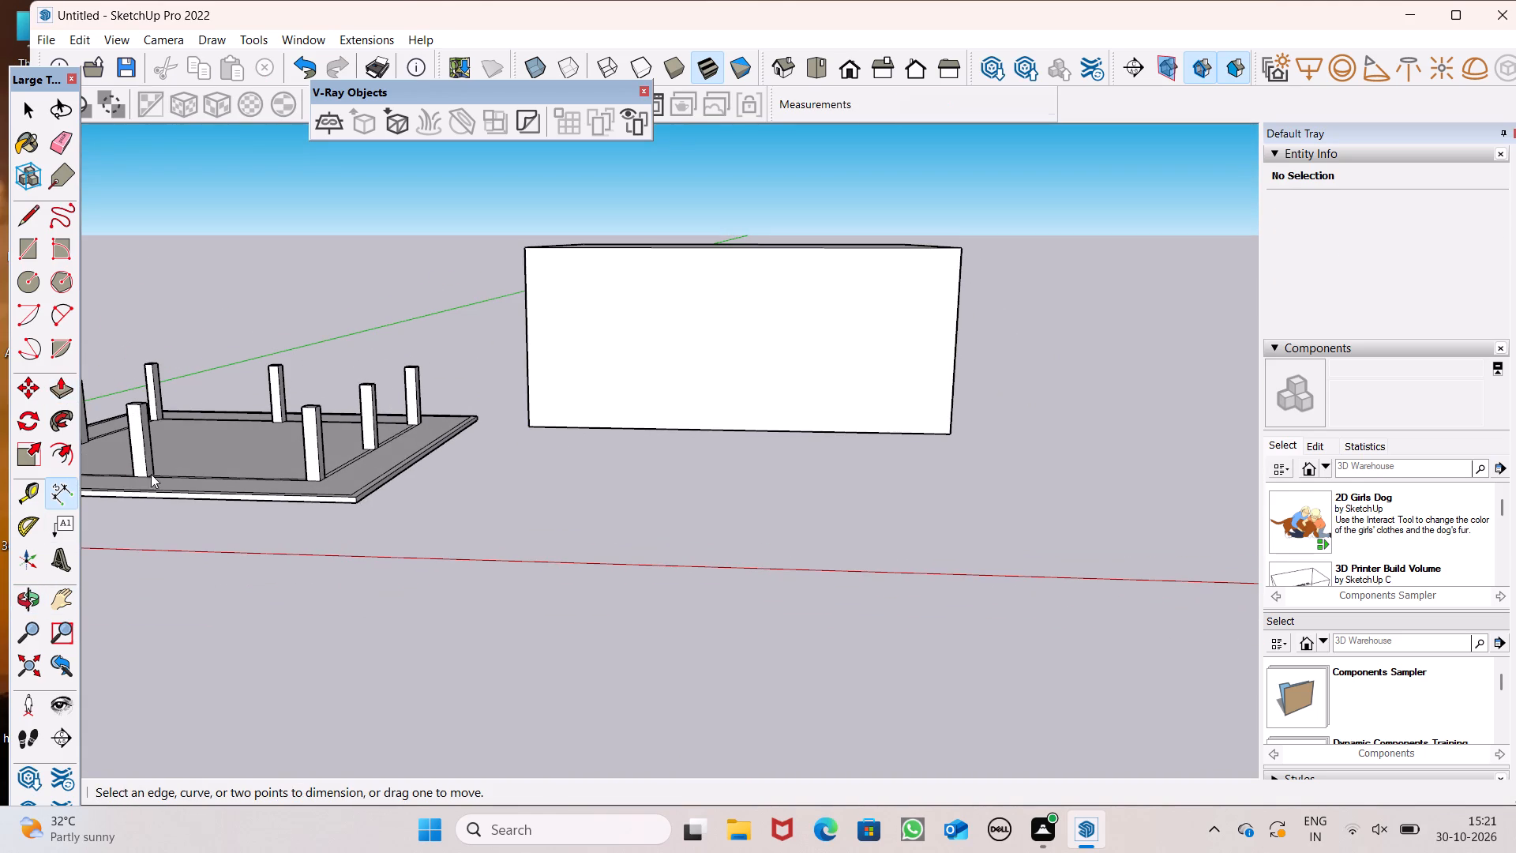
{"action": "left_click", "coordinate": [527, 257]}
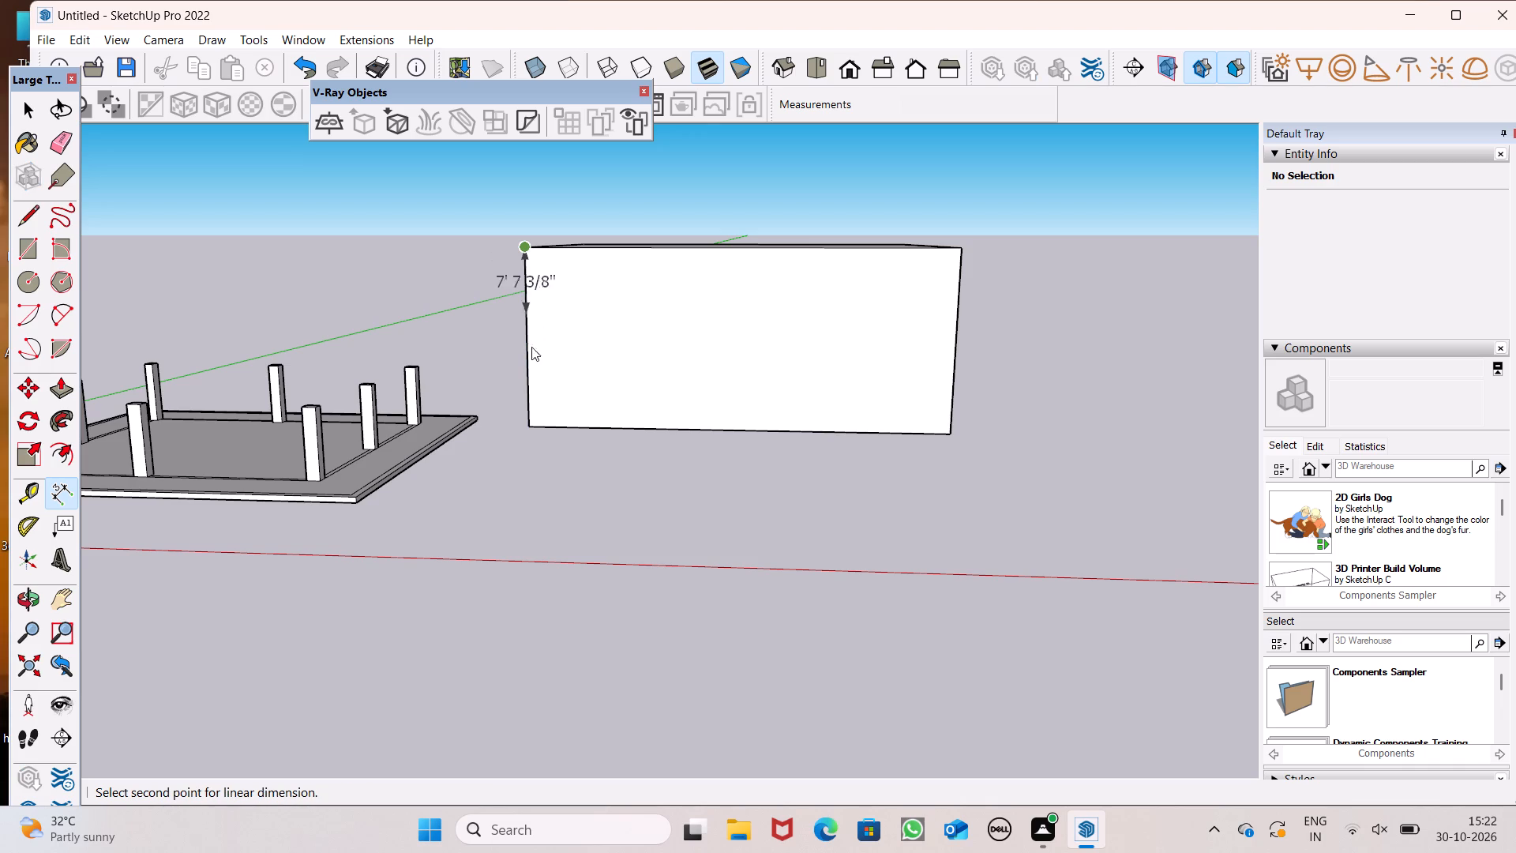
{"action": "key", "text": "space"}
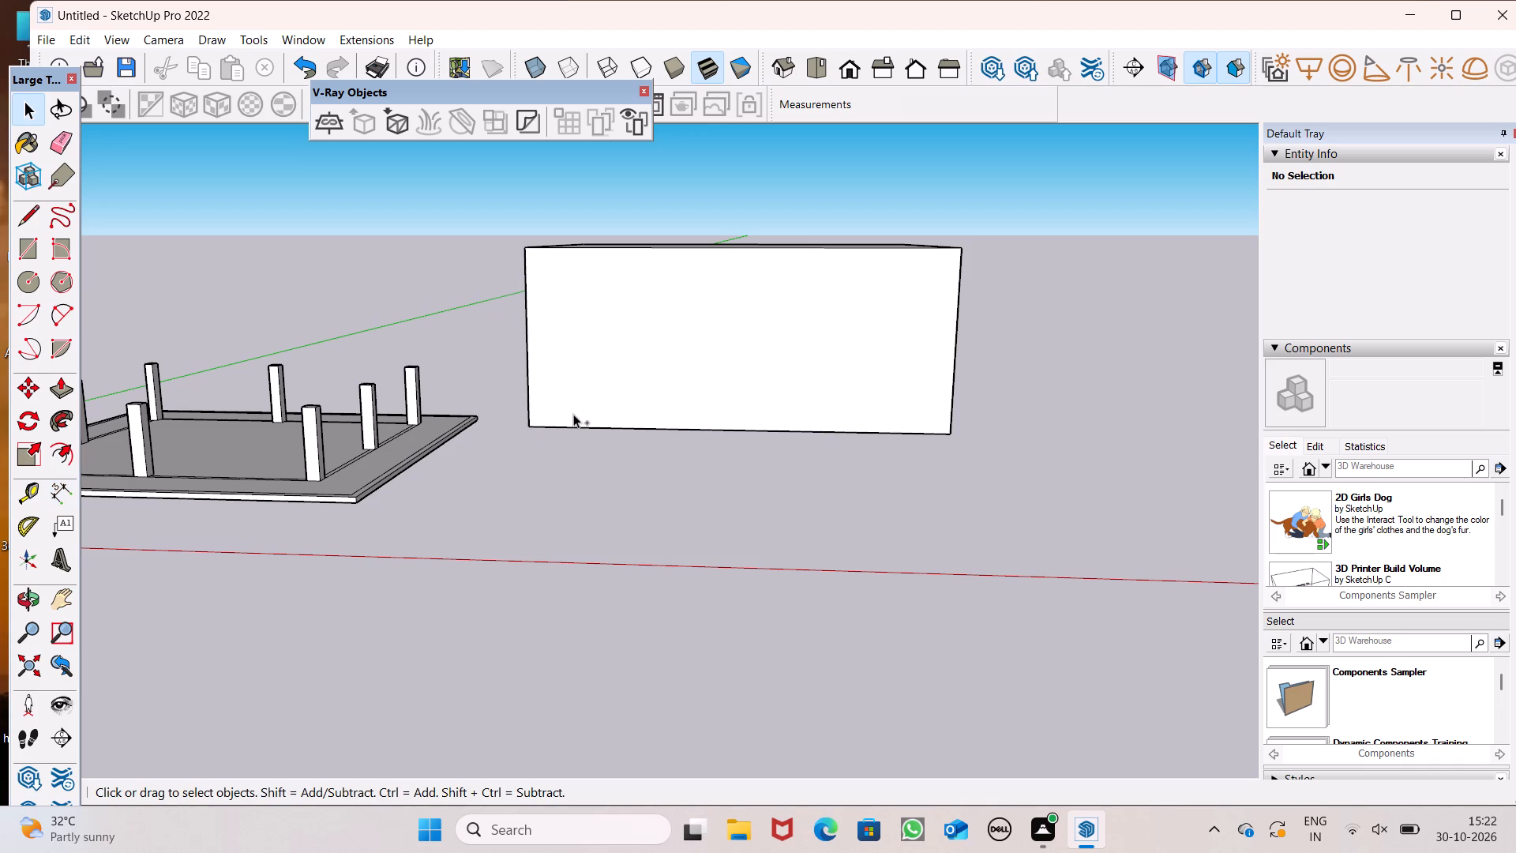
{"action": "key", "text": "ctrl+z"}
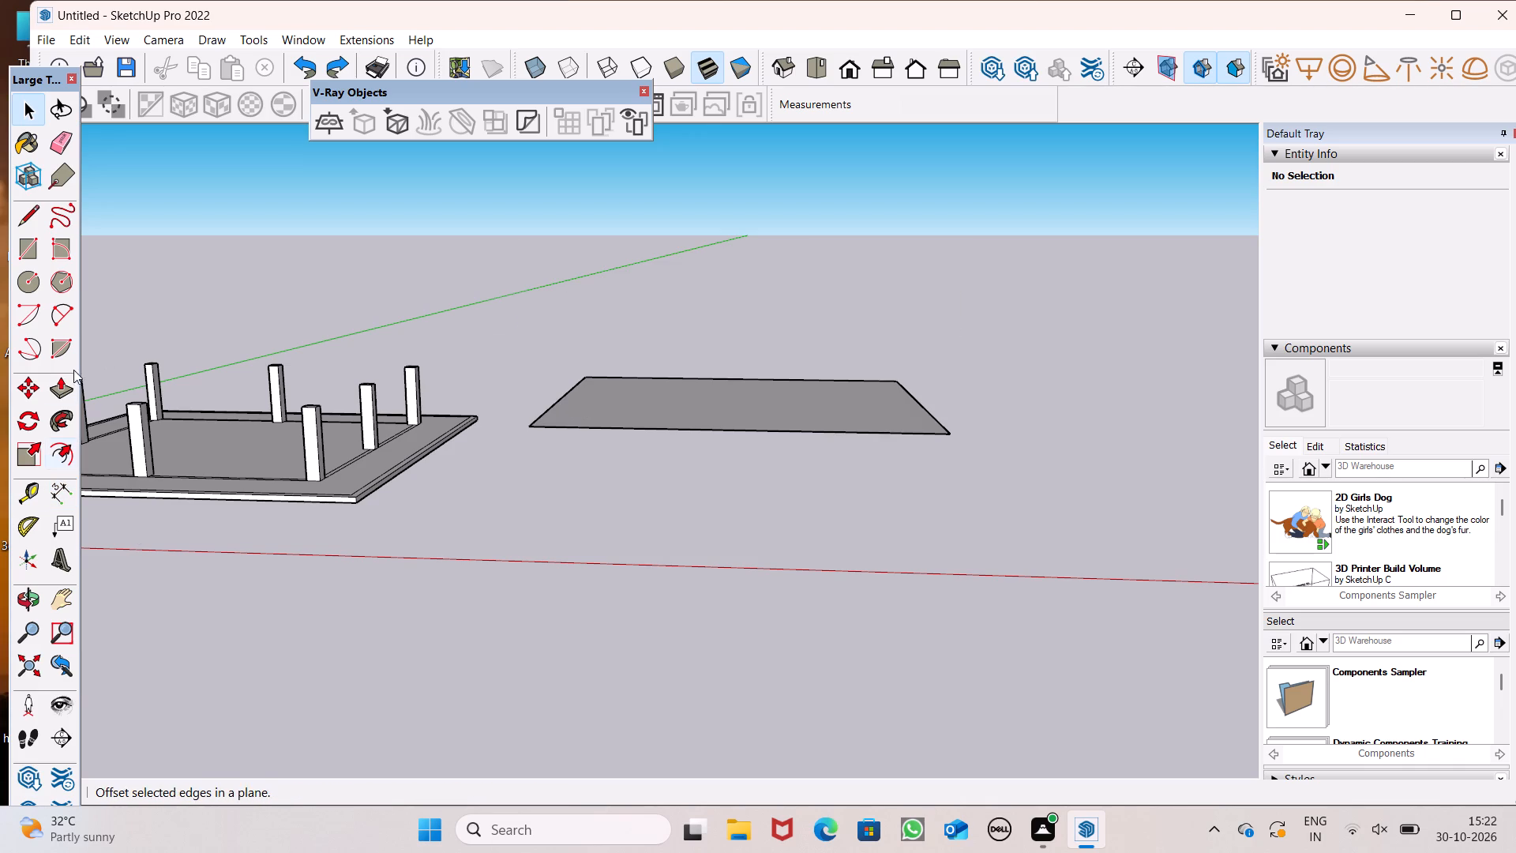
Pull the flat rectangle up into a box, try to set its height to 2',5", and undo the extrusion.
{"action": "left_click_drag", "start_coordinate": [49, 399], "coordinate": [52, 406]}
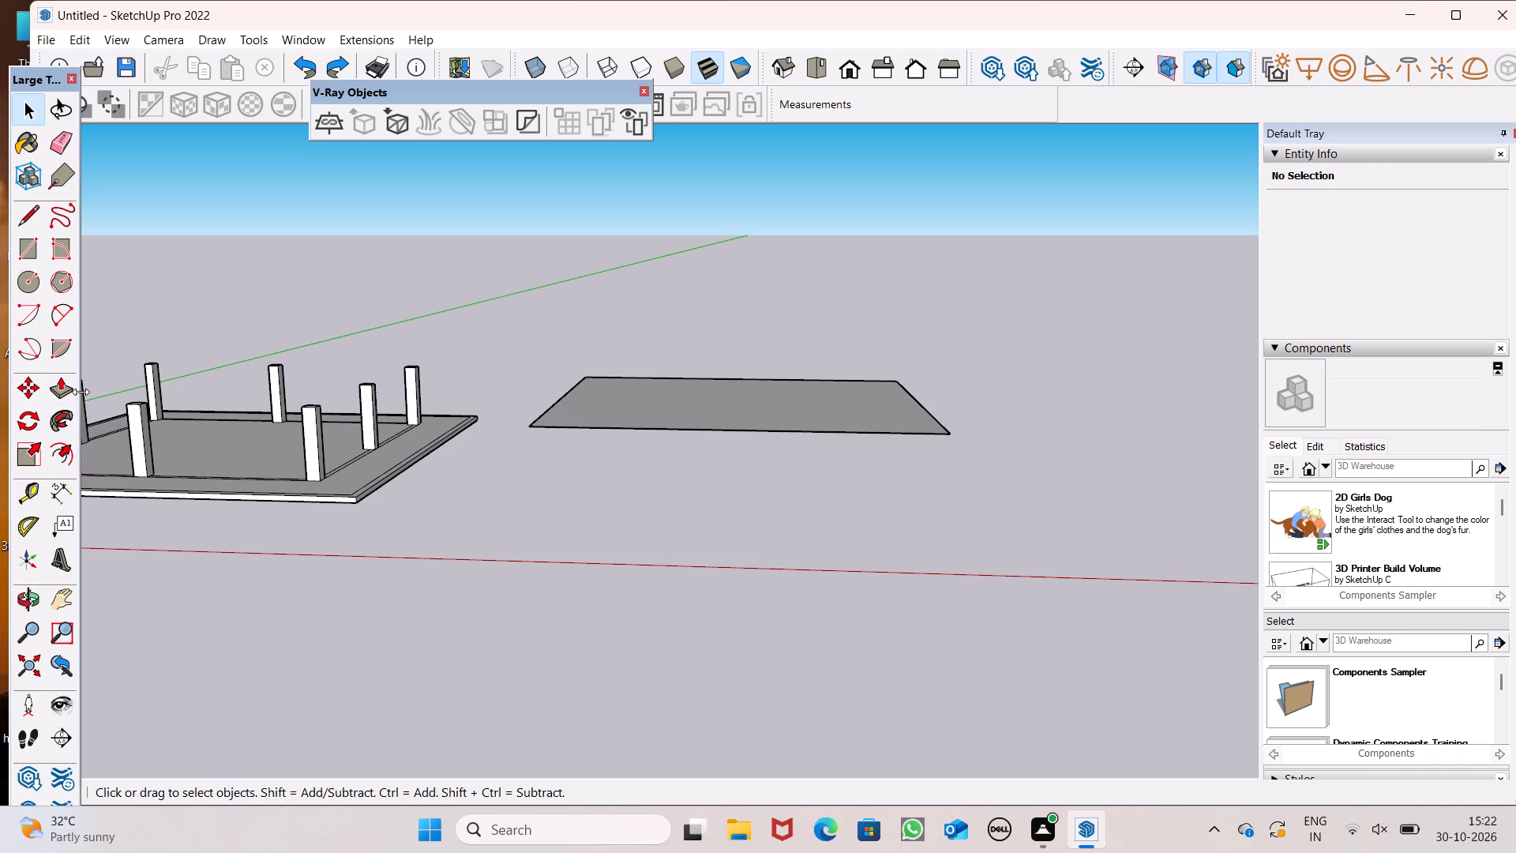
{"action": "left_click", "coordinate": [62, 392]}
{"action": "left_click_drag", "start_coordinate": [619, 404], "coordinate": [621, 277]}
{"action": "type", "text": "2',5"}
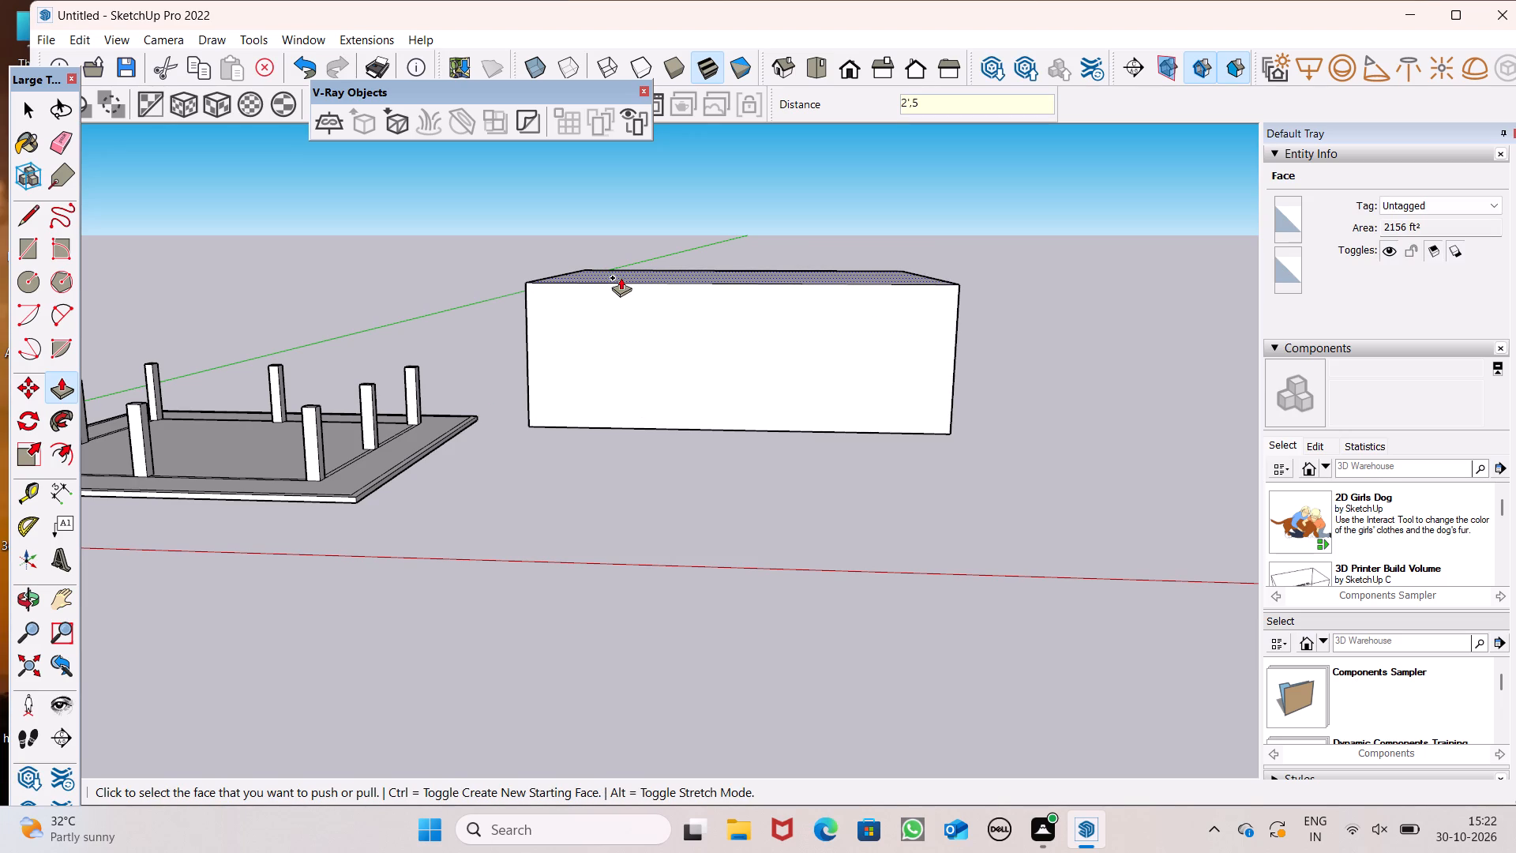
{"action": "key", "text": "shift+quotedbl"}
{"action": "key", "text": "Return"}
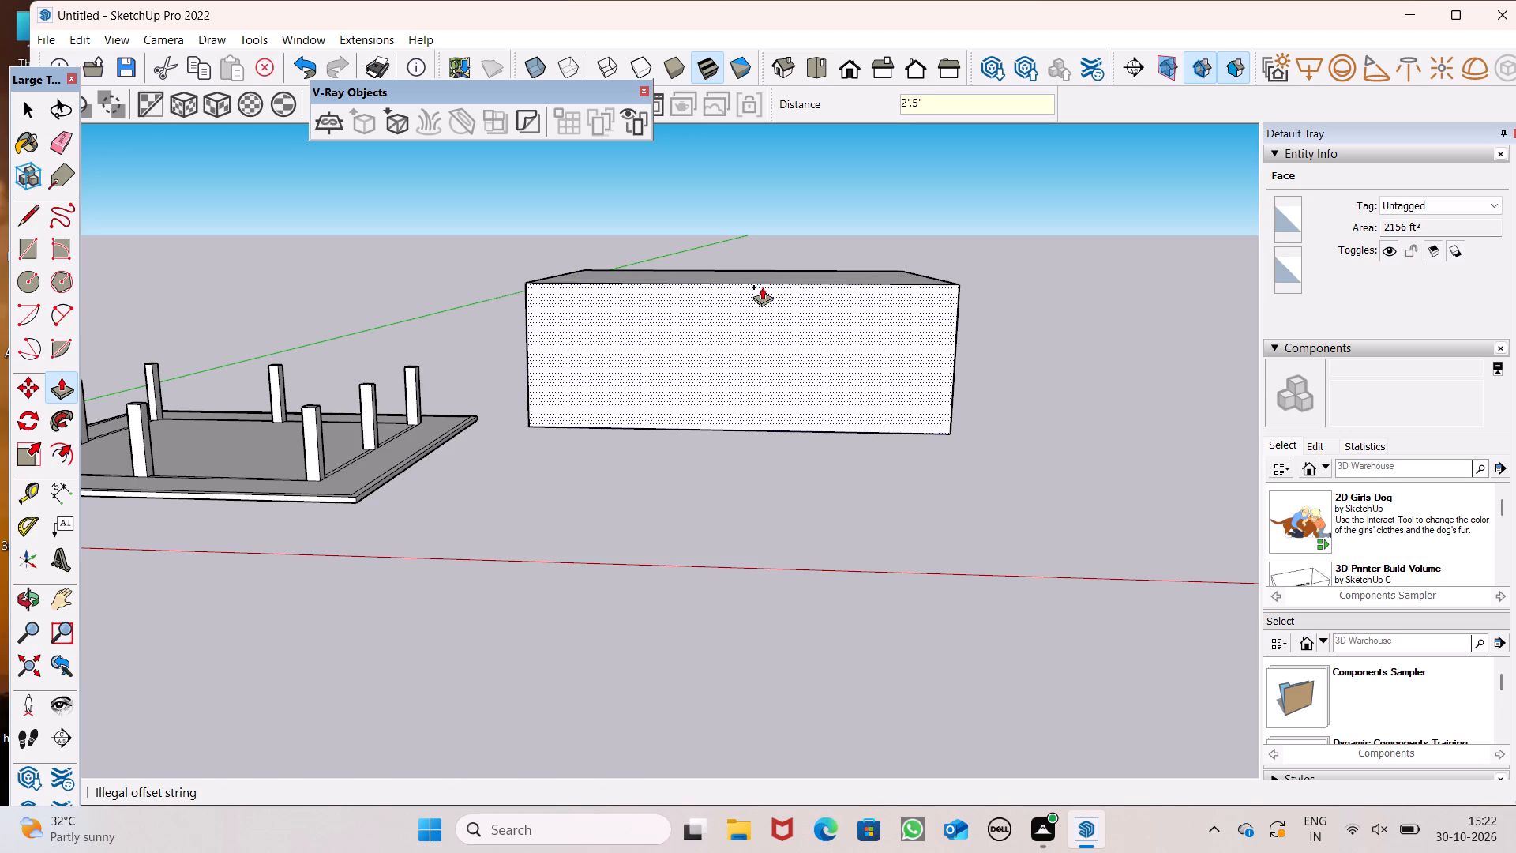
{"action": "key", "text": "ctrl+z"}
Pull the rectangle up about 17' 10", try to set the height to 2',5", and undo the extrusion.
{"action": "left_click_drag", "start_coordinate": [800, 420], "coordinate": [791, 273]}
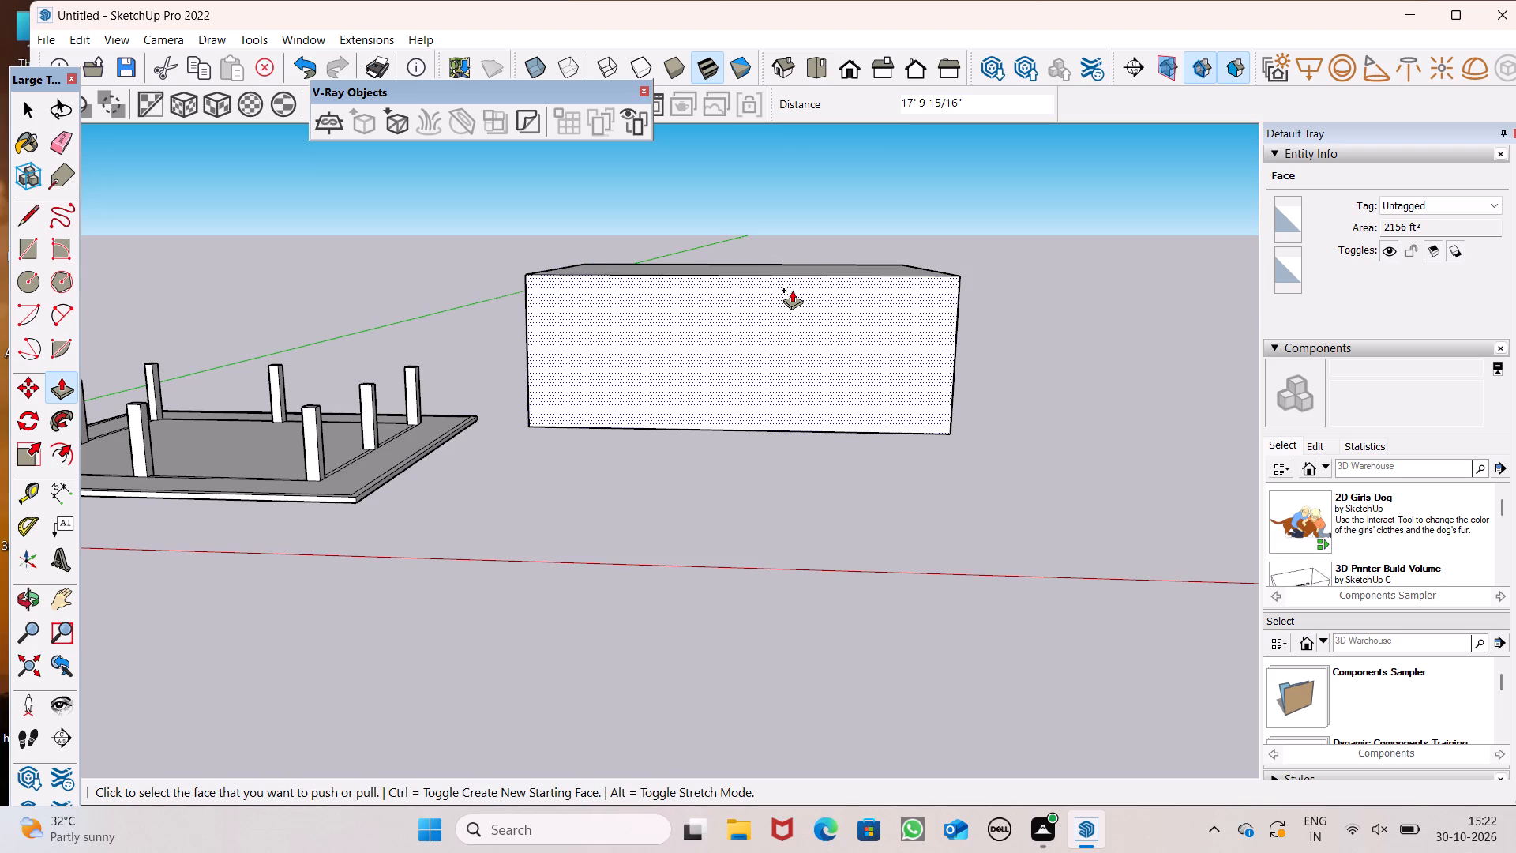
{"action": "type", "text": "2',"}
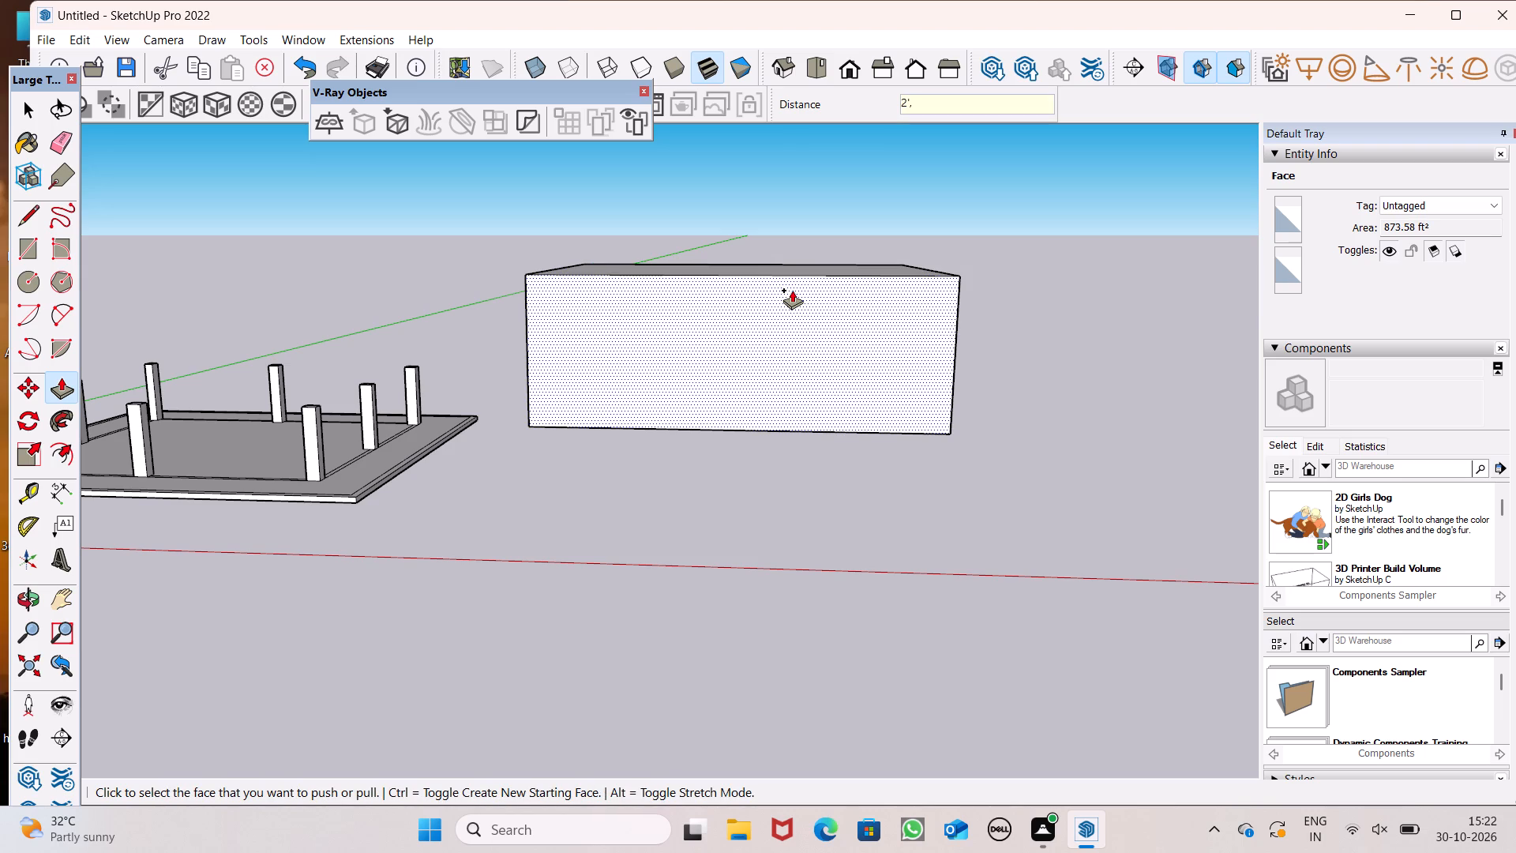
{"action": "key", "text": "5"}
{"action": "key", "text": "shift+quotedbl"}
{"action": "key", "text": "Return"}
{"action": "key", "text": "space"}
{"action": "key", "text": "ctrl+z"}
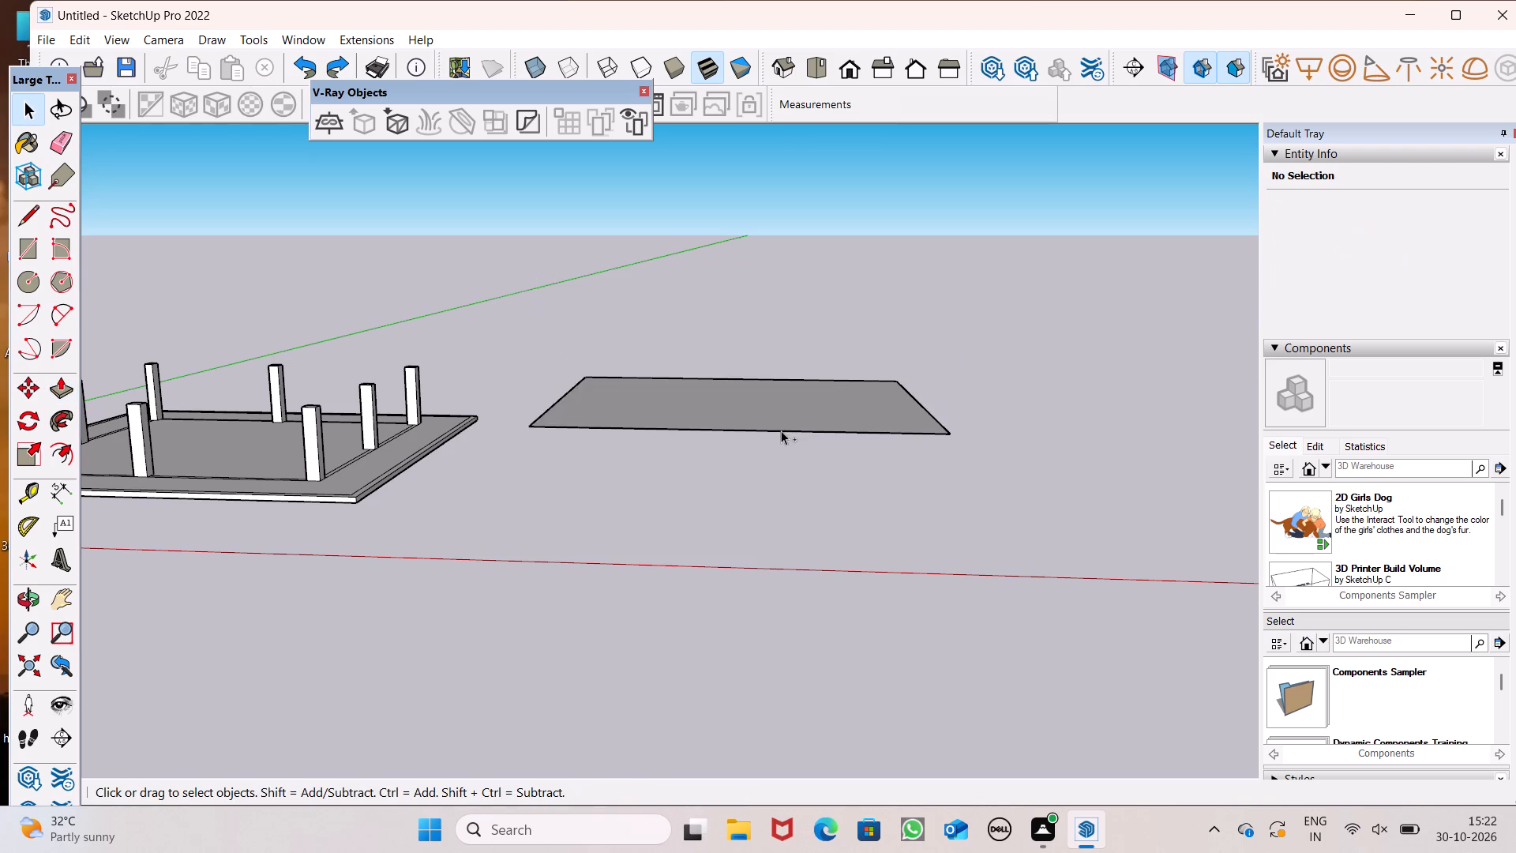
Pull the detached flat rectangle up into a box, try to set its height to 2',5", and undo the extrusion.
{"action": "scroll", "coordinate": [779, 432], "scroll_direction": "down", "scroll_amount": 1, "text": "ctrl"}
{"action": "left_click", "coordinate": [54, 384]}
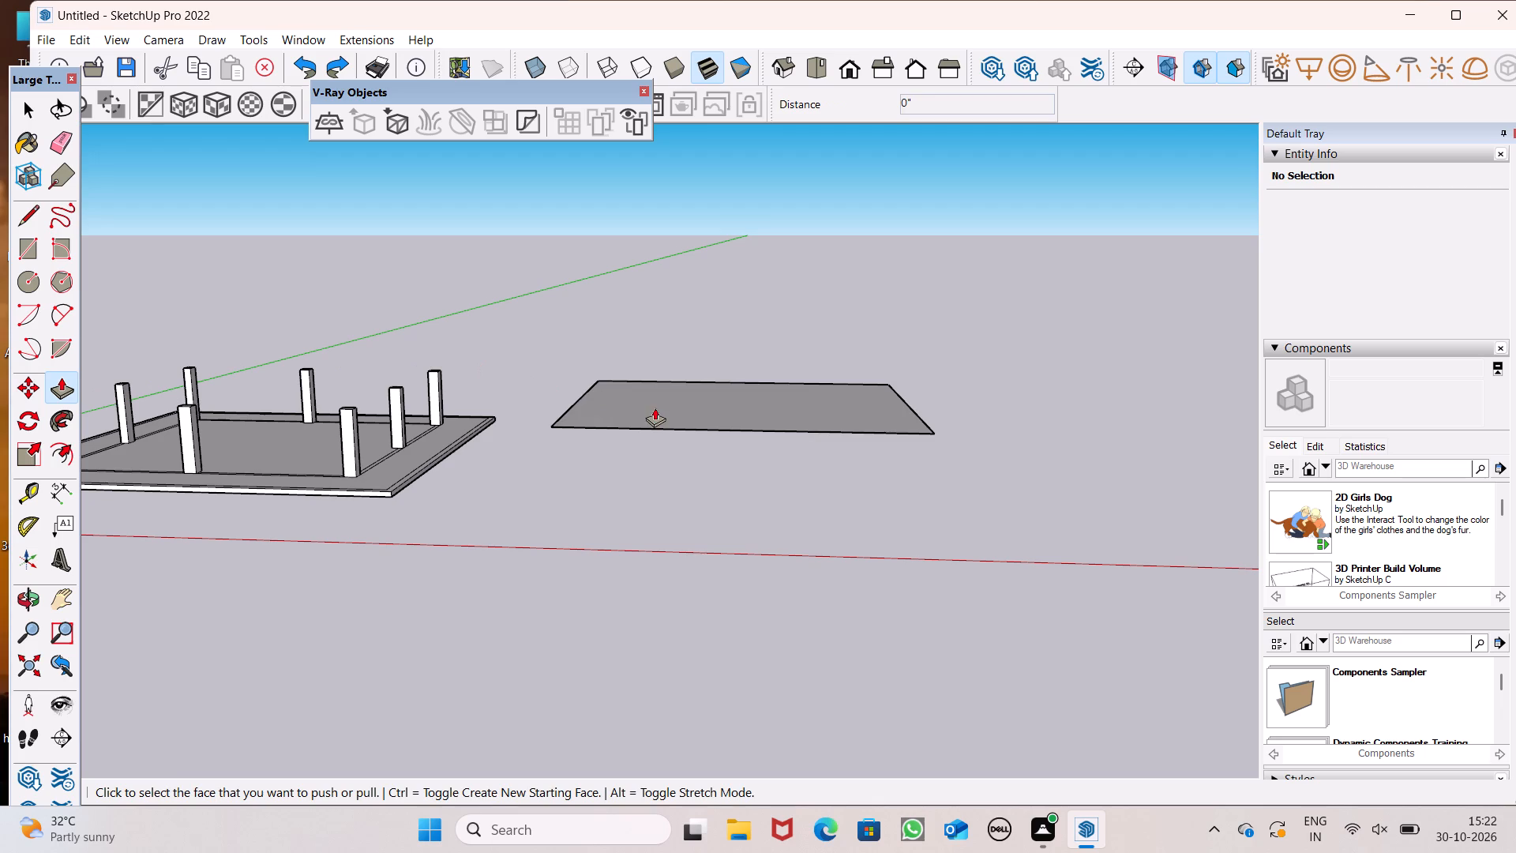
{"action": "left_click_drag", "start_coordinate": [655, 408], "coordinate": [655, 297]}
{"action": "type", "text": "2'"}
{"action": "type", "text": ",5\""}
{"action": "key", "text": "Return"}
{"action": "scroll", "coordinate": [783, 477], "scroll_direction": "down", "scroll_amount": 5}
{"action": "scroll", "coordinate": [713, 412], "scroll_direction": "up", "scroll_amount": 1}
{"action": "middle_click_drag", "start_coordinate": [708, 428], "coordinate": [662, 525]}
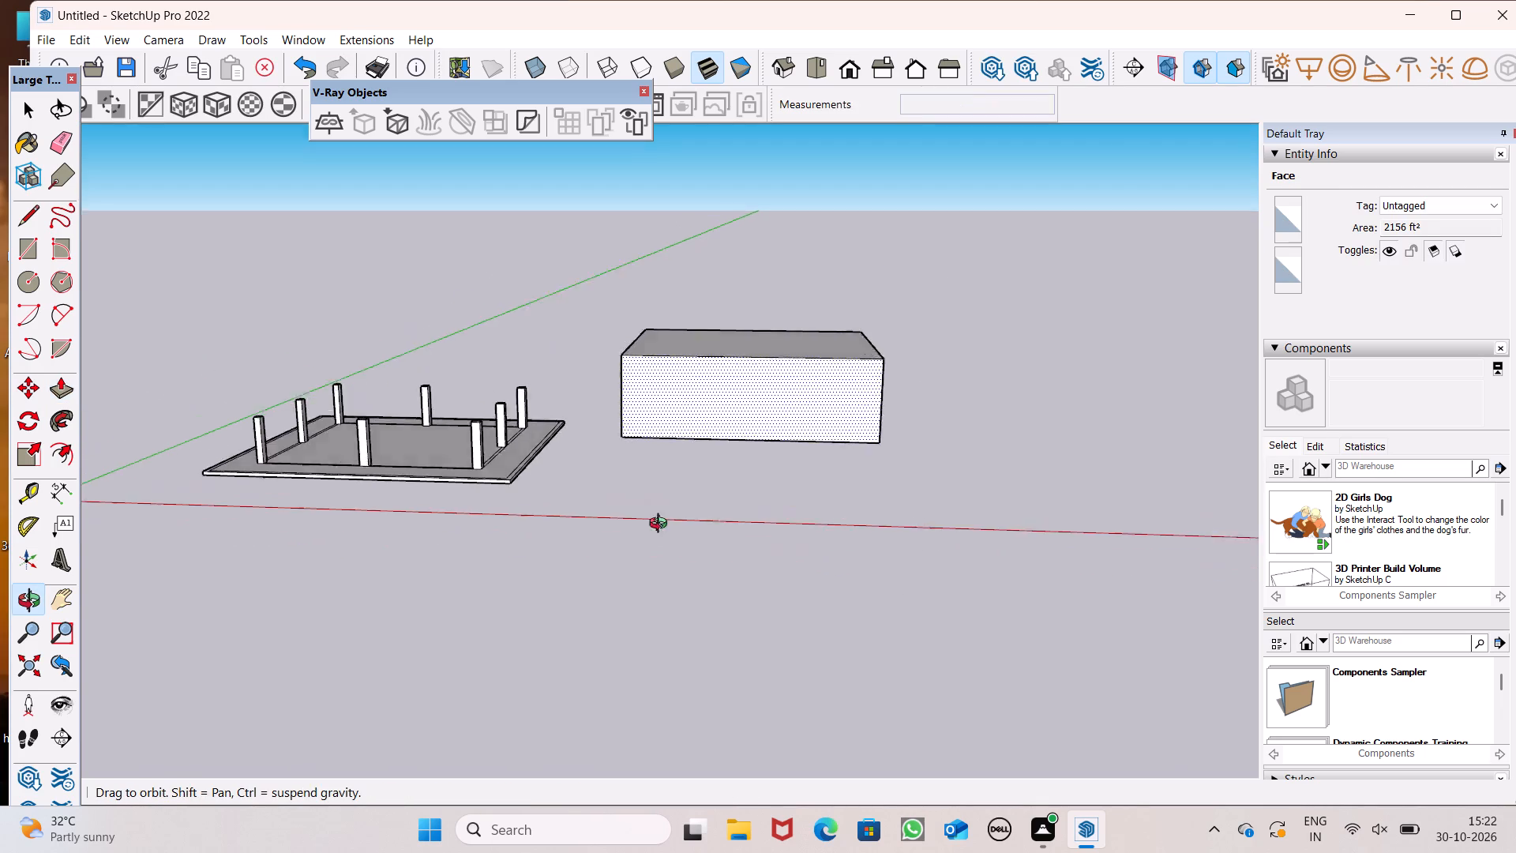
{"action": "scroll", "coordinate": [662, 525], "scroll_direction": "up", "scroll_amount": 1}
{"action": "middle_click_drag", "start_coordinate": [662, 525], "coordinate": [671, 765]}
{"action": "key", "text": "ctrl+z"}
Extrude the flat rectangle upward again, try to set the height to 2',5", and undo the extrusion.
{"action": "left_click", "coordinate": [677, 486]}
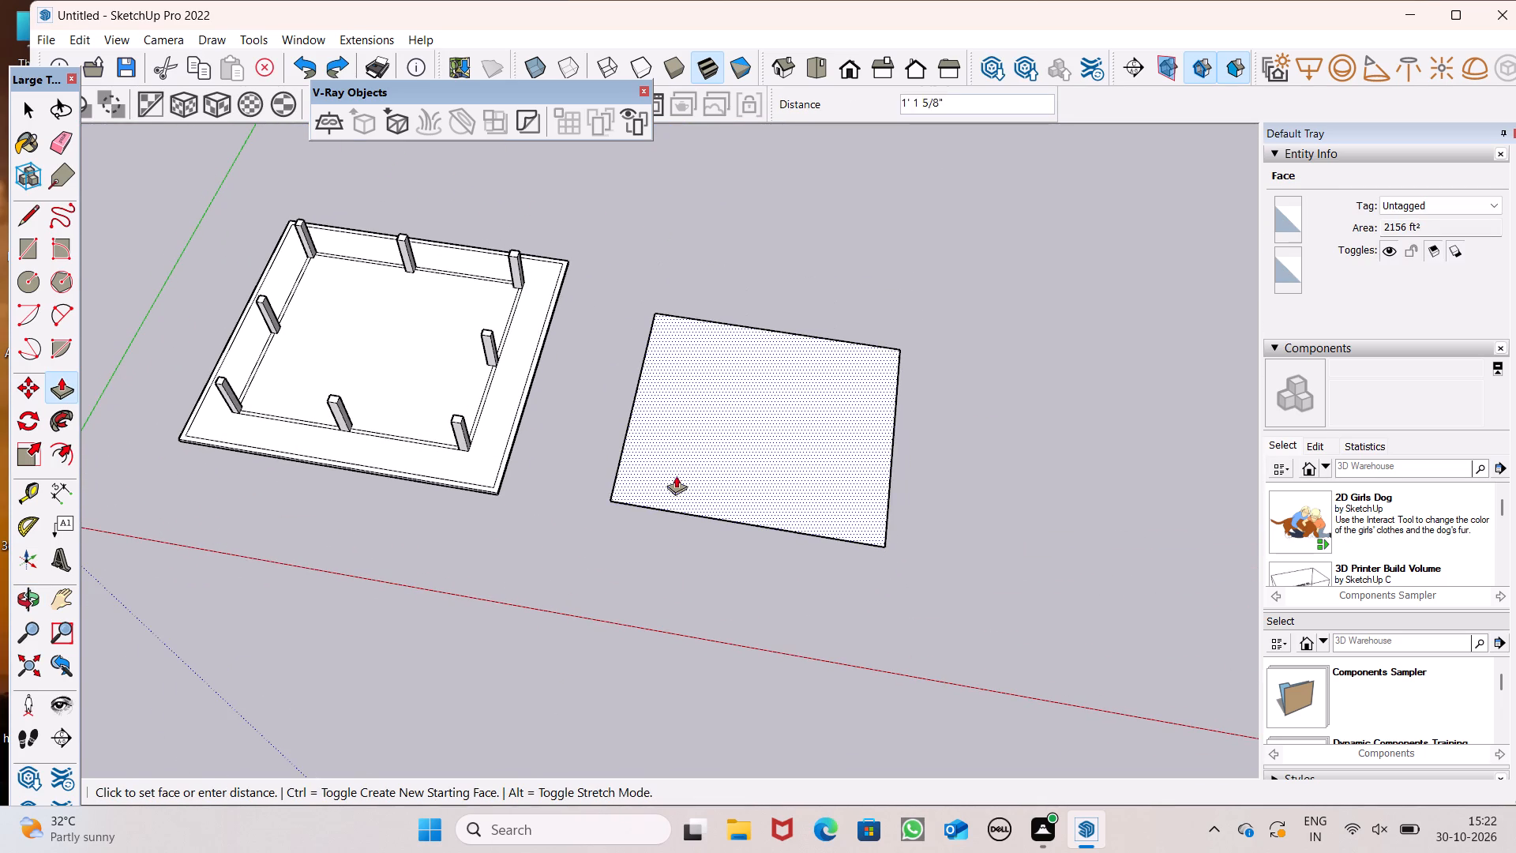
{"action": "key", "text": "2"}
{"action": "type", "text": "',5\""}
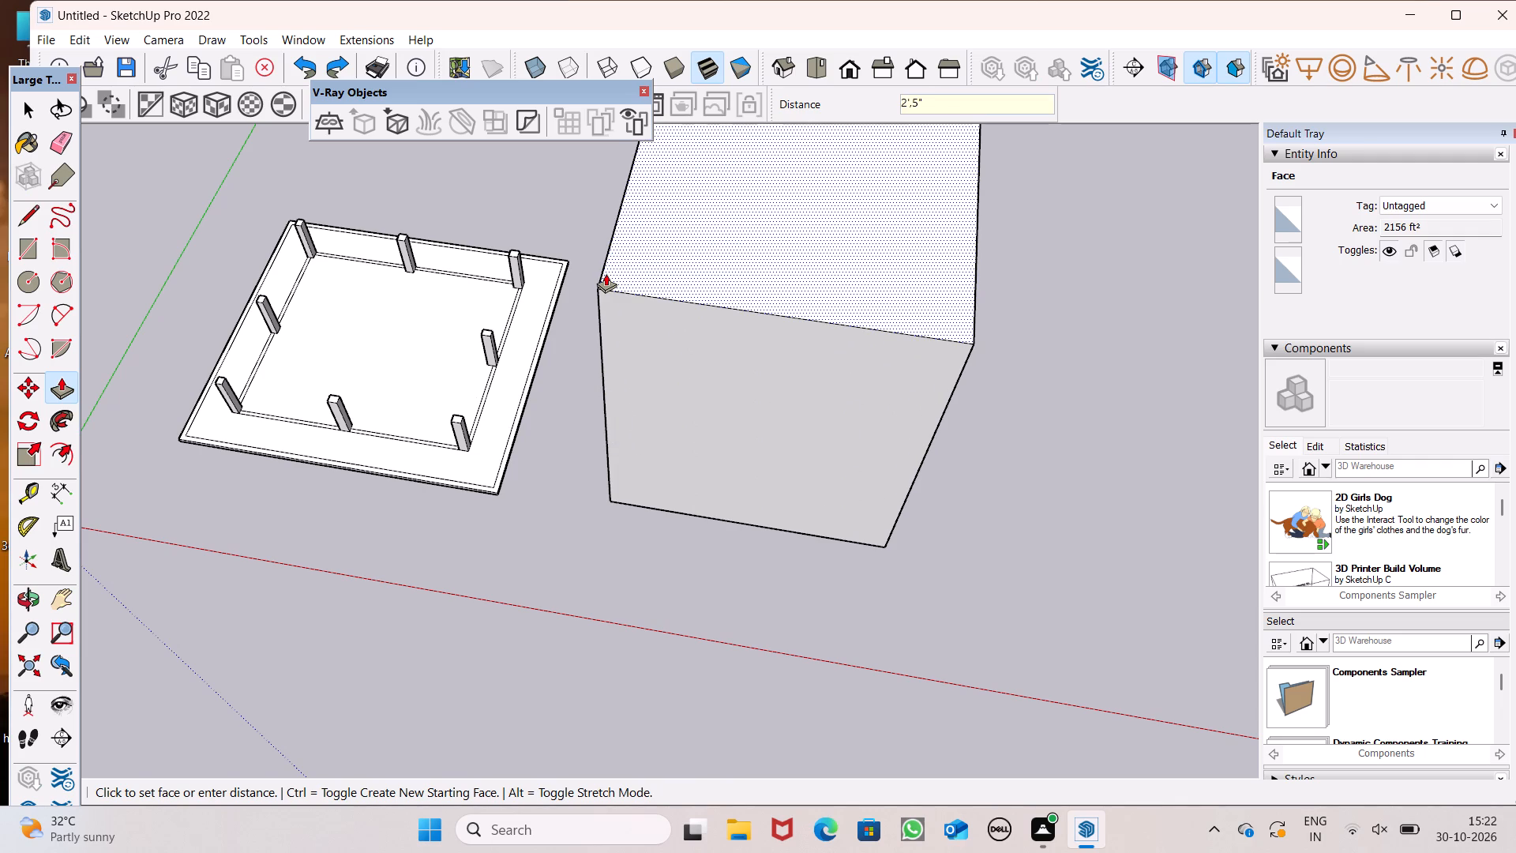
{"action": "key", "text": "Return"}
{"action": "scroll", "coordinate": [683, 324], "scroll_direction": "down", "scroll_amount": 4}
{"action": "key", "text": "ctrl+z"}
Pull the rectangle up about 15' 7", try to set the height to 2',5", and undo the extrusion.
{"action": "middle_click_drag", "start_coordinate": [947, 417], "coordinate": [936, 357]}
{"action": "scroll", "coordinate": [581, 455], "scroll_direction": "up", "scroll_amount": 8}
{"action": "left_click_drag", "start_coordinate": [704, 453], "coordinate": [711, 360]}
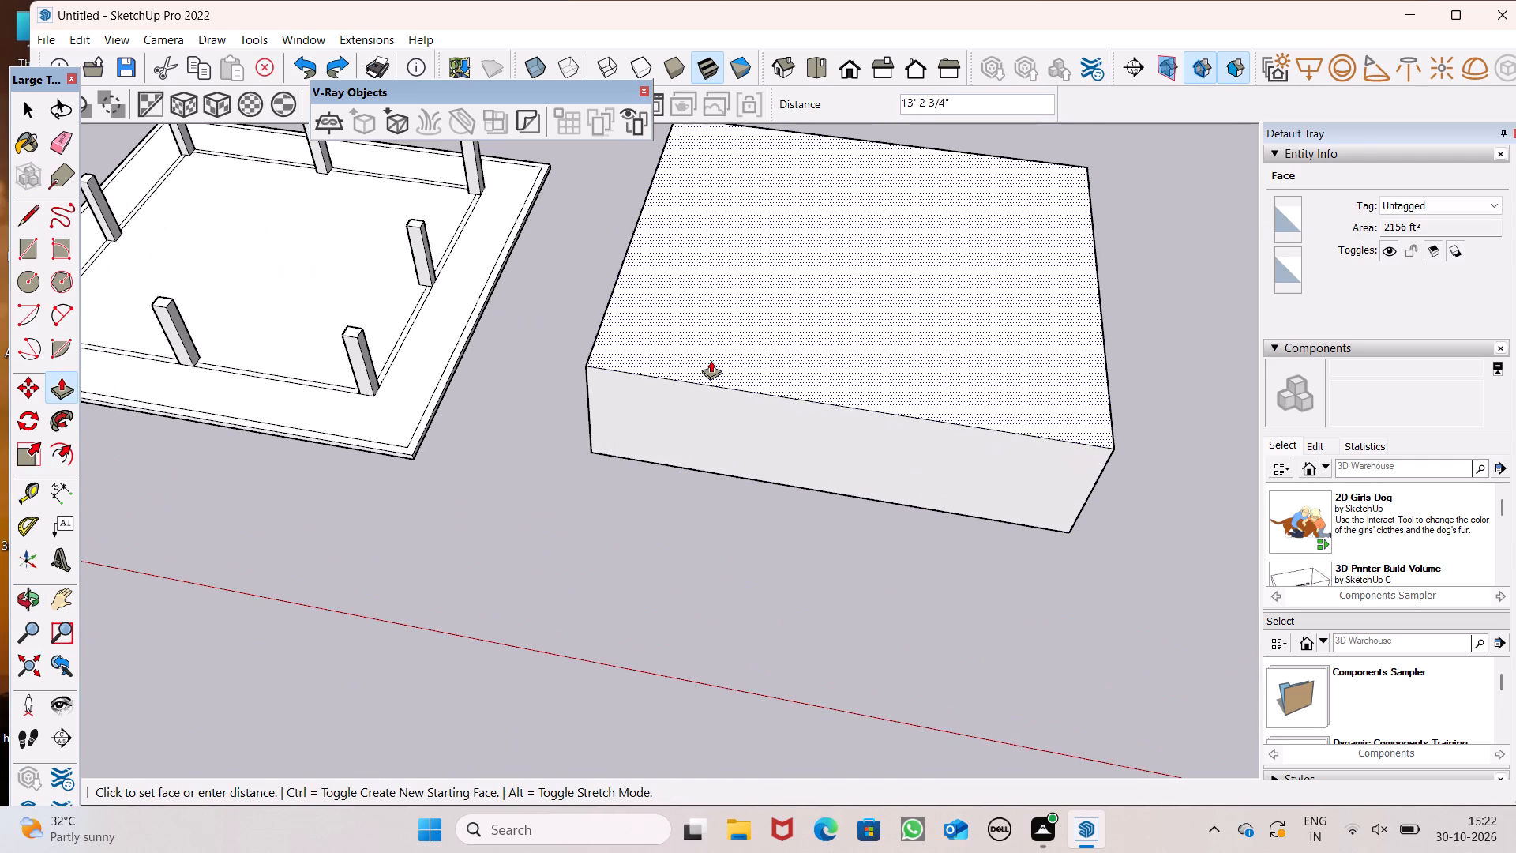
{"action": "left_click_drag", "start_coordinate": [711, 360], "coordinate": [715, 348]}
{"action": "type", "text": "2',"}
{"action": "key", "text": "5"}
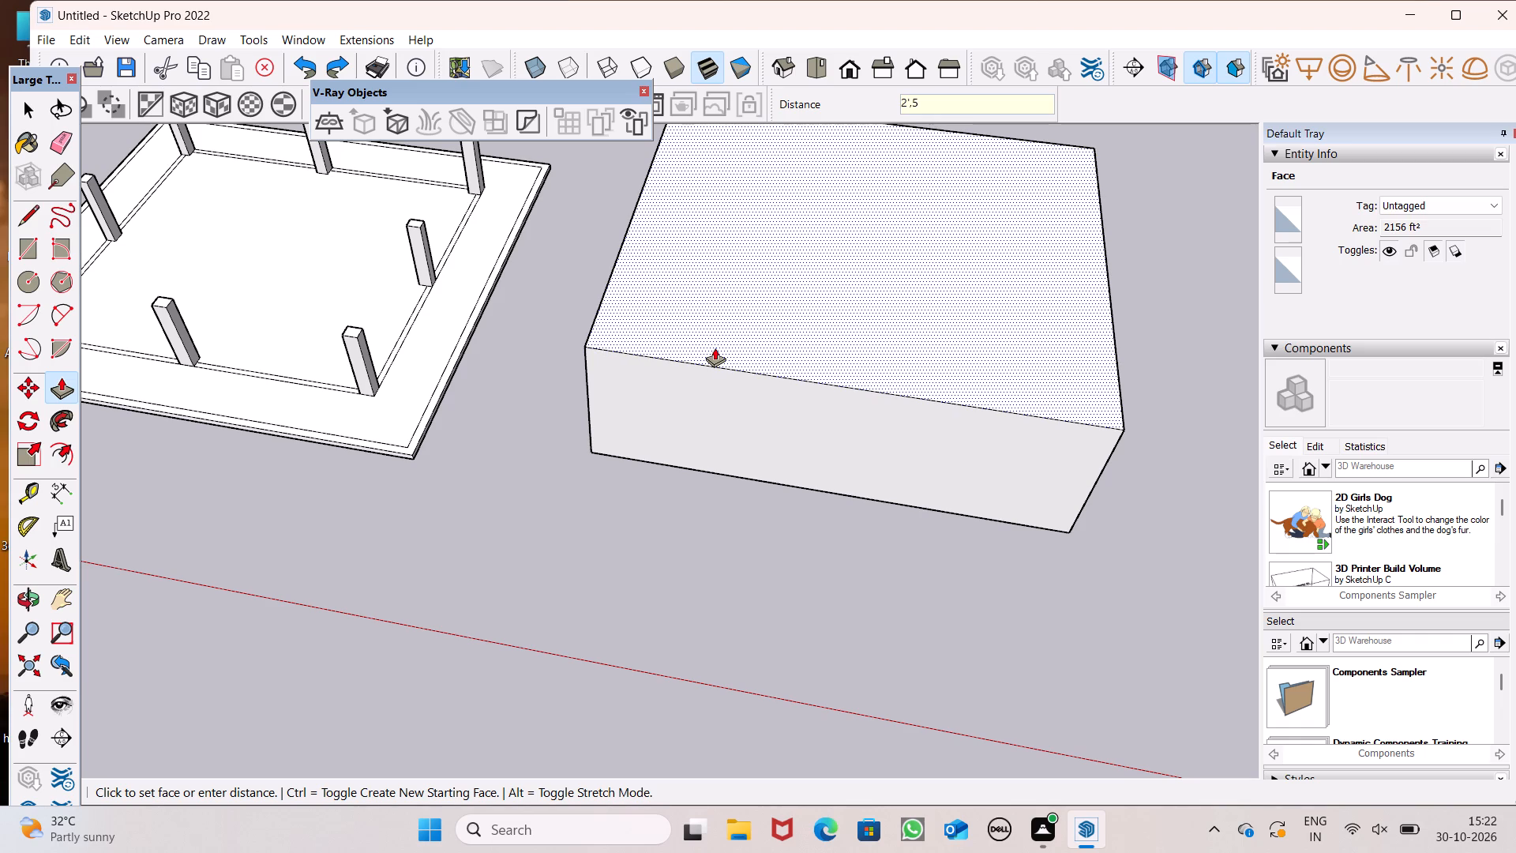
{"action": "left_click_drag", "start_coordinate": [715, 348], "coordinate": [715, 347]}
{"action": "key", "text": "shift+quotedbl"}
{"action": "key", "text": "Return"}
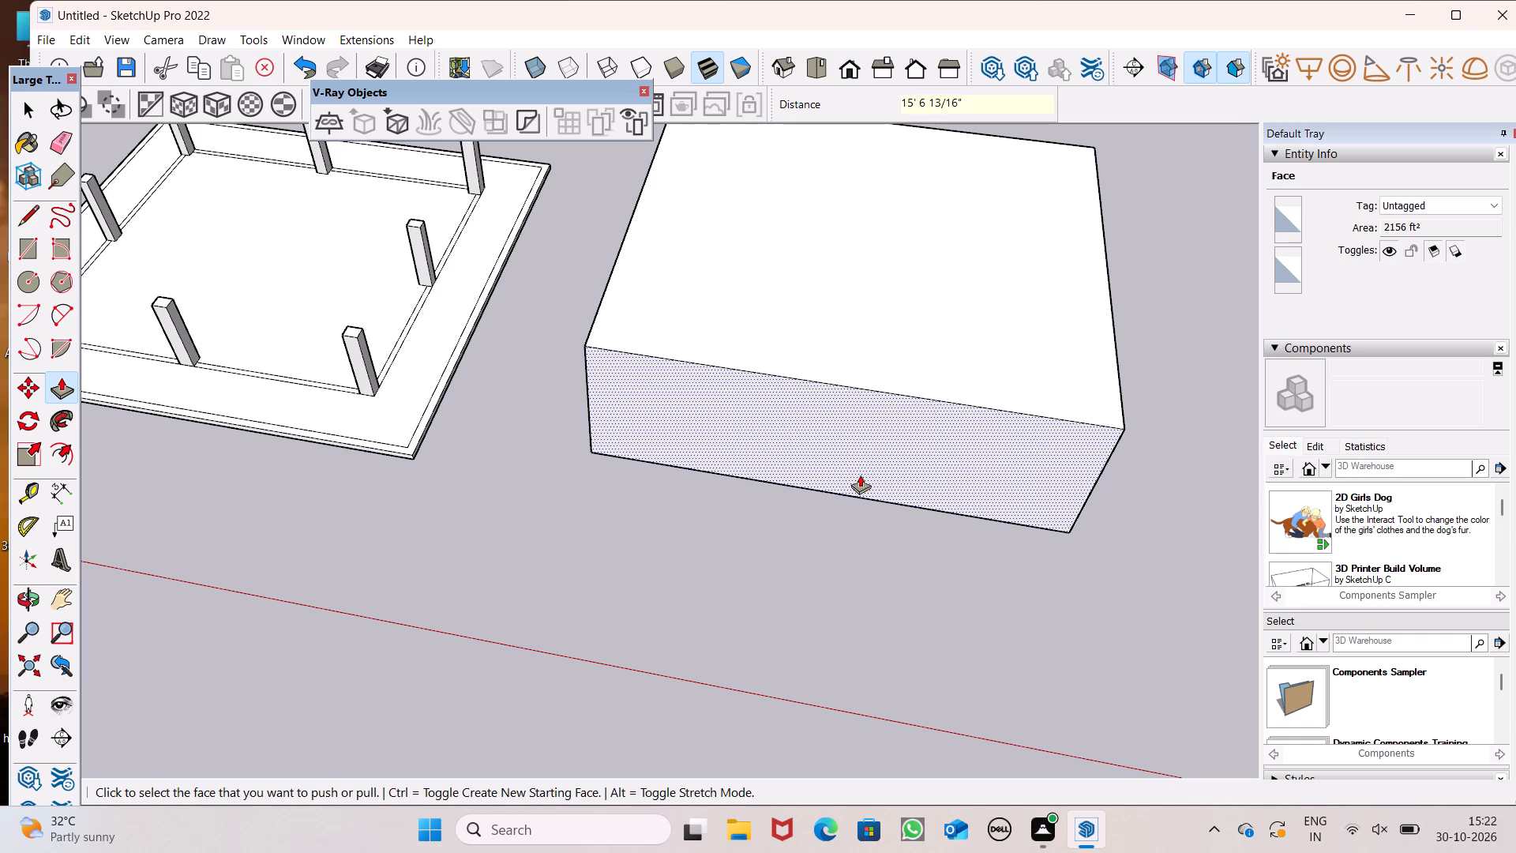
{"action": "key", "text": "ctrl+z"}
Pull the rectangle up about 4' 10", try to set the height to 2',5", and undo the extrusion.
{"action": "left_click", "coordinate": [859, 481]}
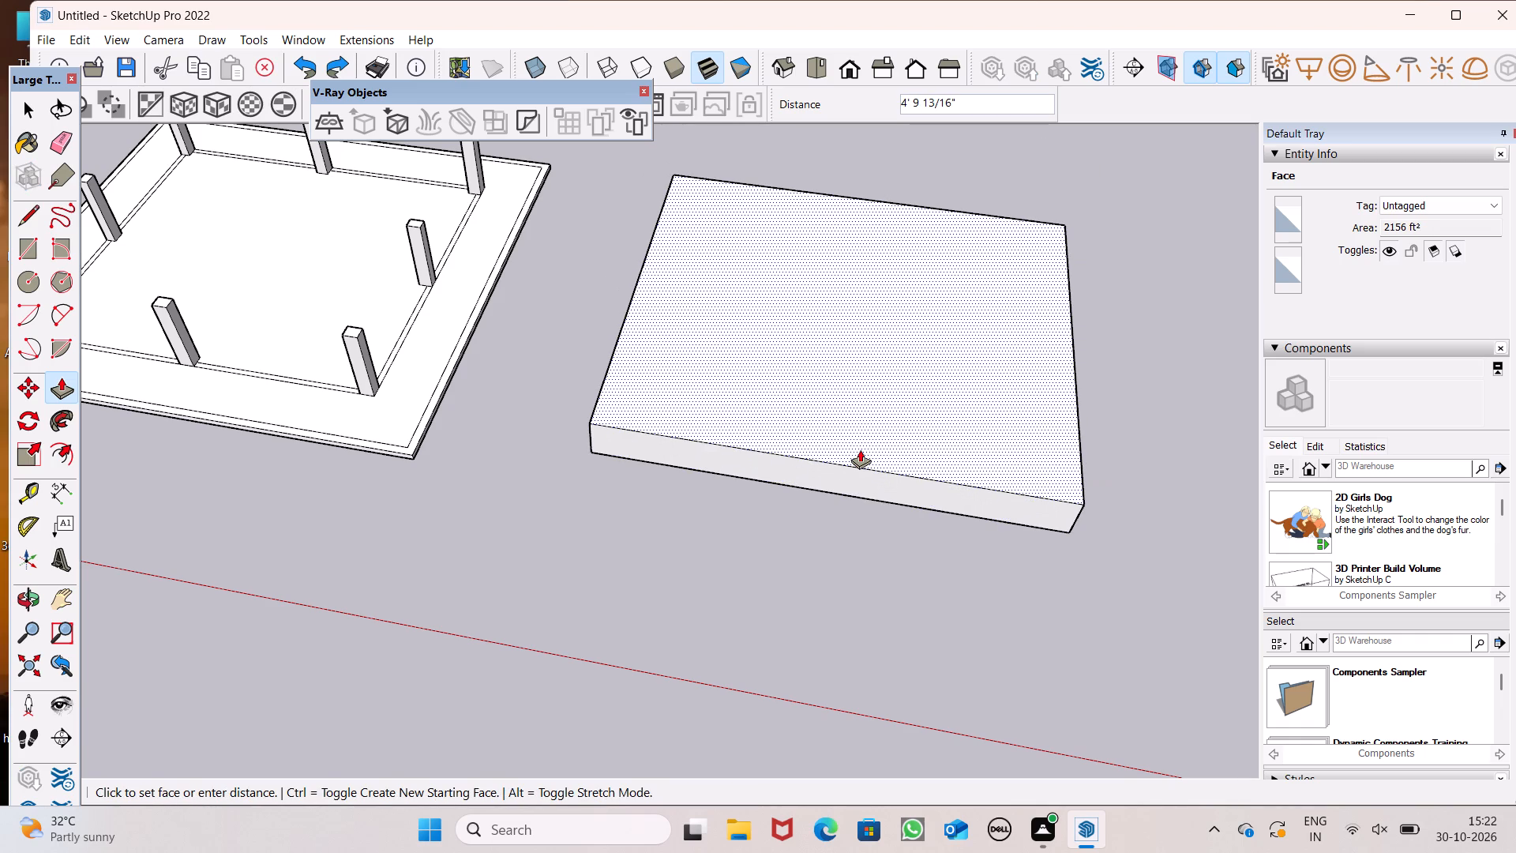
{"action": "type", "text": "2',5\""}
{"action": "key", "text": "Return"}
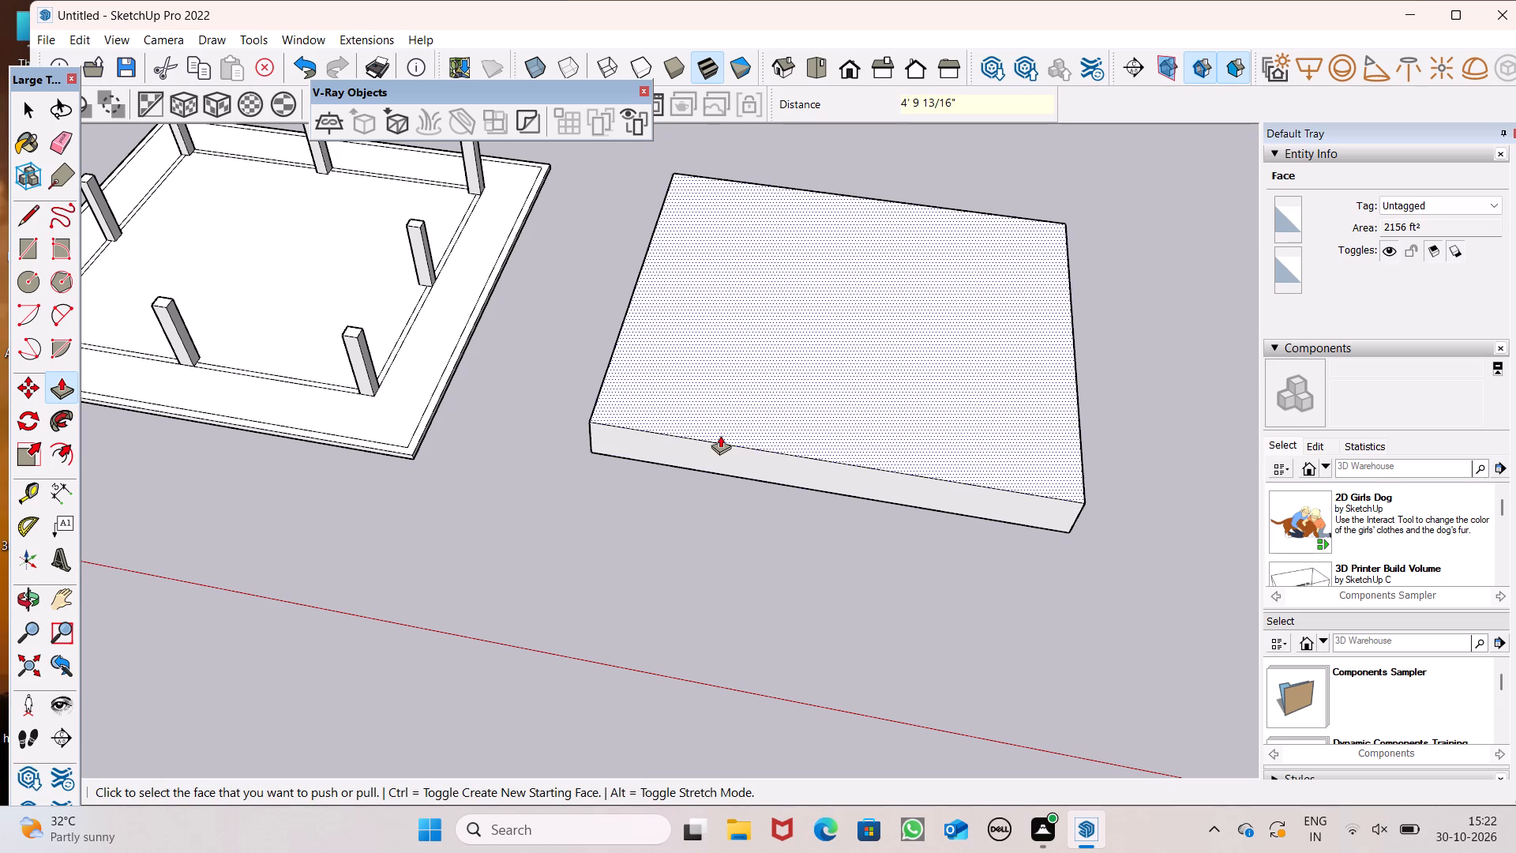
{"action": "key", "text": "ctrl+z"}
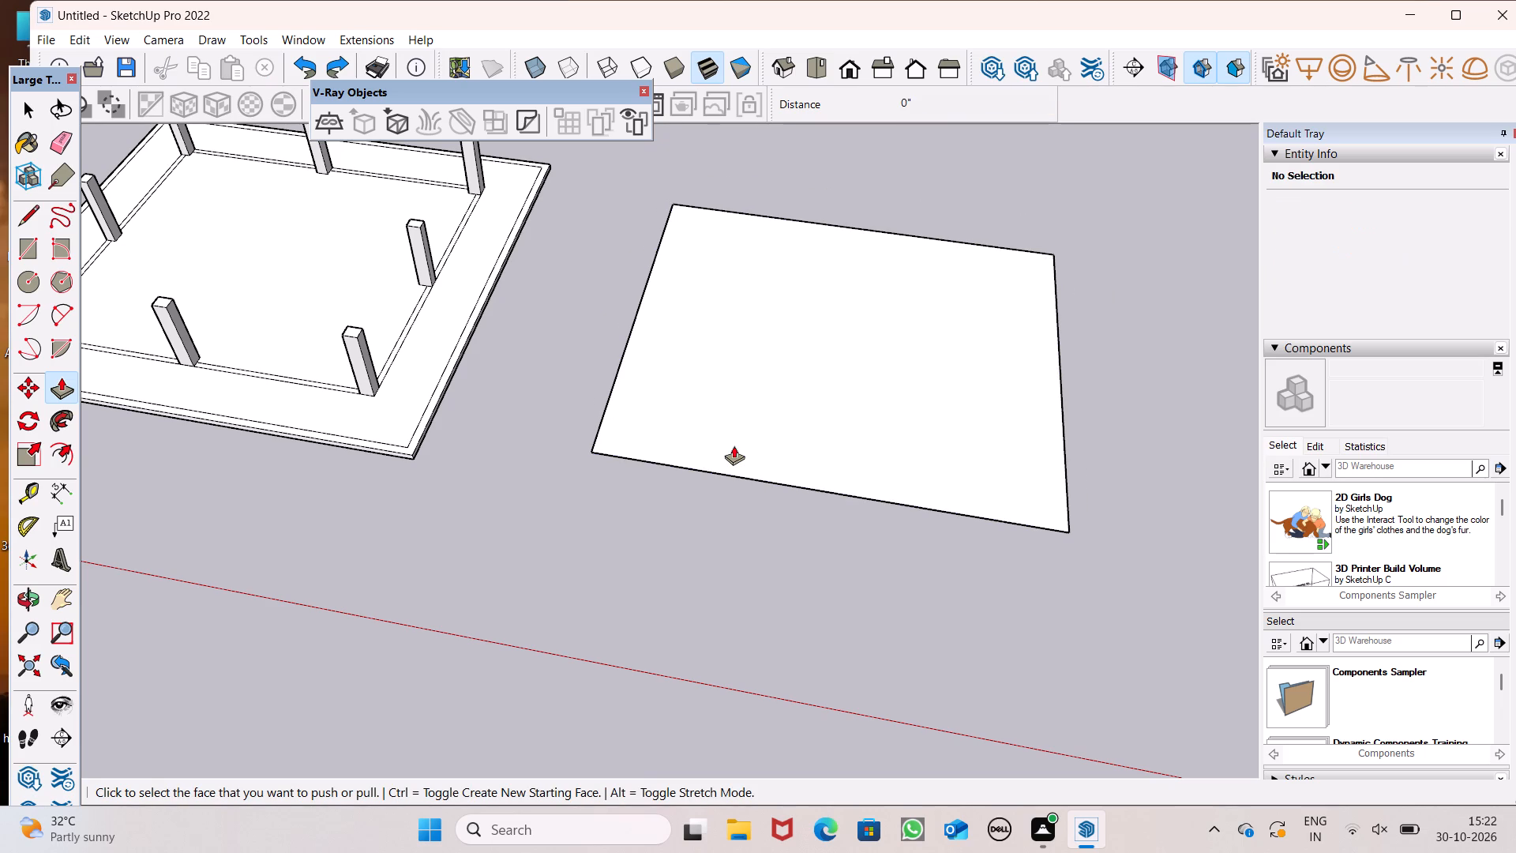
Extrude the detached rectangle upward to a thickness of 2'5" to form the cover slab.
{"action": "left_click_drag", "start_coordinate": [734, 445], "coordinate": [734, 305]}
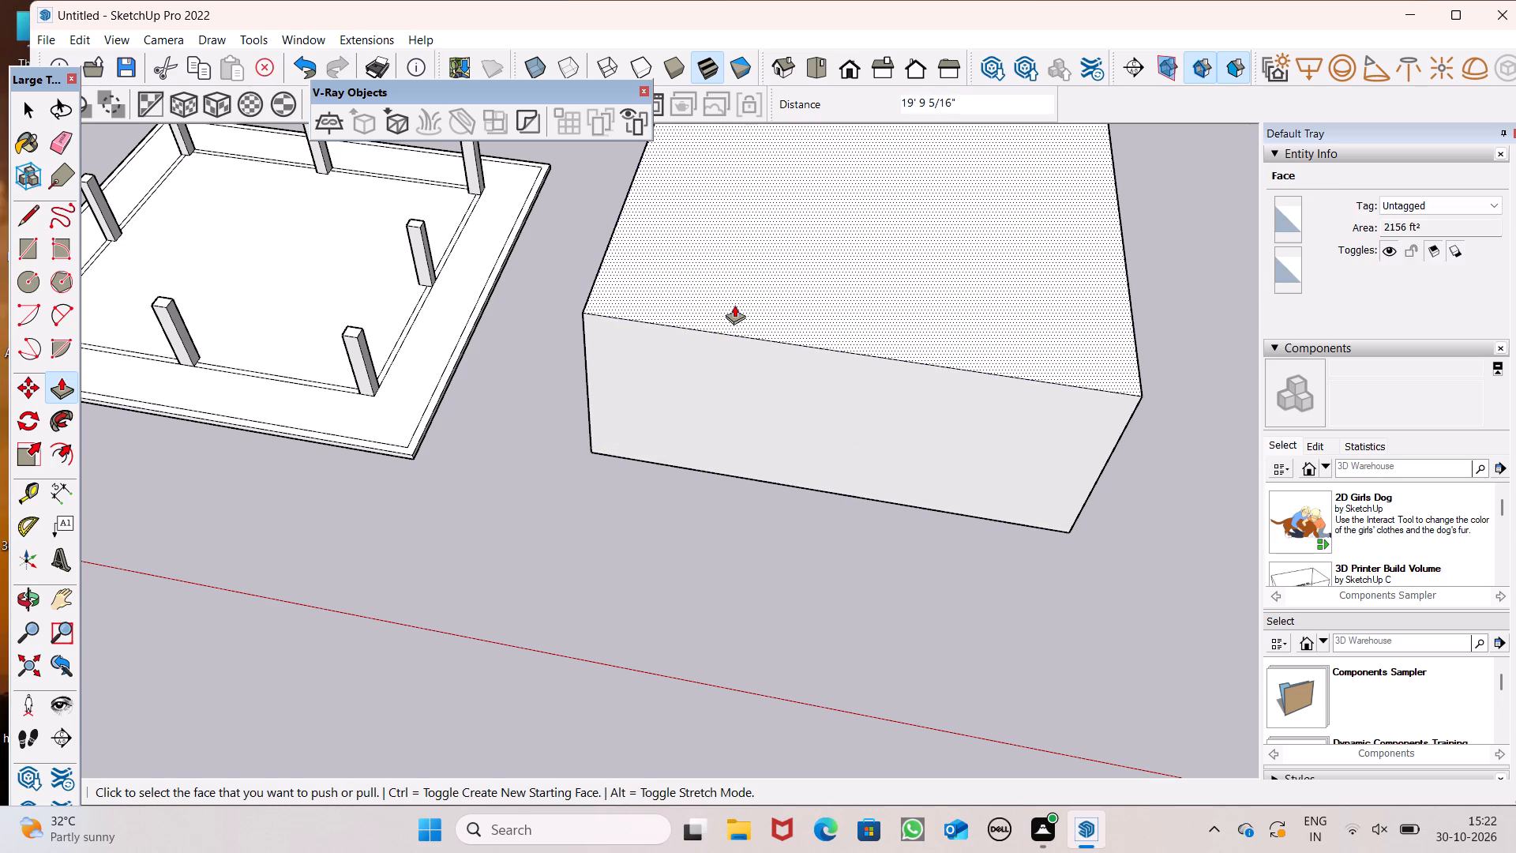
{"action": "type", "text": "2'"}
{"action": "key", "text": "5"}
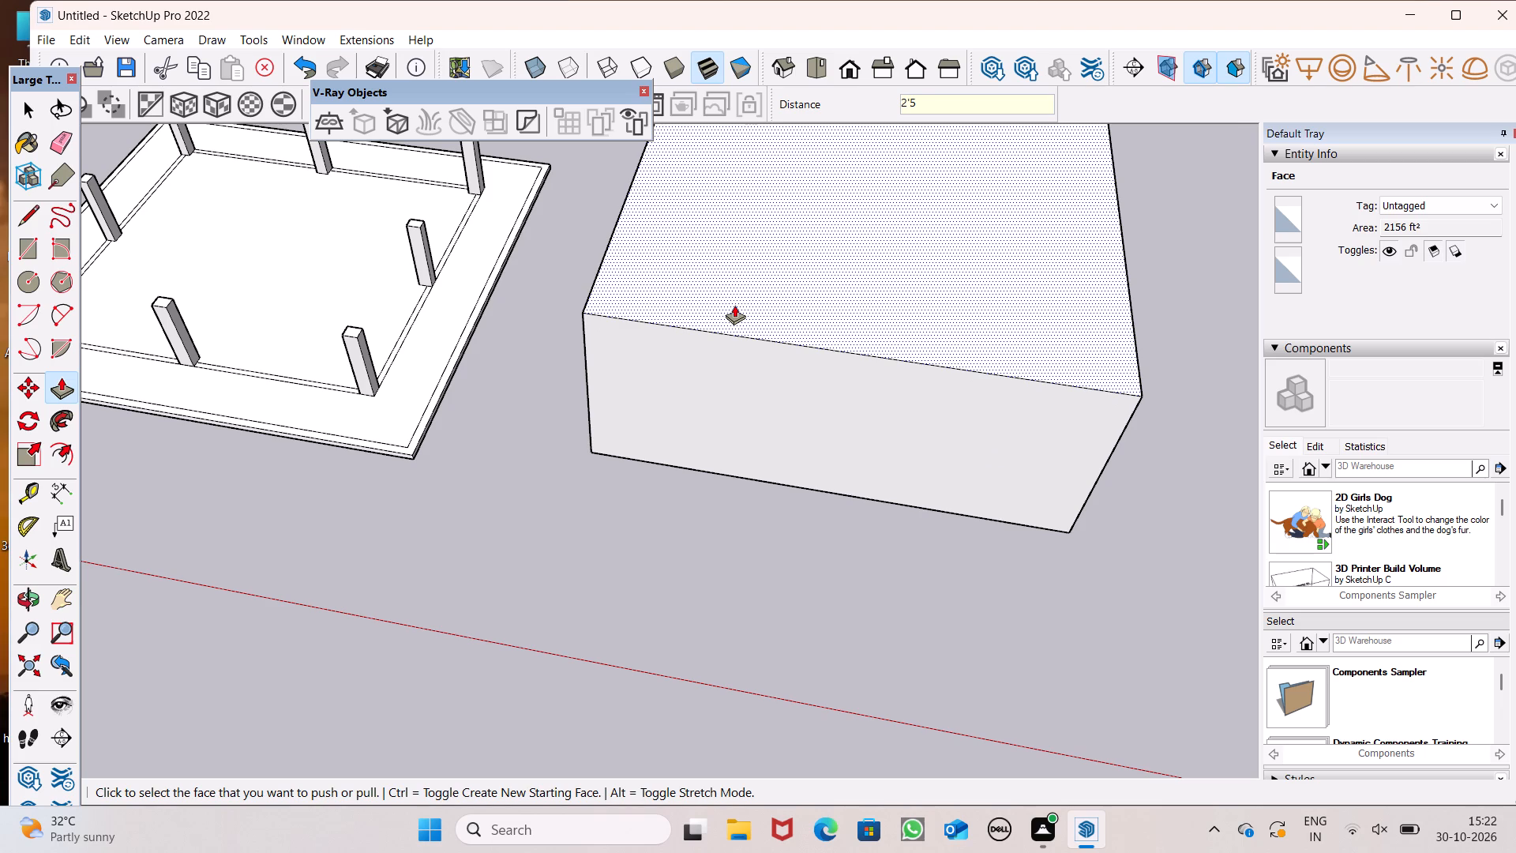
{"action": "key", "text": "shift+quotedbl"}
{"action": "key", "text": "Return"}
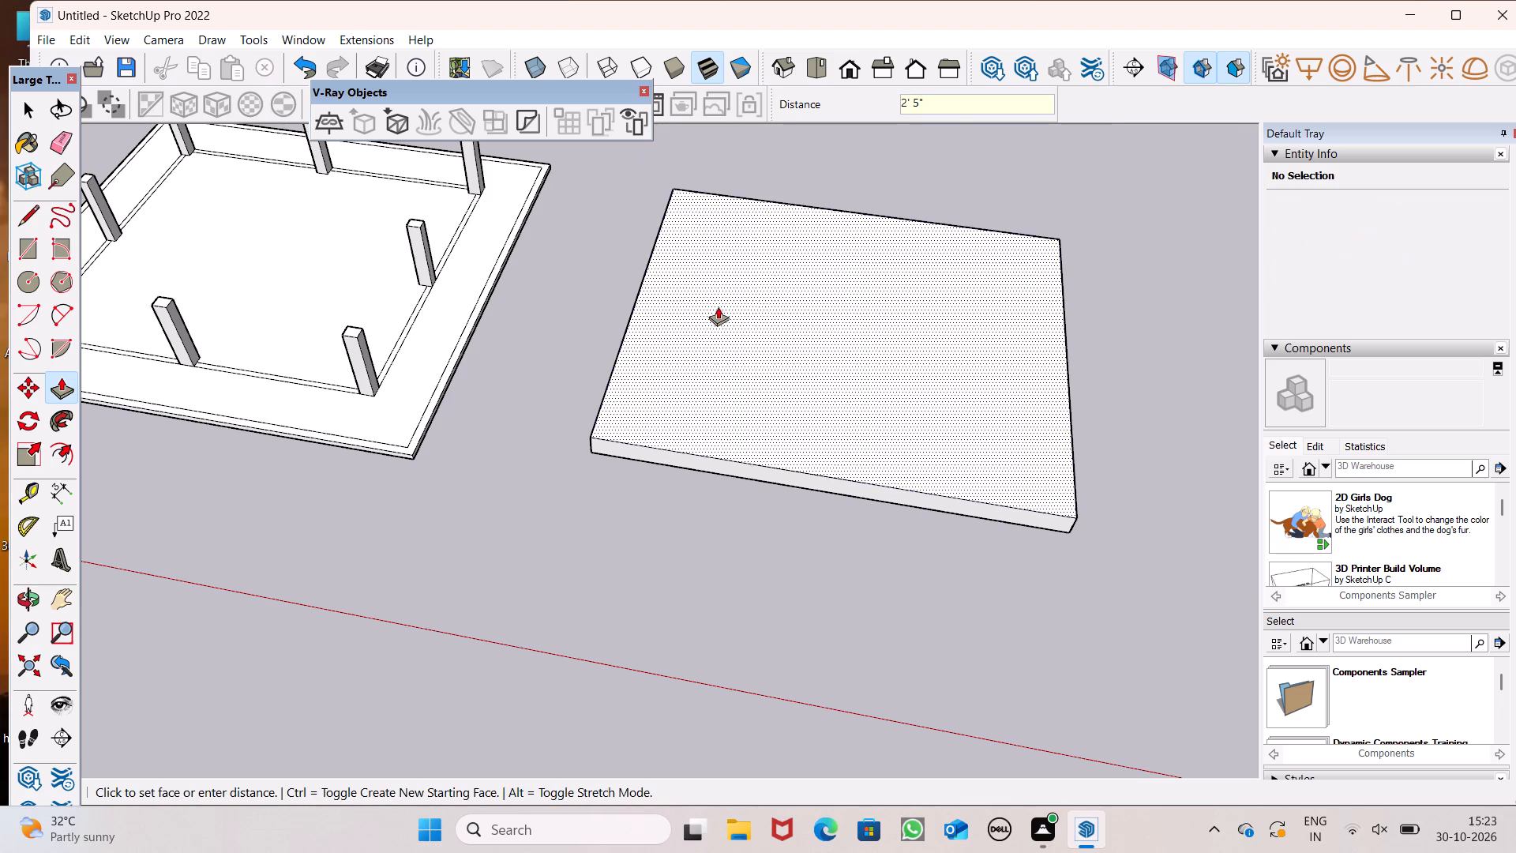
{"action": "scroll", "coordinate": [748, 357], "scroll_direction": "down", "scroll_amount": 2}
{"action": "middle_click_drag", "start_coordinate": [753, 381], "coordinate": [777, 197]}
{"action": "middle_click_drag", "start_coordinate": [777, 197], "coordinate": [776, 182]}
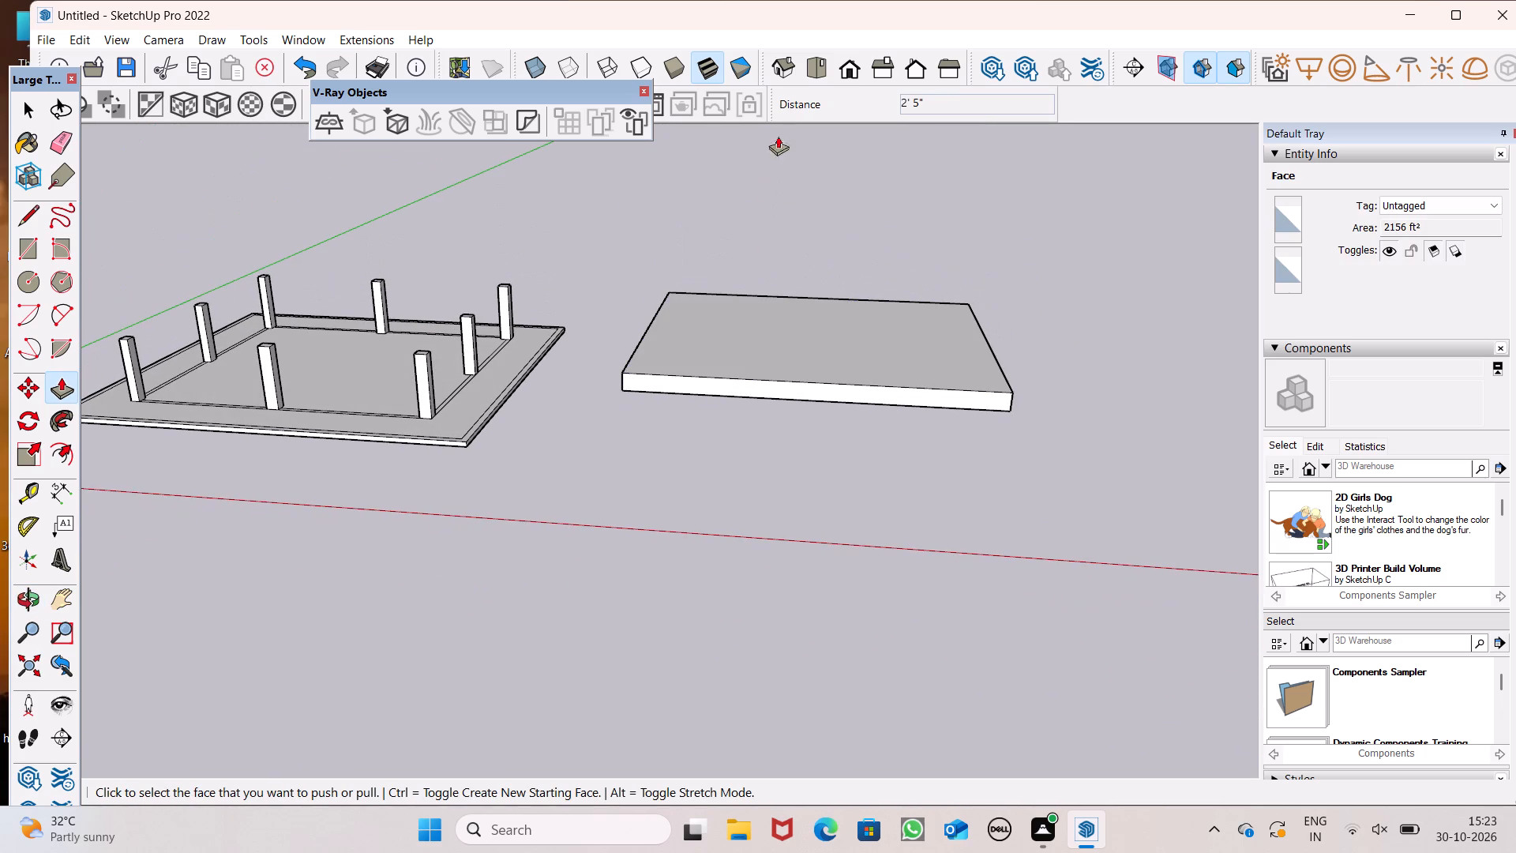
{"action": "middle_click_drag", "start_coordinate": [943, 411], "coordinate": [993, 427]}
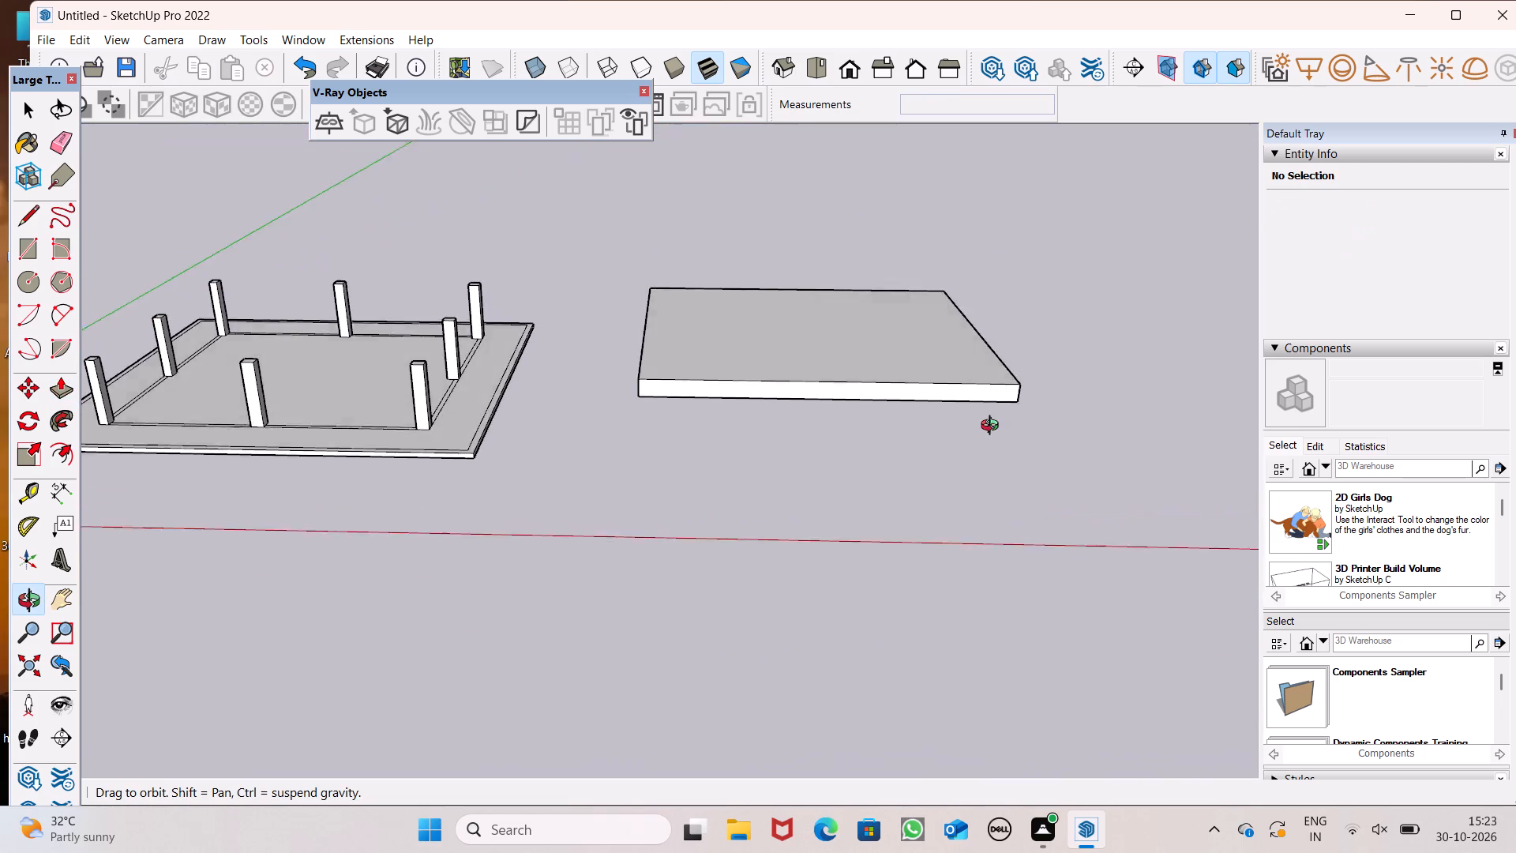
{"action": "middle_click_drag", "start_coordinate": [993, 427], "coordinate": [1001, 626]}
Select the whole cover slab and move it by its bottom corner onto the top outer corner of the matching corner column.
{"action": "key", "text": "space"}
{"action": "scroll", "coordinate": [739, 431], "scroll_direction": "down", "scroll_amount": 2}
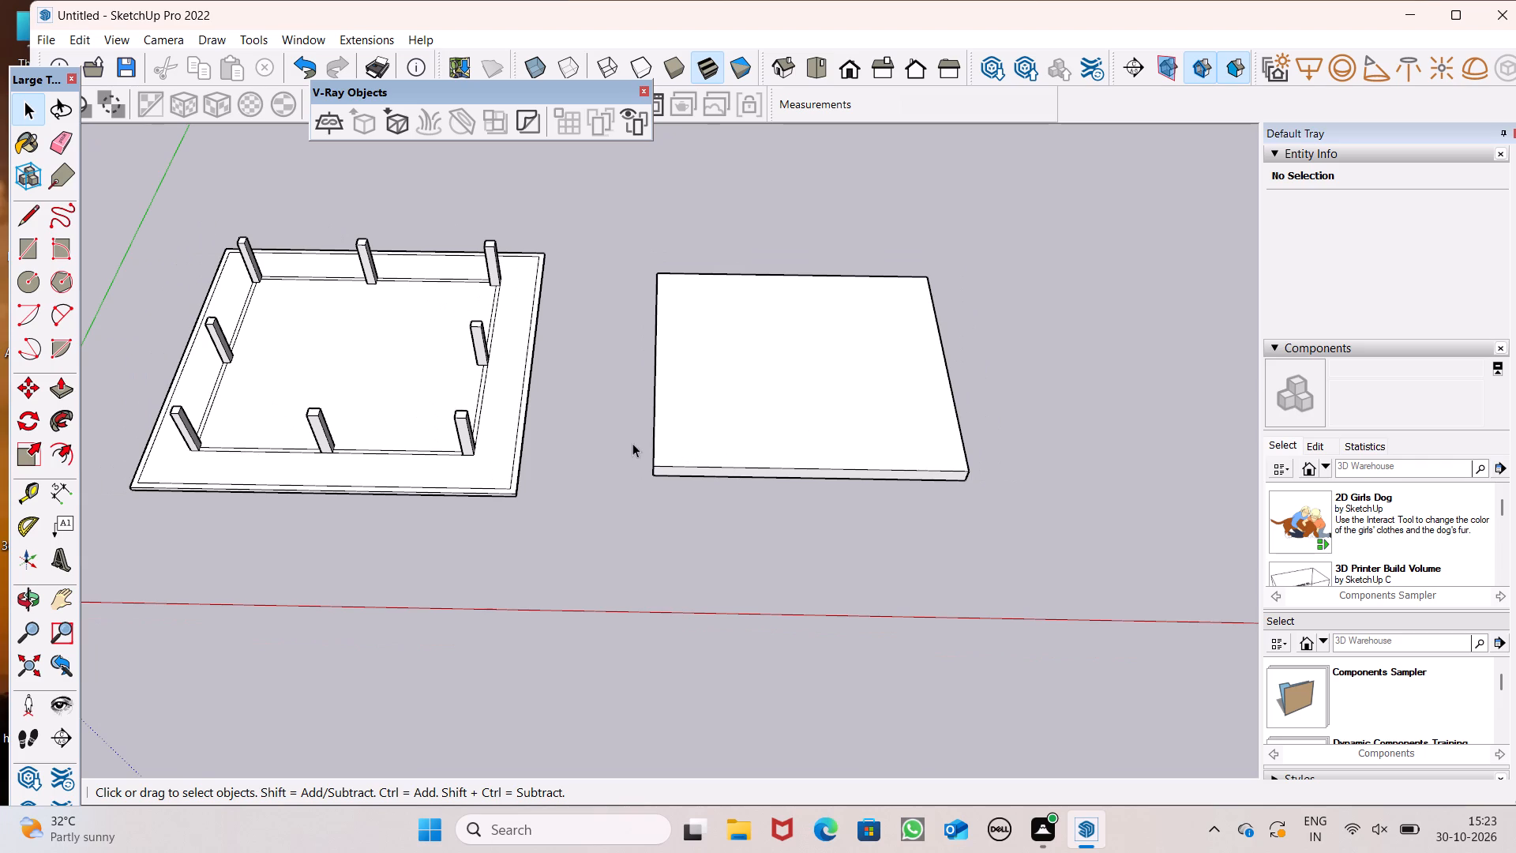
{"action": "scroll", "coordinate": [658, 404], "scroll_direction": "down", "scroll_amount": 2}
{"action": "middle_click_drag", "start_coordinate": [760, 486], "coordinate": [773, 460]}
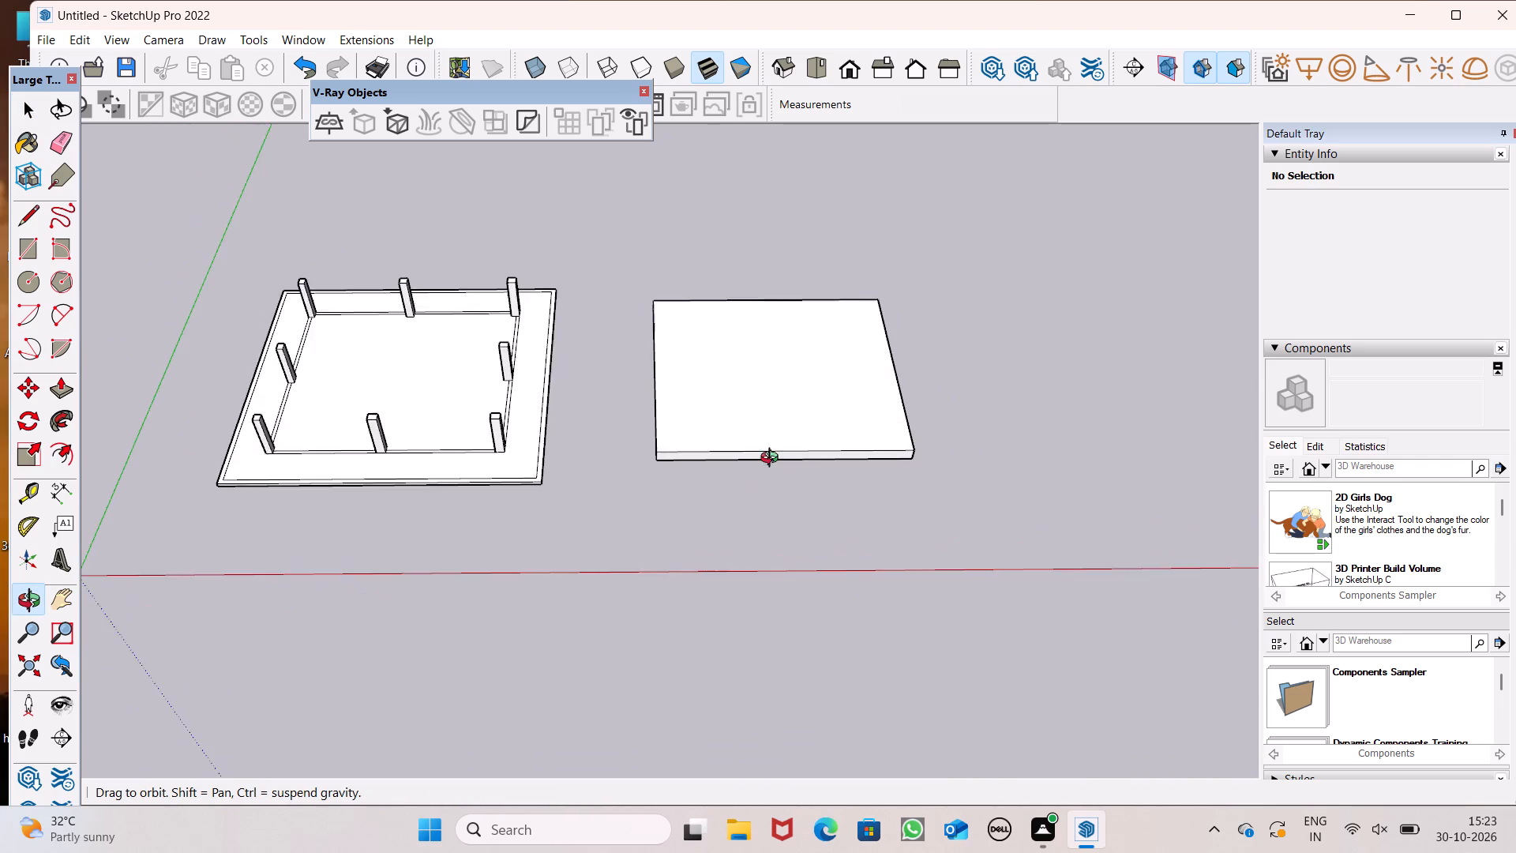
{"action": "middle_click_drag", "start_coordinate": [773, 460], "coordinate": [743, 416]}
{"action": "double_click", "coordinate": [763, 426]}
{"action": "left_click", "coordinate": [760, 427]}
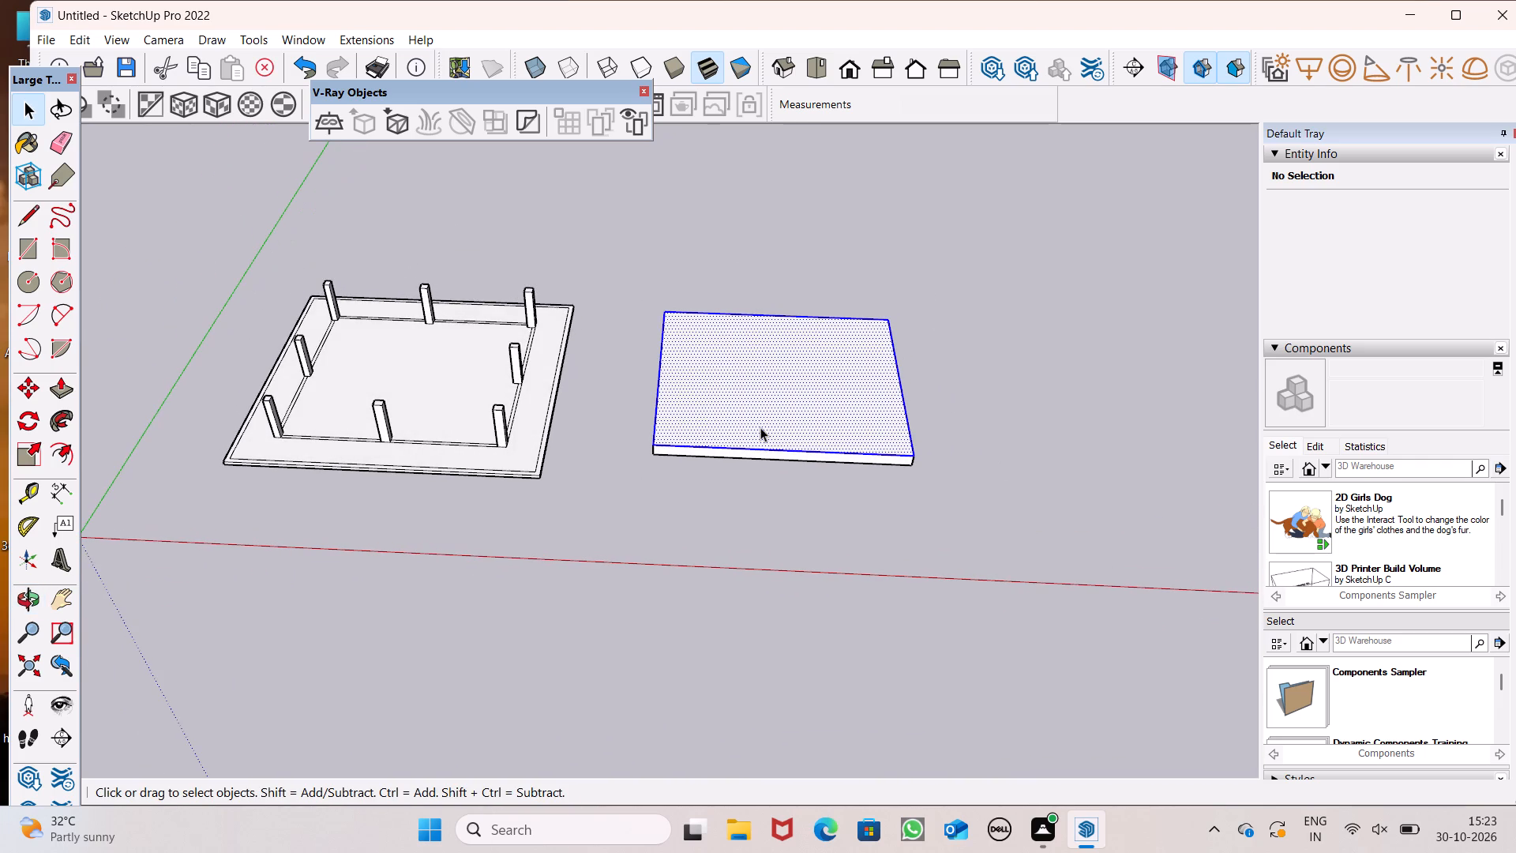
{"action": "left_click", "coordinate": [760, 427]}
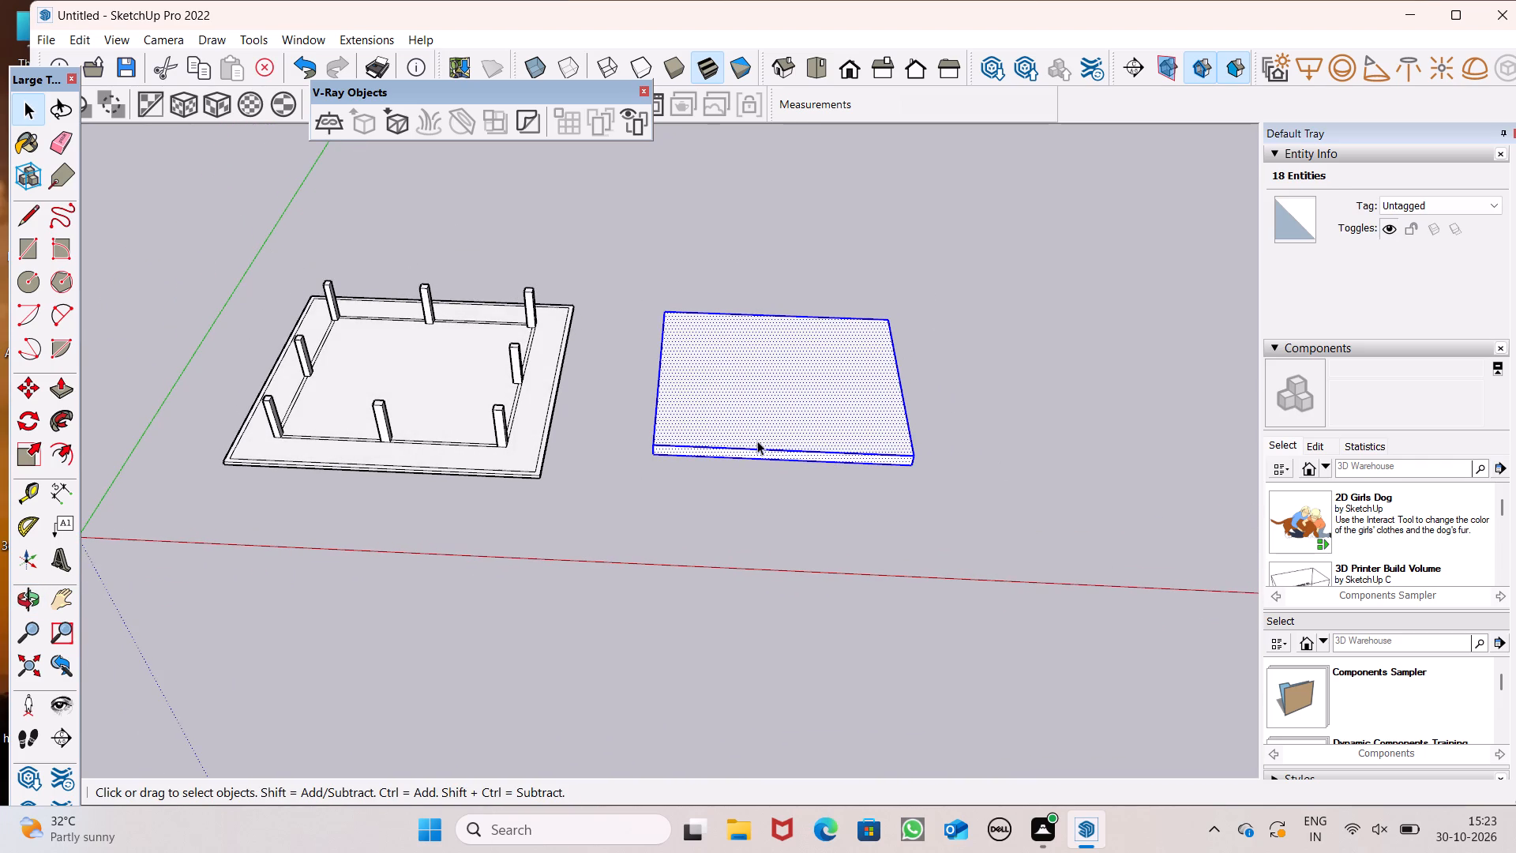
{"action": "key", "text": "m"}
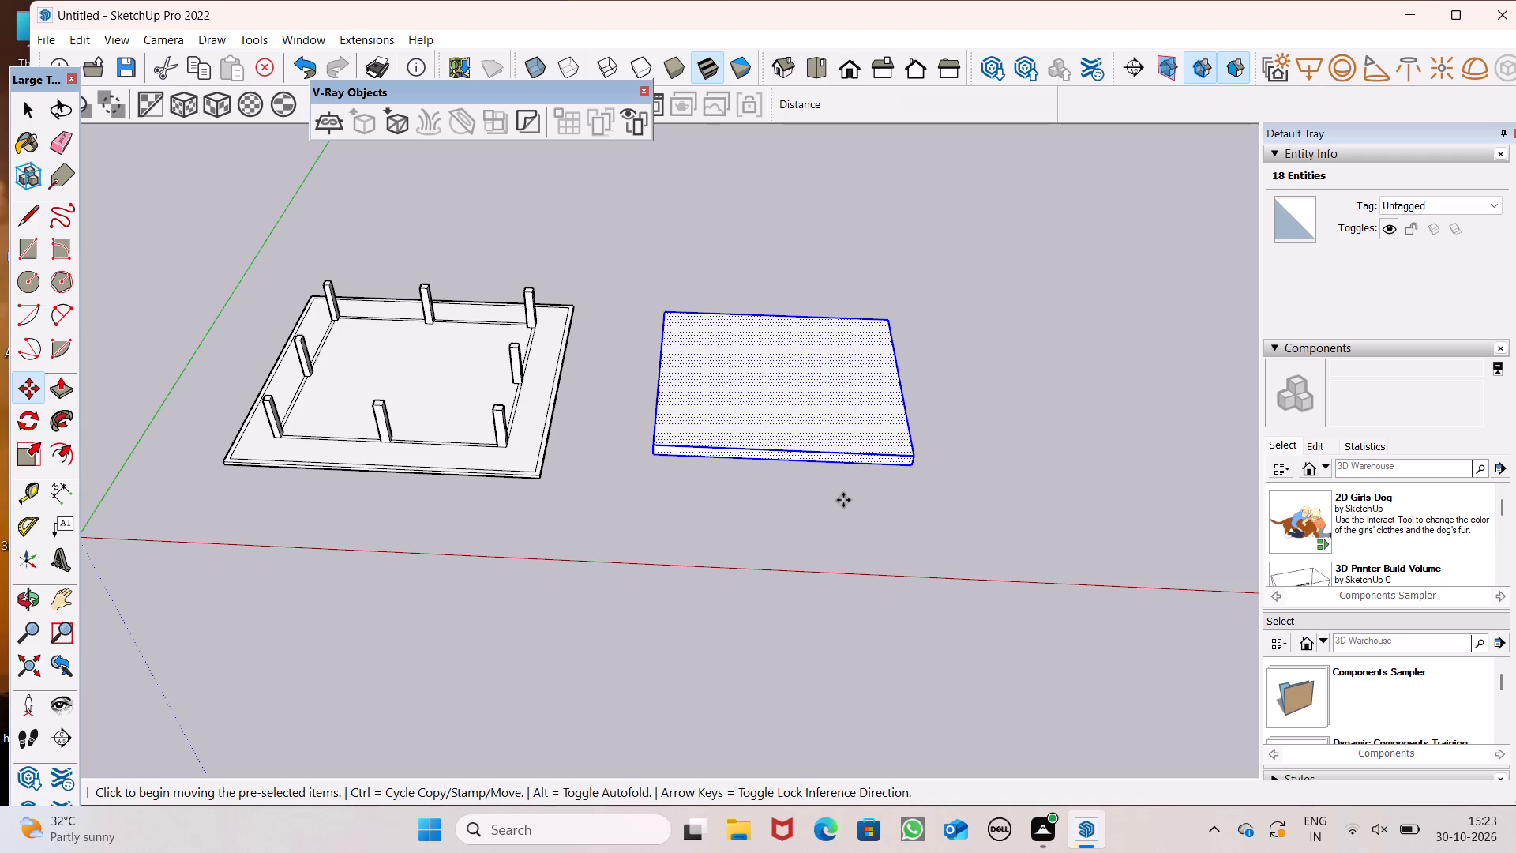
{"action": "key", "text": "Return"}
{"action": "left_click_drag", "start_coordinate": [913, 470], "coordinate": [830, 468]}
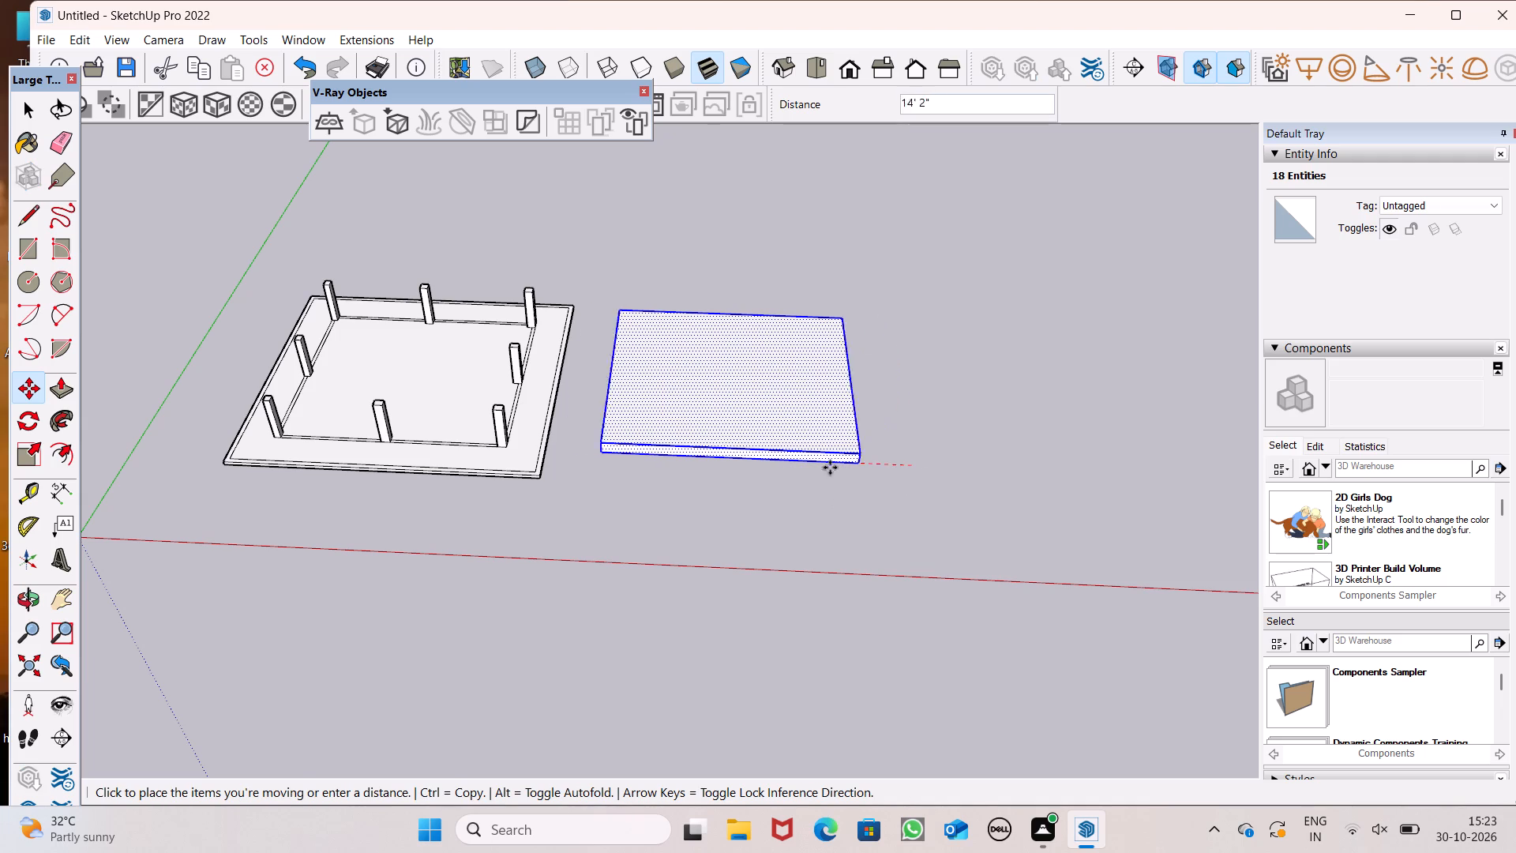
{"action": "left_click_drag", "start_coordinate": [830, 468], "coordinate": [503, 416]}
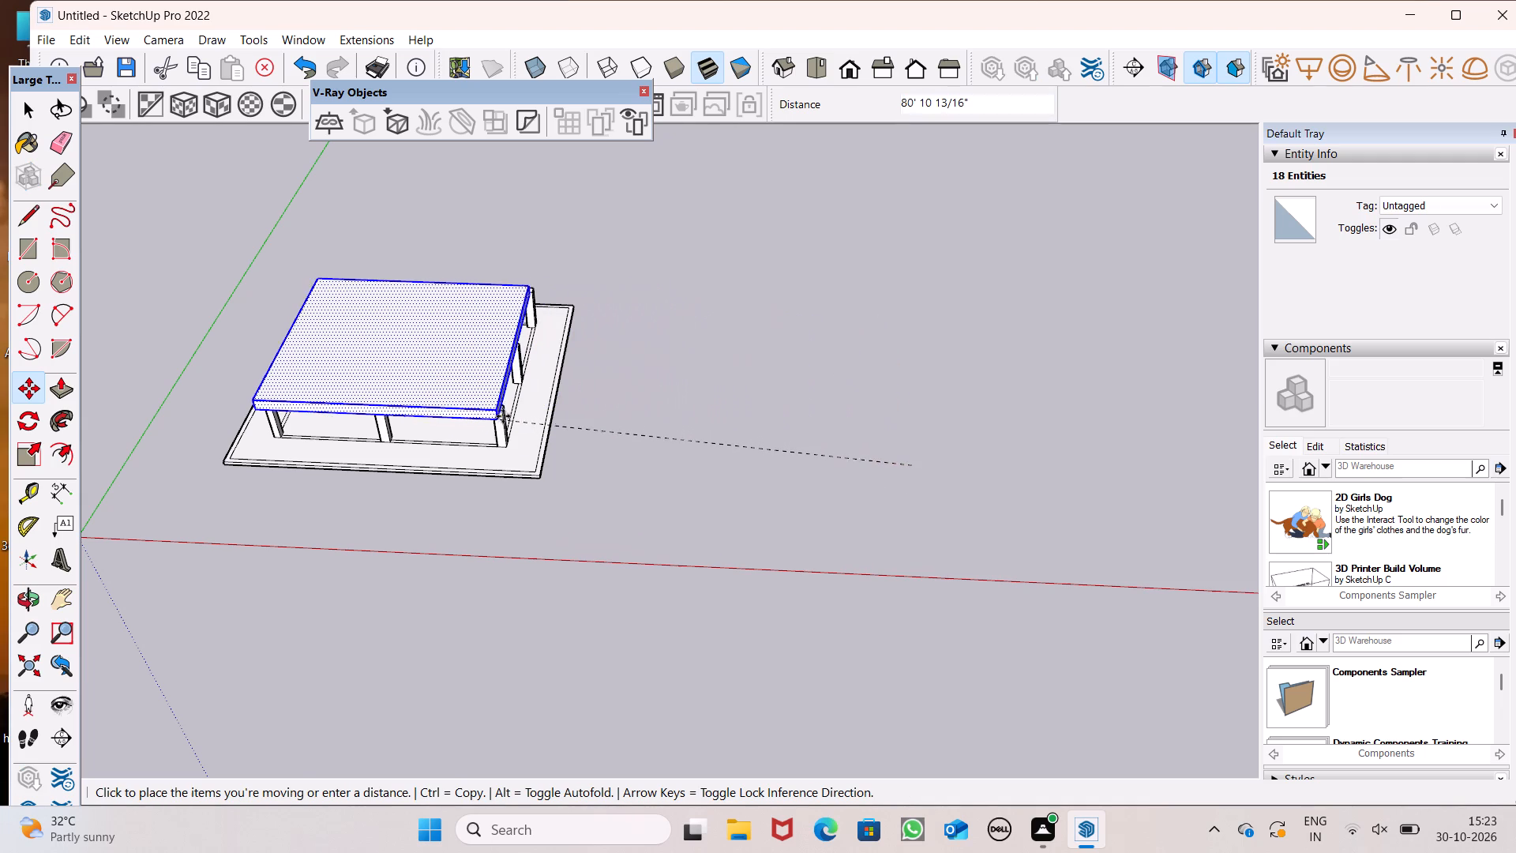
{"action": "left_click_drag", "start_coordinate": [503, 416], "coordinate": [508, 415]}
Examine from several sides how the cover slab sits on the column tops, clearing the selection.
{"action": "middle_click_drag", "start_coordinate": [502, 430], "coordinate": [389, 156]}
{"action": "scroll", "coordinate": [459, 314], "scroll_direction": "up", "scroll_amount": 4}
{"action": "scroll", "coordinate": [478, 418], "scroll_direction": "up", "scroll_amount": 5}
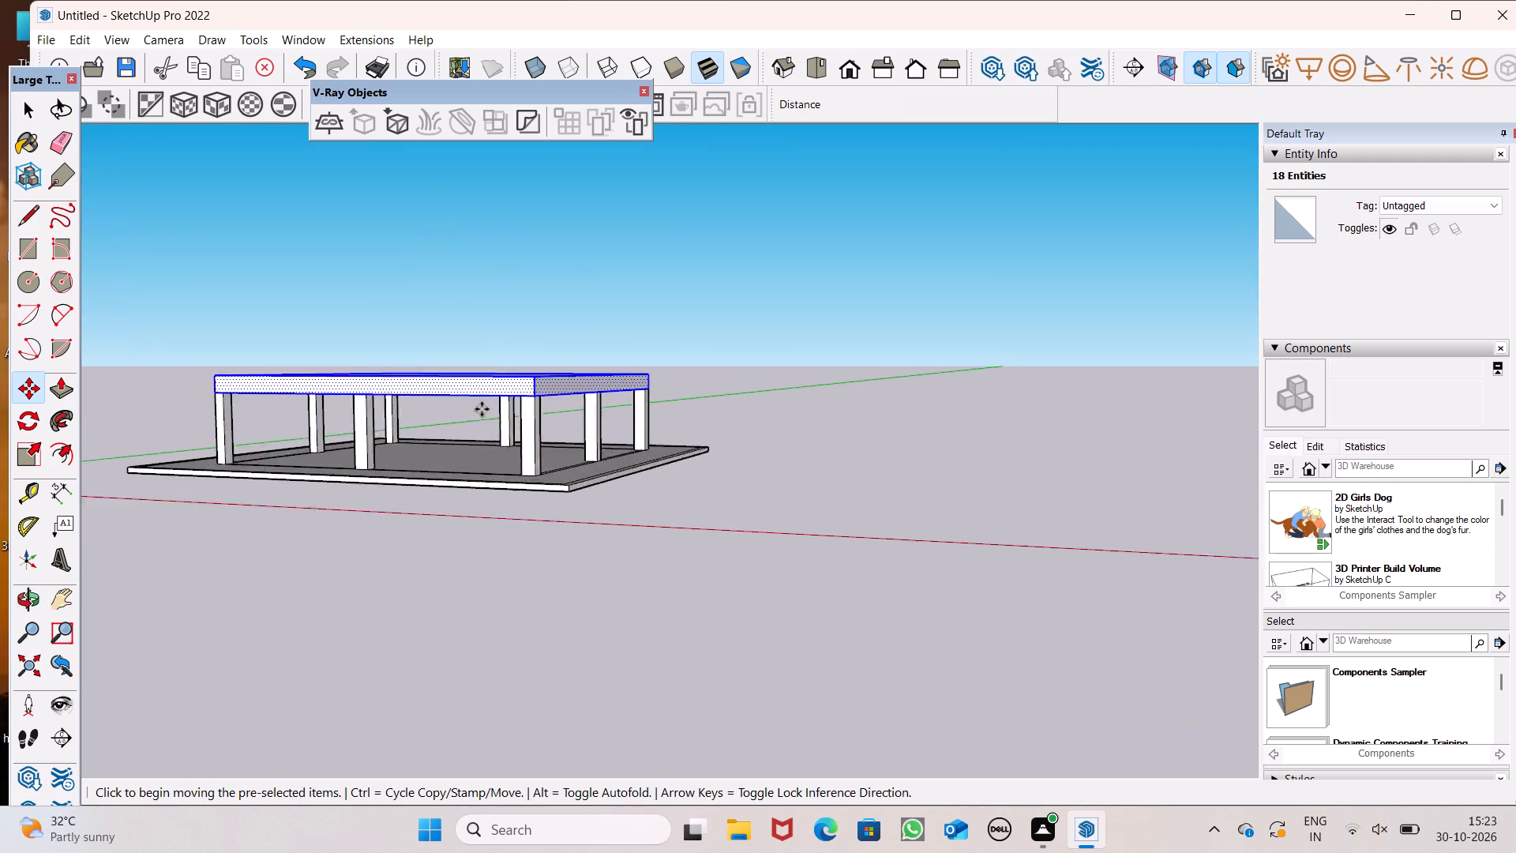
{"action": "scroll", "coordinate": [482, 409], "scroll_direction": "up", "scroll_amount": 5}
{"action": "middle_click_drag", "start_coordinate": [612, 417], "coordinate": [438, 359]}
{"action": "scroll", "coordinate": [362, 340], "scroll_direction": "up", "scroll_amount": 9}
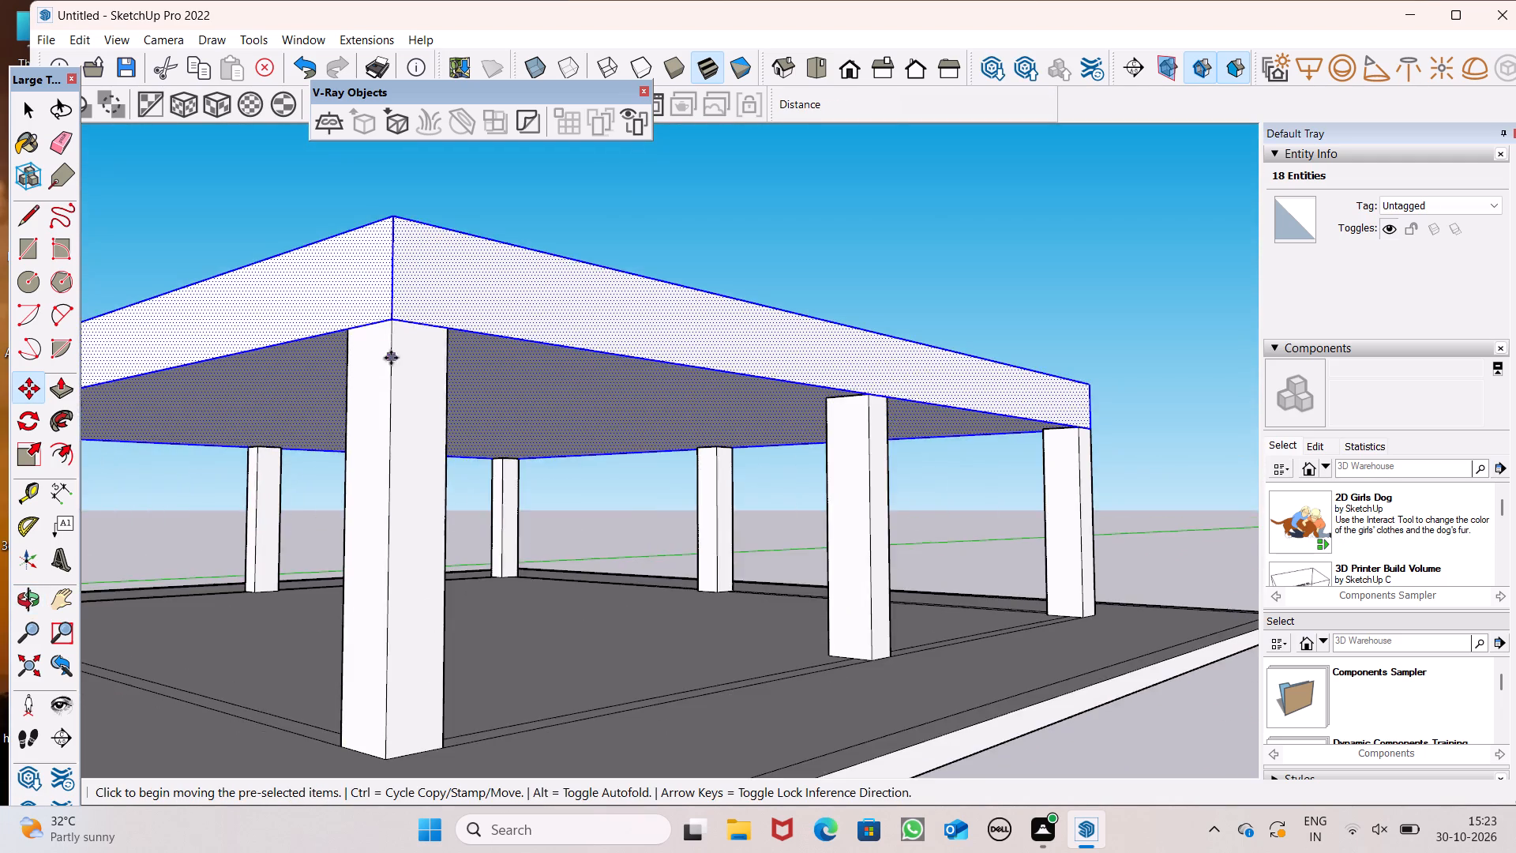
{"action": "middle_click_drag", "start_coordinate": [391, 359], "coordinate": [582, 528]}
{"action": "scroll", "coordinate": [845, 446], "scroll_direction": "down", "scroll_amount": 4}
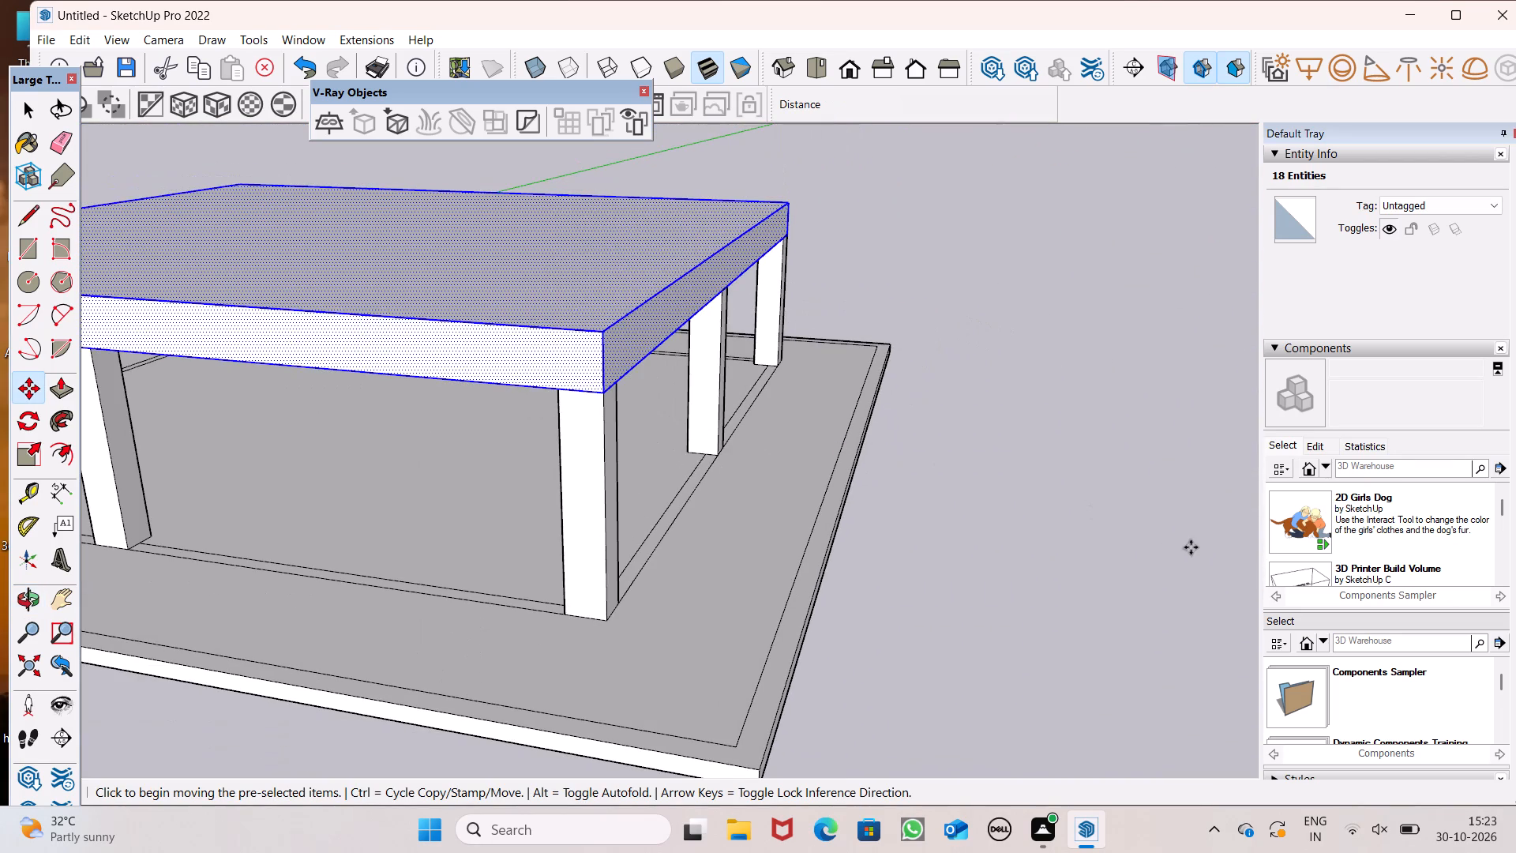
{"action": "key", "text": "space"}
{"action": "left_click", "coordinate": [1132, 513]}
{"action": "scroll", "coordinate": [704, 276], "scroll_direction": "down", "scroll_amount": 5}
{"action": "middle_click_drag", "start_coordinate": [400, 347], "coordinate": [676, 270]}
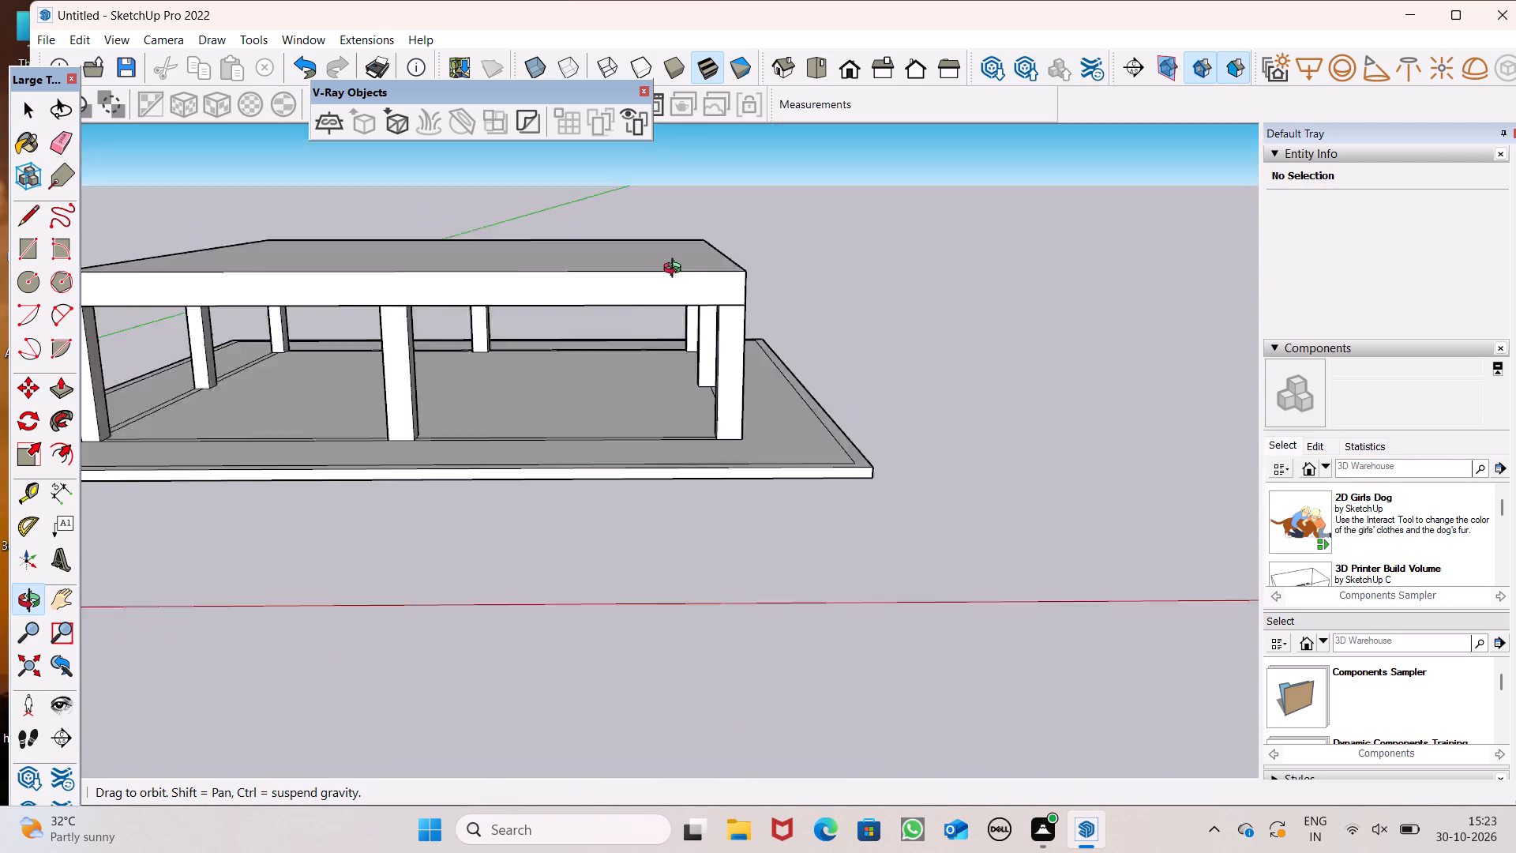
{"action": "middle_click_drag", "start_coordinate": [676, 270], "coordinate": [612, 301]}
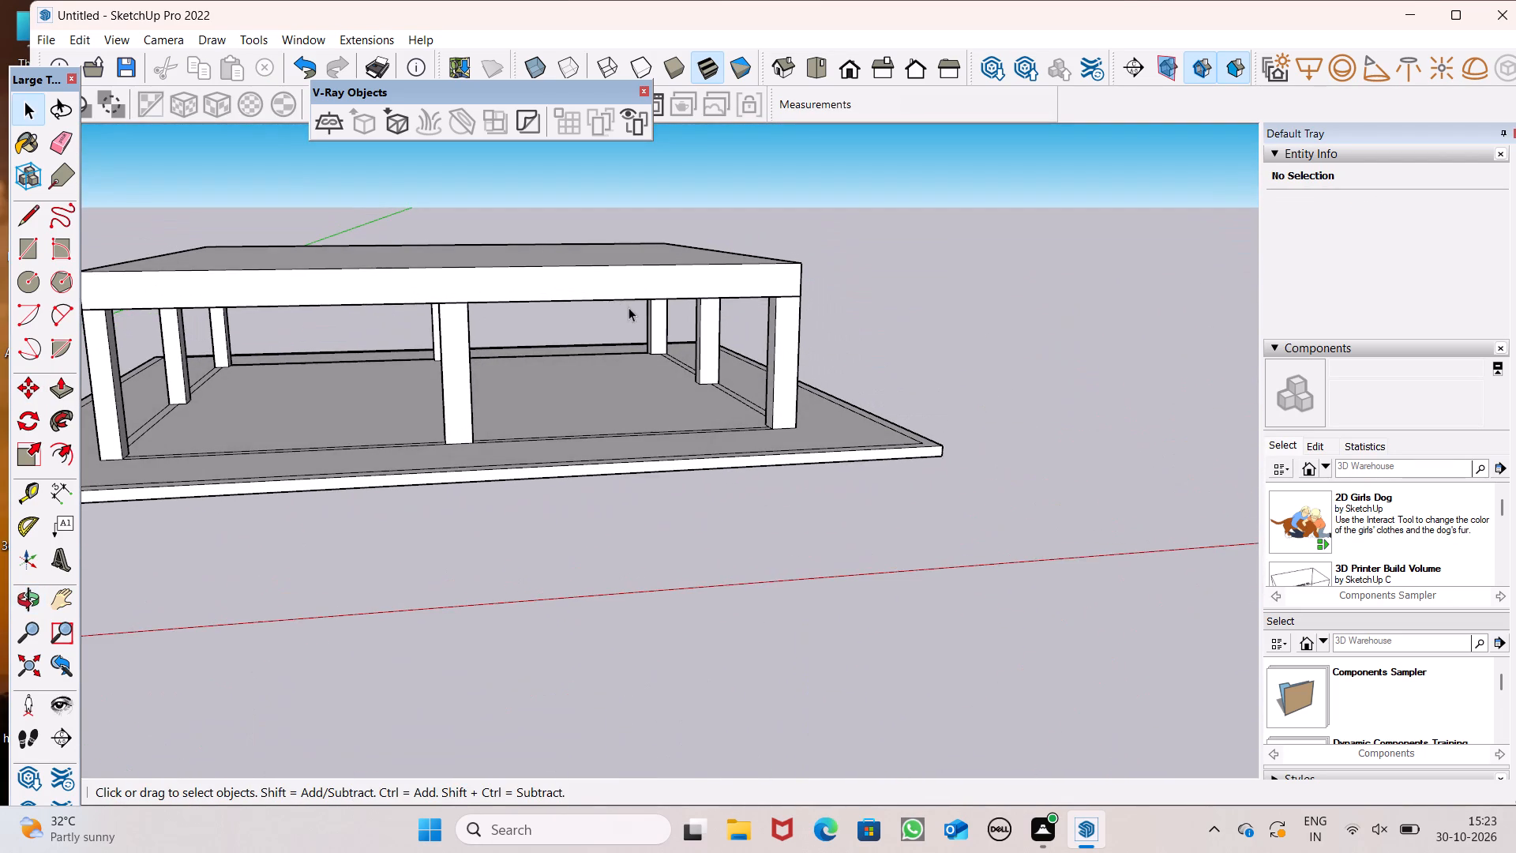
{"action": "scroll", "coordinate": [752, 274], "scroll_direction": "down", "scroll_amount": 5}
{"action": "middle_click_drag", "start_coordinate": [746, 279], "coordinate": [786, 289]}
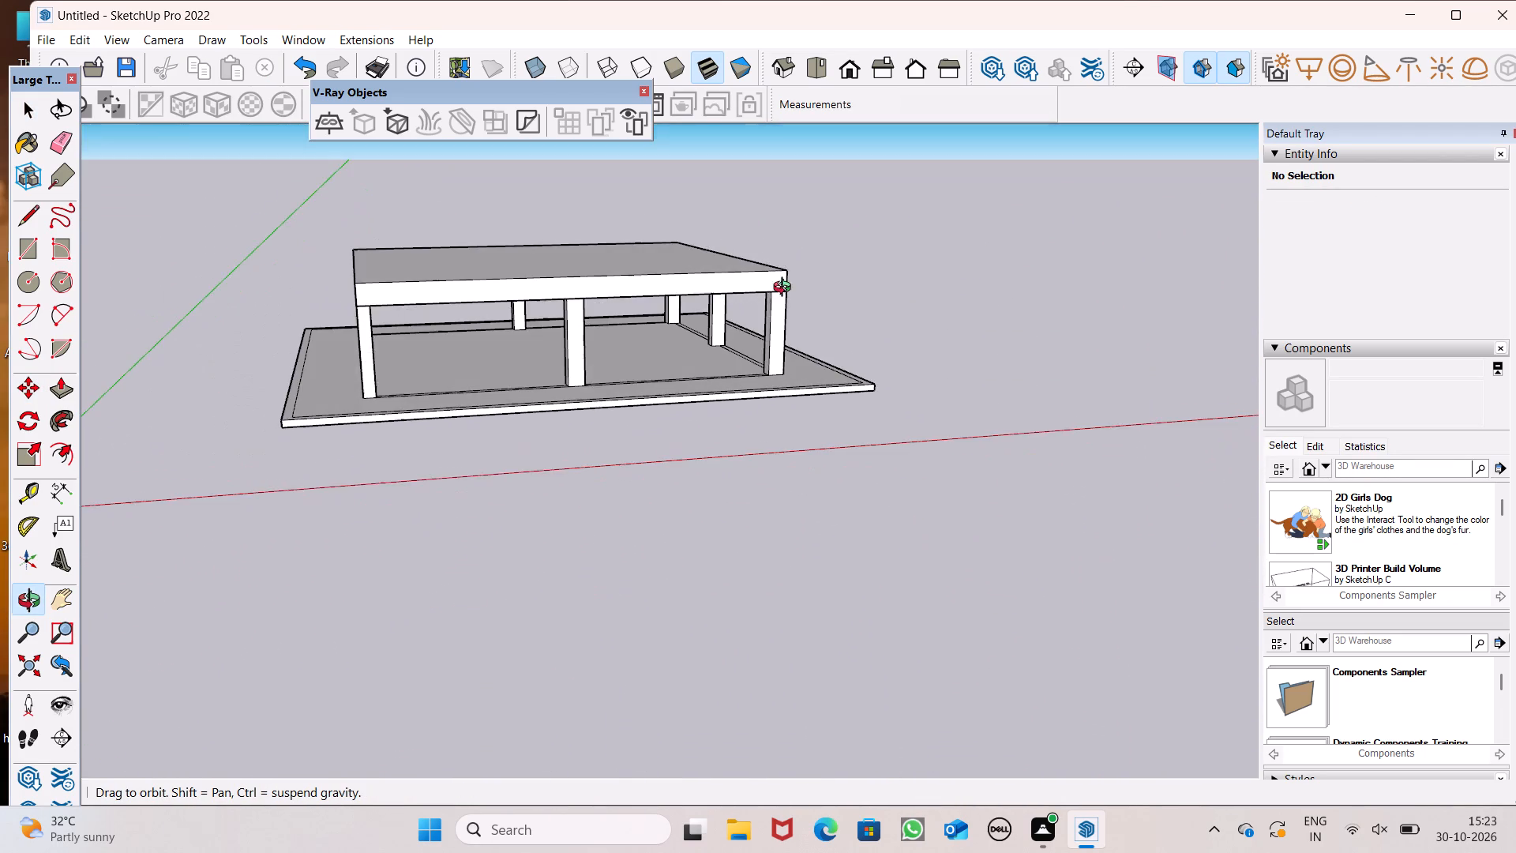
{"action": "middle_click_drag", "start_coordinate": [786, 289], "coordinate": [899, 359]}
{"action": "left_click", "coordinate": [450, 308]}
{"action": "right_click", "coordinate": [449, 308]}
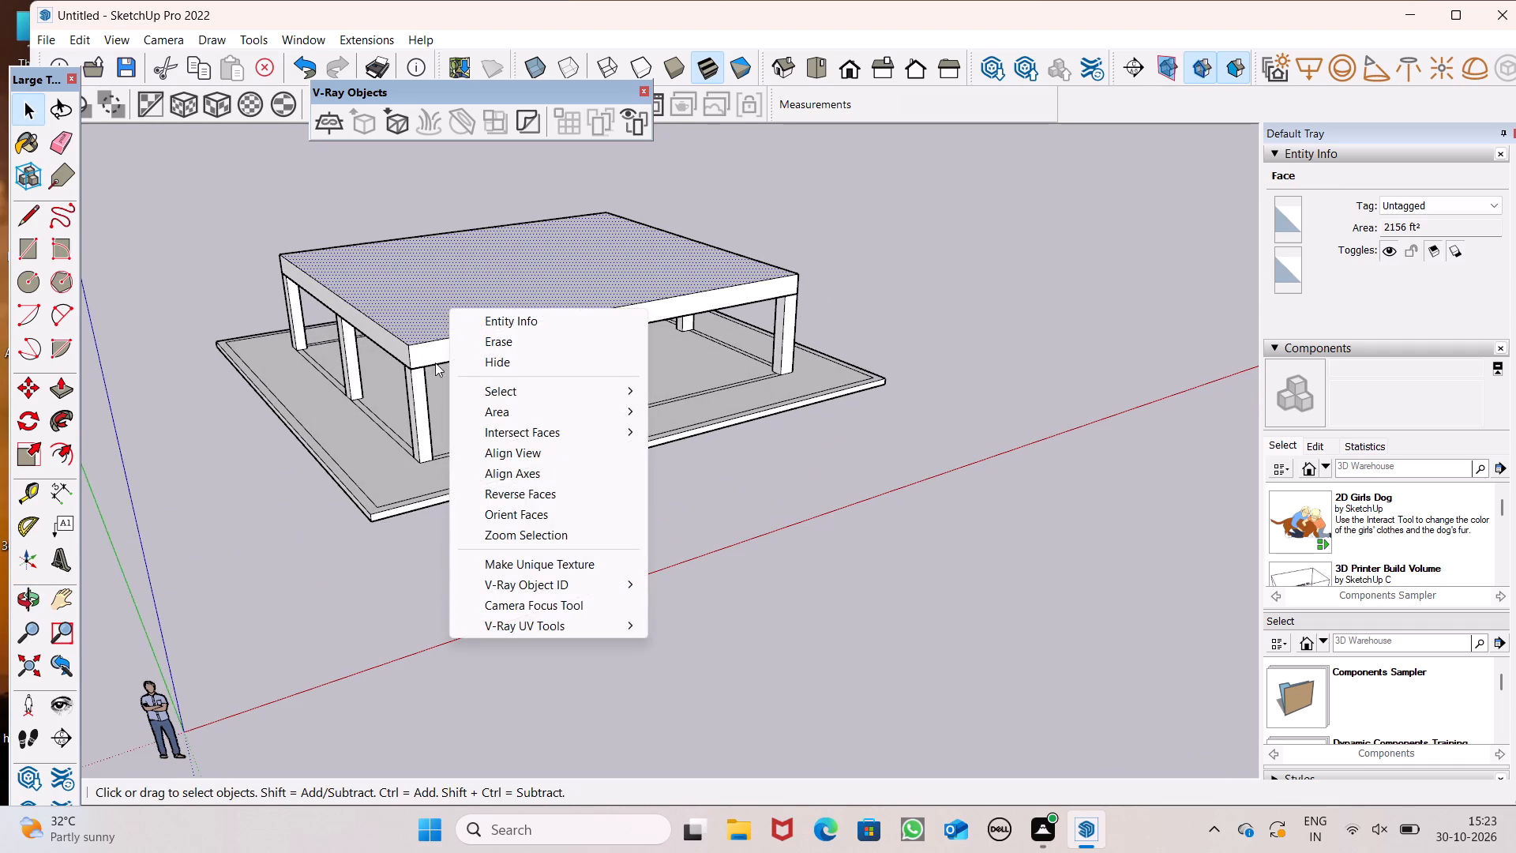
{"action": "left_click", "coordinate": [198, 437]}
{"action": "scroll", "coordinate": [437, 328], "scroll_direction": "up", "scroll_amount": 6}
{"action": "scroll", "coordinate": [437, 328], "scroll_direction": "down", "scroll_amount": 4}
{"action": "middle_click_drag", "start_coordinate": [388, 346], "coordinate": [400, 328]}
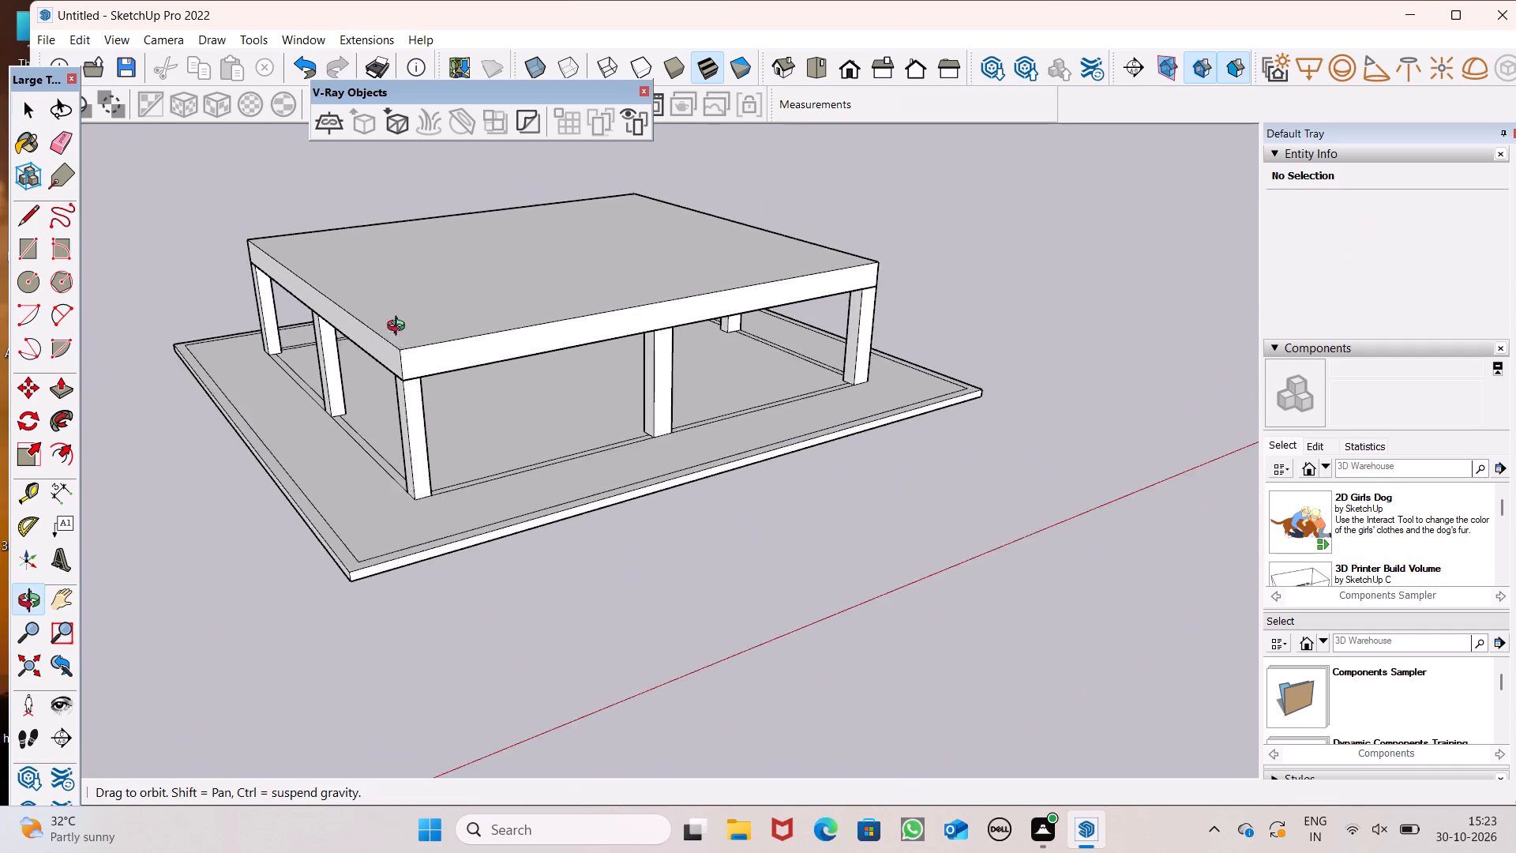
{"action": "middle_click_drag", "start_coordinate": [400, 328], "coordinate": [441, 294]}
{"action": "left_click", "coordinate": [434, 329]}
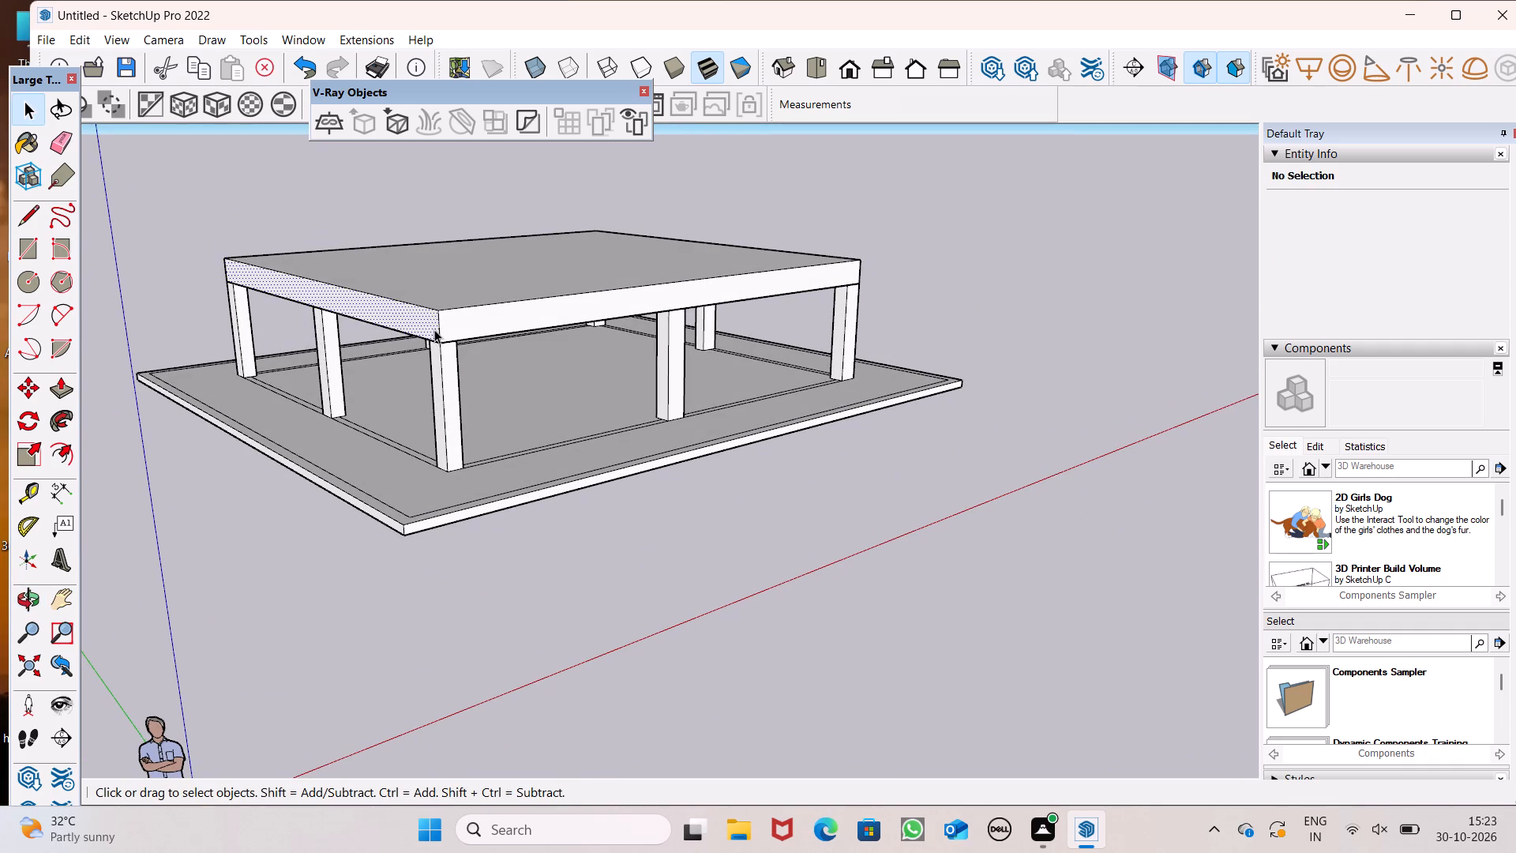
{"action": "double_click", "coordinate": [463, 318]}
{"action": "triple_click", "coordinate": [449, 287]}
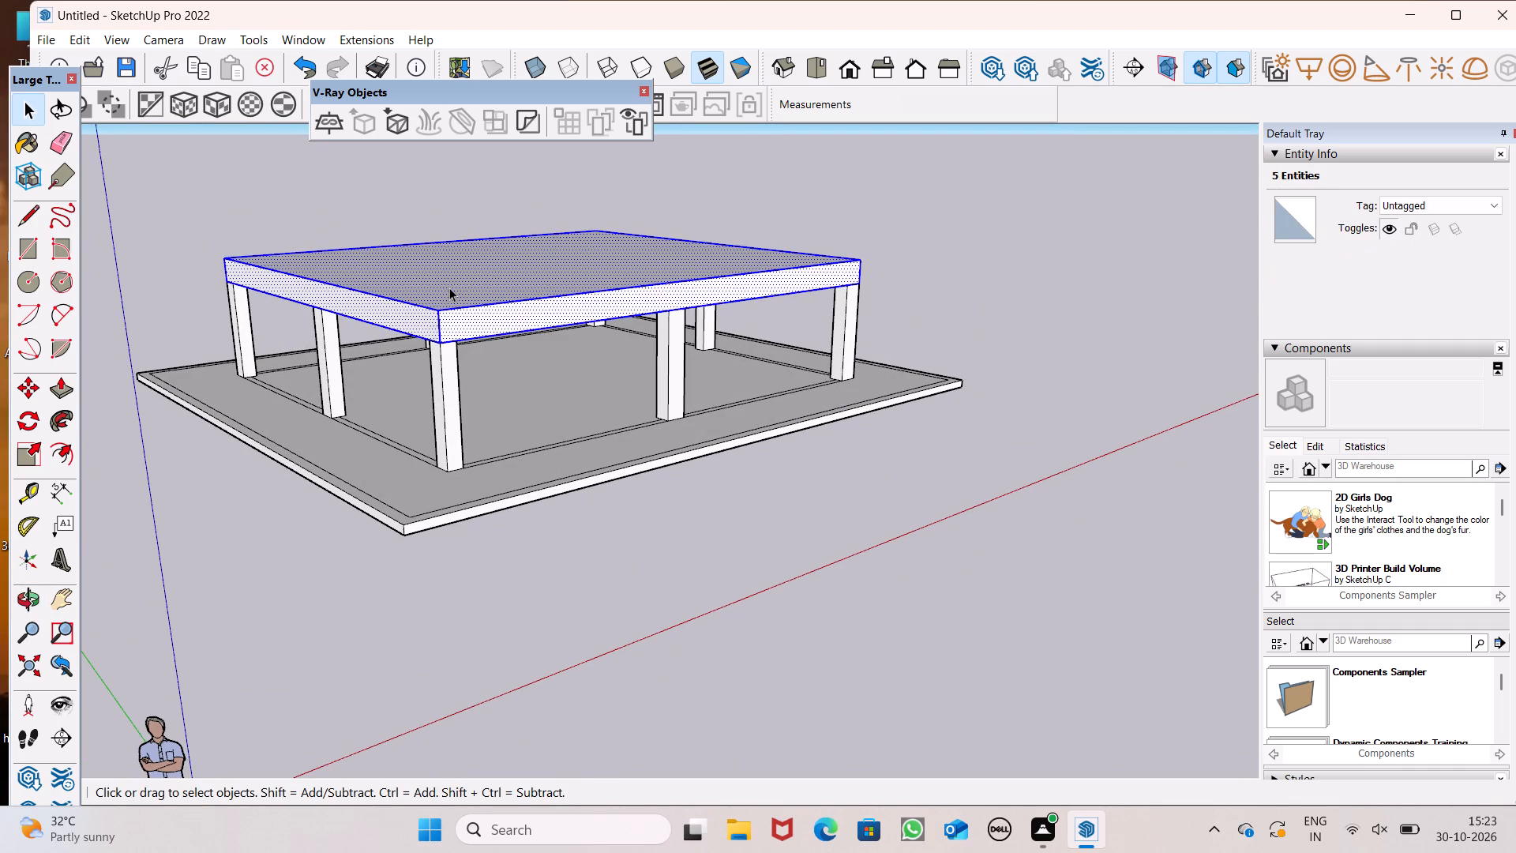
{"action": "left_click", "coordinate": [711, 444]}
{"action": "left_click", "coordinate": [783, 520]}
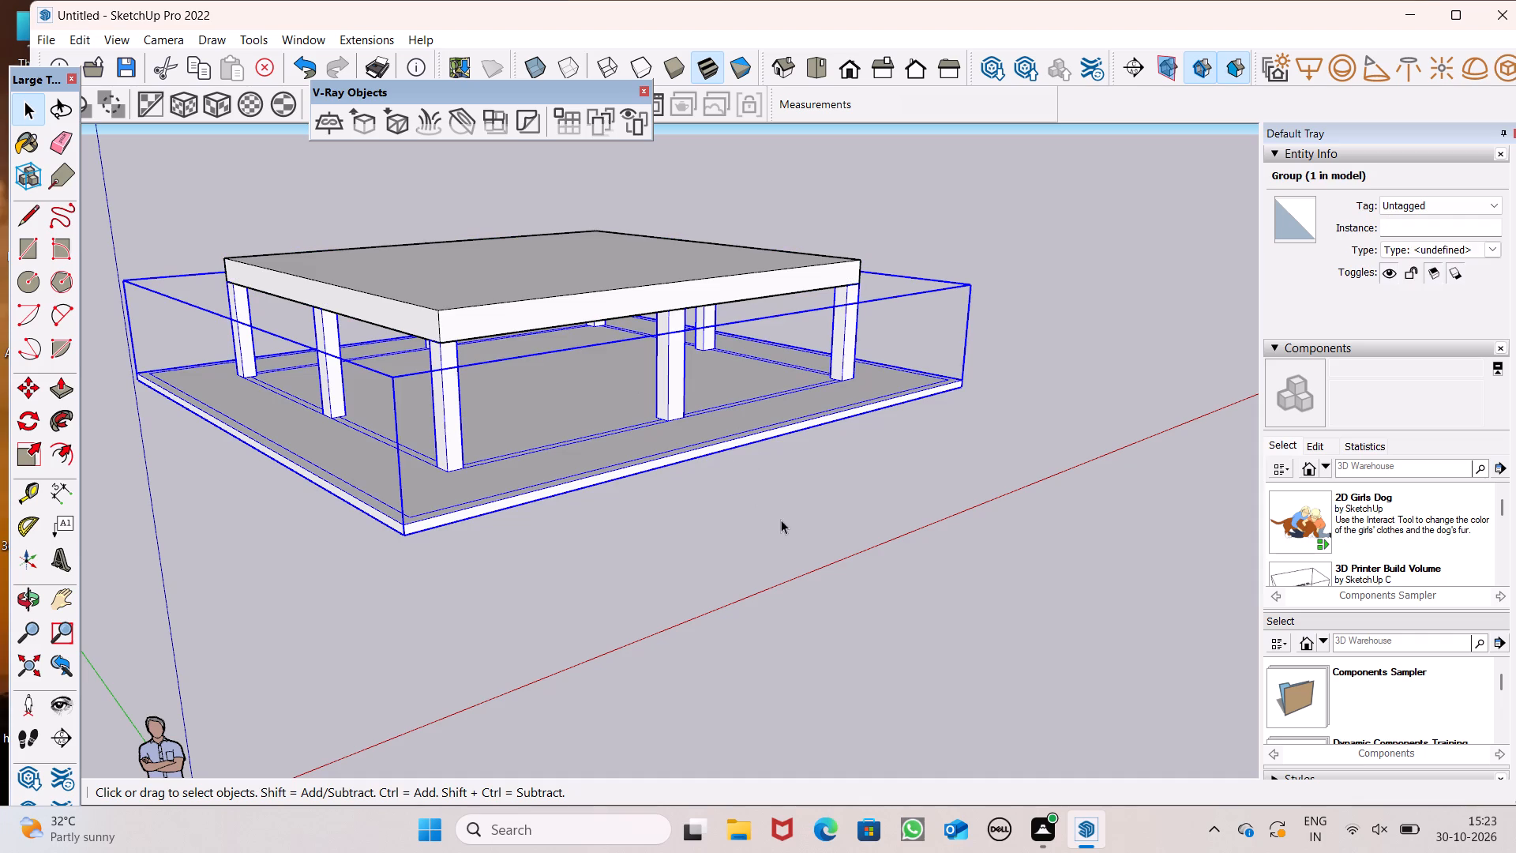
Pull two adjacent side faces of the cover slab outward by about 2' 6 1/2" on the shorter side and 2' 2" on the longer side.
{"action": "left_click", "coordinate": [50, 382]}
{"action": "middle_click_drag", "start_coordinate": [199, 378], "coordinate": [205, 419]}
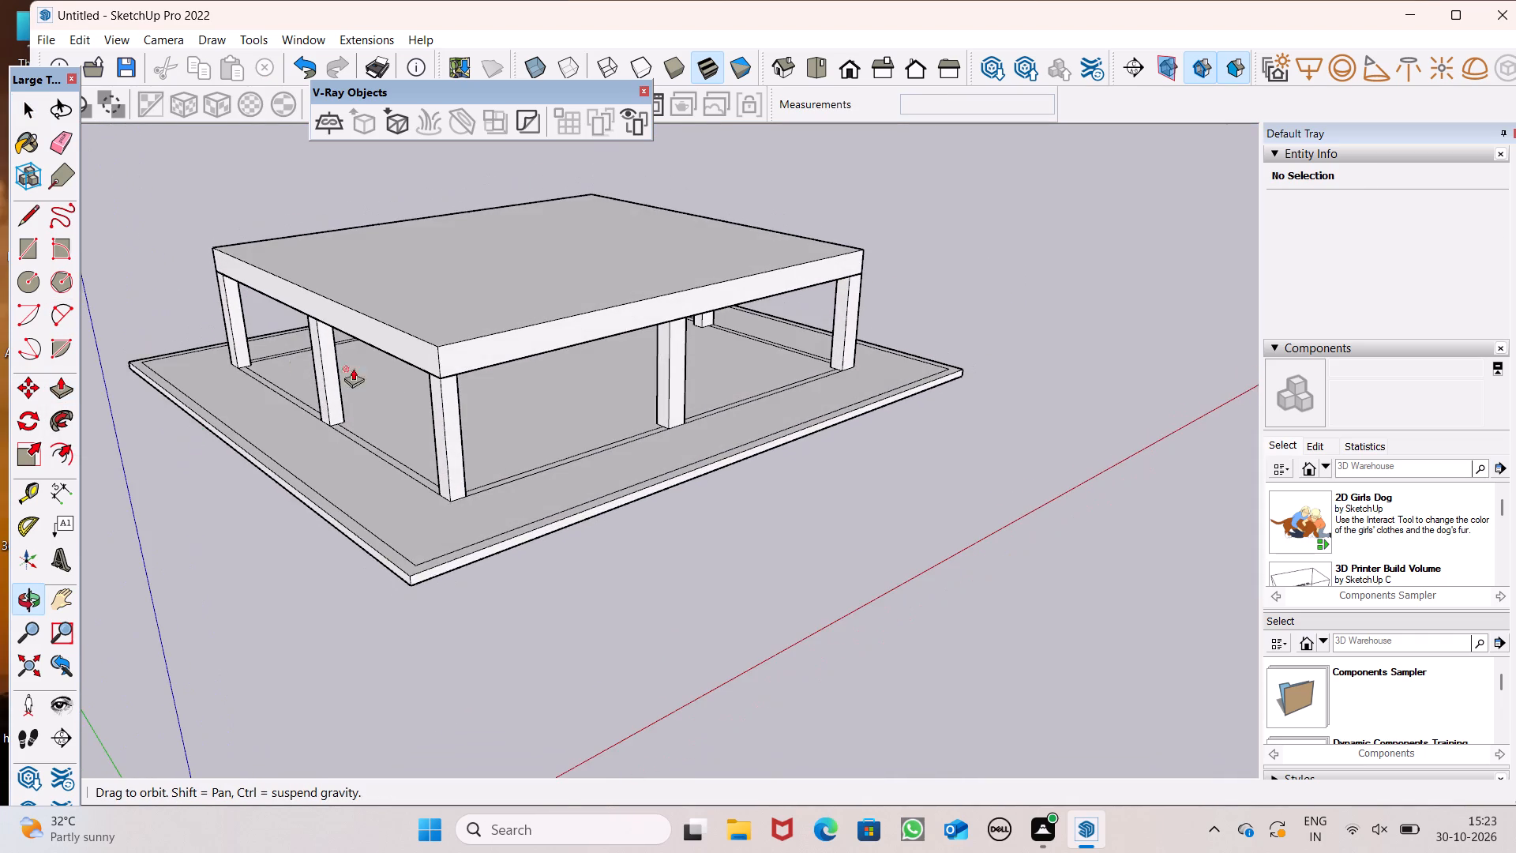
{"action": "scroll", "coordinate": [405, 350], "scroll_direction": "up", "scroll_amount": 3}
{"action": "left_click_drag", "start_coordinate": [407, 344], "coordinate": [363, 376]}
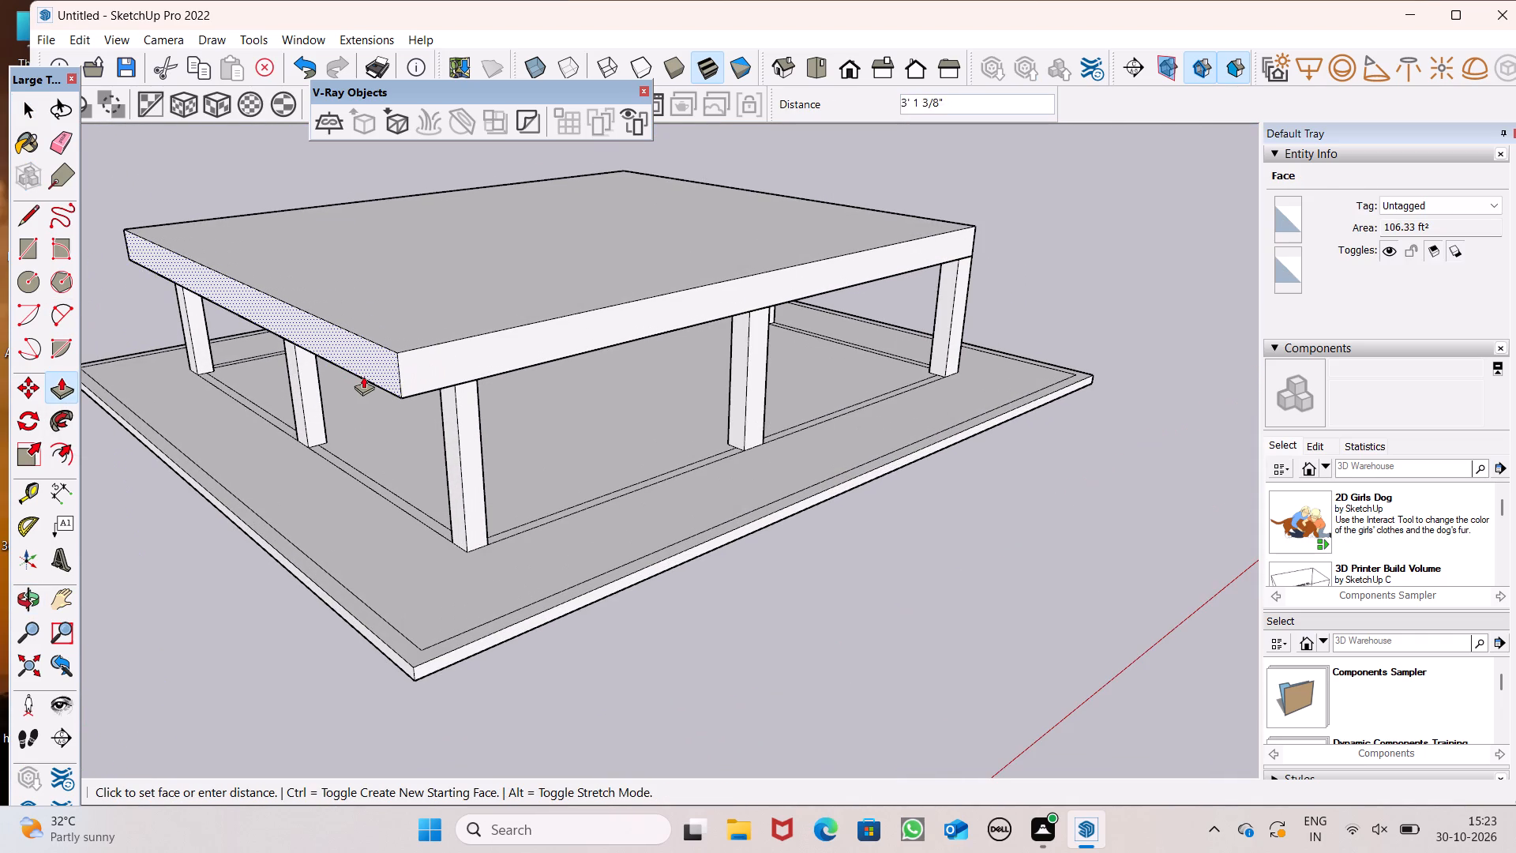
{"action": "left_click_drag", "start_coordinate": [363, 376], "coordinate": [370, 370]}
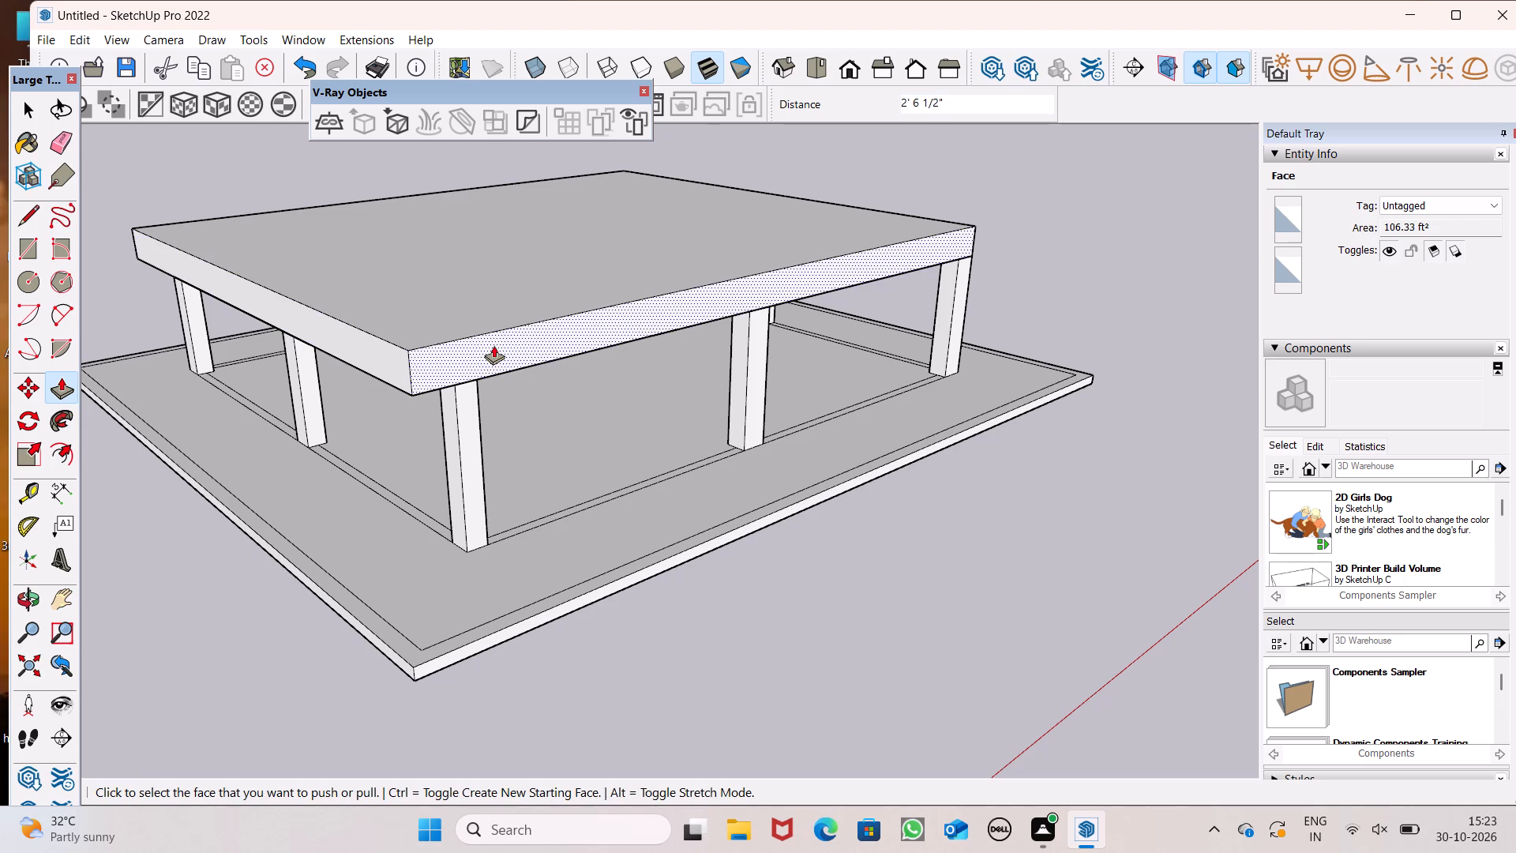
{"action": "left_click_drag", "start_coordinate": [484, 348], "coordinate": [498, 378]}
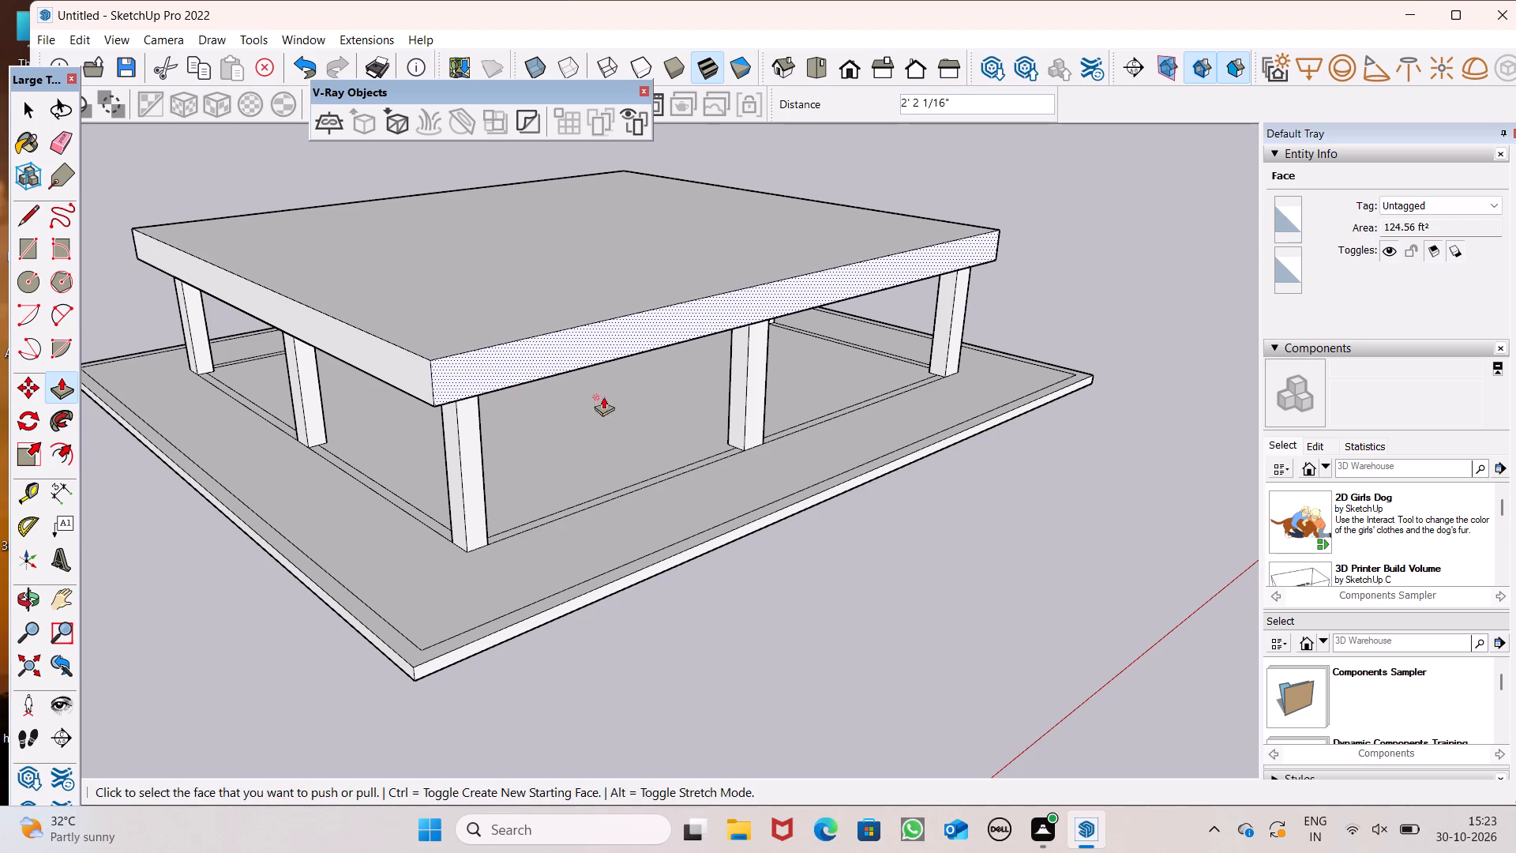
Pull the cover slab's remaining two side faces outward, extending the long side away from the origin by about 4' 8 3/4".
{"action": "middle_click_drag", "start_coordinate": [621, 392], "coordinate": [2, 230]}
{"action": "middle_click_drag", "start_coordinate": [838, 263], "coordinate": [825, 361]}
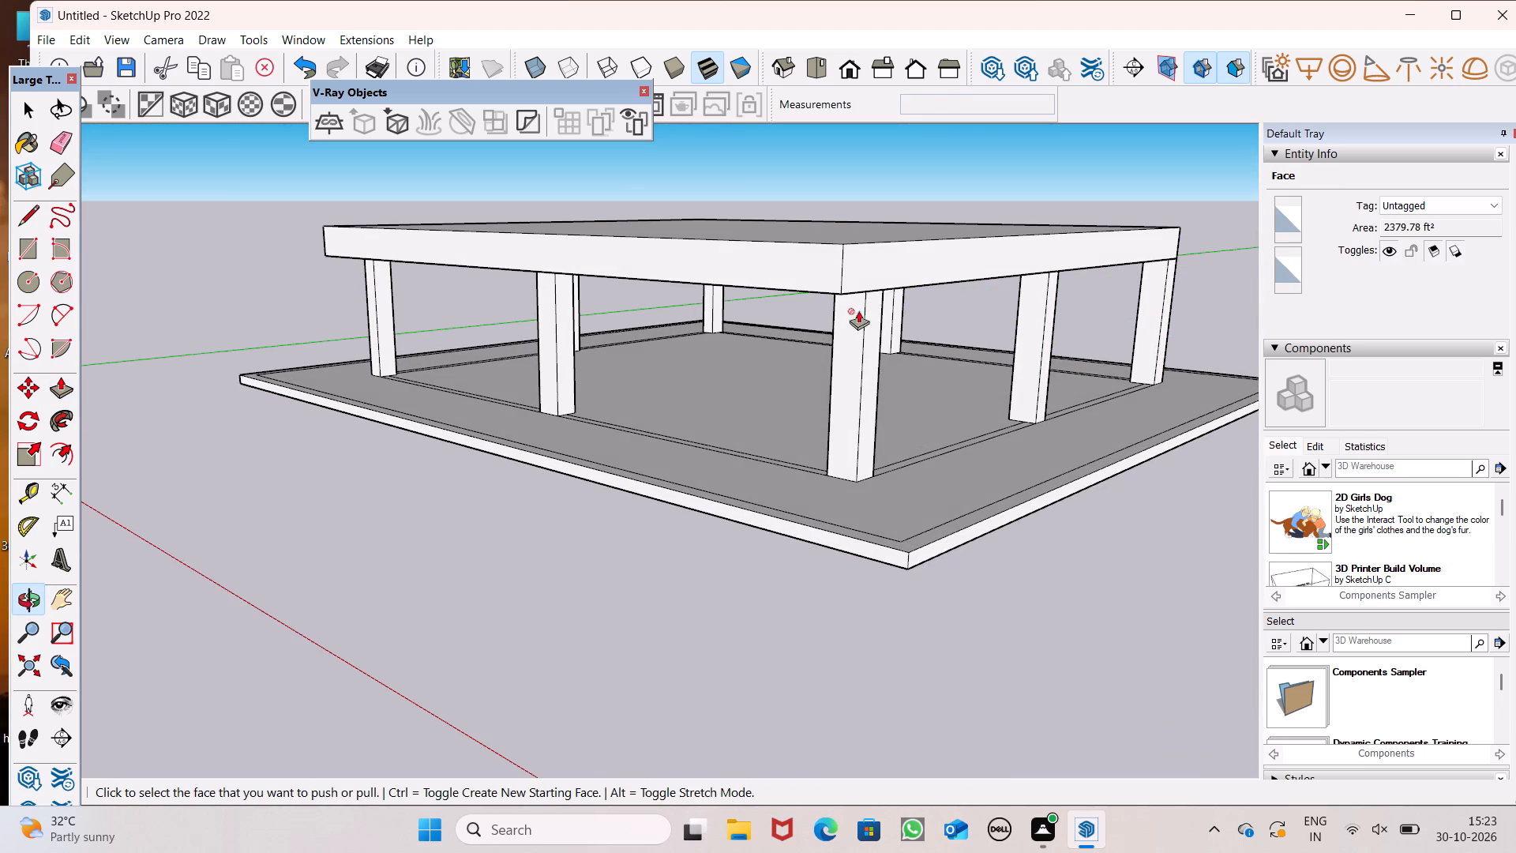
{"action": "left_click_drag", "start_coordinate": [883, 286], "coordinate": [929, 306]}
{"action": "scroll", "coordinate": [801, 296], "scroll_direction": "down", "scroll_amount": 5}
{"action": "middle_click_drag", "start_coordinate": [936, 314], "coordinate": [885, 393]}
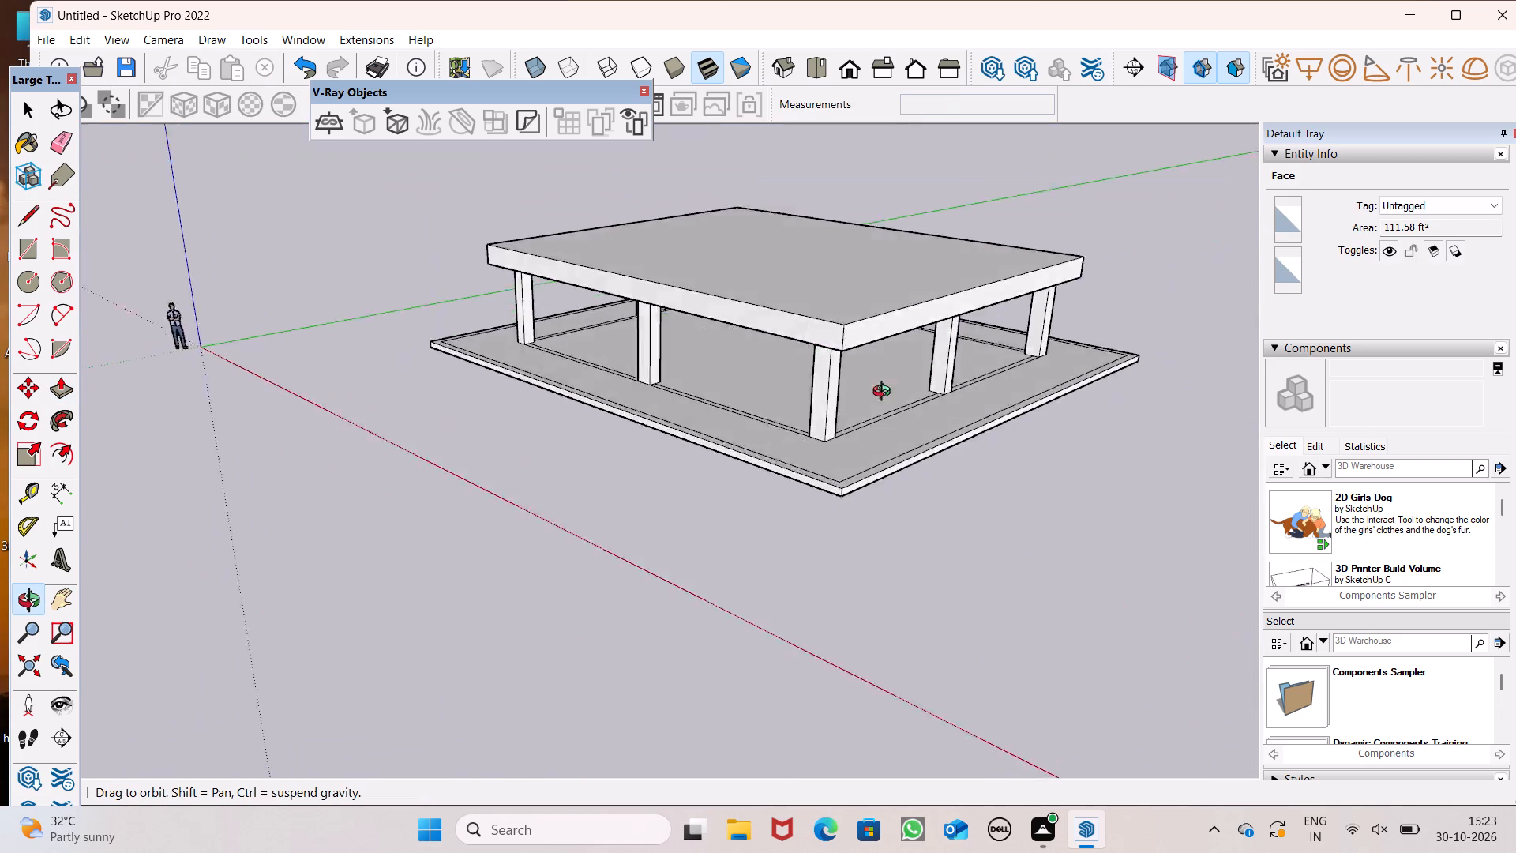
{"action": "middle_click_drag", "start_coordinate": [885, 393], "coordinate": [101, 406]}
{"action": "left_click_drag", "start_coordinate": [471, 431], "coordinate": [478, 459]}
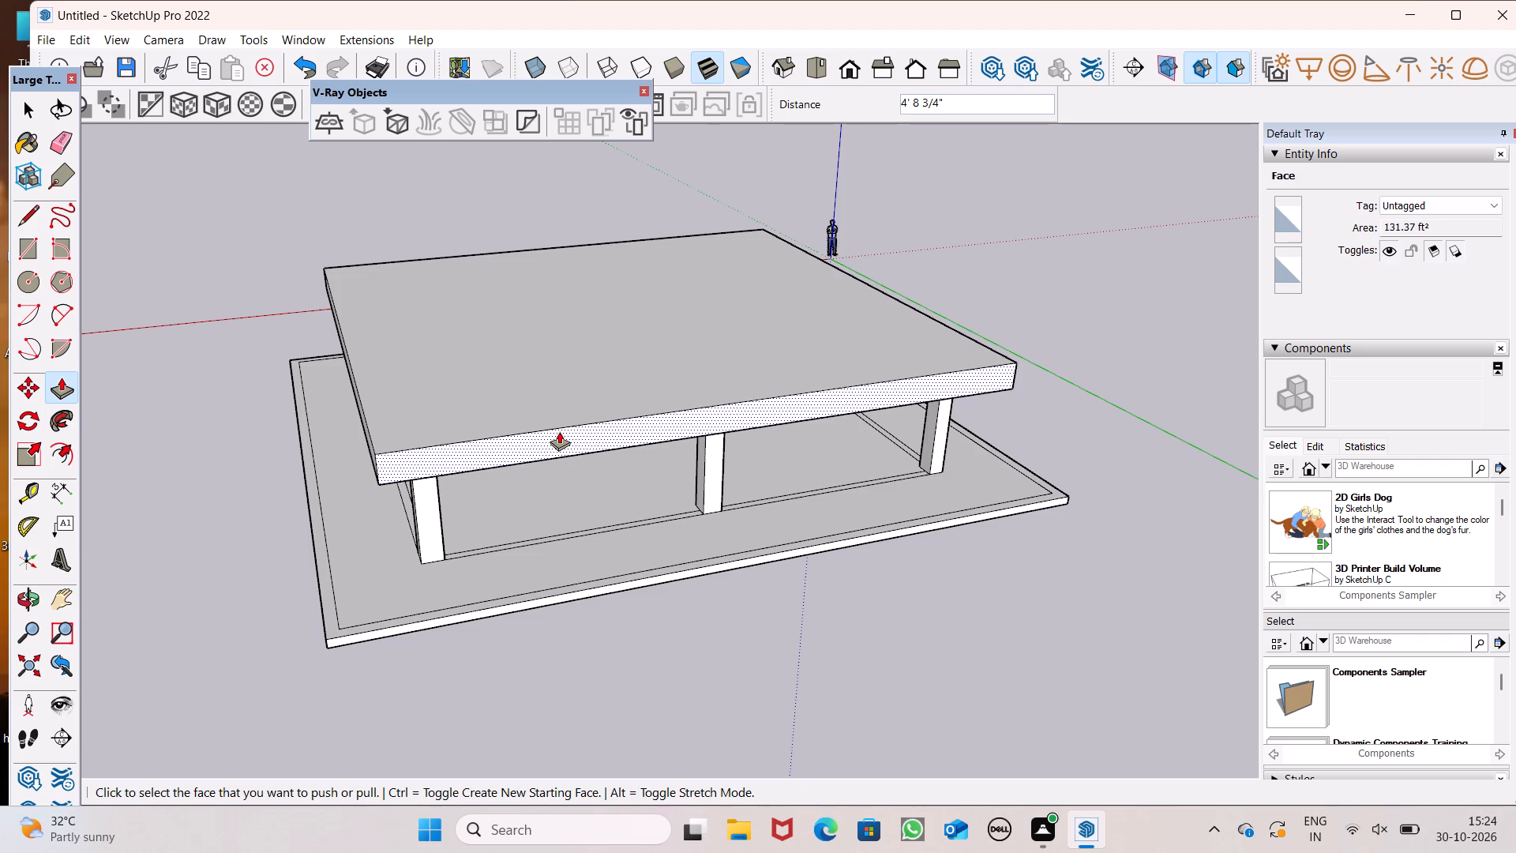
Examine the cover slab's overhang beyond the columns from the front, above and below.
{"action": "scroll", "coordinate": [493, 344], "scroll_direction": "down", "scroll_amount": 3}
{"action": "middle_click_drag", "start_coordinate": [581, 504], "coordinate": [869, 418]}
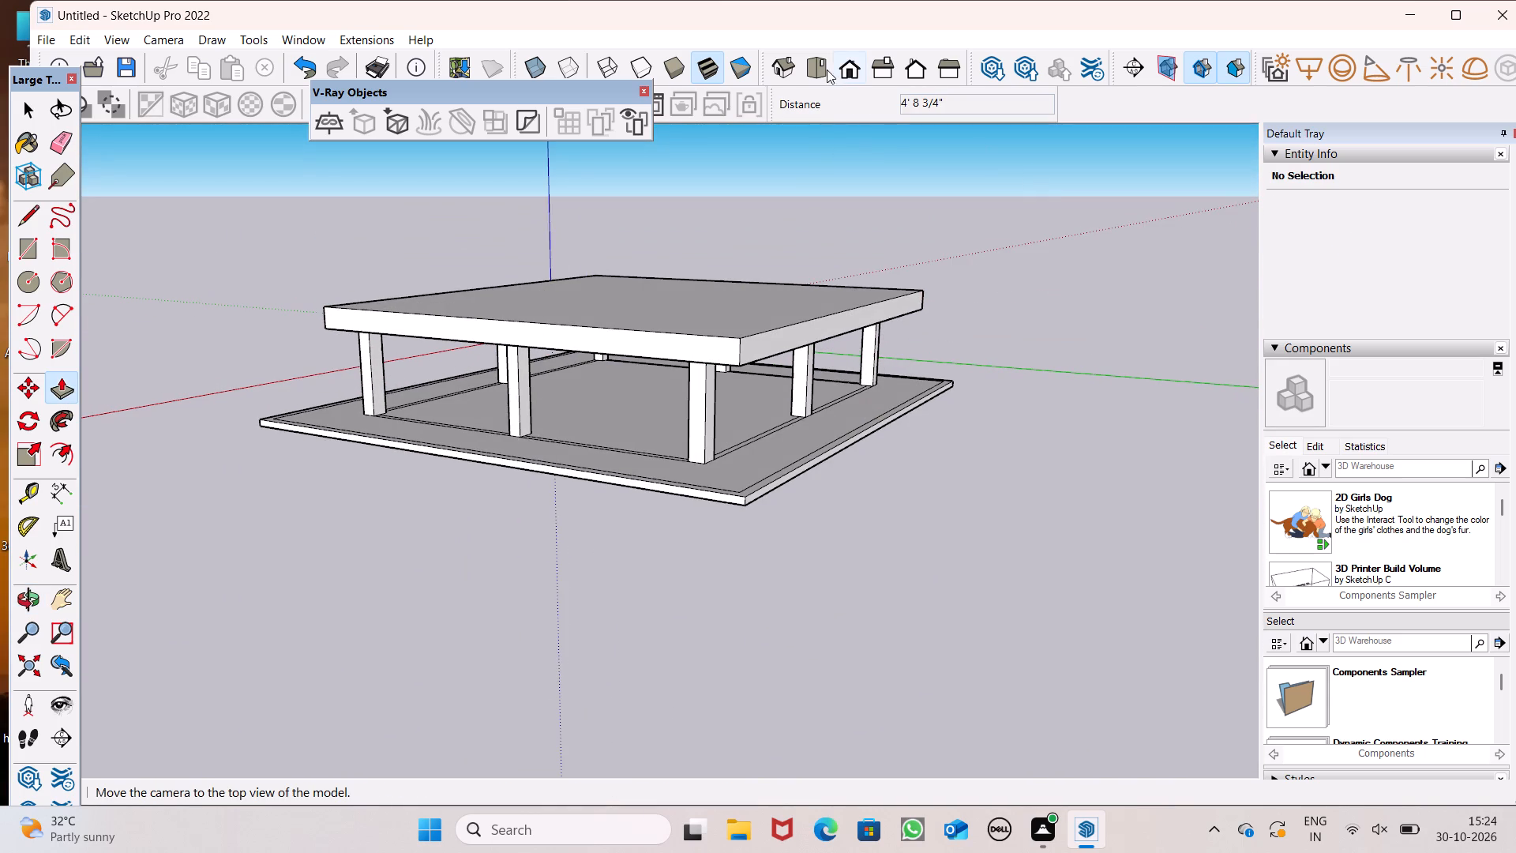
{"action": "left_click", "coordinate": [826, 70]}
{"action": "left_click", "coordinate": [853, 67]}
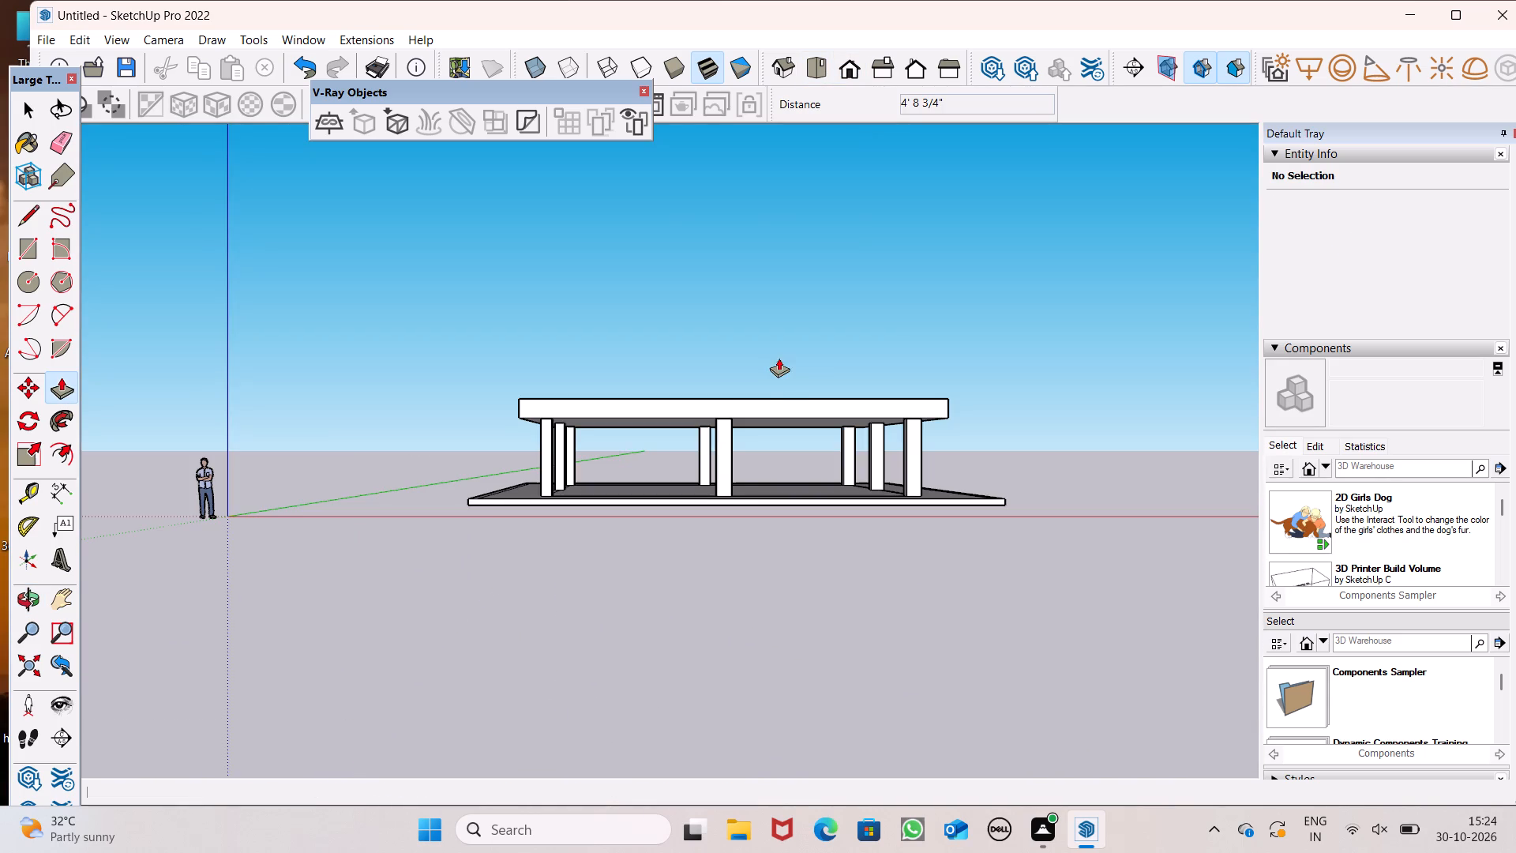
{"action": "scroll", "coordinate": [757, 322], "scroll_direction": "down", "scroll_amount": 4}
{"action": "middle_click_drag", "start_coordinate": [749, 411], "coordinate": [745, 743]}
{"action": "scroll", "coordinate": [698, 563], "scroll_direction": "down", "scroll_amount": 3}
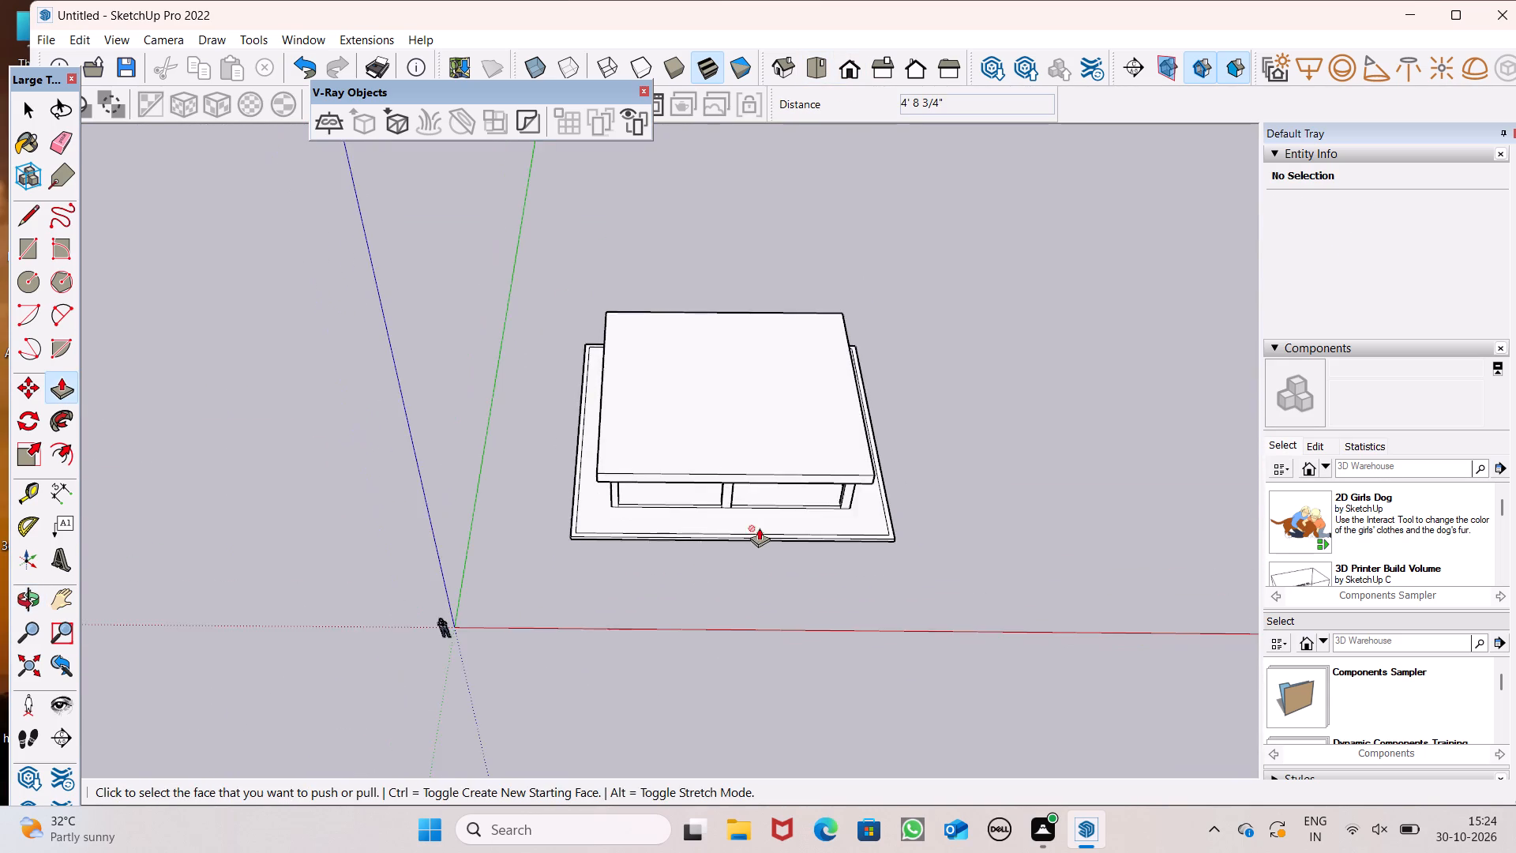
{"action": "middle_click_drag", "start_coordinate": [759, 528], "coordinate": [765, 250]}
{"action": "scroll", "coordinate": [821, 344], "scroll_direction": "up", "scroll_amount": 4}
{"action": "middle_click_drag", "start_coordinate": [861, 494], "coordinate": [869, 309]}
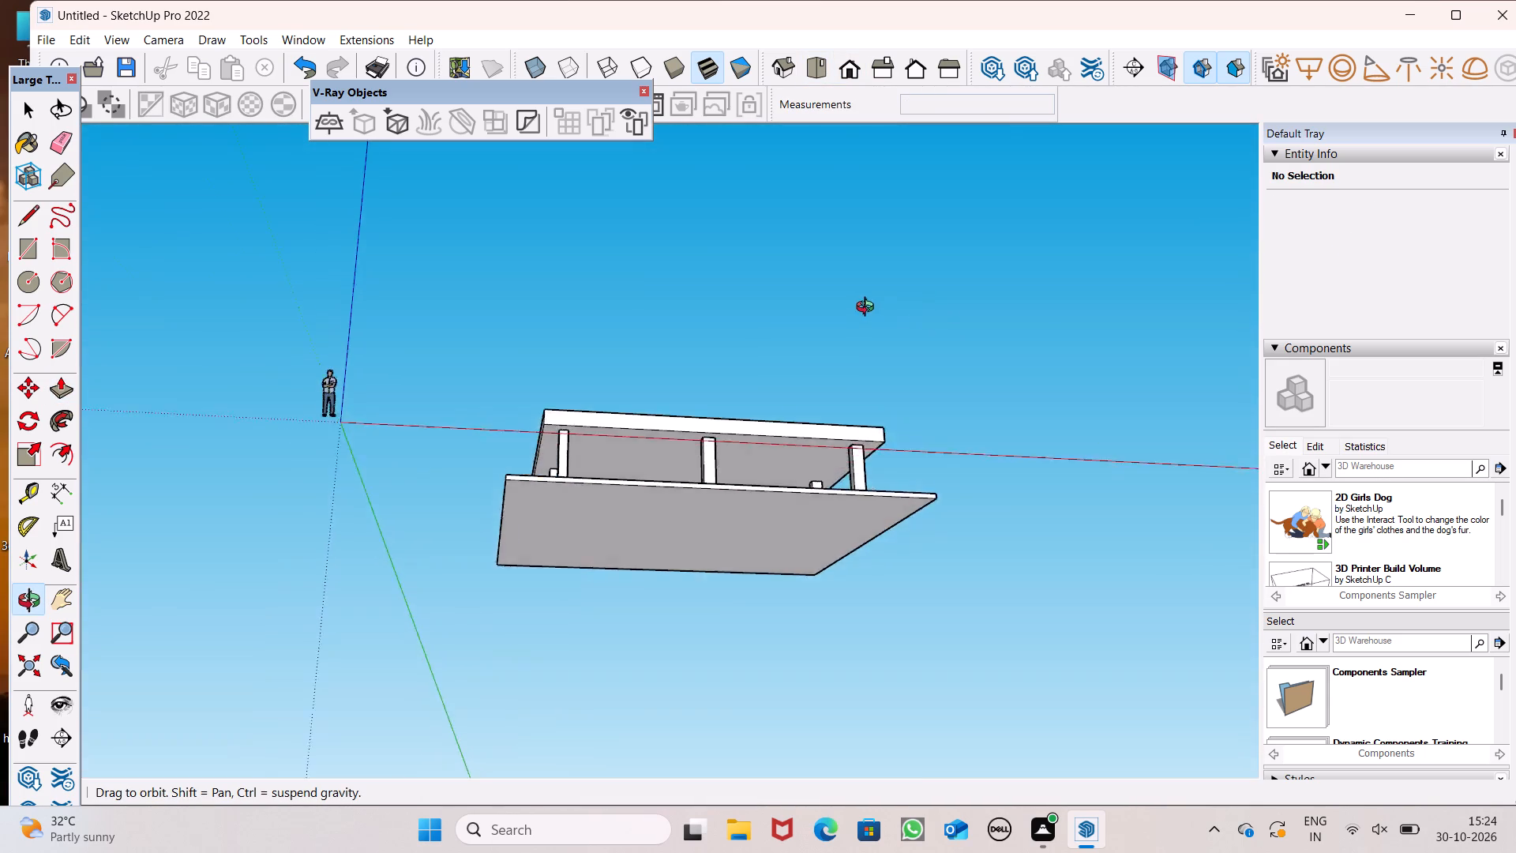
{"action": "middle_click_drag", "start_coordinate": [869, 309], "coordinate": [914, 302]}
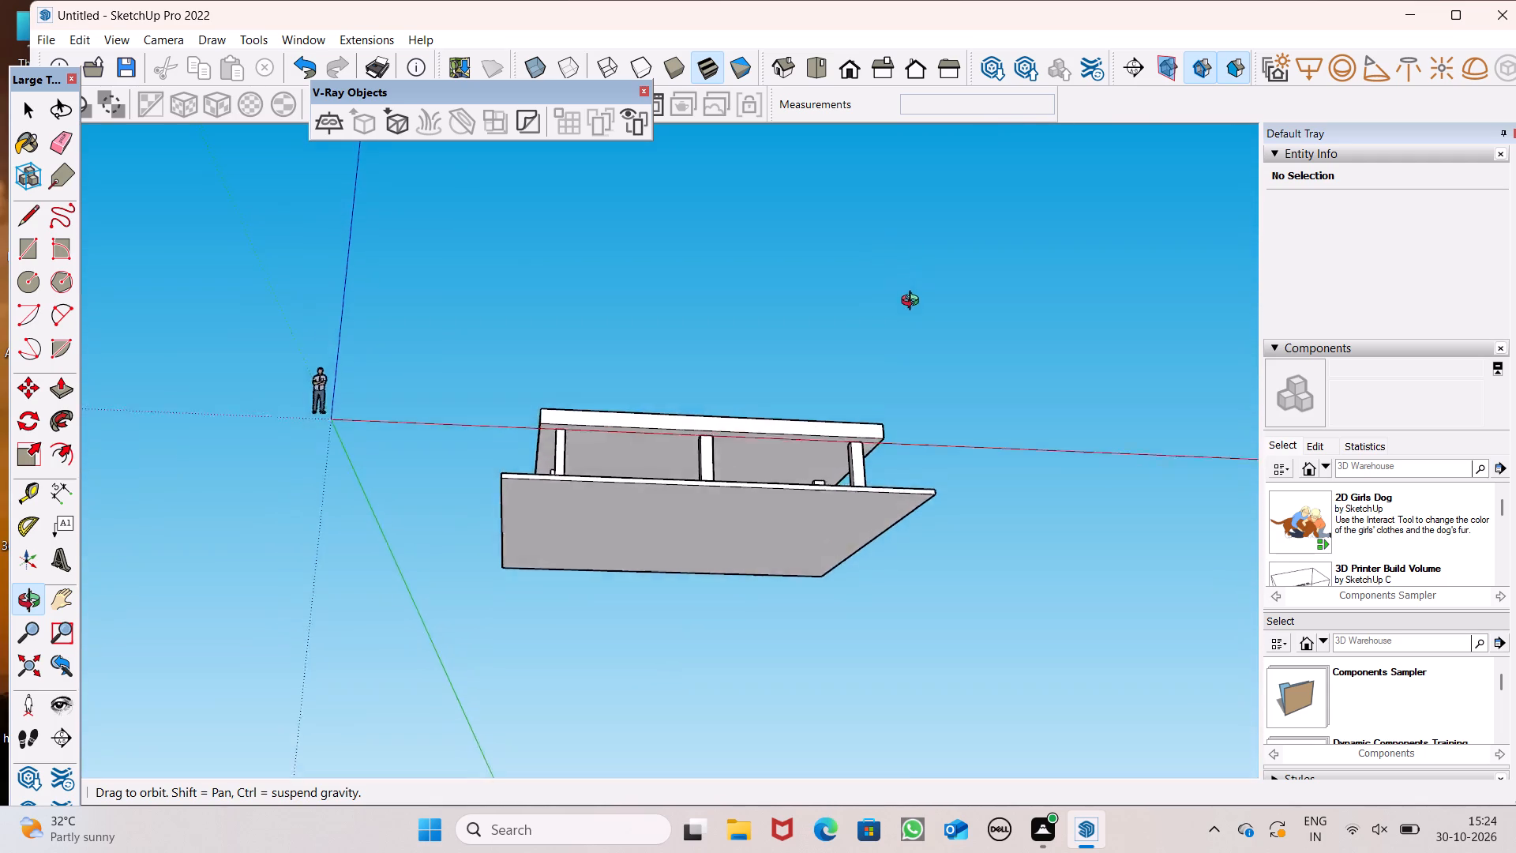
{"action": "middle_click_drag", "start_coordinate": [914, 302], "coordinate": [910, 369]}
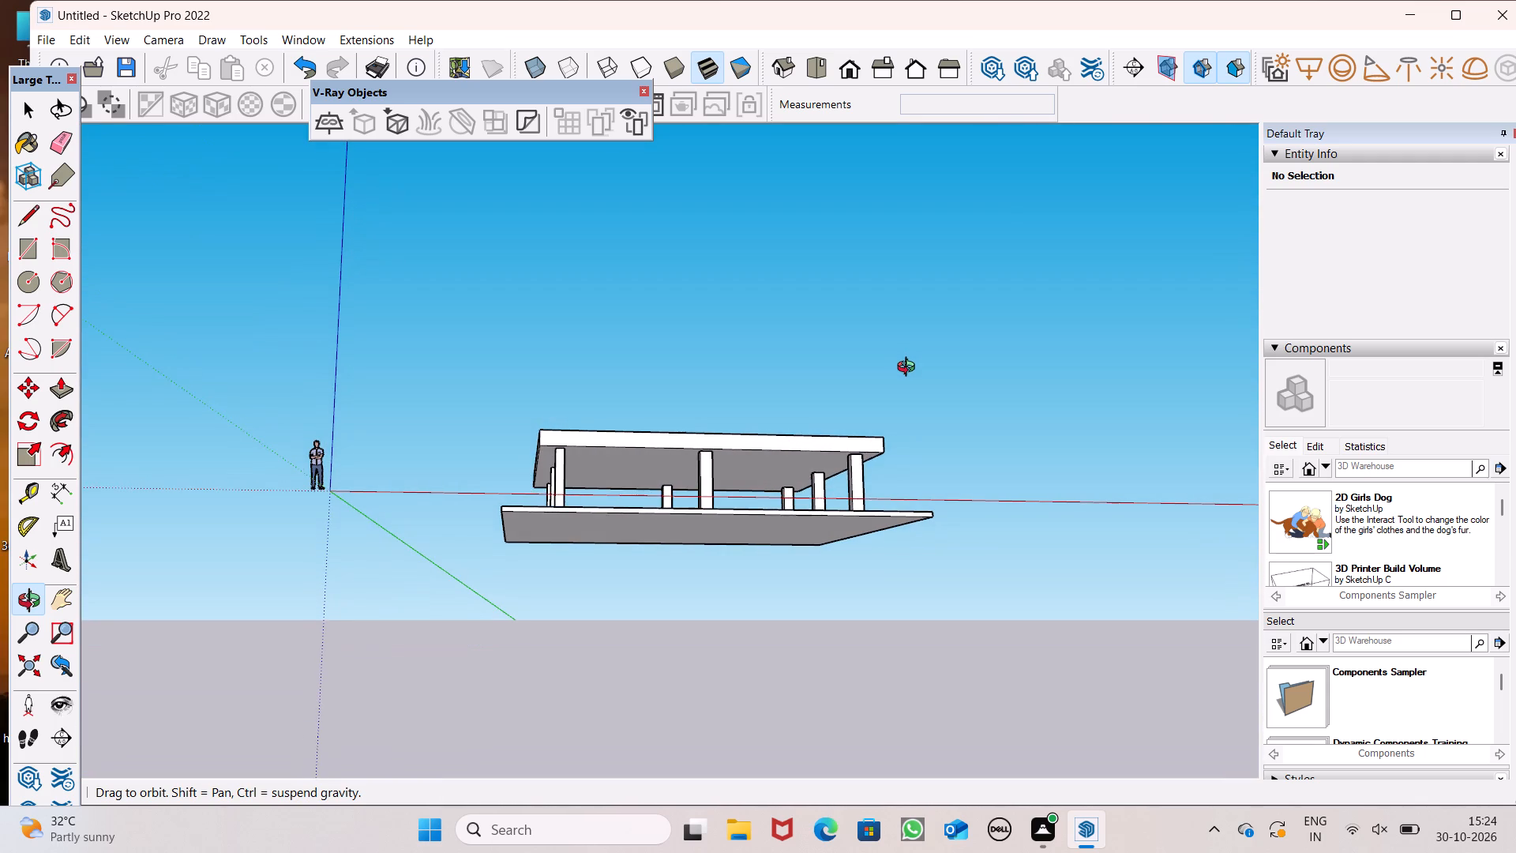
{"action": "middle_click_drag", "start_coordinate": [910, 369], "coordinate": [697, 389]}
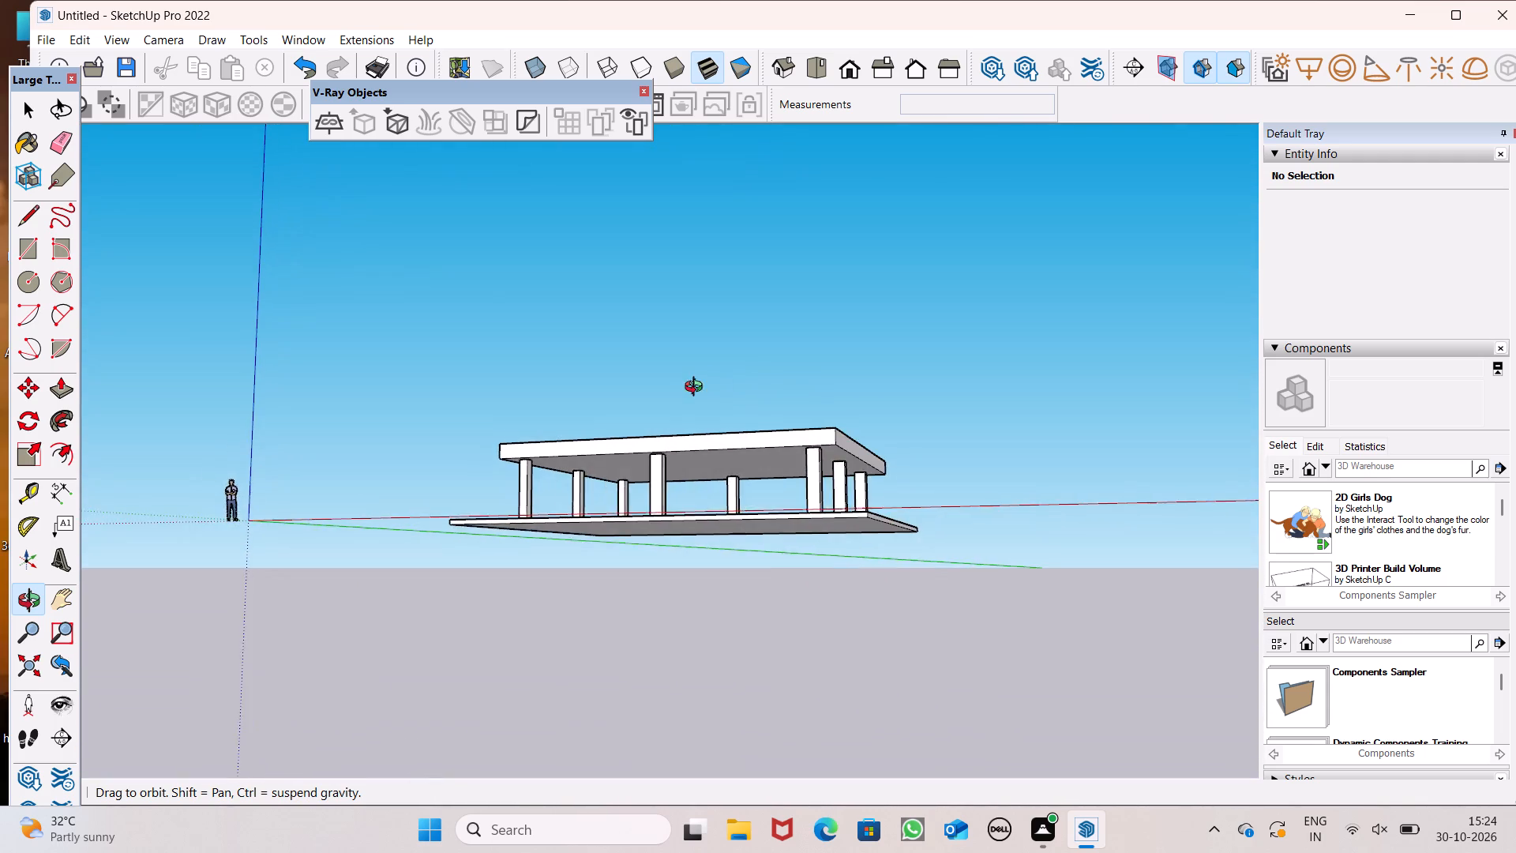
{"action": "middle_click_drag", "start_coordinate": [697, 389], "coordinate": [861, 314]}
{"action": "scroll", "coordinate": [878, 539], "scroll_direction": "up", "scroll_amount": 2}
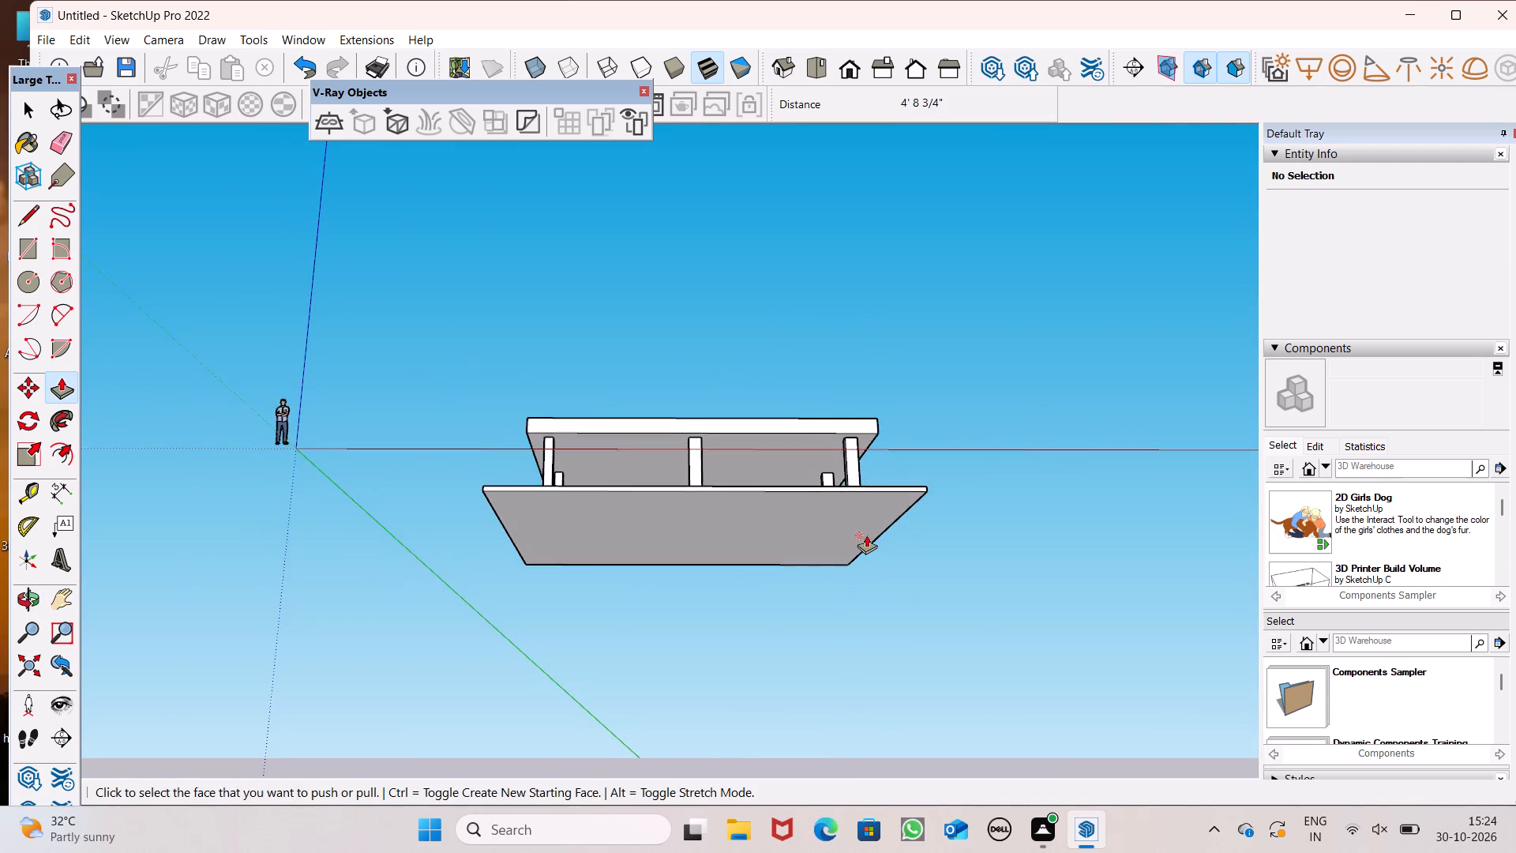
{"action": "scroll", "coordinate": [866, 535], "scroll_direction": "up", "scroll_amount": 1}
{"action": "middle_click_drag", "start_coordinate": [763, 517], "coordinate": [794, 522]}
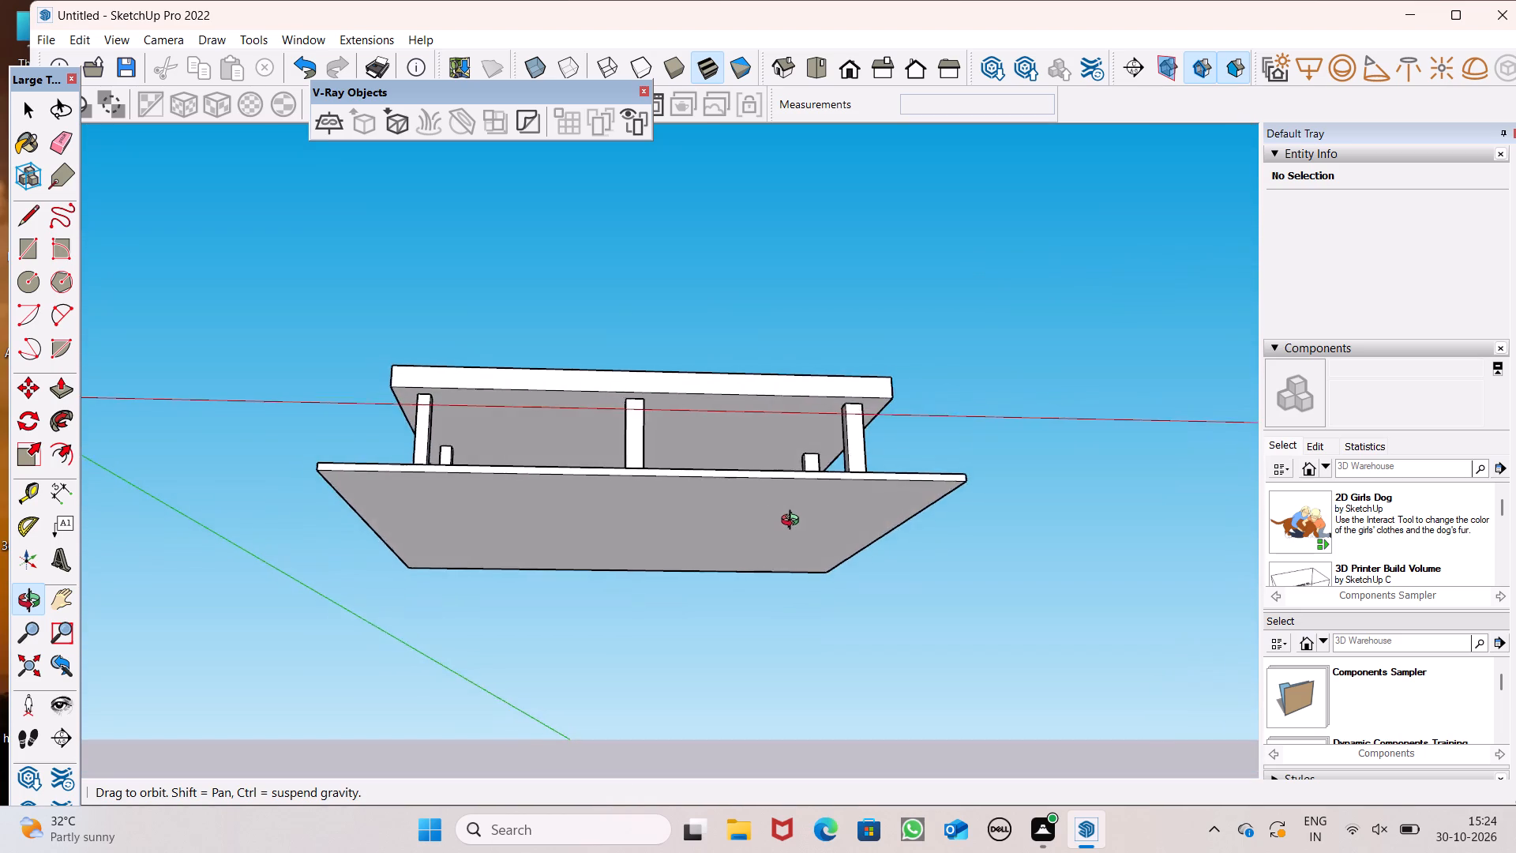
{"action": "middle_click_drag", "start_coordinate": [794, 522], "coordinate": [869, 550]}
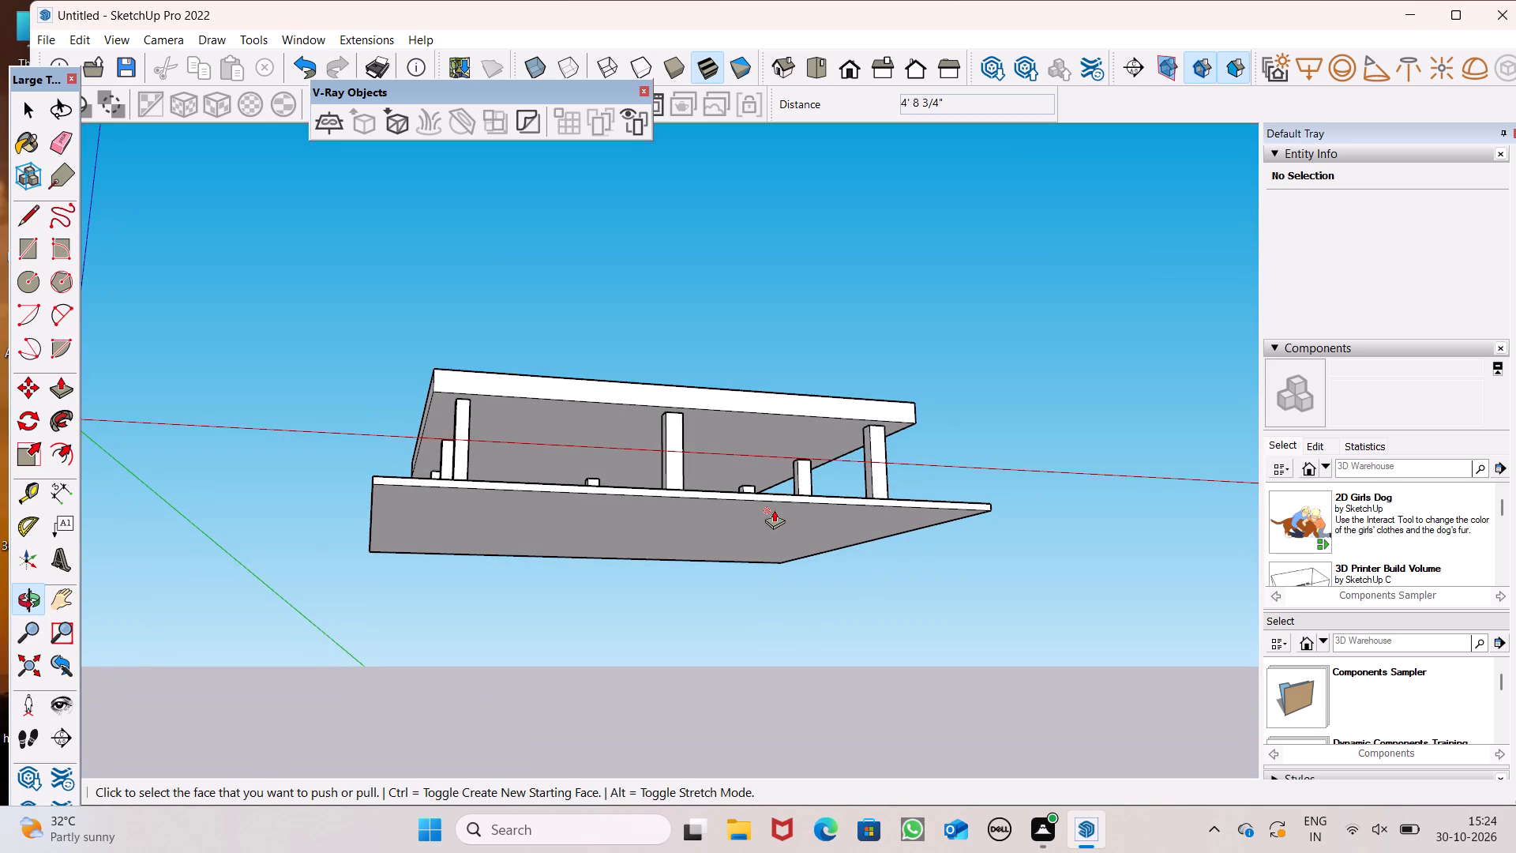
{"action": "middle_click_drag", "start_coordinate": [696, 518], "coordinate": [1040, 656]}
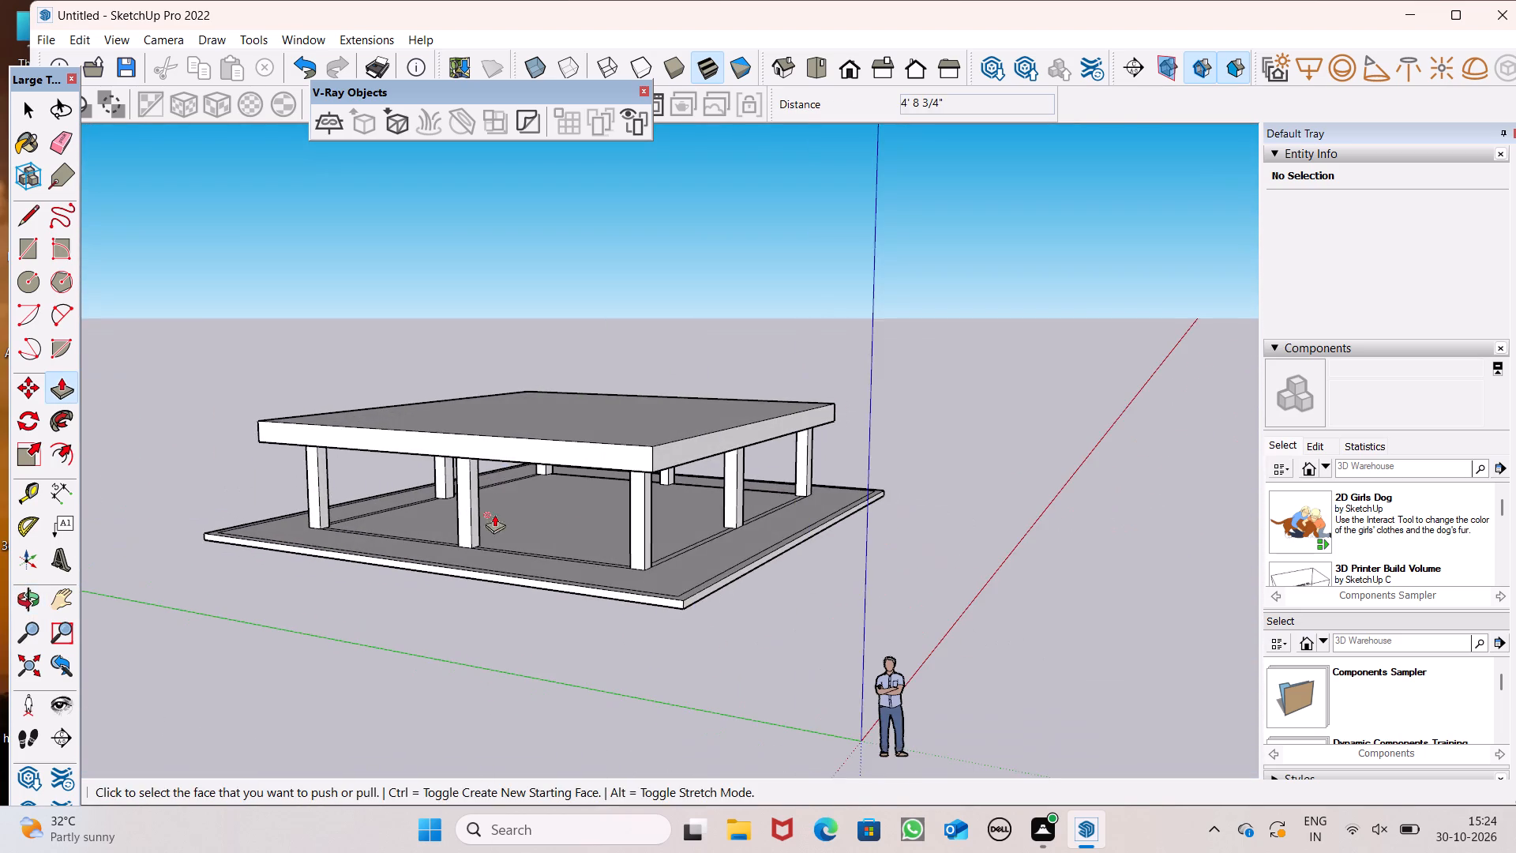
Pull the cover slab's long side face nearest the origin further outward by about 1' 5 1/2".
{"action": "middle_click_drag", "start_coordinate": [486, 511], "coordinate": [576, 449]}
{"action": "scroll", "coordinate": [717, 471], "scroll_direction": "up", "scroll_amount": 5}
{"action": "left_click_drag", "start_coordinate": [696, 405], "coordinate": [723, 403]}
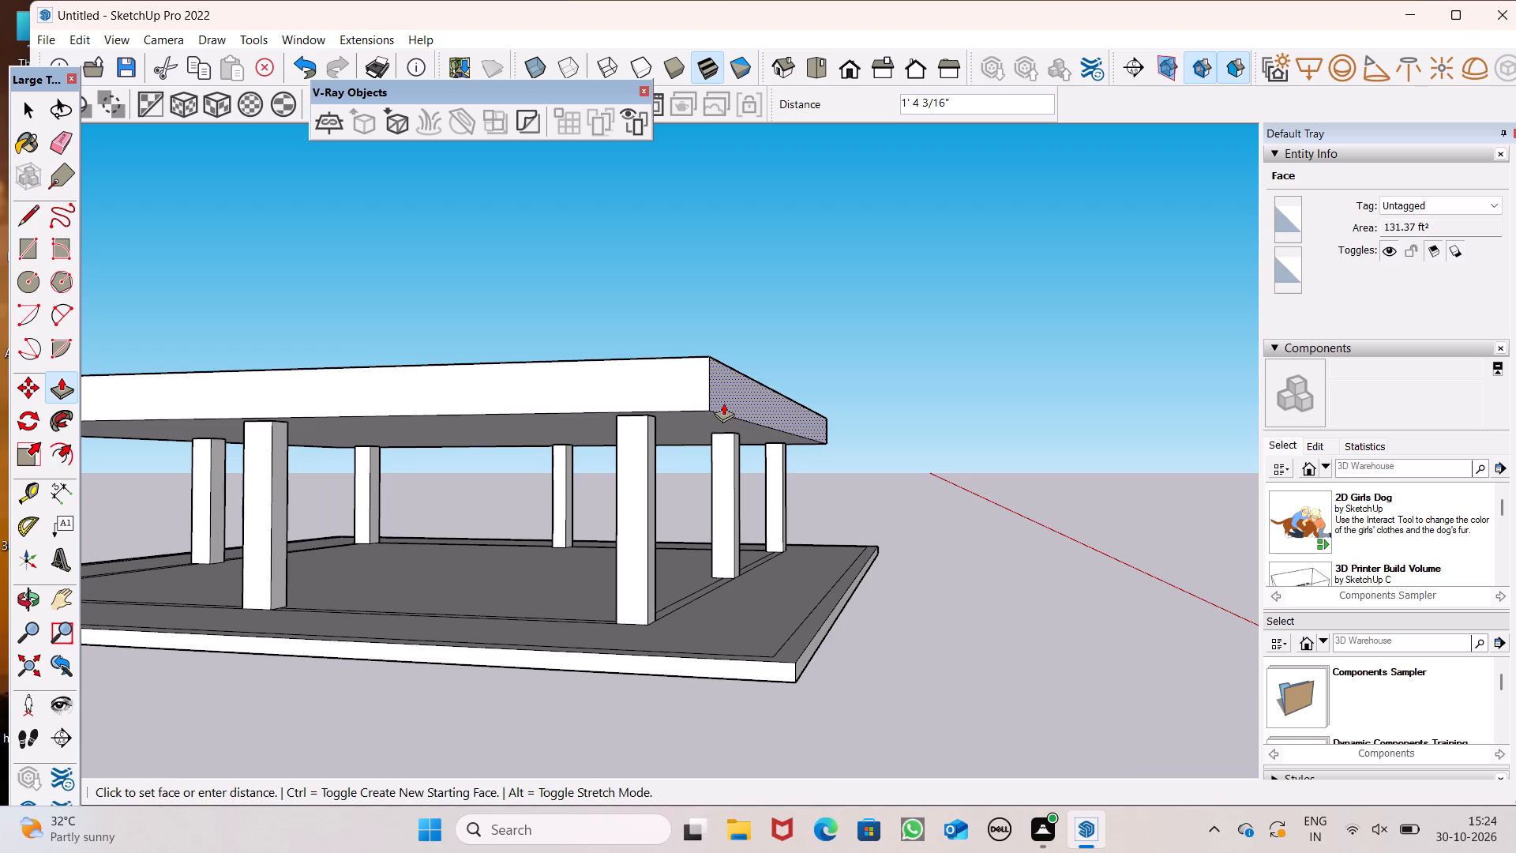
{"action": "left_click_drag", "start_coordinate": [723, 403], "coordinate": [726, 401]}
Push the opposite long side face of the cover slab back inward by about 1' 1 1/2".
{"action": "scroll", "coordinate": [722, 393], "scroll_direction": "down", "scroll_amount": 3}
{"action": "middle_click_drag", "start_coordinate": [719, 447], "coordinate": [534, 373]}
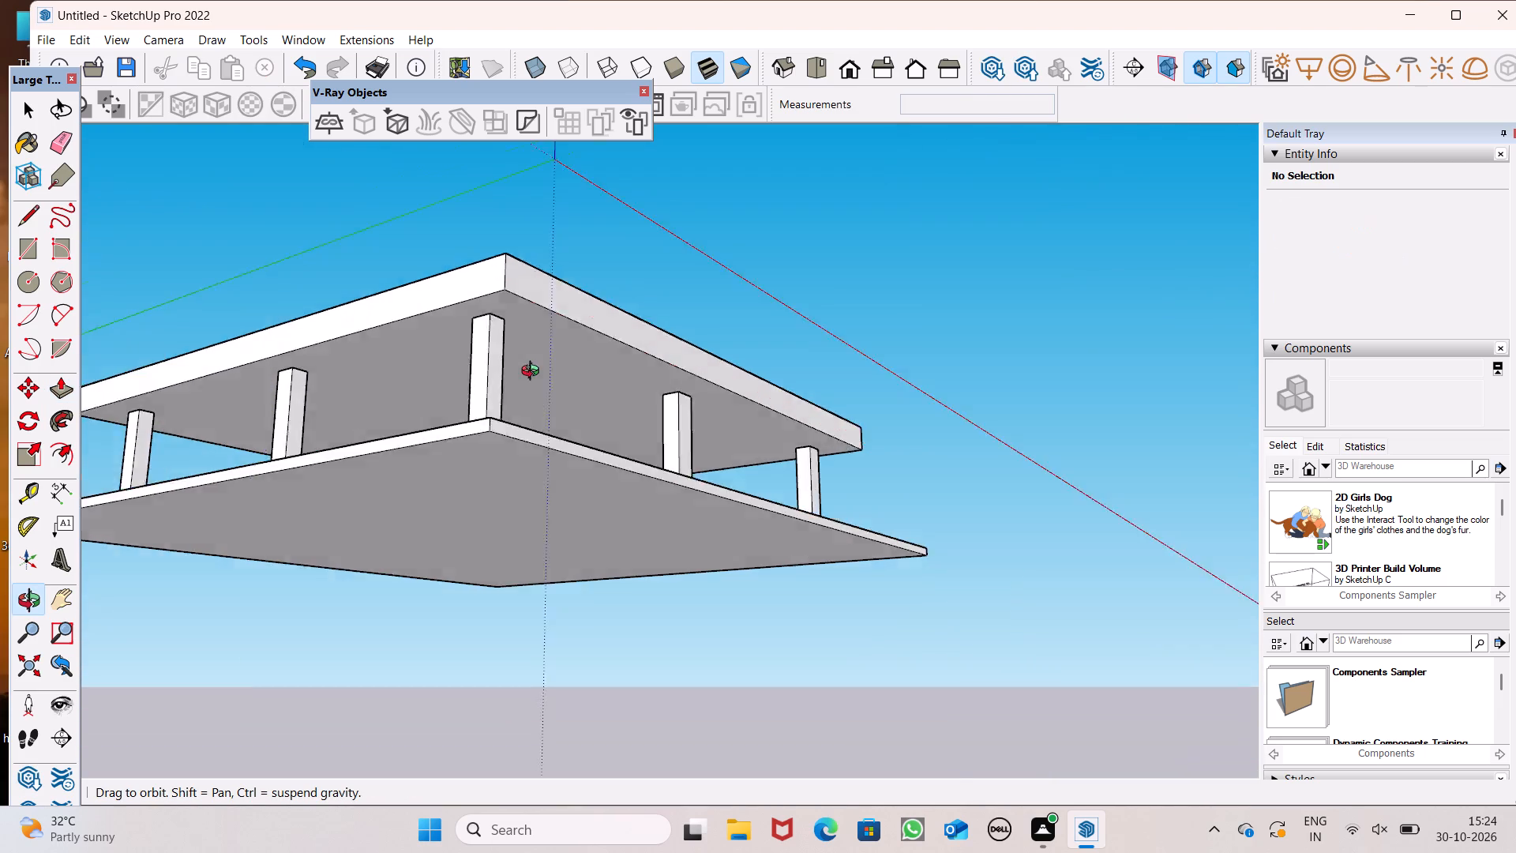
{"action": "middle_click_drag", "start_coordinate": [534, 373], "coordinate": [689, 588]}
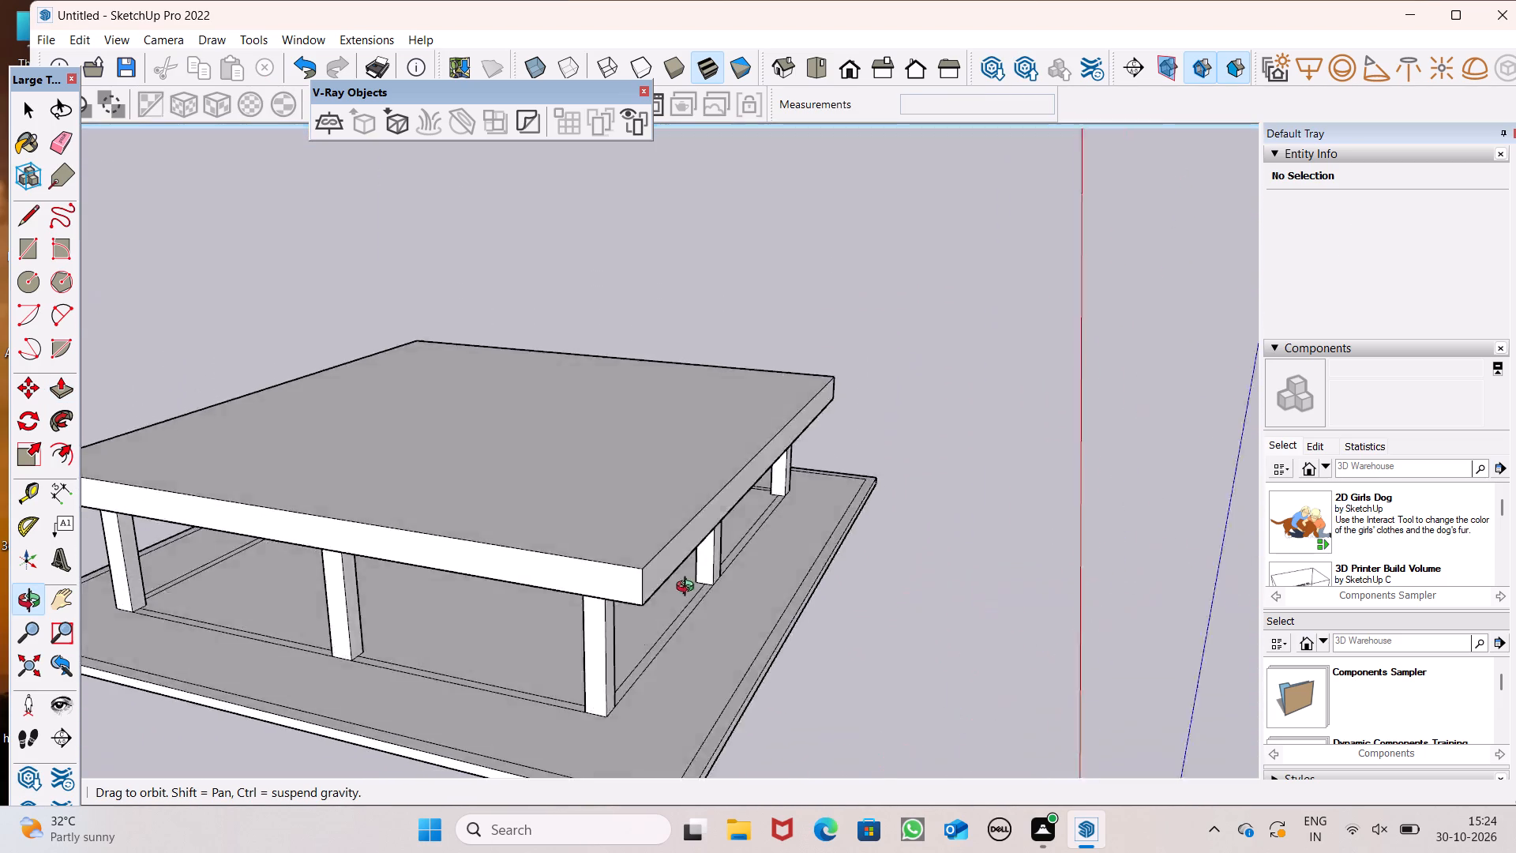
{"action": "middle_click_drag", "start_coordinate": [689, 588], "coordinate": [778, 574]}
{"action": "scroll", "coordinate": [686, 416], "scroll_direction": "down", "scroll_amount": 3}
{"action": "scroll", "coordinate": [686, 416], "scroll_direction": "up", "scroll_amount": 1}
{"action": "scroll", "coordinate": [686, 416], "scroll_direction": "down", "scroll_amount": 2}
{"action": "middle_click_drag", "start_coordinate": [110, 493], "coordinate": [621, 475]}
{"action": "scroll", "coordinate": [592, 565], "scroll_direction": "up", "scroll_amount": 5}
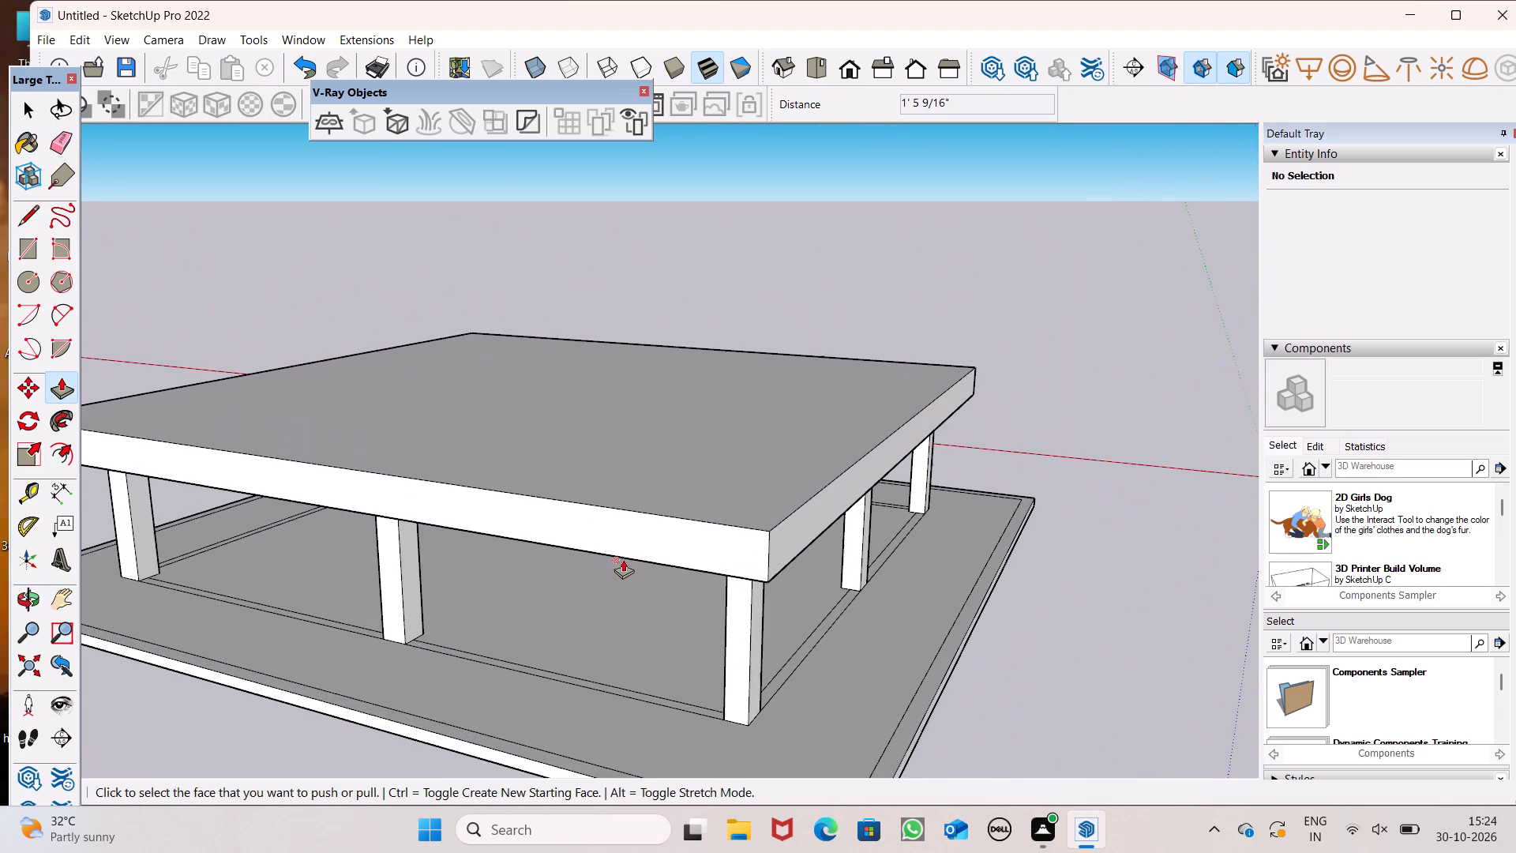
{"action": "scroll", "coordinate": [623, 559], "scroll_direction": "up", "scroll_amount": 1}
{"action": "left_click_drag", "start_coordinate": [637, 551], "coordinate": [652, 549]}
Check the adjusted cover slab's overhang around the columns from below and from several sides.
{"action": "scroll", "coordinate": [621, 538], "scroll_direction": "down", "scroll_amount": 2}
{"action": "middle_click_drag", "start_coordinate": [661, 579], "coordinate": [595, 359]}
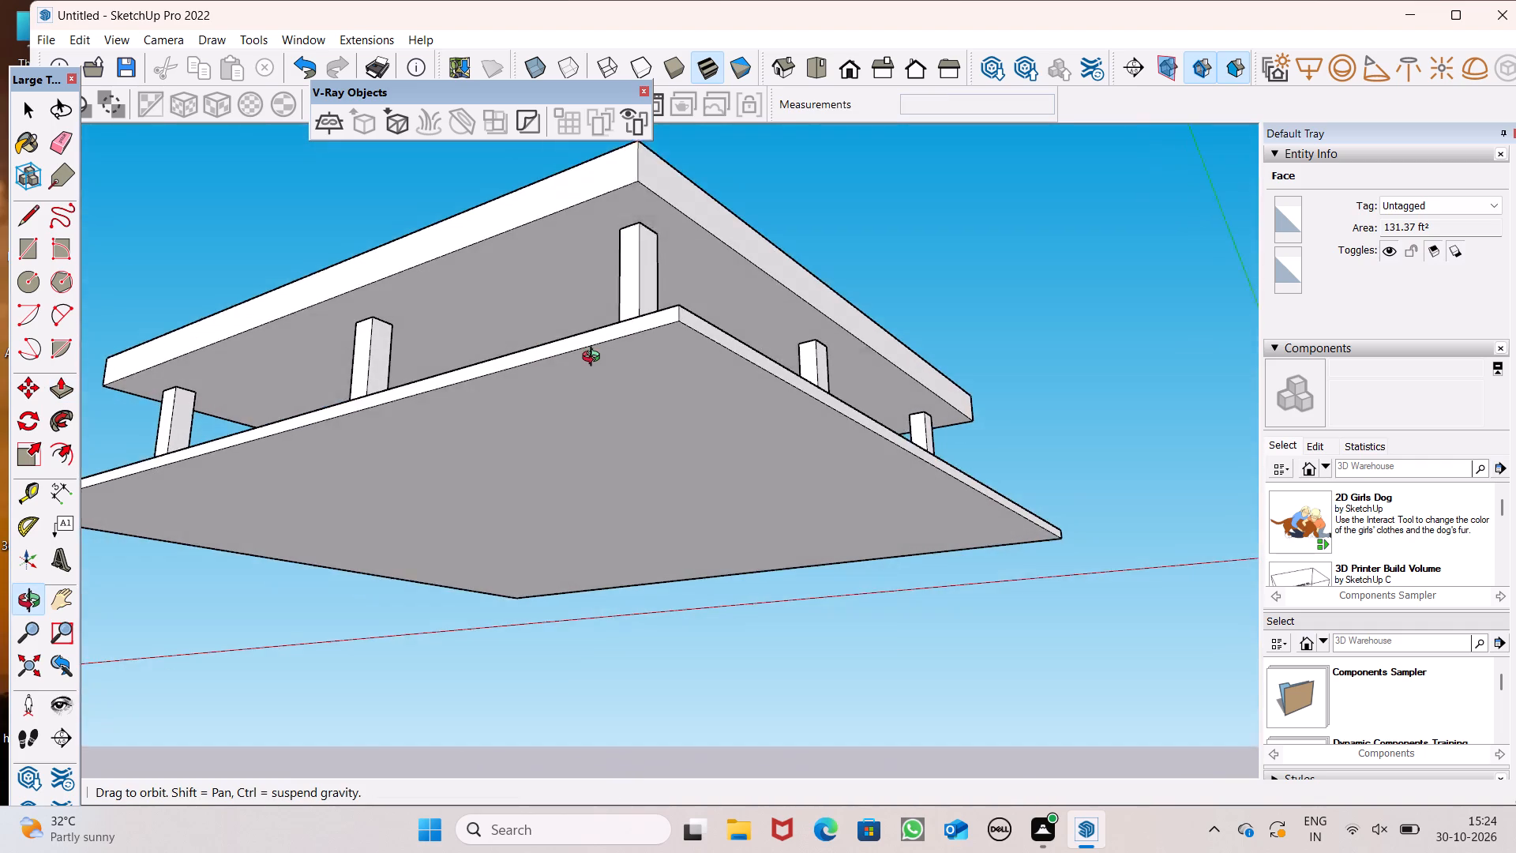
{"action": "middle_click_drag", "start_coordinate": [595, 359], "coordinate": [99, 371]}
{"action": "scroll", "coordinate": [338, 421], "scroll_direction": "down", "scroll_amount": 2}
{"action": "middle_click_drag", "start_coordinate": [520, 424], "coordinate": [511, 472]}
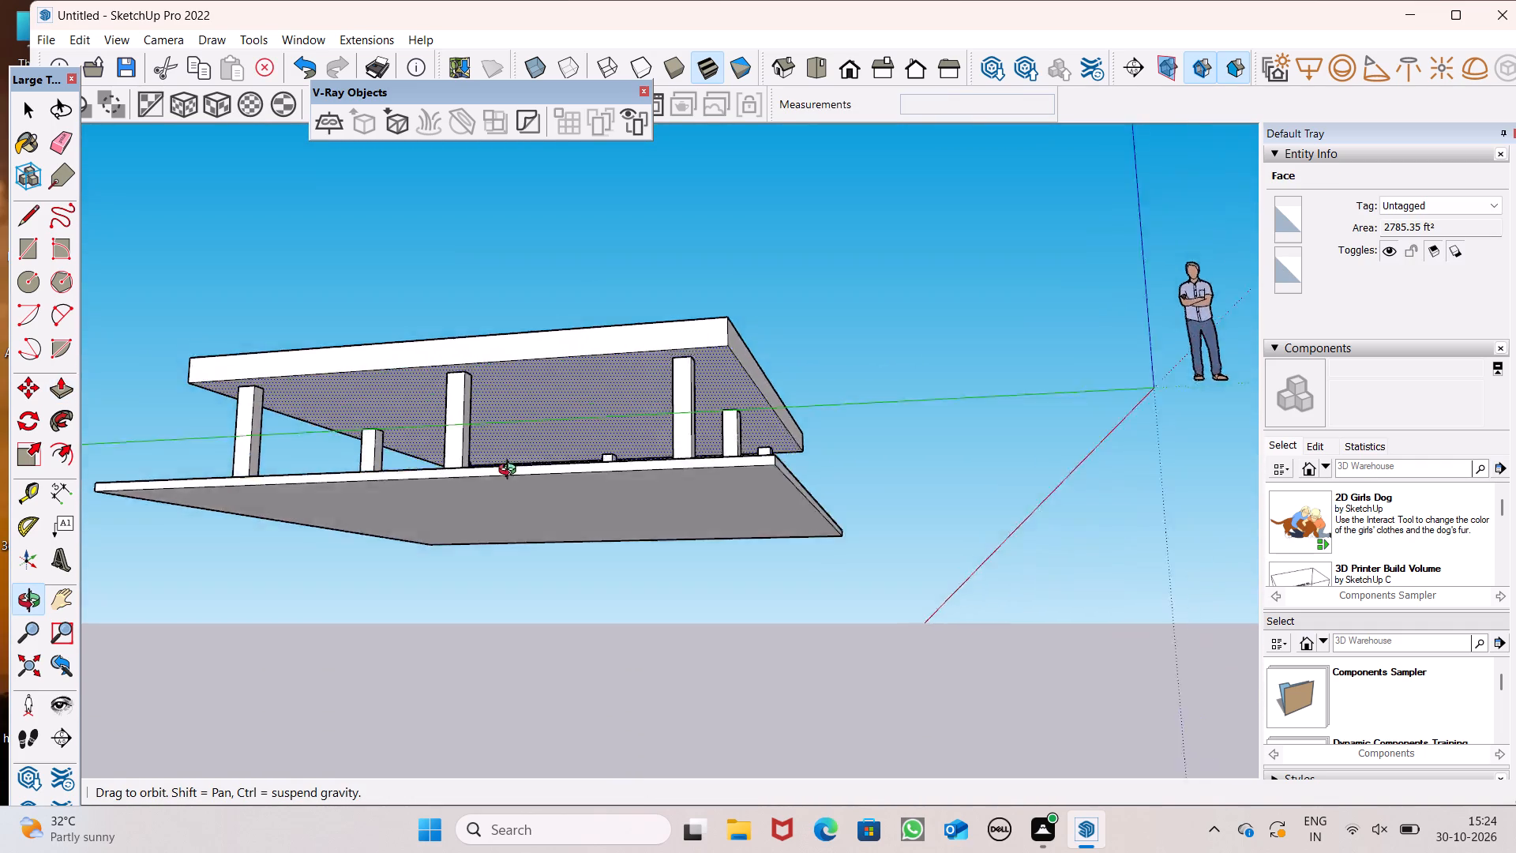
{"action": "middle_click_drag", "start_coordinate": [511, 472], "coordinate": [280, 626]}
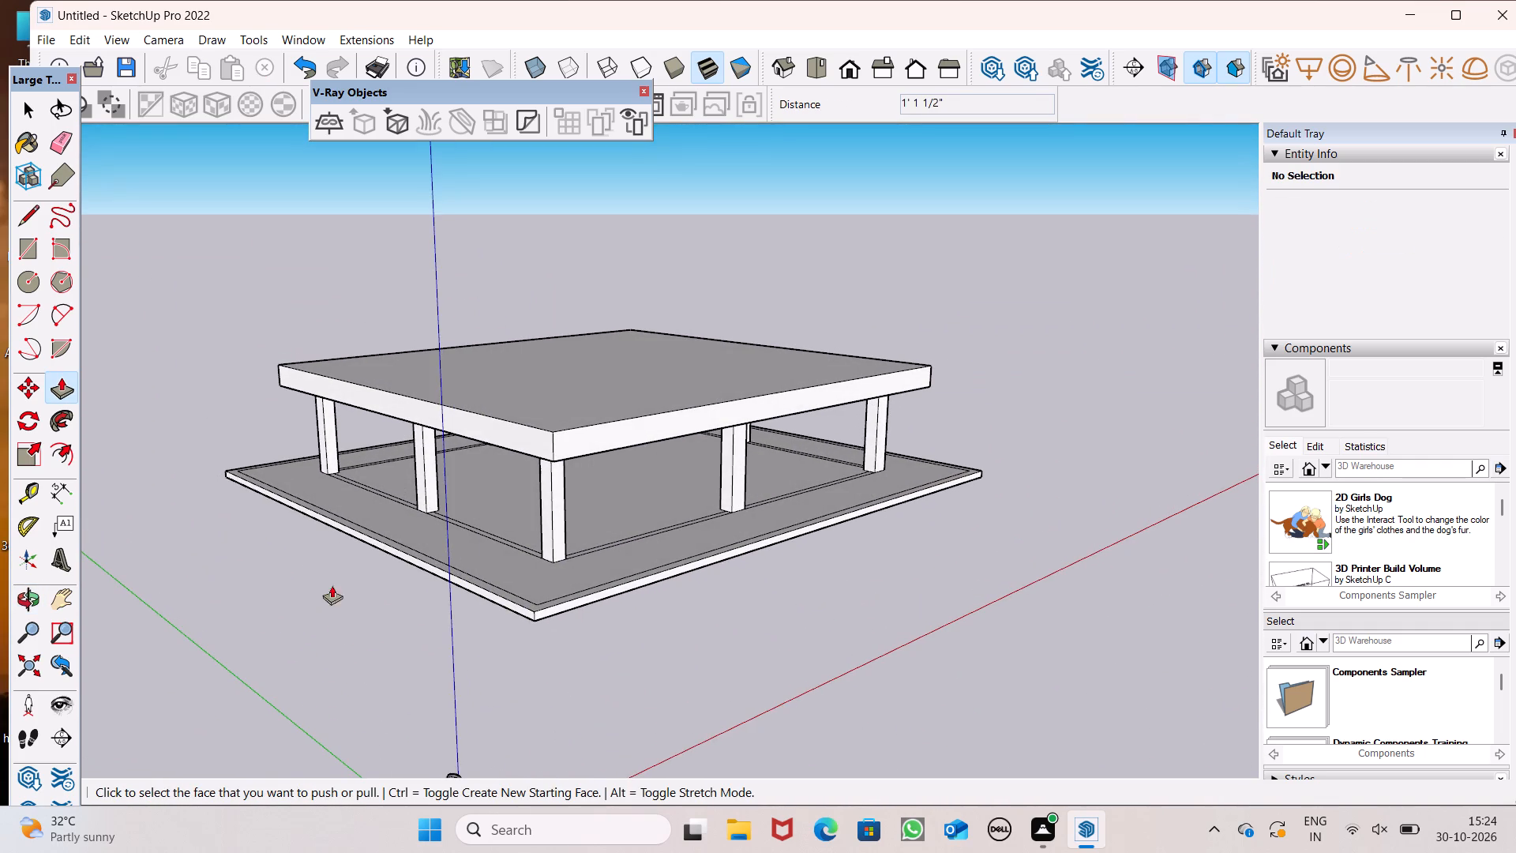
{"action": "scroll", "coordinate": [444, 594], "scroll_direction": "down", "scroll_amount": 1}
{"action": "scroll", "coordinate": [444, 594], "scroll_direction": "up", "scroll_amount": 1}
{"action": "middle_click_drag", "start_coordinate": [444, 594], "coordinate": [322, 621]}
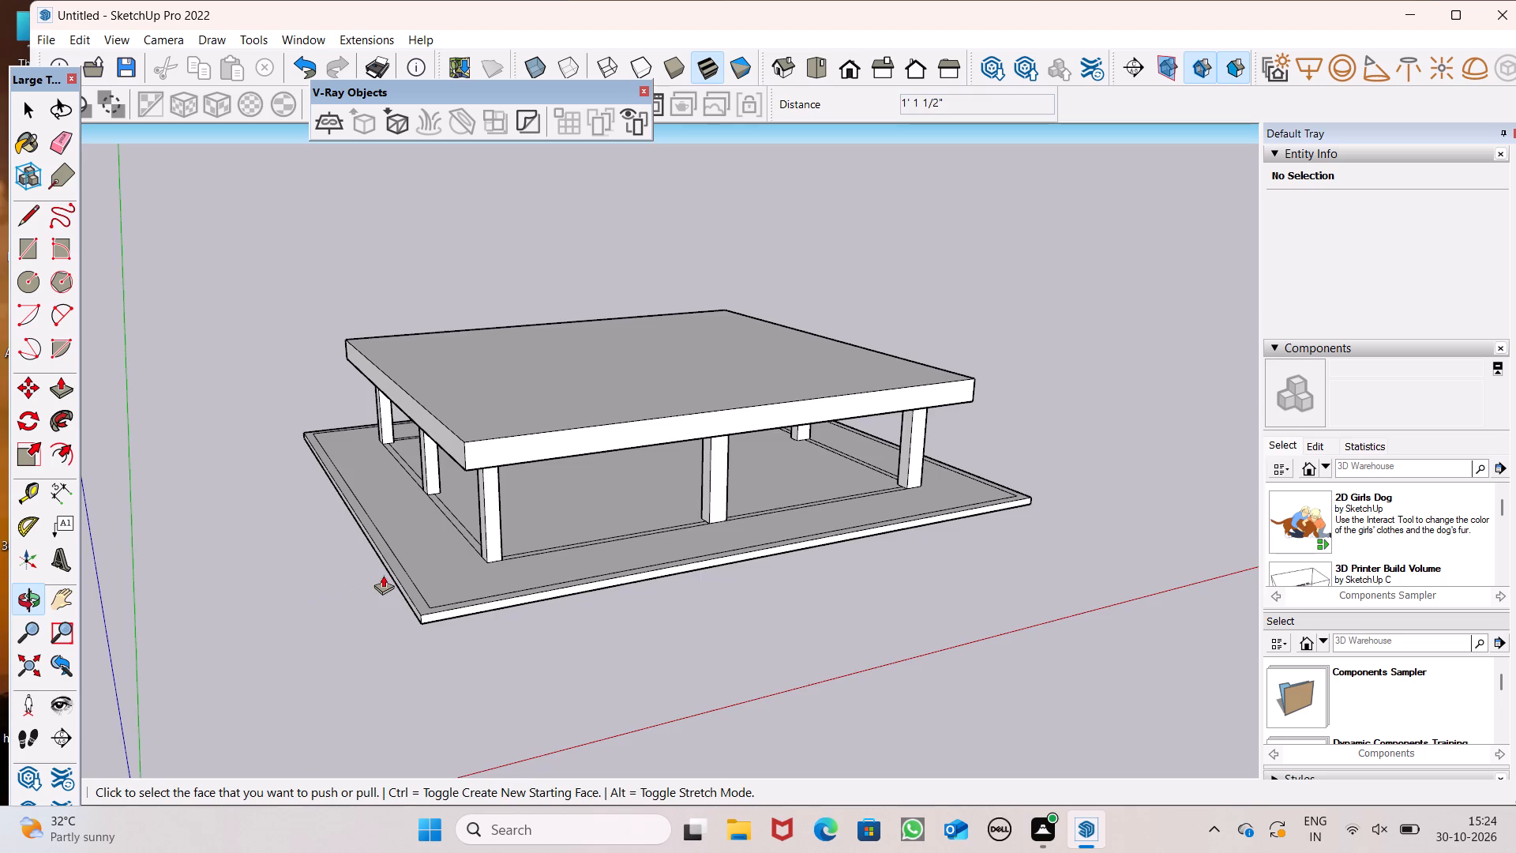
{"action": "middle_click_drag", "start_coordinate": [384, 575], "coordinate": [306, 629]}
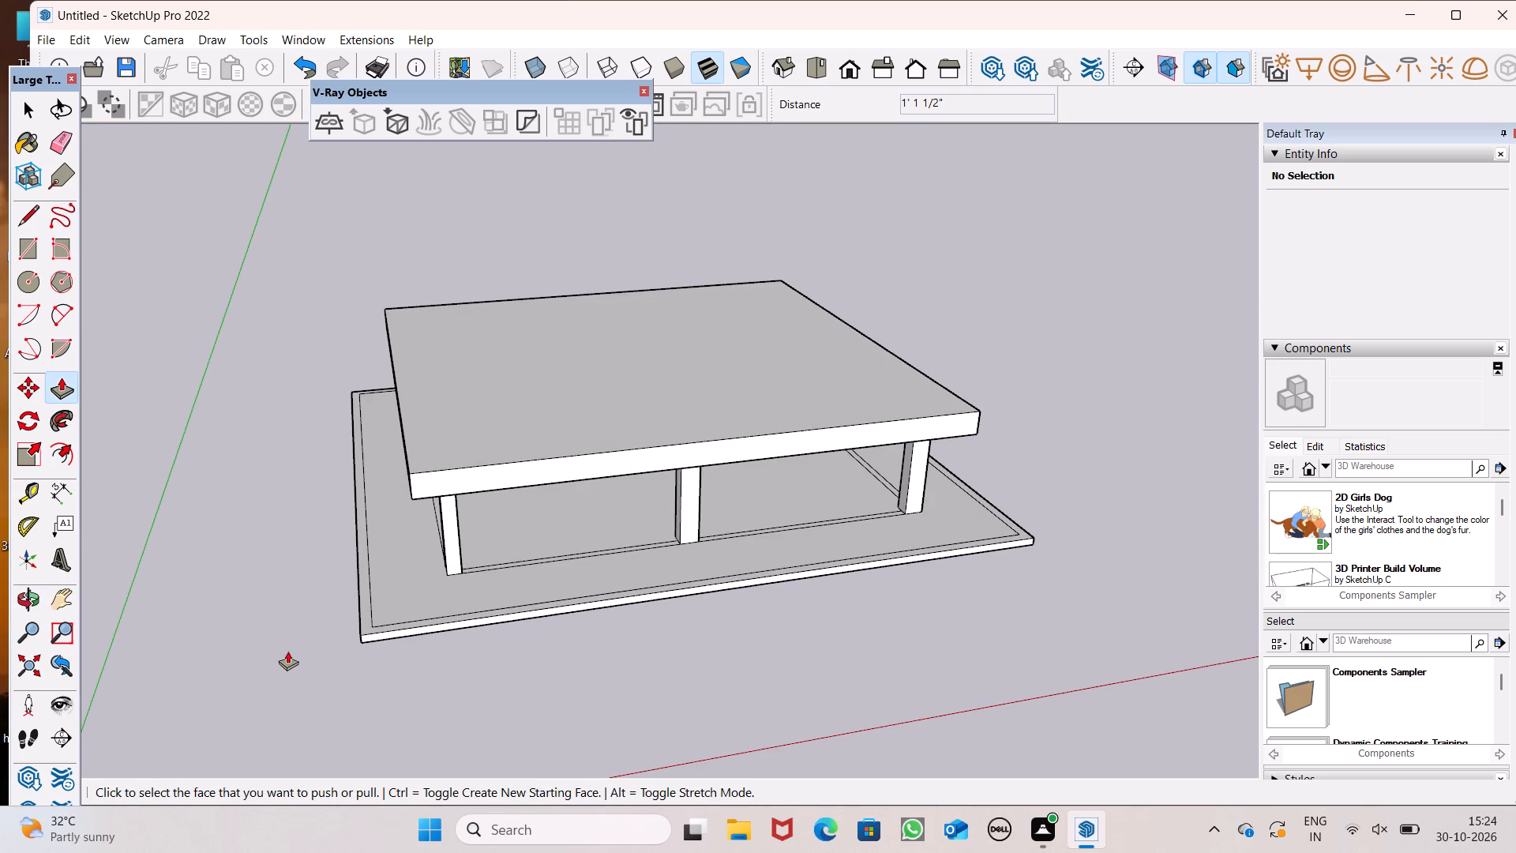
{"action": "scroll", "coordinate": [282, 644], "scroll_direction": "down", "scroll_amount": 2}
{"action": "middle_click_drag", "start_coordinate": [281, 644], "coordinate": [255, 665]}
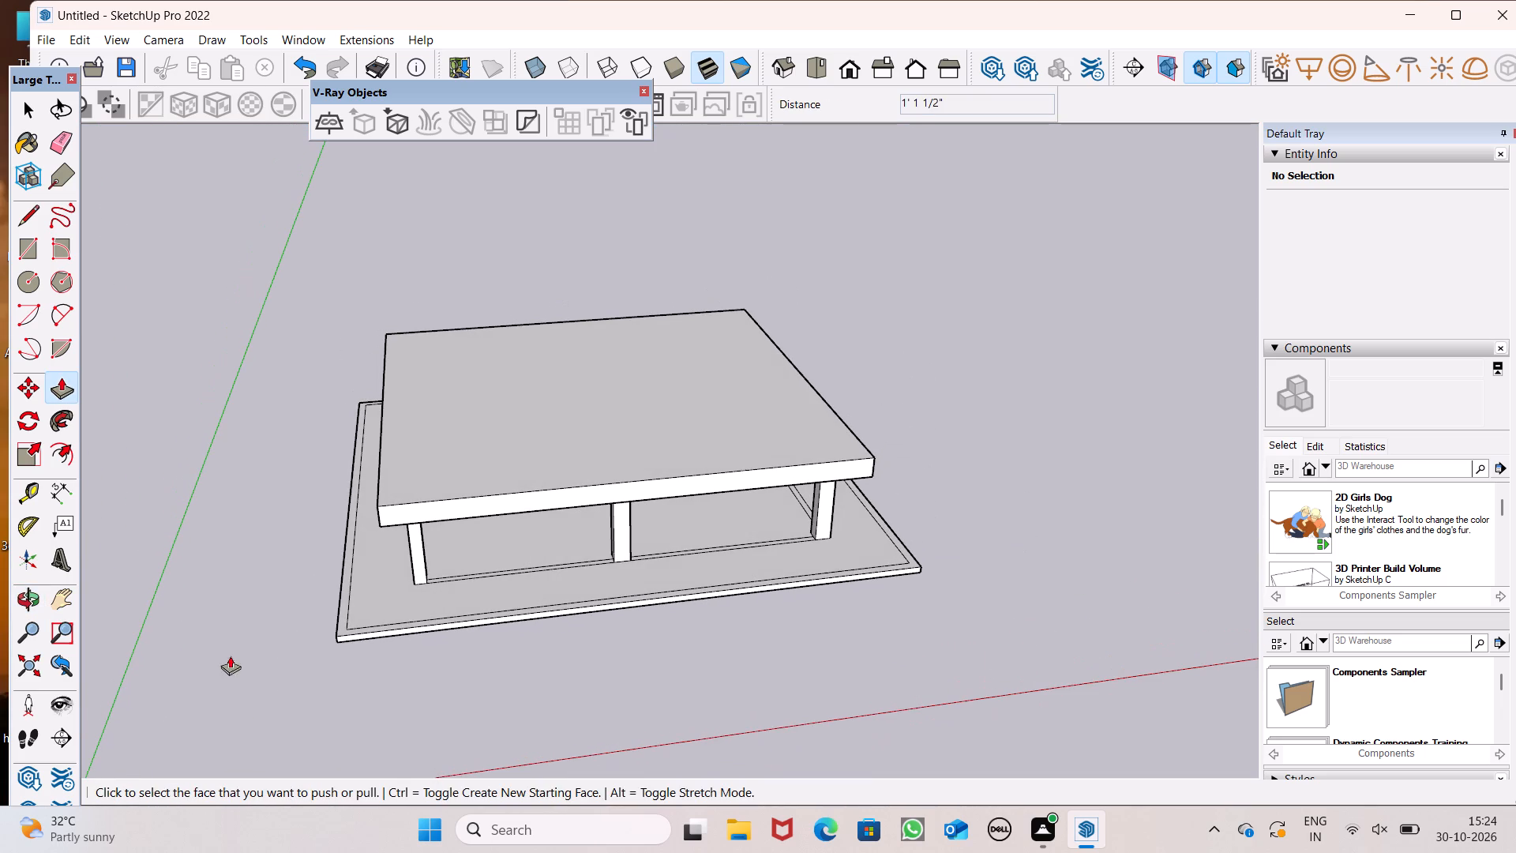
Select the whole cover slab, move it off the columns about 92' along the red axis, and clear the selection.
{"action": "key", "text": "space"}
{"action": "scroll", "coordinate": [297, 564], "scroll_direction": "down", "scroll_amount": 2}
{"action": "middle_click_drag", "start_coordinate": [499, 609], "coordinate": [387, 615]}
{"action": "scroll", "coordinate": [387, 613], "scroll_direction": "up", "scroll_amount": 1}
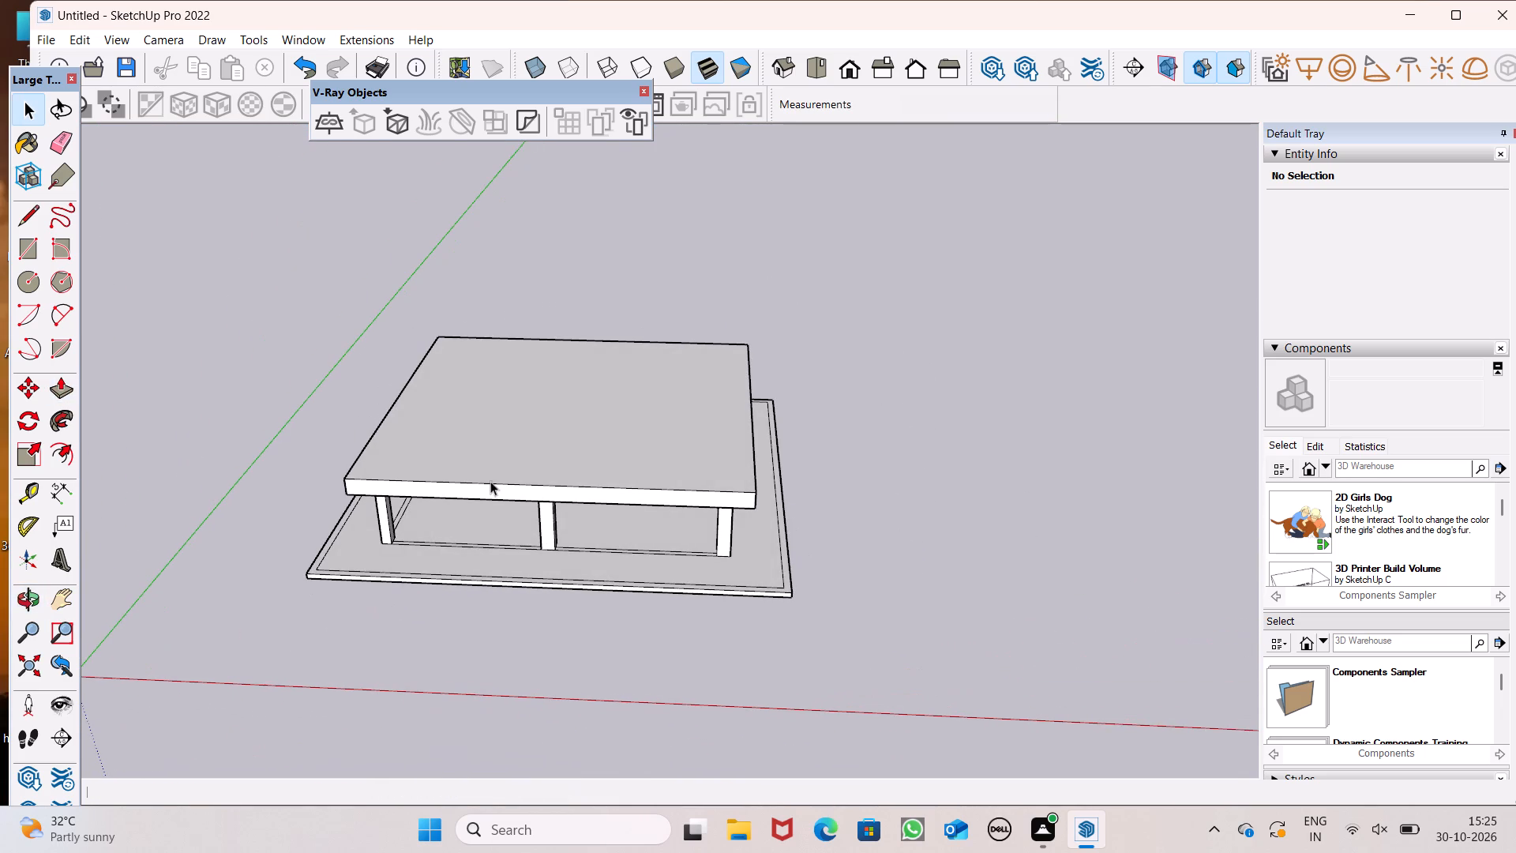
{"action": "left_click", "coordinate": [489, 466]}
{"action": "triple_click", "coordinate": [489, 466]}
{"action": "scroll", "coordinate": [28, 484], "scroll_direction": "down", "scroll_amount": 6}
{"action": "scroll", "coordinate": [285, 405], "scroll_direction": "down", "scroll_amount": 6}
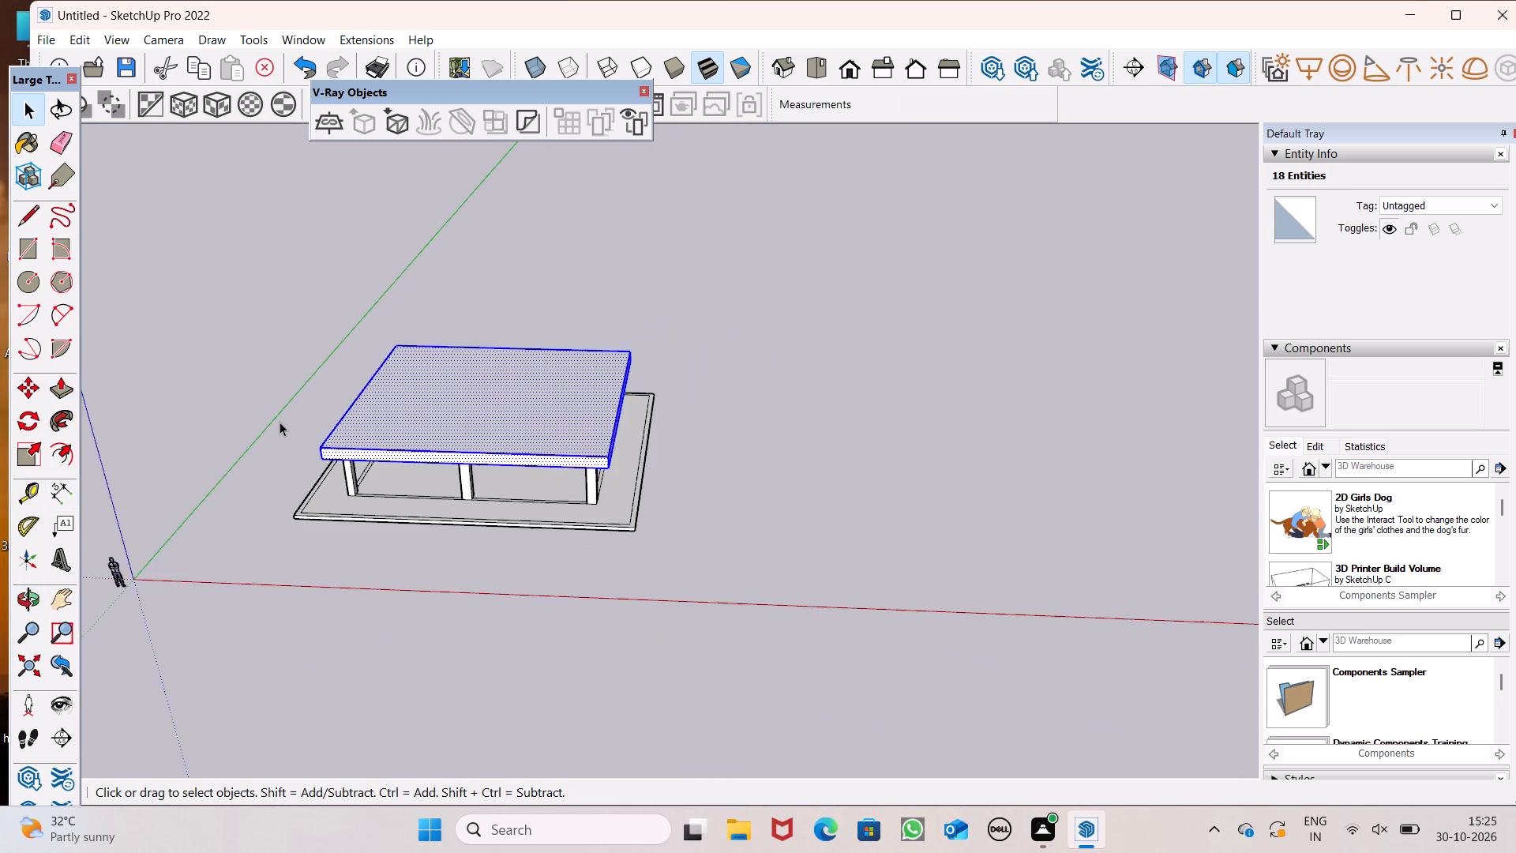
{"action": "scroll", "coordinate": [278, 412], "scroll_direction": "down", "scroll_amount": 6}
{"action": "scroll", "coordinate": [462, 203], "scroll_direction": "up", "scroll_amount": 2}
{"action": "key", "text": "m"}
{"action": "key", "text": "Return"}
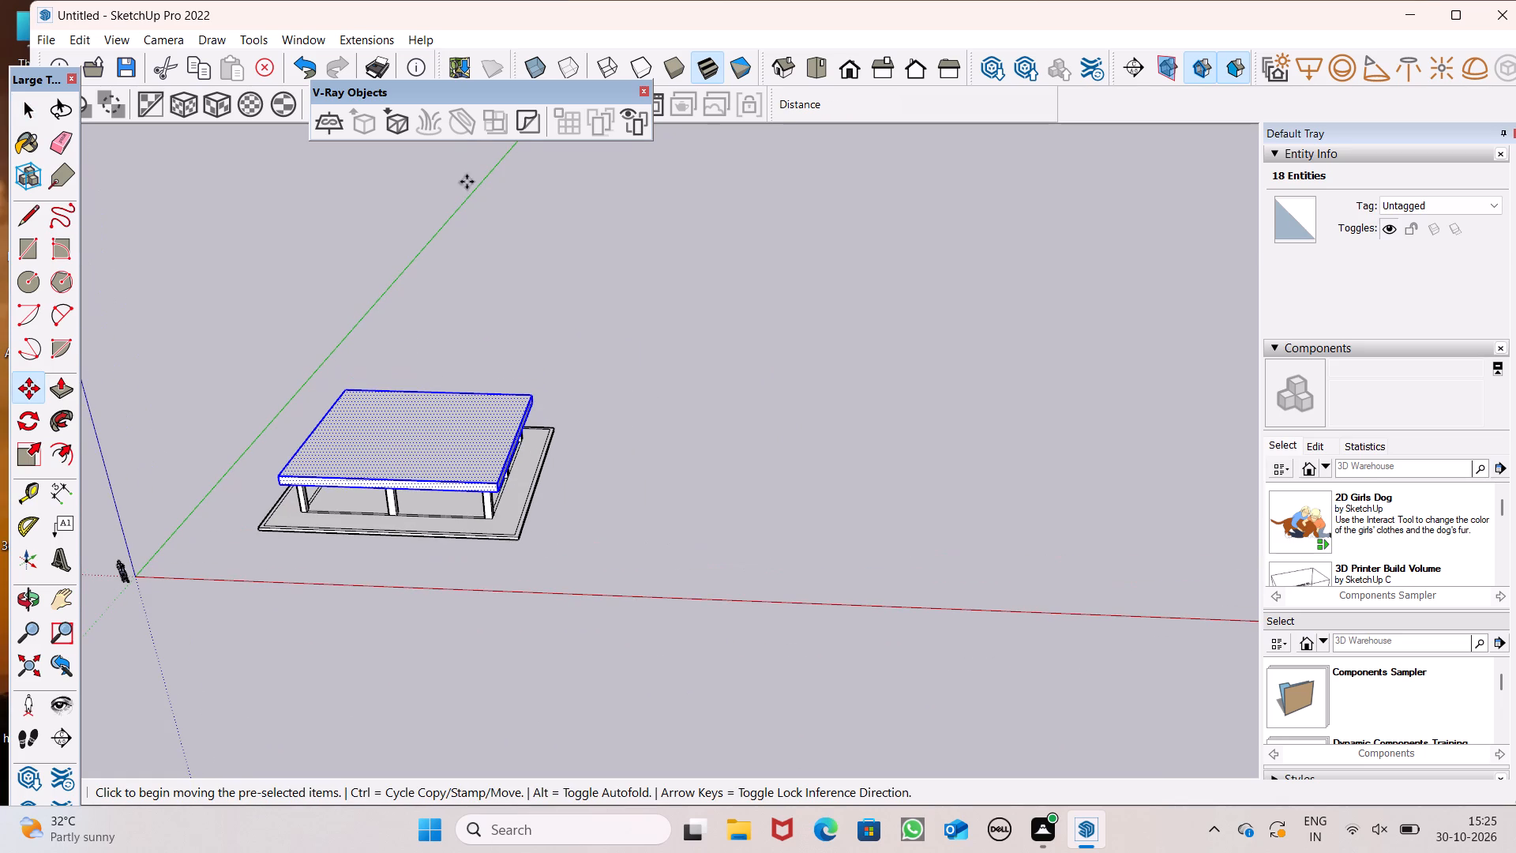
{"action": "left_click_drag", "start_coordinate": [491, 488], "coordinate": [792, 504]}
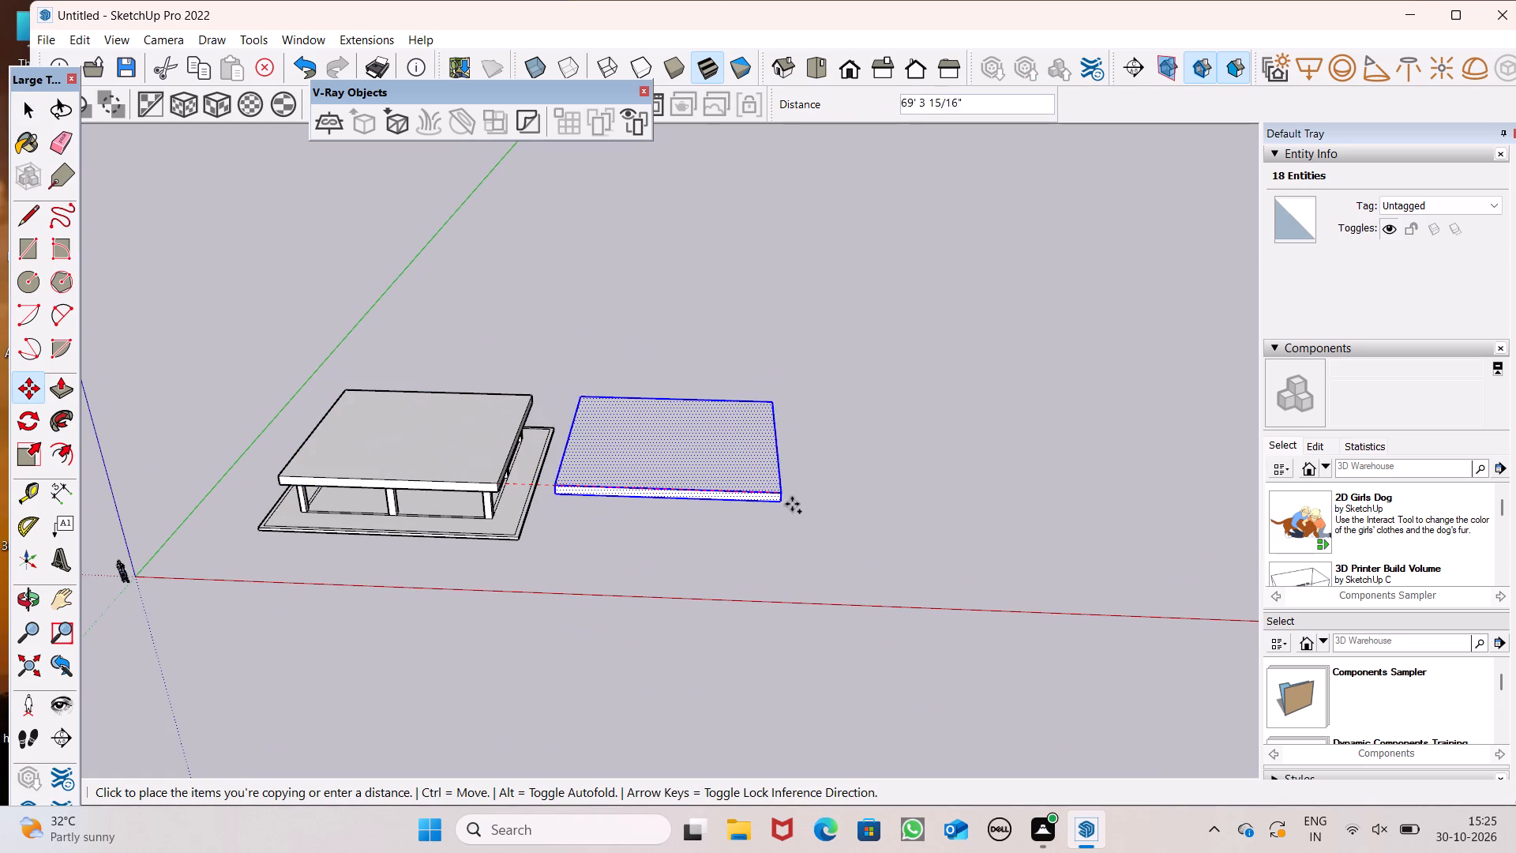
{"action": "left_click_drag", "start_coordinate": [792, 504], "coordinate": [881, 502]}
{"action": "key", "text": "space"}
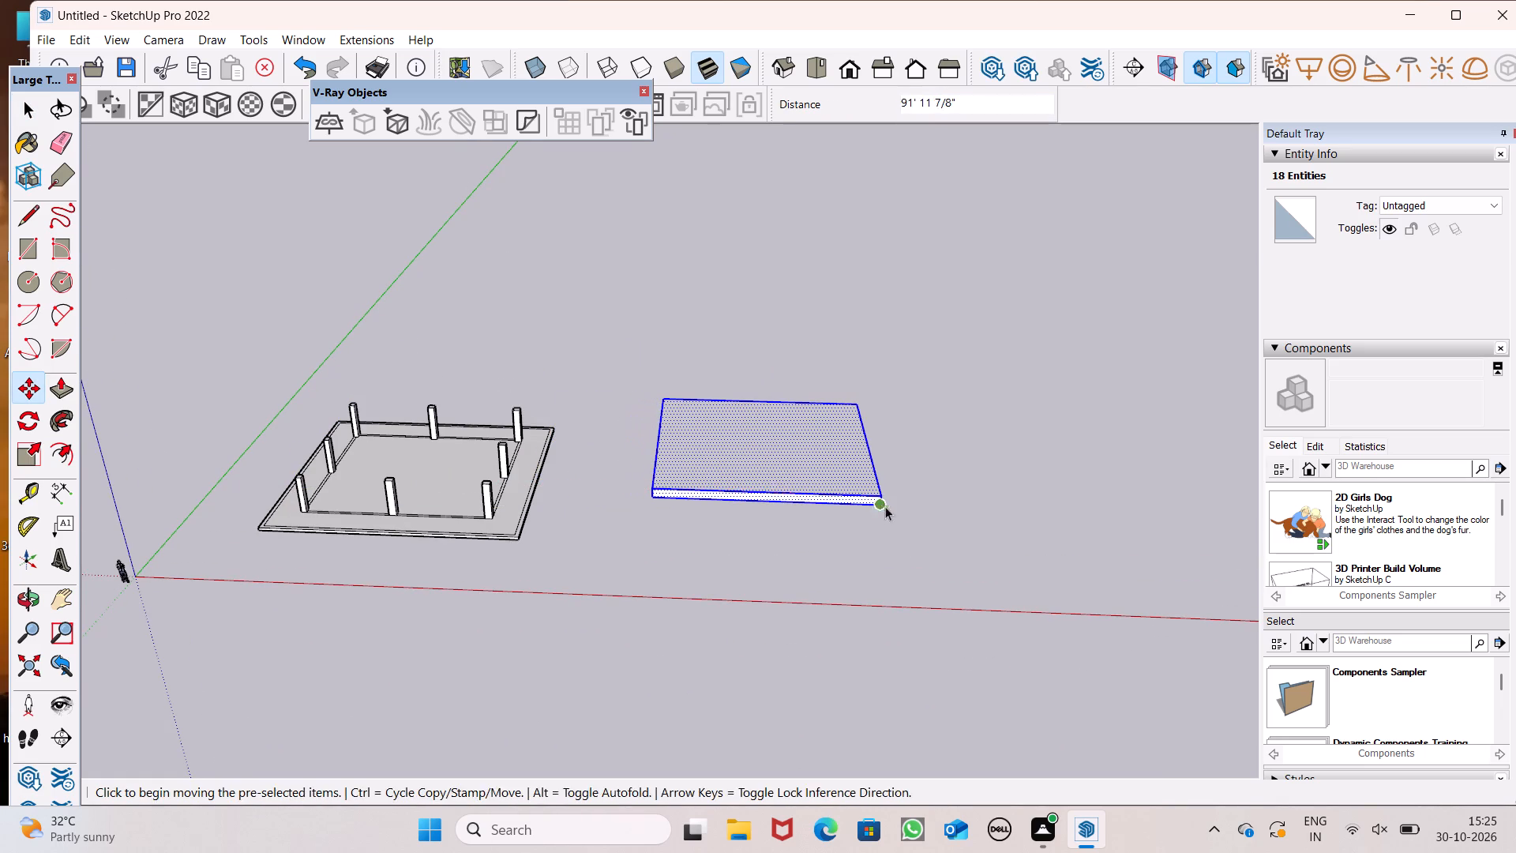
{"action": "left_click", "coordinate": [868, 507]}
{"action": "scroll", "coordinate": [854, 455], "scroll_direction": "up", "scroll_amount": 2}
{"action": "scroll", "coordinate": [833, 405], "scroll_direction": "down", "scroll_amount": 4}
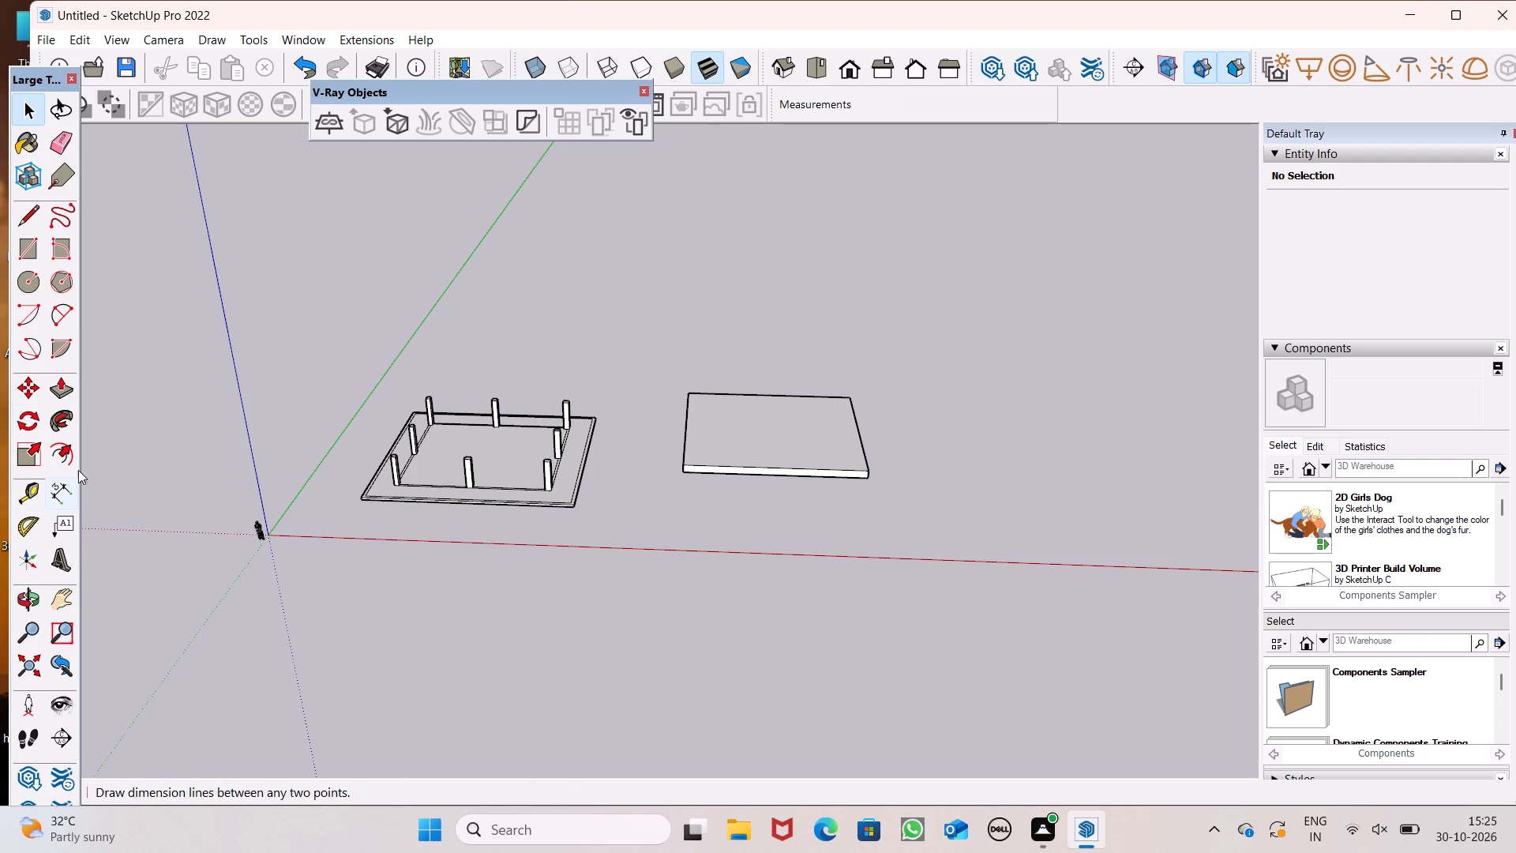
From the top view, offset the outline of the cover slab's top face inward by 1'.
{"action": "scroll", "coordinate": [625, 378], "scroll_direction": "up", "scroll_amount": 2}
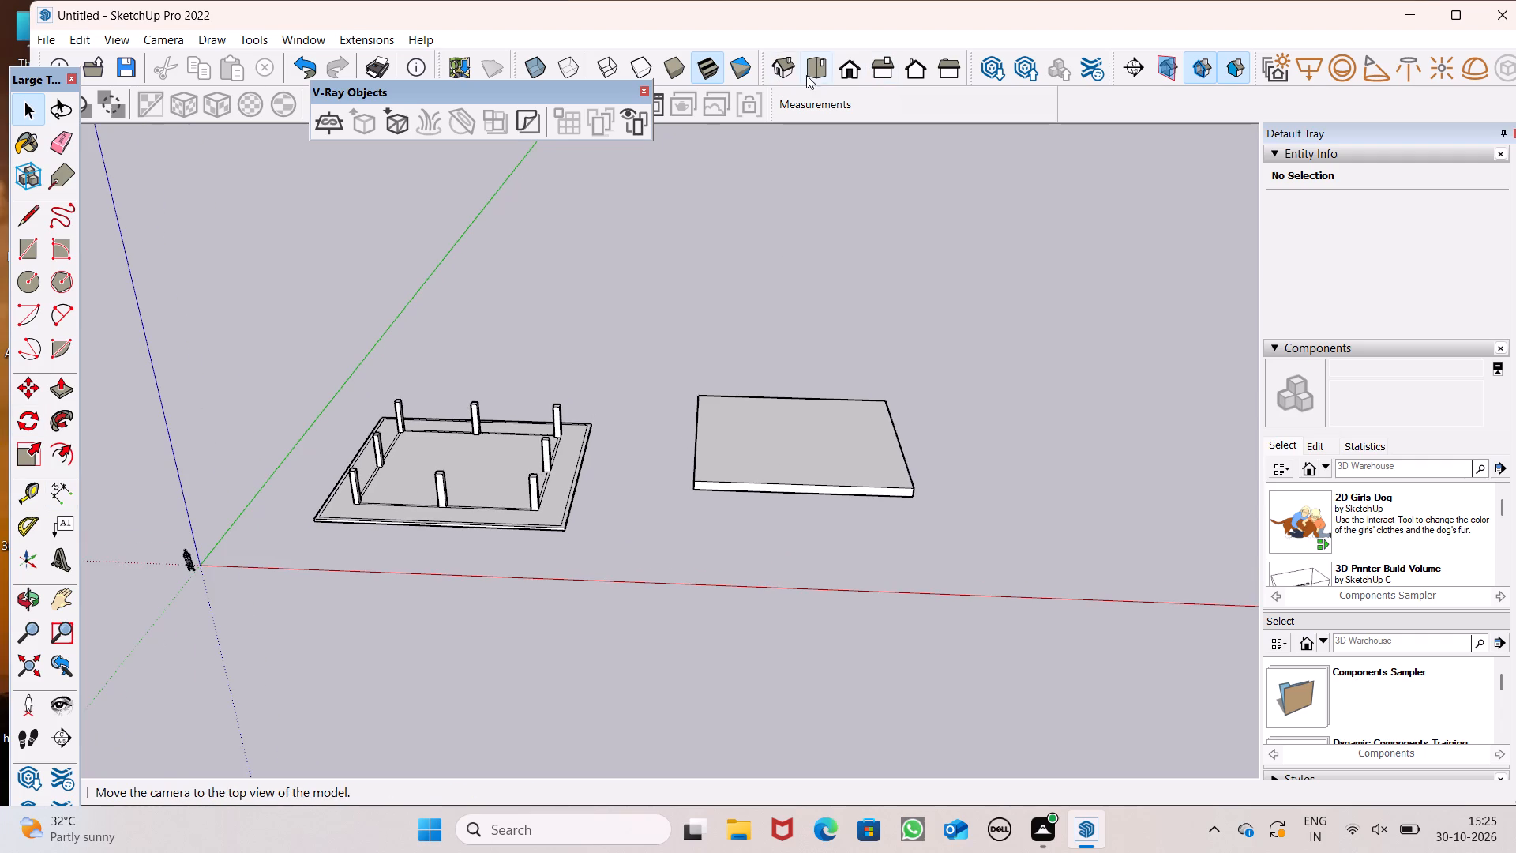
{"action": "left_click", "coordinate": [810, 73]}
{"action": "scroll", "coordinate": [996, 431], "scroll_direction": "up", "scroll_amount": 3}
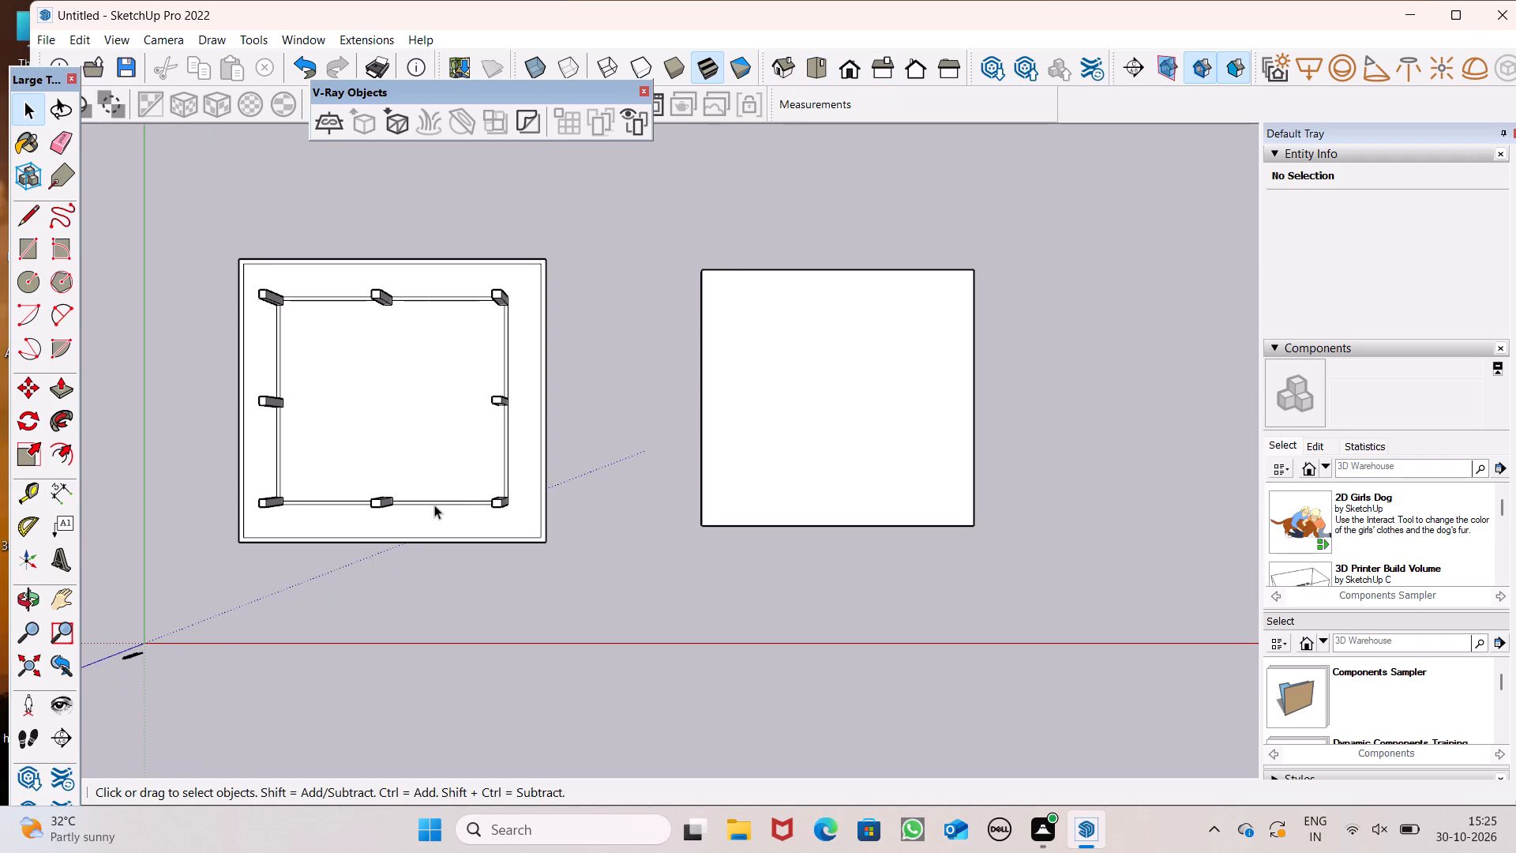
{"action": "left_click", "coordinate": [65, 464]}
{"action": "scroll", "coordinate": [965, 468], "scroll_direction": "up", "scroll_amount": 2}
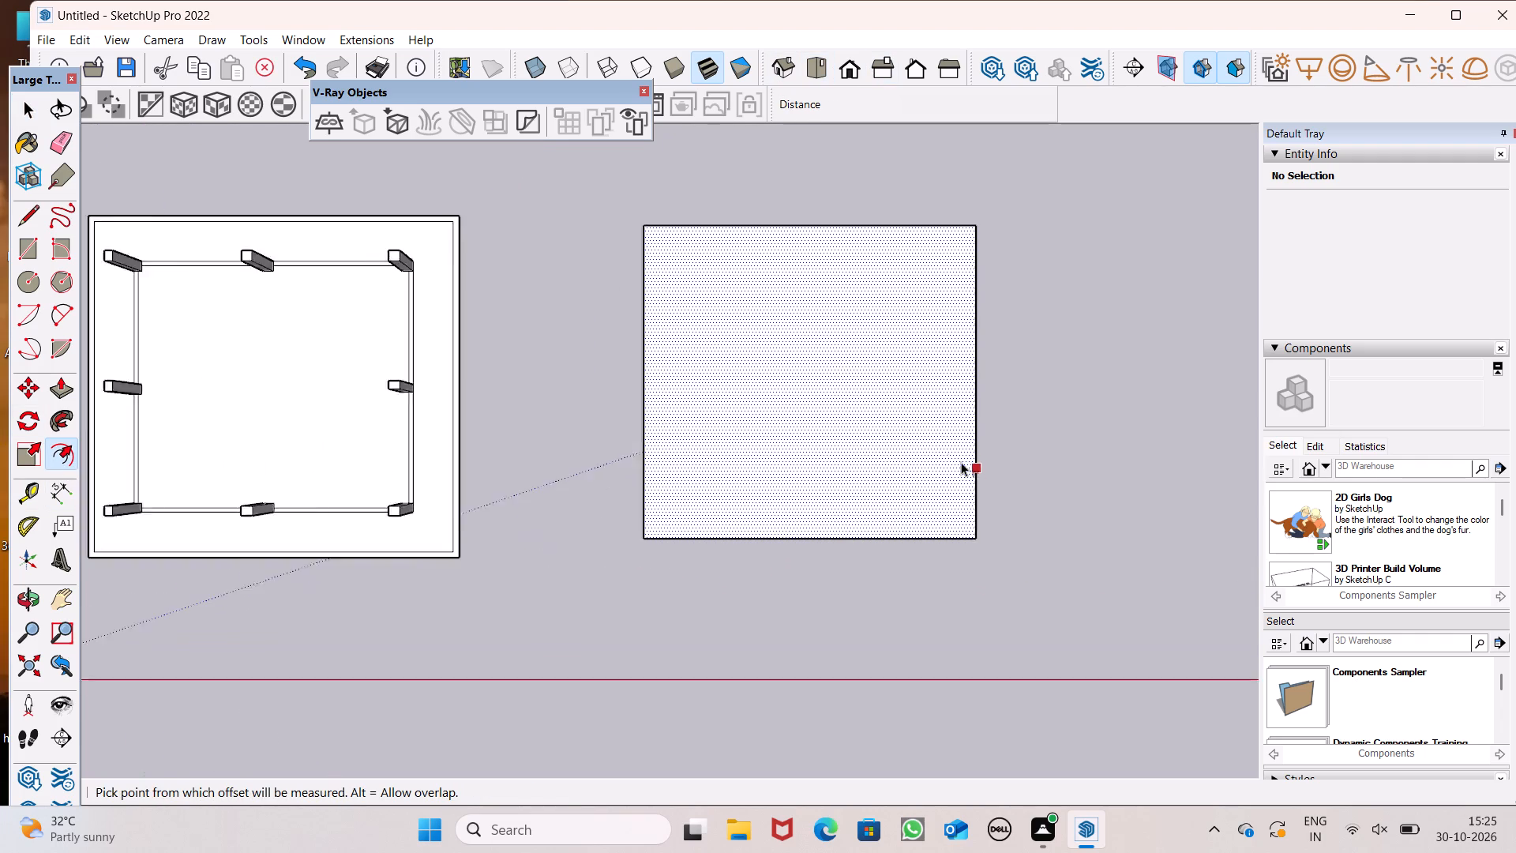
{"action": "scroll", "coordinate": [961, 462], "scroll_direction": "up", "scroll_amount": 1}
{"action": "left_click_drag", "start_coordinate": [686, 231], "coordinate": [677, 234]}
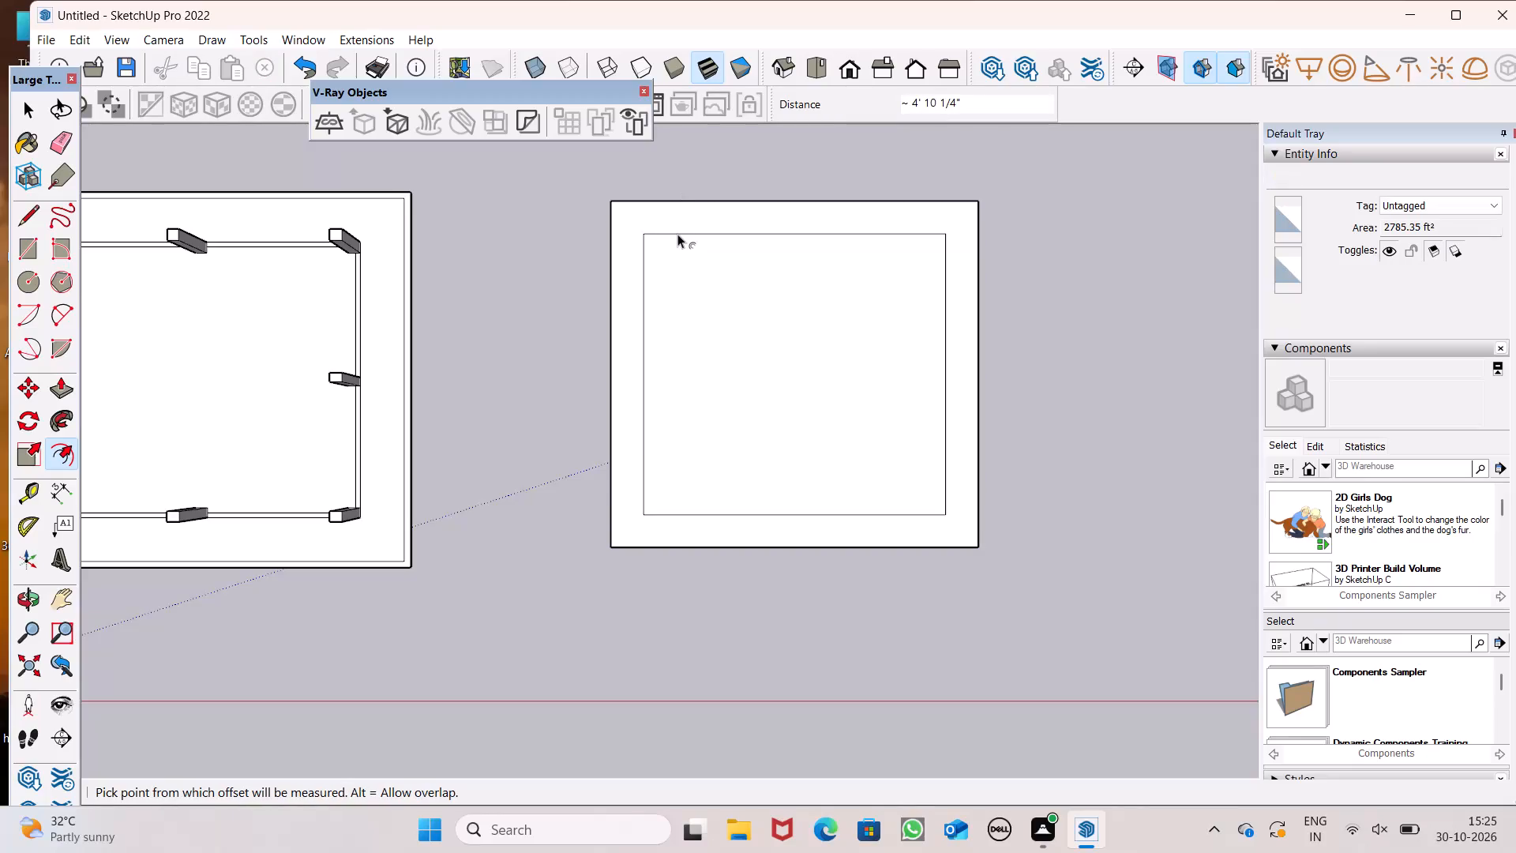
{"action": "type", "text": "1'"}
{"action": "key", "text": "Return"}
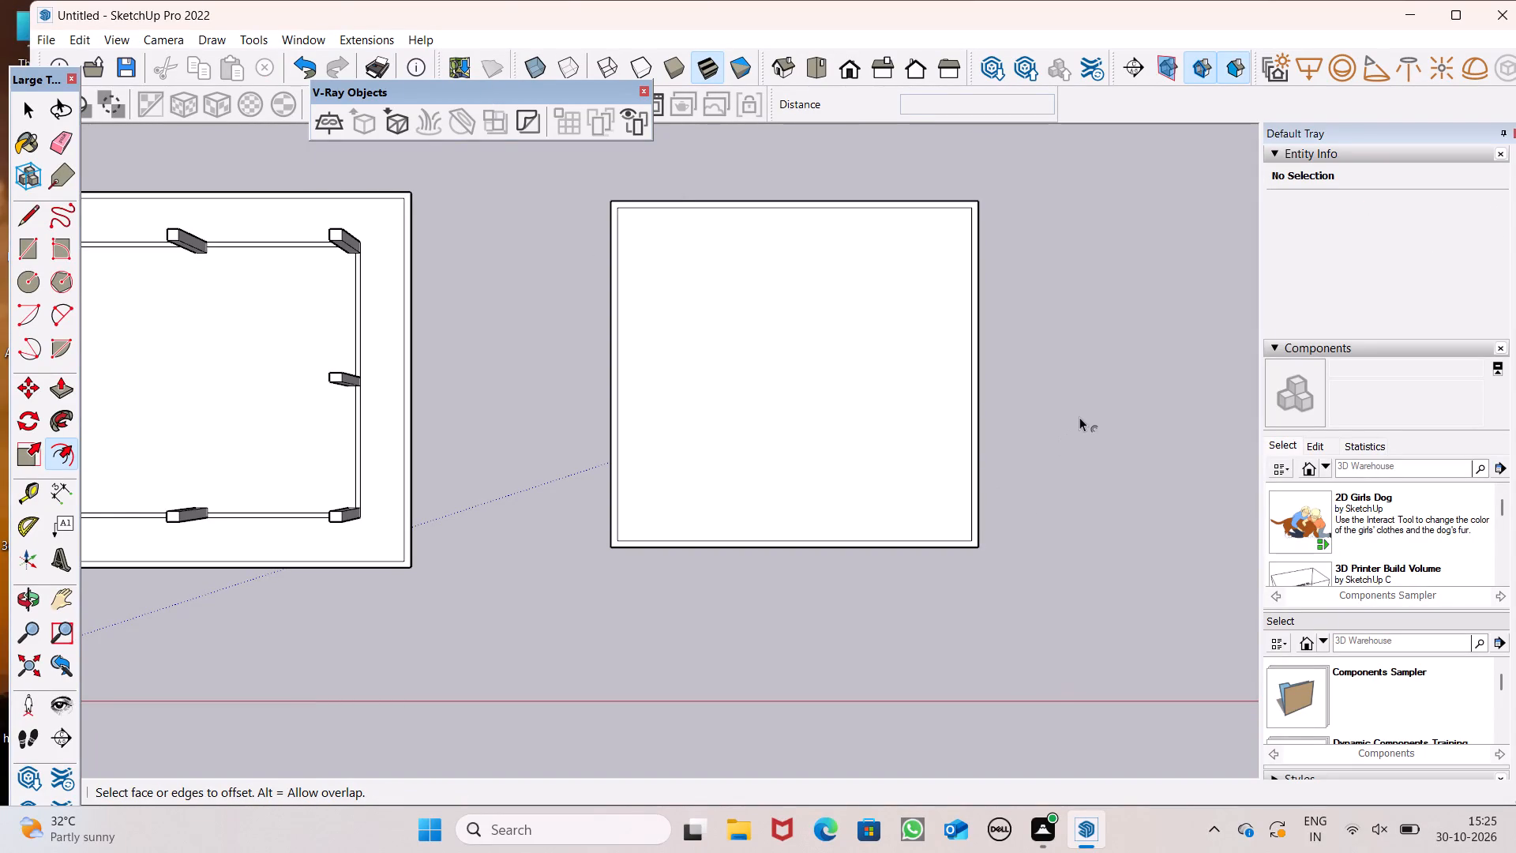
Place a guide 16' inside the cover's inset edge farthest from the columns, and a second guide 6" further inward.
{"action": "scroll", "coordinate": [1082, 411], "scroll_direction": "up", "scroll_amount": 2}
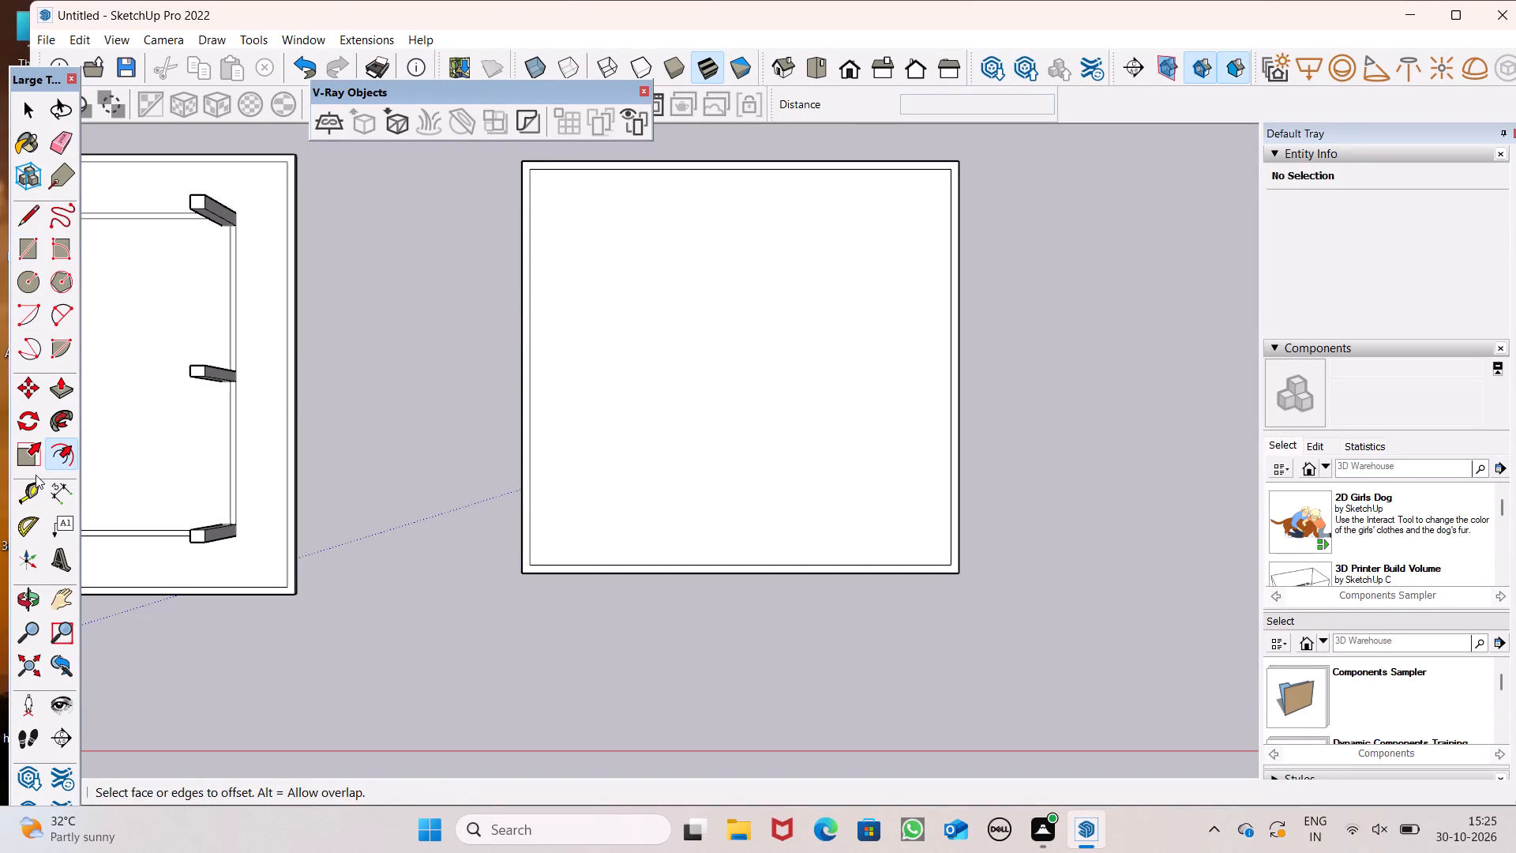
{"action": "left_click", "coordinate": [23, 500]}
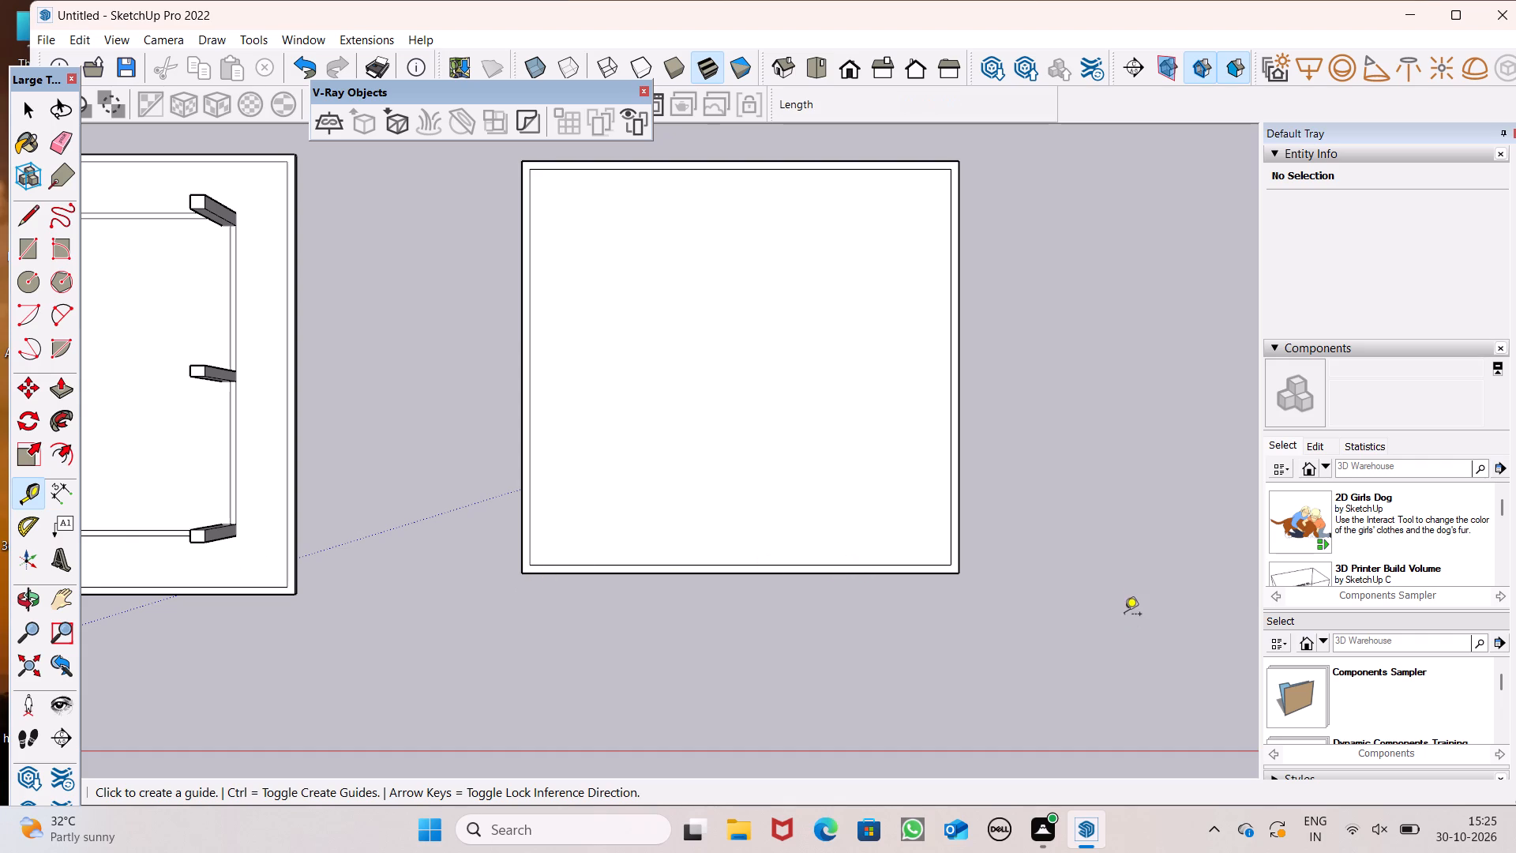
{"action": "left_click", "coordinate": [948, 507]}
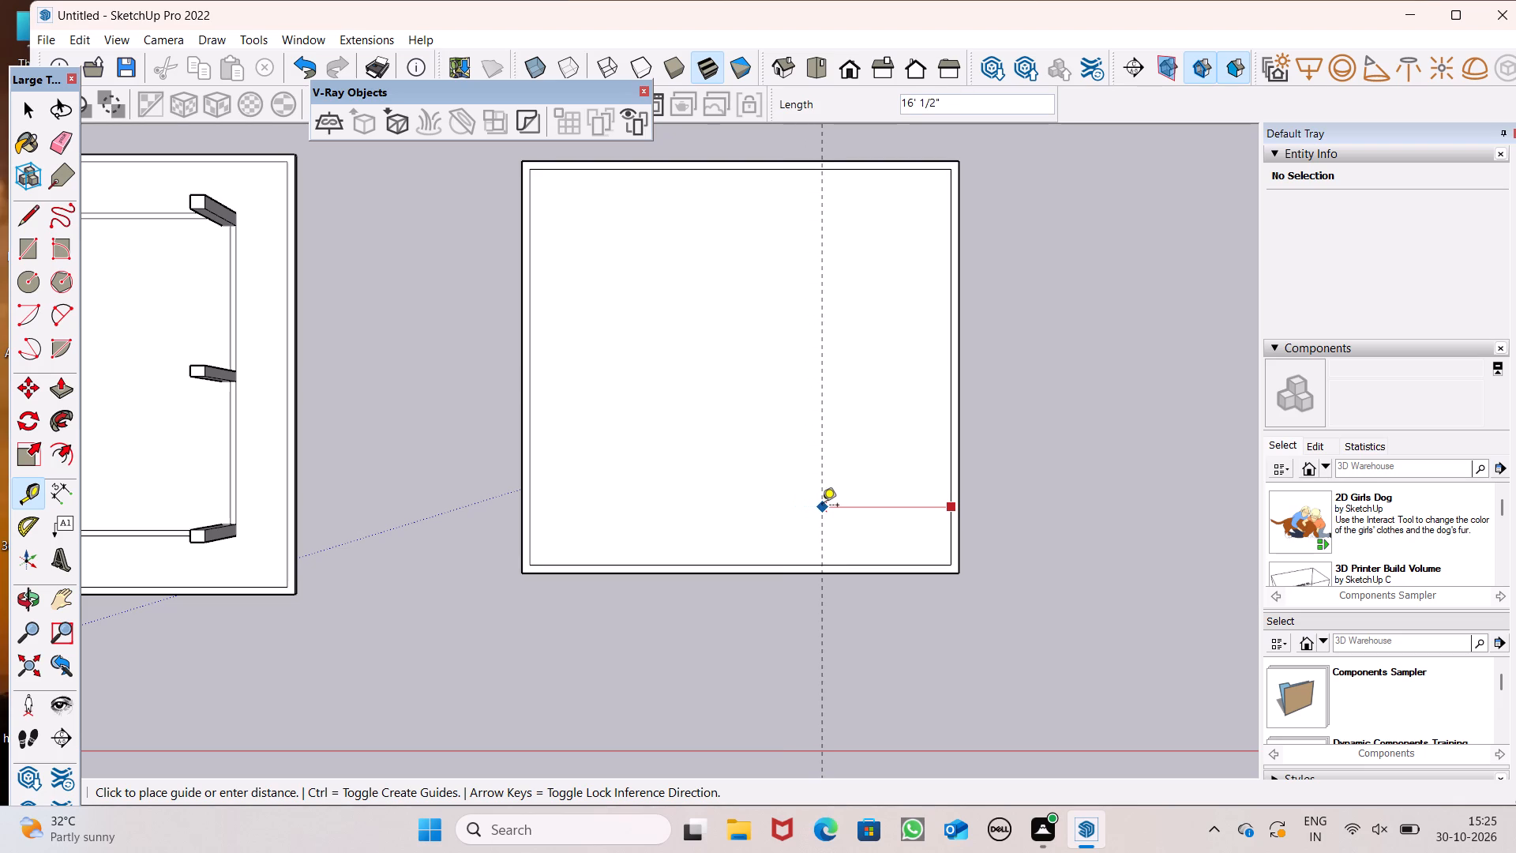
{"action": "type", "text": "16'"}
{"action": "key", "text": "Return"}
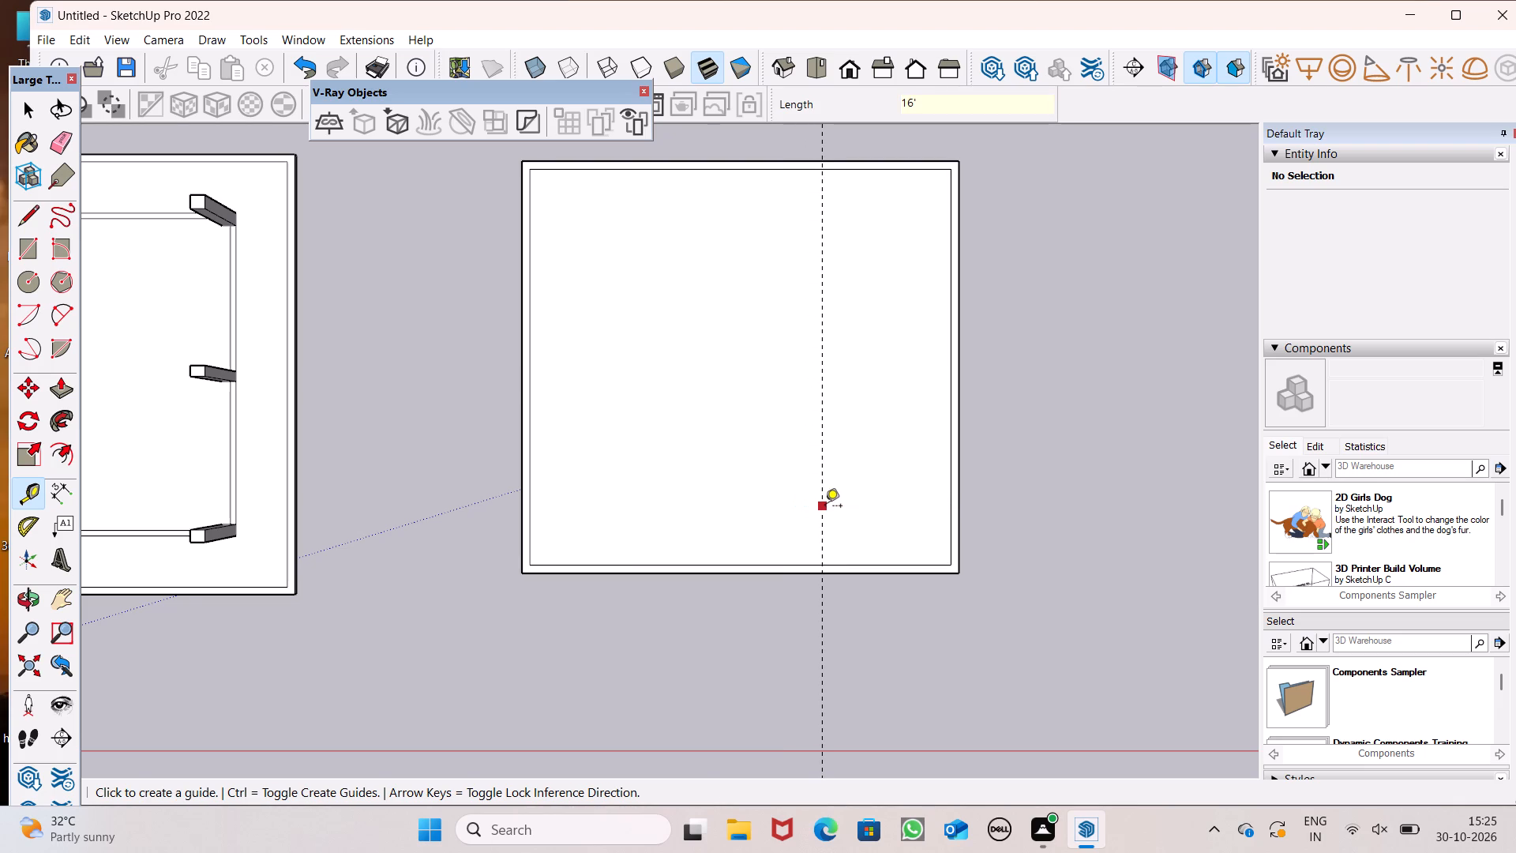
{"action": "left_click", "coordinate": [825, 507]}
{"action": "type", "text": "6\""}
{"action": "key", "text": "Return"}
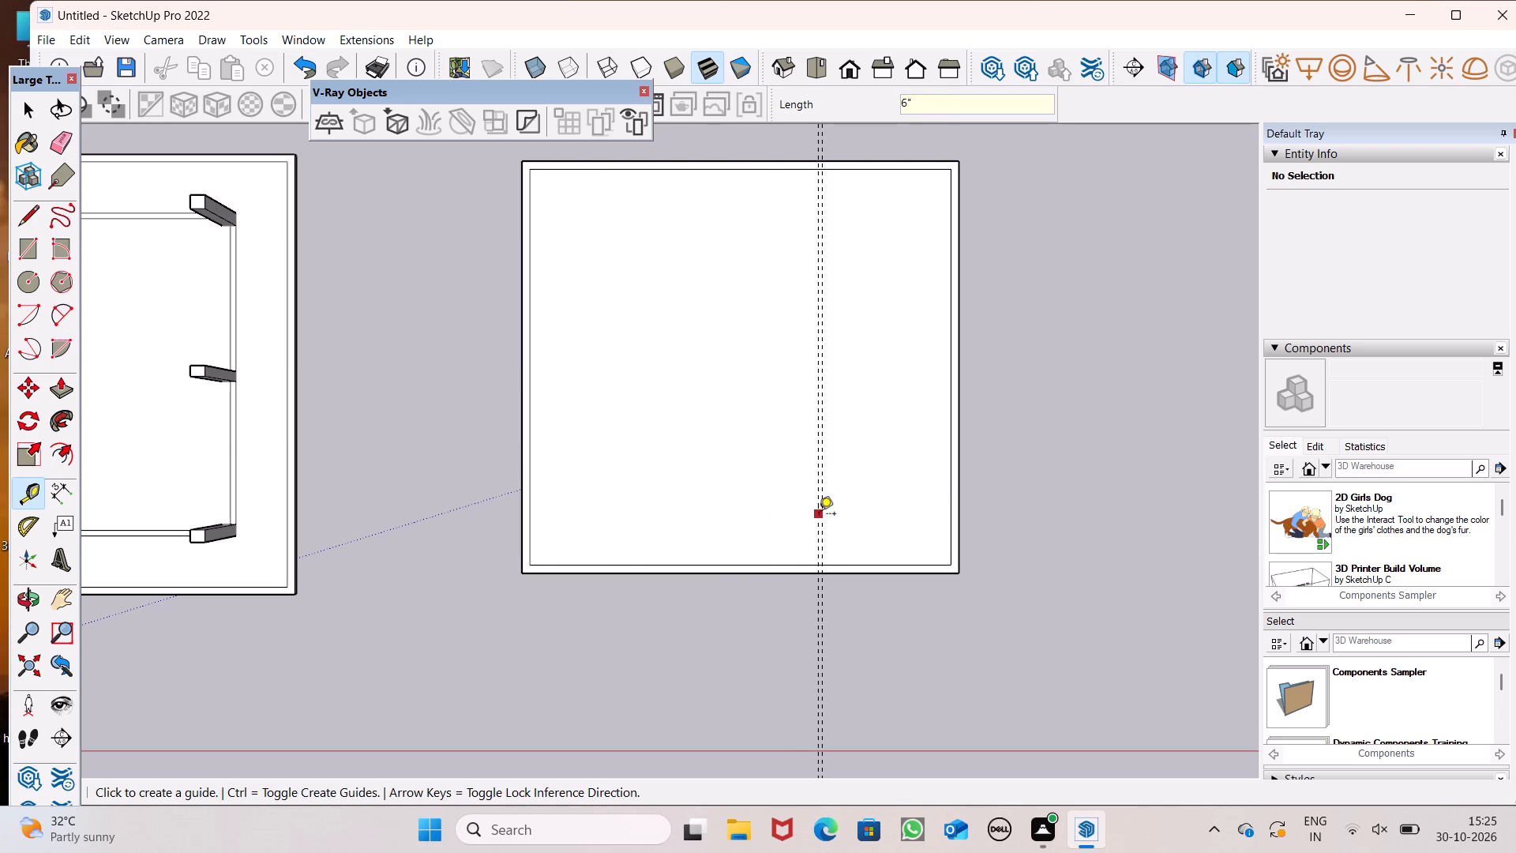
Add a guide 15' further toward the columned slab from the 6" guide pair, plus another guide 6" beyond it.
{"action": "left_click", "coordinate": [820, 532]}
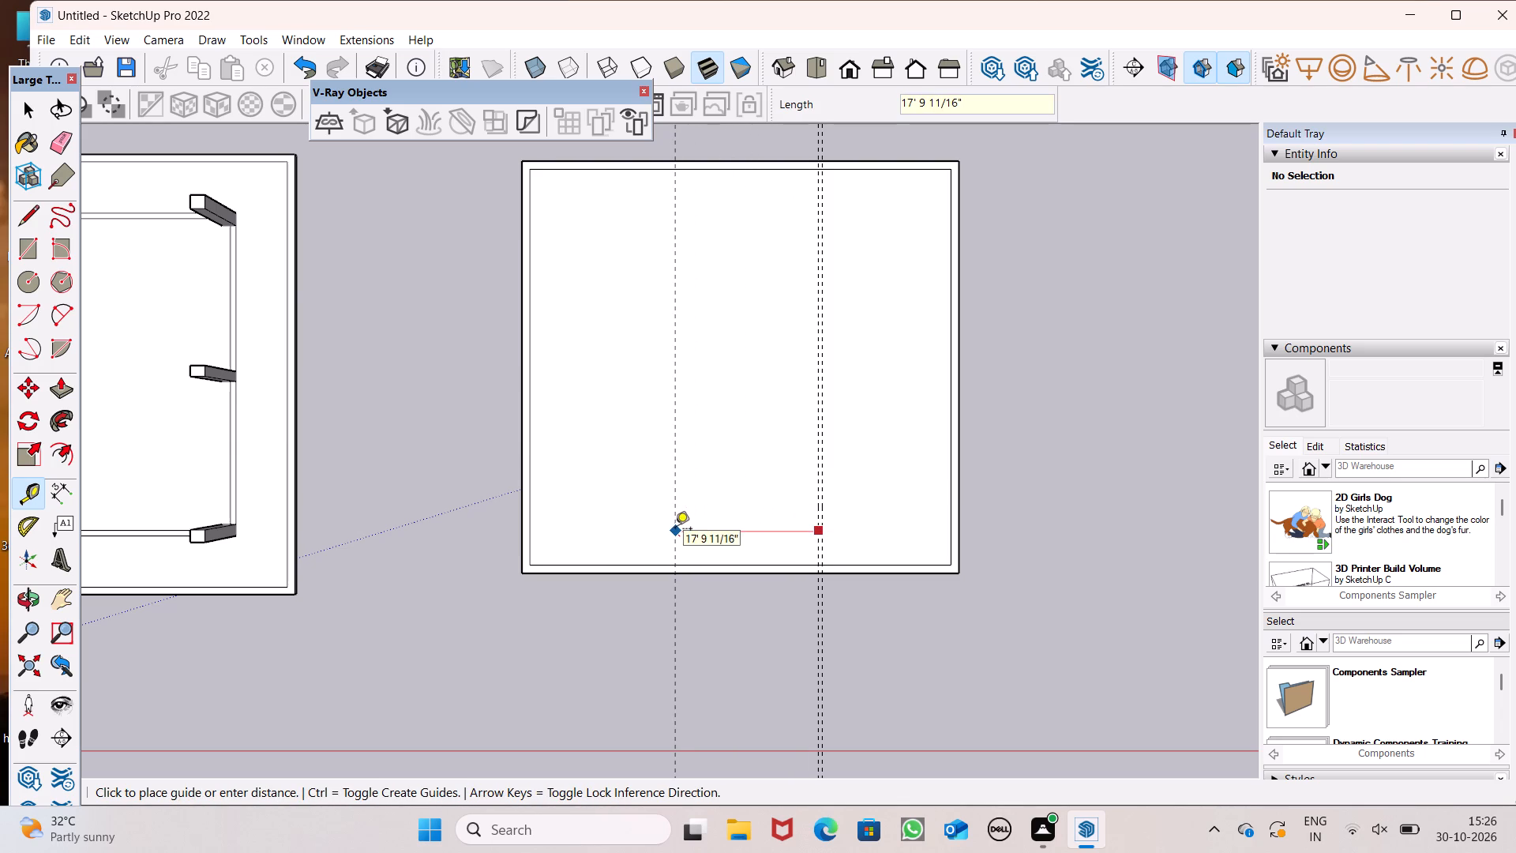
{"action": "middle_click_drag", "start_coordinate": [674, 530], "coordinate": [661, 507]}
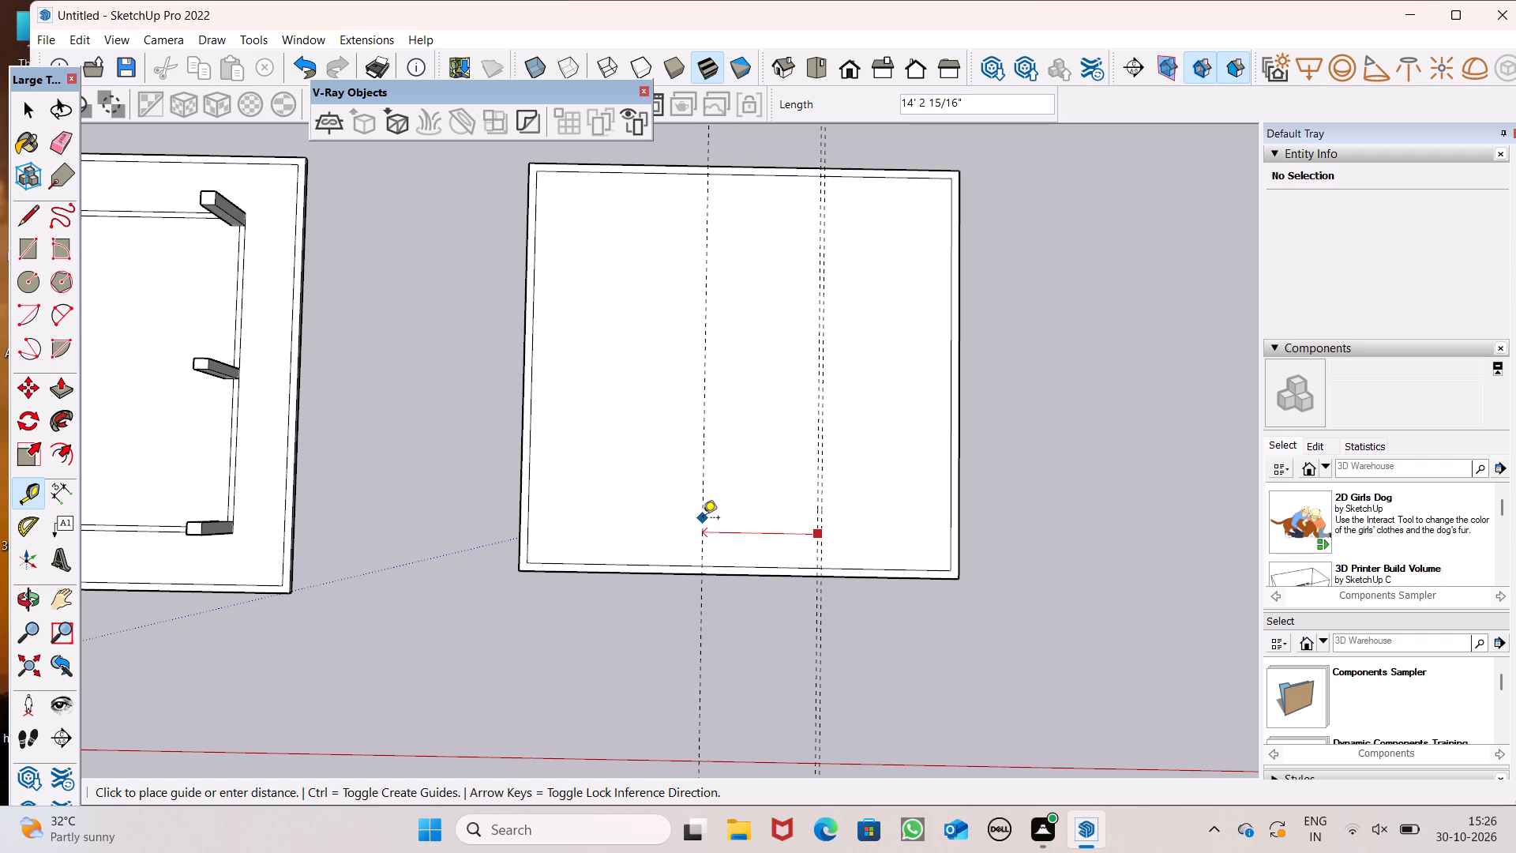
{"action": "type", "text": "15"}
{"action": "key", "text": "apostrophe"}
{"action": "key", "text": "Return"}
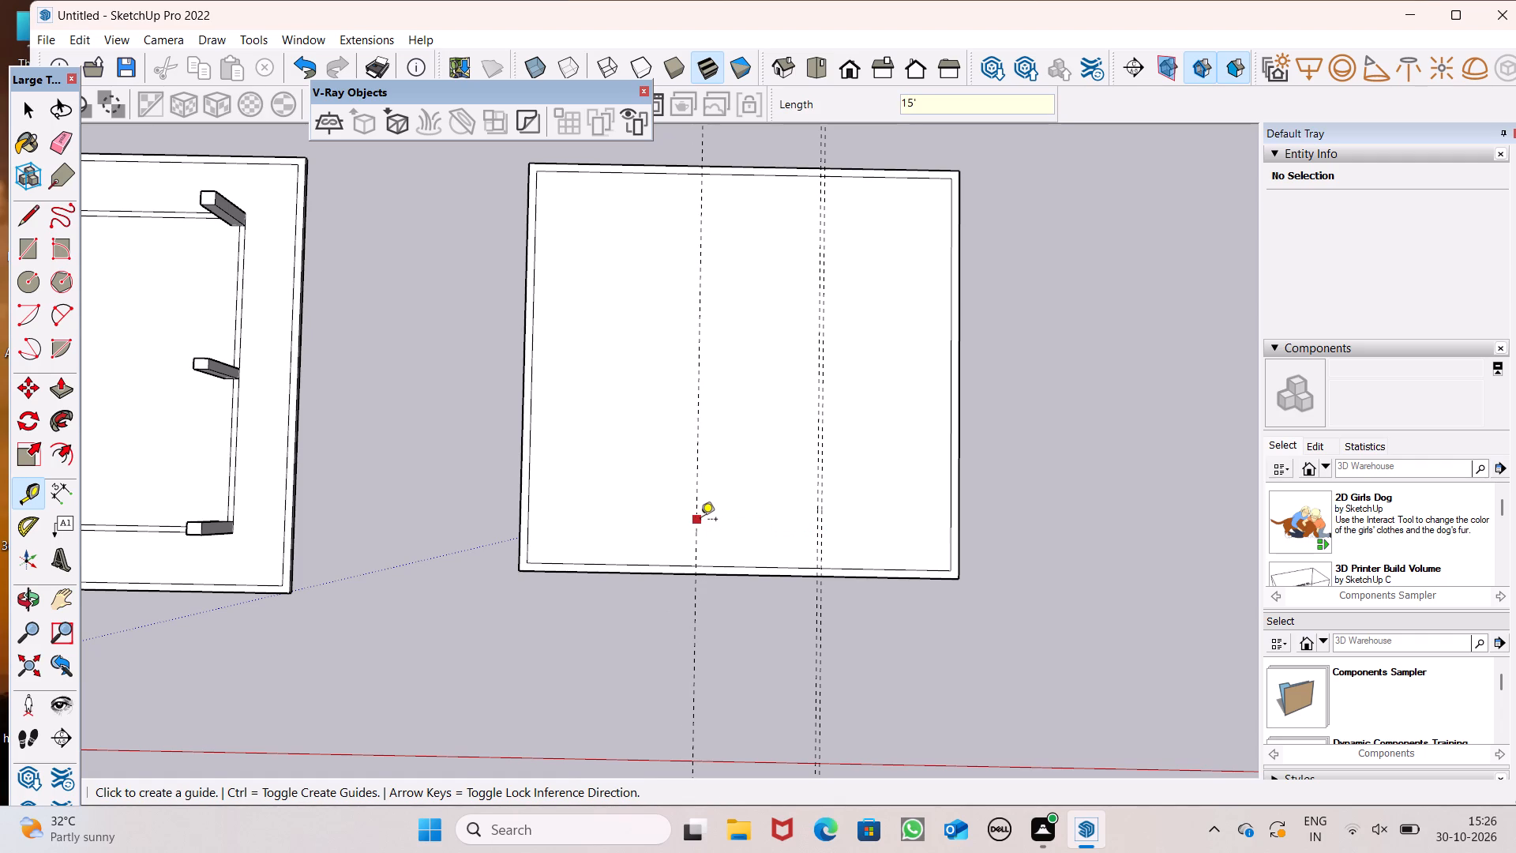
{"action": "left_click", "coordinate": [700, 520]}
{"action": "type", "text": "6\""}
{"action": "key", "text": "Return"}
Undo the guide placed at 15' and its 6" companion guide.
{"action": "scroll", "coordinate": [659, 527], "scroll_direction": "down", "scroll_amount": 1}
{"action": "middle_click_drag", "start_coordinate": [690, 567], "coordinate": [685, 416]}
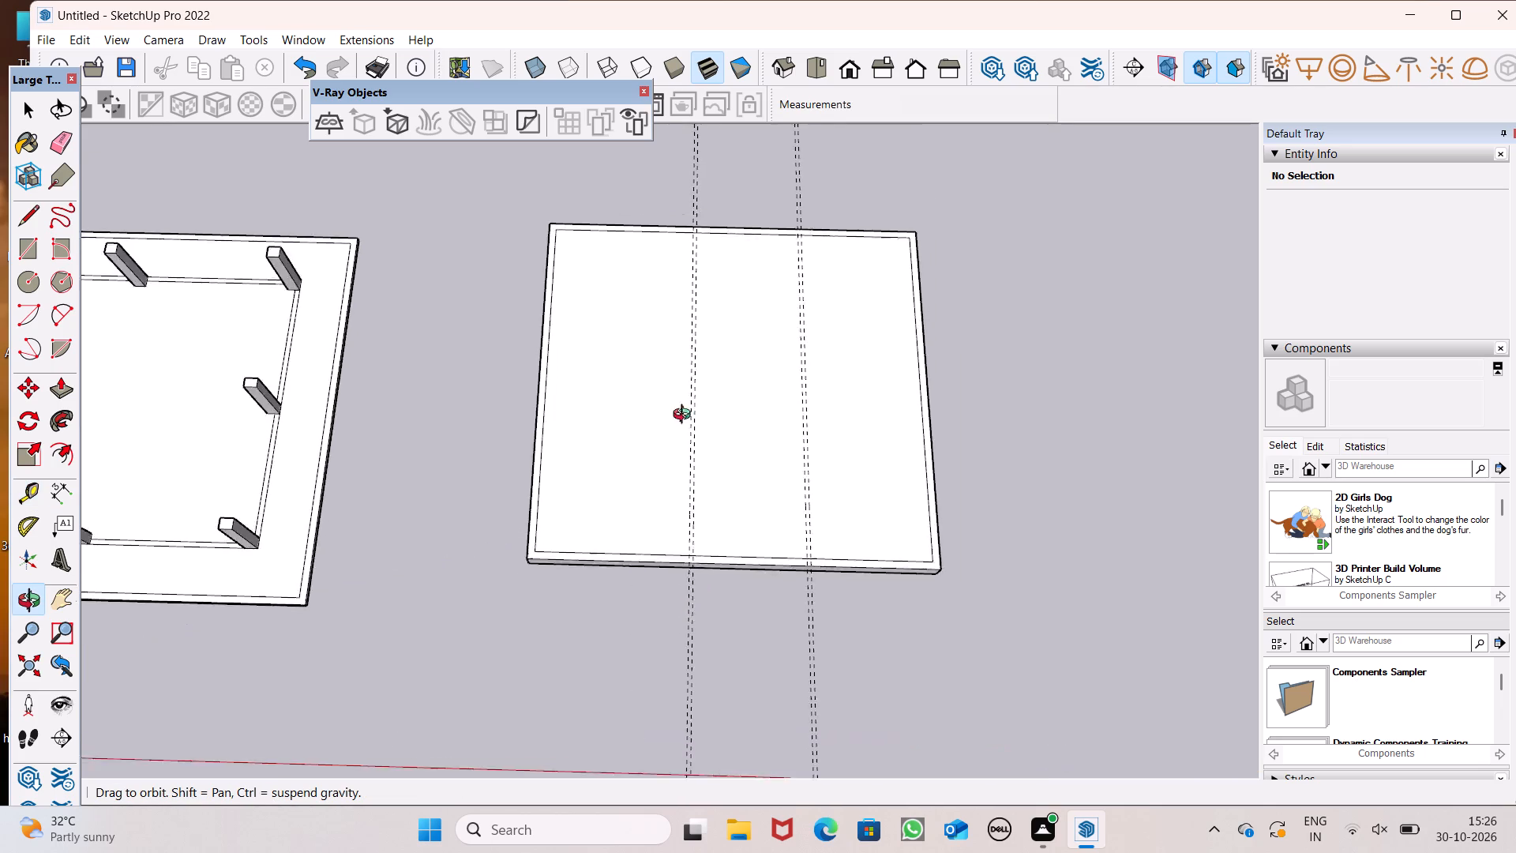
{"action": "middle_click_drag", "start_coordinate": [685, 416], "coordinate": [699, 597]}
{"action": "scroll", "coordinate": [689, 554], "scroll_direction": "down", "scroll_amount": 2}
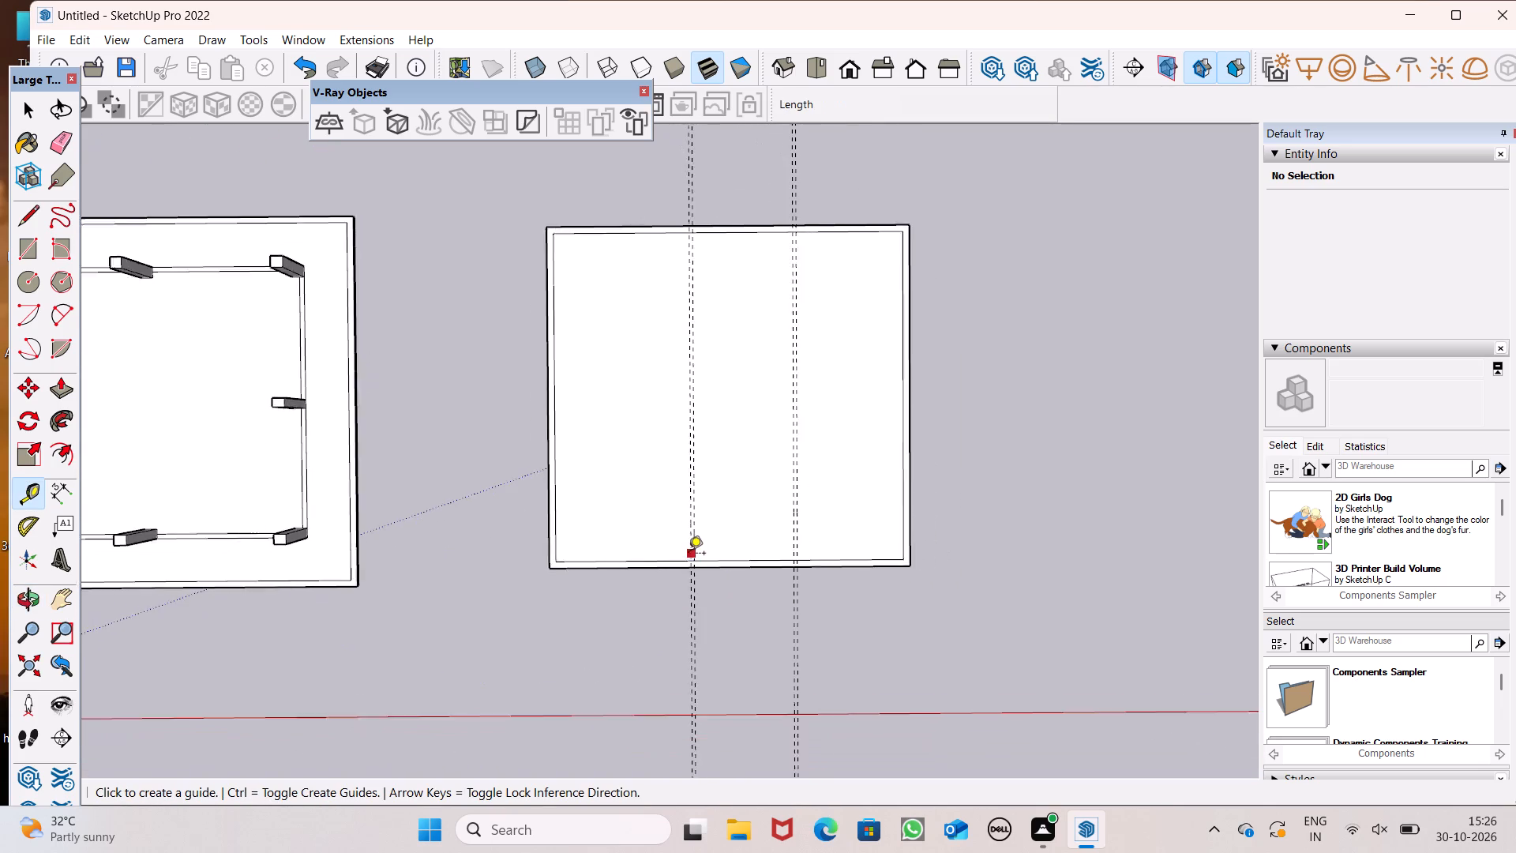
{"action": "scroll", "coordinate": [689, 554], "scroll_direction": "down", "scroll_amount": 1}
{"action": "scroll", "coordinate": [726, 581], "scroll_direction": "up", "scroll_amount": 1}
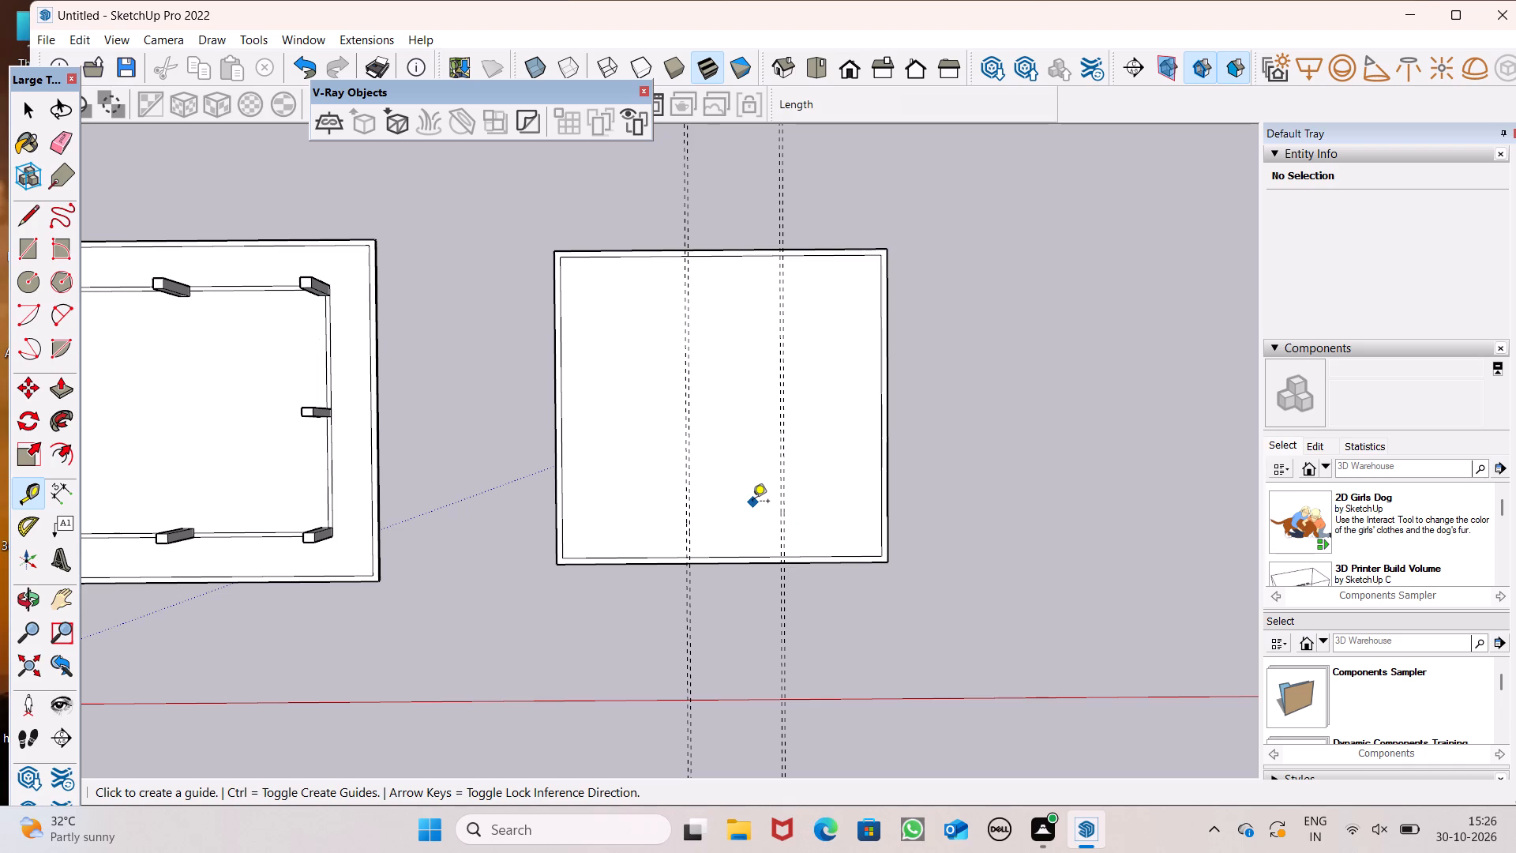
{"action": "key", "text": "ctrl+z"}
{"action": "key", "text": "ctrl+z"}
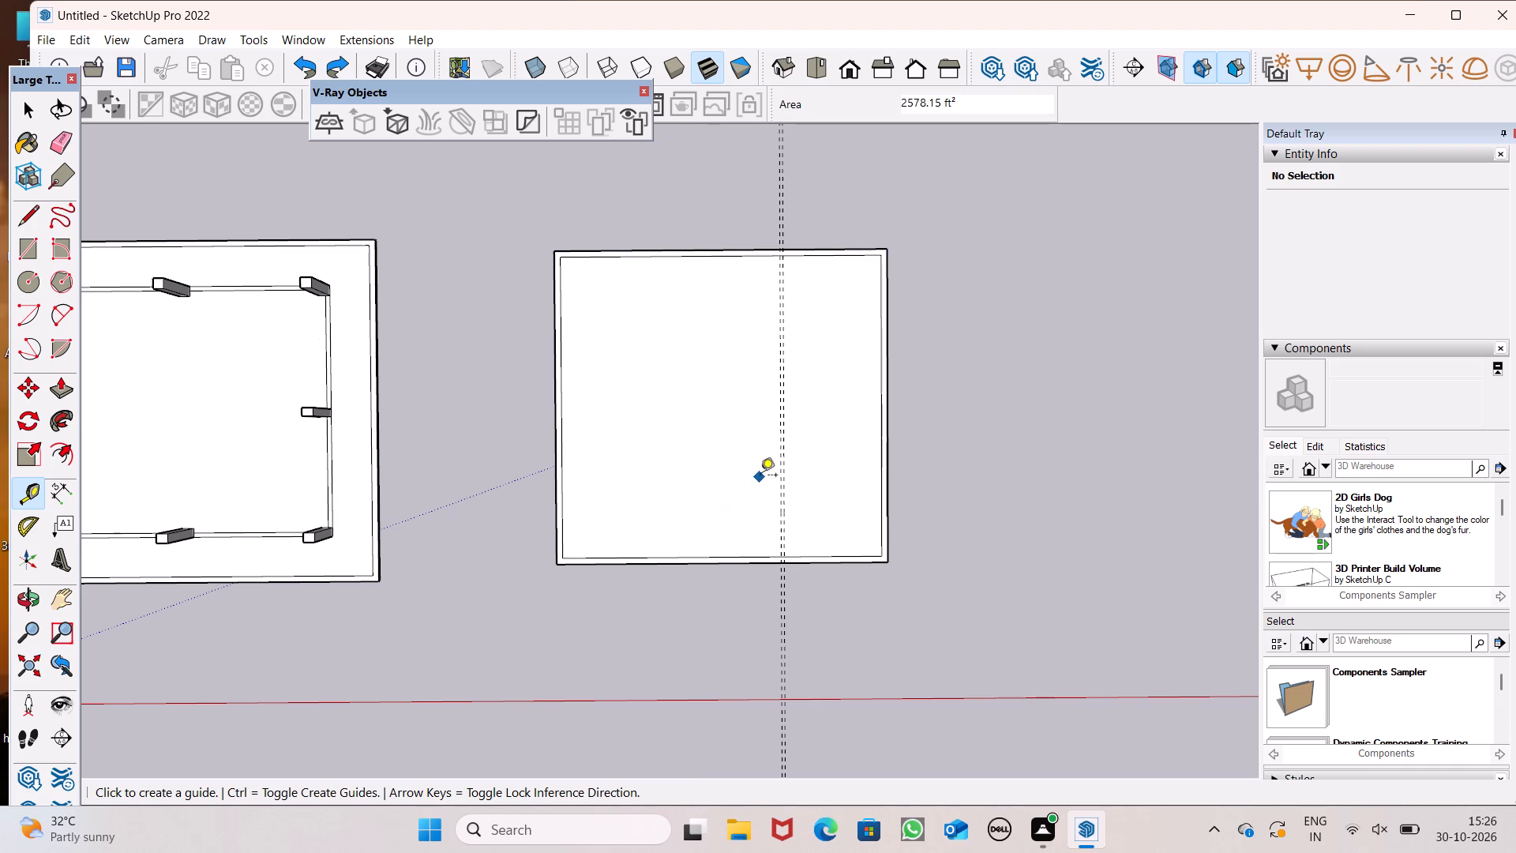
Place a guide about 16' 2" from the first guide pair toward the columned slab, and another guide 6" beyond it.
{"action": "left_click", "coordinate": [777, 465]}
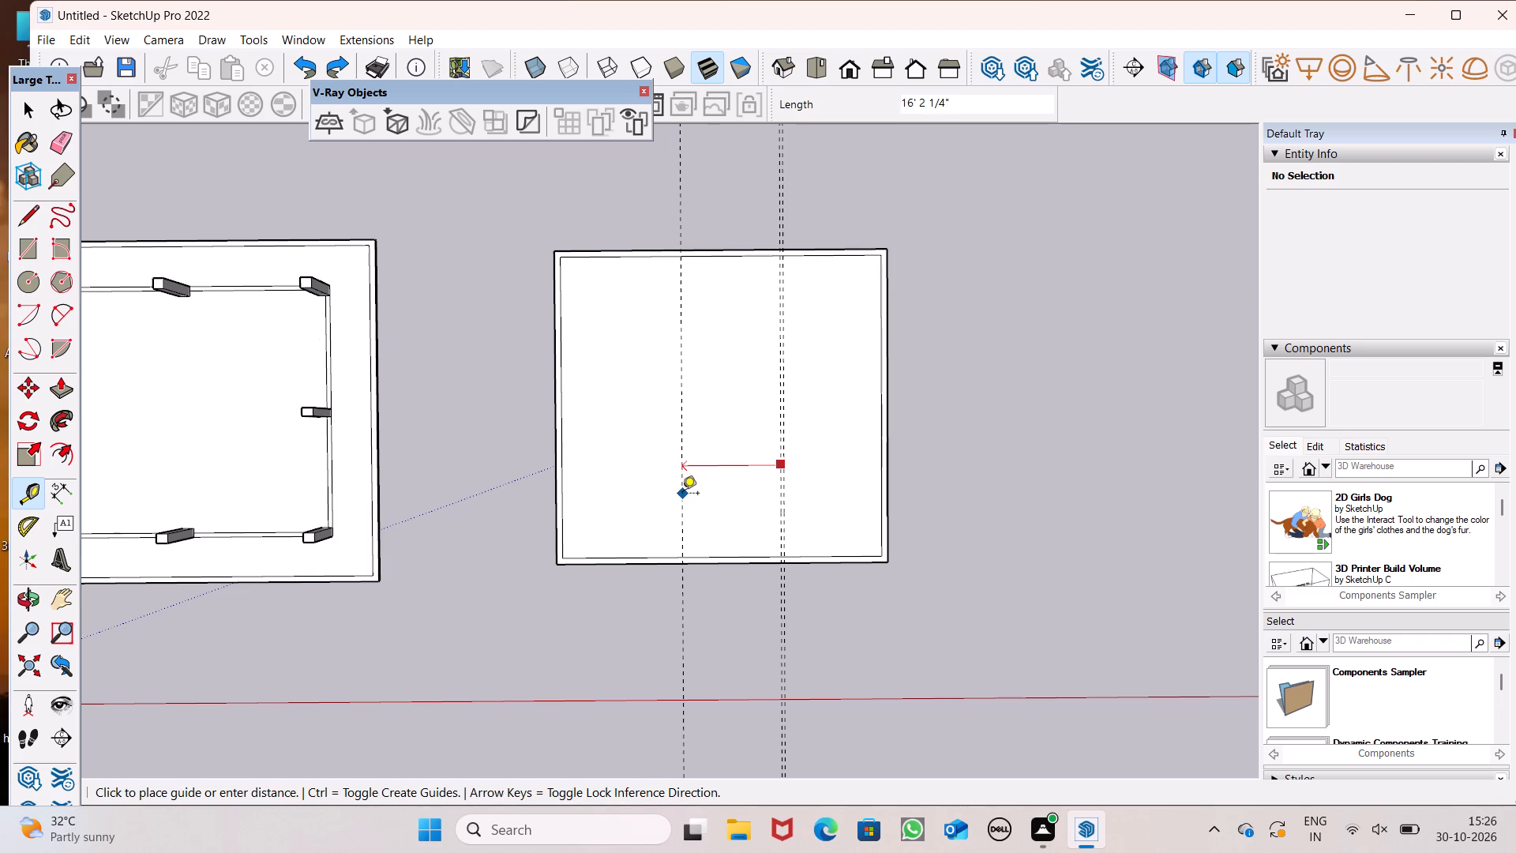
{"action": "left_click", "coordinate": [682, 494]}
{"action": "left_click", "coordinate": [682, 494]}
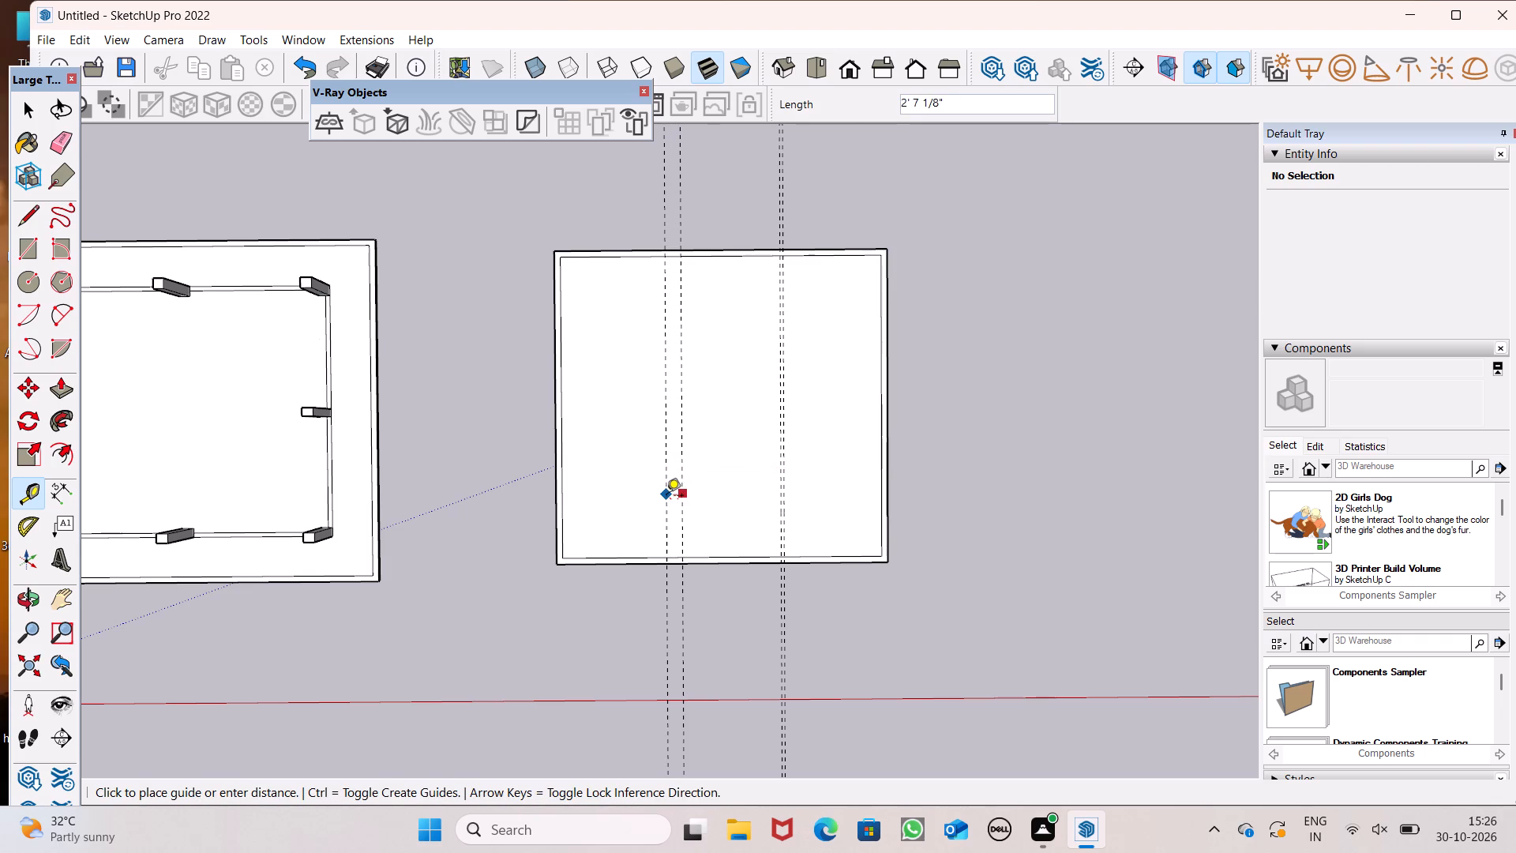
{"action": "key", "text": "6"}
{"action": "key", "text": "shift+quotedbl"}
{"action": "key", "text": "Return"}
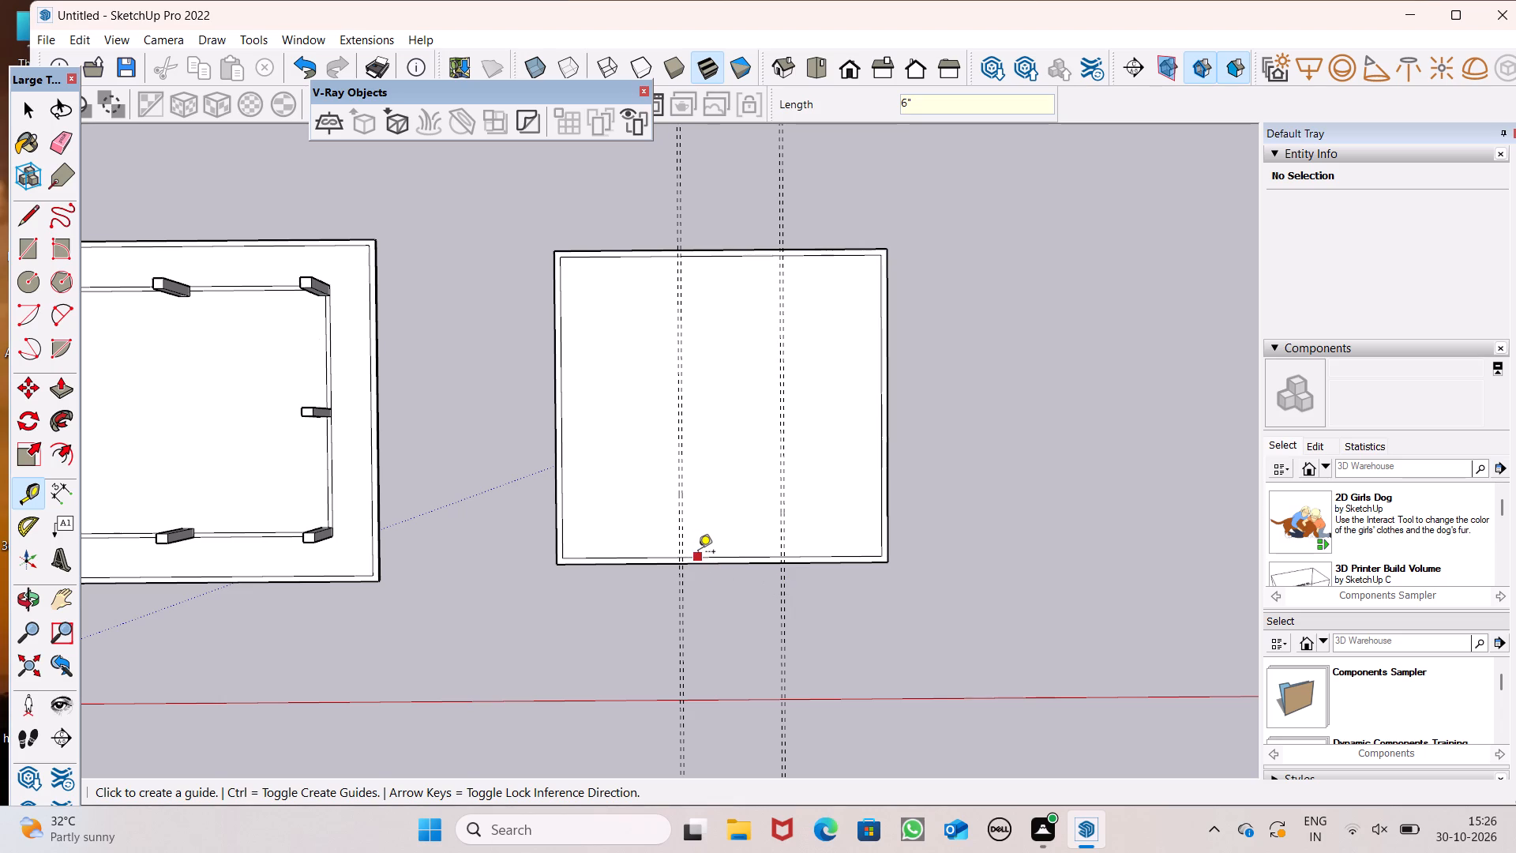
Place a guide about 4' 8" inside the cover's inset edge nearest the red axis, and a parallel guide 6" further inward.
{"action": "left_click", "coordinate": [698, 553]}
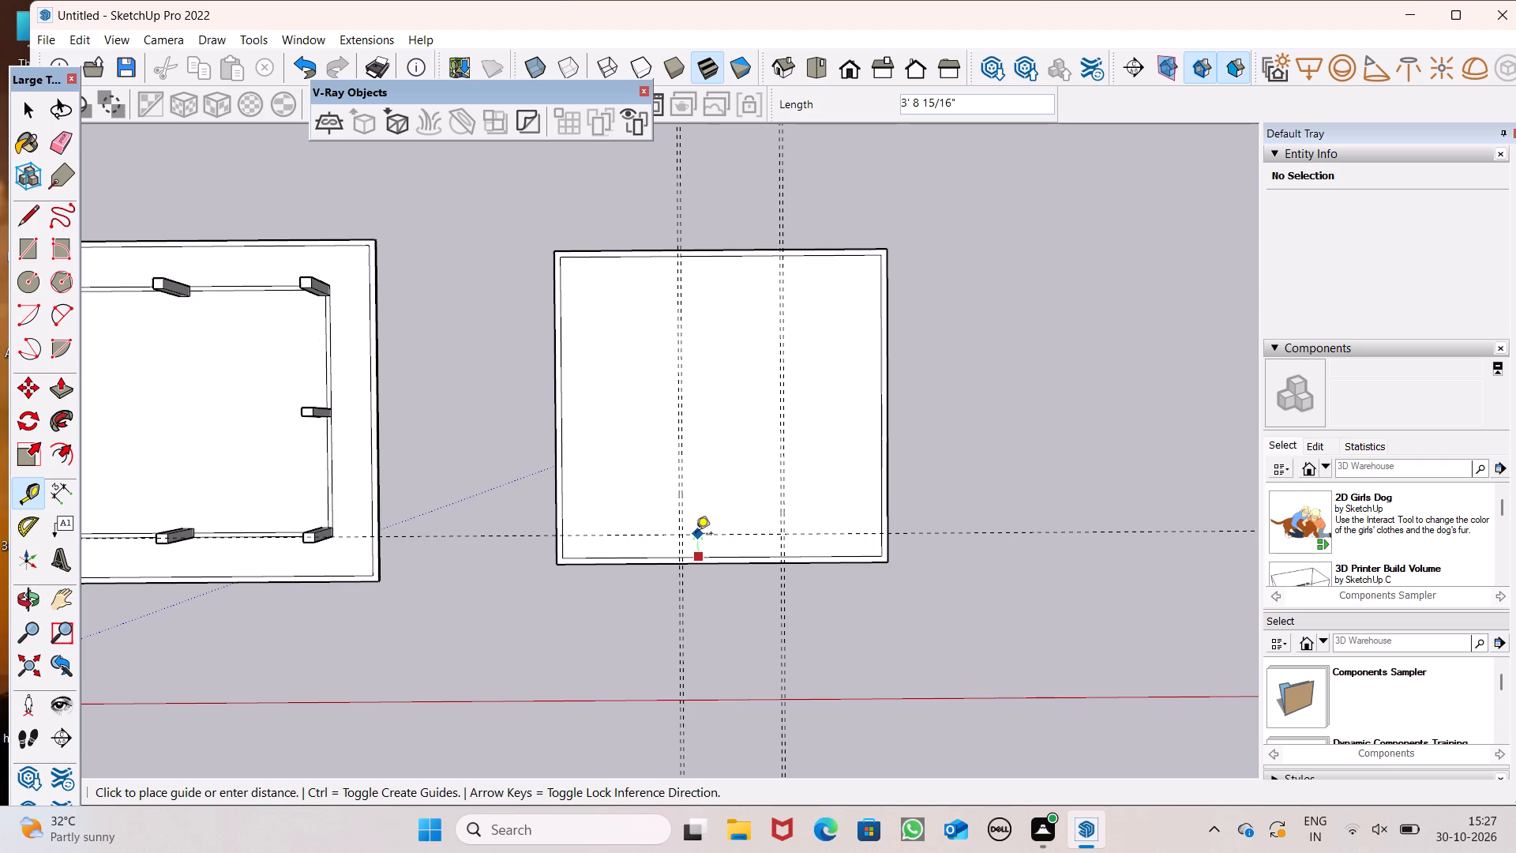
{"action": "scroll", "coordinate": [696, 535], "scroll_direction": "up", "scroll_amount": 1}
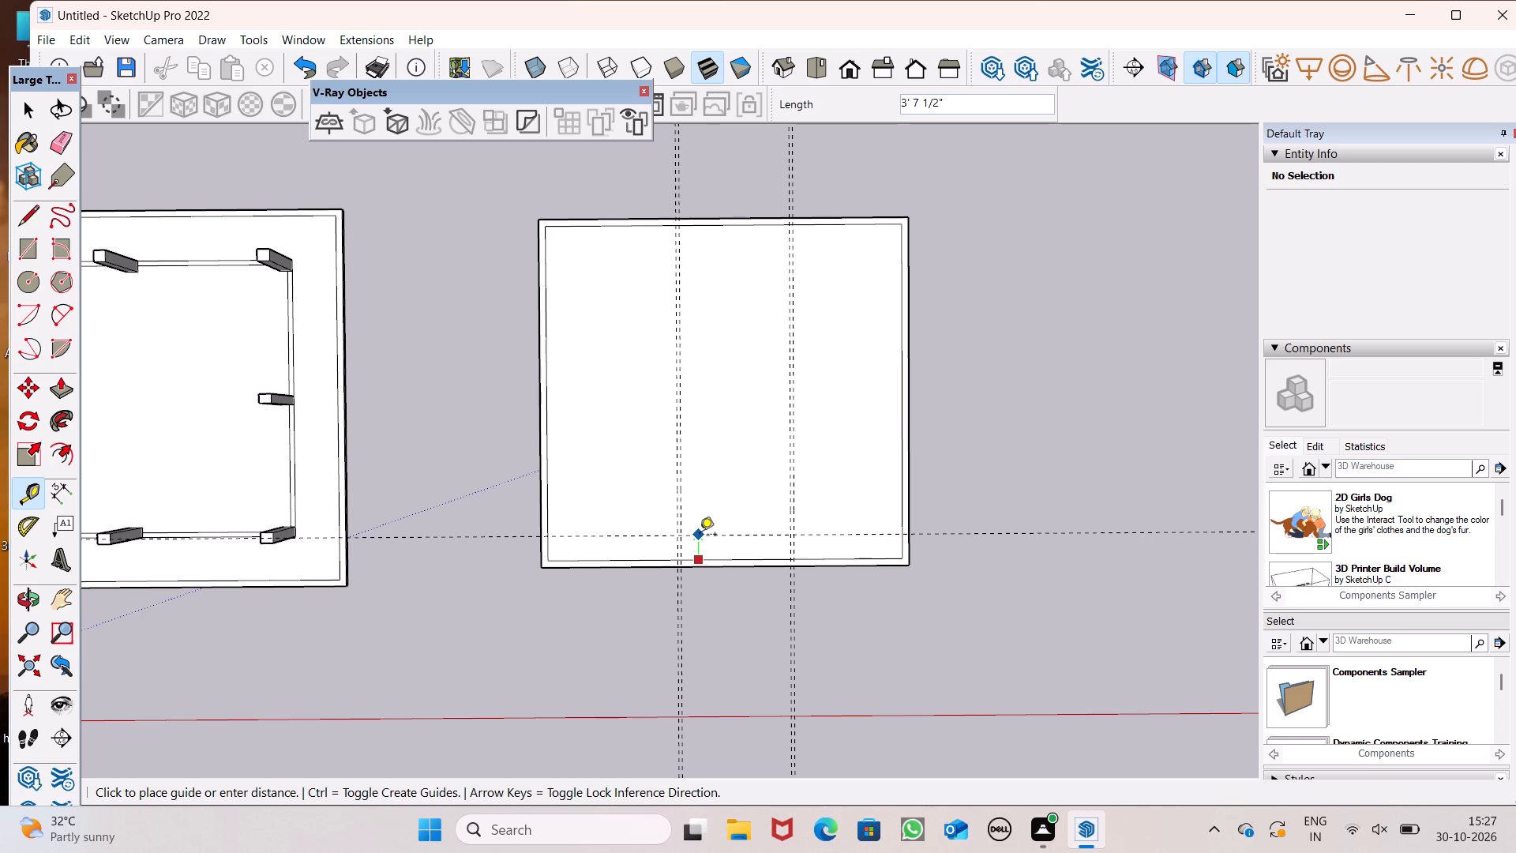
{"action": "scroll", "coordinate": [700, 535], "scroll_direction": "up", "scroll_amount": 1}
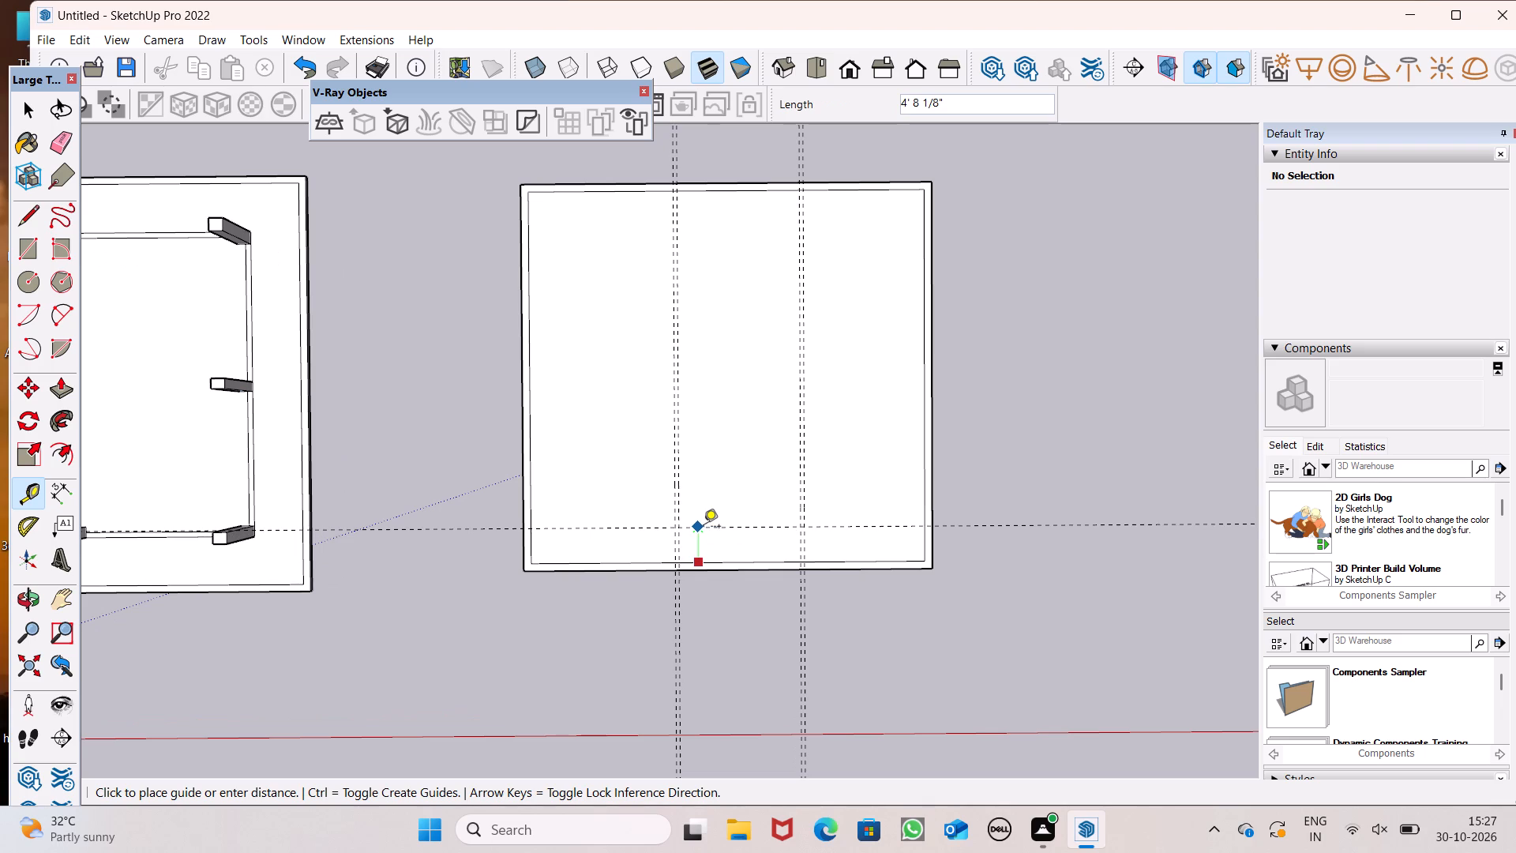
{"action": "left_click", "coordinate": [704, 528]}
{"action": "left_click", "coordinate": [704, 532]}
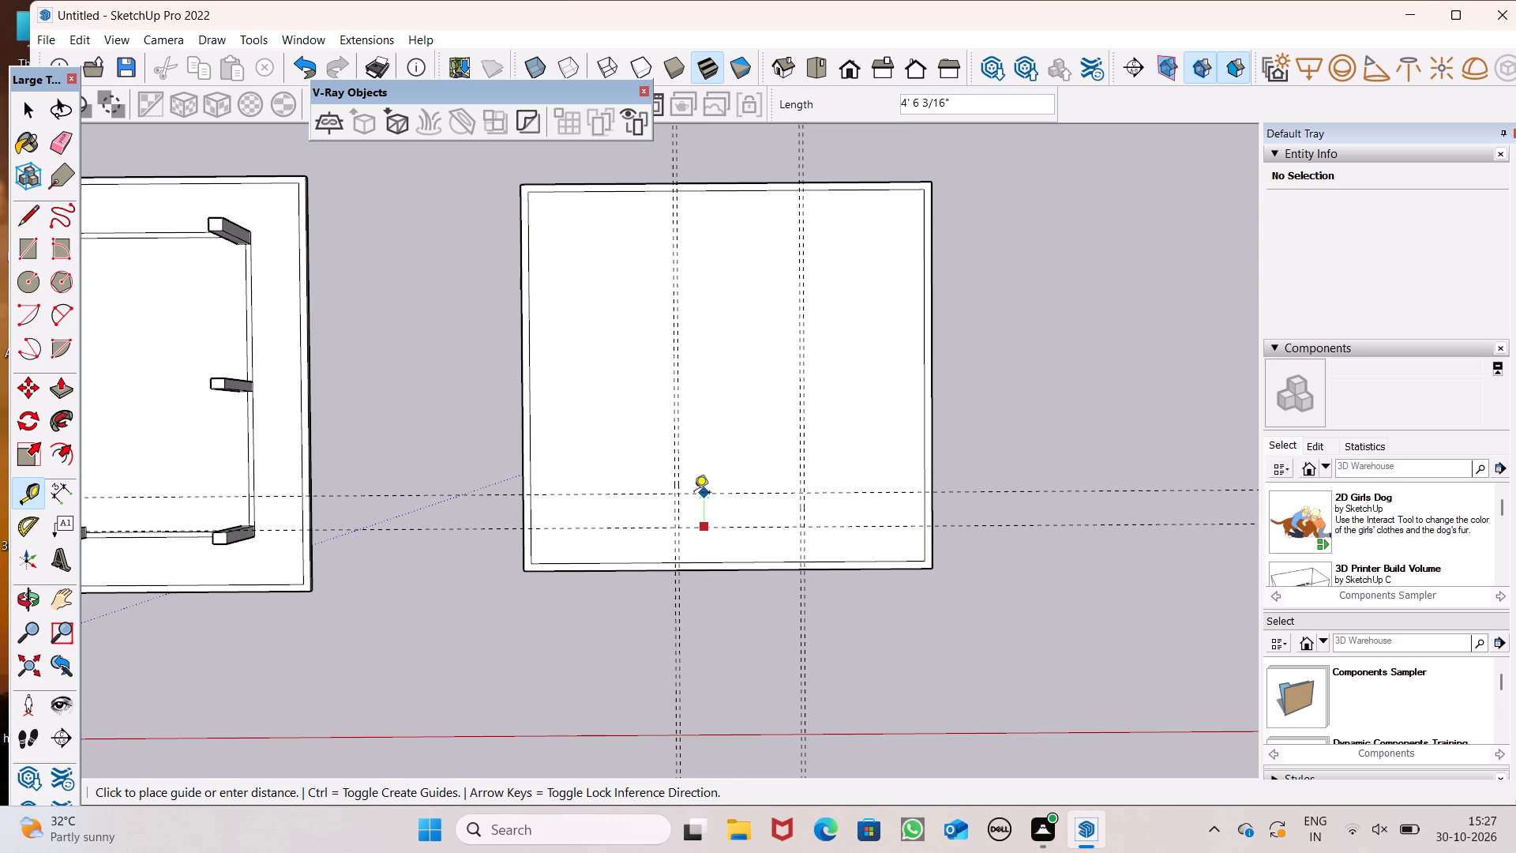
{"action": "key", "text": "6"}
{"action": "key", "text": "shift+quotedbl"}
{"action": "key", "text": "Return"}
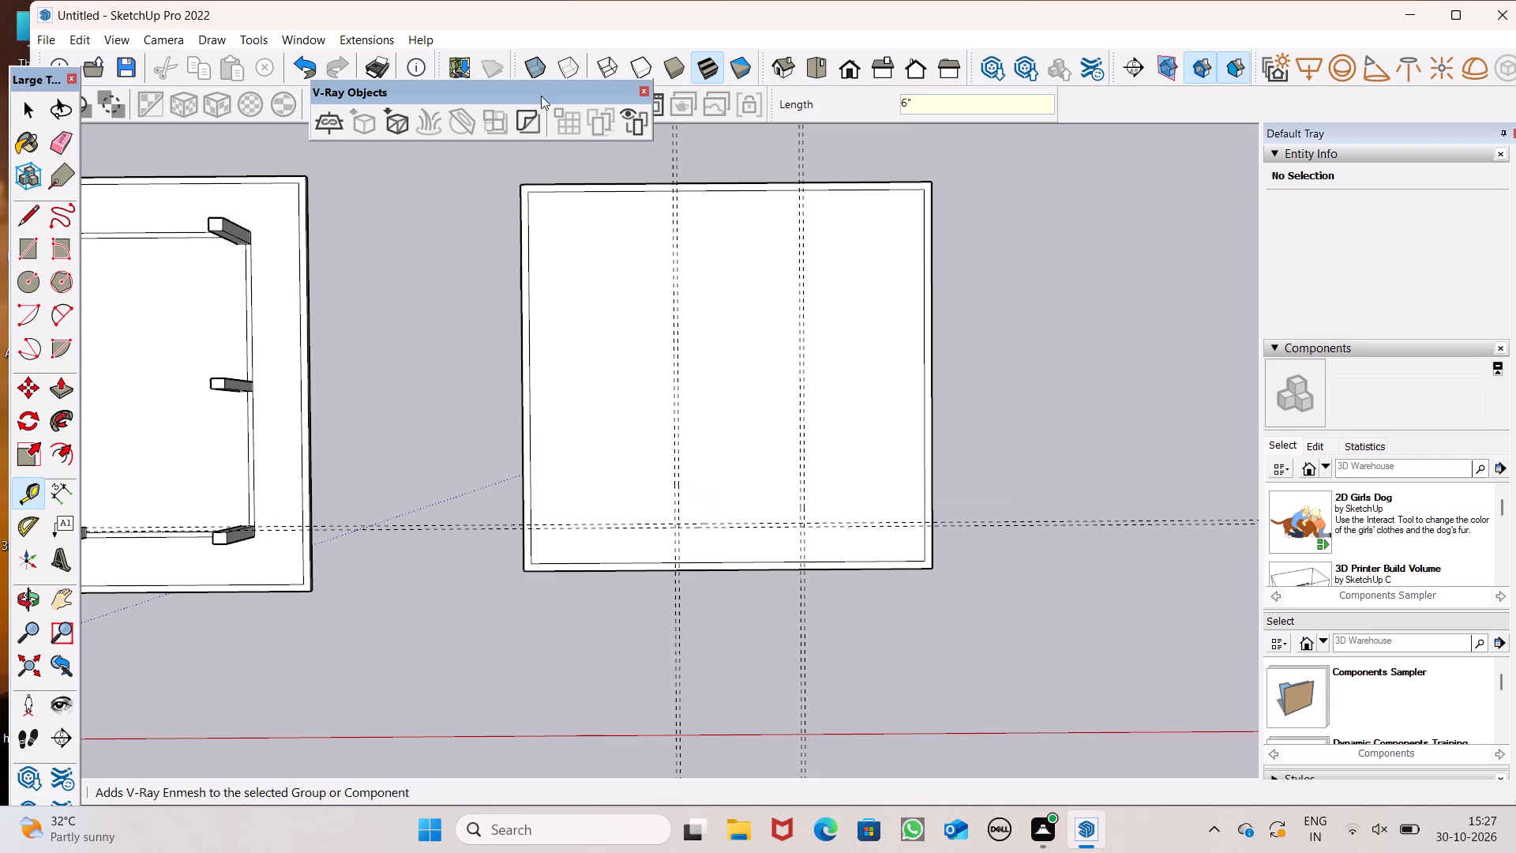
Draw a 6" by about 44' 7" rectangle within the guide pair nearer the columned slab, from the far inset edge to the crosswise guides.
{"action": "left_click", "coordinate": [20, 255]}
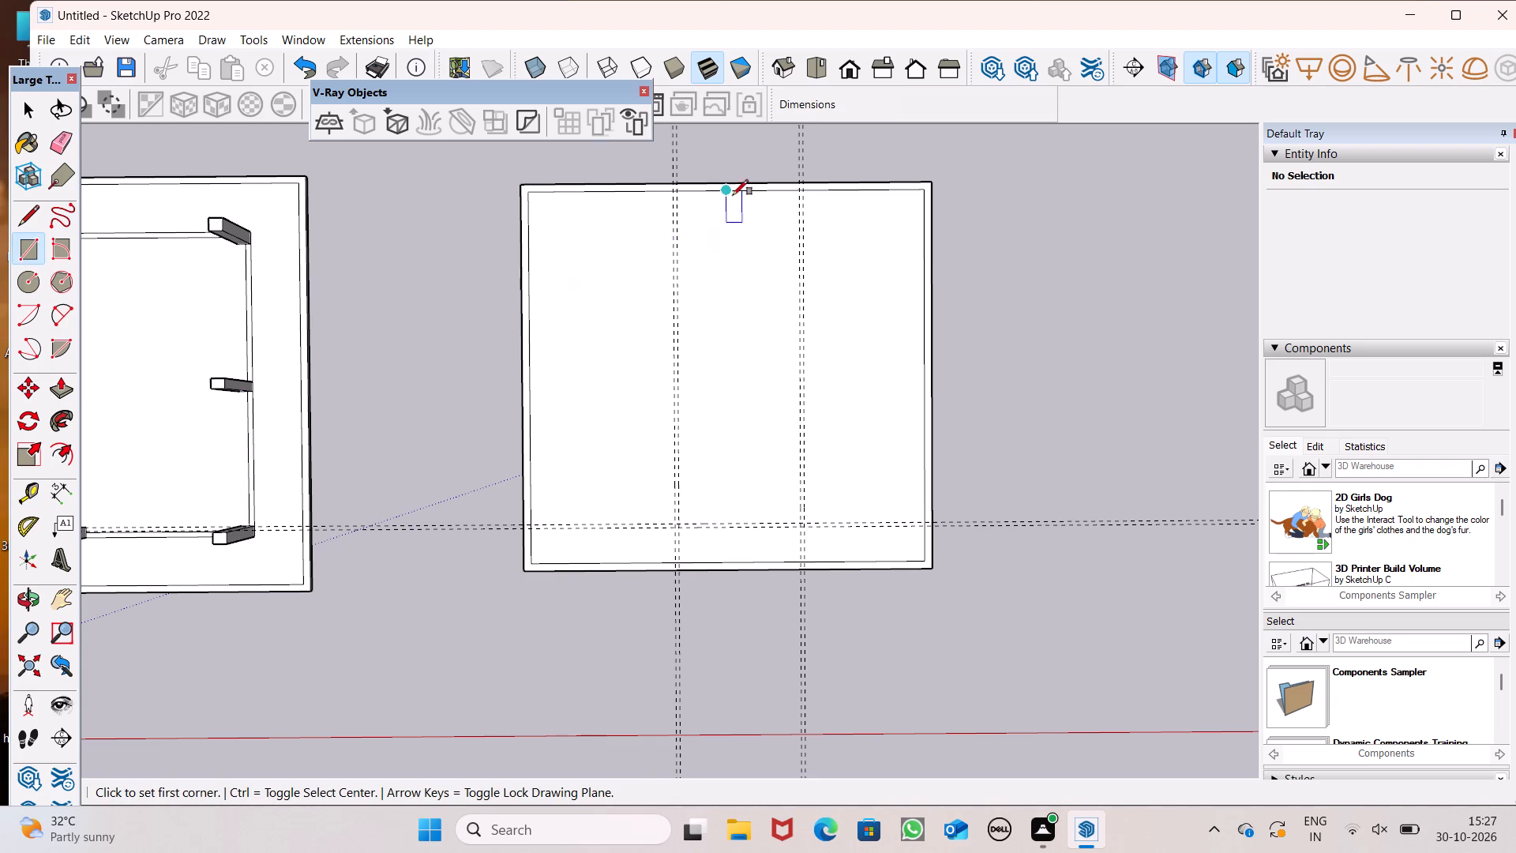
{"action": "scroll", "coordinate": [733, 195], "scroll_direction": "up", "scroll_amount": 6}
{"action": "scroll", "coordinate": [621, 182], "scroll_direction": "up", "scroll_amount": 6}
{"action": "left_click", "coordinate": [632, 187]}
{"action": "scroll", "coordinate": [699, 201], "scroll_direction": "down", "scroll_amount": 2}
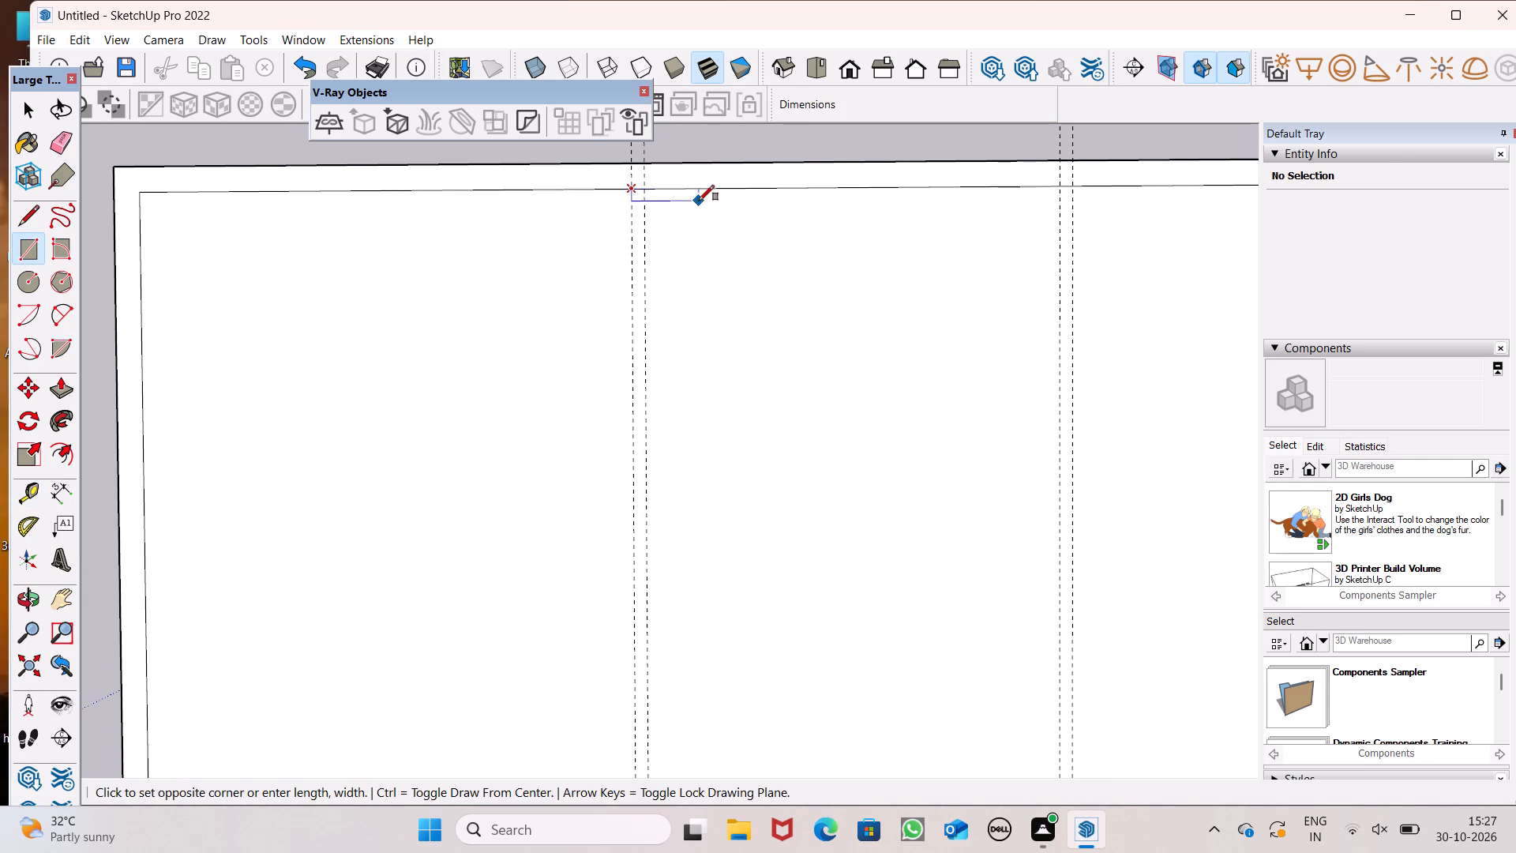
{"action": "scroll", "coordinate": [699, 201], "scroll_direction": "down", "scroll_amount": 13}
{"action": "scroll", "coordinate": [707, 517], "scroll_direction": "up", "scroll_amount": 3}
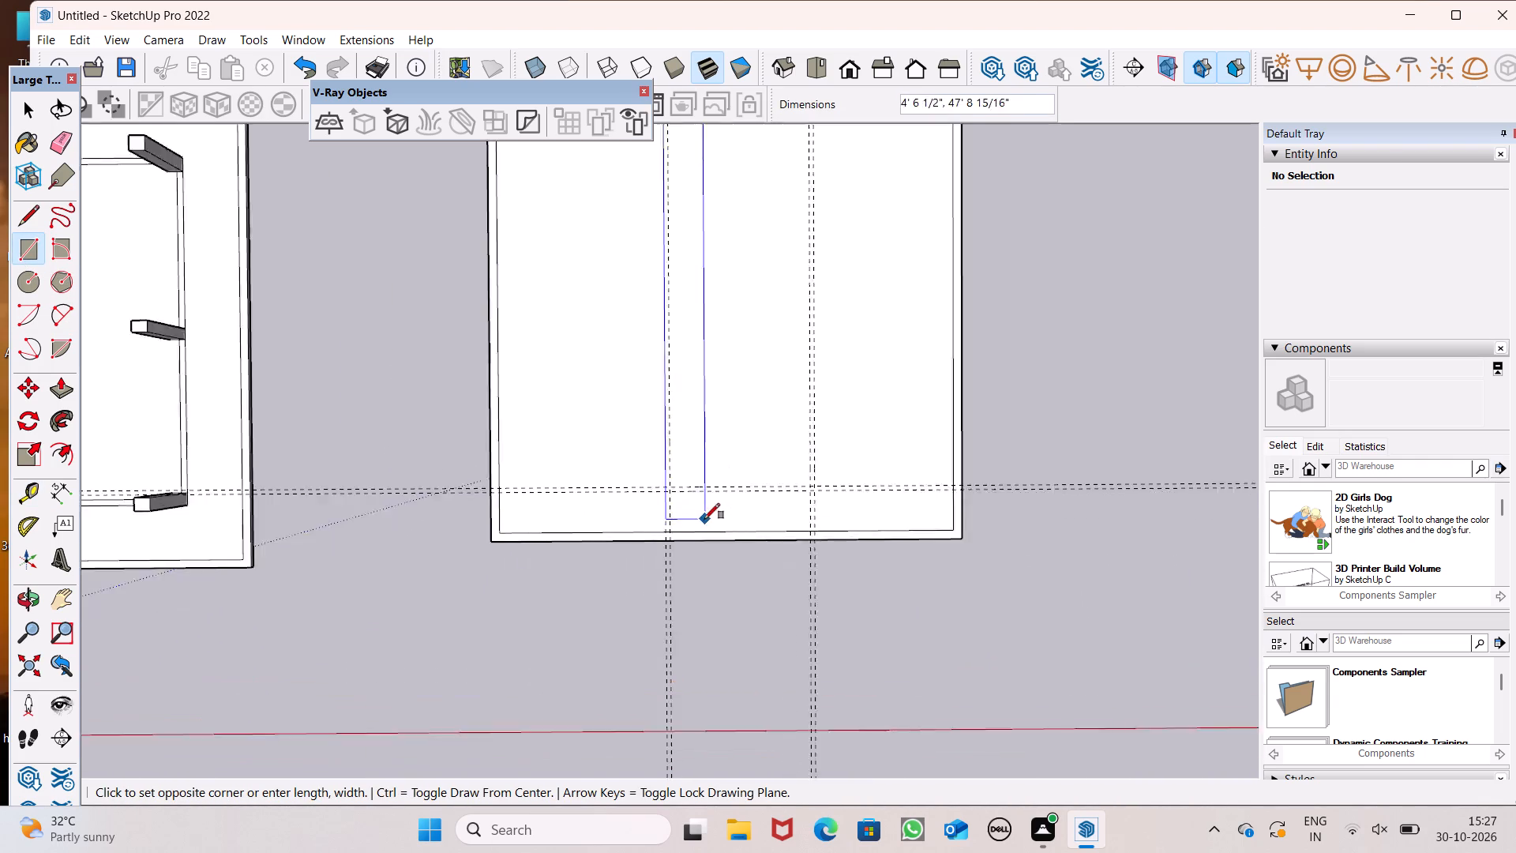
{"action": "scroll", "coordinate": [704, 519], "scroll_direction": "up", "scroll_amount": 9}
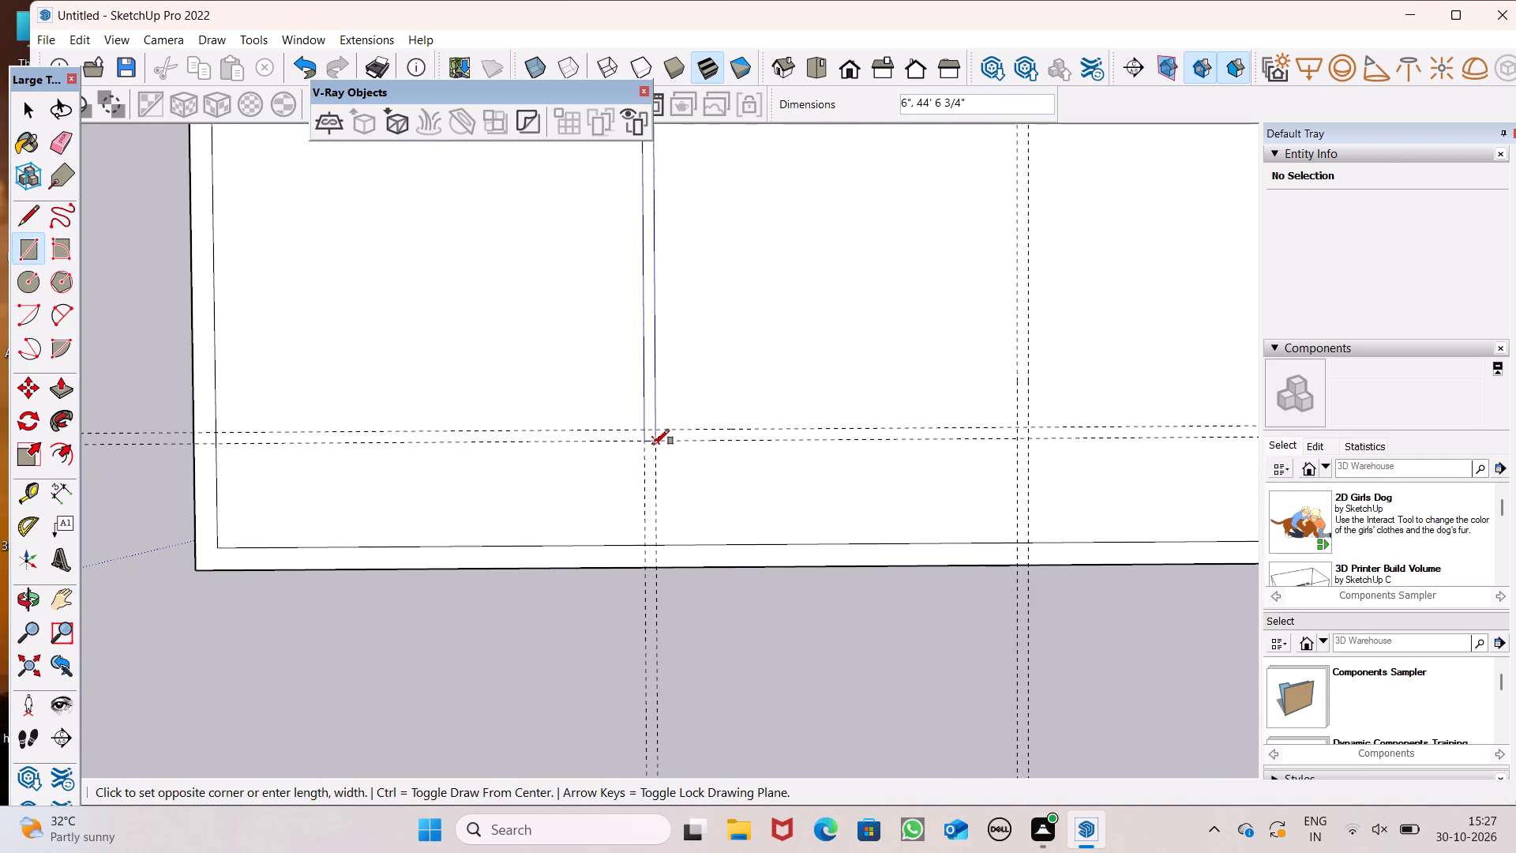
{"action": "left_click", "coordinate": [654, 444]}
Draw a 6" by about 44' 7" rectangle within the guide pair farther from the columned slab, from the far inset edge to the crosswise guides.
{"action": "scroll", "coordinate": [468, 504], "scroll_direction": "down", "scroll_amount": 7}
{"action": "scroll", "coordinate": [550, 446], "scroll_direction": "down", "scroll_amount": 1}
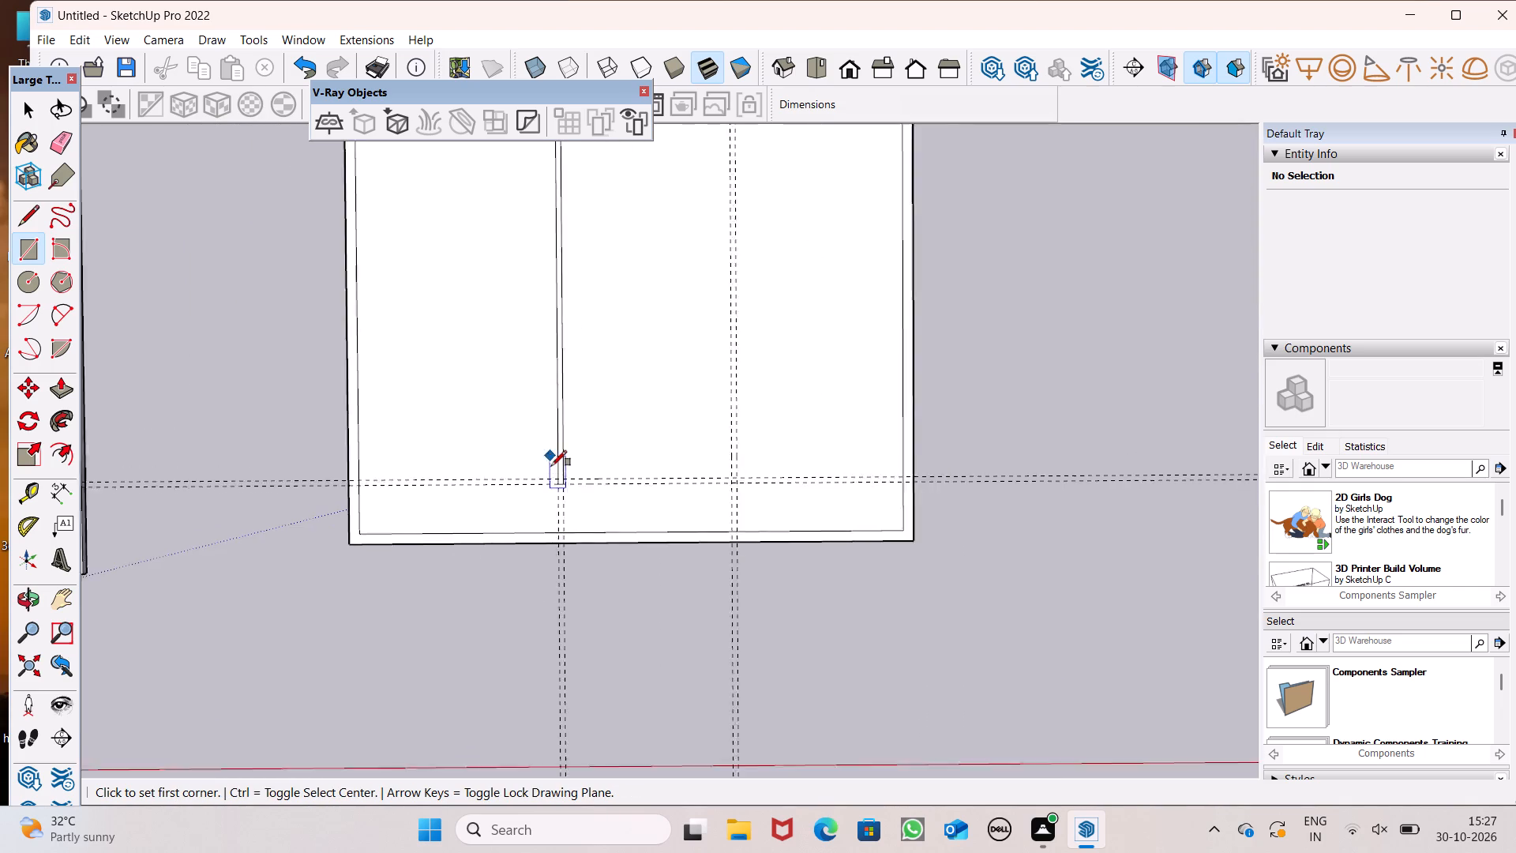
{"action": "scroll", "coordinate": [551, 466], "scroll_direction": "down", "scroll_amount": 3}
{"action": "scroll", "coordinate": [535, 501], "scroll_direction": "up", "scroll_amount": 8}
{"action": "scroll", "coordinate": [588, 540], "scroll_direction": "down", "scroll_amount": 6}
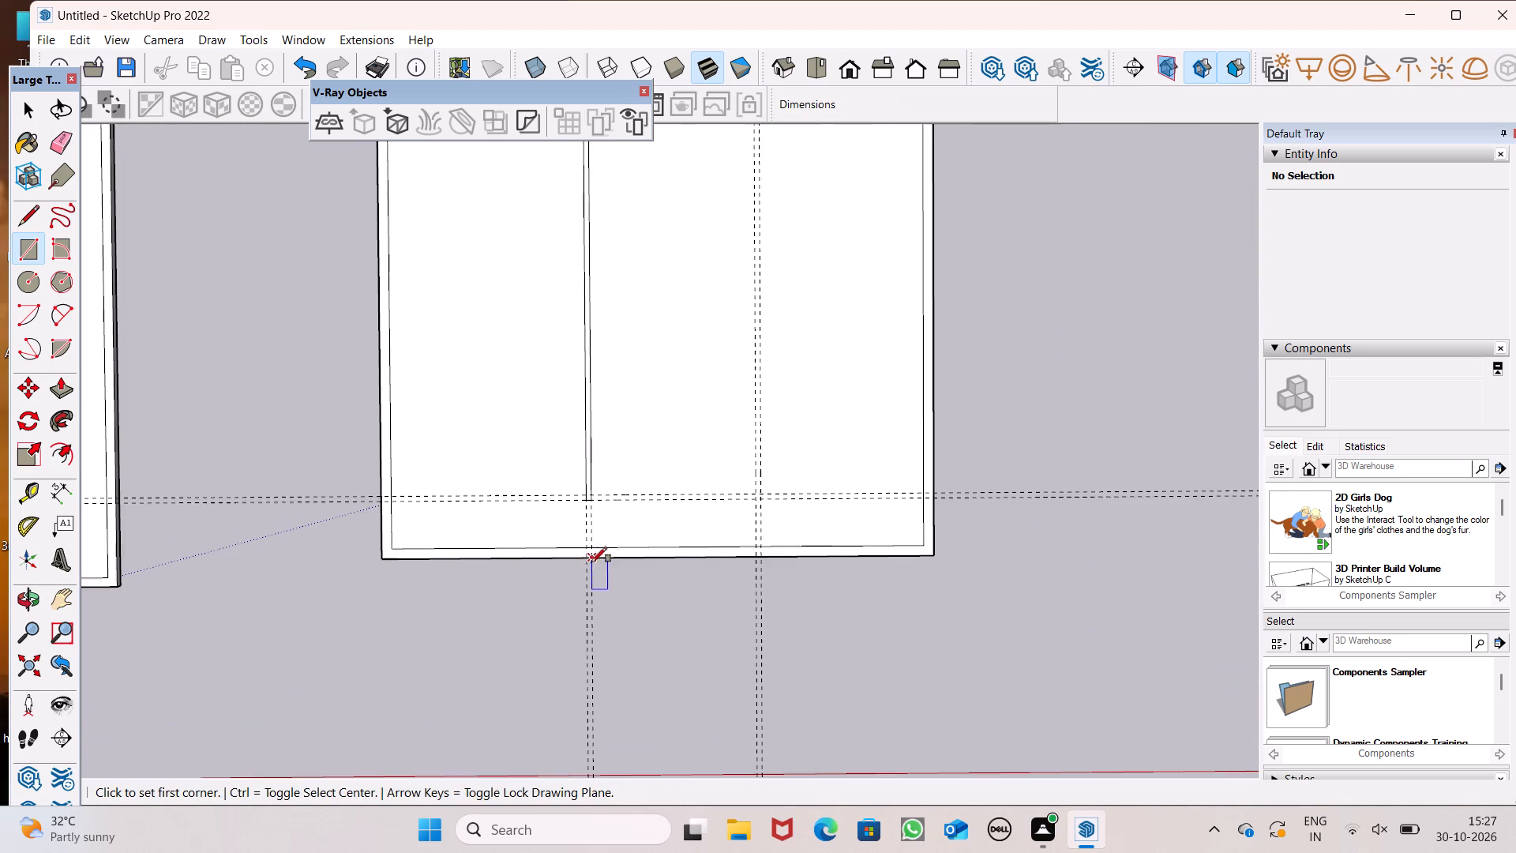
{"action": "scroll", "coordinate": [648, 358], "scroll_direction": "down", "scroll_amount": 6}
{"action": "scroll", "coordinate": [685, 210], "scroll_direction": "up", "scroll_amount": 8}
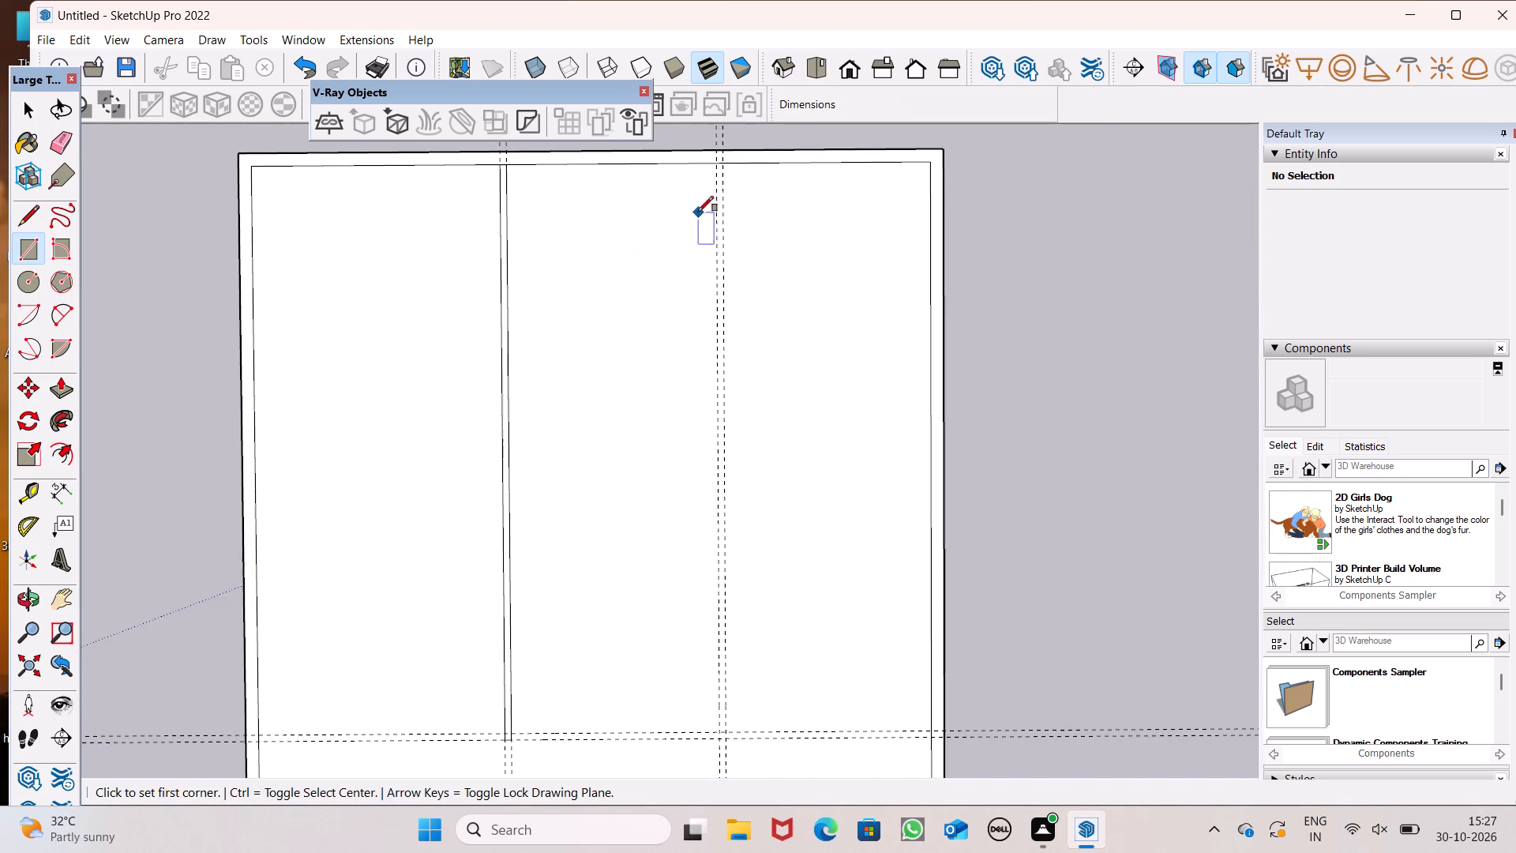
{"action": "scroll", "coordinate": [725, 163], "scroll_direction": "up", "scroll_amount": 6}
{"action": "left_click", "coordinate": [714, 165]}
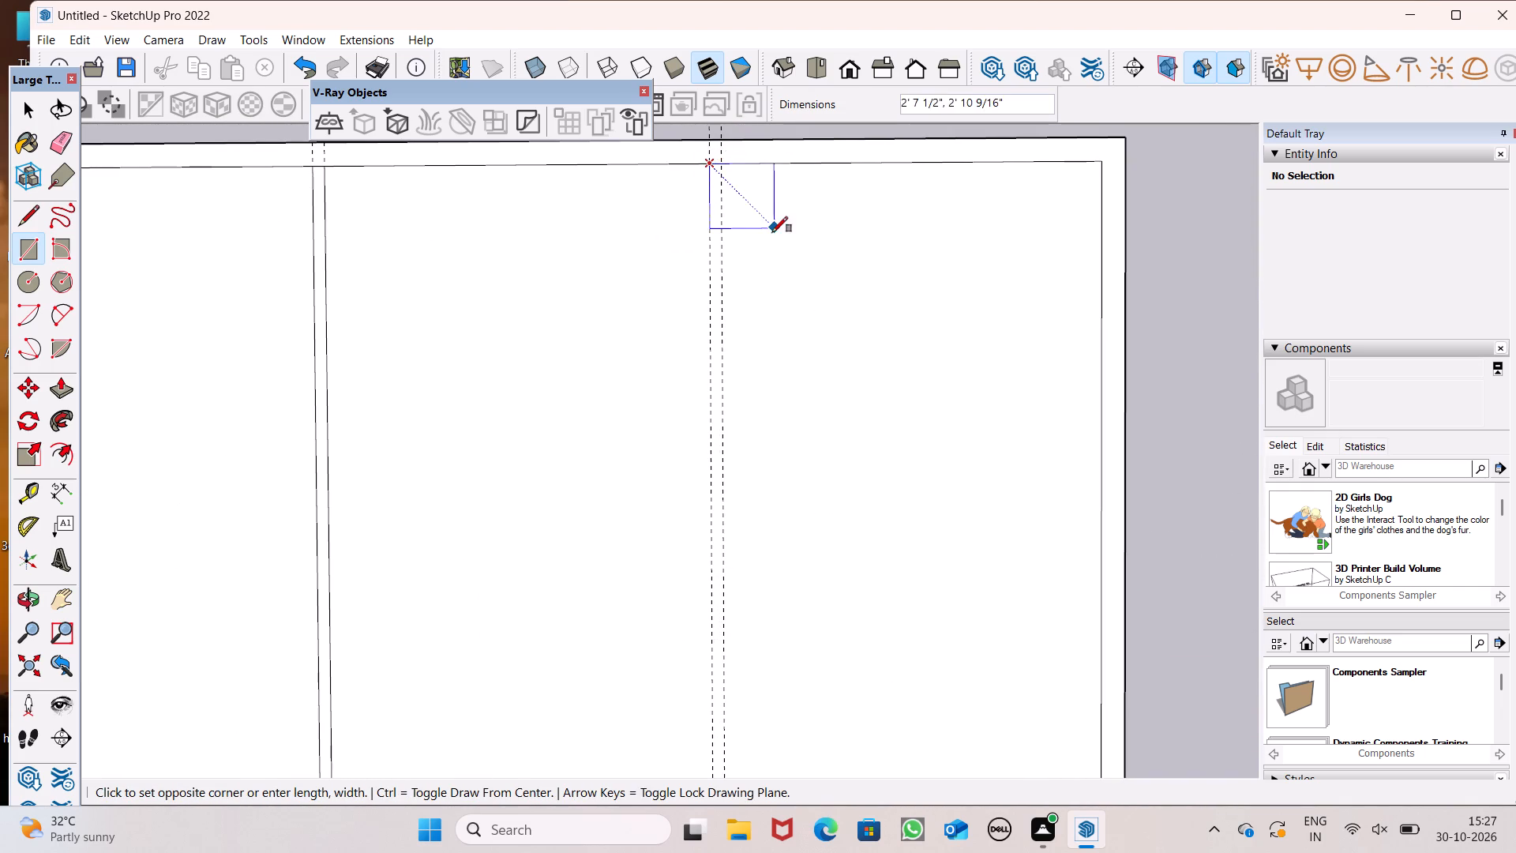
{"action": "scroll", "coordinate": [773, 236], "scroll_direction": "down", "scroll_amount": 7}
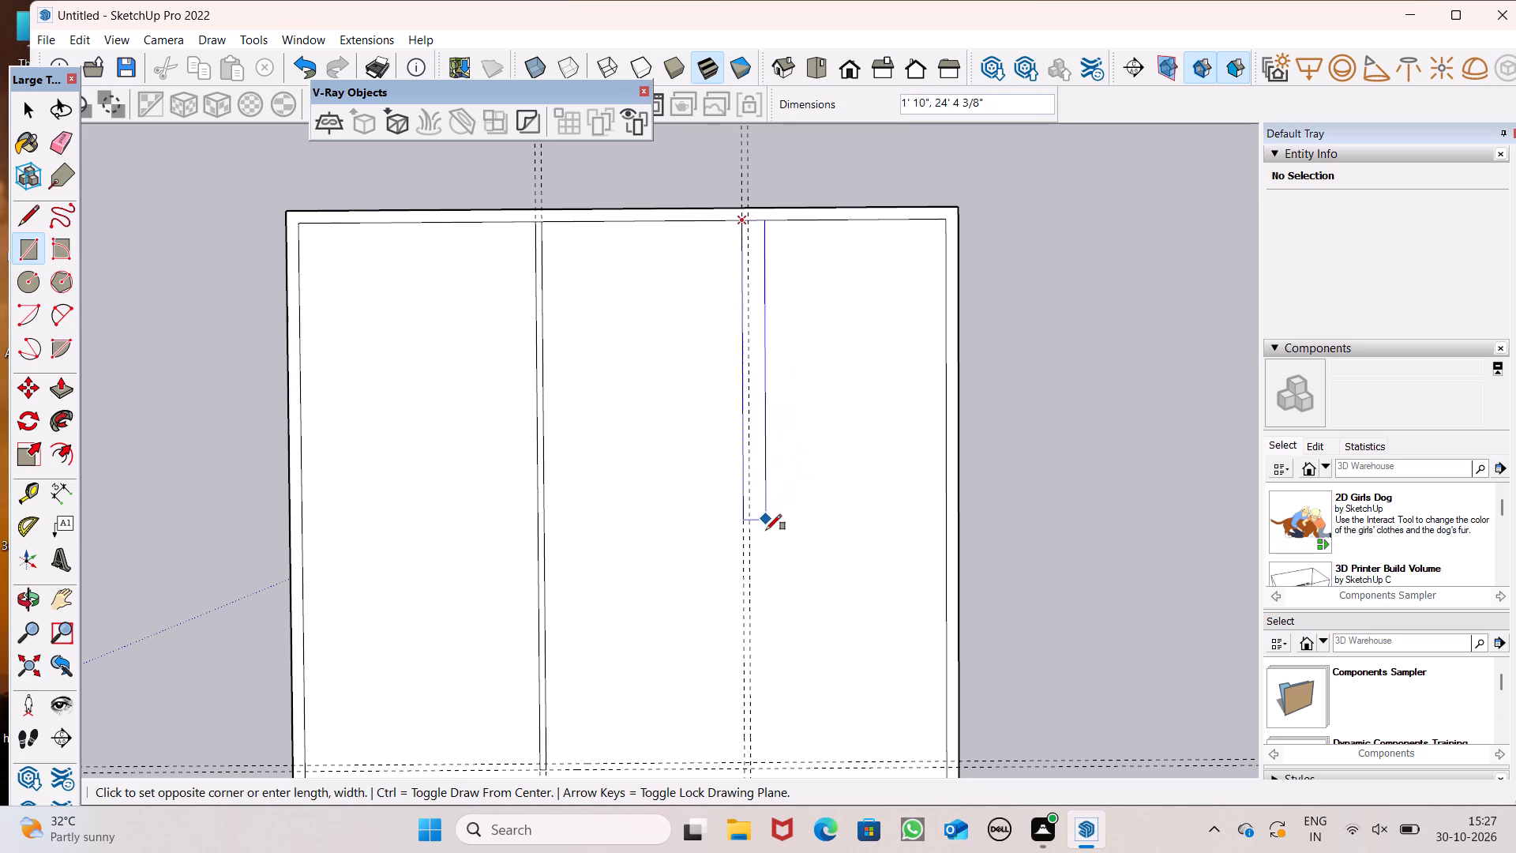
{"action": "scroll", "coordinate": [766, 554], "scroll_direction": "down", "scroll_amount": 8}
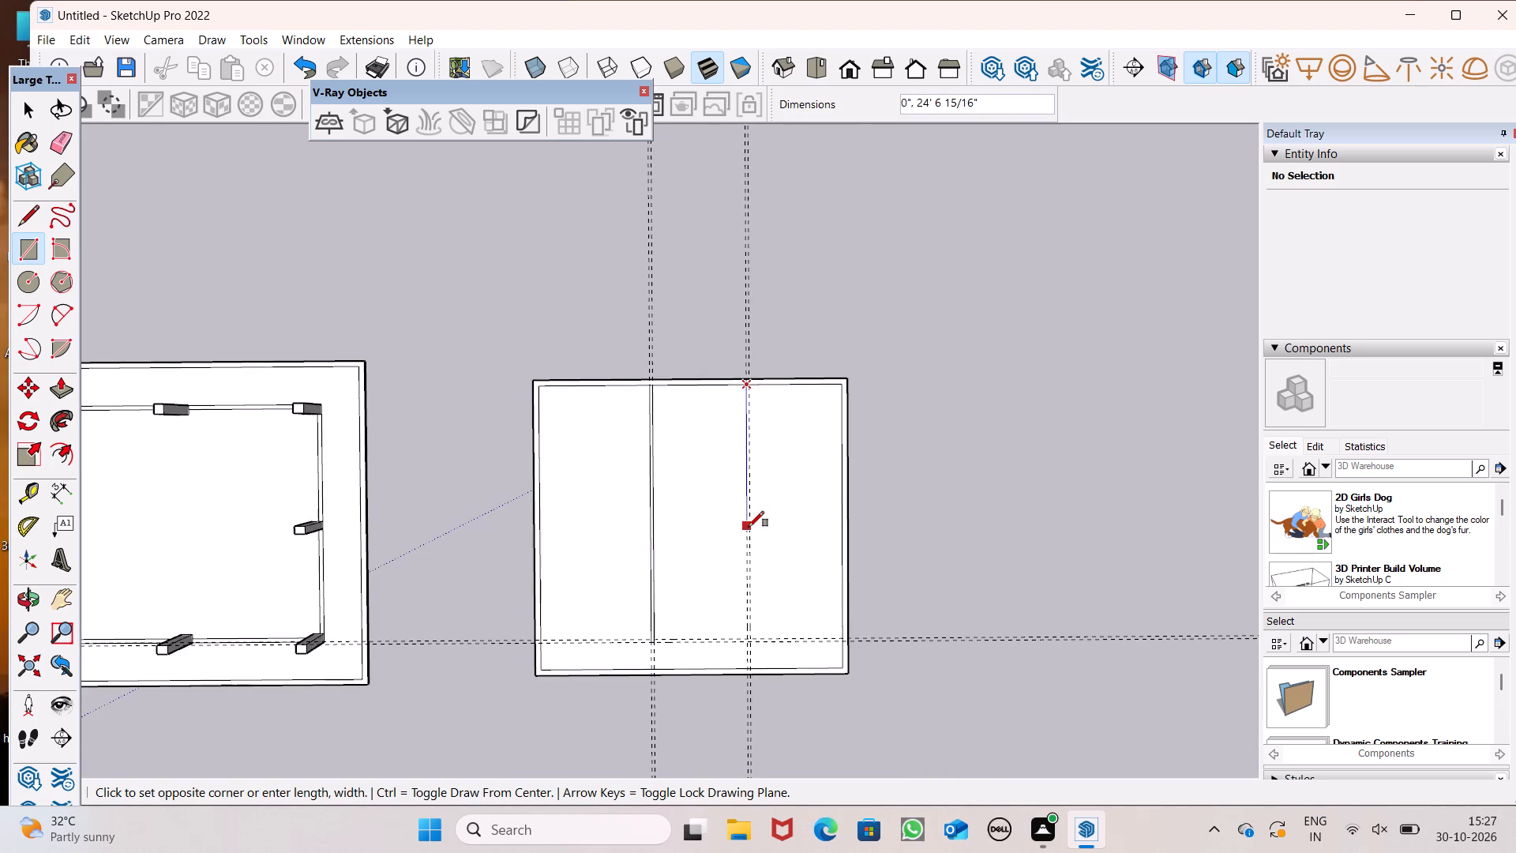
{"action": "scroll", "coordinate": [749, 527], "scroll_direction": "down", "scroll_amount": 11}
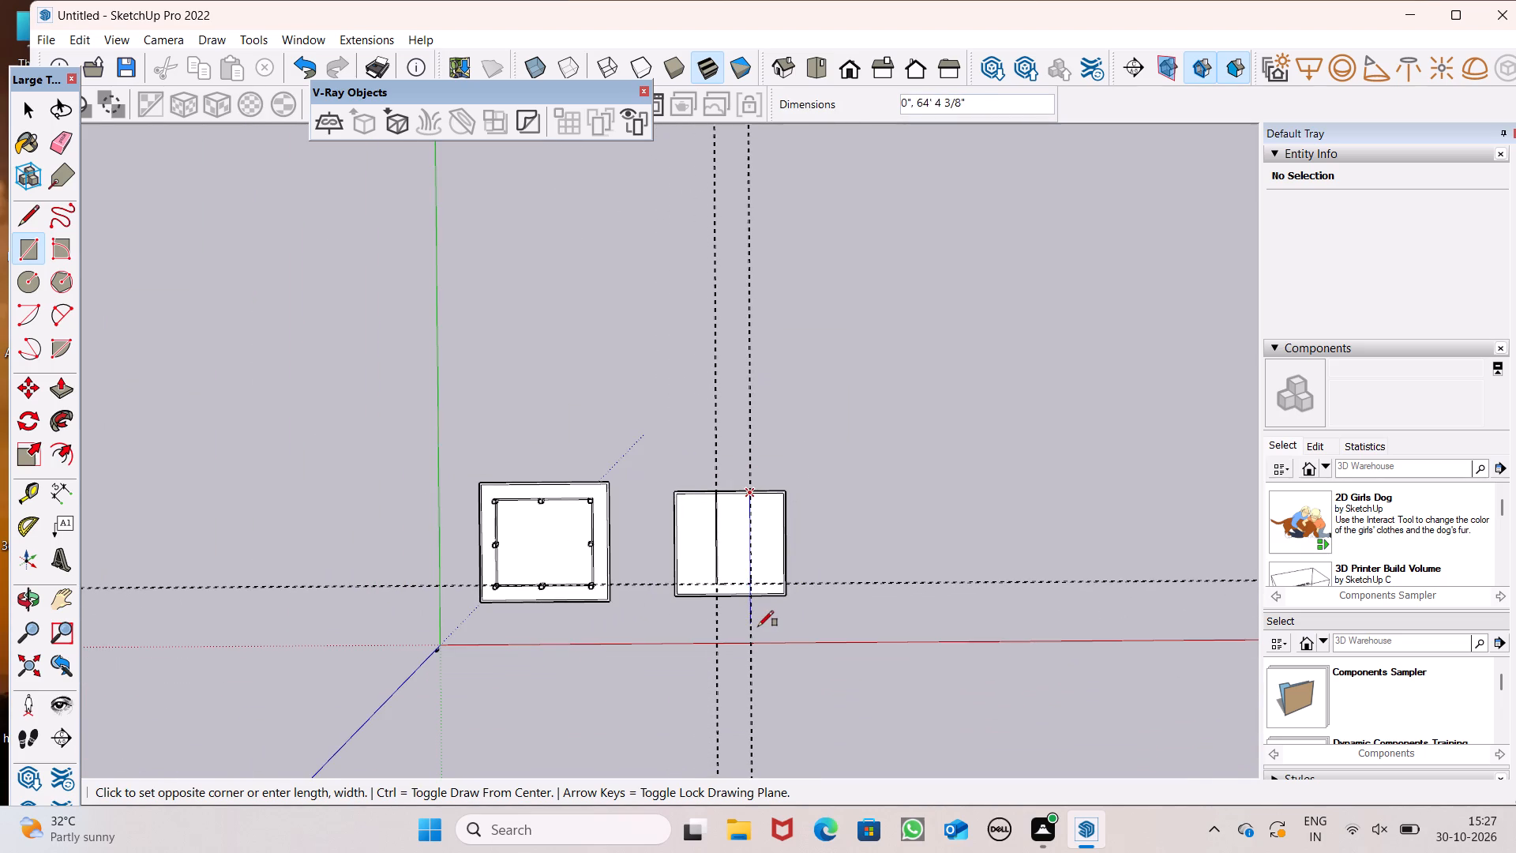
{"action": "scroll", "coordinate": [737, 610], "scroll_direction": "up", "scroll_amount": 14}
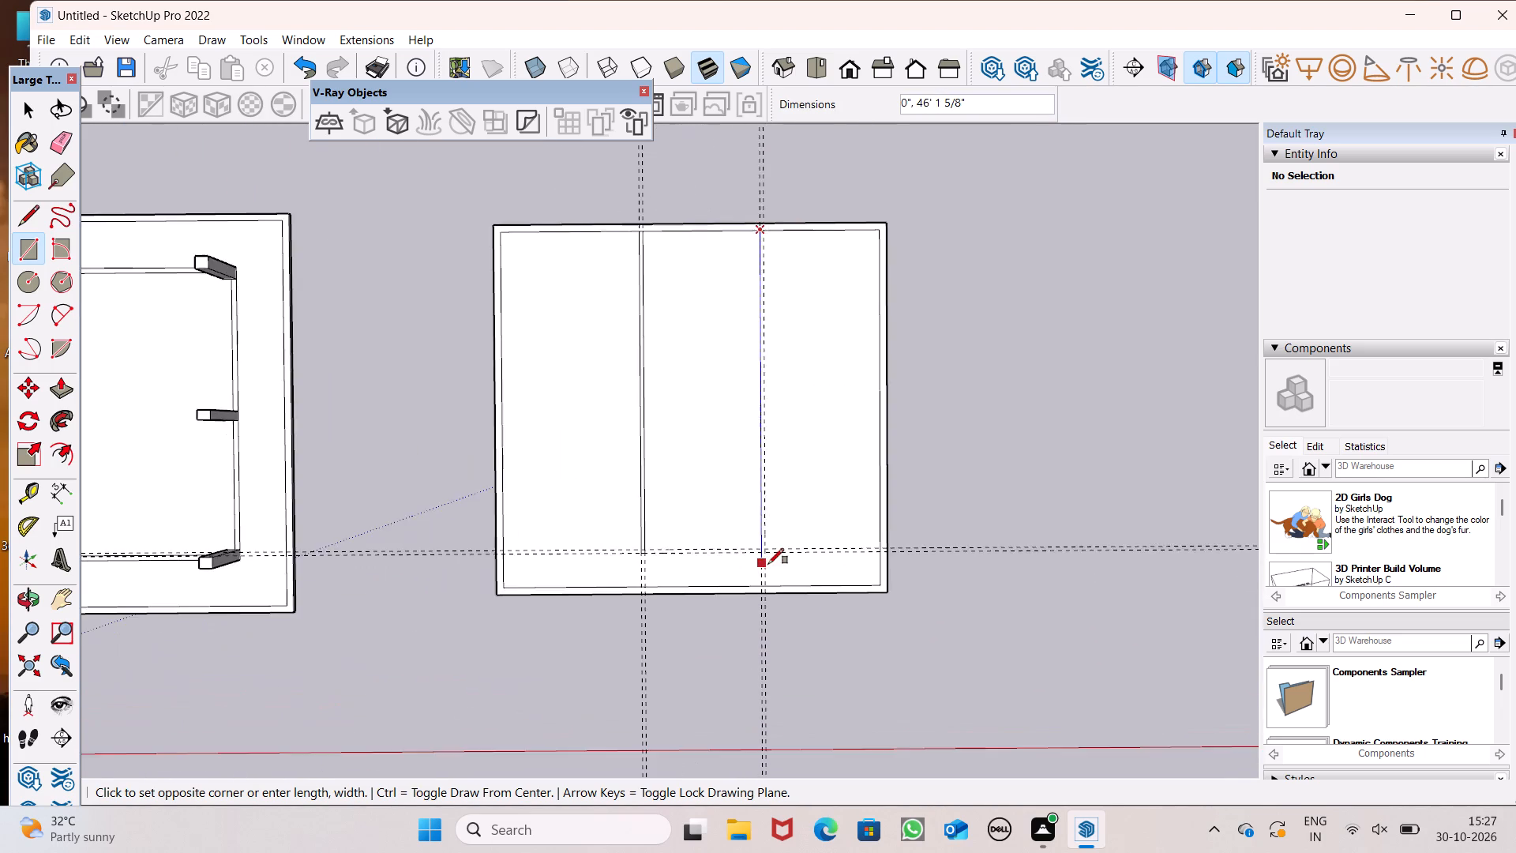
{"action": "scroll", "coordinate": [775, 547], "scroll_direction": "up", "scroll_amount": 5}
{"action": "left_click", "coordinate": [761, 555]}
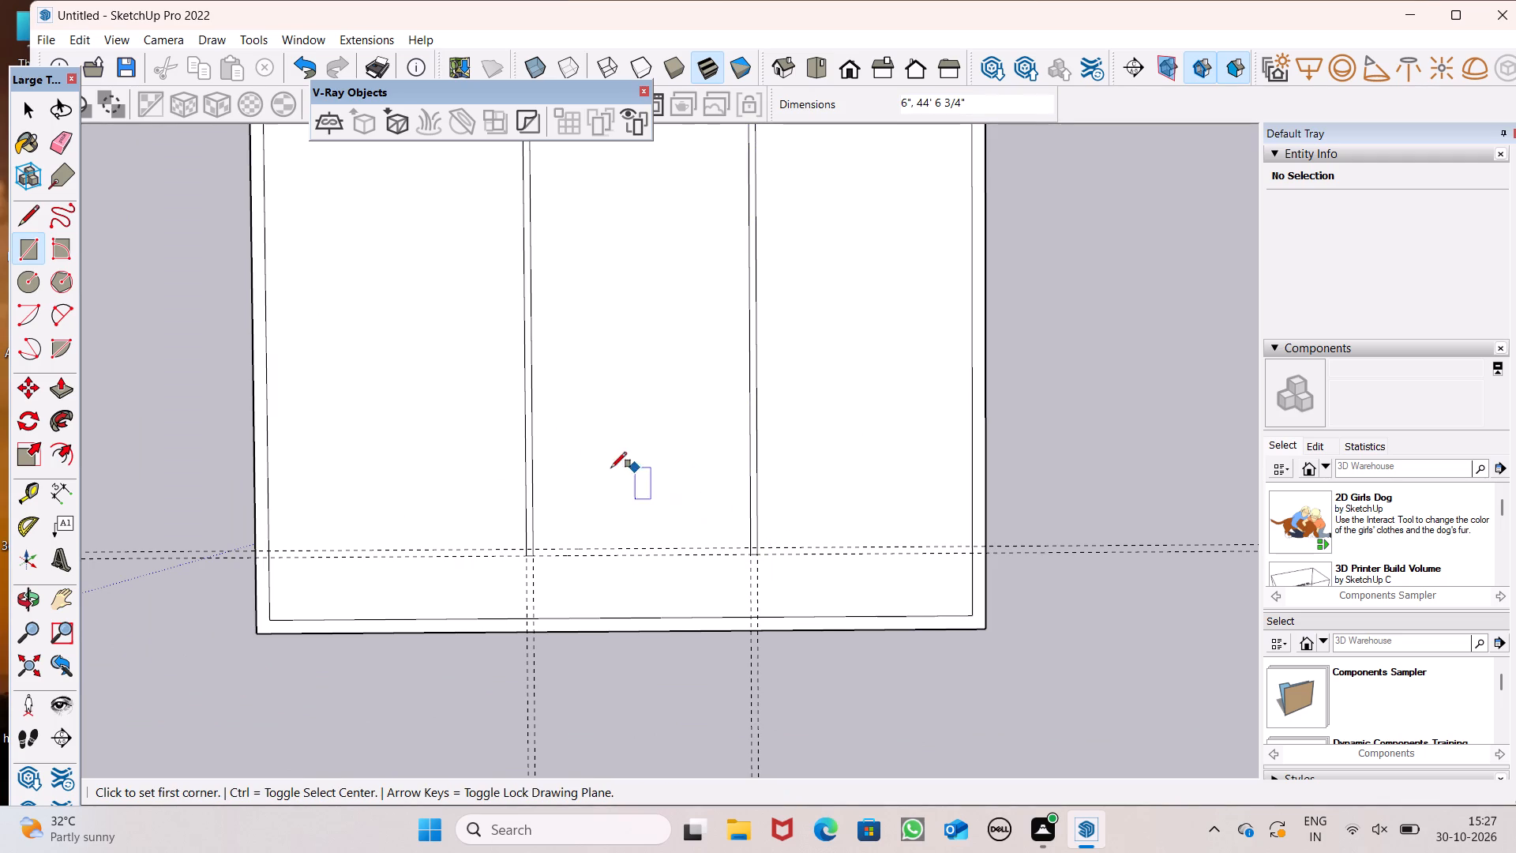
Draw a 6" by about 52' 4" rectangle within the crosswise guide pair, spanning between the cover's opposite inset edges.
{"action": "left_click", "coordinate": [270, 547]}
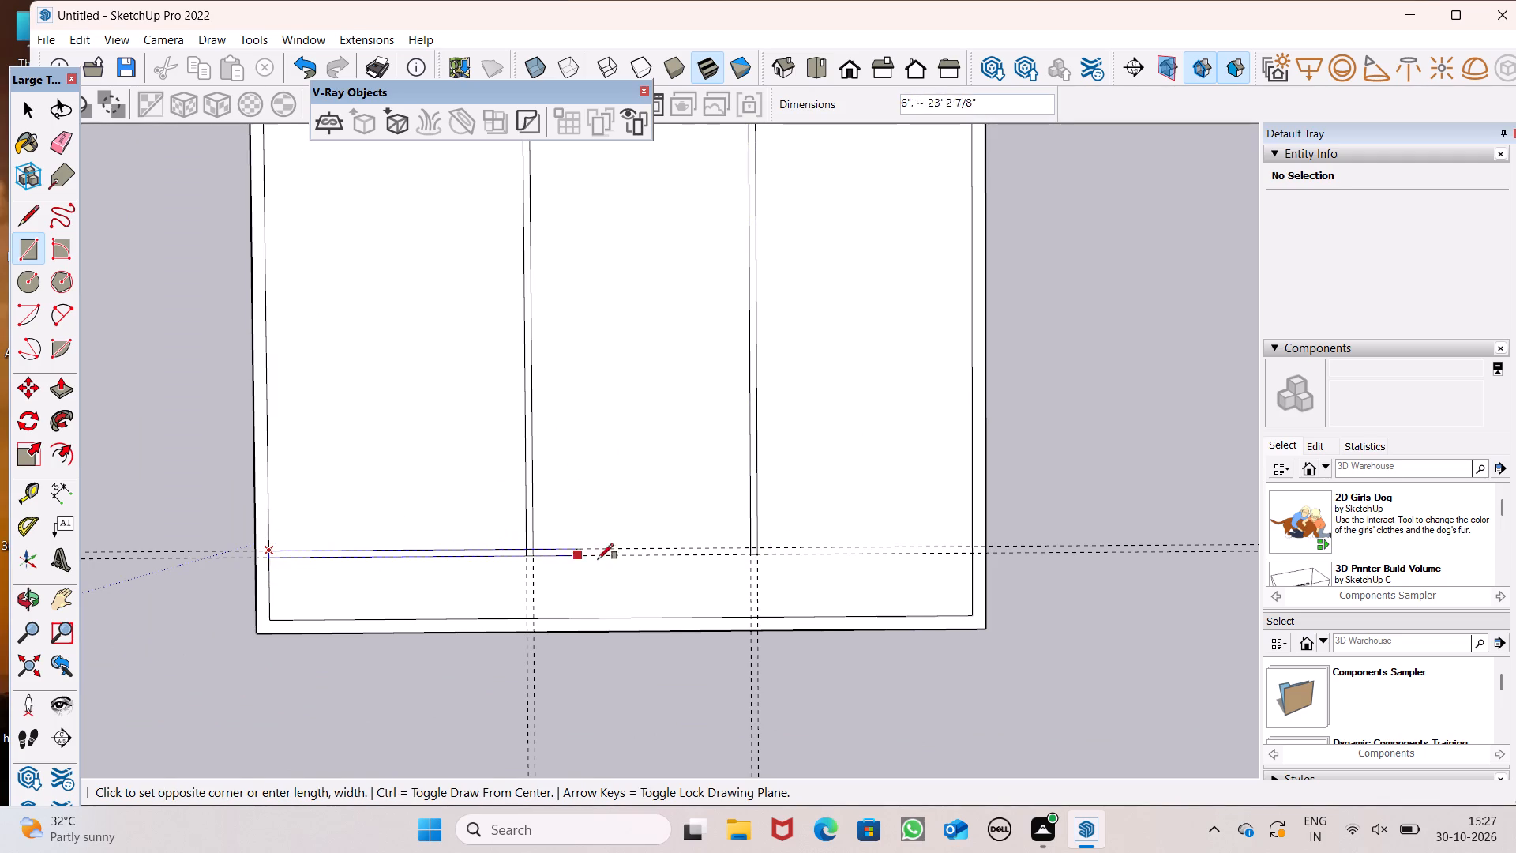
{"action": "left_click", "coordinate": [974, 554]}
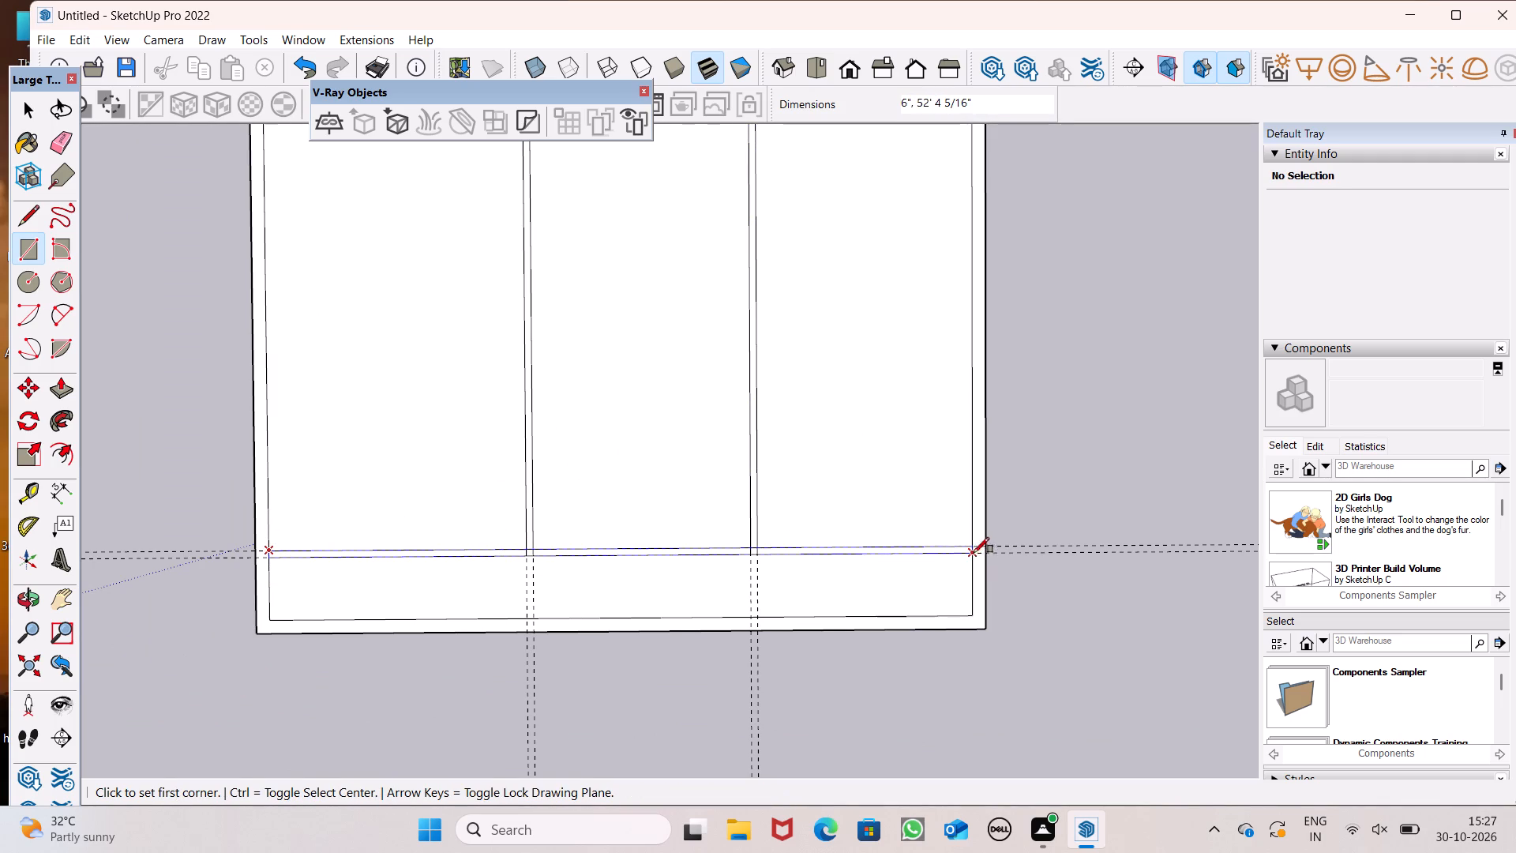
Erase the crosswise guide pair and both lengthwise guide pairs.
{"action": "scroll", "coordinate": [879, 473], "scroll_direction": "down", "scroll_amount": 6}
{"action": "scroll", "coordinate": [678, 477], "scroll_direction": "down", "scroll_amount": 1}
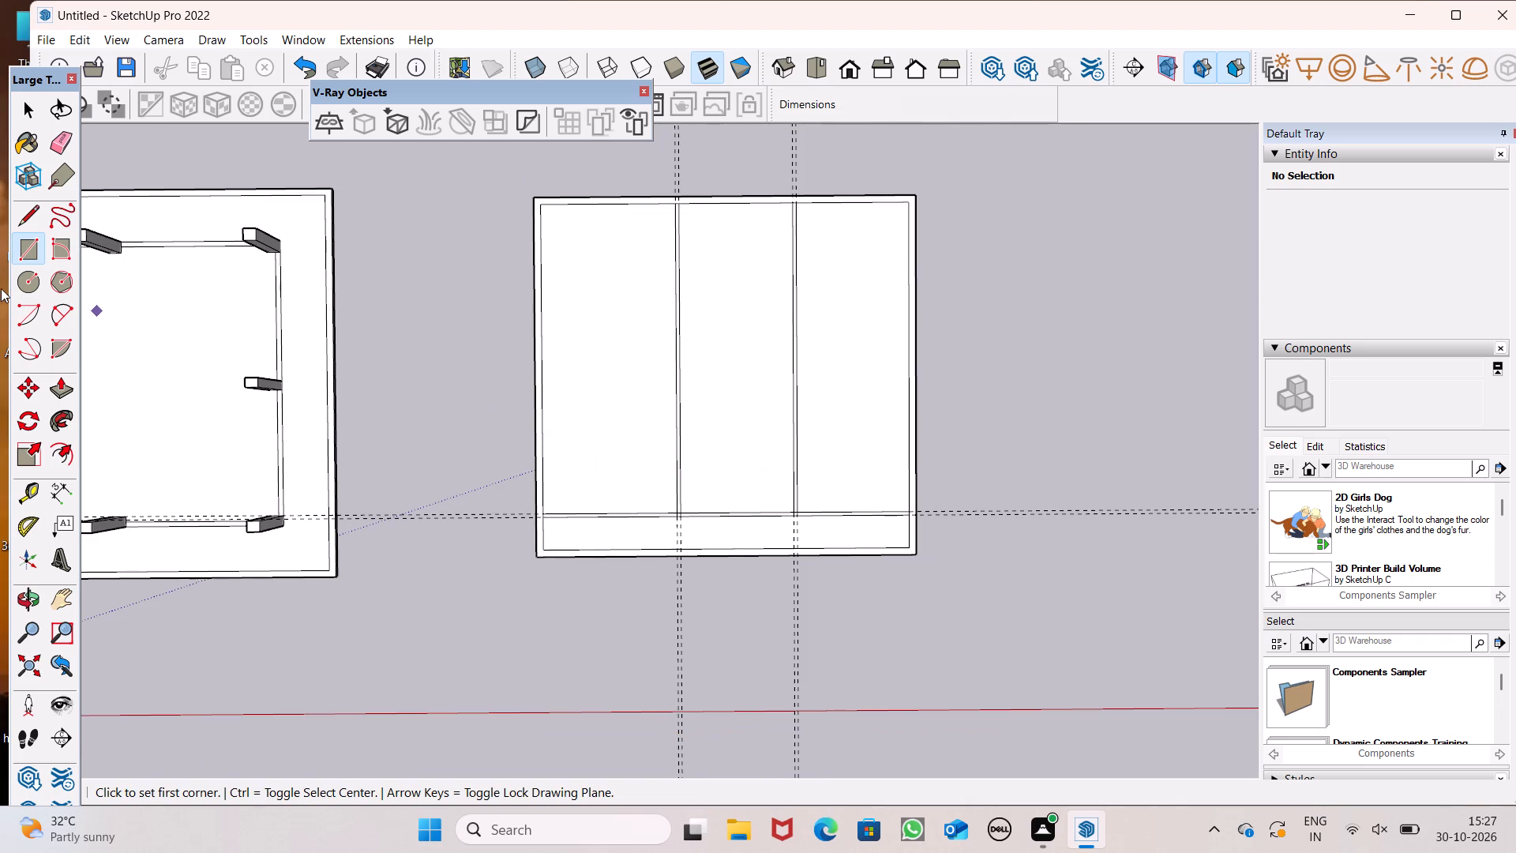
{"action": "left_click", "coordinate": [62, 141]}
{"action": "left_click_drag", "start_coordinate": [486, 491], "coordinate": [484, 527]}
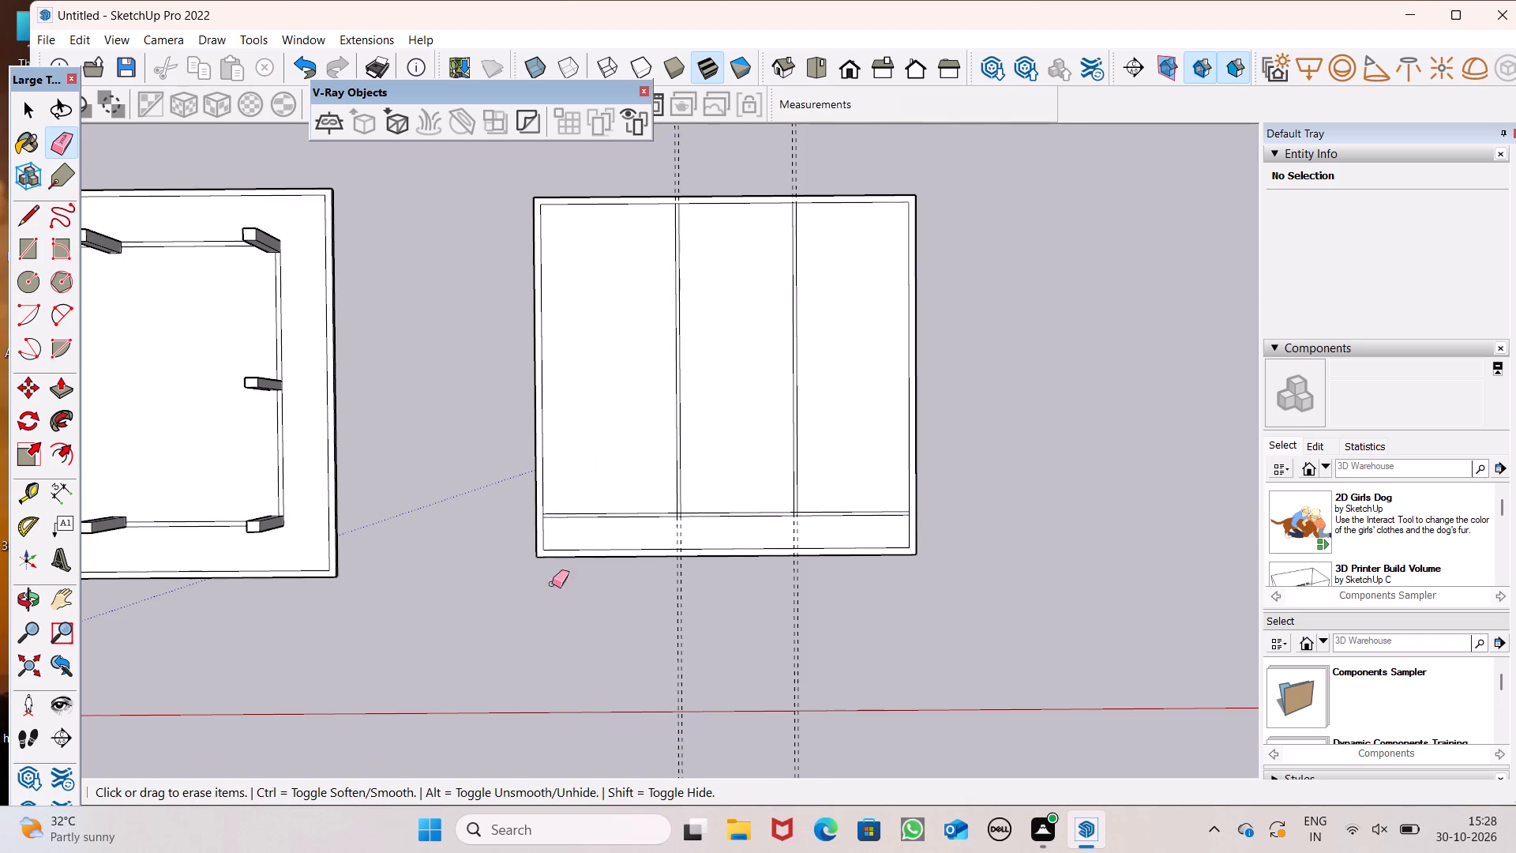
{"action": "left_click_drag", "start_coordinate": [662, 604], "coordinate": [834, 614]}
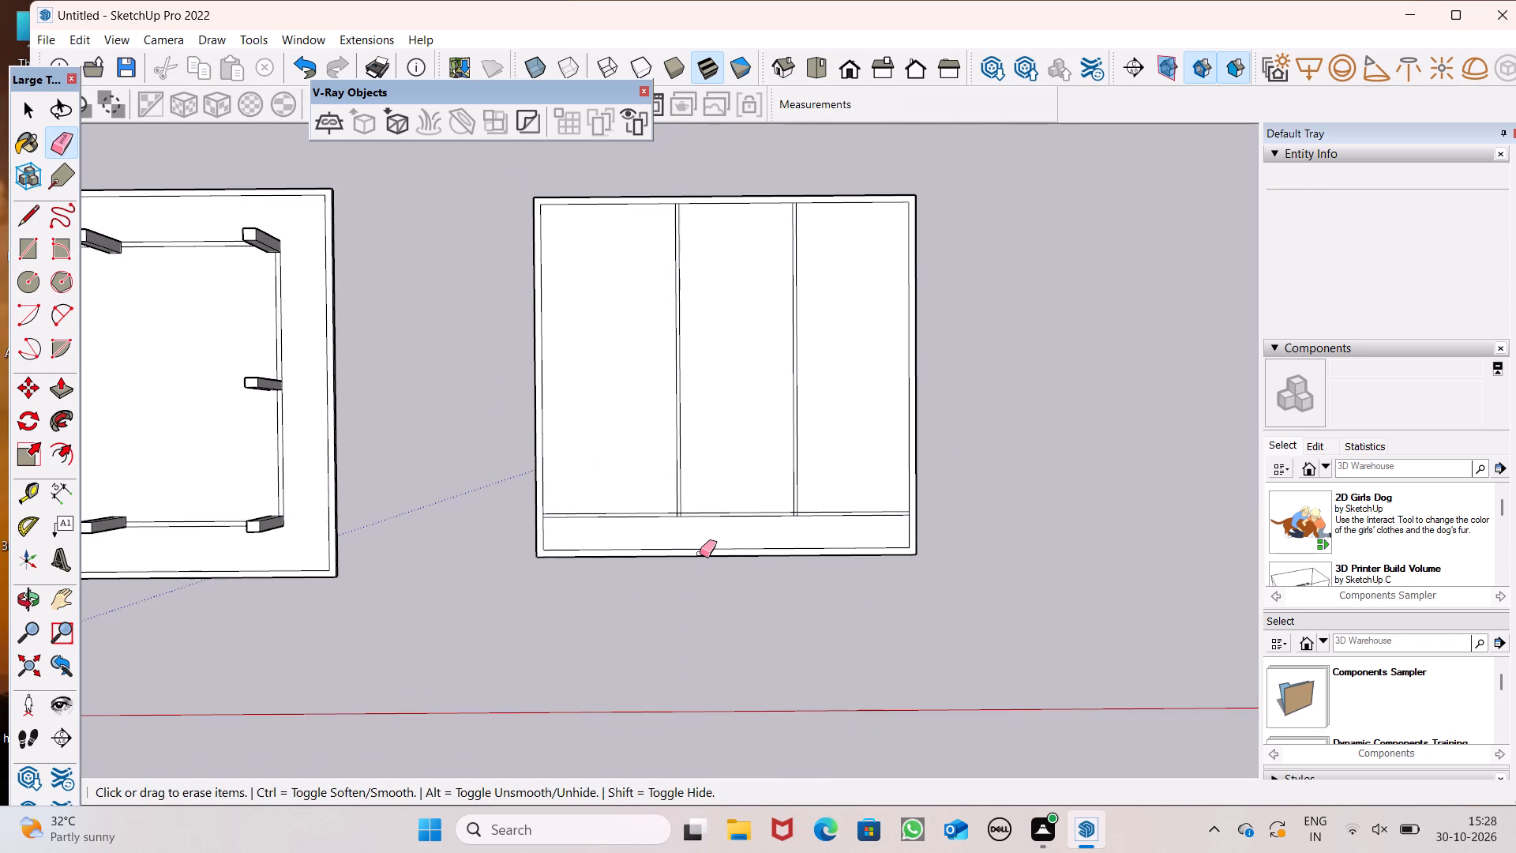
Draw a 1' line across the border at each end of the crosswise strip, extending its edge nearer the red axis.
{"action": "scroll", "coordinate": [699, 554], "scroll_direction": "up", "scroll_amount": 4}
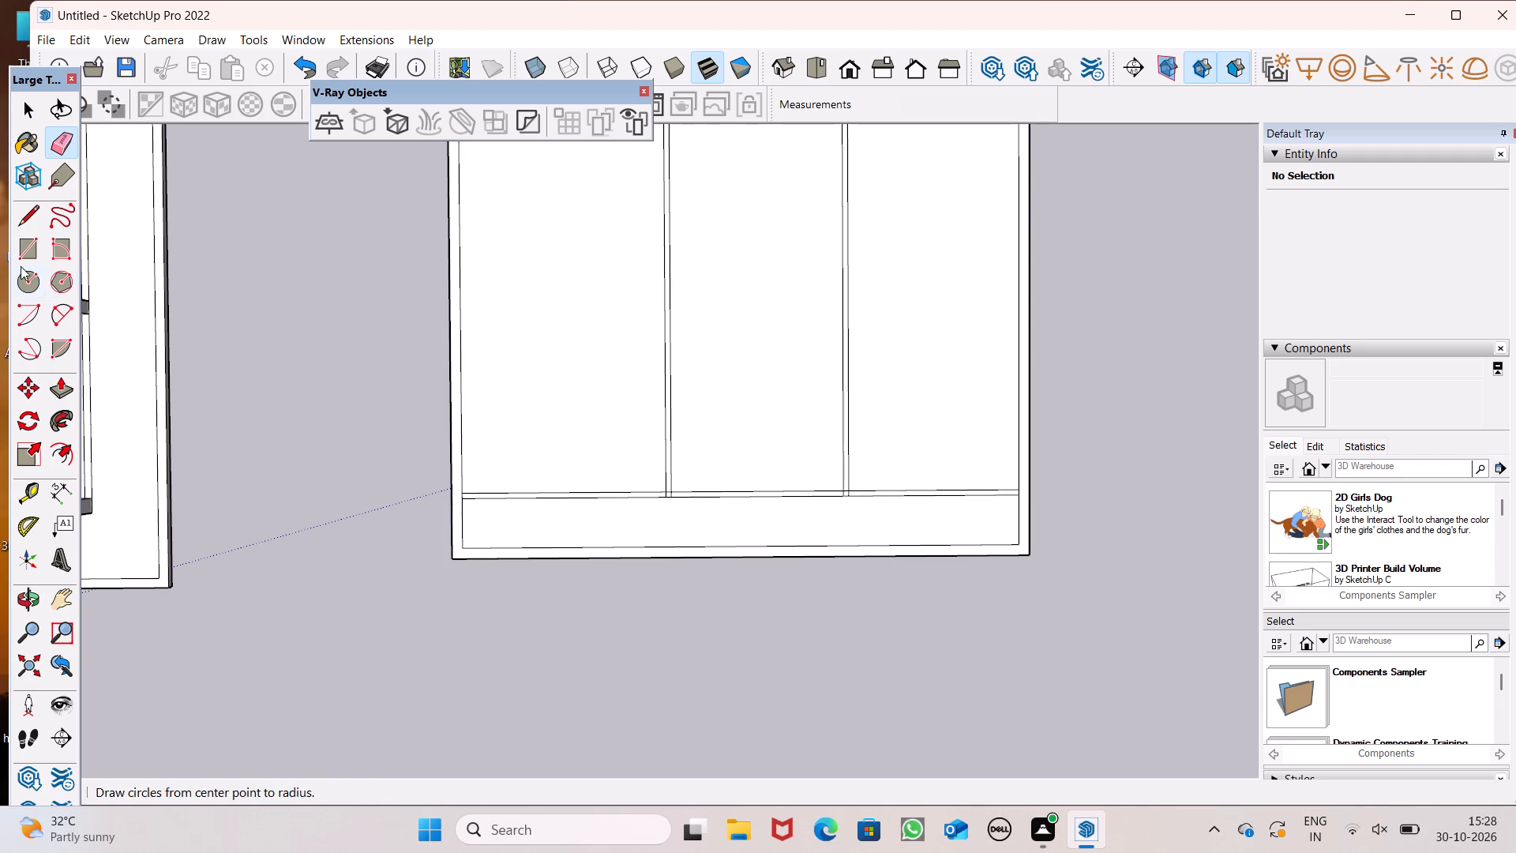
{"action": "left_click", "coordinate": [28, 220]}
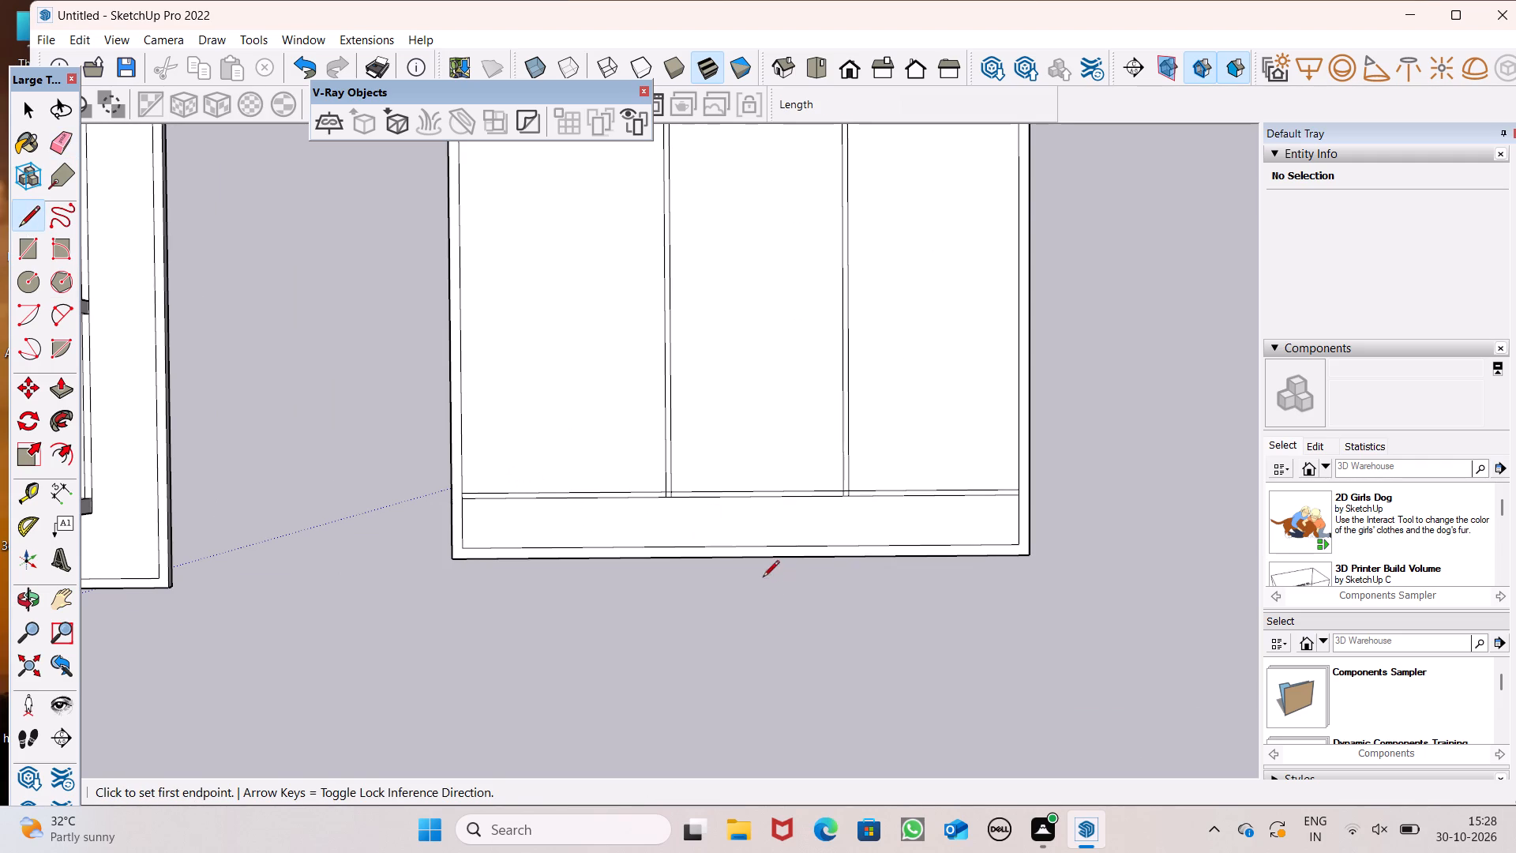
{"action": "scroll", "coordinate": [707, 581], "scroll_direction": "up", "scroll_amount": 4}
{"action": "scroll", "coordinate": [340, 475], "scroll_direction": "up", "scroll_amount": 5}
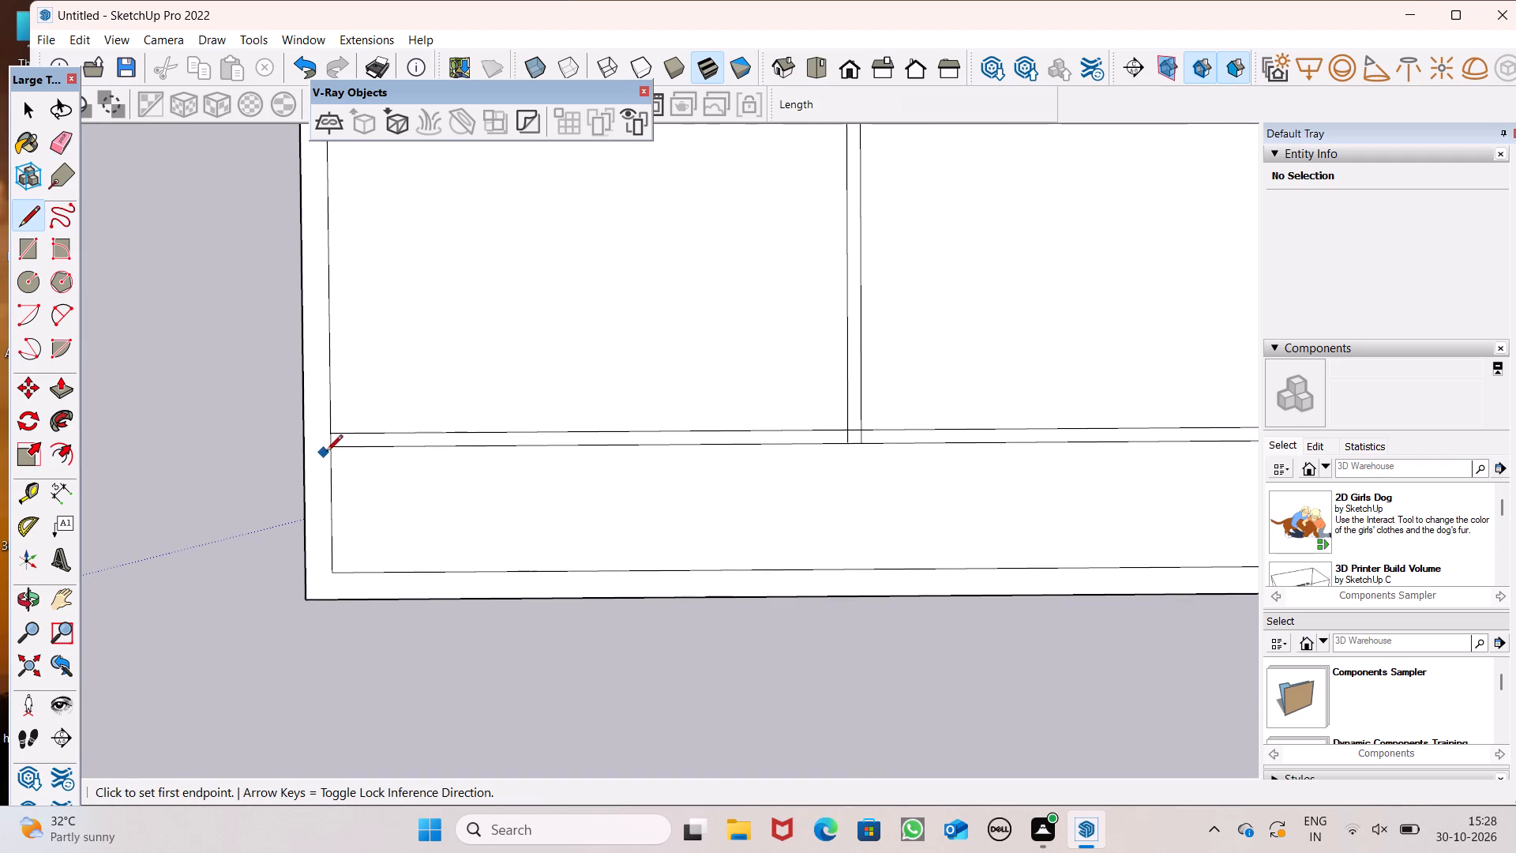
{"action": "left_click", "coordinate": [332, 449]}
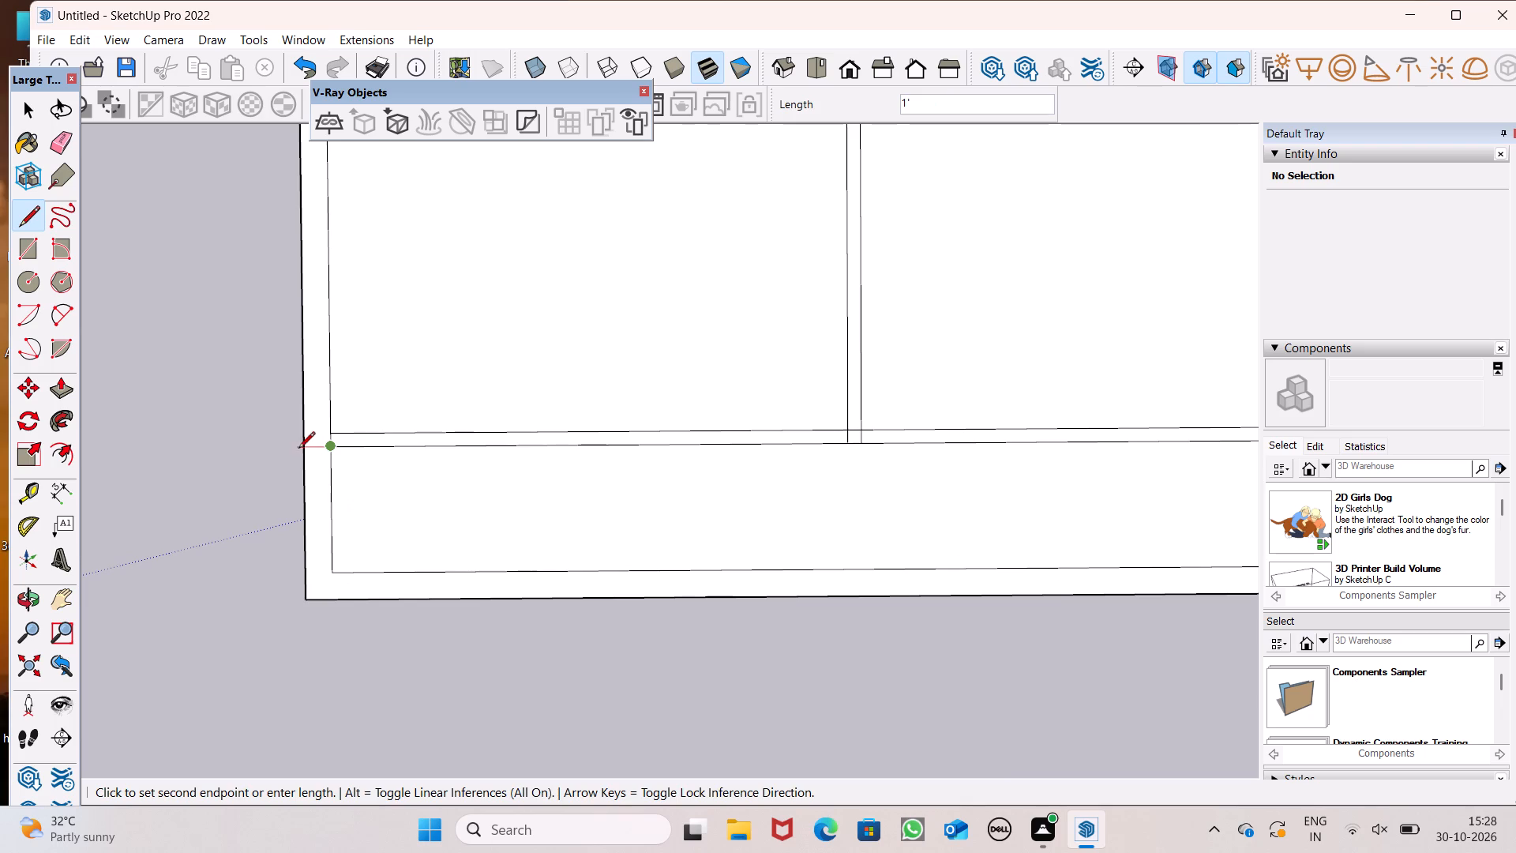
{"action": "left_click", "coordinate": [301, 447]}
{"action": "scroll", "coordinate": [244, 525], "scroll_direction": "down", "scroll_amount": 5}
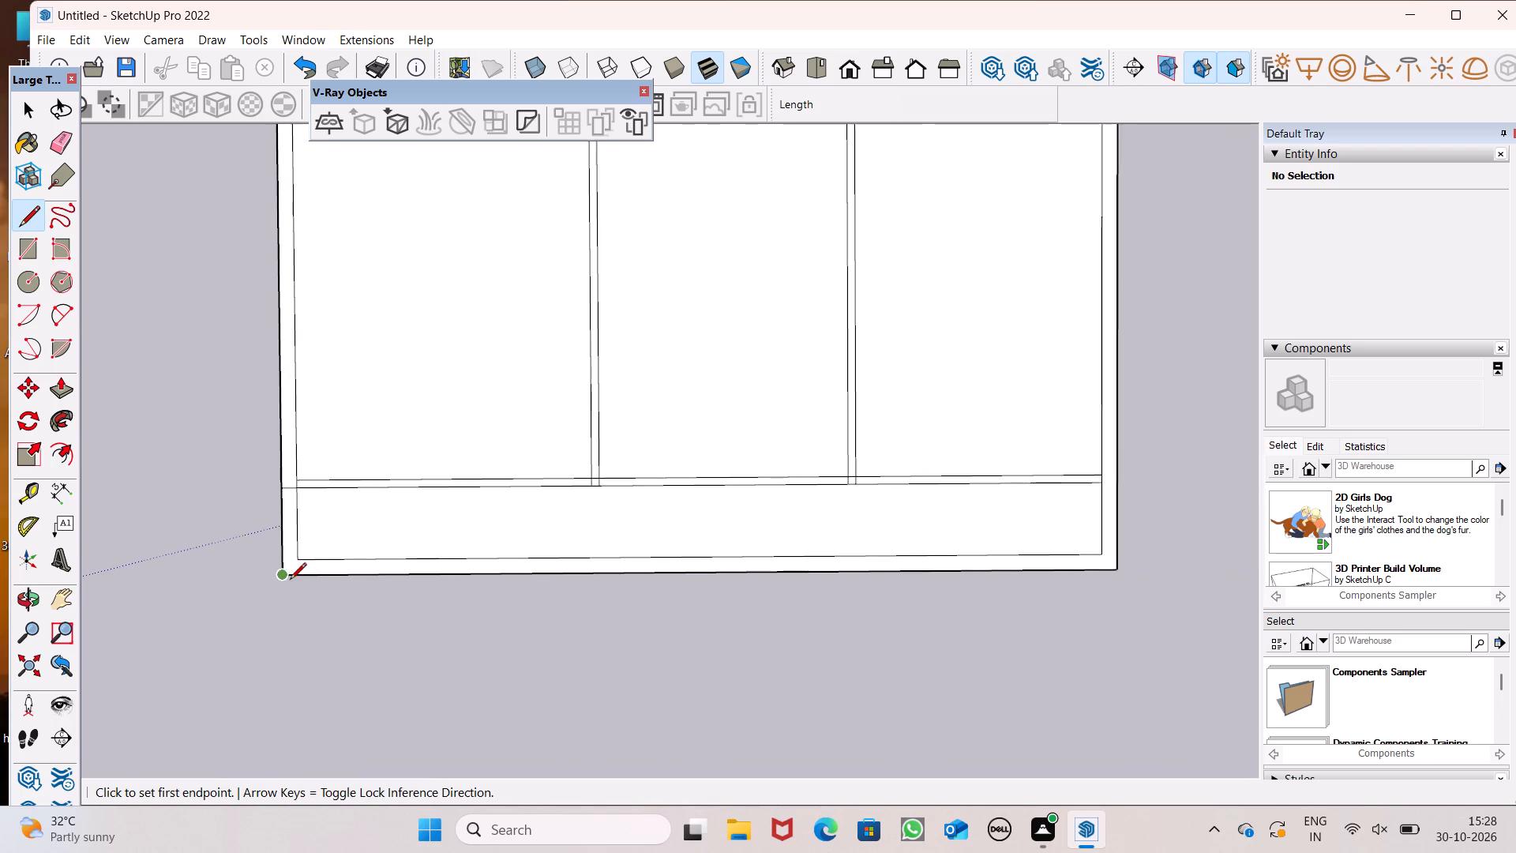
{"action": "scroll", "coordinate": [290, 581], "scroll_direction": "down", "scroll_amount": 2}
{"action": "scroll", "coordinate": [915, 466], "scroll_direction": "up", "scroll_amount": 5}
{"action": "scroll", "coordinate": [968, 513], "scroll_direction": "up", "scroll_amount": 4}
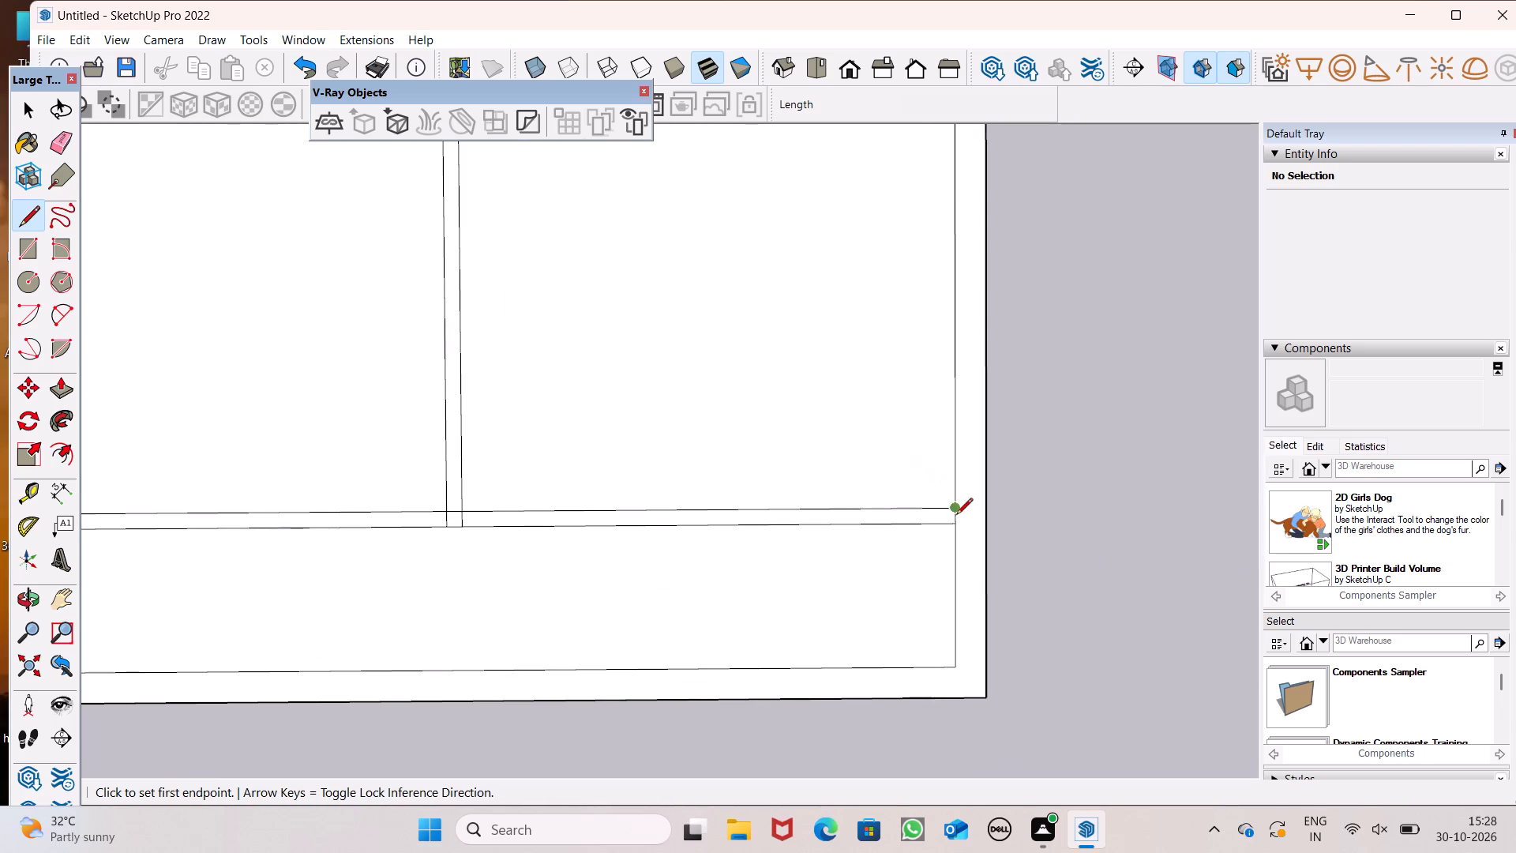
{"action": "left_click", "coordinate": [954, 522]}
{"action": "left_click", "coordinate": [987, 520]}
{"action": "key", "text": "space"}
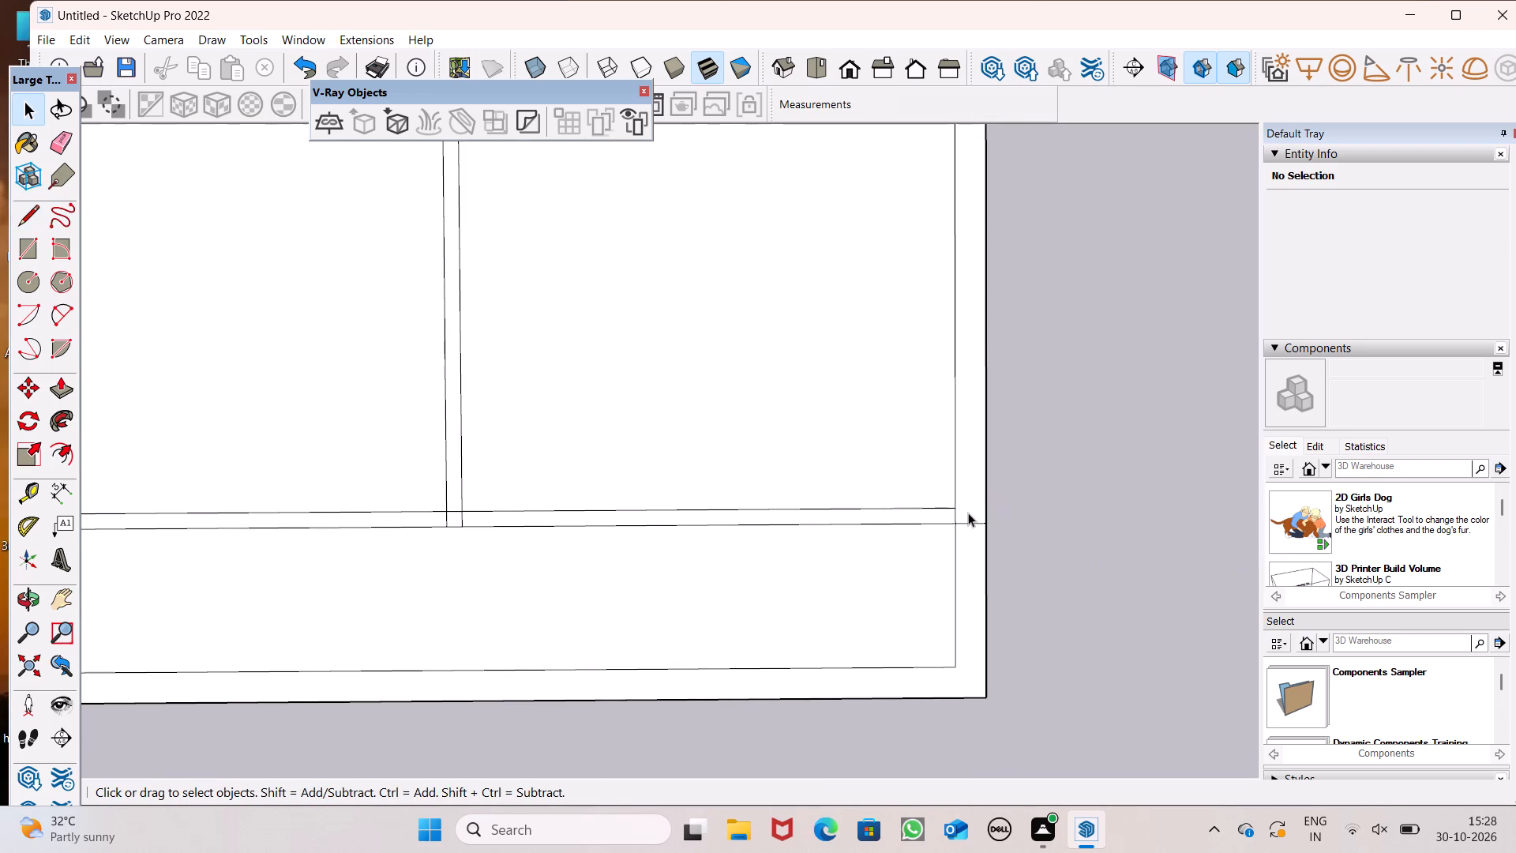
Erase the overlapping edges where the lengthwise strip nearer the columned slab meets the crosswise strip.
{"action": "scroll", "coordinate": [796, 399], "scroll_direction": "down", "scroll_amount": 11}
{"action": "left_click", "coordinate": [65, 147]}
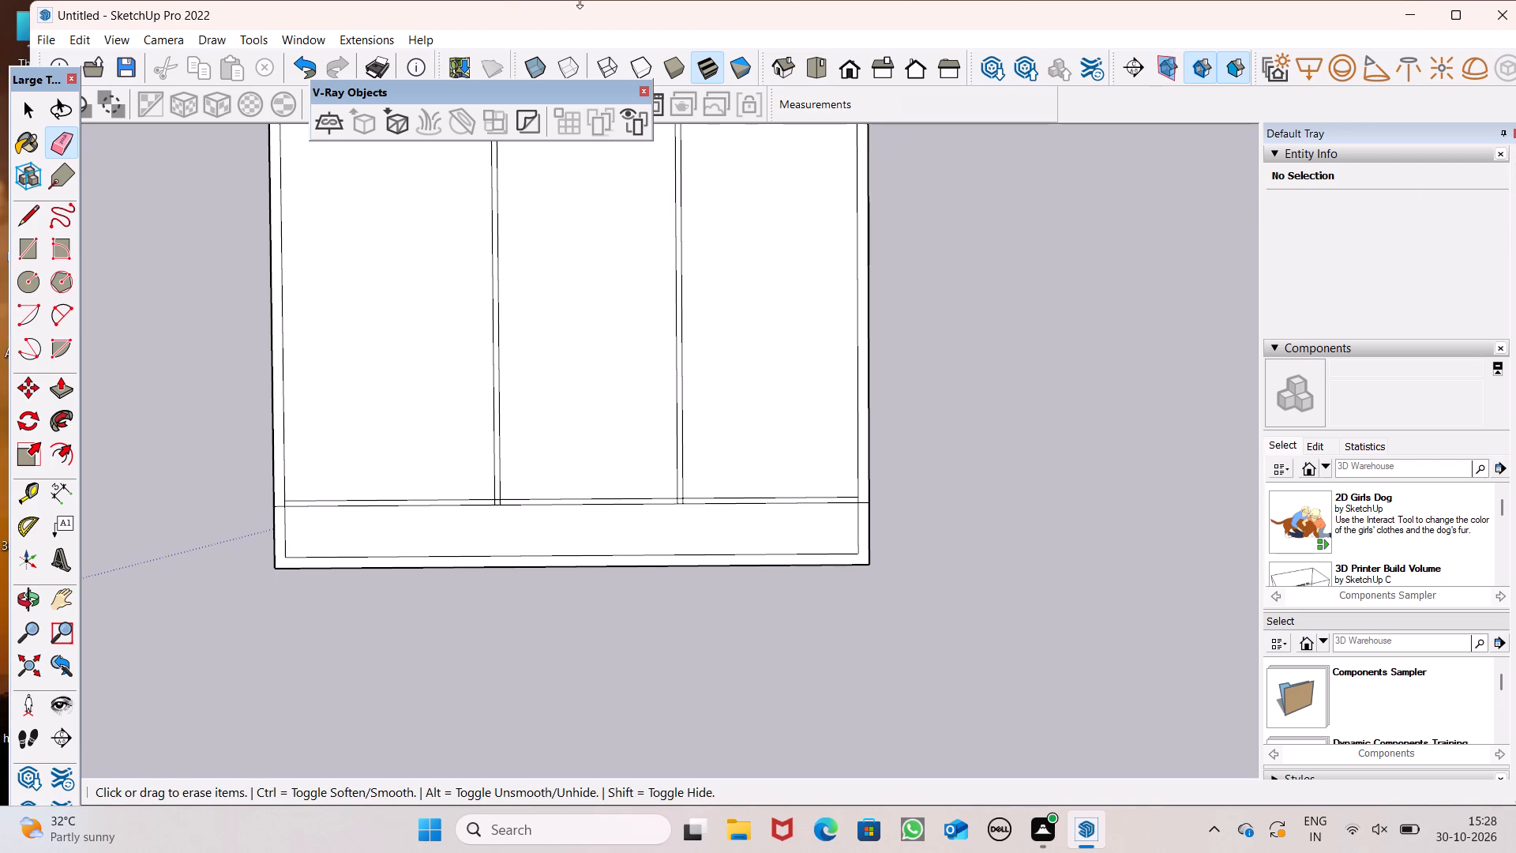
{"action": "scroll", "coordinate": [483, 565], "scroll_direction": "up", "scroll_amount": 7}
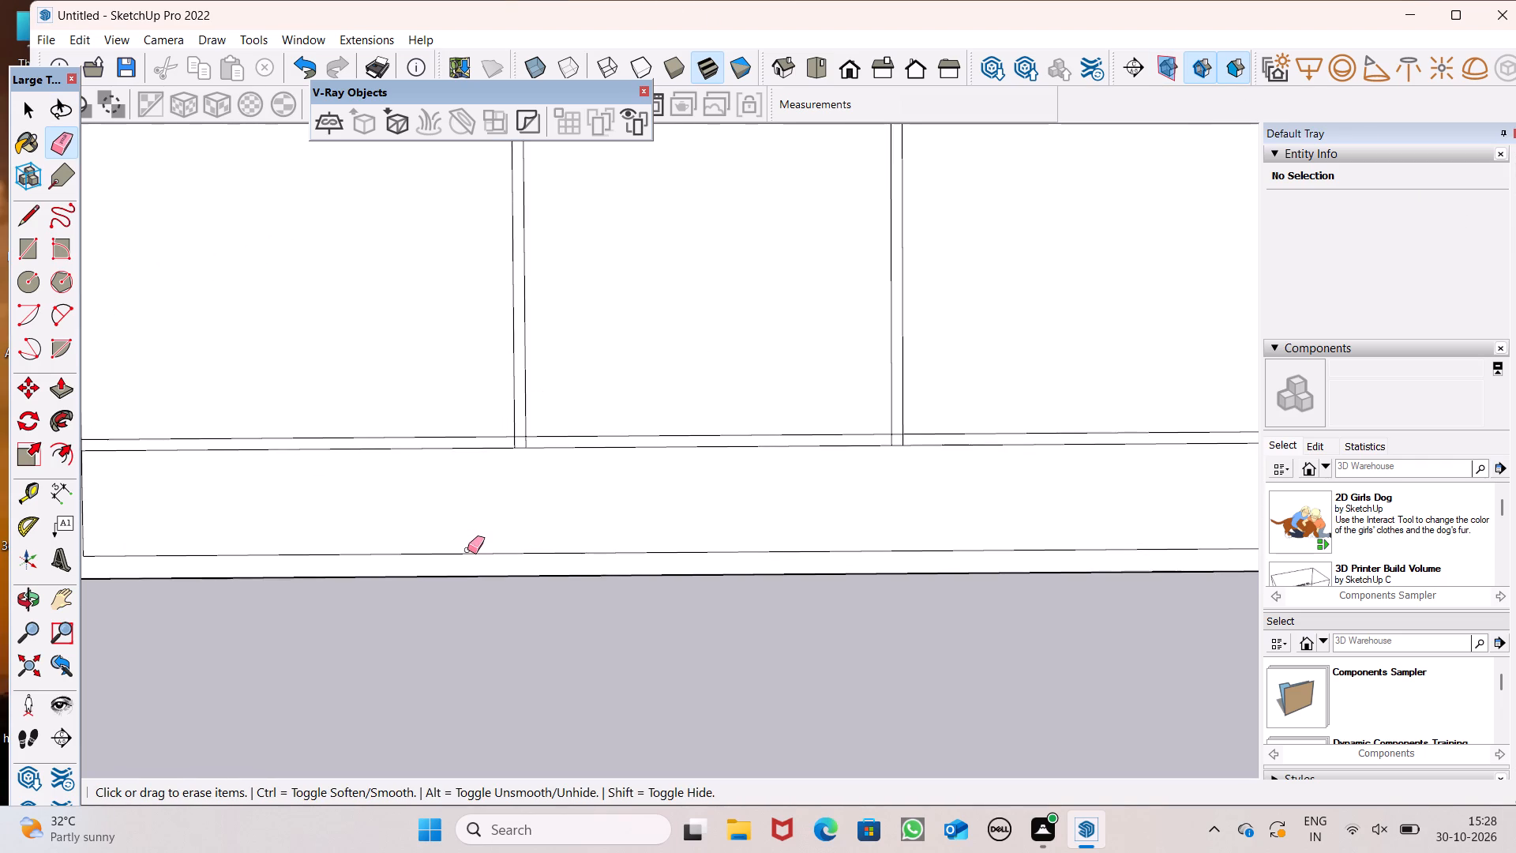
{"action": "scroll", "coordinate": [477, 445], "scroll_direction": "up", "scroll_amount": 9}
{"action": "scroll", "coordinate": [596, 431], "scroll_direction": "up", "scroll_amount": 6}
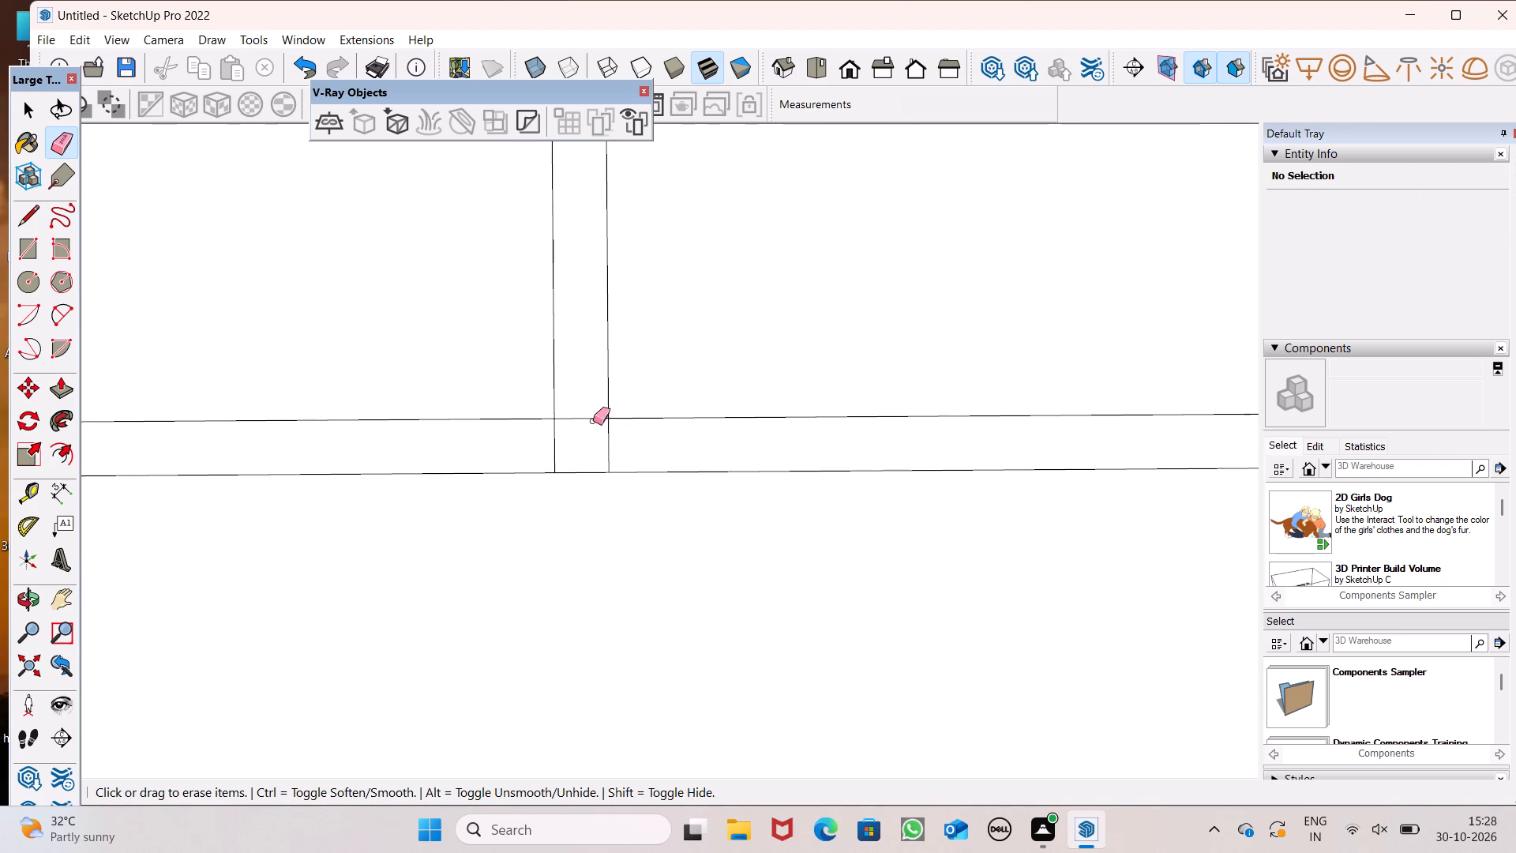
{"action": "left_click_drag", "start_coordinate": [580, 404], "coordinate": [617, 448]}
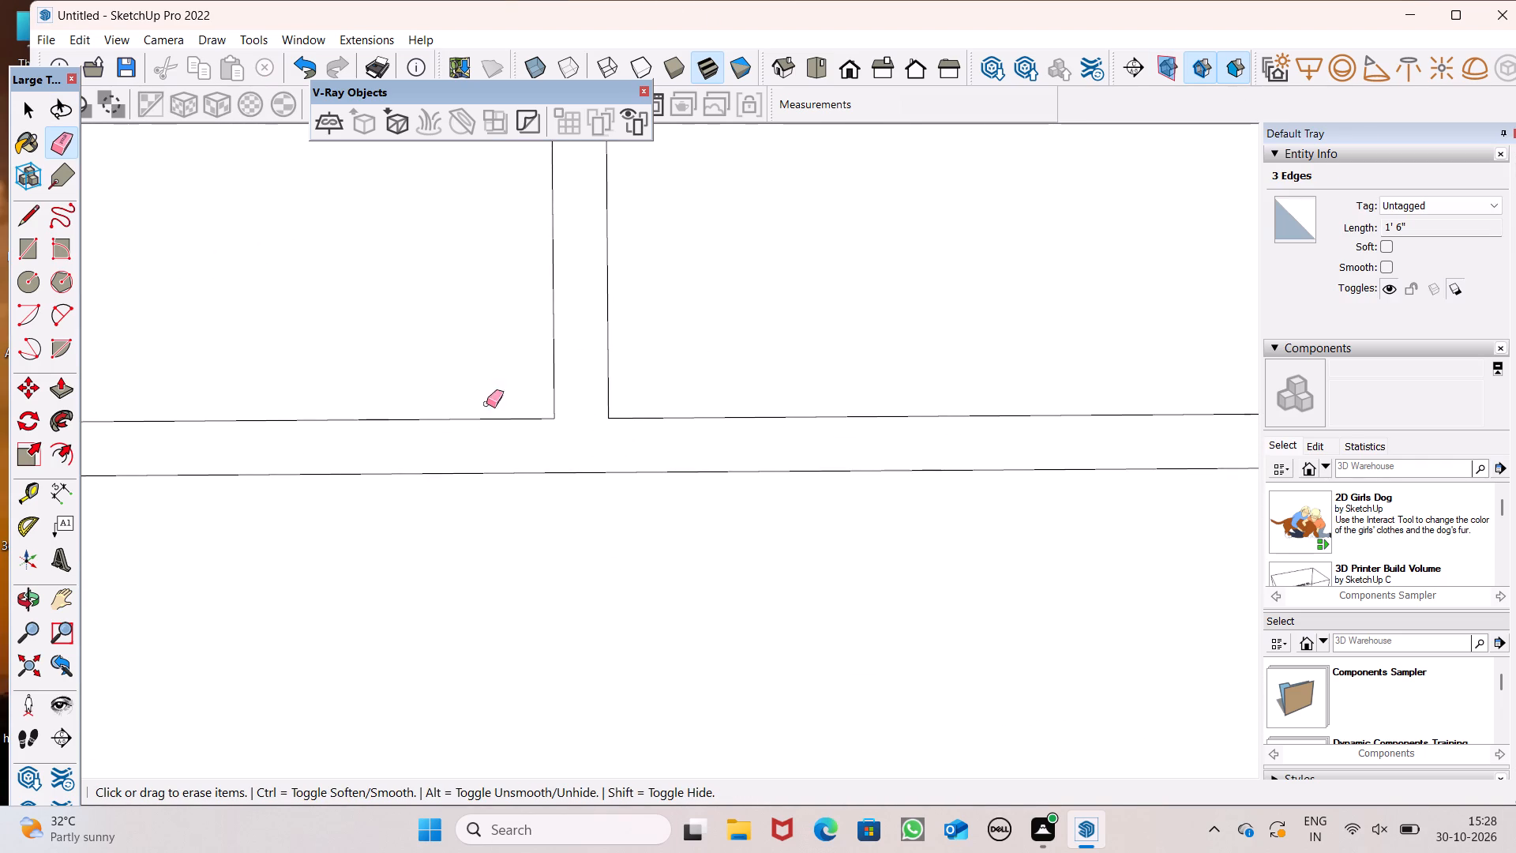
Erase the overlapping edges where the lengthwise strip farther from the columned slab meets the crosswise strip.
{"action": "scroll", "coordinate": [443, 433], "scroll_direction": "down", "scroll_amount": 14}
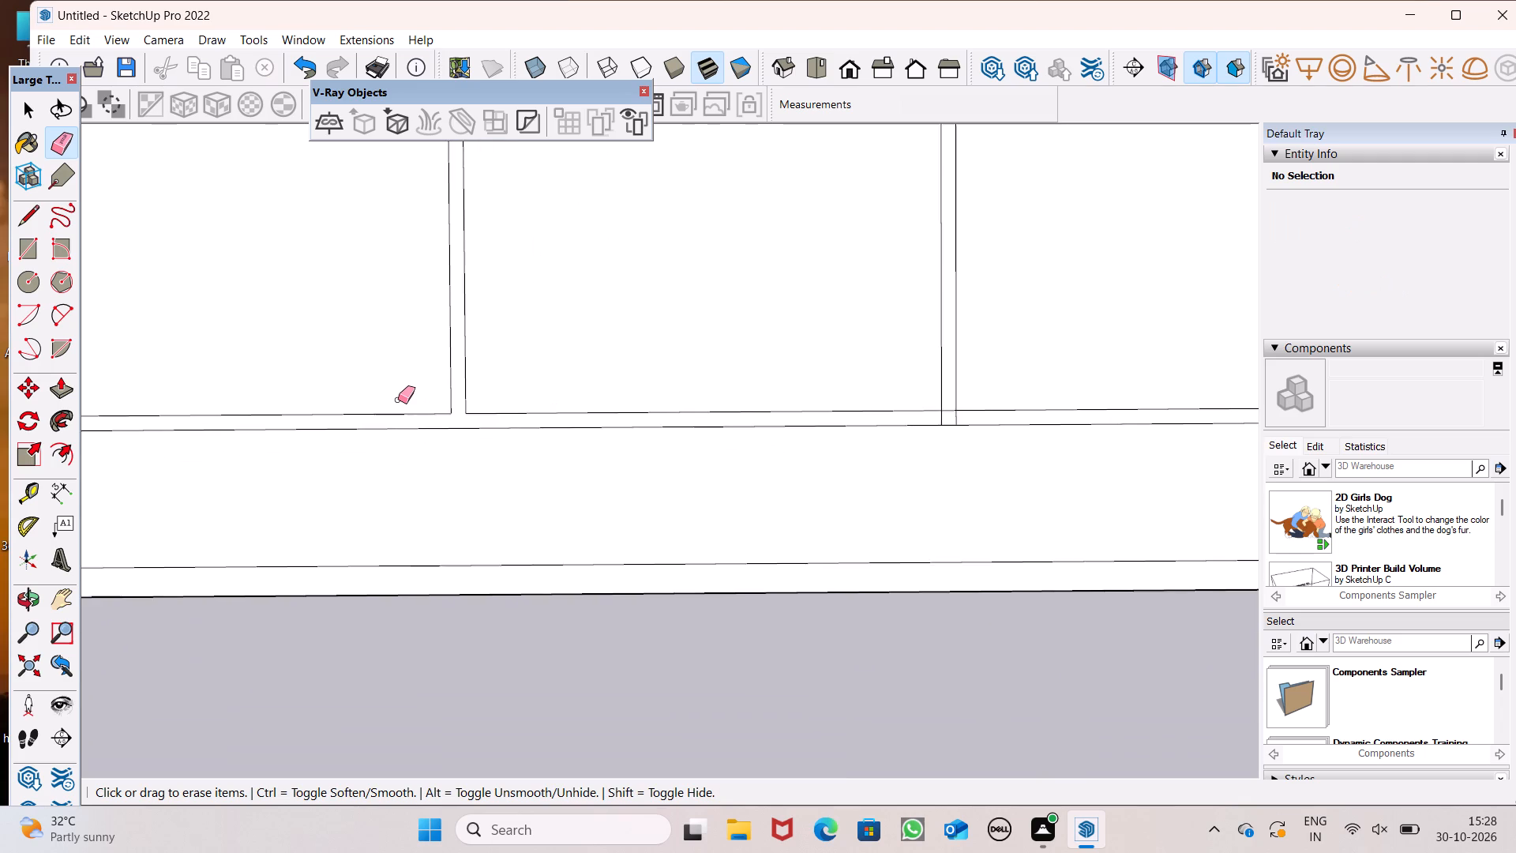
{"action": "scroll", "coordinate": [401, 405], "scroll_direction": "down", "scroll_amount": 4}
{"action": "scroll", "coordinate": [725, 450], "scroll_direction": "up", "scroll_amount": 3}
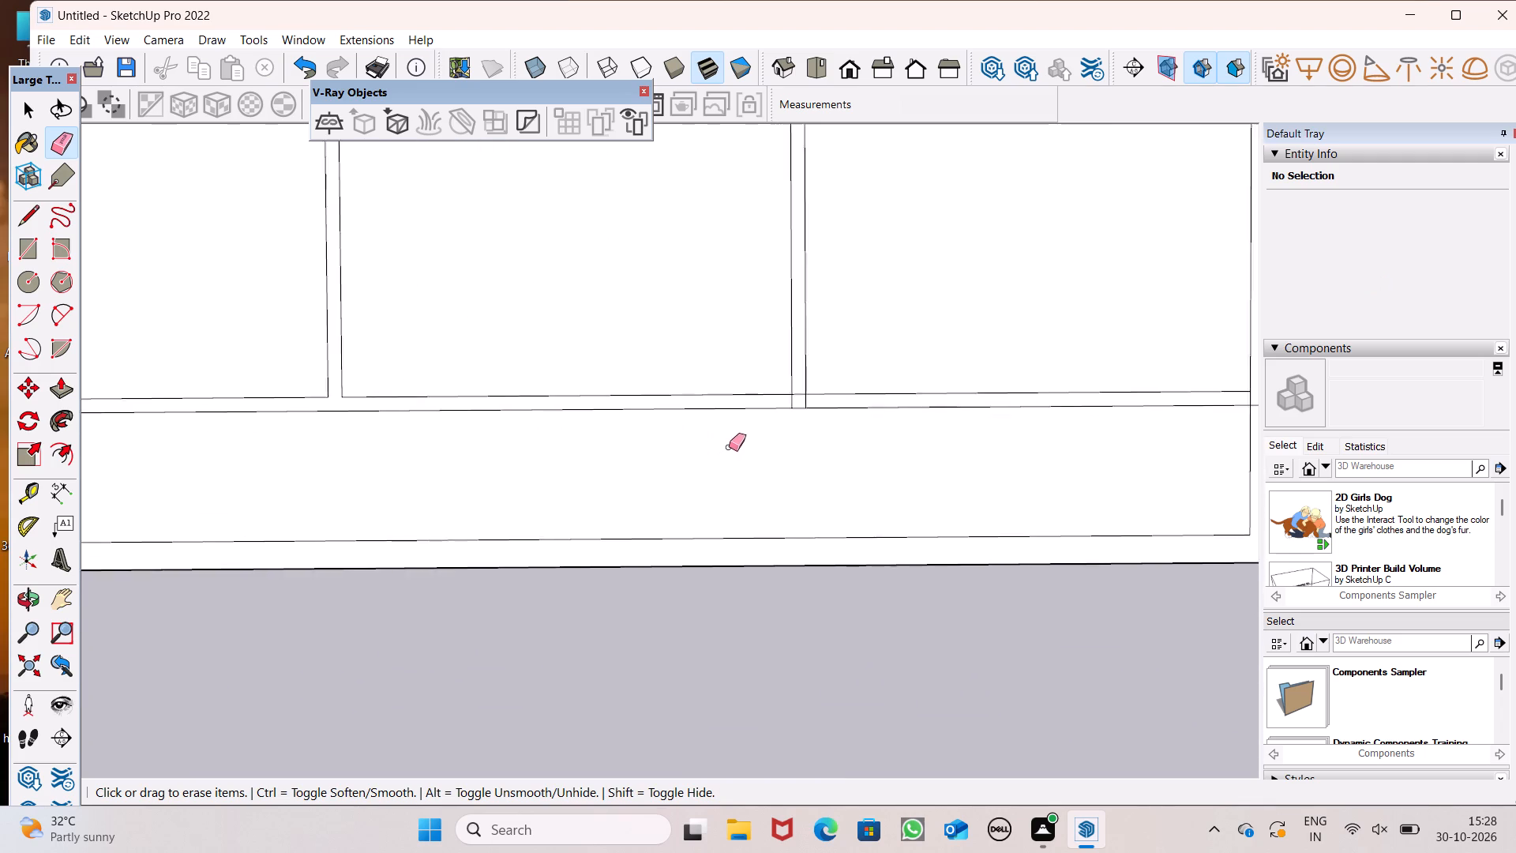
{"action": "scroll", "coordinate": [729, 447], "scroll_direction": "up", "scroll_amount": 2}
{"action": "scroll", "coordinate": [844, 392], "scroll_direction": "up", "scroll_amount": 8}
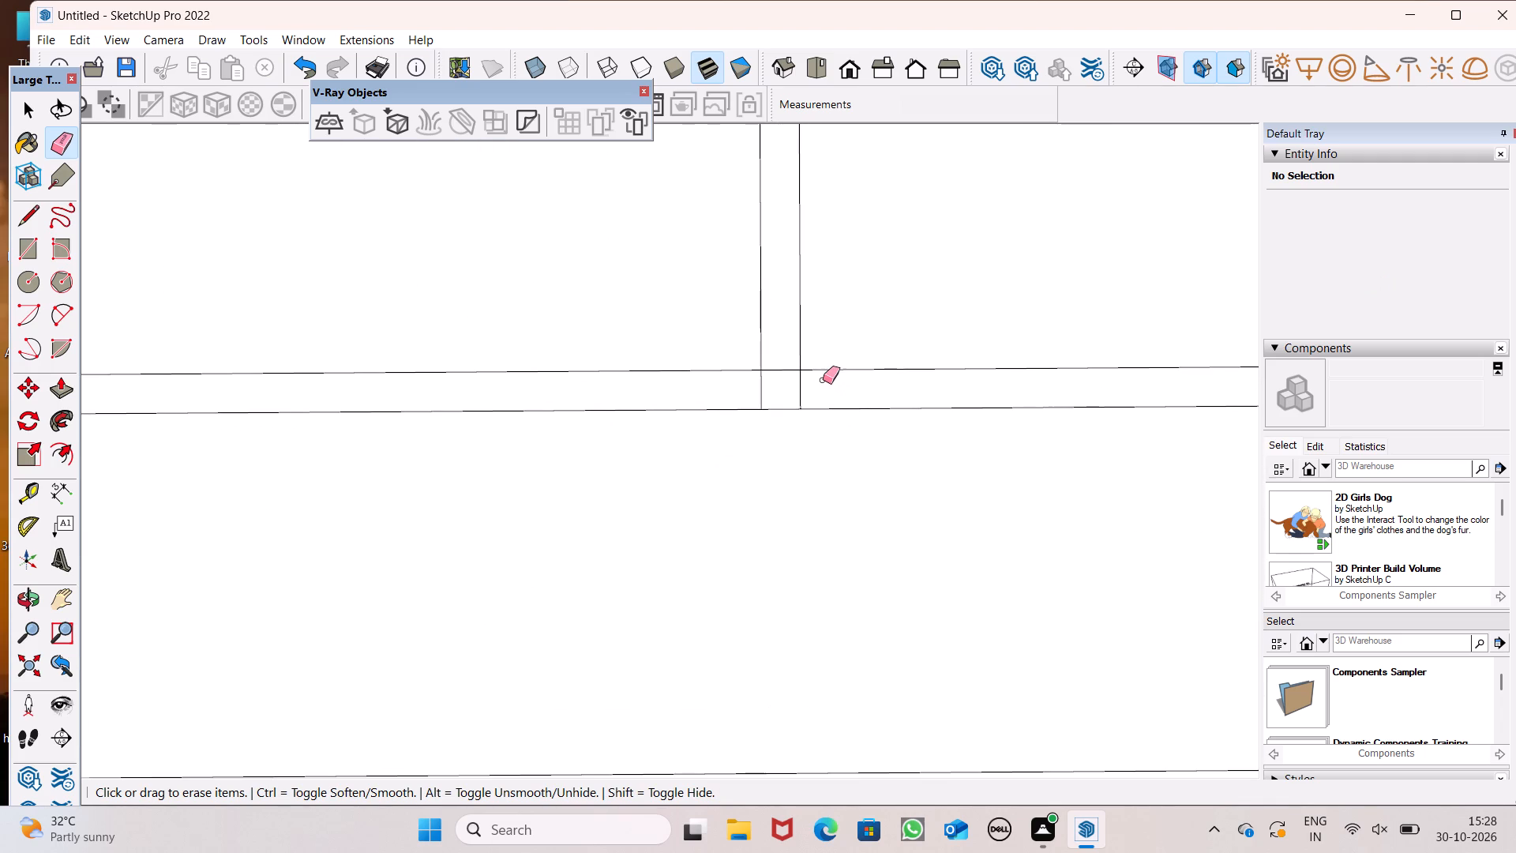
{"action": "scroll", "coordinate": [775, 361], "scroll_direction": "up", "scroll_amount": 4}
{"action": "left_click_drag", "start_coordinate": [774, 370], "coordinate": [755, 410]}
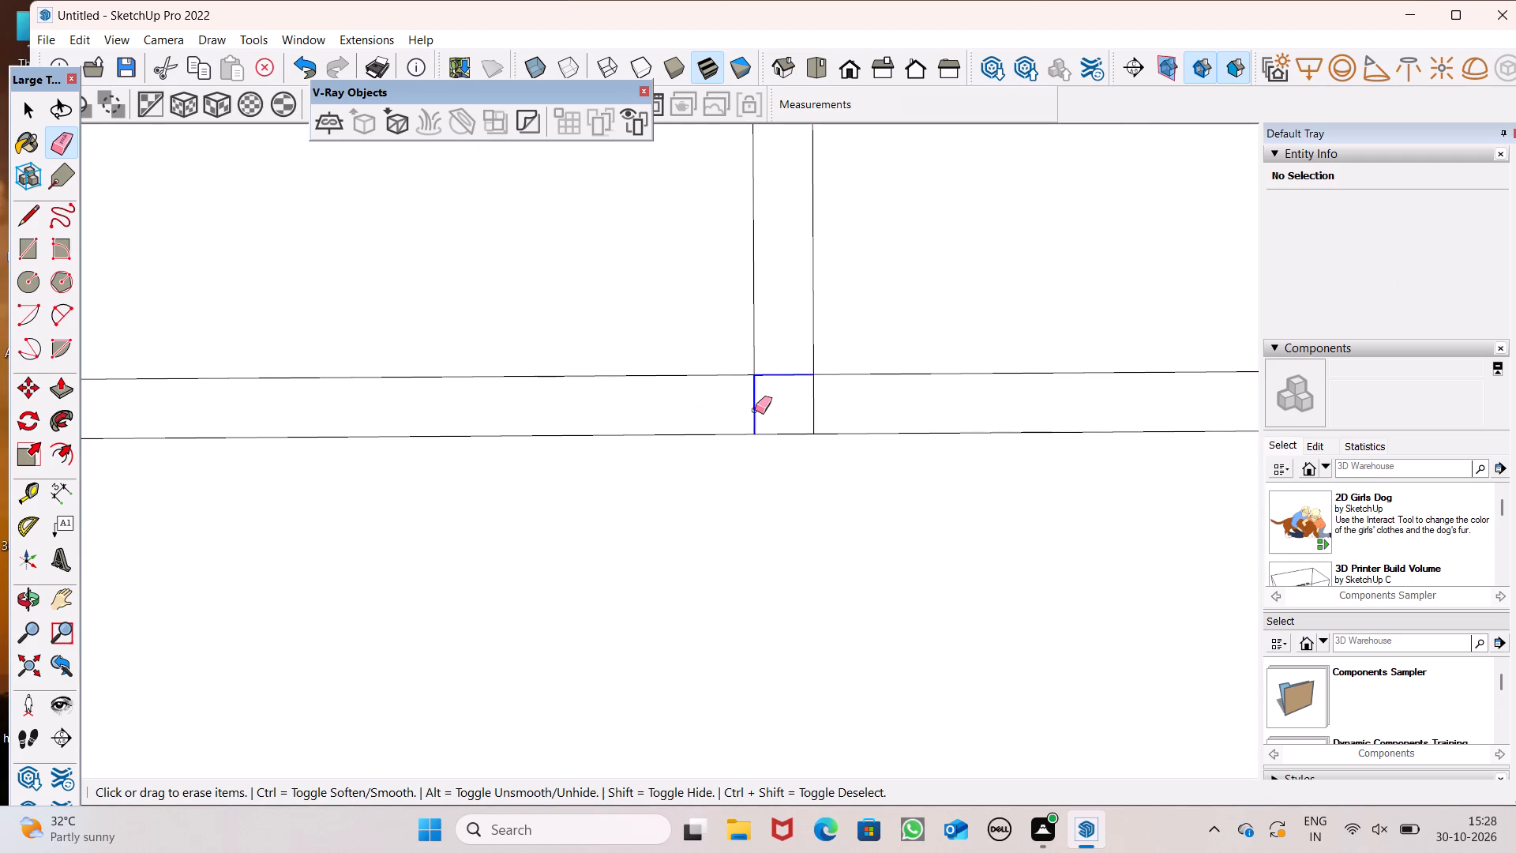
{"action": "left_click_drag", "start_coordinate": [755, 410], "coordinate": [821, 414]}
Erase the short inset-edge segments closing both ends of the crosswise strip, joining the strip to the border.
{"action": "scroll", "coordinate": [764, 394], "scroll_direction": "down", "scroll_amount": 6}
{"action": "scroll", "coordinate": [636, 391], "scroll_direction": "down", "scroll_amount": 13}
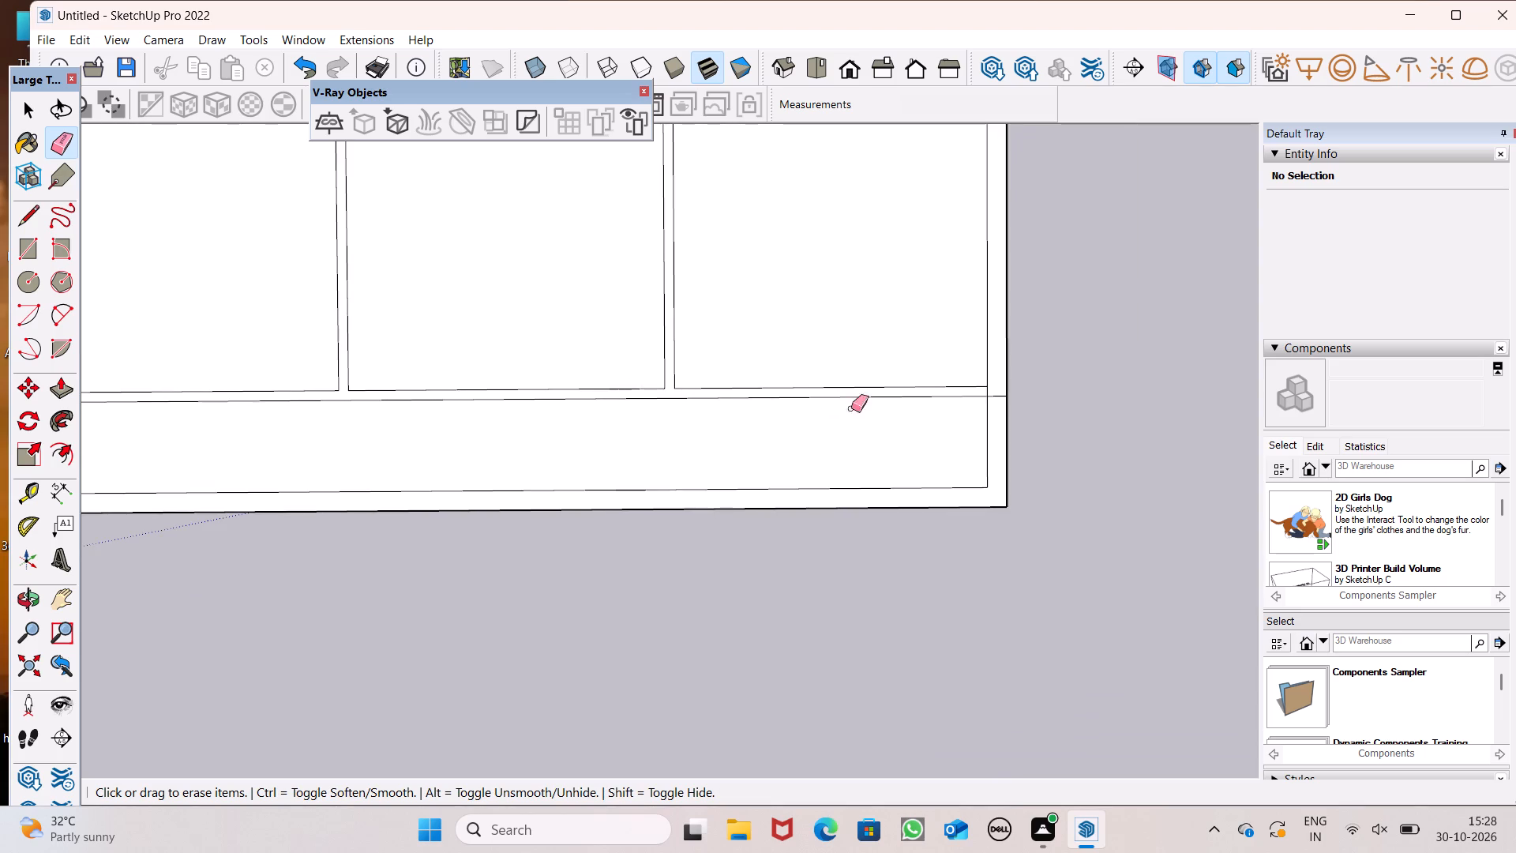
{"action": "scroll", "coordinate": [862, 407], "scroll_direction": "up", "scroll_amount": 6}
{"action": "scroll", "coordinate": [1043, 391], "scroll_direction": "up", "scroll_amount": 11}
{"action": "left_click", "coordinate": [1038, 374]}
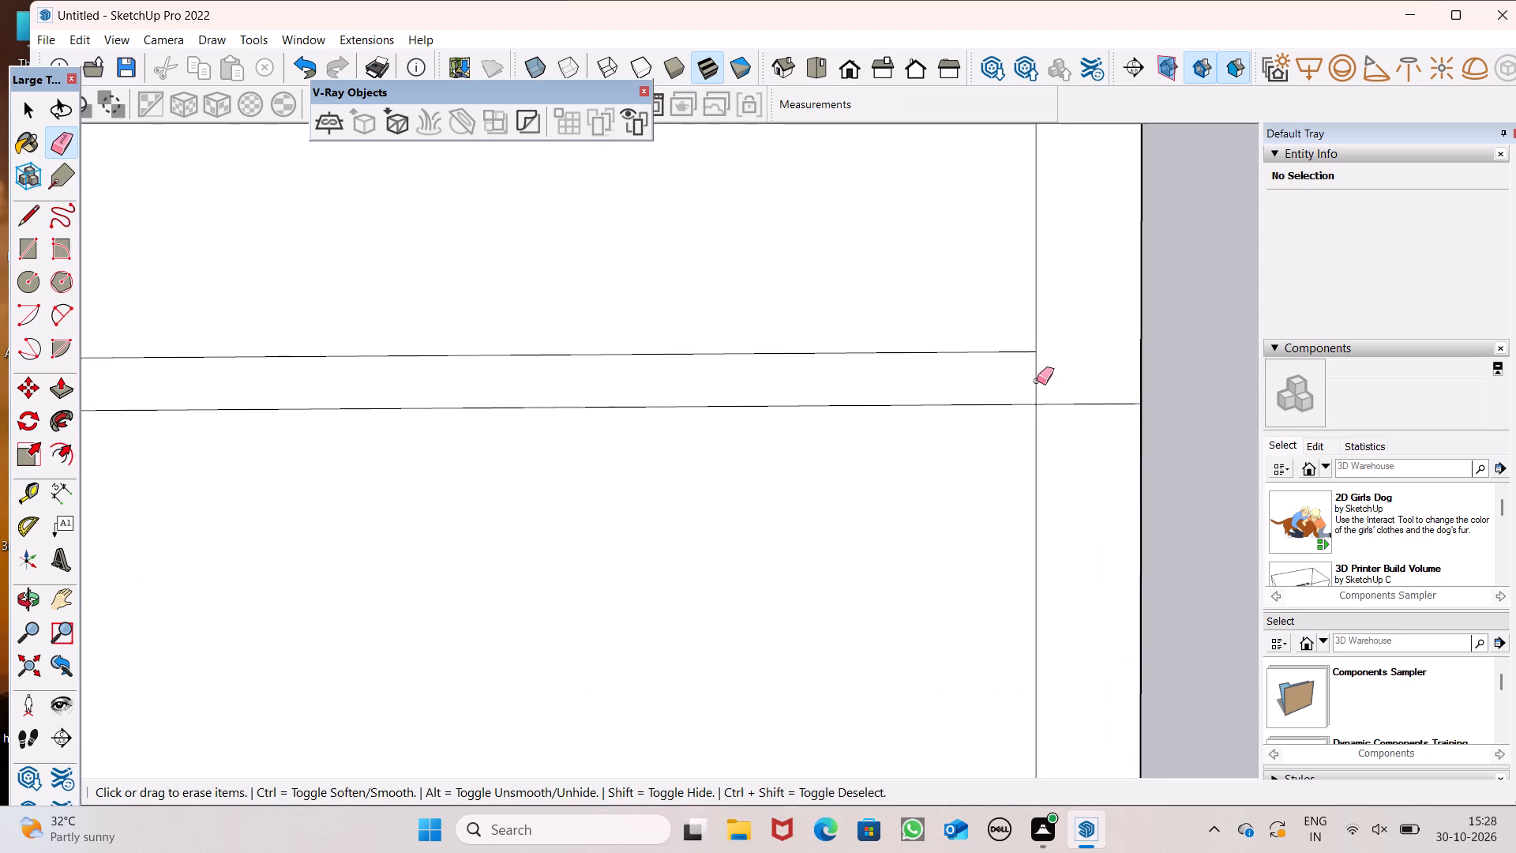
{"action": "scroll", "coordinate": [976, 336], "scroll_direction": "down", "scroll_amount": 20}
{"action": "scroll", "coordinate": [976, 336], "scroll_direction": "down", "scroll_amount": 1}
{"action": "scroll", "coordinate": [547, 363], "scroll_direction": "up", "scroll_amount": 4}
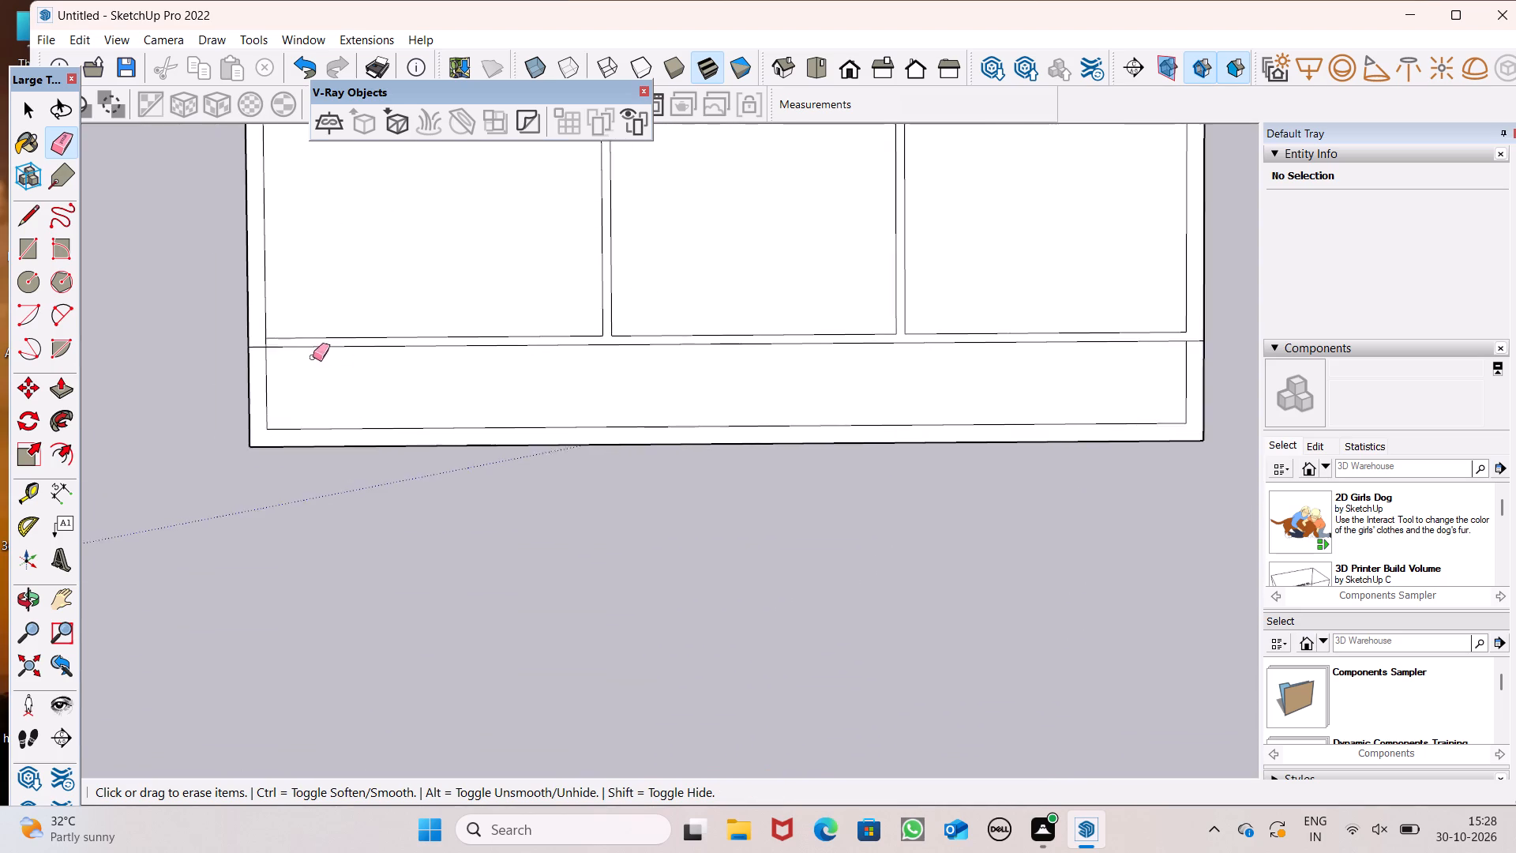
{"action": "scroll", "coordinate": [313, 357], "scroll_direction": "up", "scroll_amount": 9}
{"action": "left_click", "coordinate": [271, 336]}
{"action": "scroll", "coordinate": [194, 333], "scroll_direction": "down", "scroll_amount": 7}
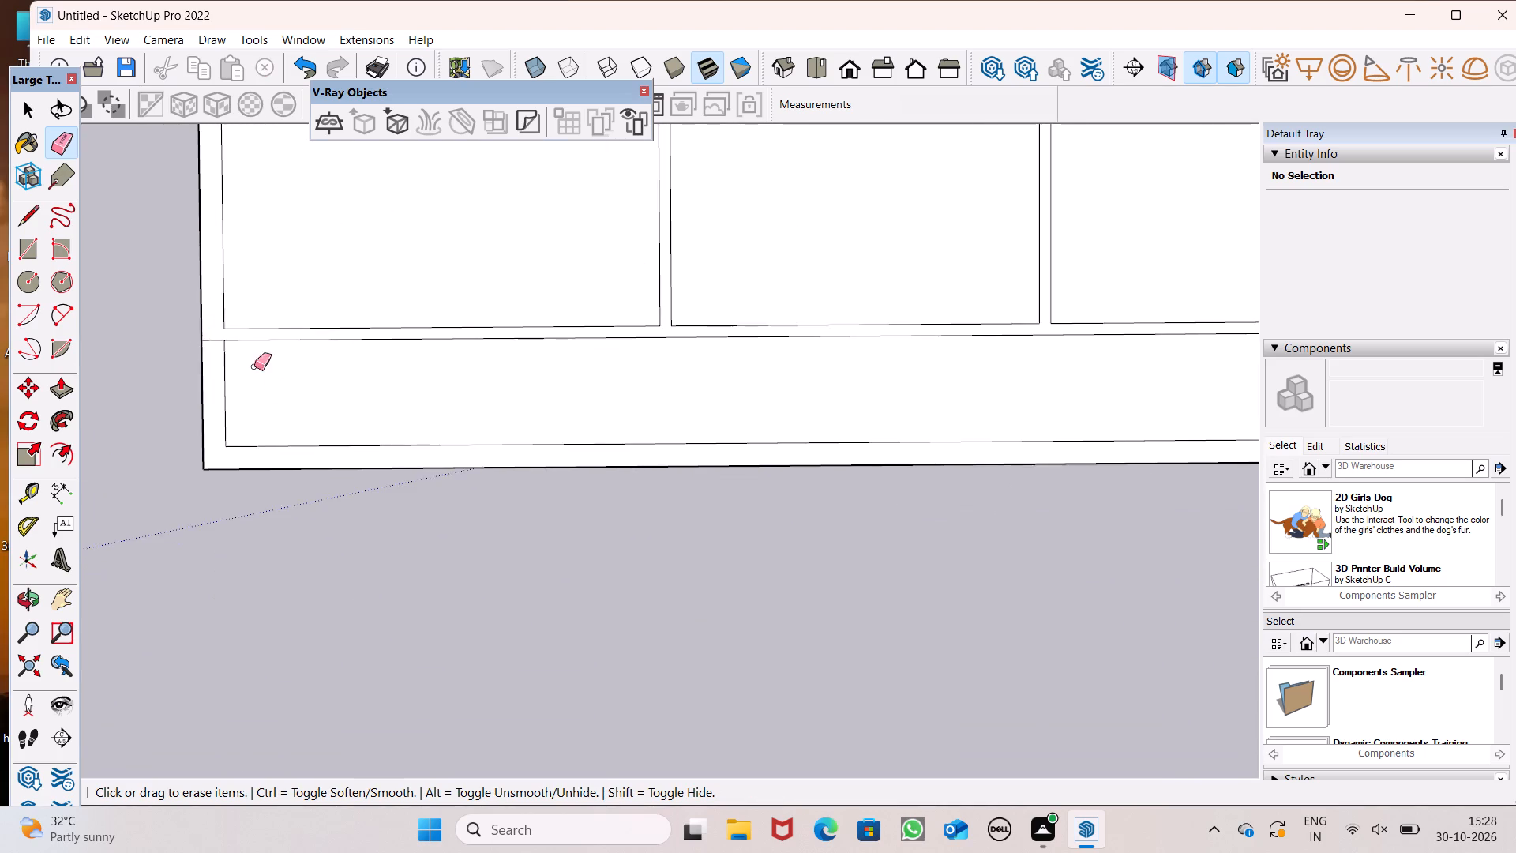
{"action": "scroll", "coordinate": [268, 394], "scroll_direction": "down", "scroll_amount": 4}
{"action": "scroll", "coordinate": [304, 468], "scroll_direction": "down", "scroll_amount": 10}
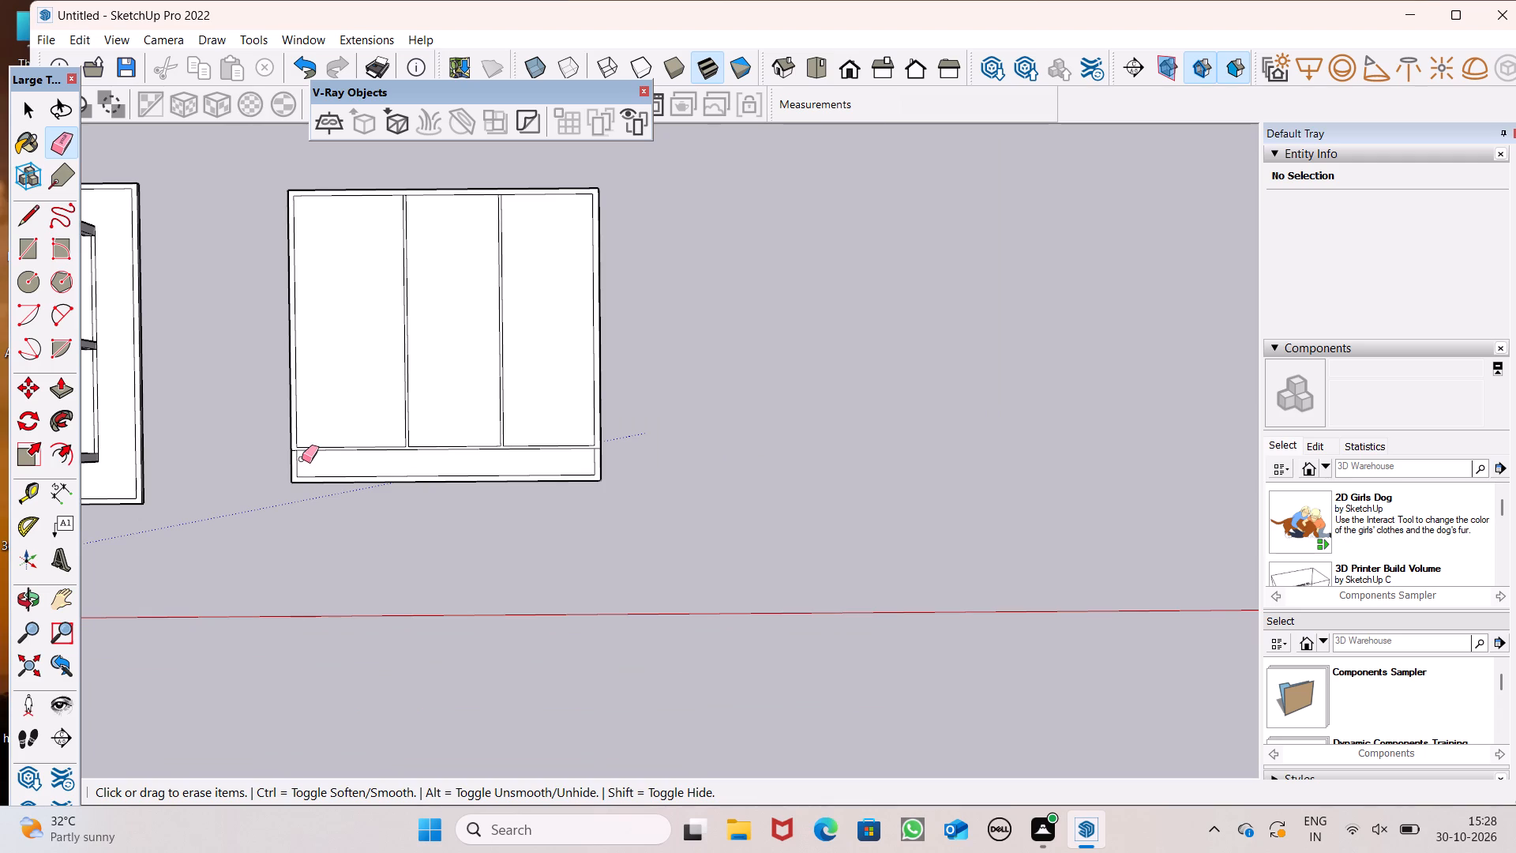
Undo the strip edges, their cleanup and all the guides on the cover's top, back to the bare 1' border.
{"action": "scroll", "coordinate": [302, 459], "scroll_direction": "up", "scroll_amount": 2}
{"action": "scroll", "coordinate": [257, 455], "scroll_direction": "down", "scroll_amount": 2}
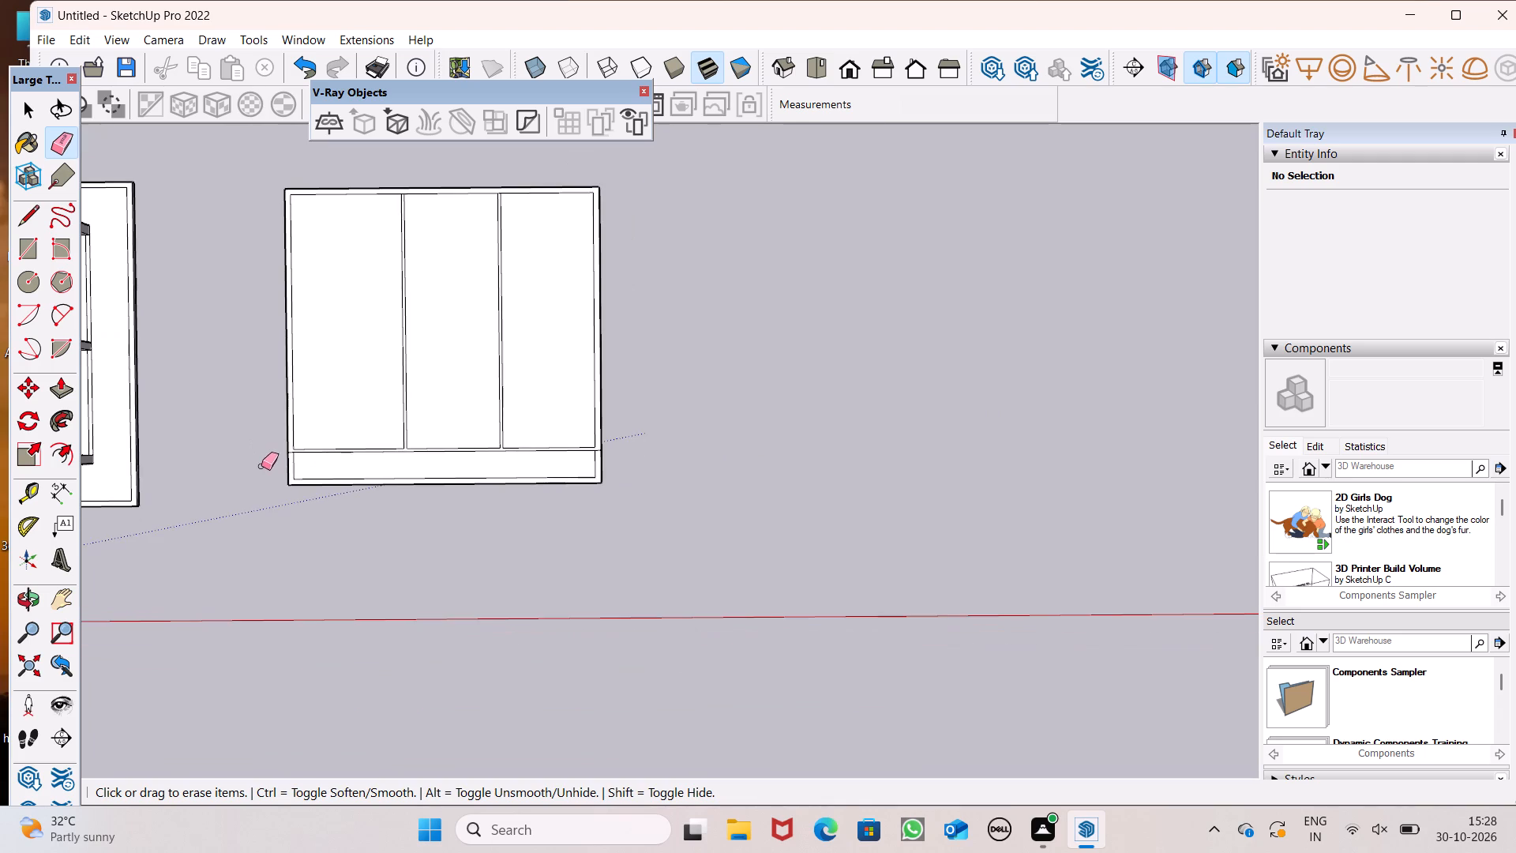
{"action": "scroll", "coordinate": [206, 355], "scroll_direction": "up", "scroll_amount": 2}
{"action": "key", "text": "ctrl+z"}
{"action": "key", "text": "ctrl+z"}
{"action": "key", "text": "ctrl+z"}
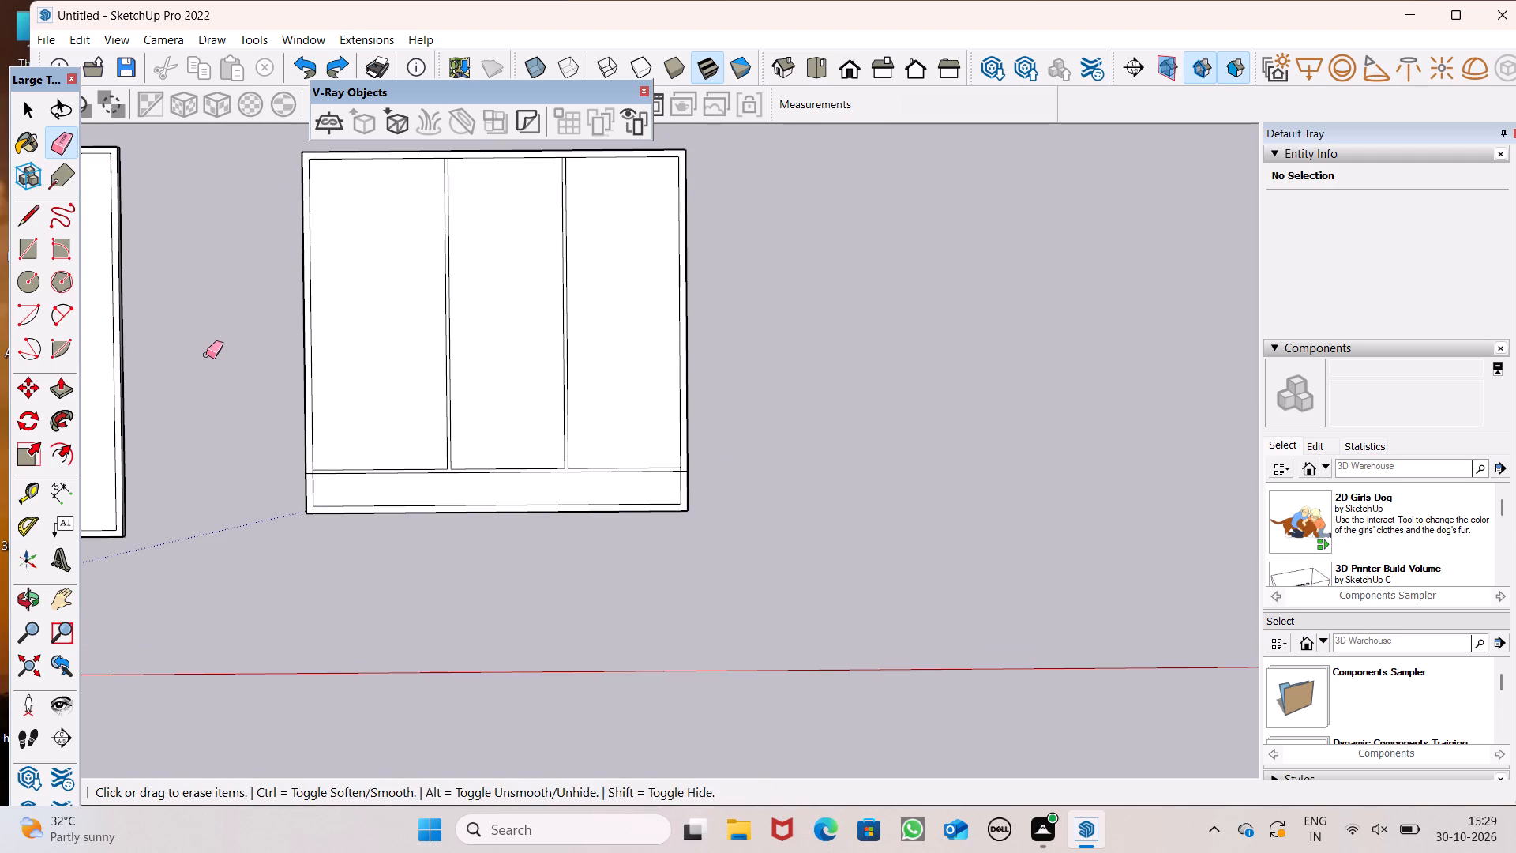
{"action": "key", "text": "ctrl+z"}
{"action": "key", "text": "ctrl+z"}
{"action": "key", "text": "ctrl+z"}
{"action": "key", "text": "ctrl+z"}
{"action": "key", "text": "ctrl+z"}
{"action": "key", "text": "ctrl+z"}
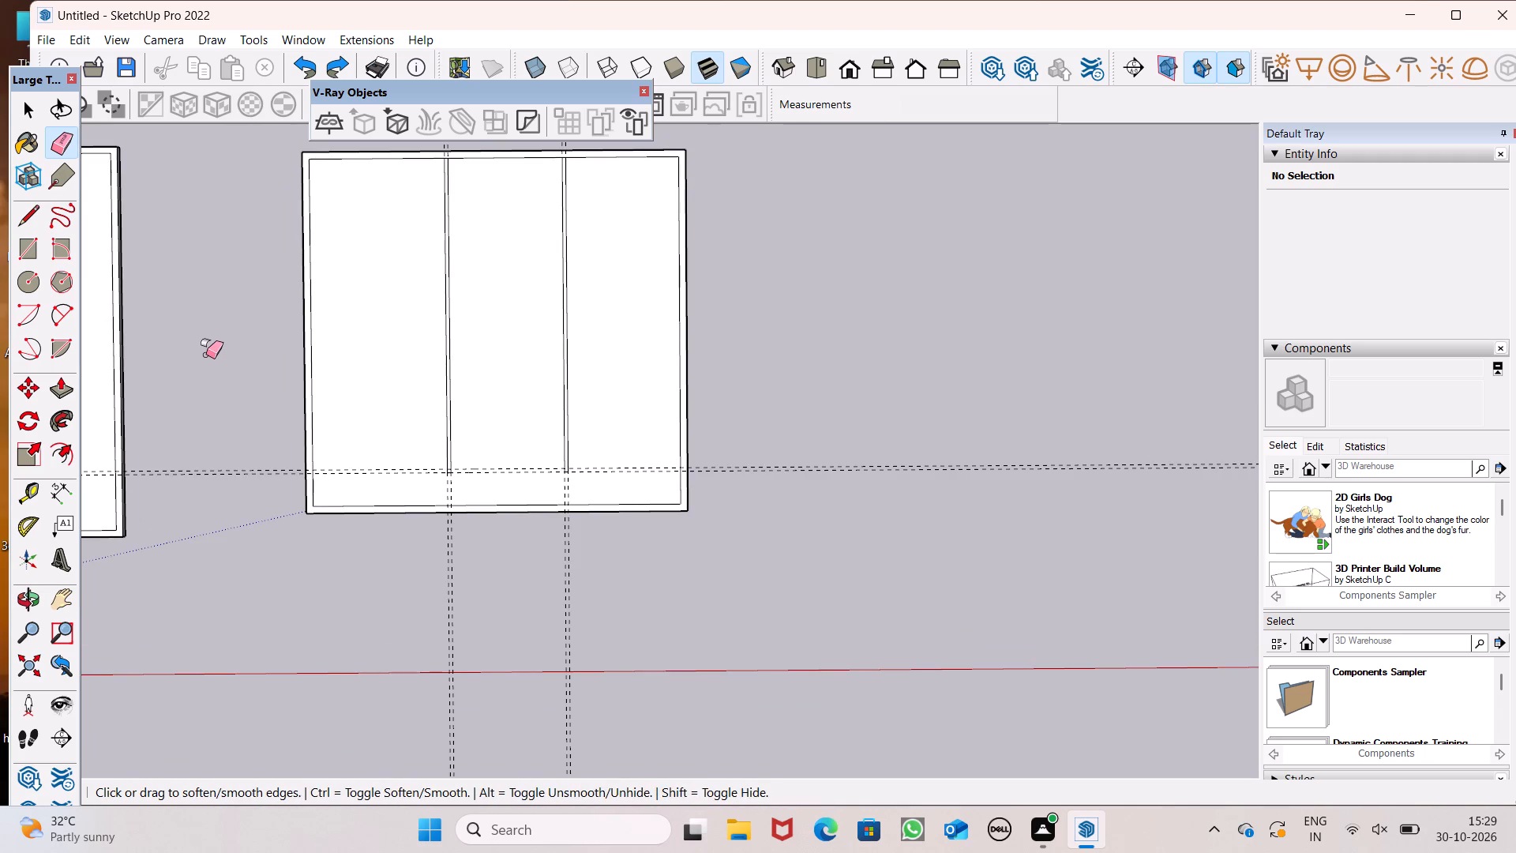
{"action": "key", "text": "ctrl+z"}
{"action": "key", "text": "ctrl+z"}
{"action": "key", "text": "ctrl+z"}
{"action": "key", "text": "ctrl+z"}
{"action": "key", "text": "ctrl+z"}
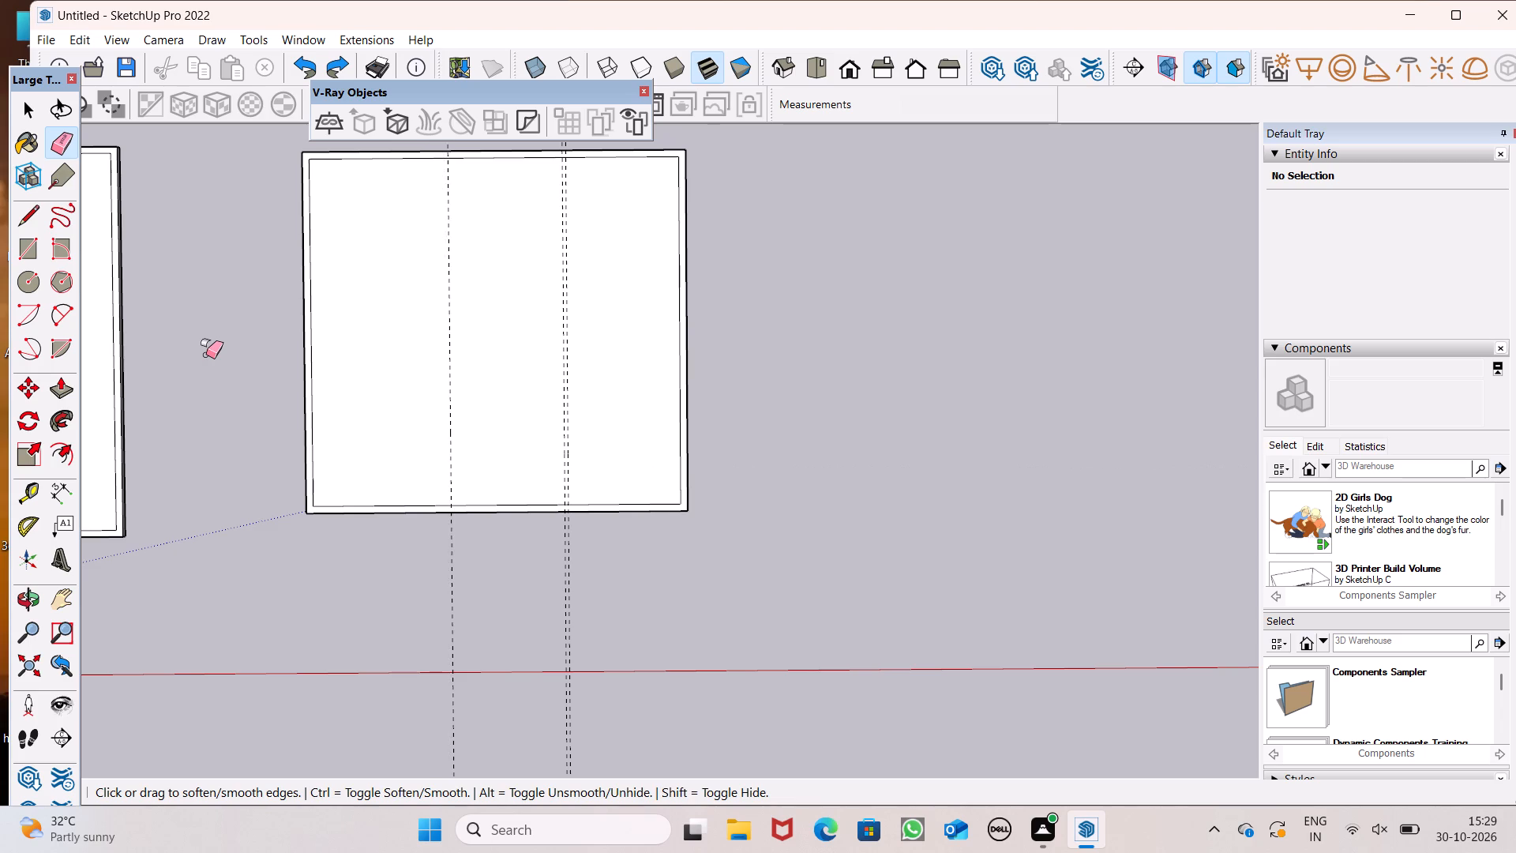
{"action": "key", "text": "ctrl+z"}
{"action": "key", "text": "ctrl+z"}
{"action": "key", "text": "z"}
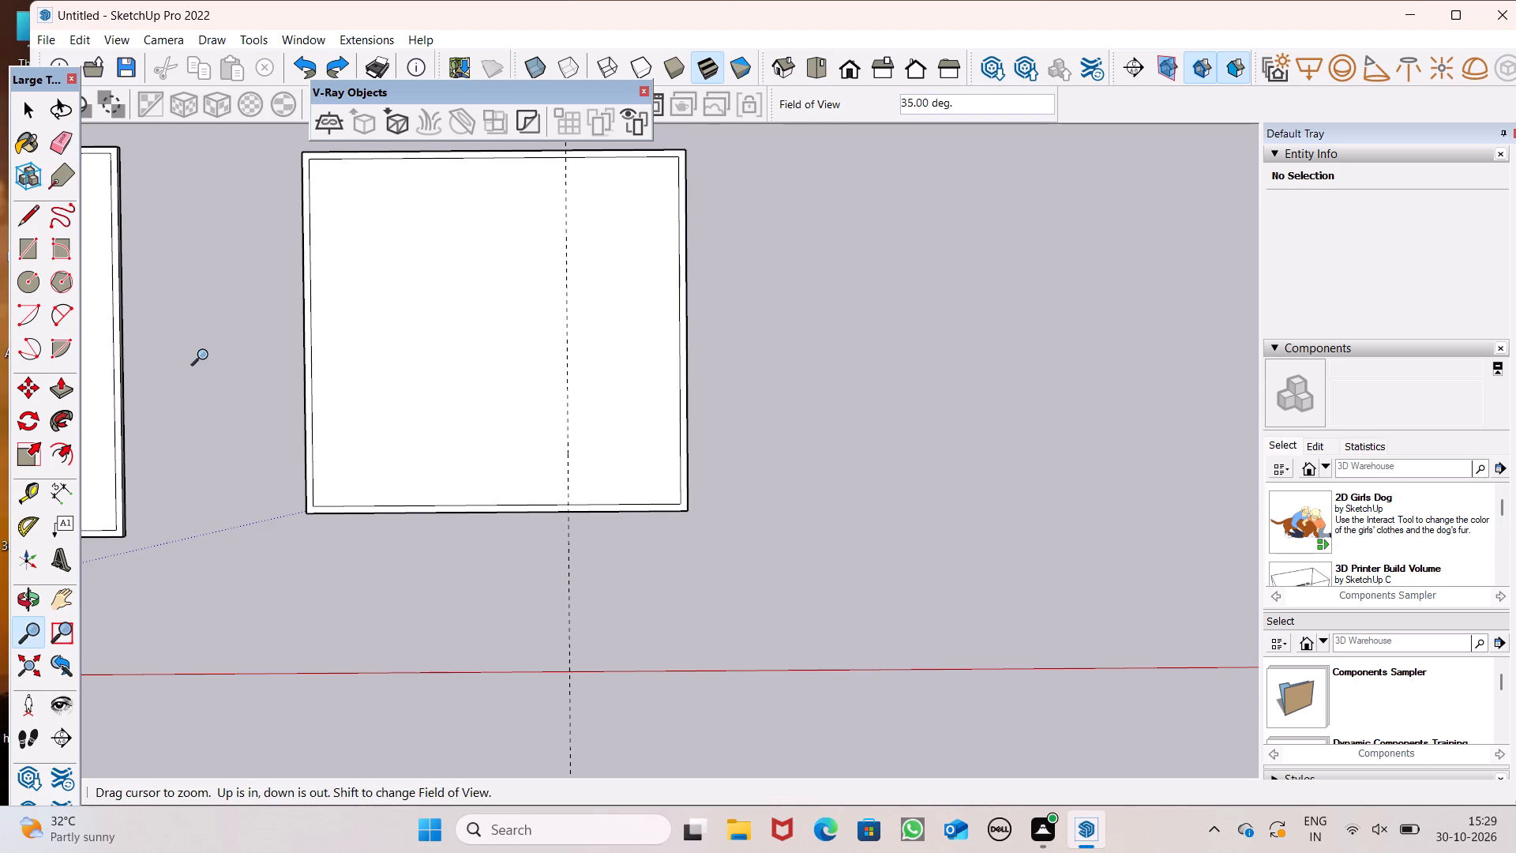
{"action": "key", "text": "ctrl+z"}
{"action": "key", "text": "space"}
Examine the cover's bordered top from low and high angles, then in the standard top view.
{"action": "scroll", "coordinate": [425, 359], "scroll_direction": "down", "scroll_amount": 1}
{"action": "middle_click_drag", "start_coordinate": [527, 404], "coordinate": [513, 175]}
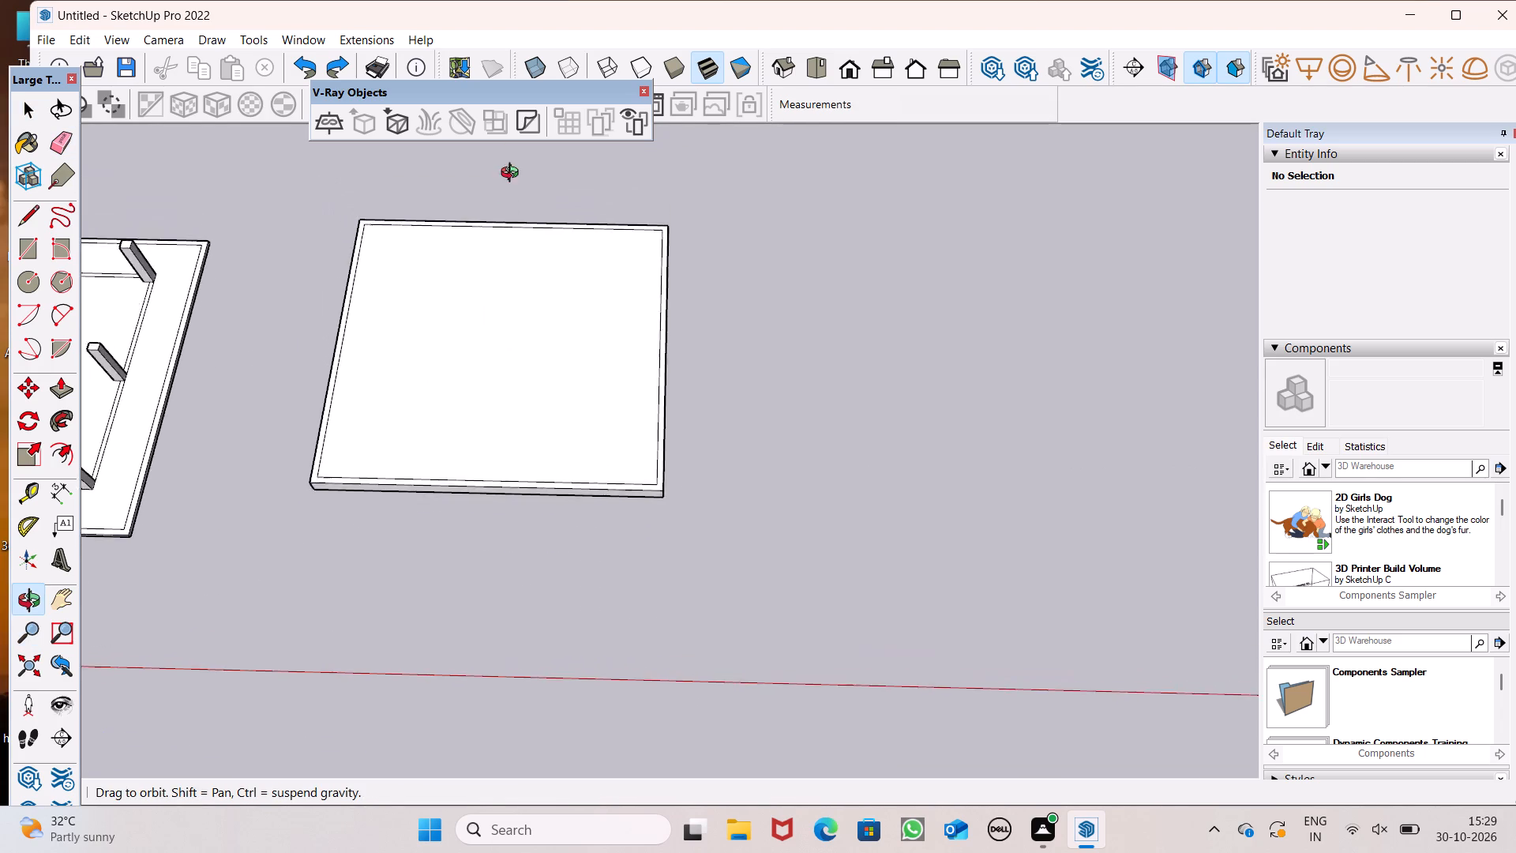
{"action": "middle_click_drag", "start_coordinate": [513, 175], "coordinate": [524, 142]}
{"action": "middle_click_drag", "start_coordinate": [475, 483], "coordinate": [533, 261]}
{"action": "scroll", "coordinate": [533, 285], "scroll_direction": "up", "scroll_amount": 1}
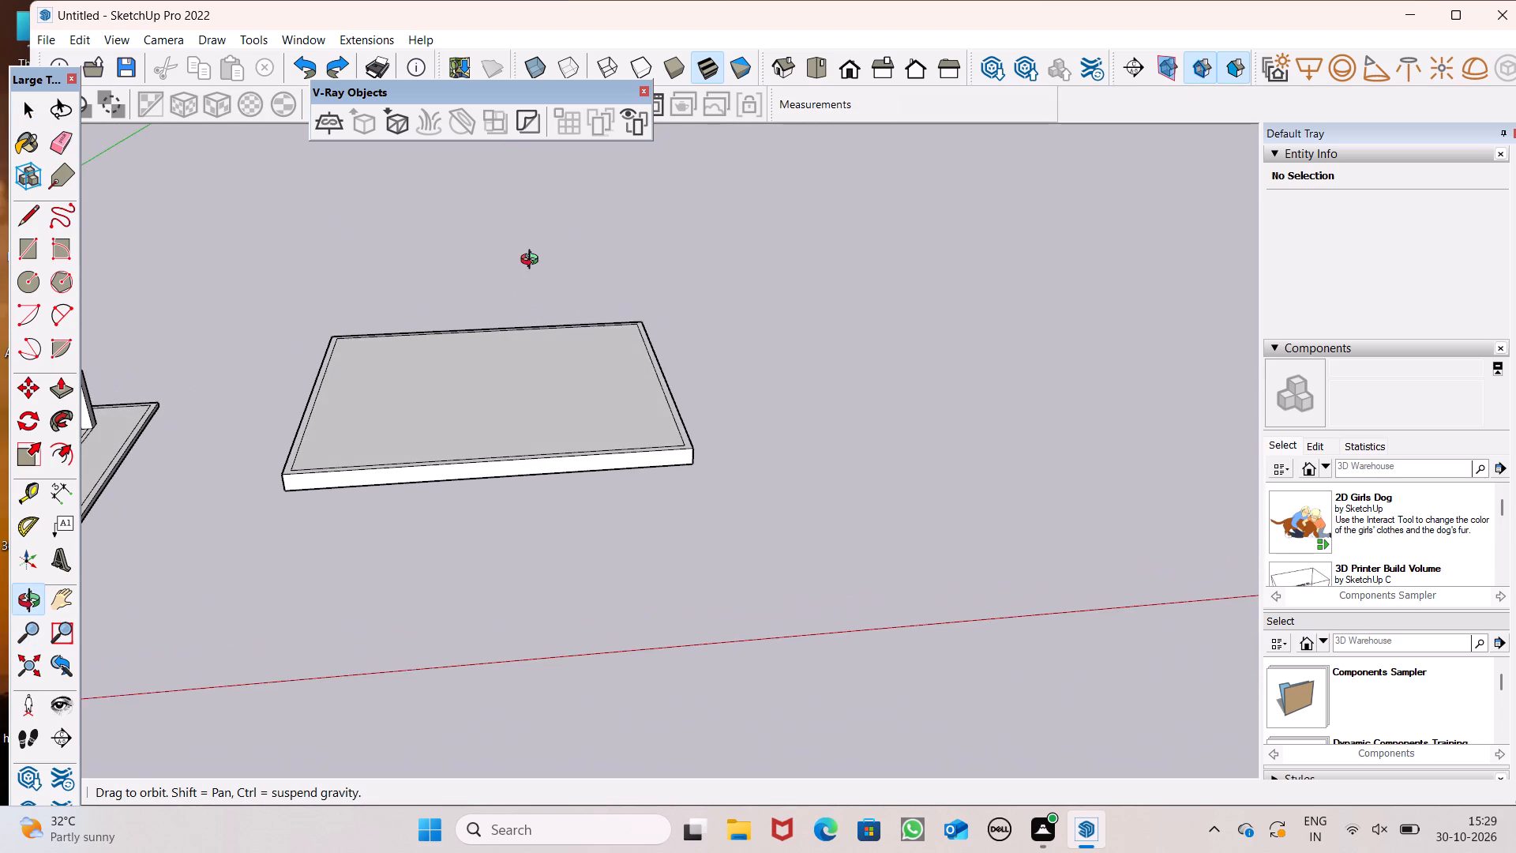
{"action": "middle_click_drag", "start_coordinate": [533, 261], "coordinate": [517, 453]}
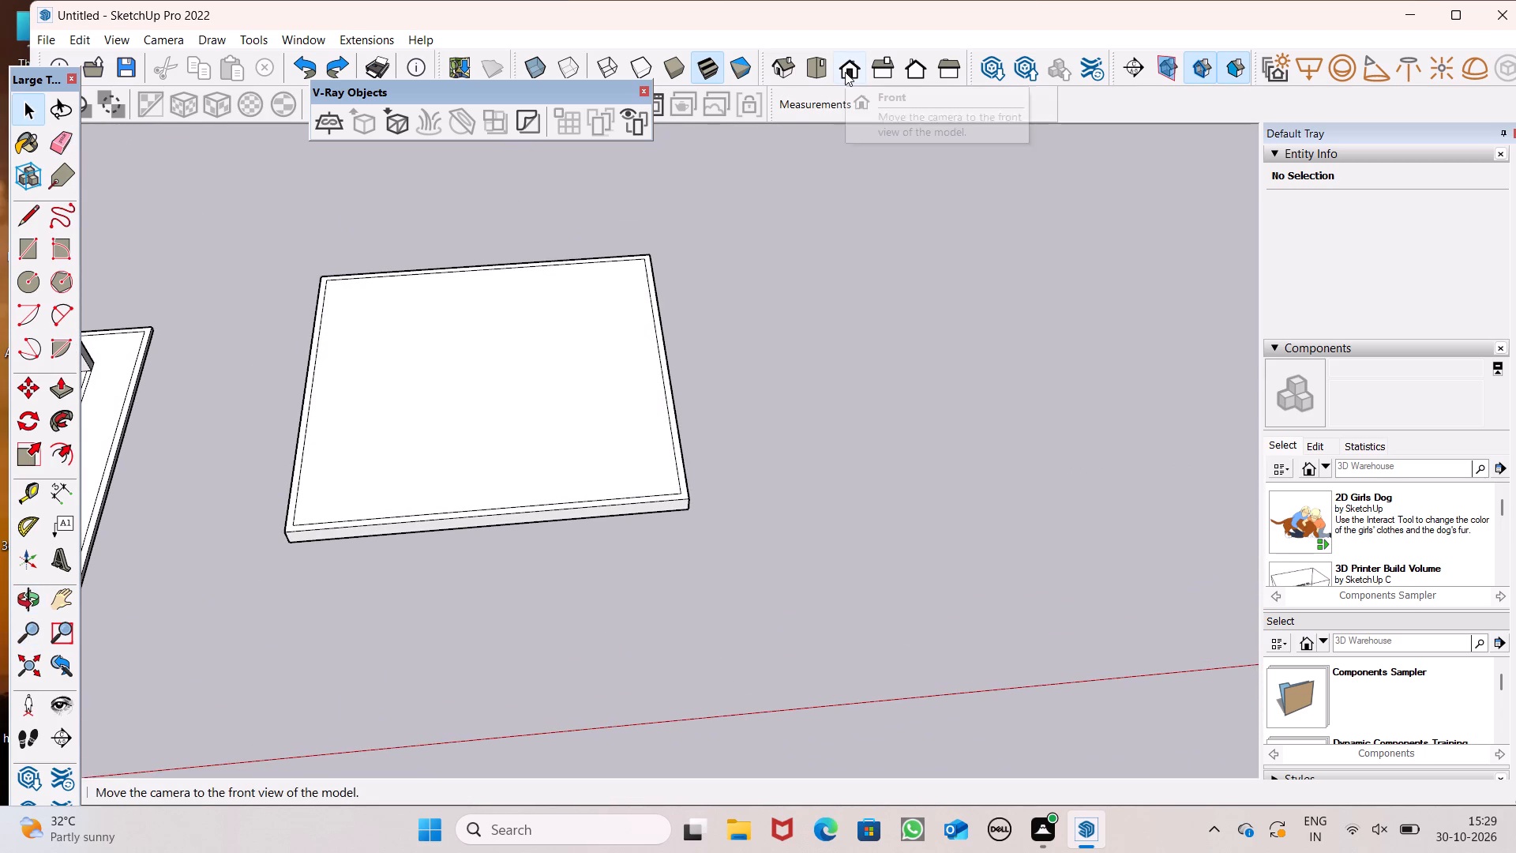
{"action": "left_click", "coordinate": [826, 72]}
{"action": "scroll", "coordinate": [666, 334], "scroll_direction": "down", "scroll_amount": 1}
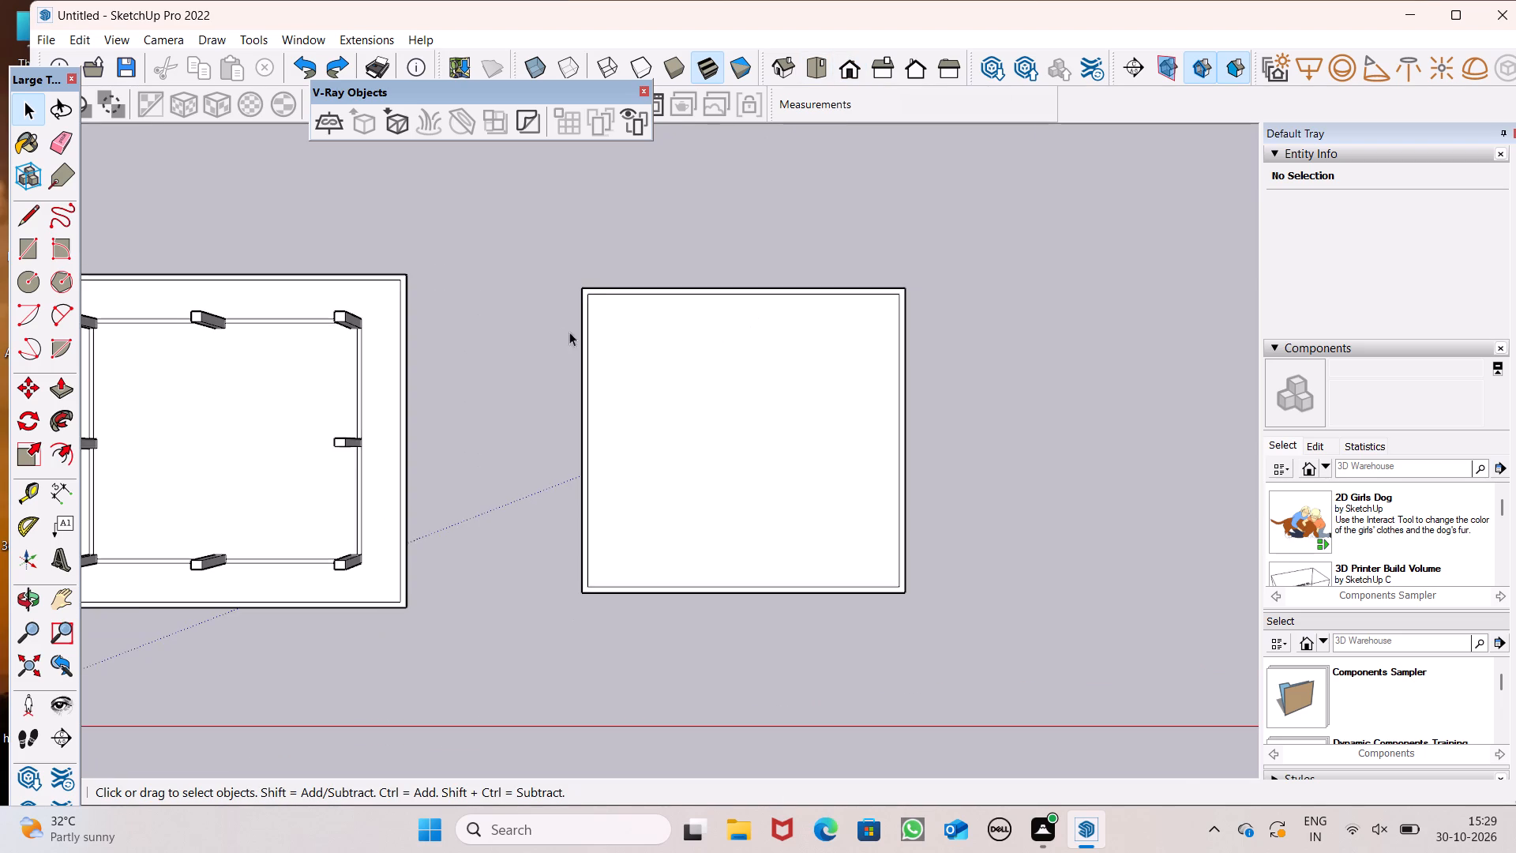
{"action": "scroll", "coordinate": [556, 329], "scroll_direction": "down", "scroll_amount": 1}
{"action": "scroll", "coordinate": [888, 525], "scroll_direction": "up", "scroll_amount": 3}
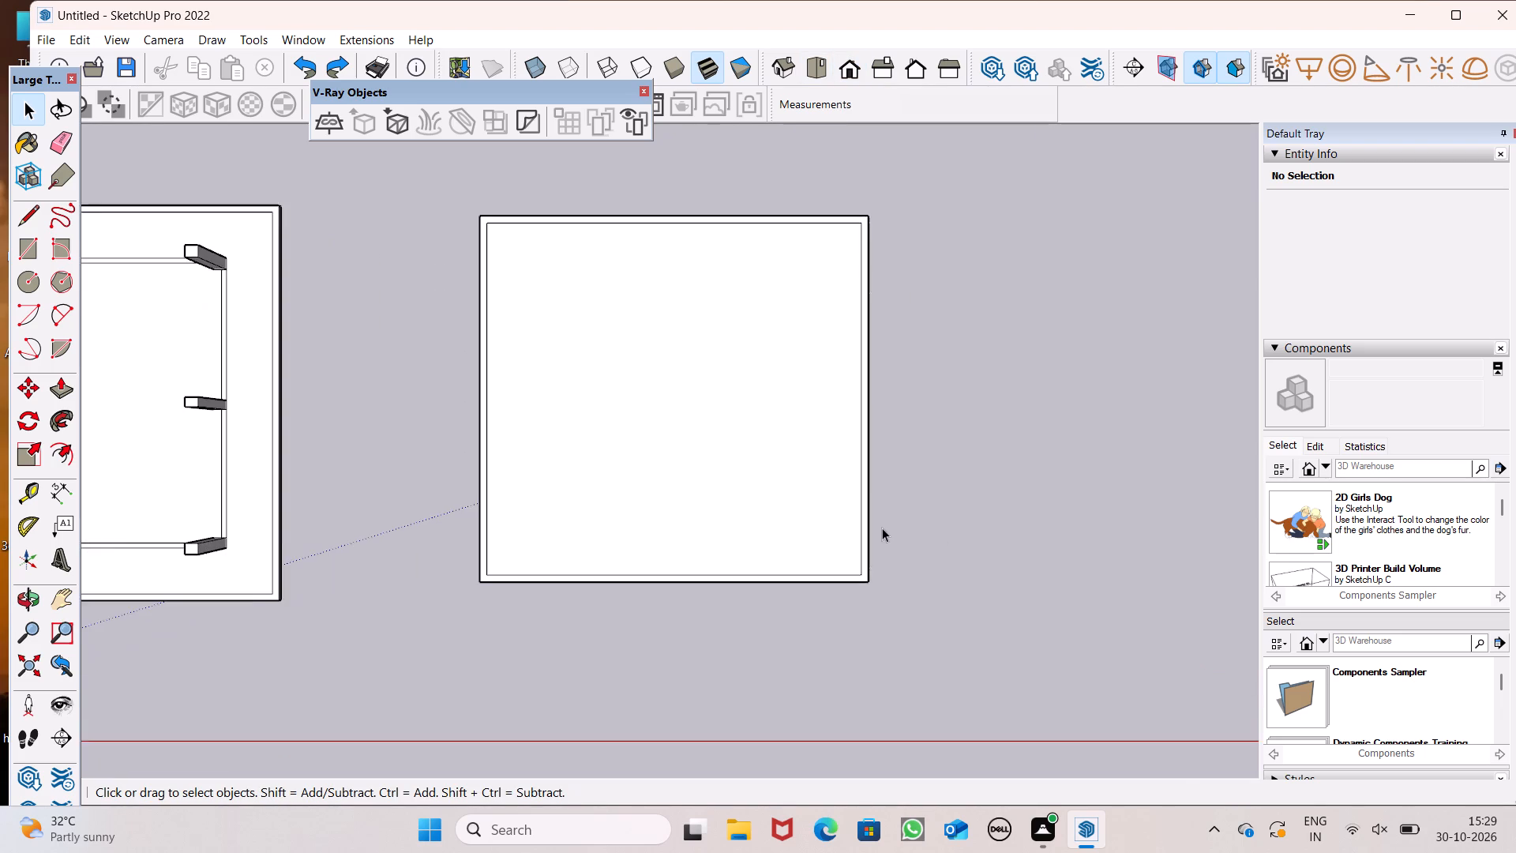
{"action": "scroll", "coordinate": [882, 528], "scroll_direction": "up", "scroll_amount": 1}
{"action": "scroll", "coordinate": [643, 502], "scroll_direction": "down", "scroll_amount": 3}
{"action": "scroll", "coordinate": [1031, 519], "scroll_direction": "up", "scroll_amount": 1}
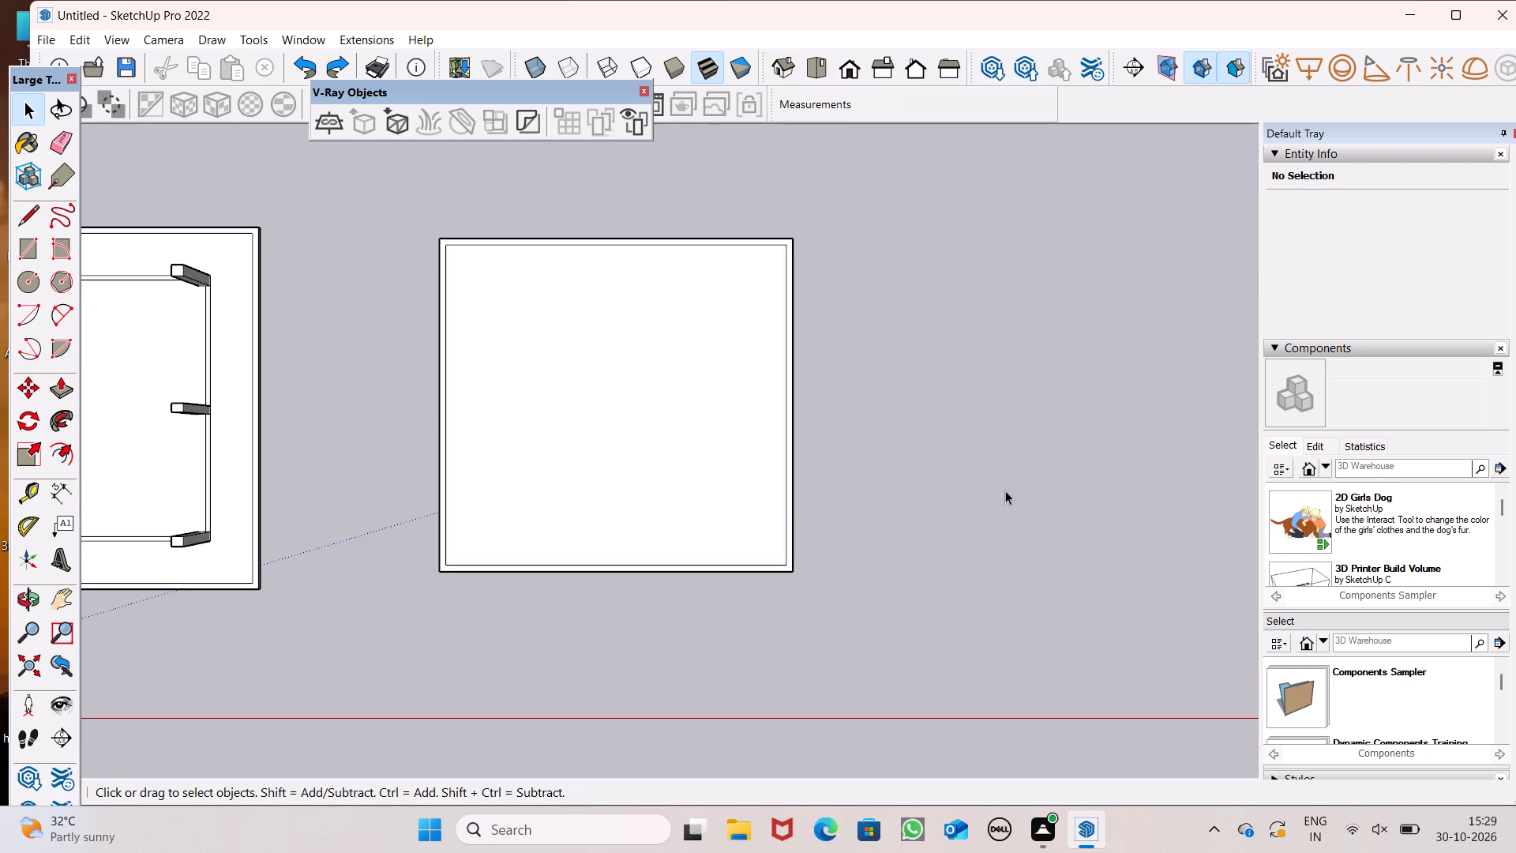
{"action": "scroll", "coordinate": [824, 430], "scroll_direction": "down", "scroll_amount": 2}
{"action": "scroll", "coordinate": [1095, 436], "scroll_direction": "up", "scroll_amount": 2}
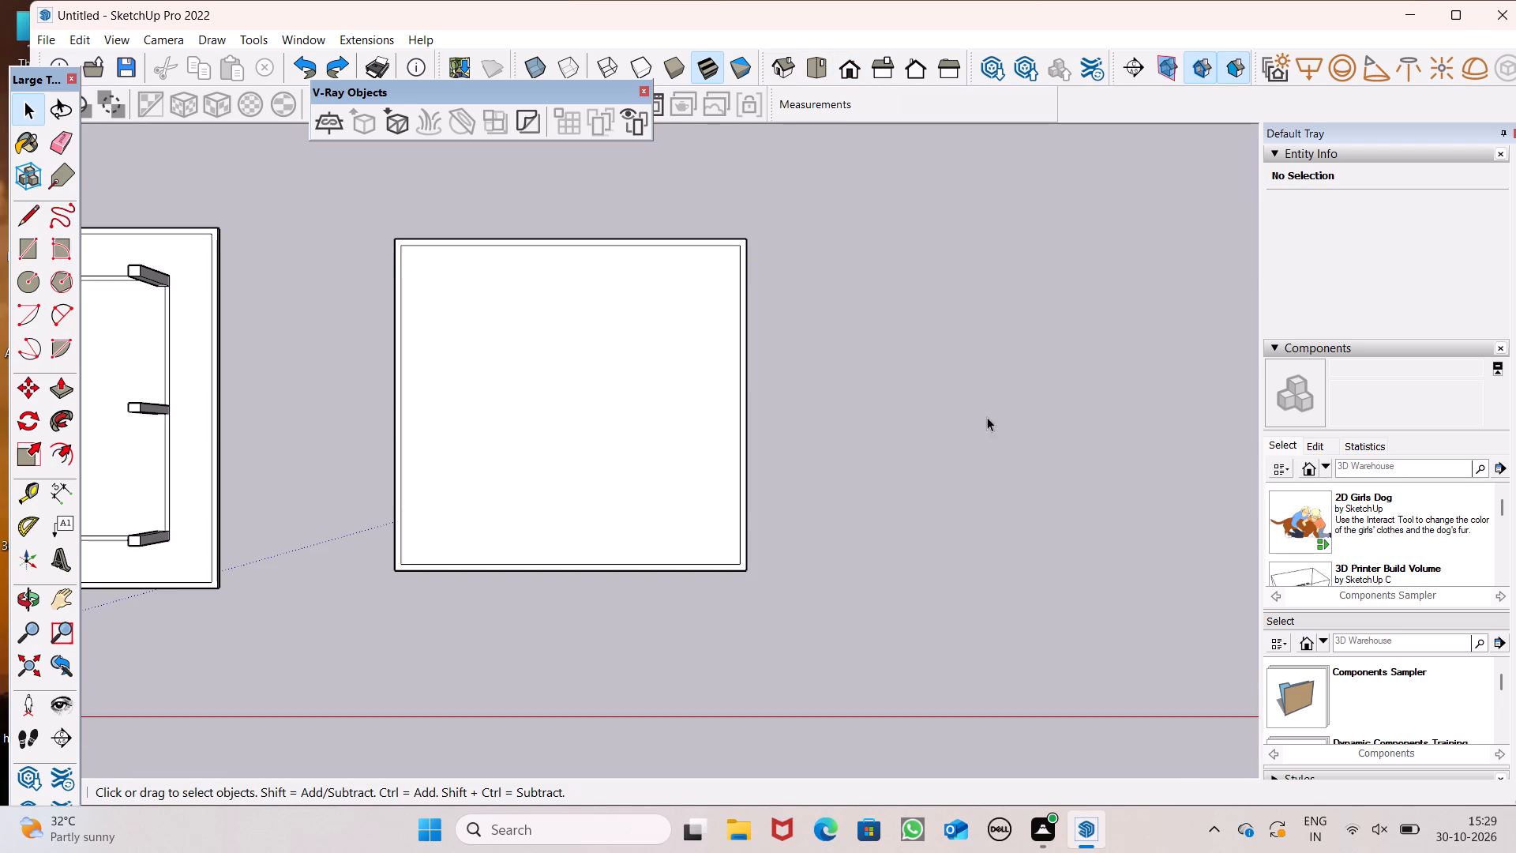
{"action": "scroll", "coordinate": [987, 416], "scroll_direction": "down", "scroll_amount": 1}
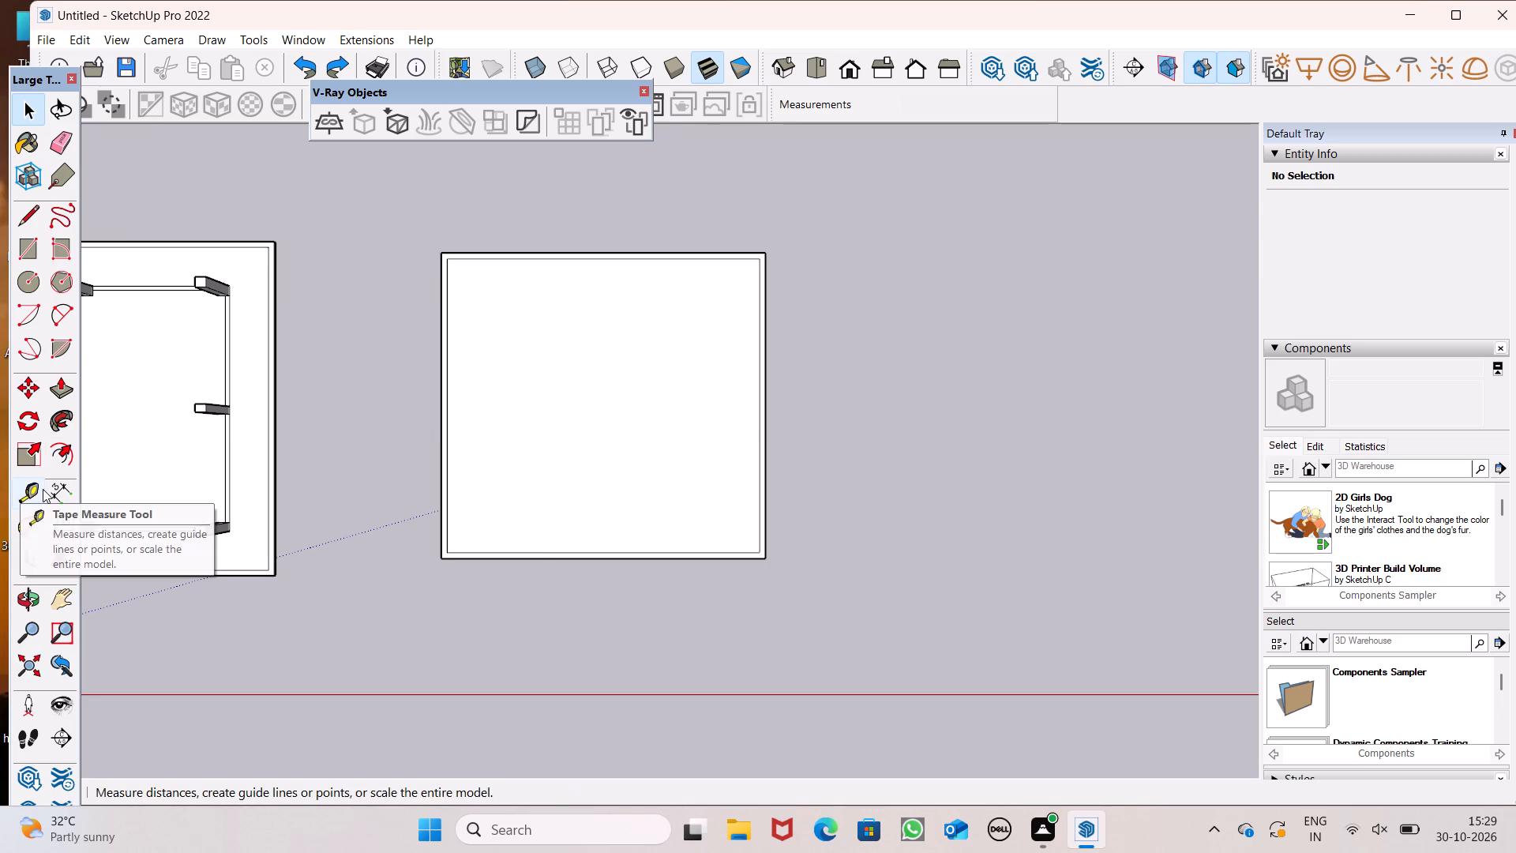
Place a lengthwise guide about 17' 4" inside the inner border edge farthest from the columned slab, and another 9" beyond it.
{"action": "left_click", "coordinate": [40, 487]}
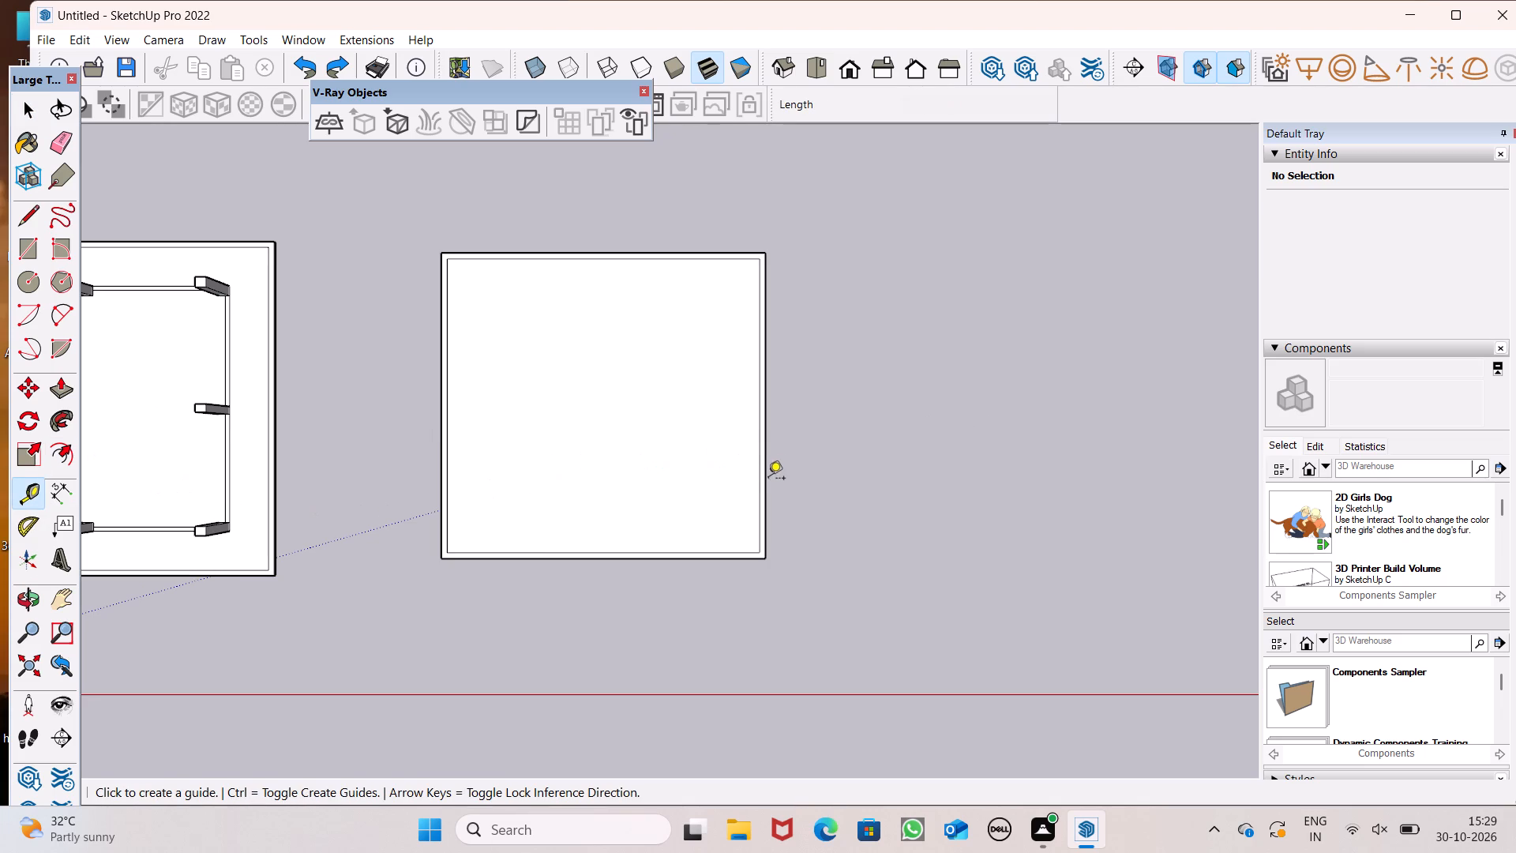
{"action": "left_click", "coordinate": [756, 483]}
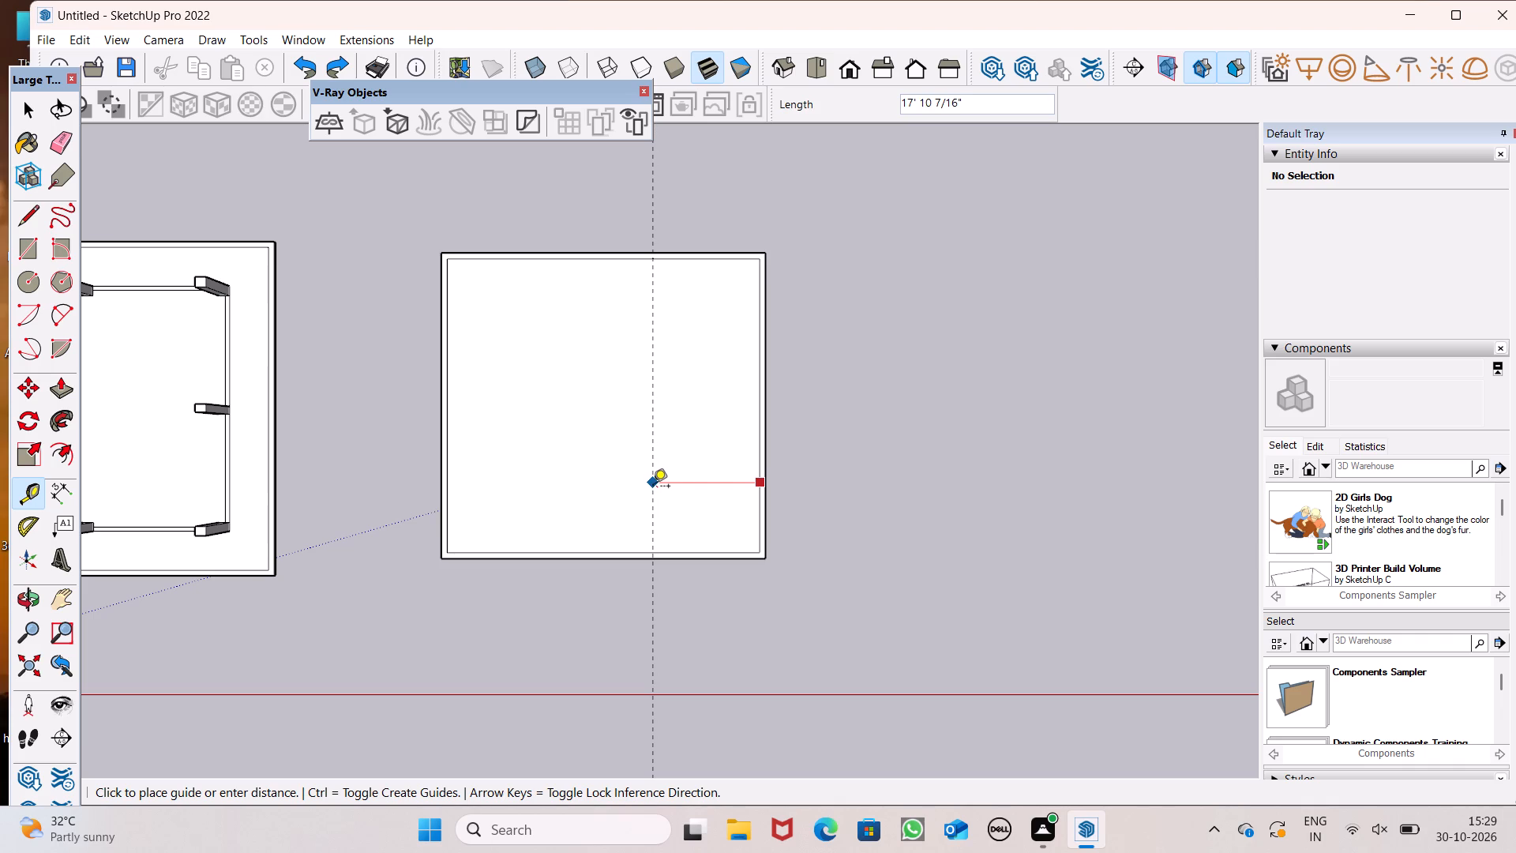
{"action": "left_click", "coordinate": [656, 487]}
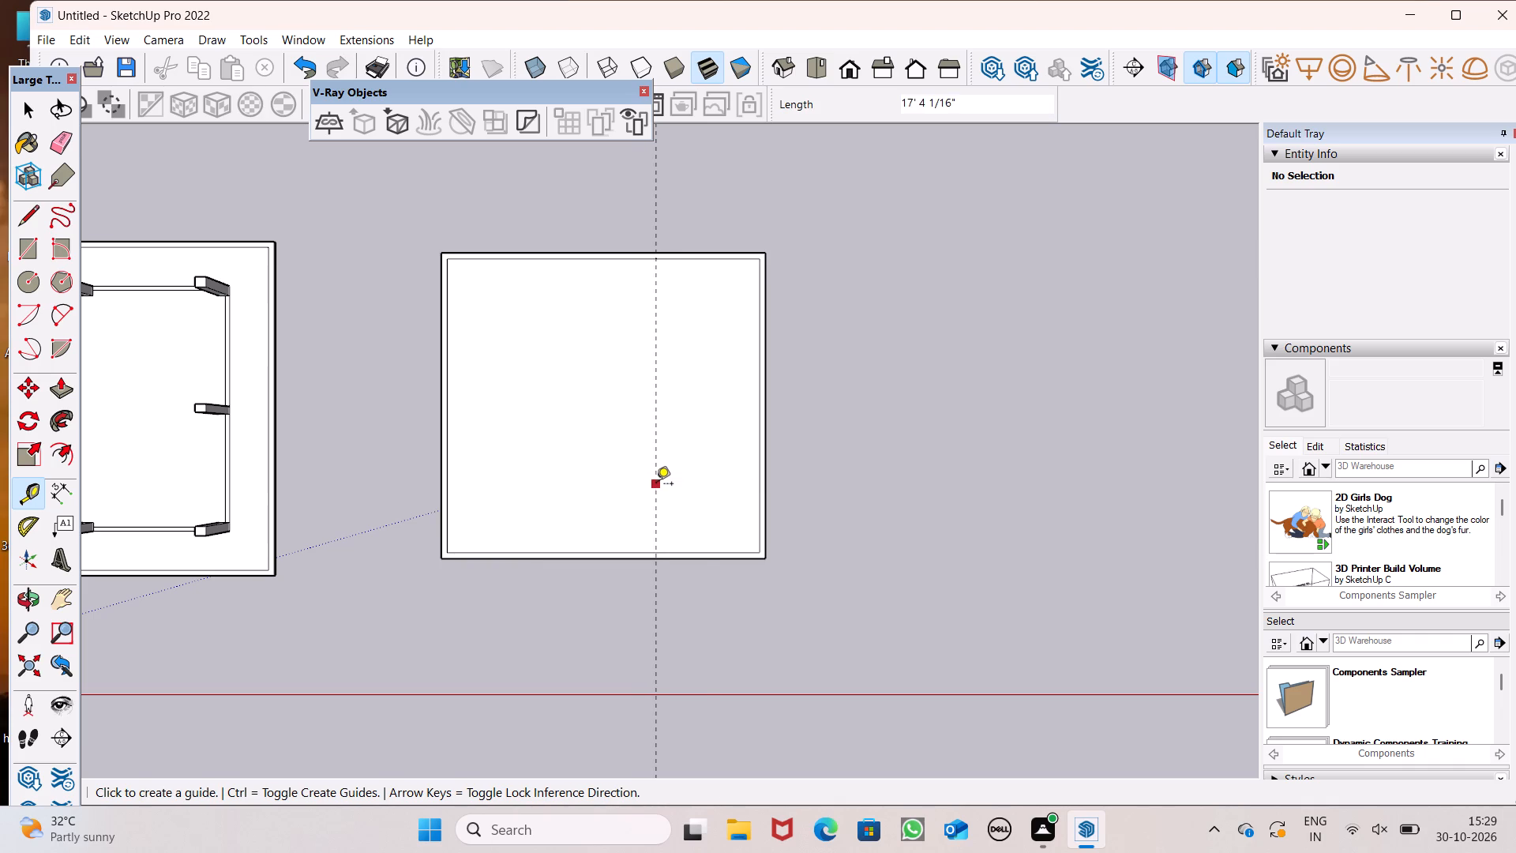
{"action": "left_click", "coordinate": [656, 484]}
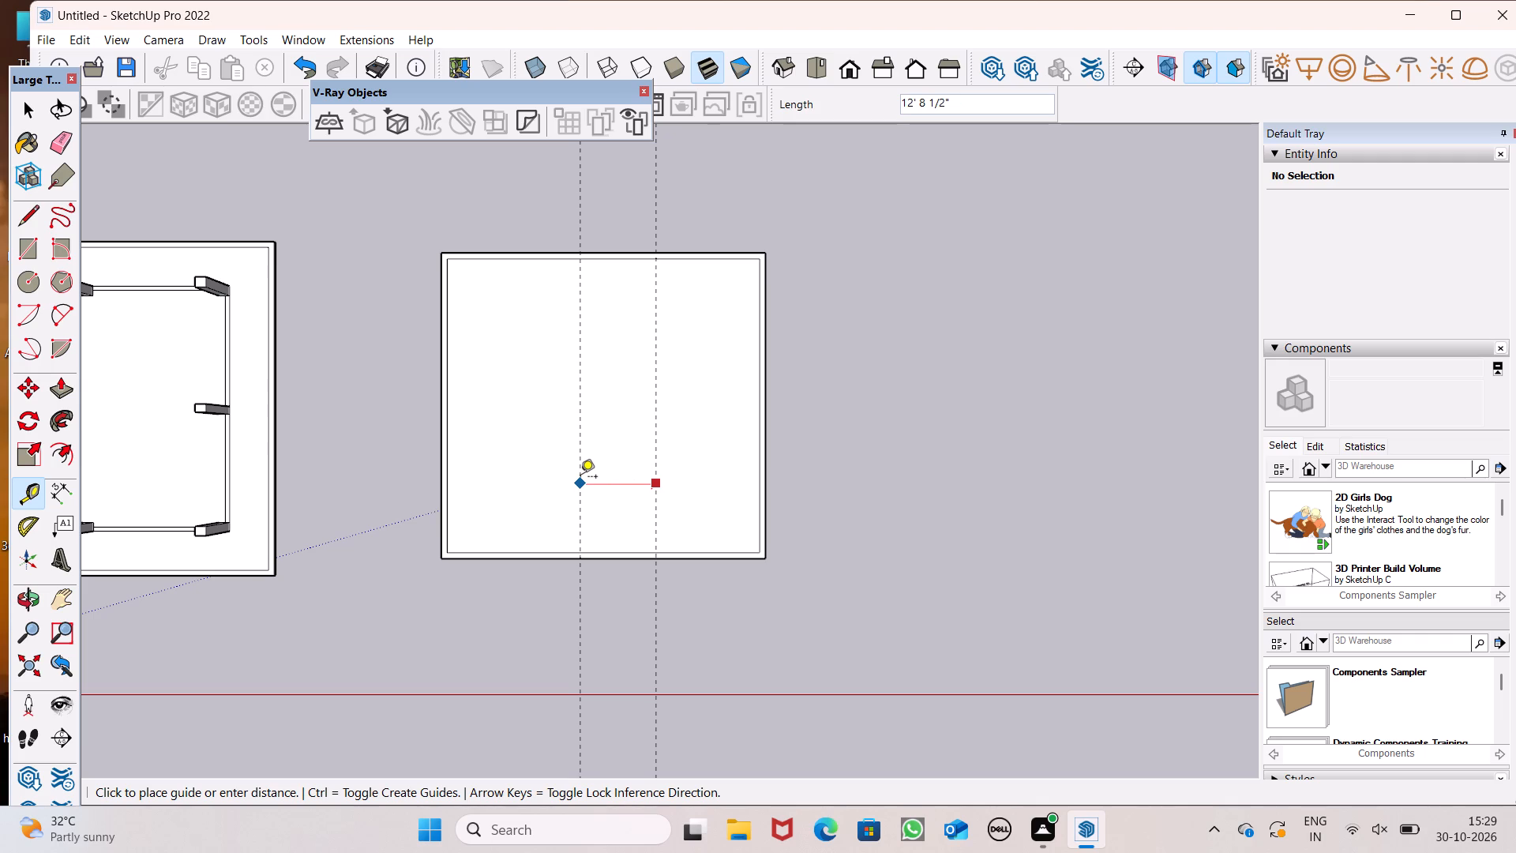
{"action": "key", "text": "9"}
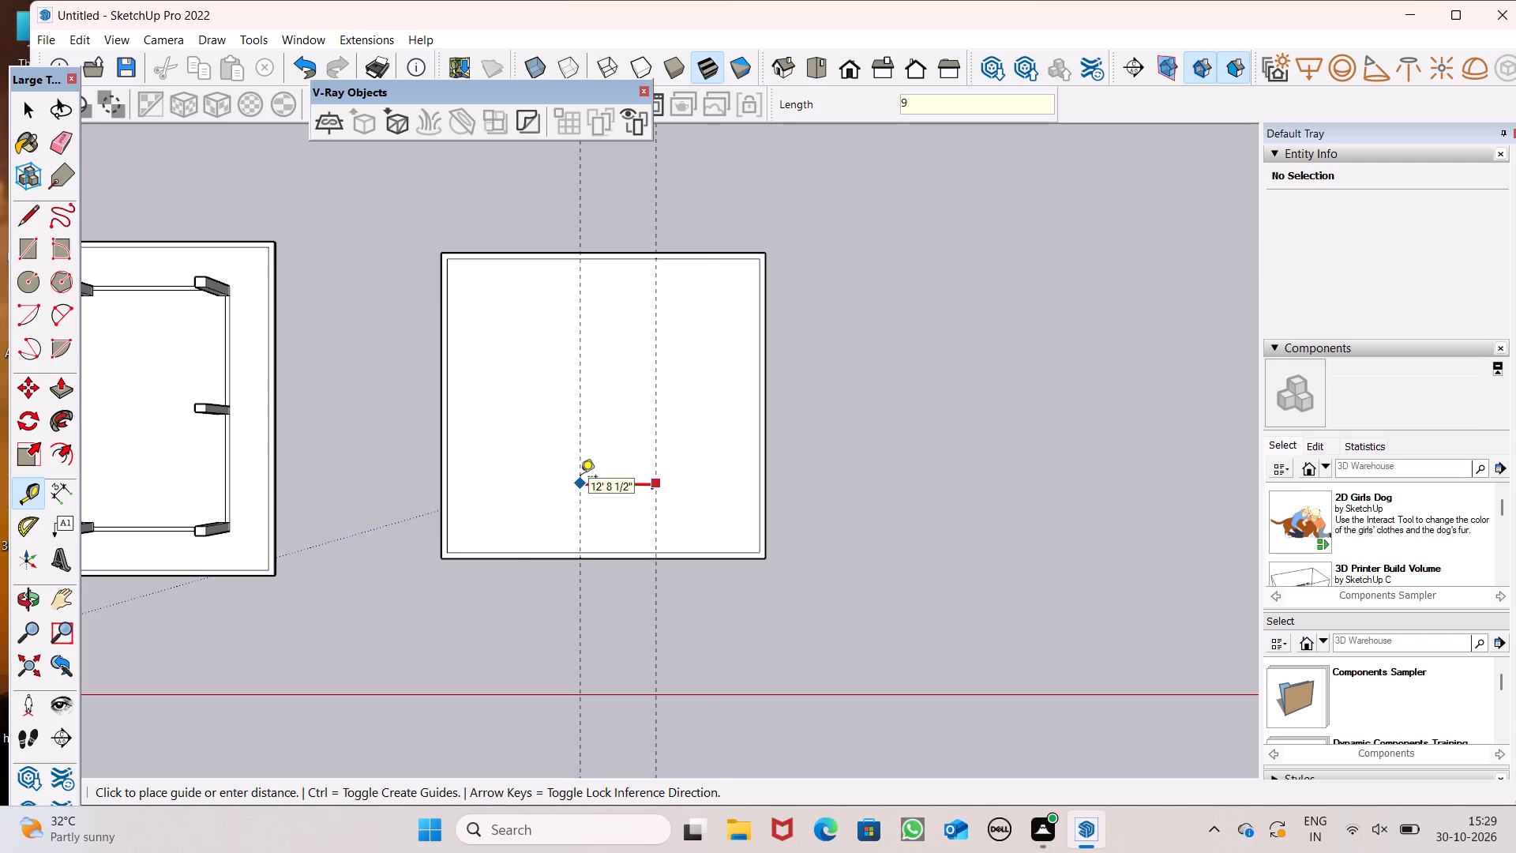
{"action": "key", "text": "shift+quotedbl"}
{"action": "key", "text": "Return"}
Place a lengthwise guide about 15' 11" from the 9" offset guide toward the columned slab, and another 9" beyond it.
{"action": "left_click", "coordinate": [657, 456]}
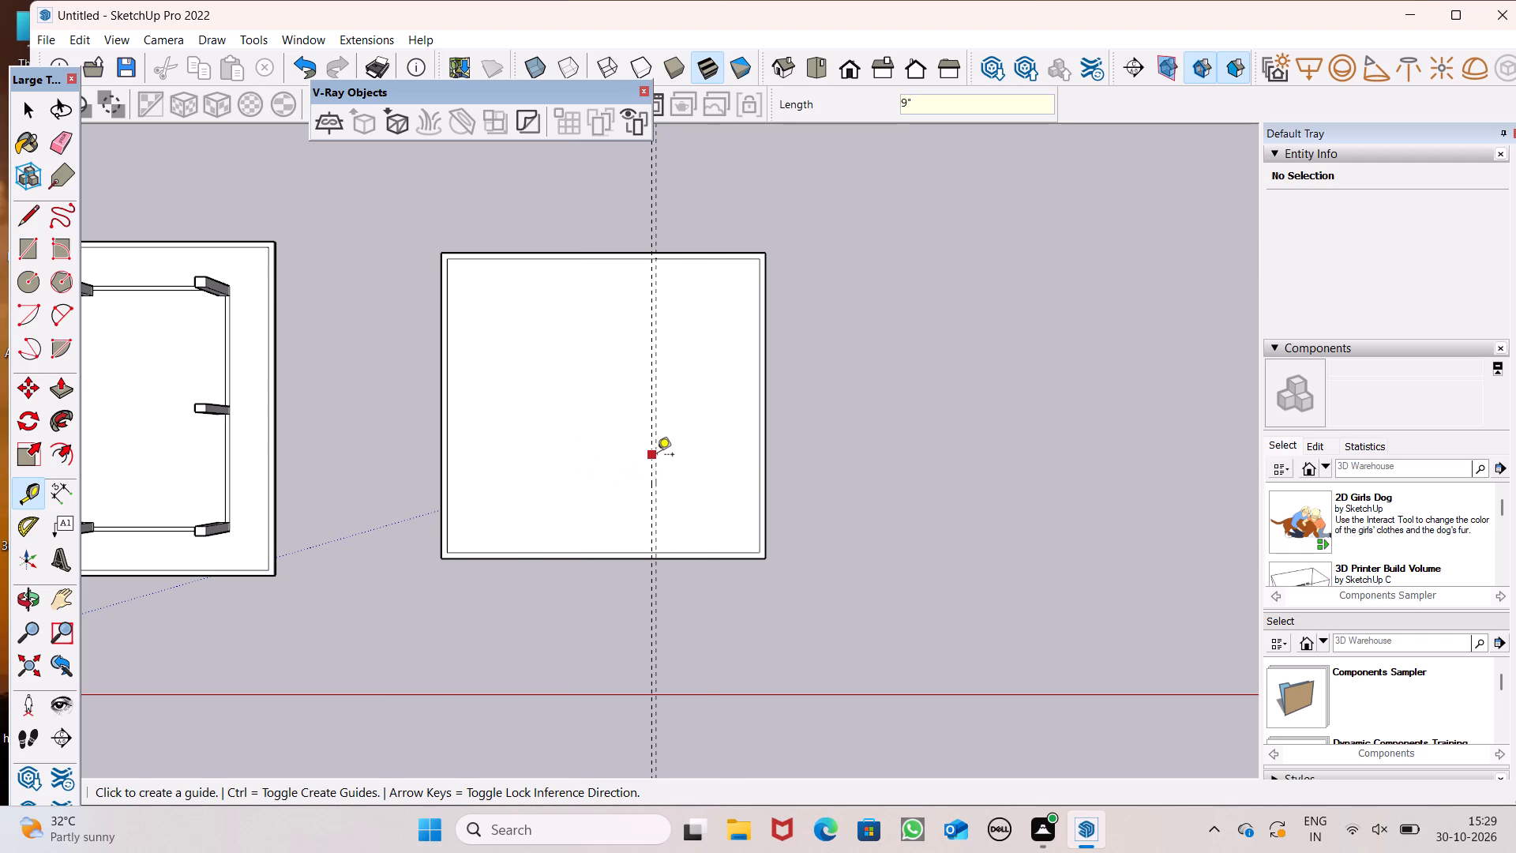
{"action": "left_click", "coordinate": [557, 483]}
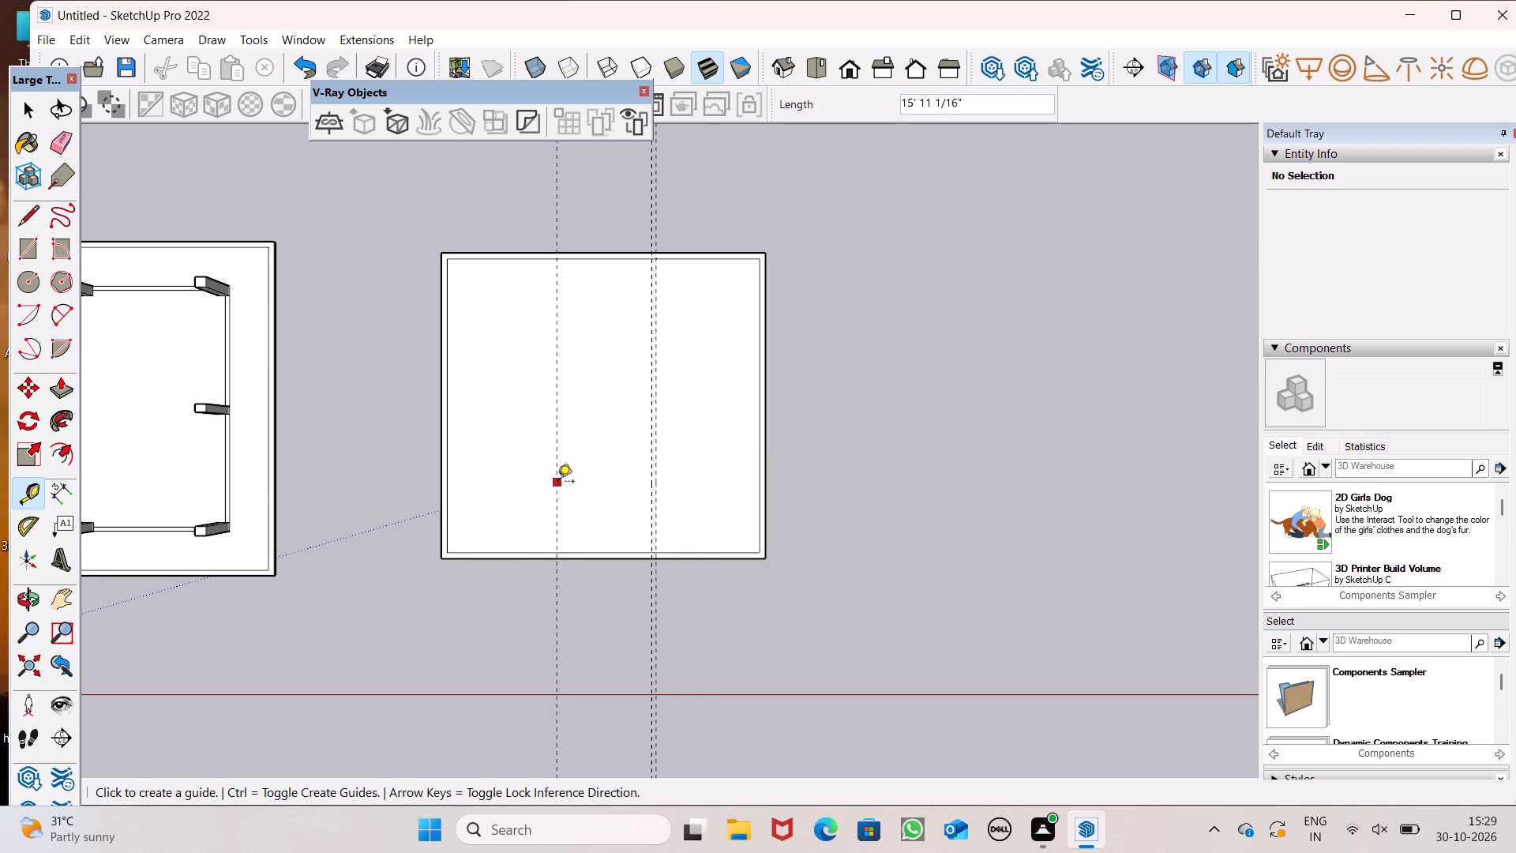
{"action": "left_click", "coordinate": [557, 483]}
{"action": "type", "text": "9\""}
{"action": "key", "text": "Return"}
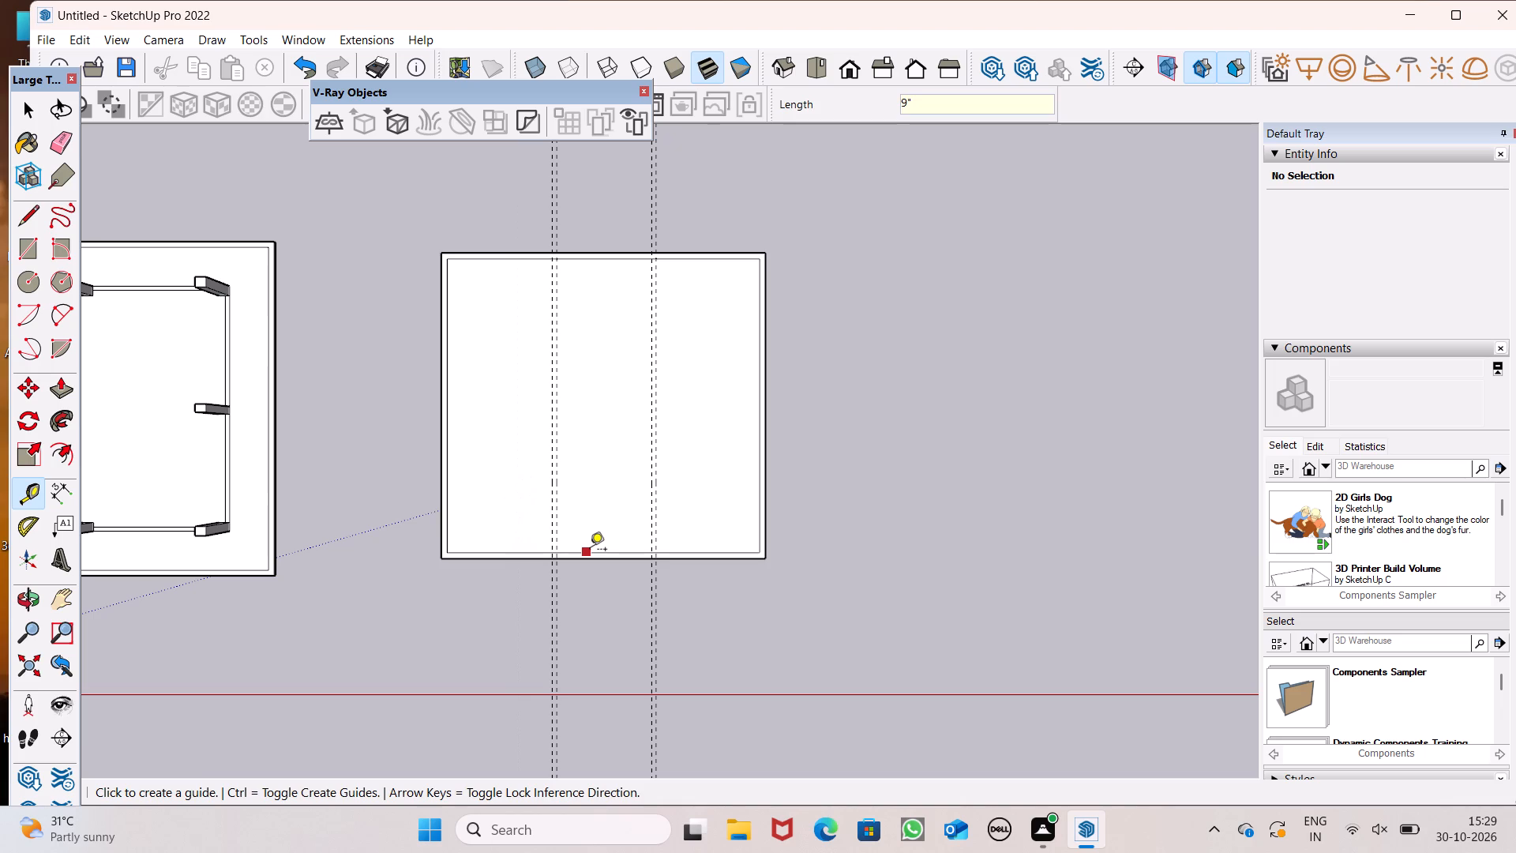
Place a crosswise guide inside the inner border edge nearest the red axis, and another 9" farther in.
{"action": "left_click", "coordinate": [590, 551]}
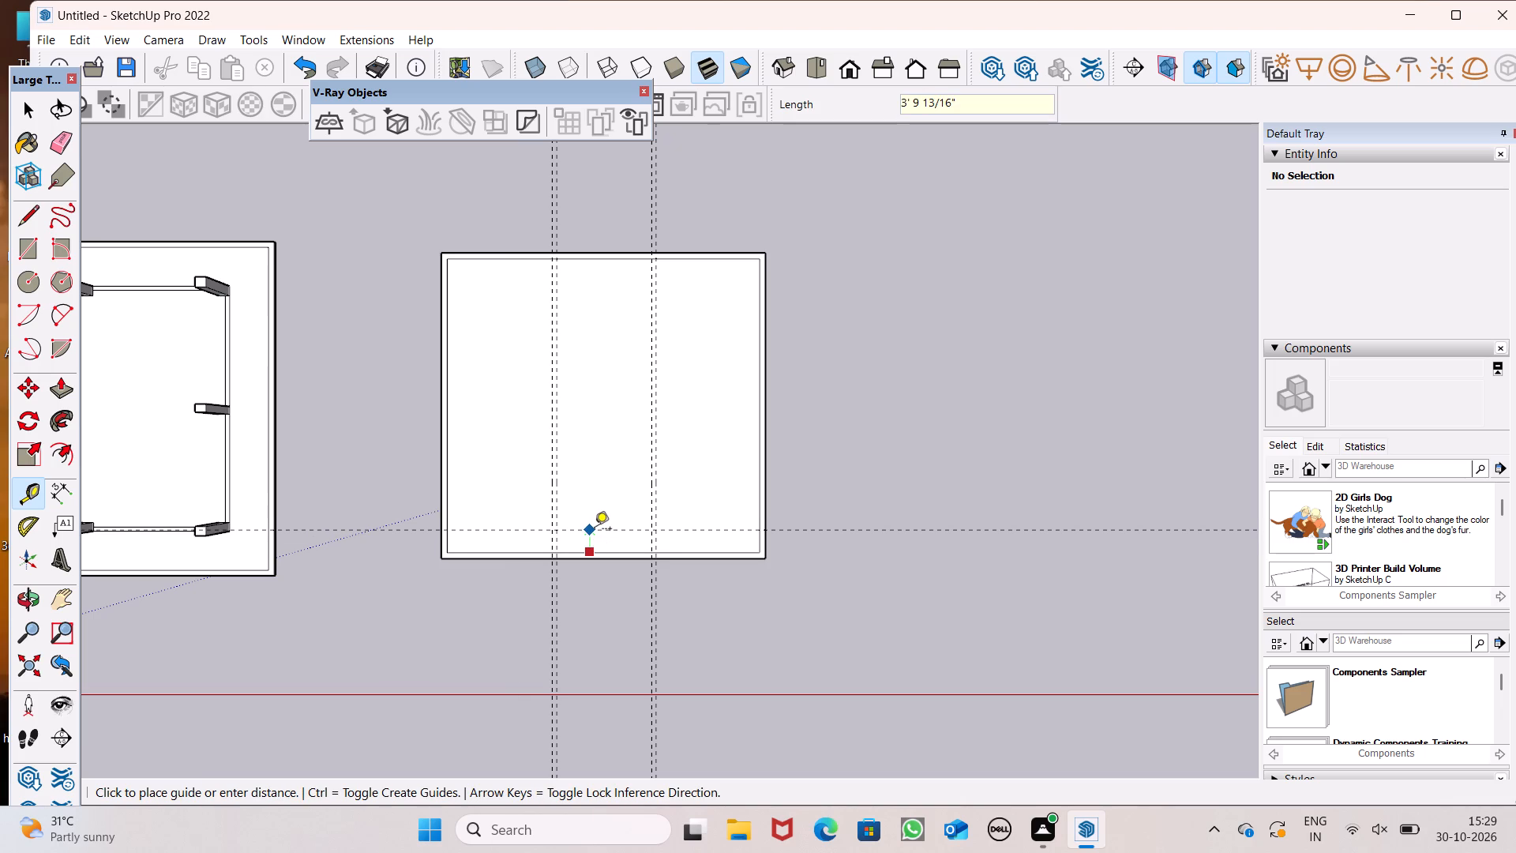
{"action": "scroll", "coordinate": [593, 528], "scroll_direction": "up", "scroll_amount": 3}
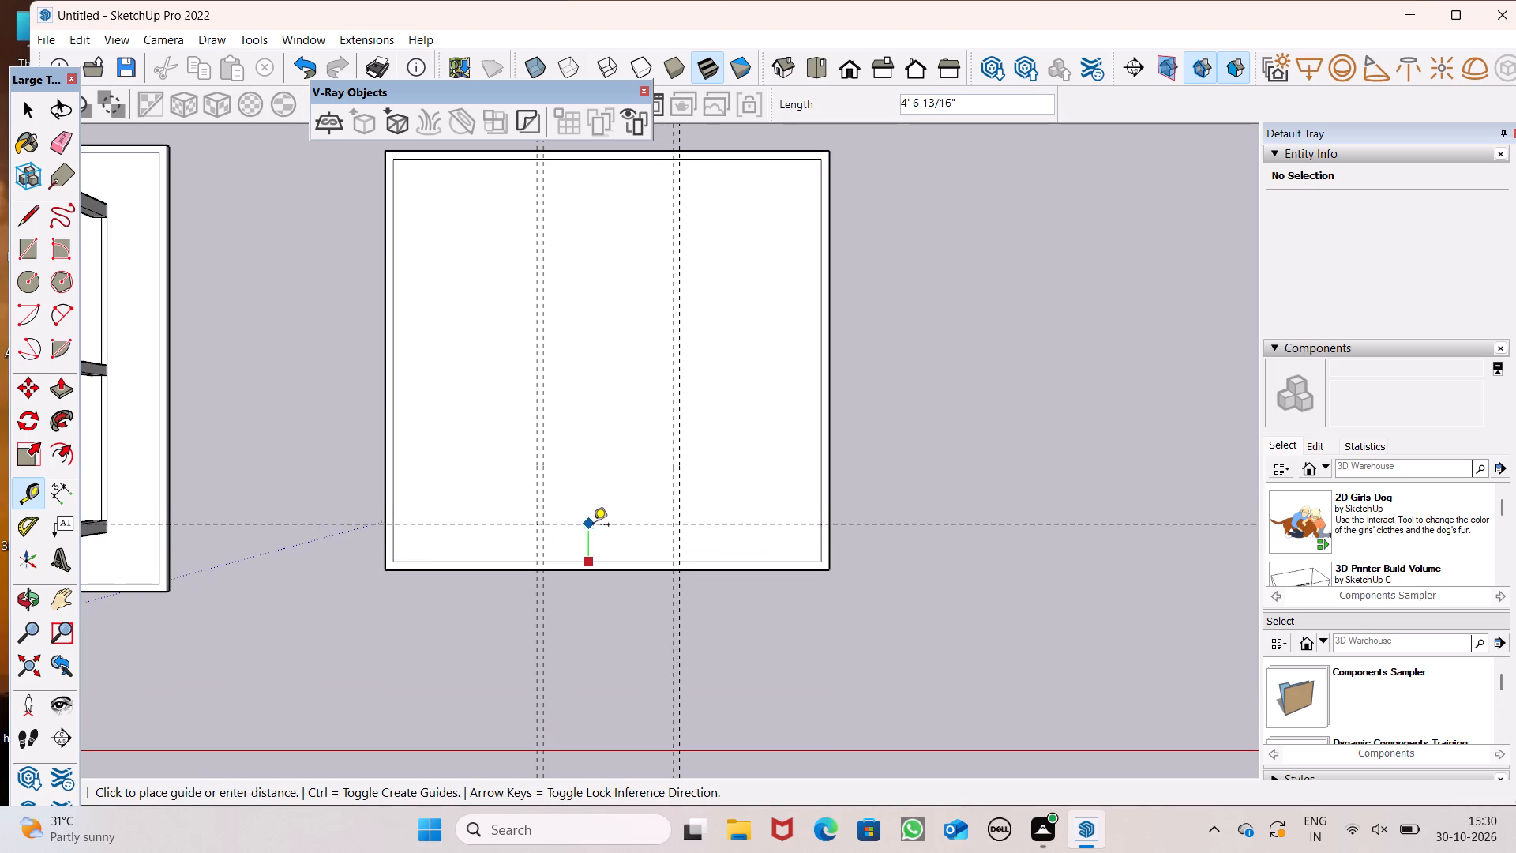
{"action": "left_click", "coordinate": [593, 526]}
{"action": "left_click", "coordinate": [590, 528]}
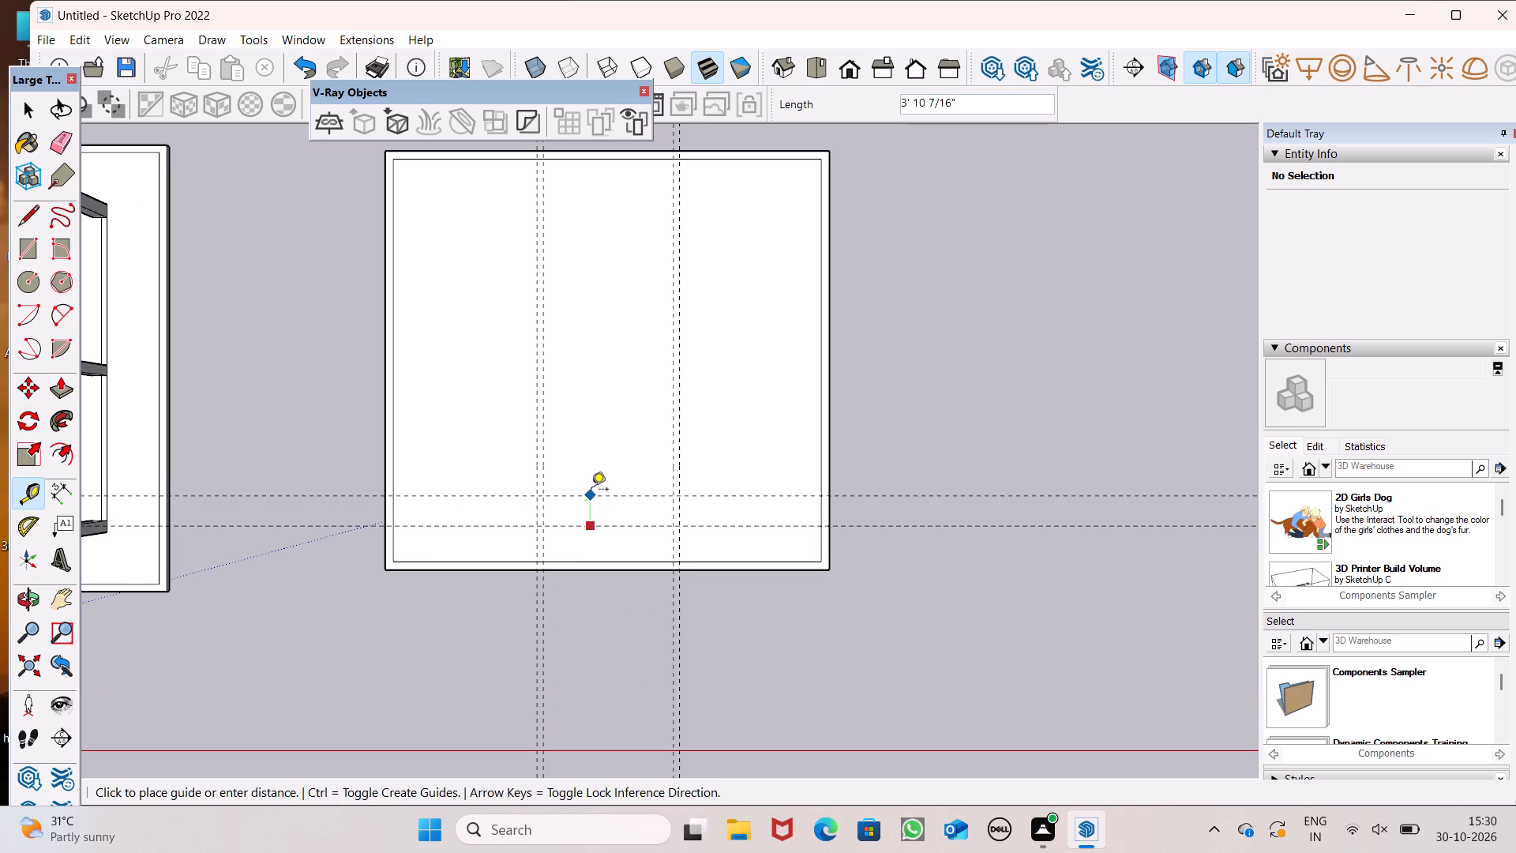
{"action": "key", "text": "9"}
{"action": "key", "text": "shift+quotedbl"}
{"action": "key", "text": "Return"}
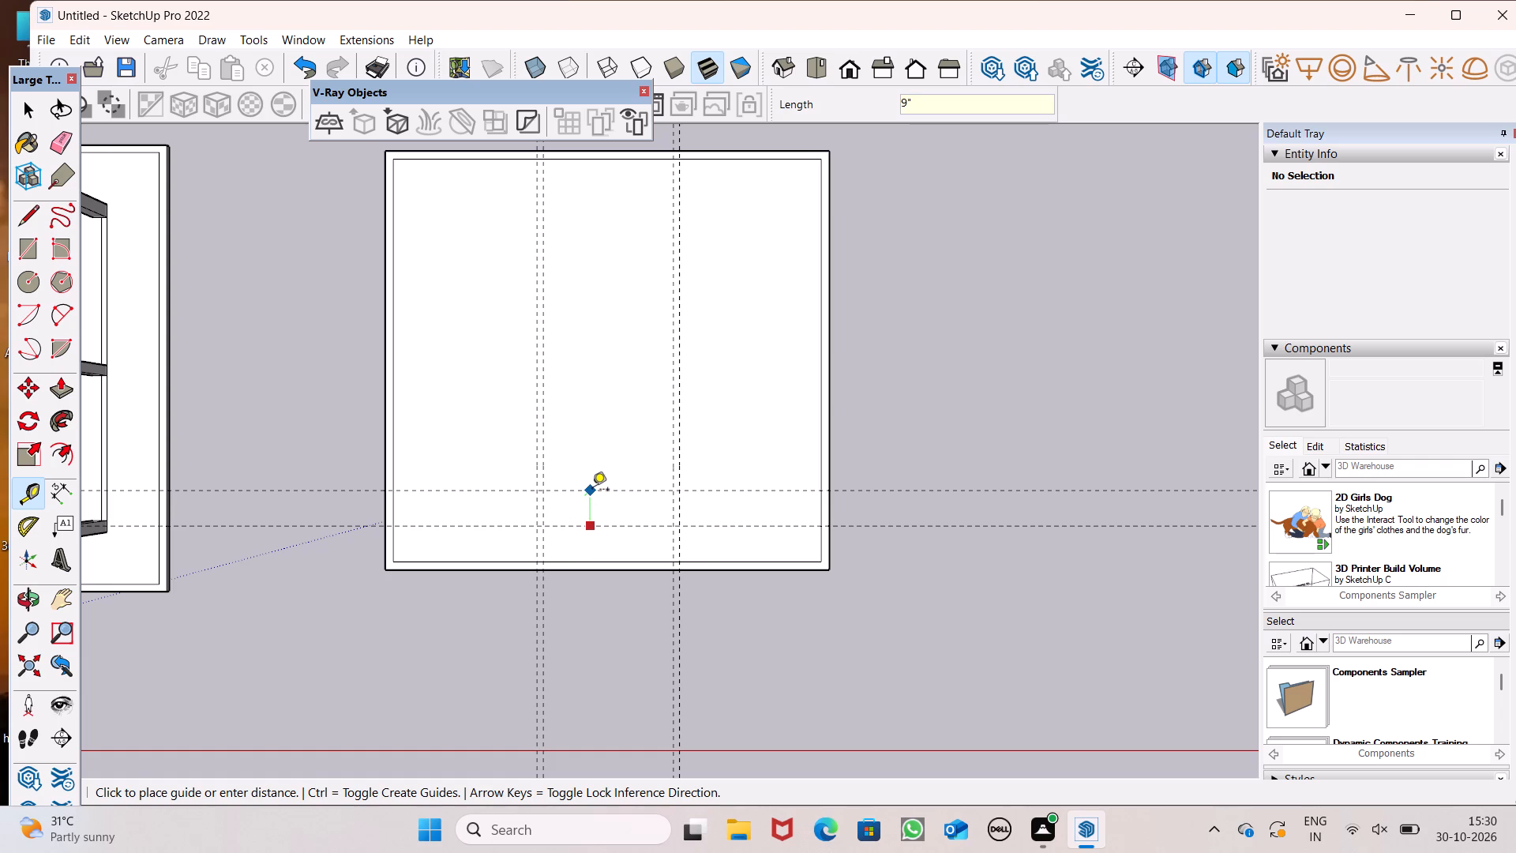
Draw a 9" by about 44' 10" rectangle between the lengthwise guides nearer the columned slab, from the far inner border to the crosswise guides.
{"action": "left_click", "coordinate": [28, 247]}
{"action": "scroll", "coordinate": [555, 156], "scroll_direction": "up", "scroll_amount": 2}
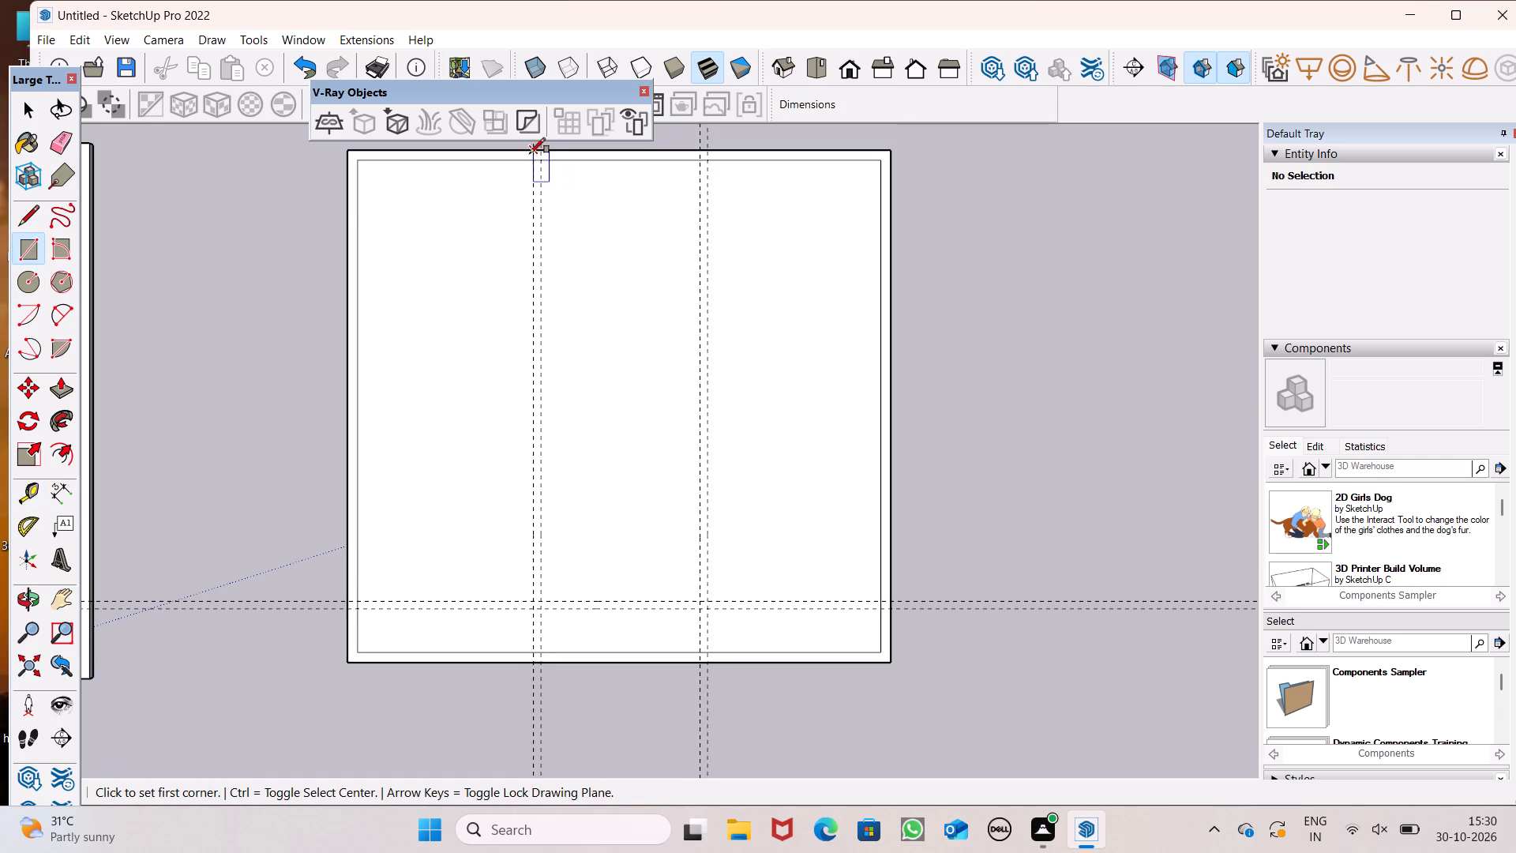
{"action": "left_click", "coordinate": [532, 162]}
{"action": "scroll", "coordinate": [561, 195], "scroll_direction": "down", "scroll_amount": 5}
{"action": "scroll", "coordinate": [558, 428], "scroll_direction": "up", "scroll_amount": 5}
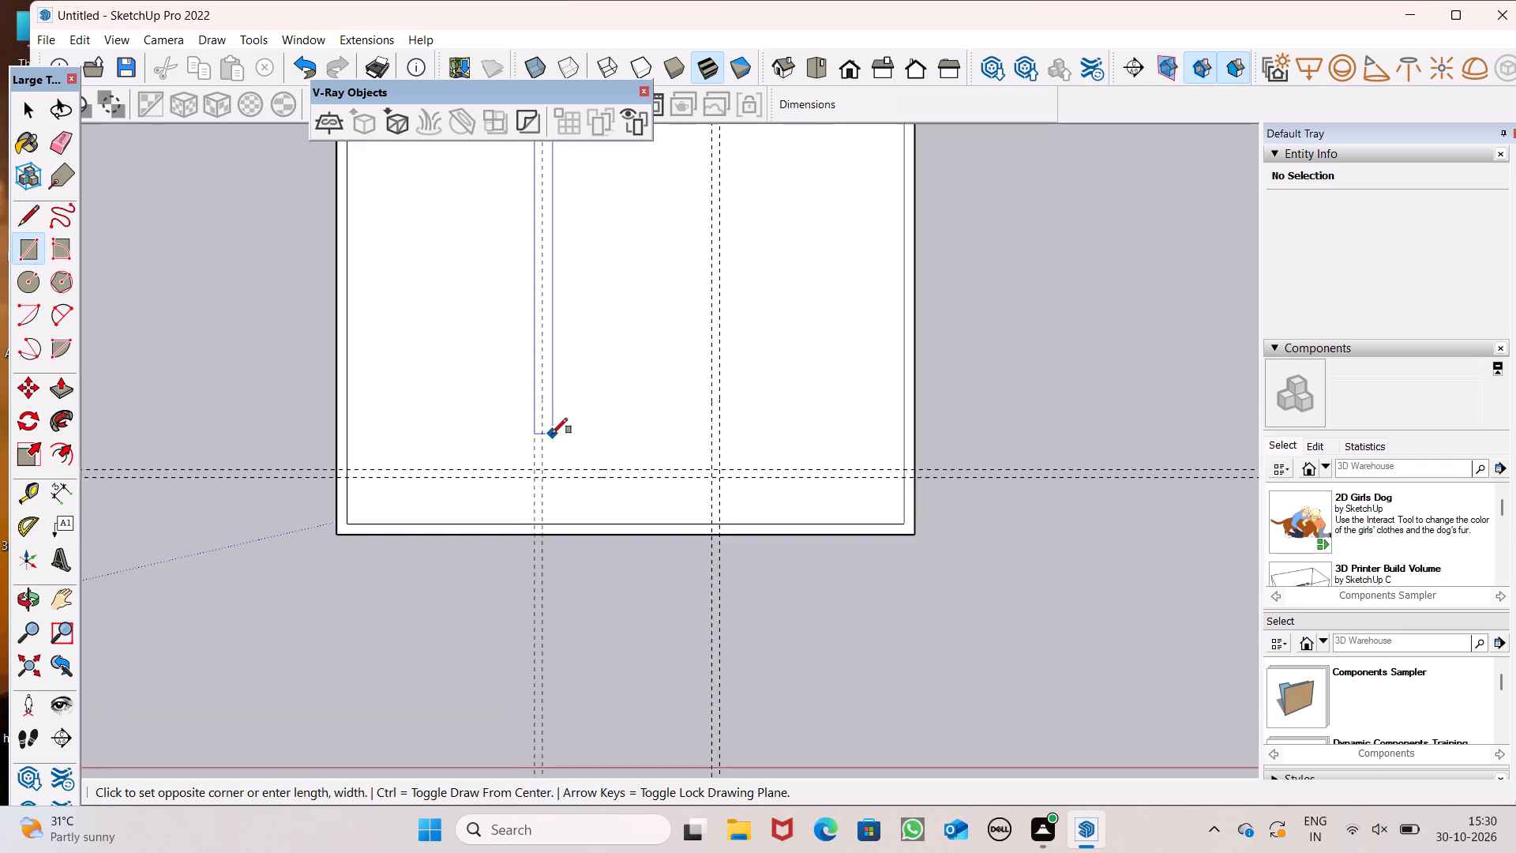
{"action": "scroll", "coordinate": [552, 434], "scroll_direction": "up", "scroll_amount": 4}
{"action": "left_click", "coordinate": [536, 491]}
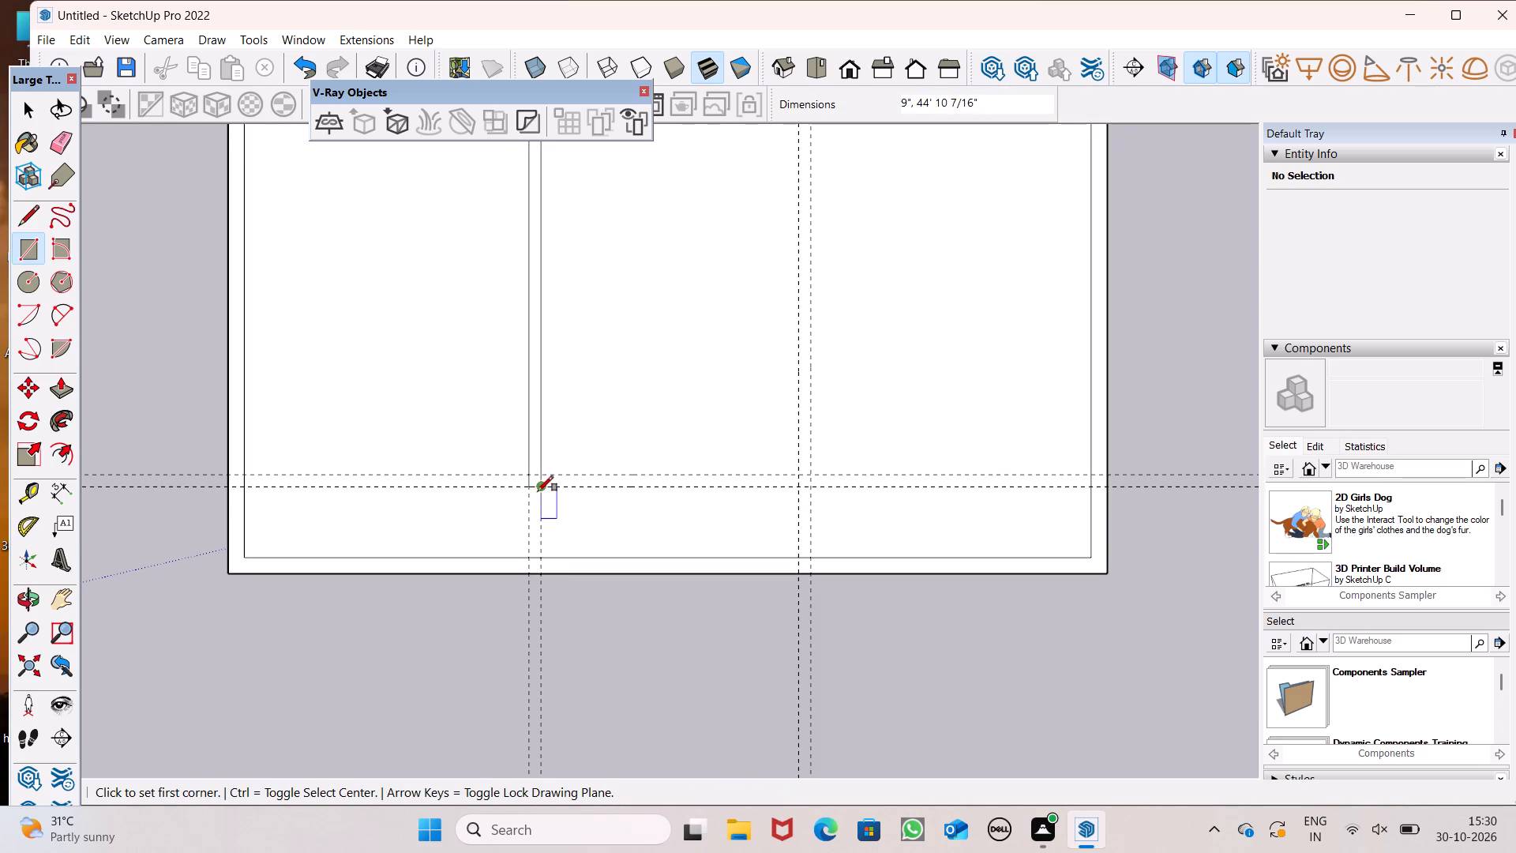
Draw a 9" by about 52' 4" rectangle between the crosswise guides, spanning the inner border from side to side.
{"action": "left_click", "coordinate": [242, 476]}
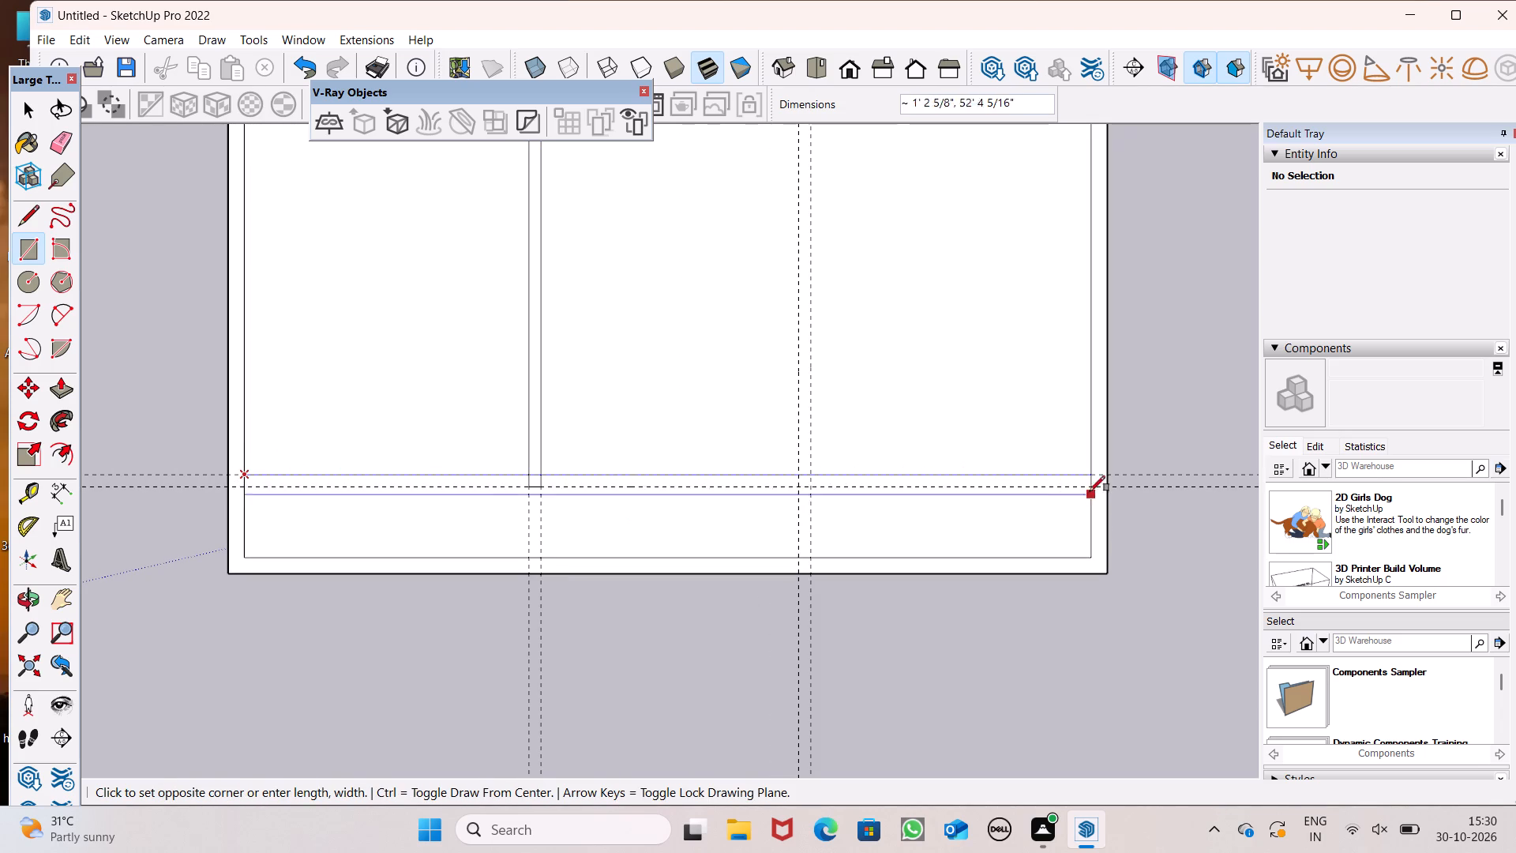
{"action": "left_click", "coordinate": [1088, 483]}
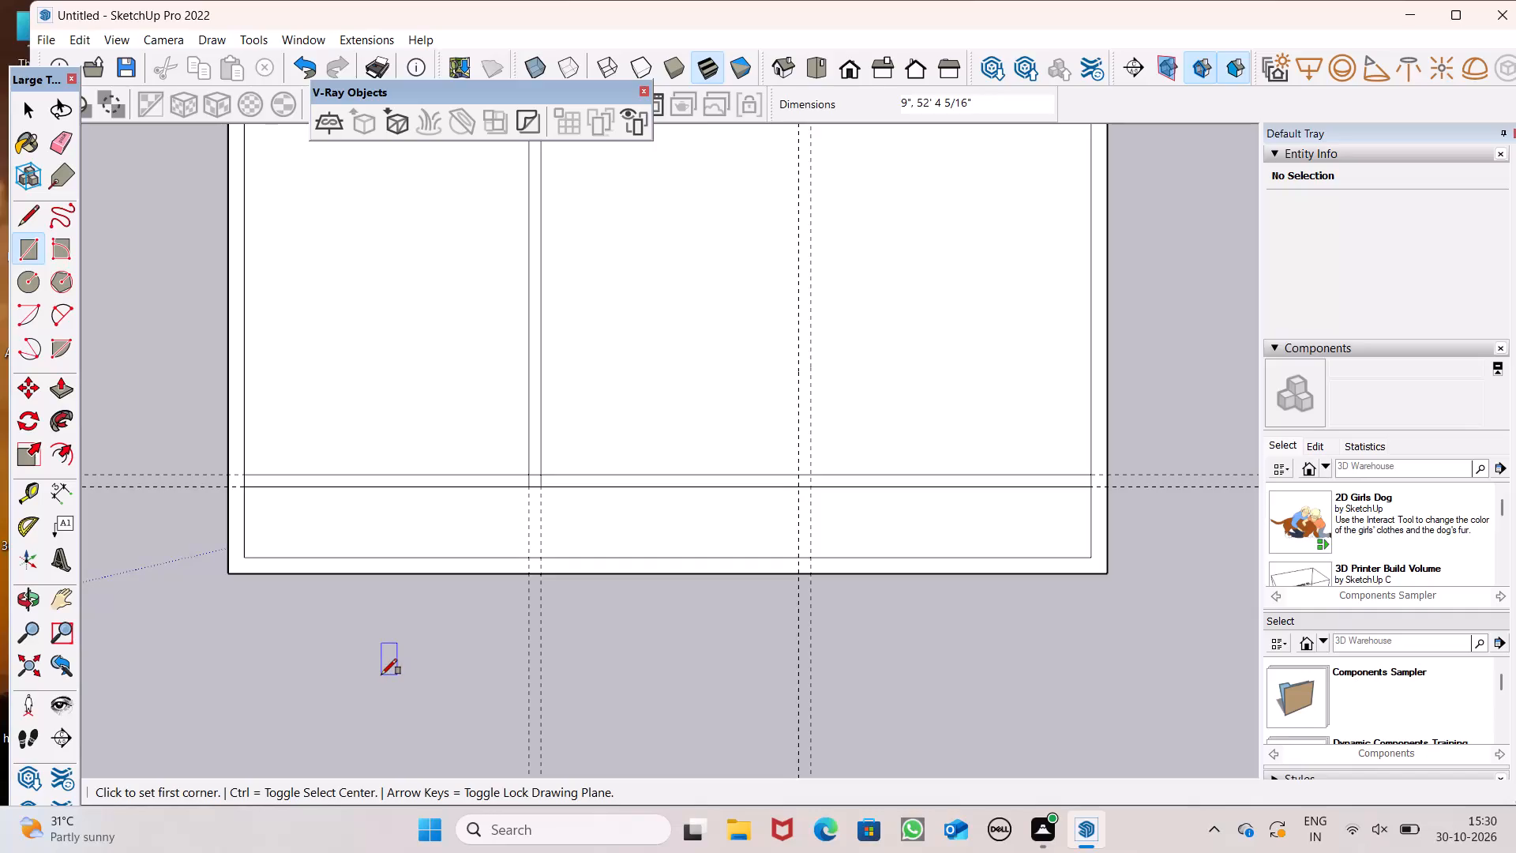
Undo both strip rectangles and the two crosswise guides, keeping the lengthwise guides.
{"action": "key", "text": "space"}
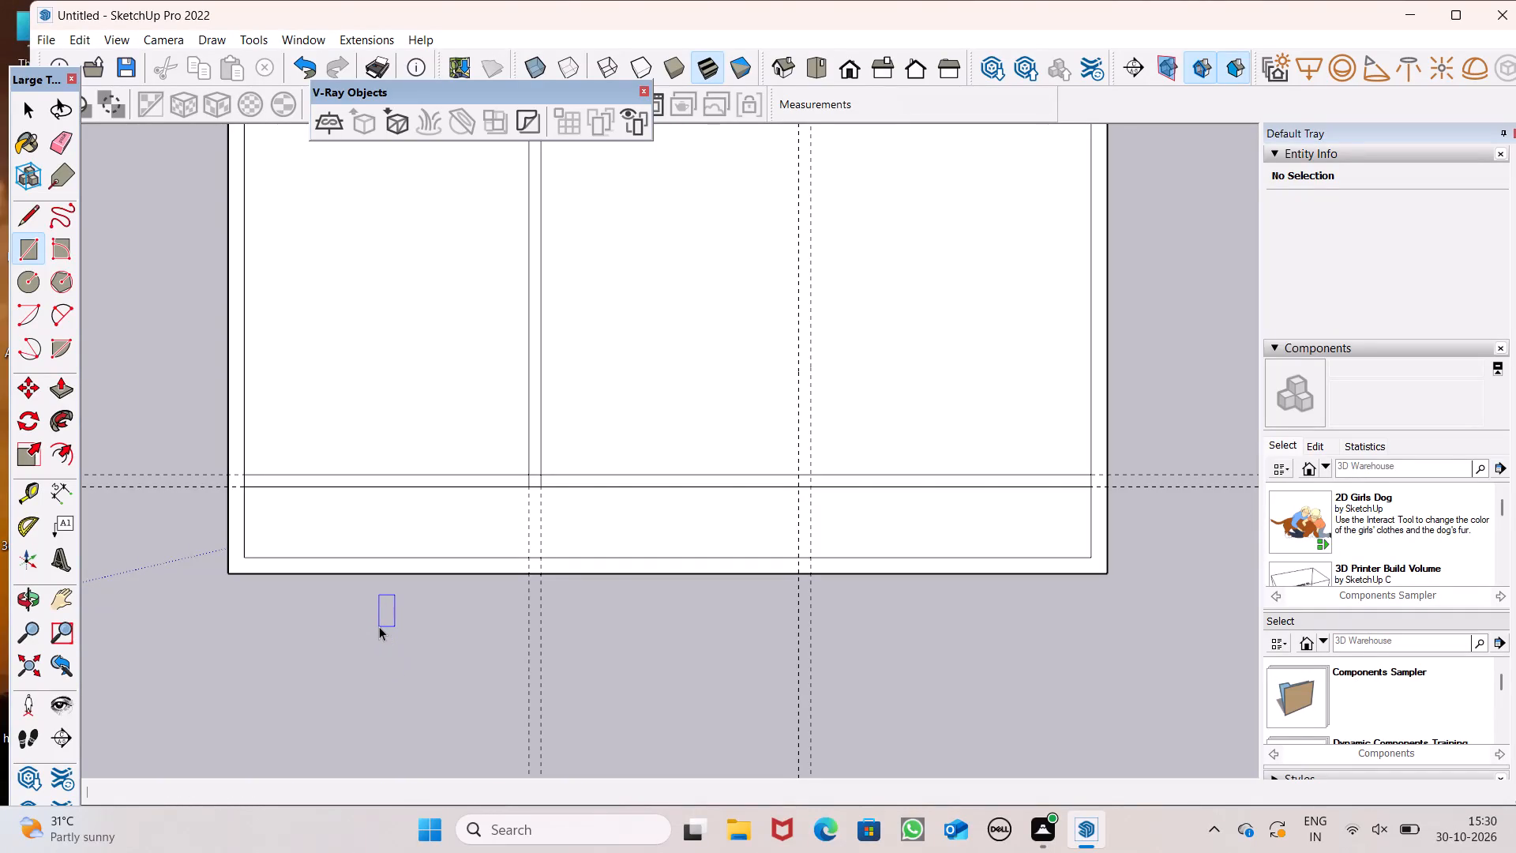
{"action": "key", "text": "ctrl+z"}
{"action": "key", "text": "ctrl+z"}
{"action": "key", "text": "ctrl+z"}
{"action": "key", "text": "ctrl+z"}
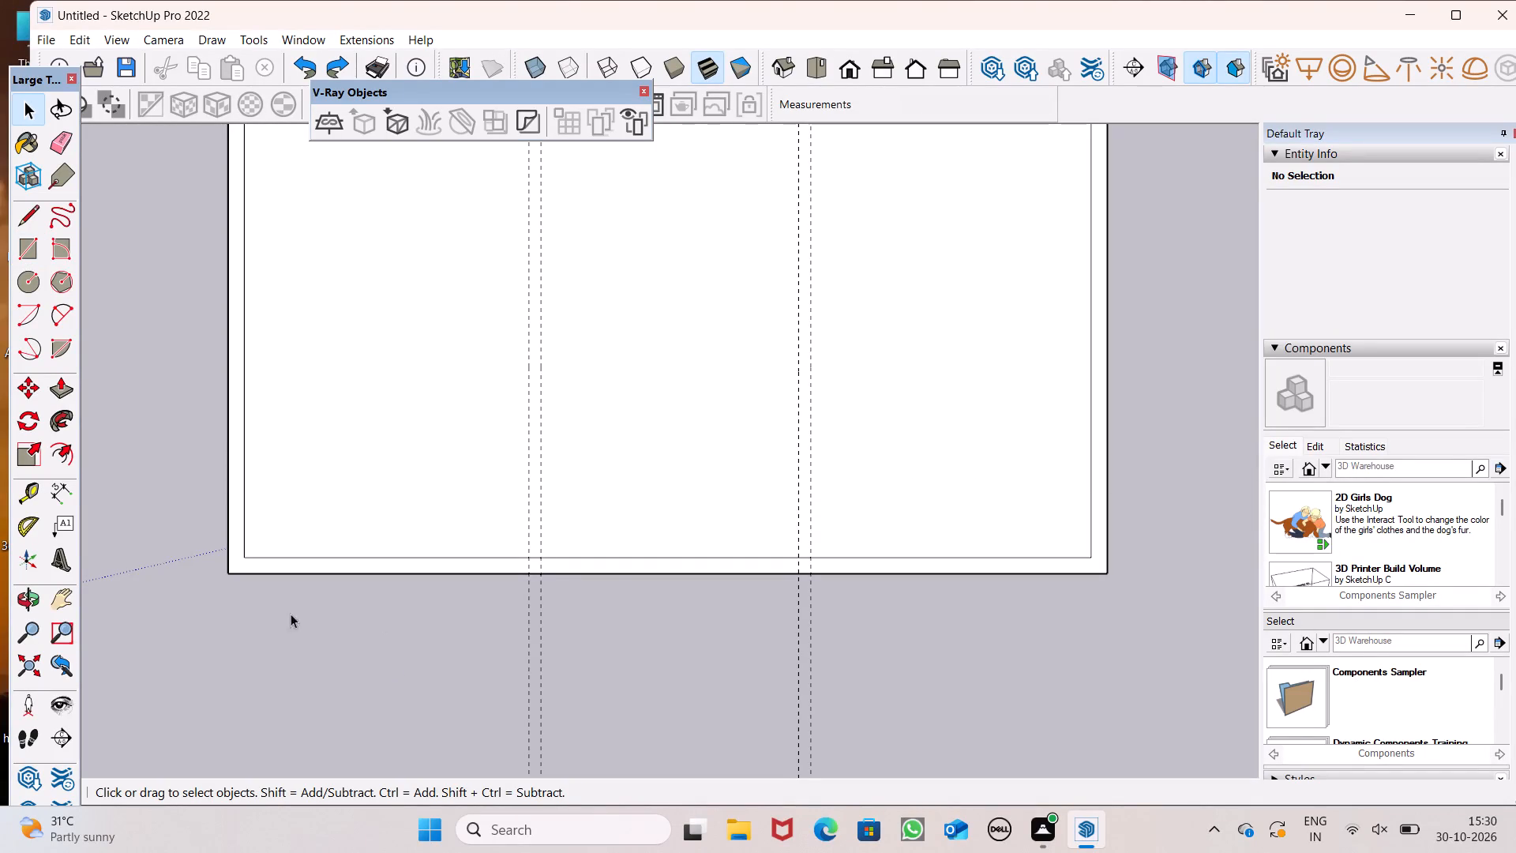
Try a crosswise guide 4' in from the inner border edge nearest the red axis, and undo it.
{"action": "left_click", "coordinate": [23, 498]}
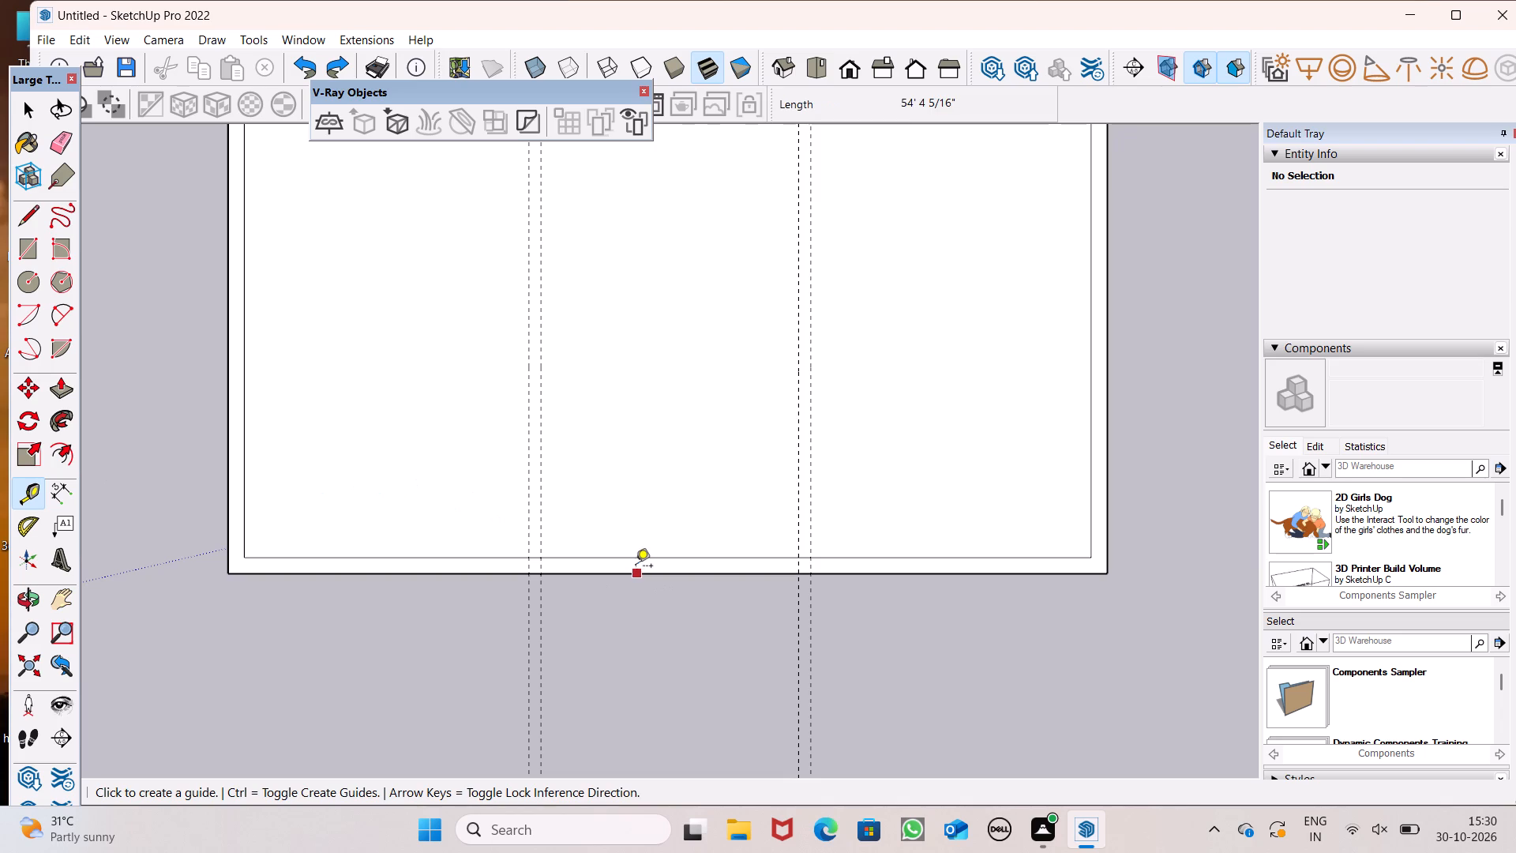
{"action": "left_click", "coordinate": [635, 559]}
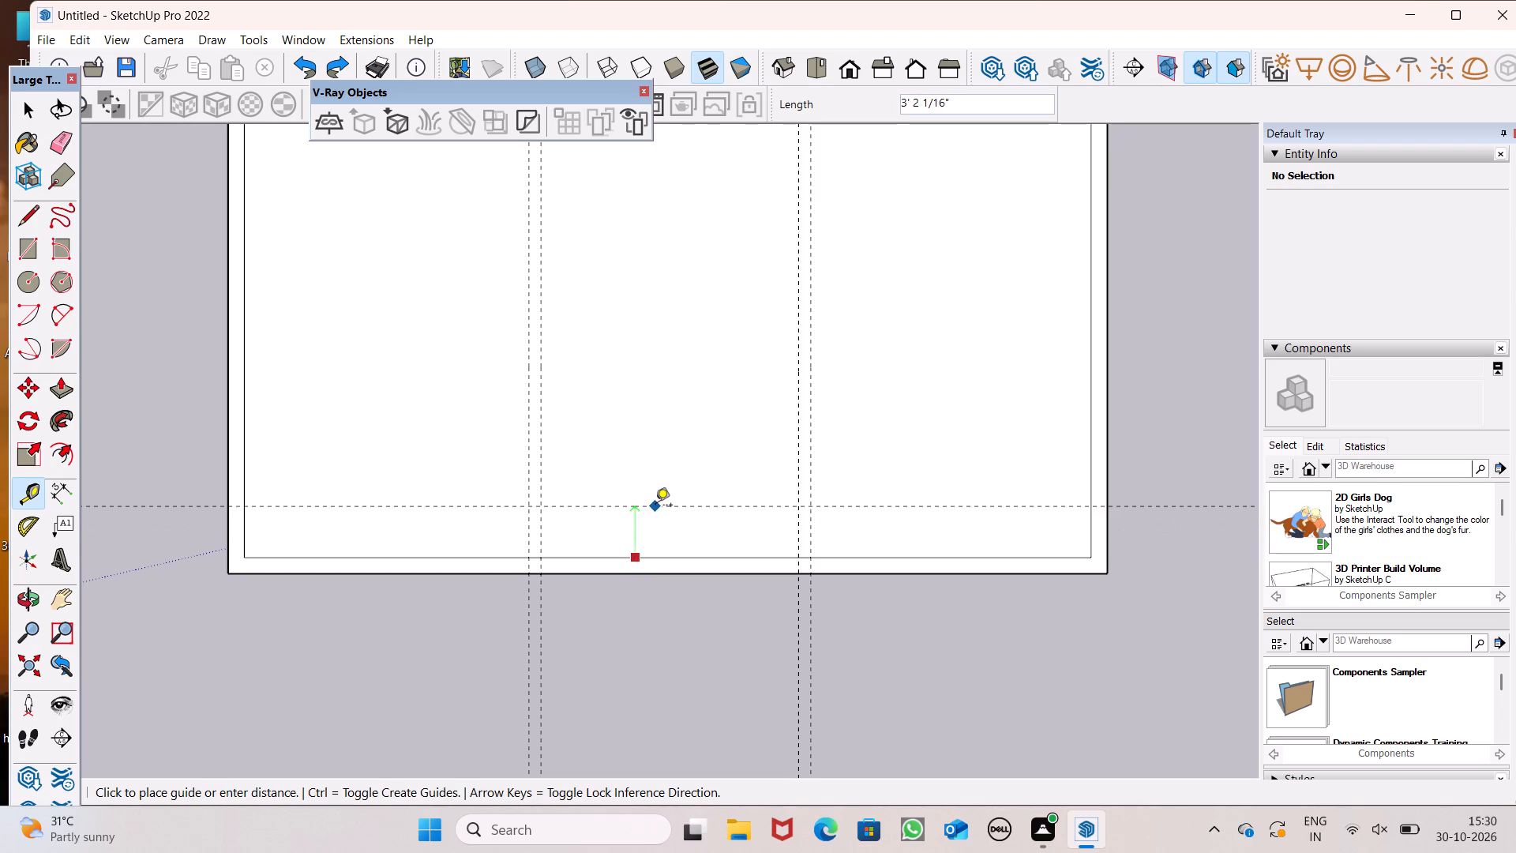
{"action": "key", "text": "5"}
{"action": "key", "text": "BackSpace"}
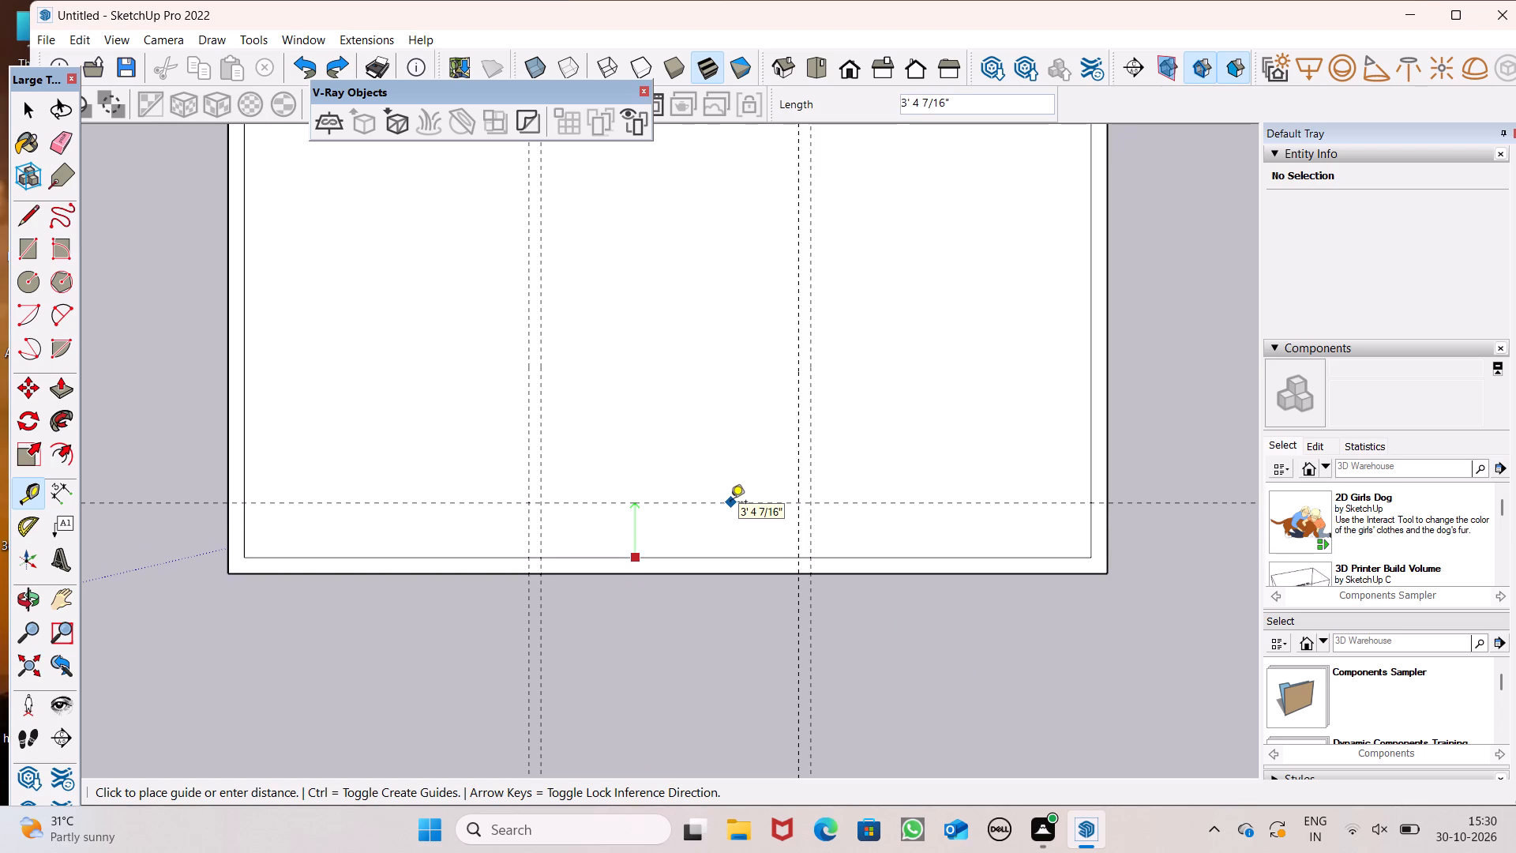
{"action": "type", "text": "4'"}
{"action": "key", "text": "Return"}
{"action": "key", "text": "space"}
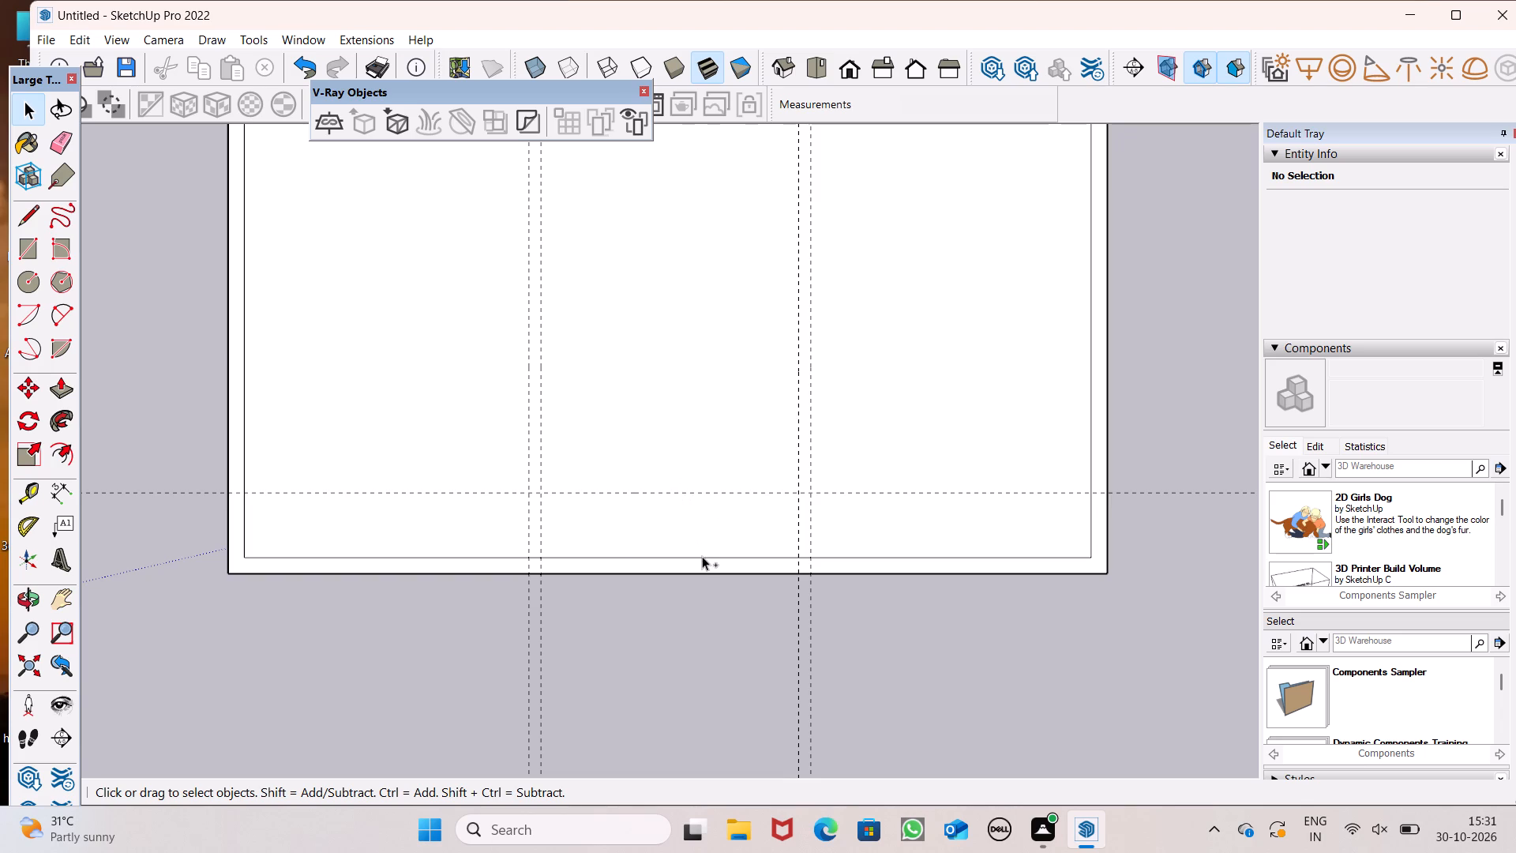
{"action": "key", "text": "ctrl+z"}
Place a crosswise guide 3' inside the inner border edge nearest the red axis, and another 9" farther in.
{"action": "left_click", "coordinate": [22, 501]}
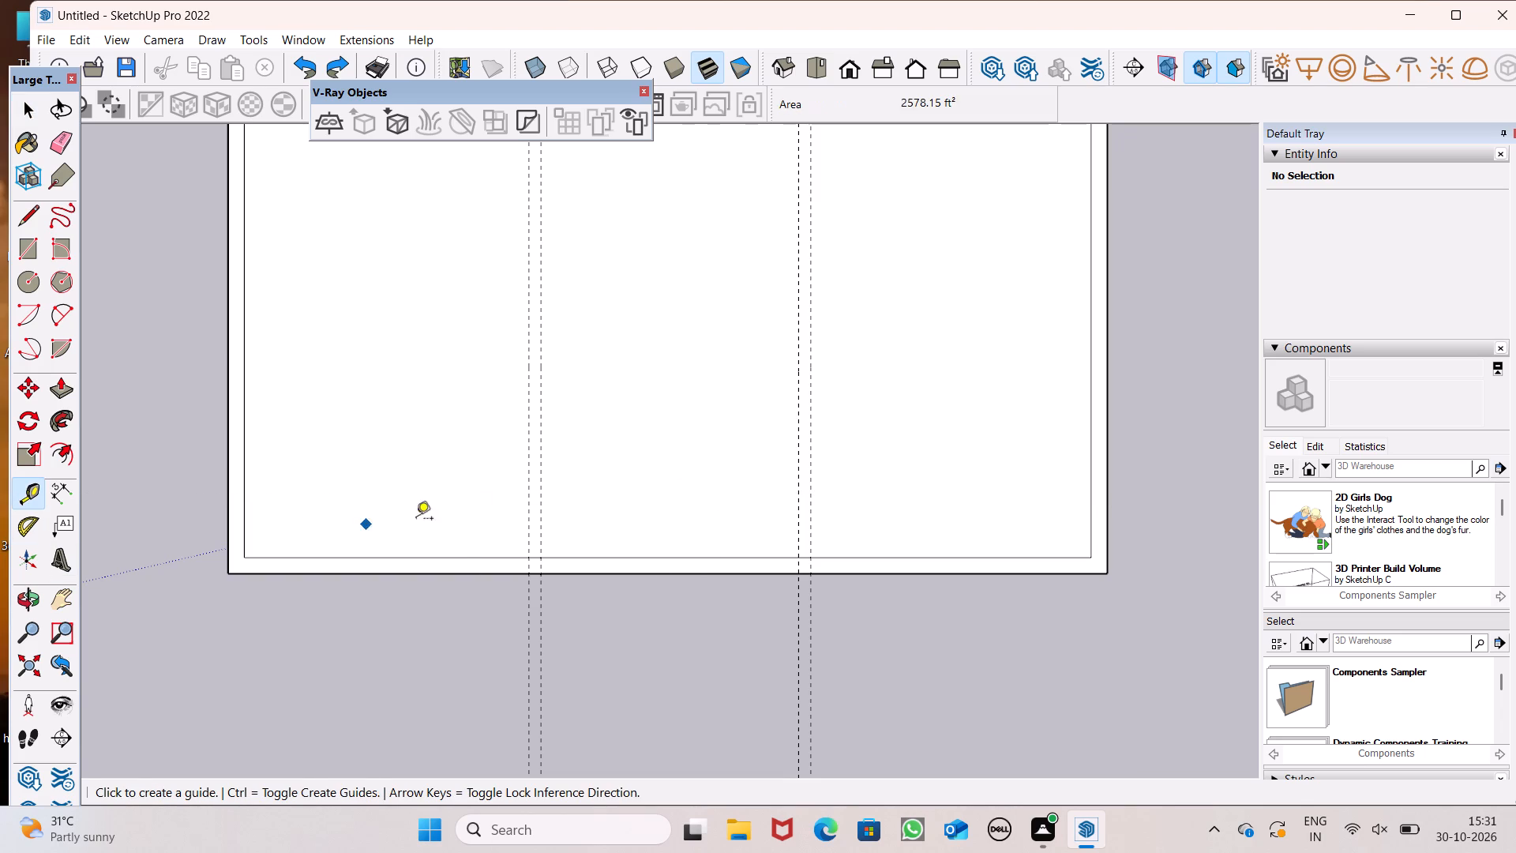
{"action": "left_click", "coordinate": [626, 556]}
{"action": "type", "text": "3'"}
{"action": "key", "text": "Return"}
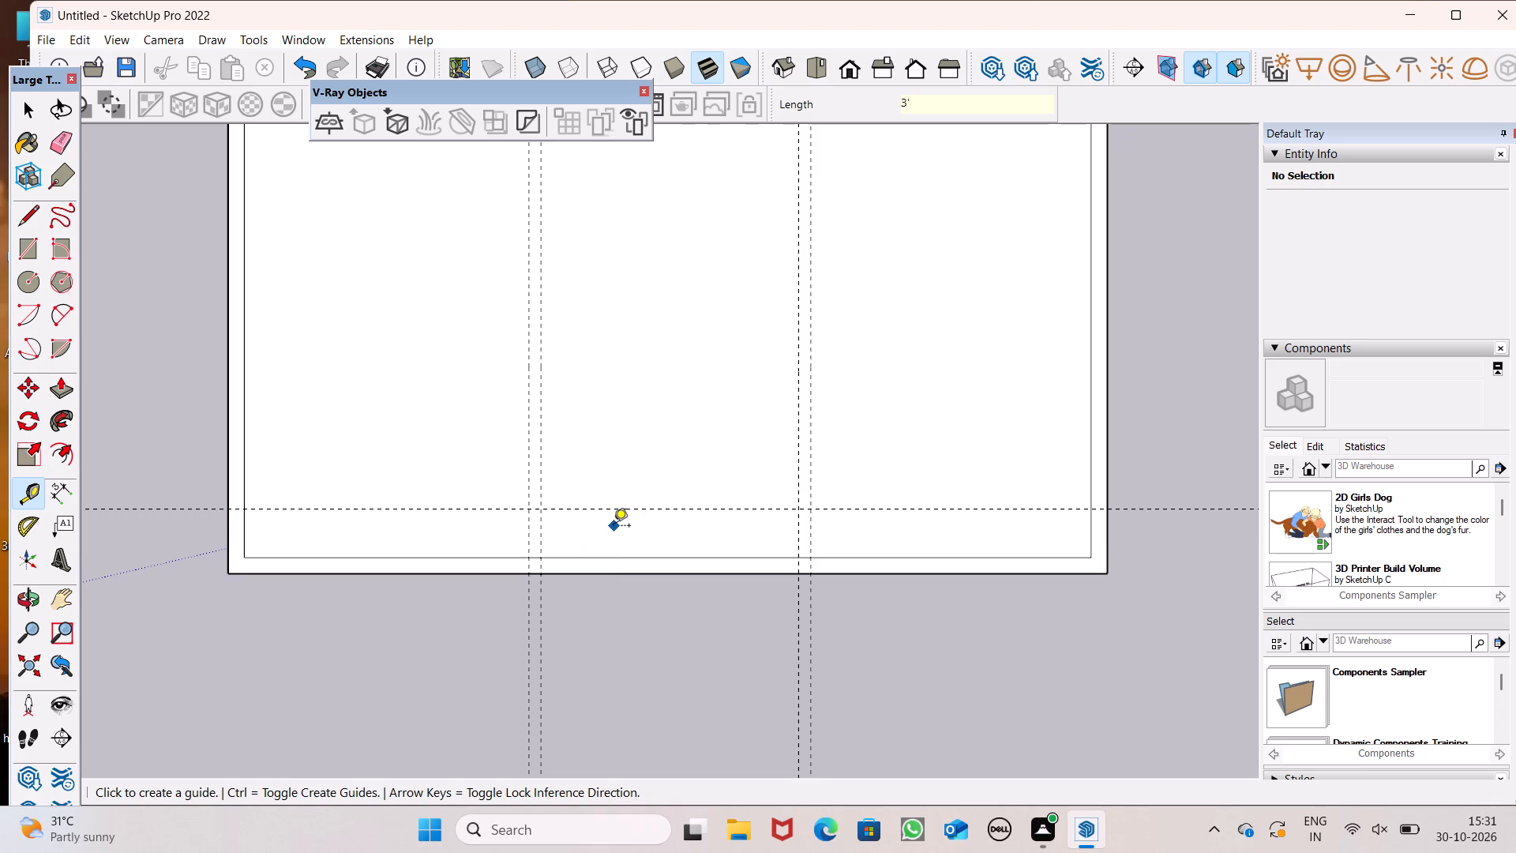
{"action": "left_click", "coordinate": [610, 511]}
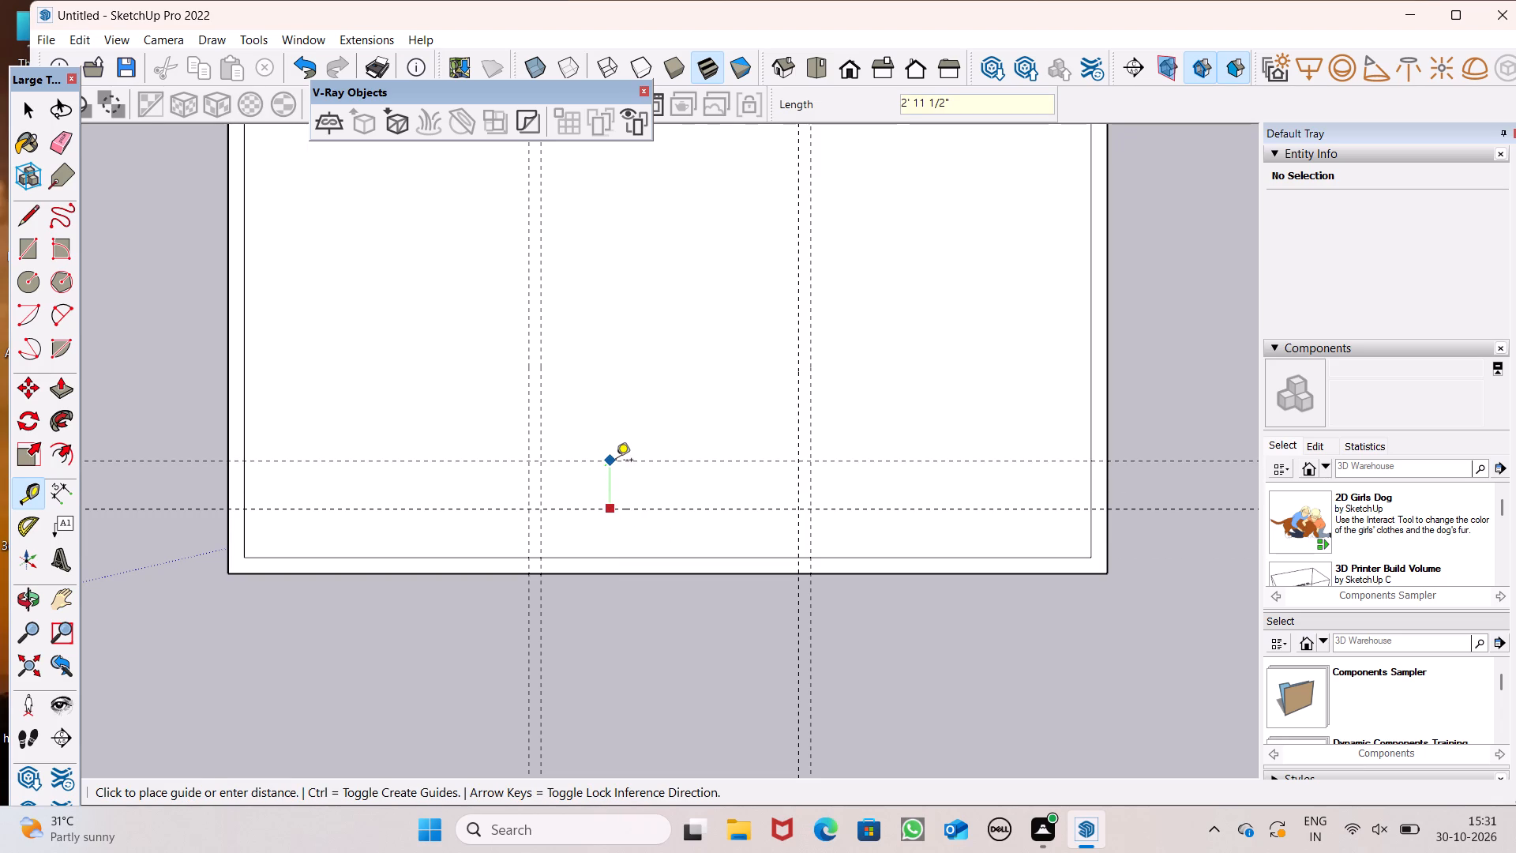
{"action": "key", "text": "9"}
{"action": "key", "text": "shift+quotedbl"}
{"action": "key", "text": "Return"}
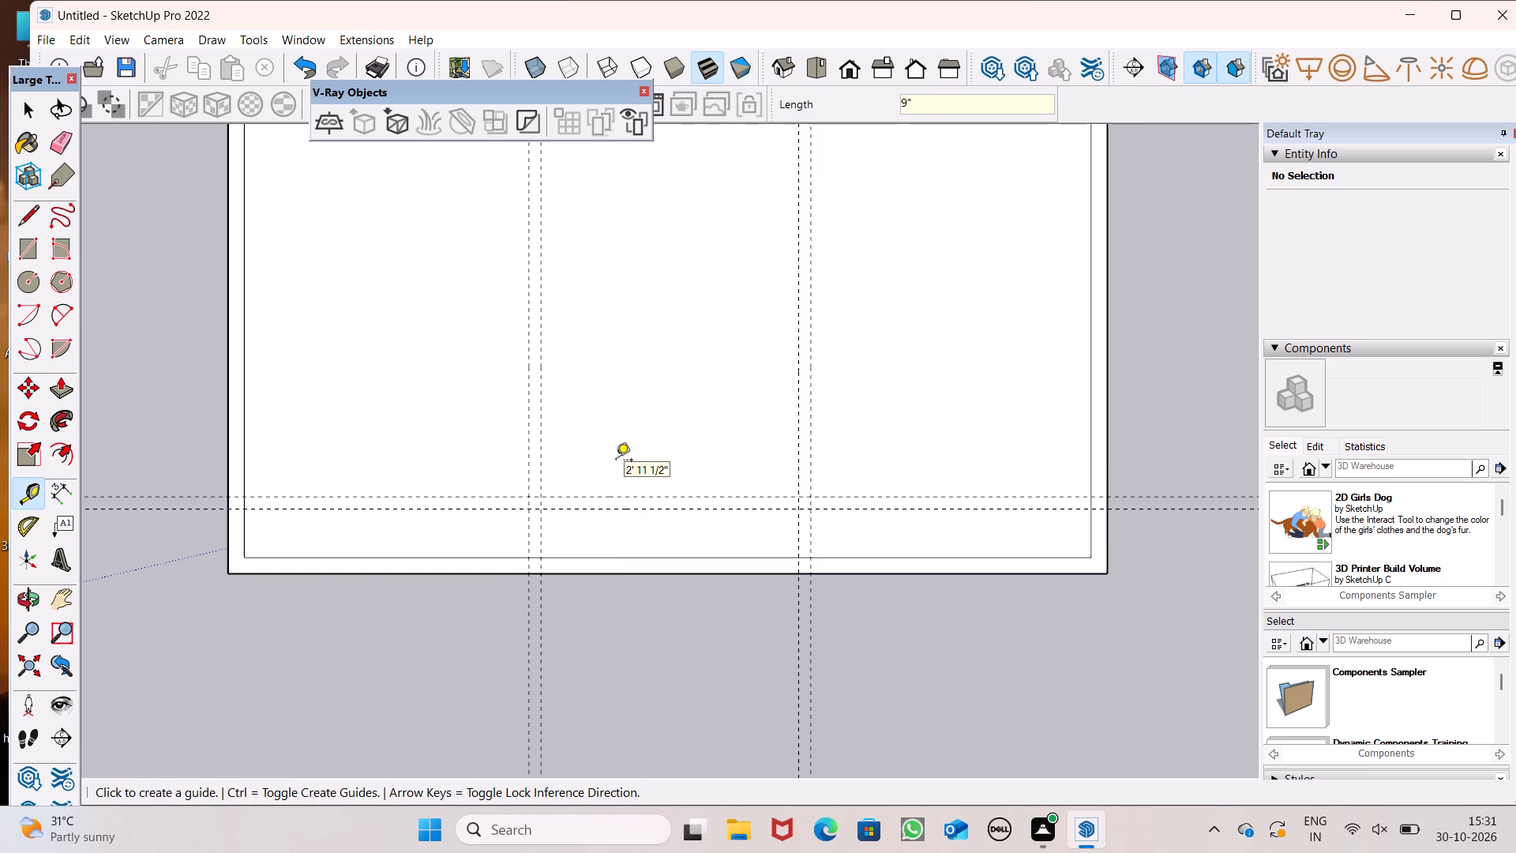
{"action": "key", "text": "space"}
Draw a 9" by about 52' 4" rectangle between the two crosswise guides, spanning the inner border from side to side.
{"action": "left_click", "coordinate": [40, 257]}
{"action": "scroll", "coordinate": [215, 496], "scroll_direction": "up", "scroll_amount": 2}
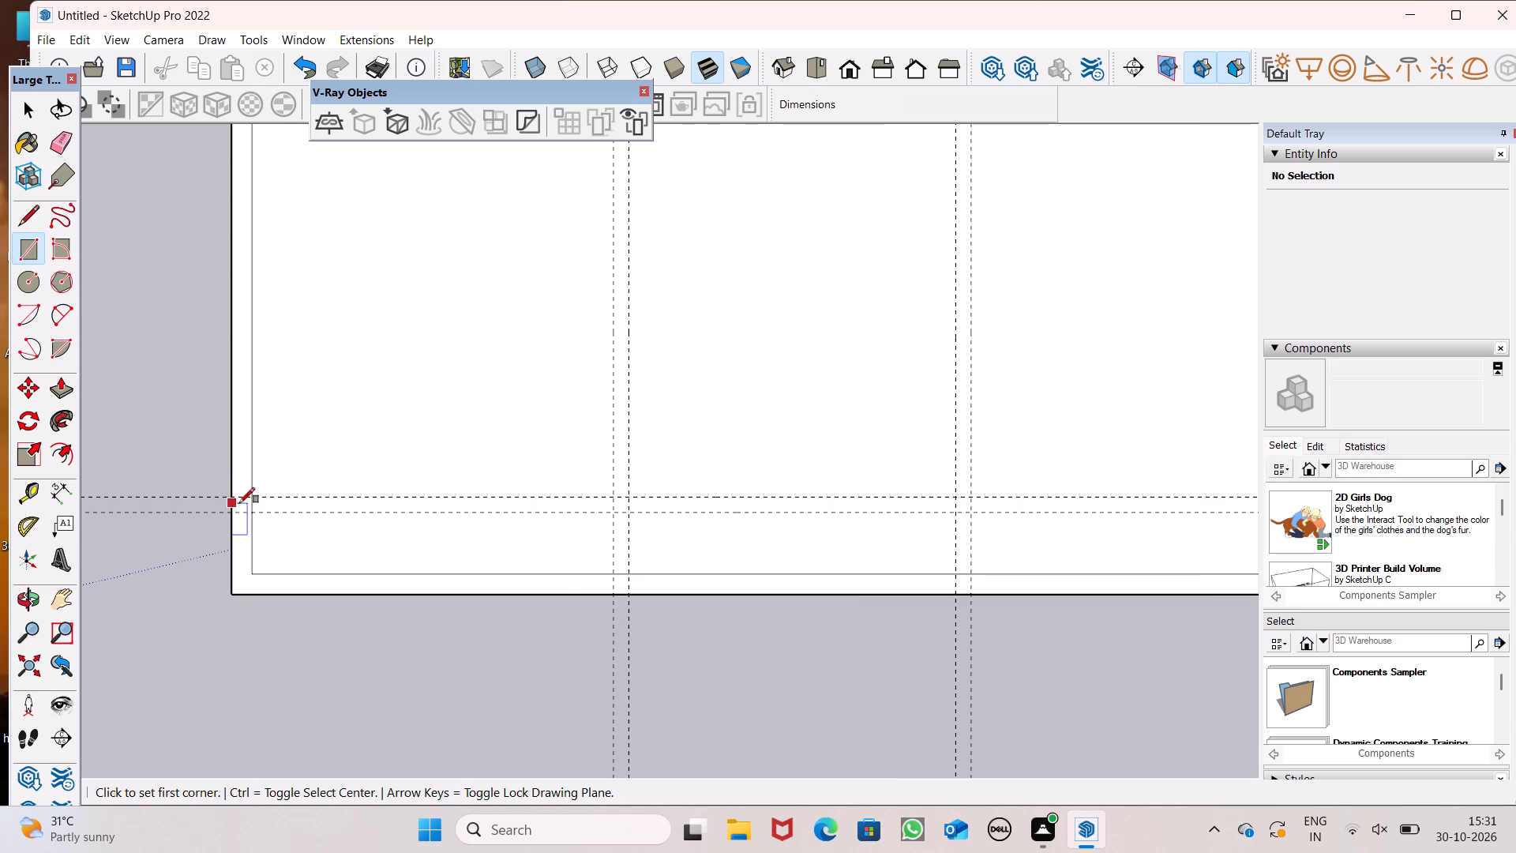
{"action": "left_click", "coordinate": [253, 494]}
{"action": "scroll", "coordinate": [246, 513], "scroll_direction": "down", "scroll_amount": 4}
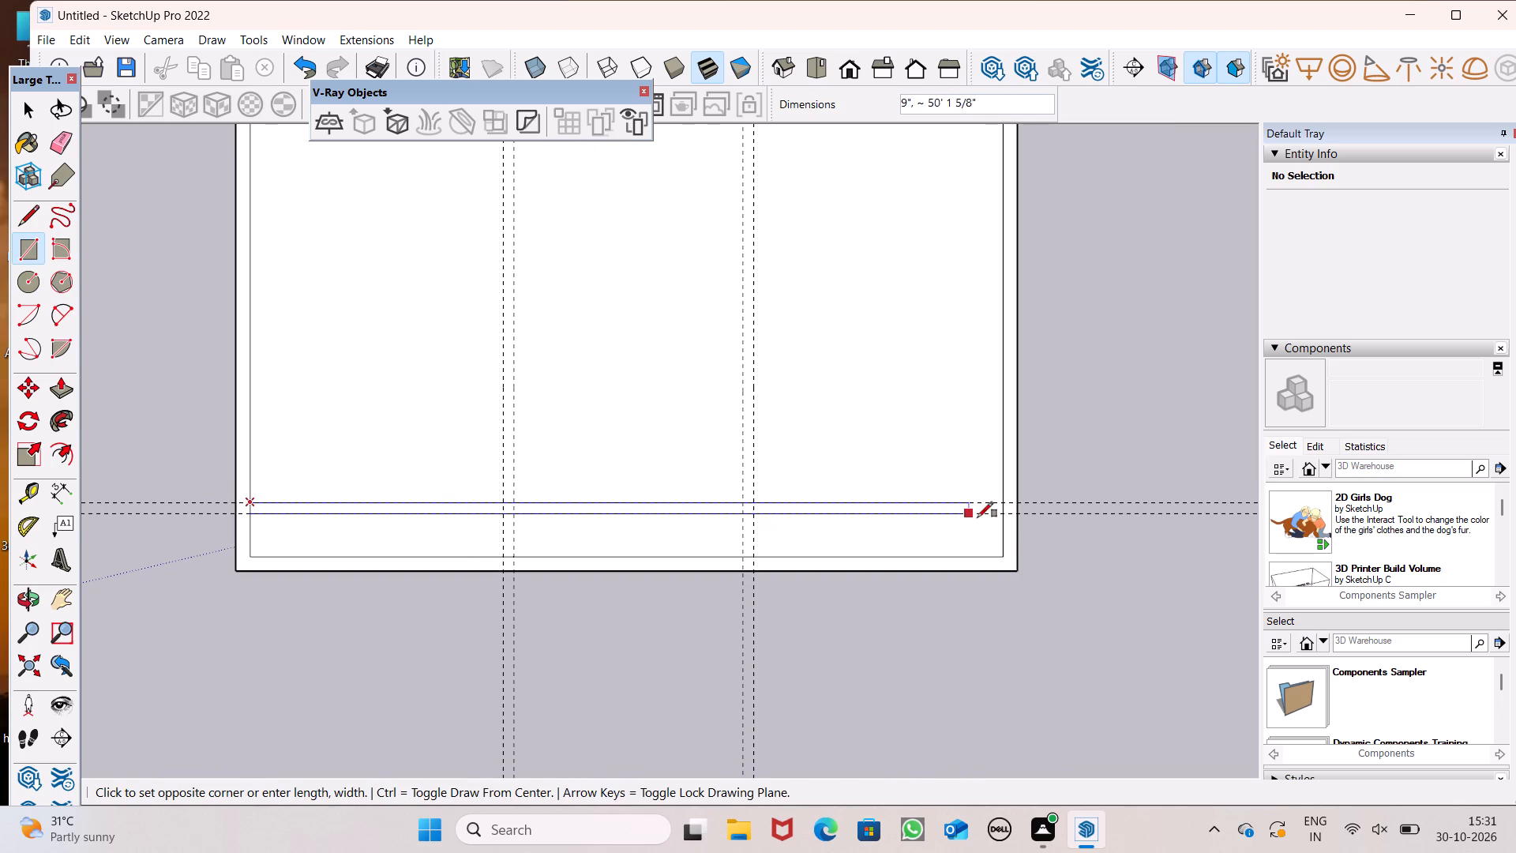
{"action": "scroll", "coordinate": [1030, 513], "scroll_direction": "up", "scroll_amount": 1}
{"action": "left_click", "coordinate": [1003, 514]}
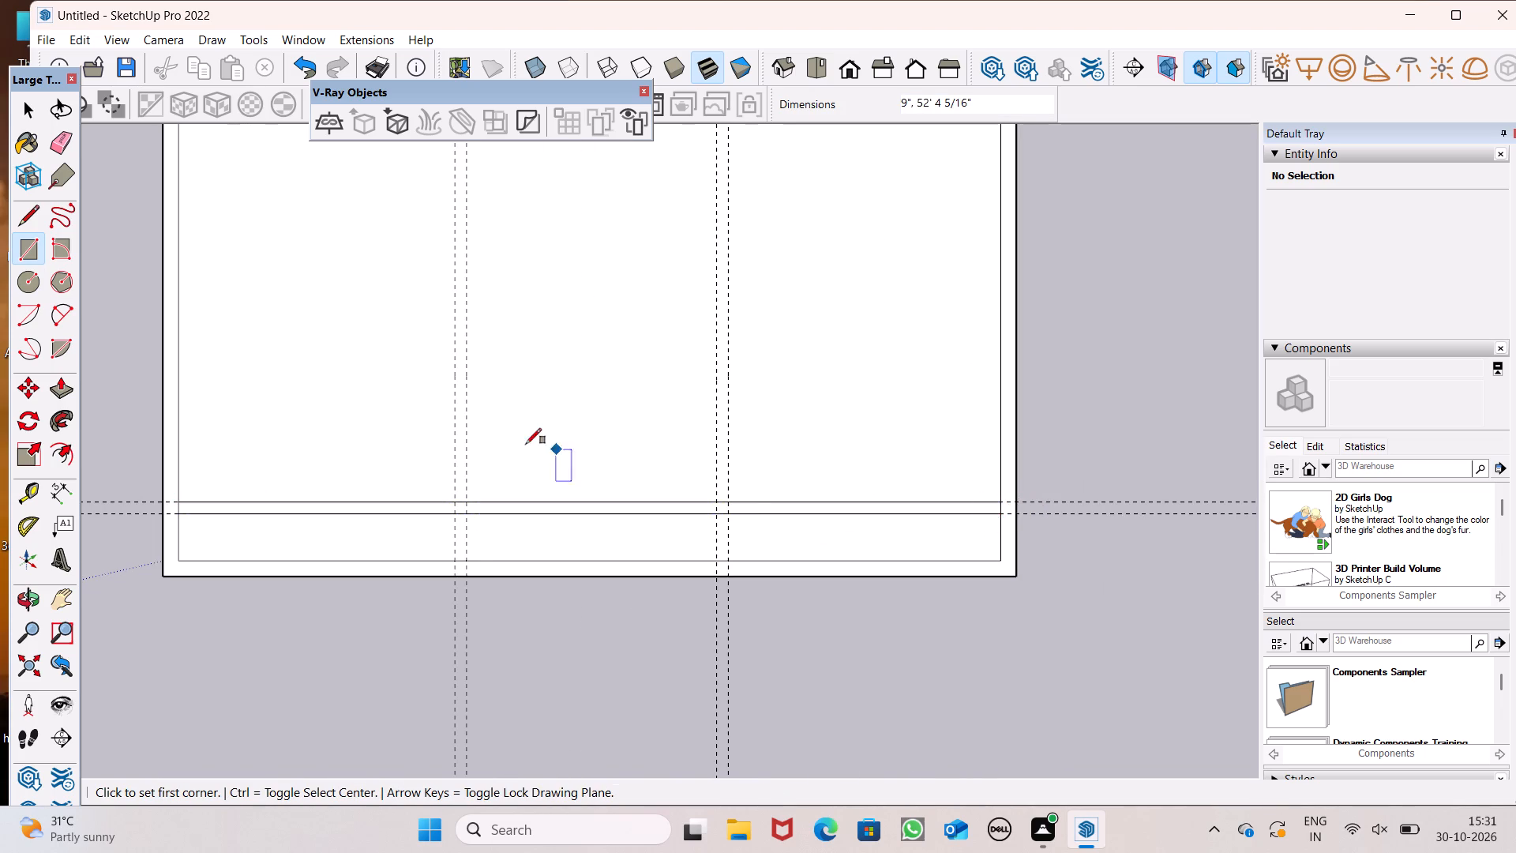
Draw a 9" wide rectangle between the lengthwise guides nearer the columned slab, from the far inner border to the outer crosswise guide.
{"action": "scroll", "coordinate": [525, 443], "scroll_direction": "down", "scroll_amount": 7}
{"action": "scroll", "coordinate": [542, 561], "scroll_direction": "down", "scroll_amount": 6}
{"action": "scroll", "coordinate": [482, 389], "scroll_direction": "down", "scroll_amount": 1}
{"action": "scroll", "coordinate": [482, 389], "scroll_direction": "up", "scroll_amount": 5}
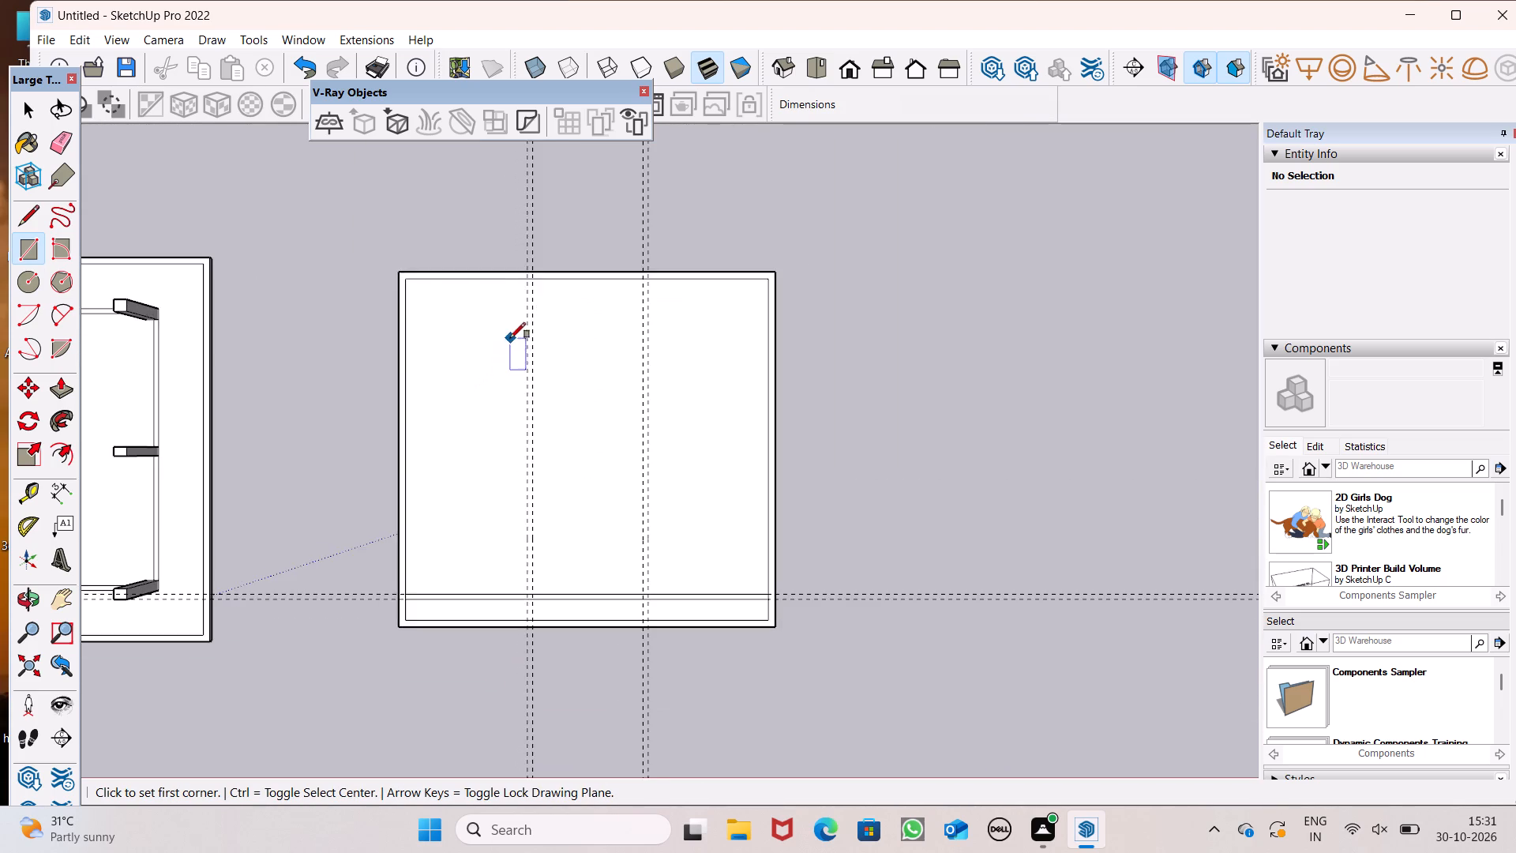
{"action": "scroll", "coordinate": [510, 338], "scroll_direction": "up", "scroll_amount": 5}
{"action": "left_click", "coordinate": [536, 243]}
{"action": "scroll", "coordinate": [550, 250], "scroll_direction": "down", "scroll_amount": 2}
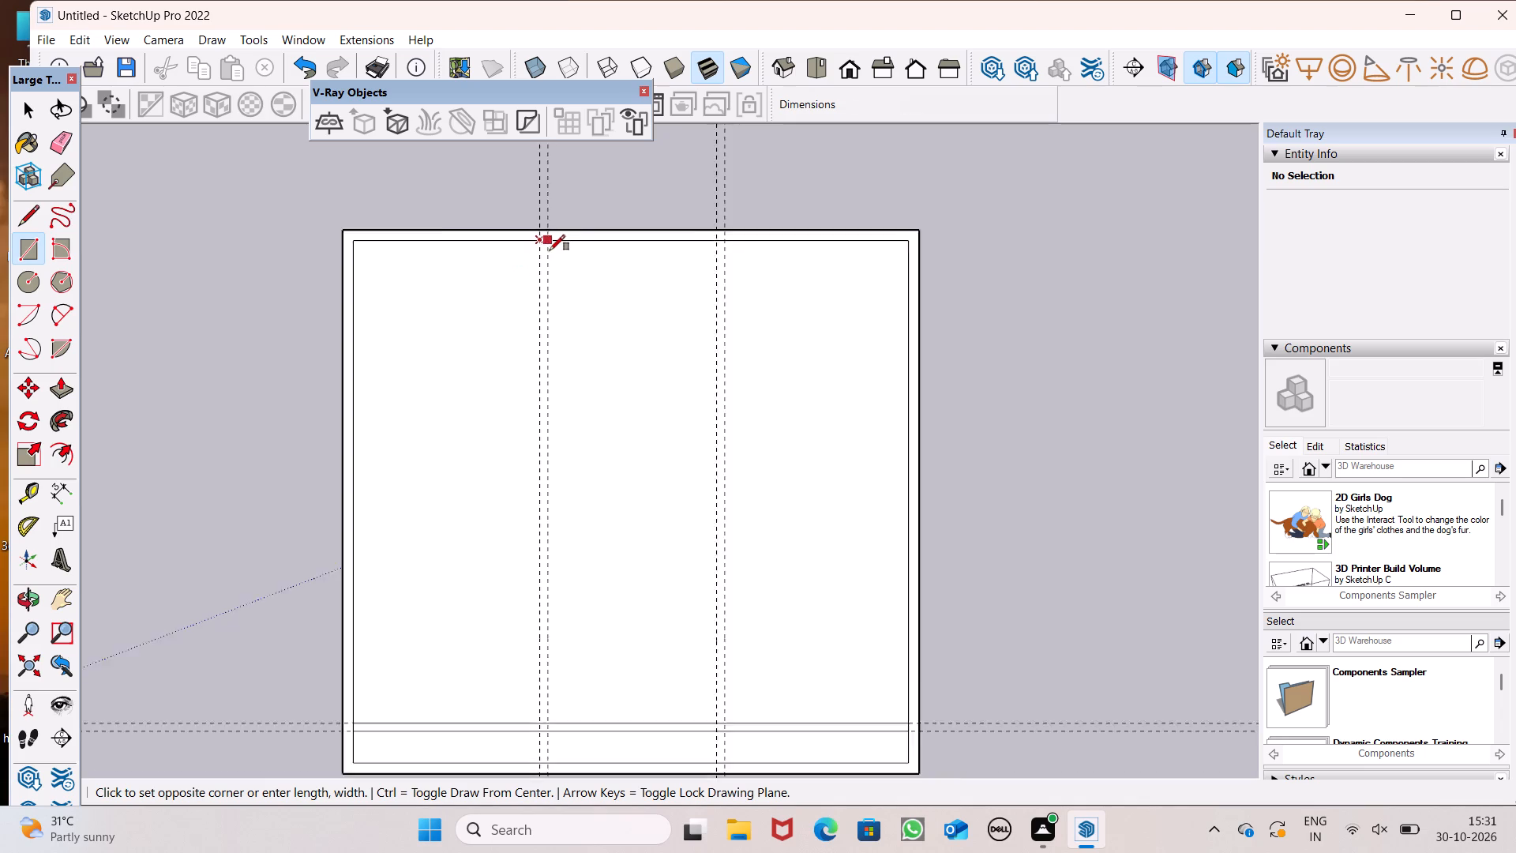
{"action": "scroll", "coordinate": [550, 250], "scroll_direction": "down", "scroll_amount": 4}
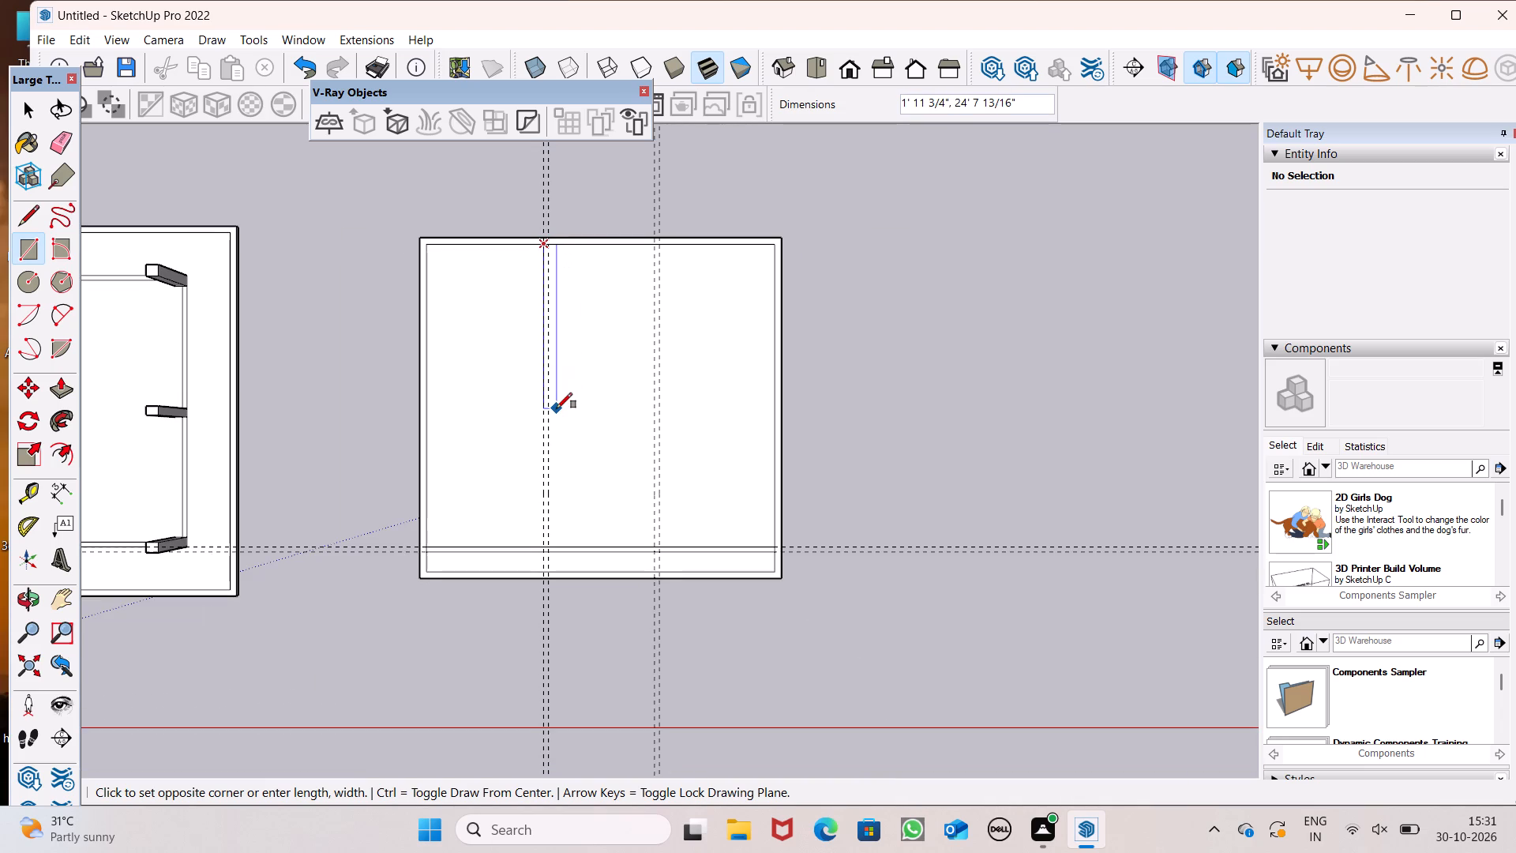
{"action": "scroll", "coordinate": [557, 556], "scroll_direction": "up", "scroll_amount": 6}
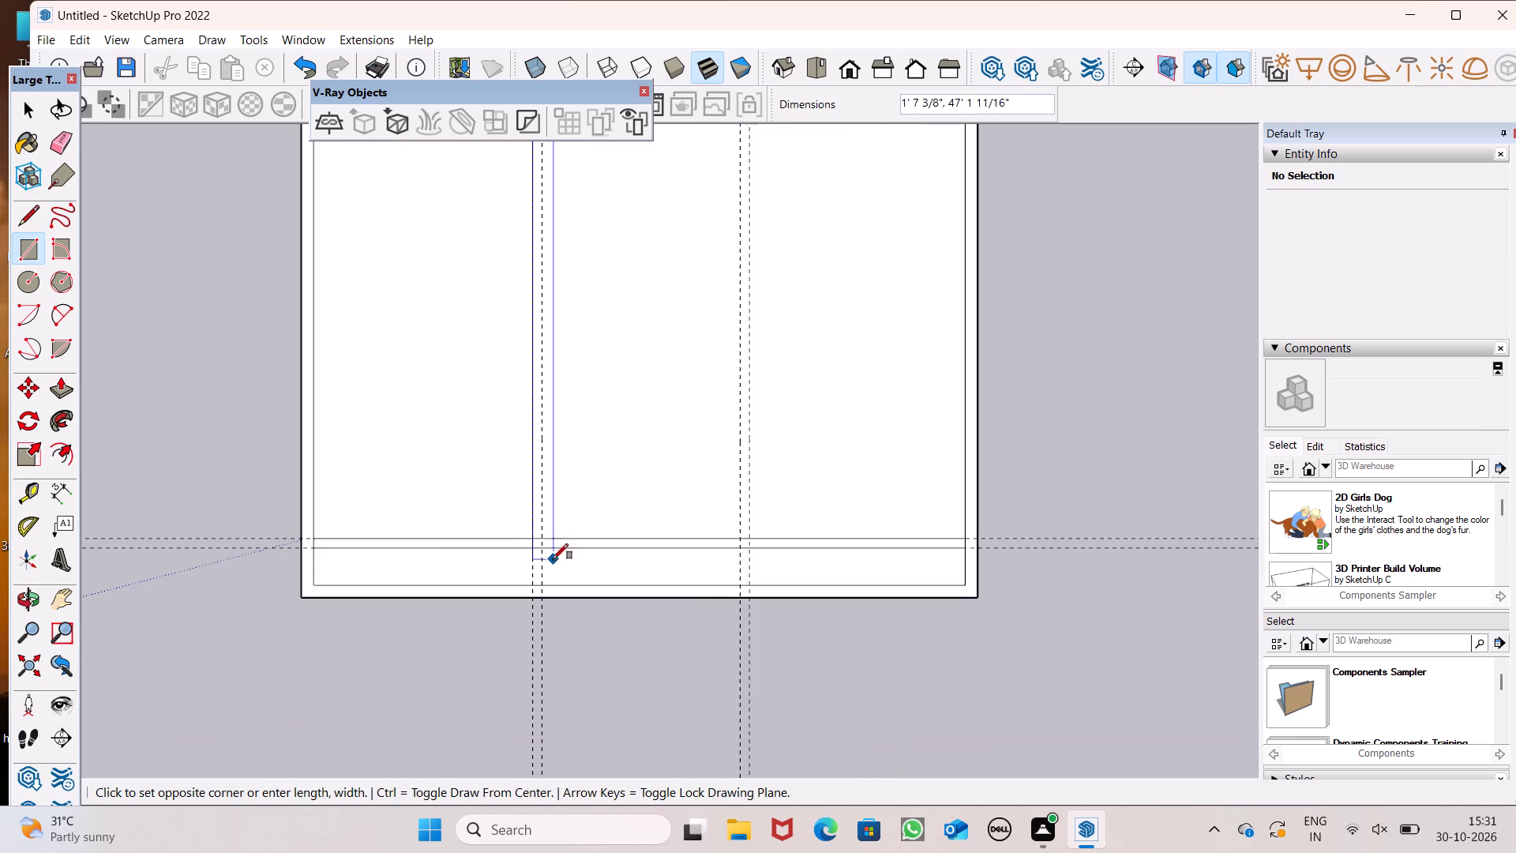
{"action": "left_click", "coordinate": [541, 549]}
Draw a 9" by about 46' 3" rectangle between the other lengthwise guides, from the far inner border to the outer crosswise guide.
{"action": "scroll", "coordinate": [688, 670], "scroll_direction": "down", "scroll_amount": 3}
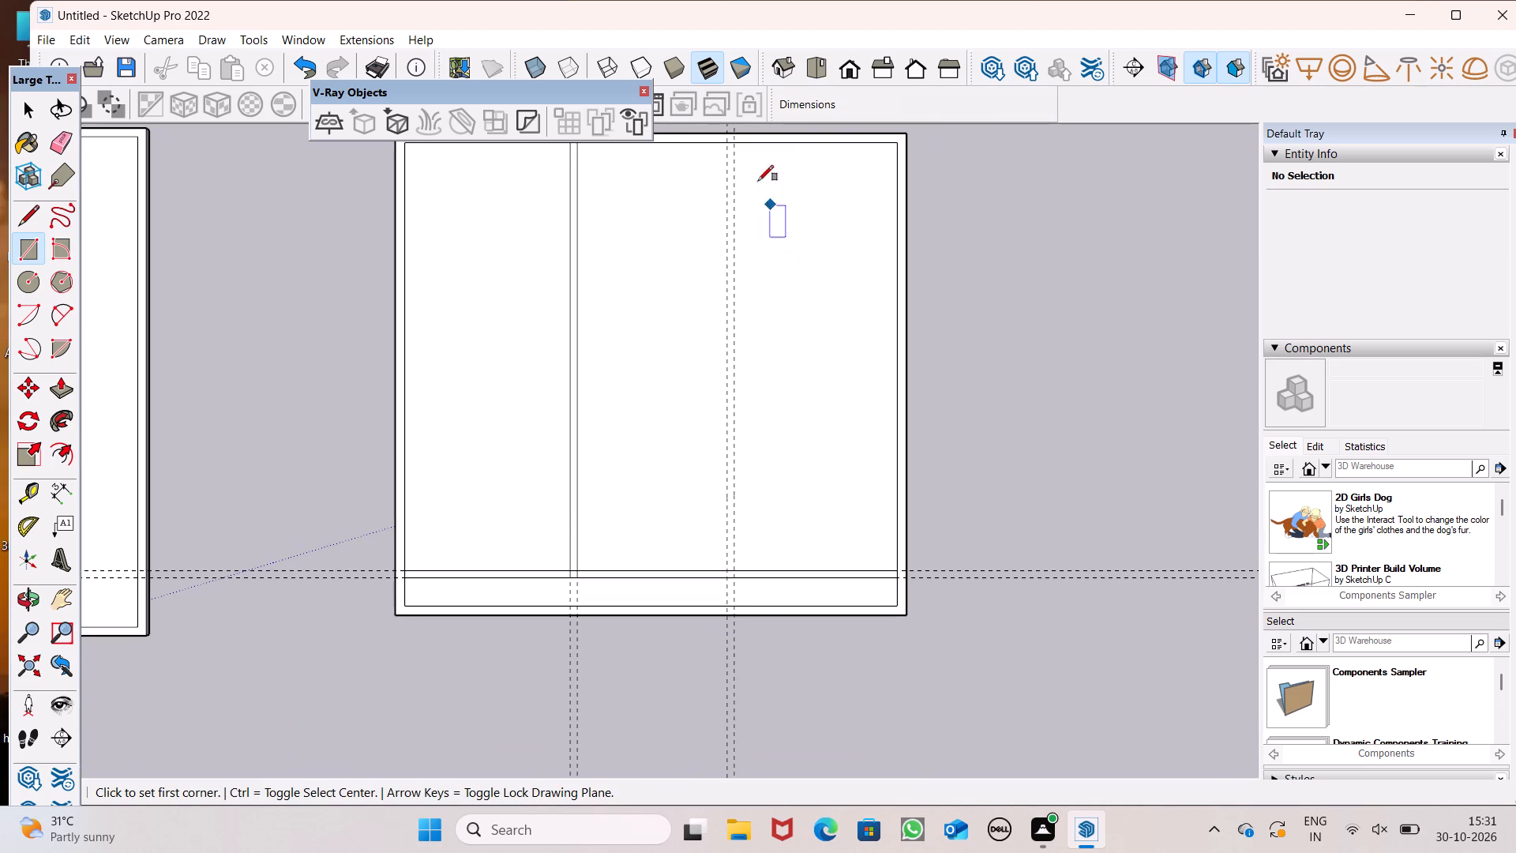
{"action": "scroll", "coordinate": [734, 144], "scroll_direction": "up", "scroll_amount": 2}
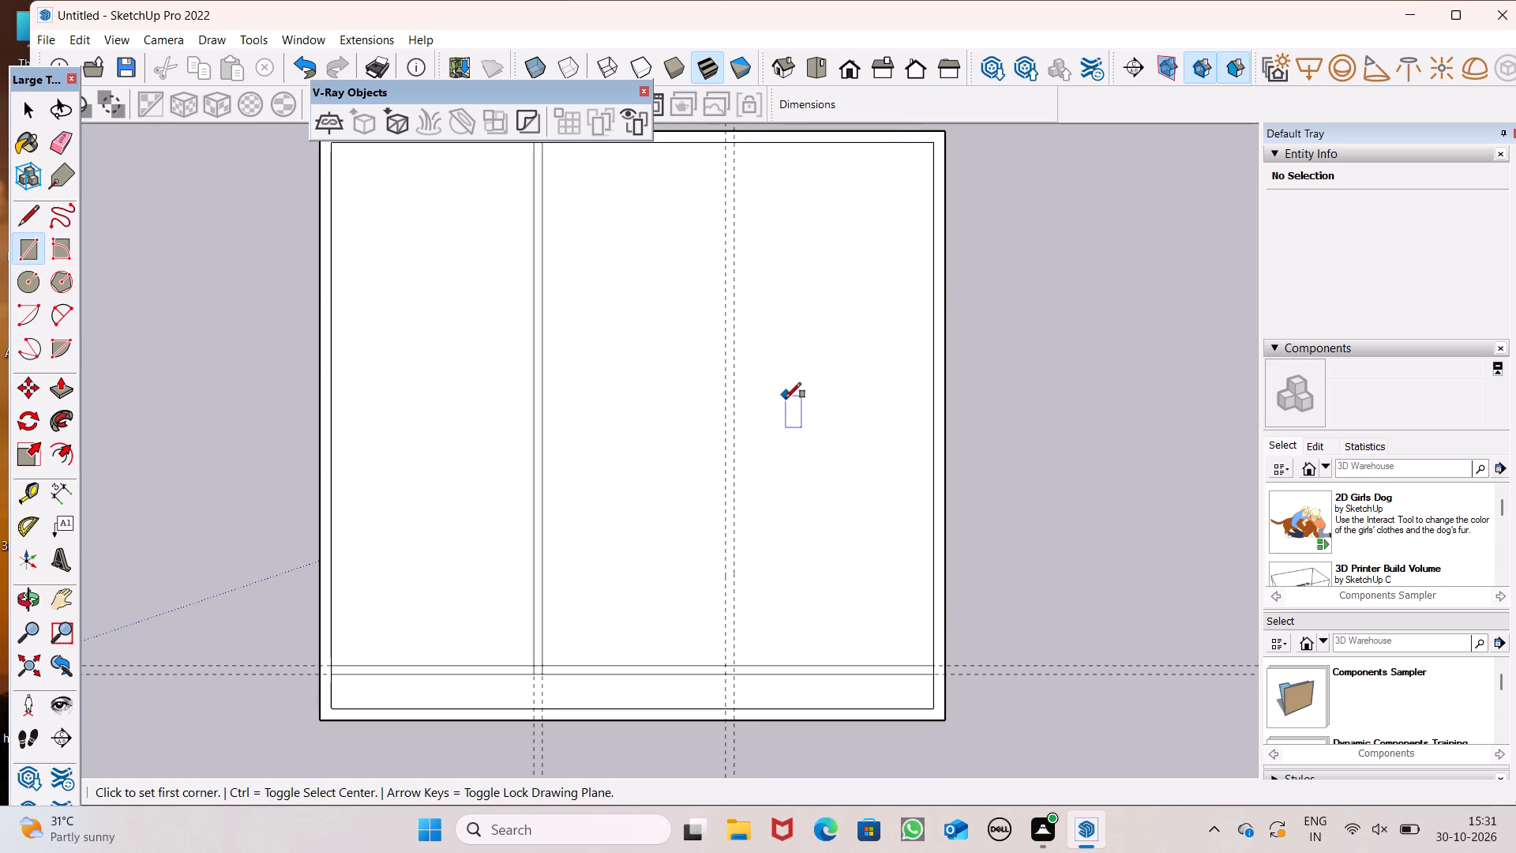
{"action": "scroll", "coordinate": [786, 400], "scroll_direction": "down", "scroll_amount": 5}
{"action": "scroll", "coordinate": [809, 255], "scroll_direction": "up", "scroll_amount": 5}
{"action": "scroll", "coordinate": [707, 215], "scroll_direction": "up", "scroll_amount": 5}
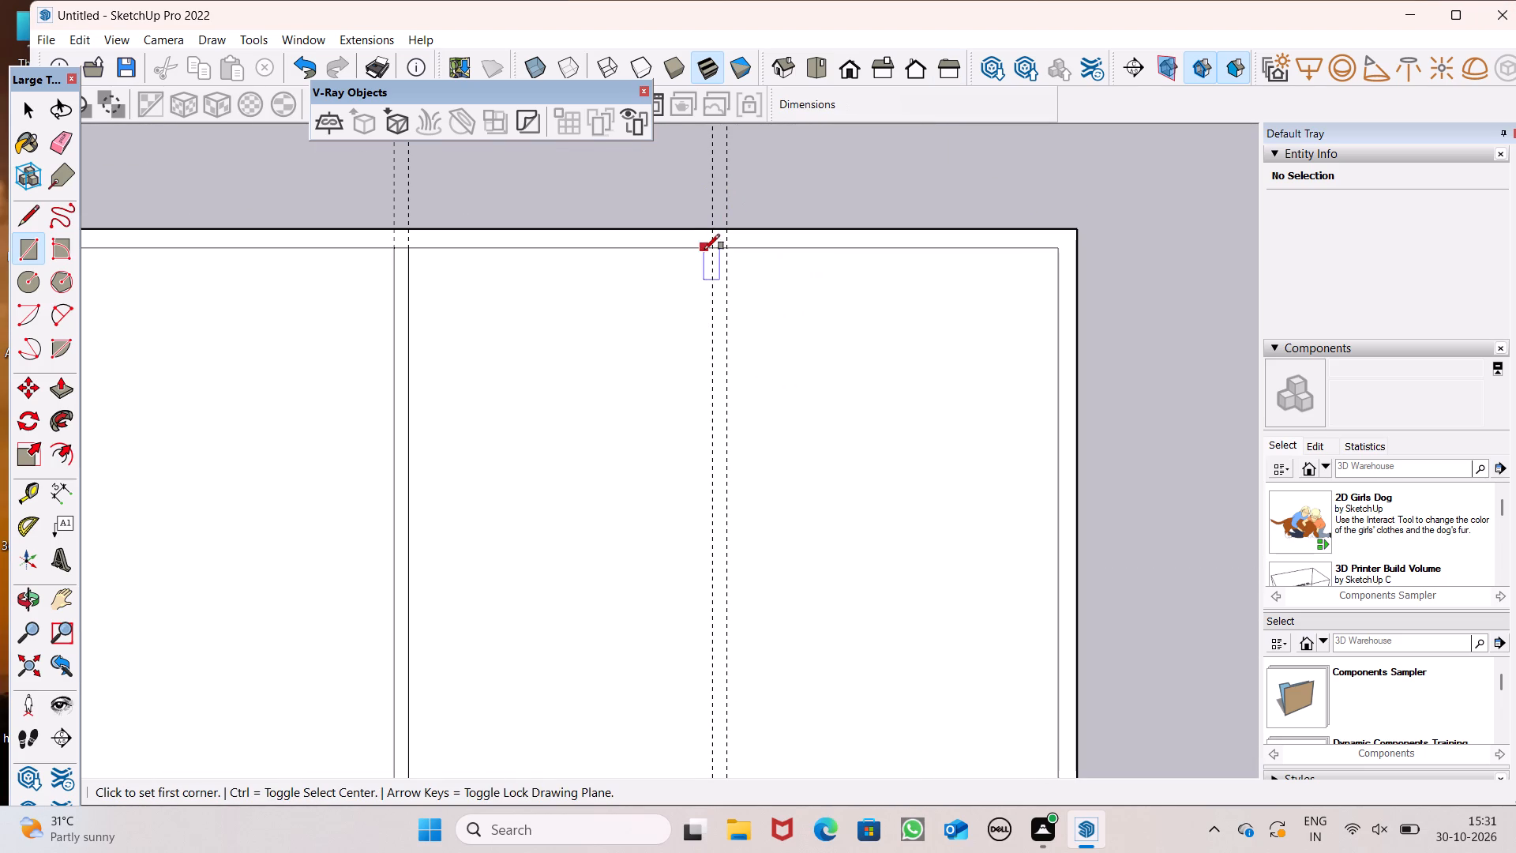
{"action": "left_click", "coordinate": [711, 248]}
{"action": "scroll", "coordinate": [807, 216], "scroll_direction": "down", "scroll_amount": 15}
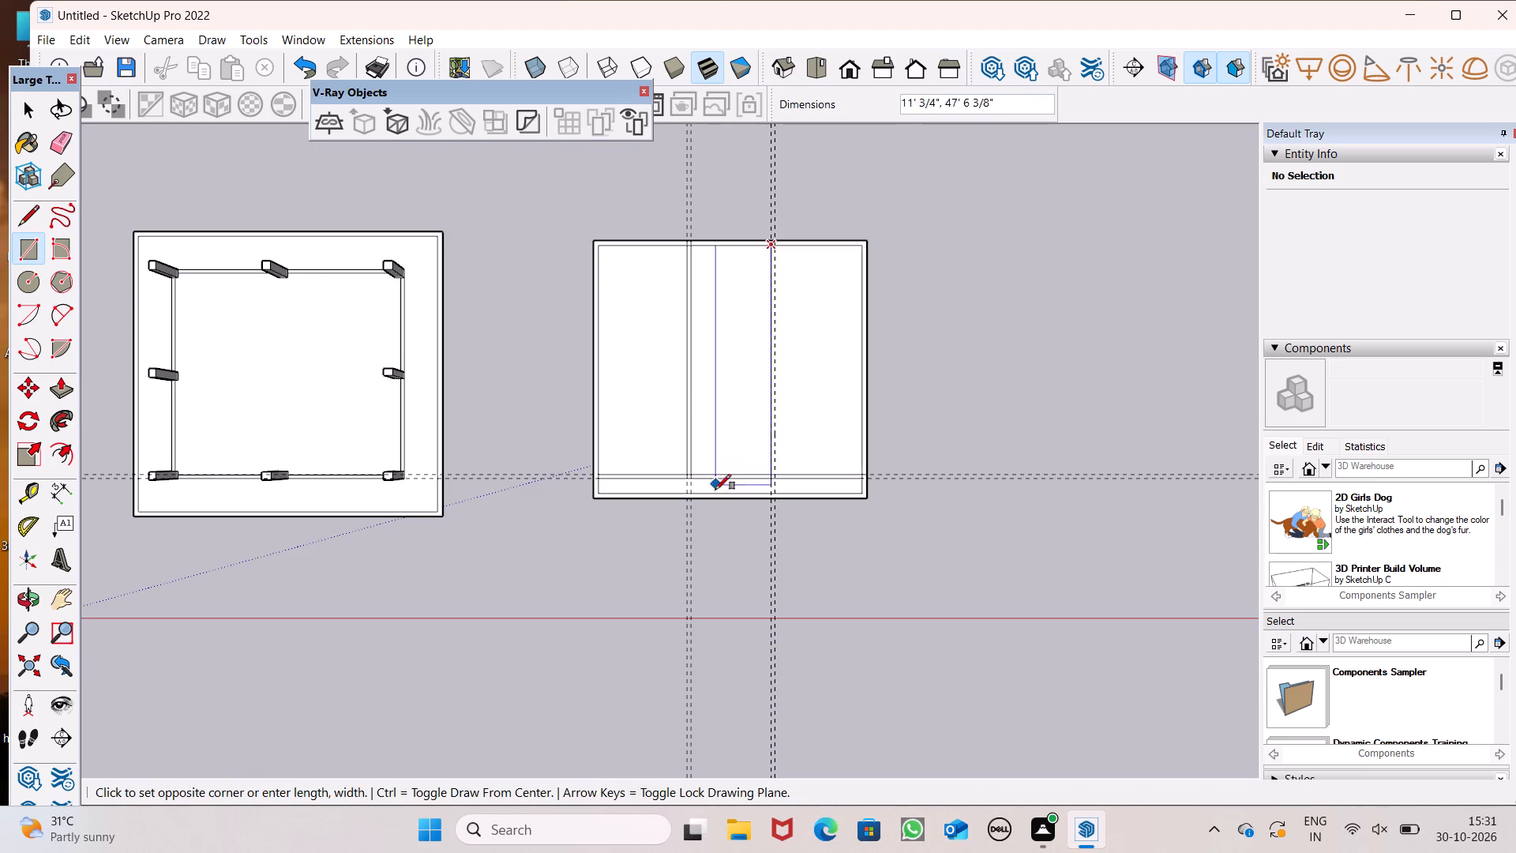
{"action": "scroll", "coordinate": [767, 498], "scroll_direction": "up", "scroll_amount": 13}
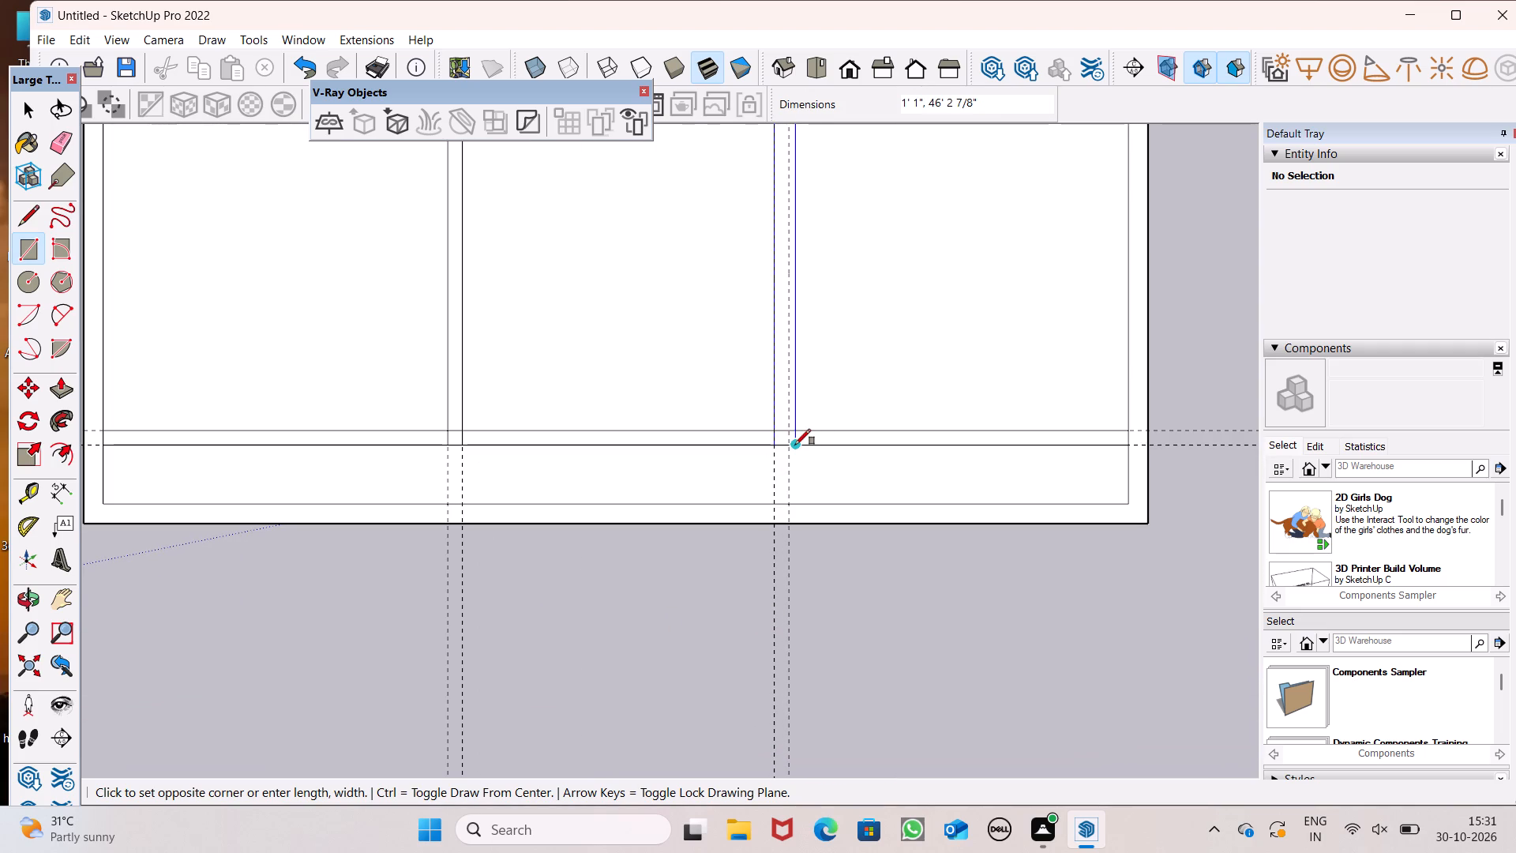
{"action": "left_click", "coordinate": [793, 444]}
Place a crosswise guide 9' in from the inner edge of the crosswise strip, and another 9" farther in.
{"action": "scroll", "coordinate": [746, 573], "scroll_direction": "down", "scroll_amount": 4}
{"action": "scroll", "coordinate": [587, 439], "scroll_direction": "down", "scroll_amount": 7}
{"action": "scroll", "coordinate": [511, 378], "scroll_direction": "up", "scroll_amount": 2}
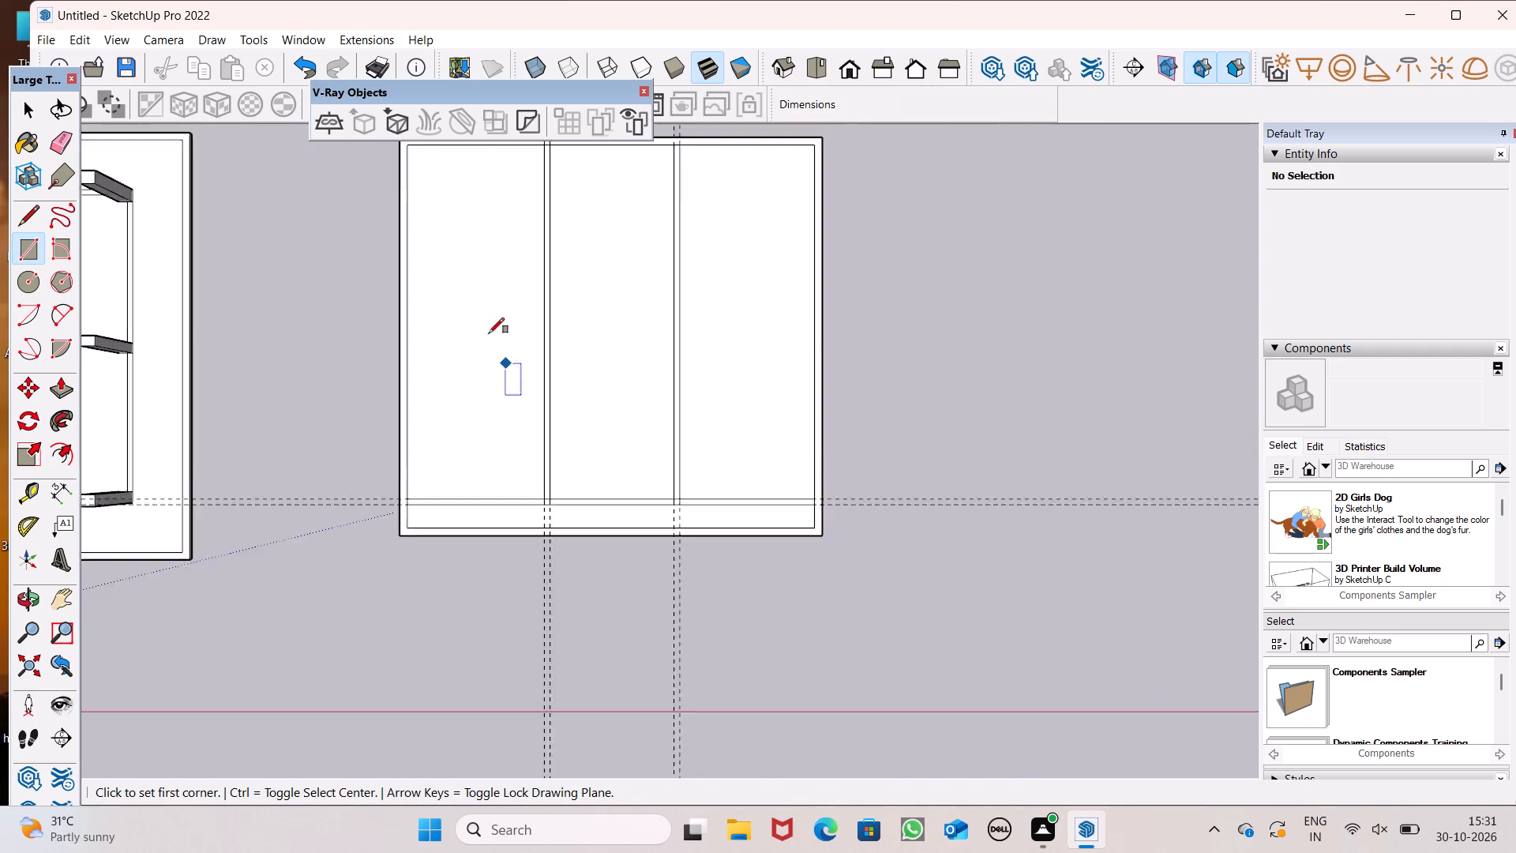
{"action": "scroll", "coordinate": [489, 333], "scroll_direction": "up", "scroll_amount": 3}
{"action": "scroll", "coordinate": [341, 443], "scroll_direction": "down", "scroll_amount": 5}
{"action": "left_click", "coordinate": [31, 494]}
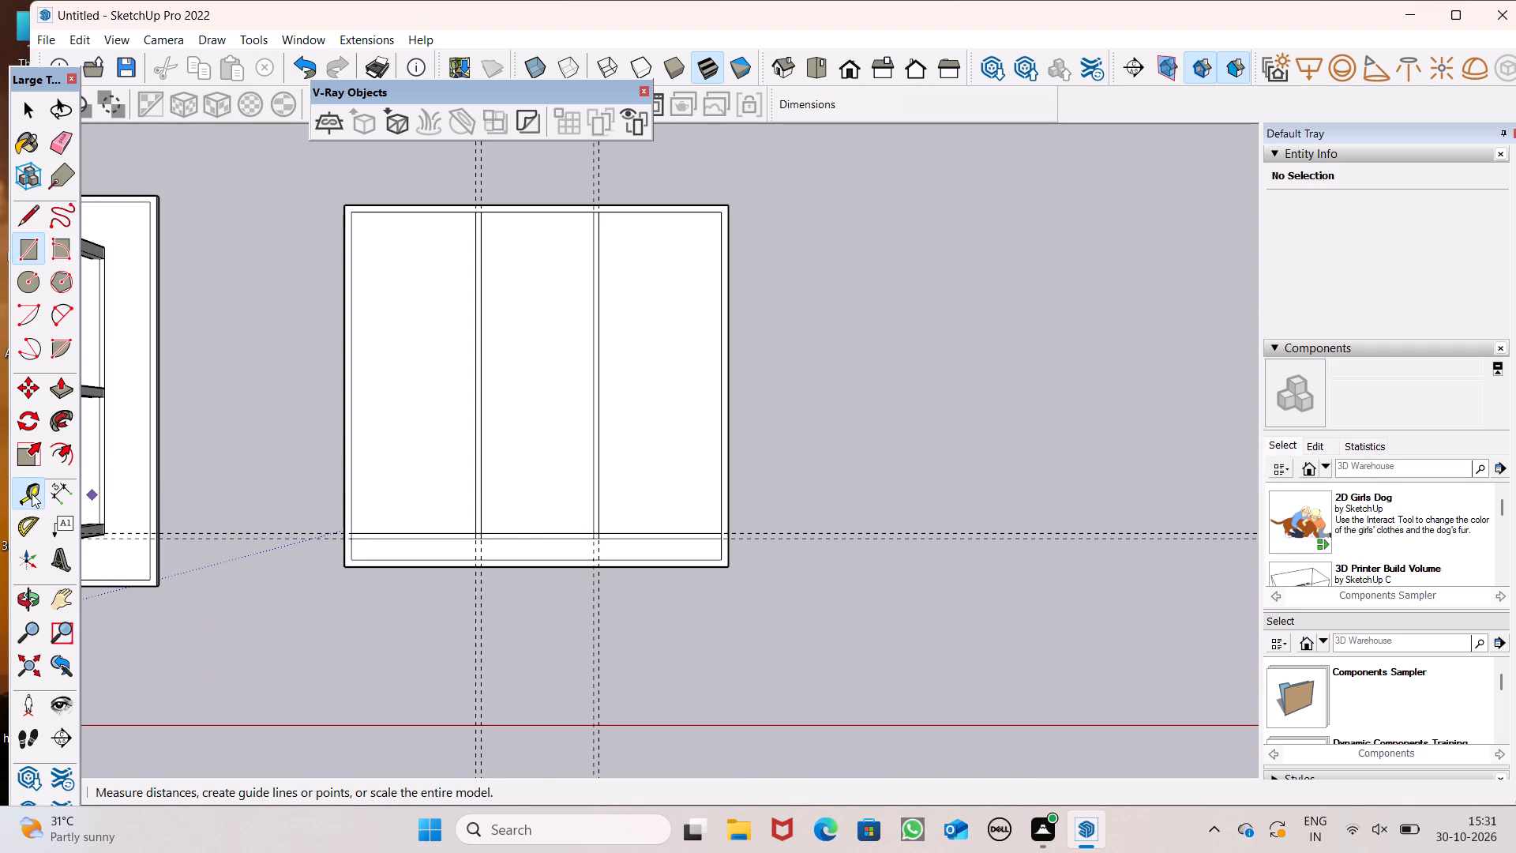
{"action": "scroll", "coordinate": [508, 558], "scroll_direction": "down", "scroll_amount": 1}
{"action": "scroll", "coordinate": [511, 490], "scroll_direction": "up", "scroll_amount": 5}
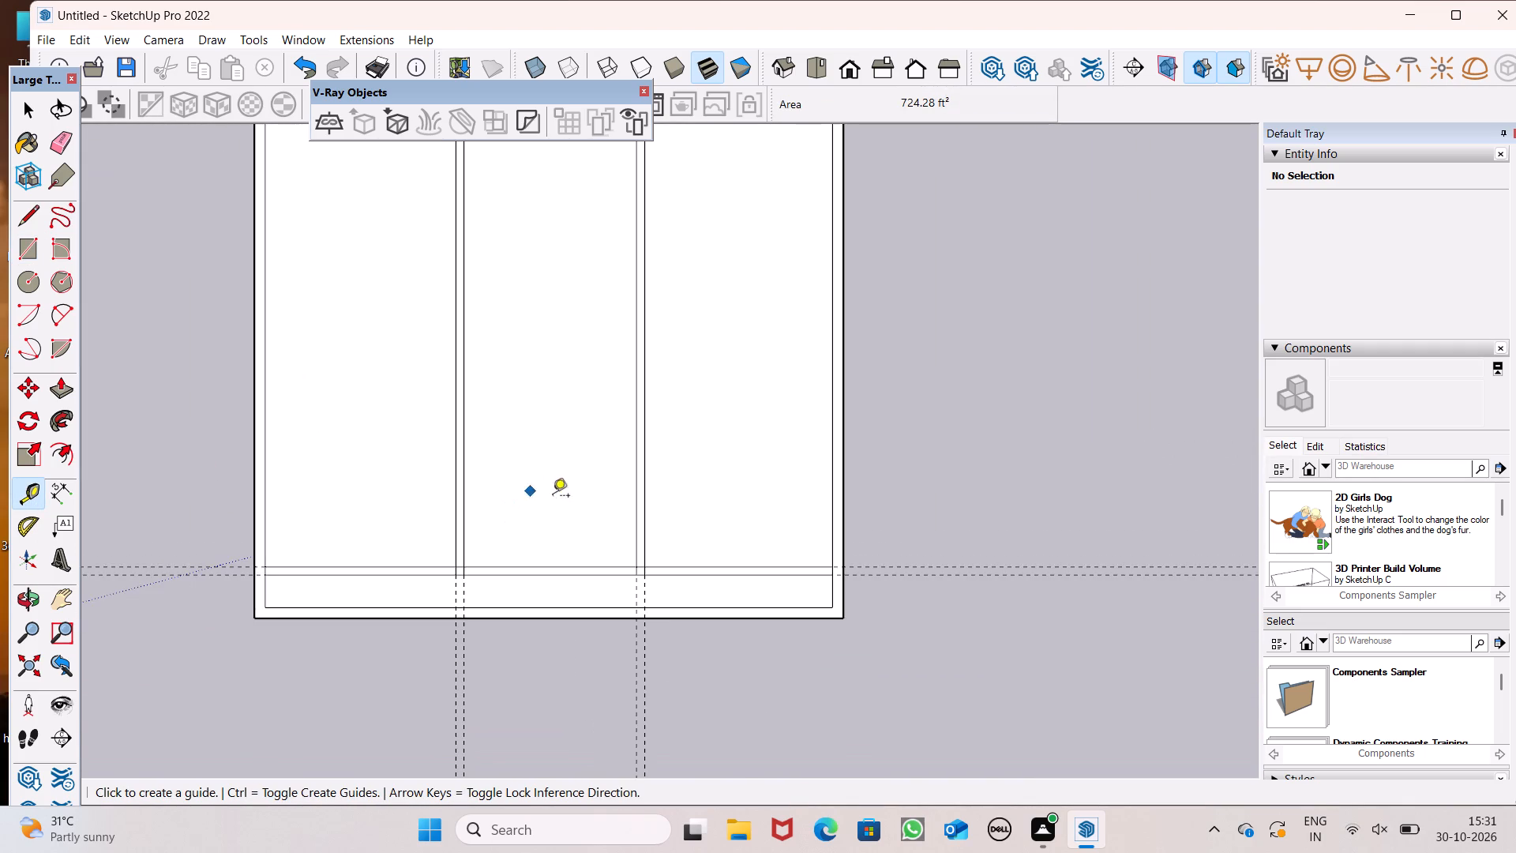
{"action": "scroll", "coordinate": [612, 518], "scroll_direction": "down", "scroll_amount": 6}
{"action": "scroll", "coordinate": [651, 498], "scroll_direction": "up", "scroll_amount": 4}
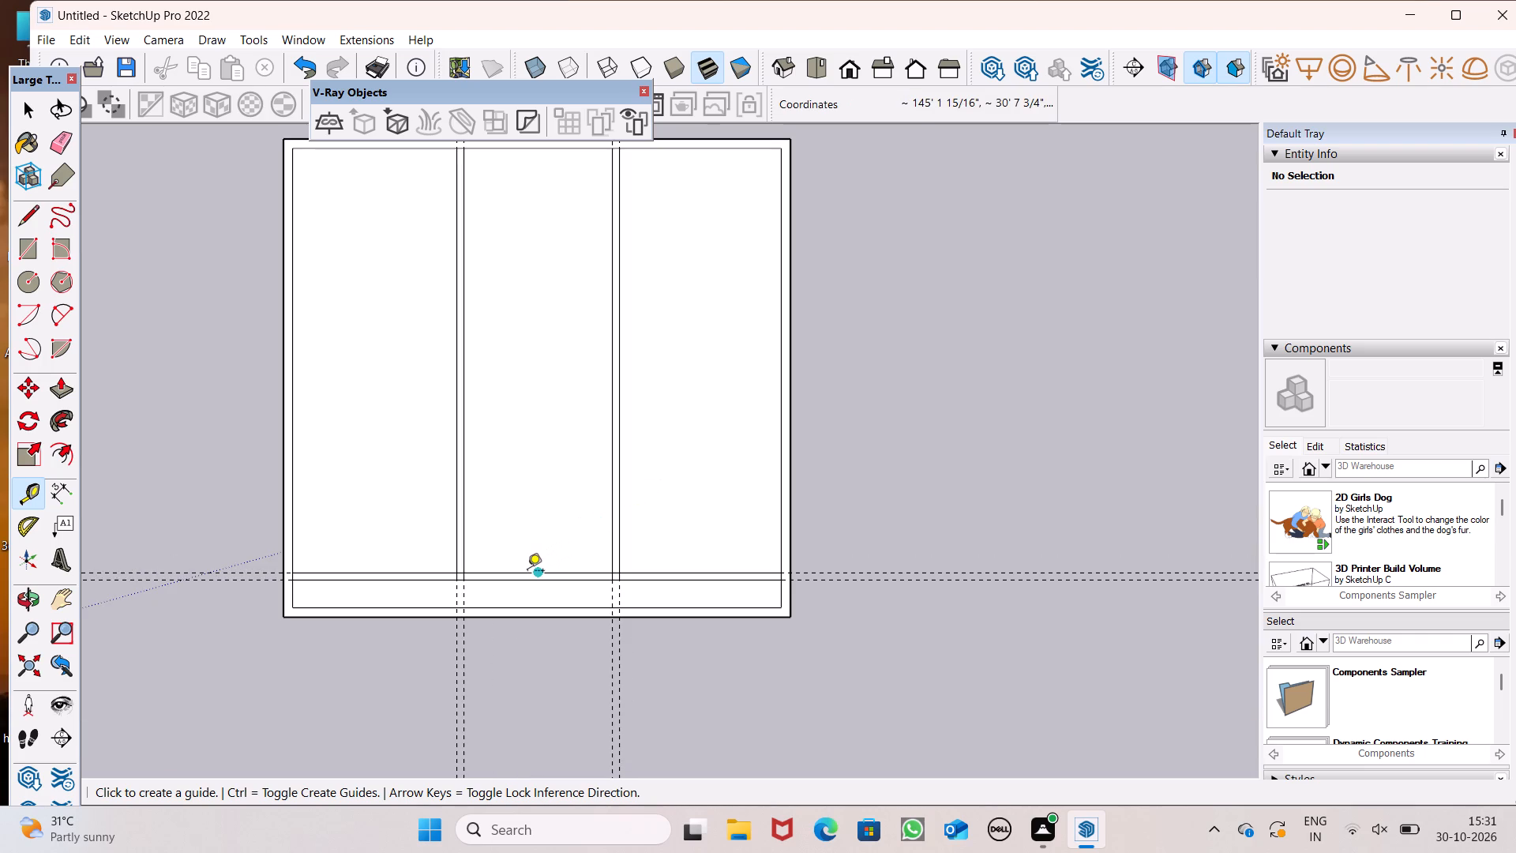
{"action": "left_click", "coordinate": [526, 569]}
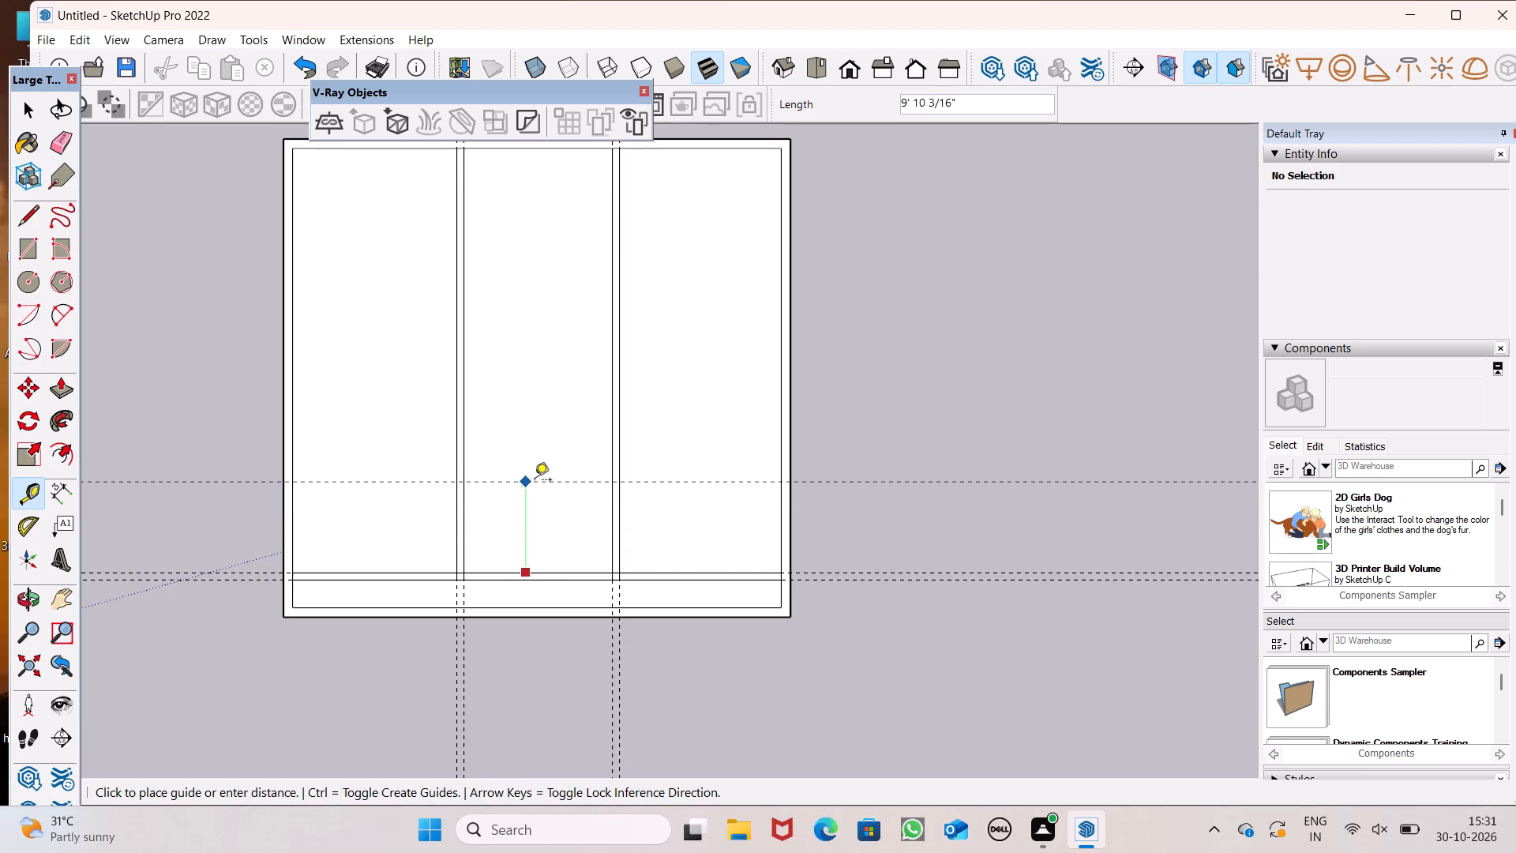
{"action": "scroll", "coordinate": [535, 490], "scroll_direction": "up", "scroll_amount": 2}
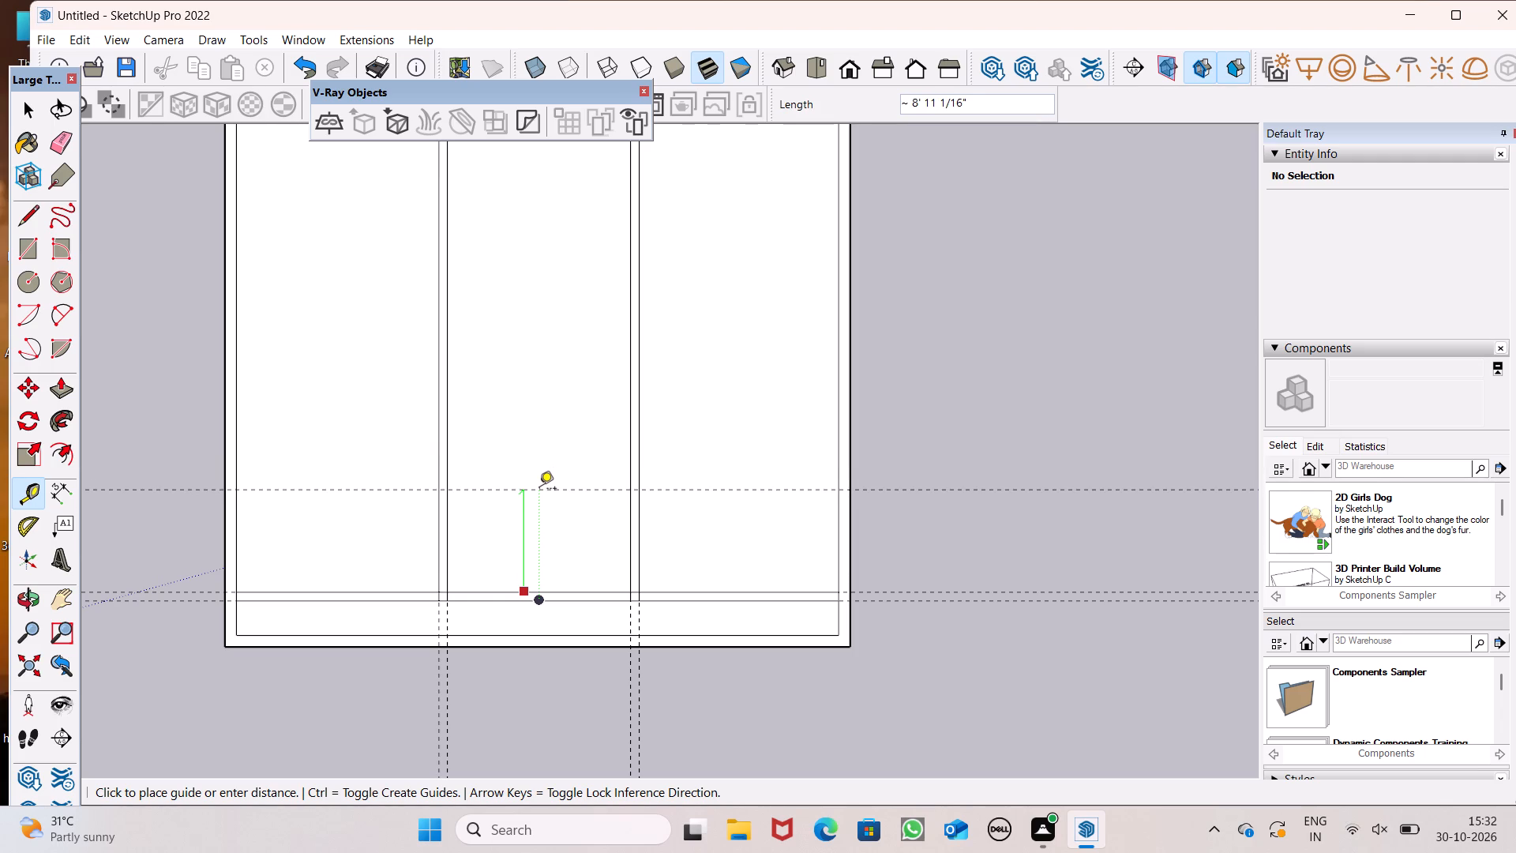
{"action": "key", "text": "9"}
{"action": "key", "text": "apostrophe"}
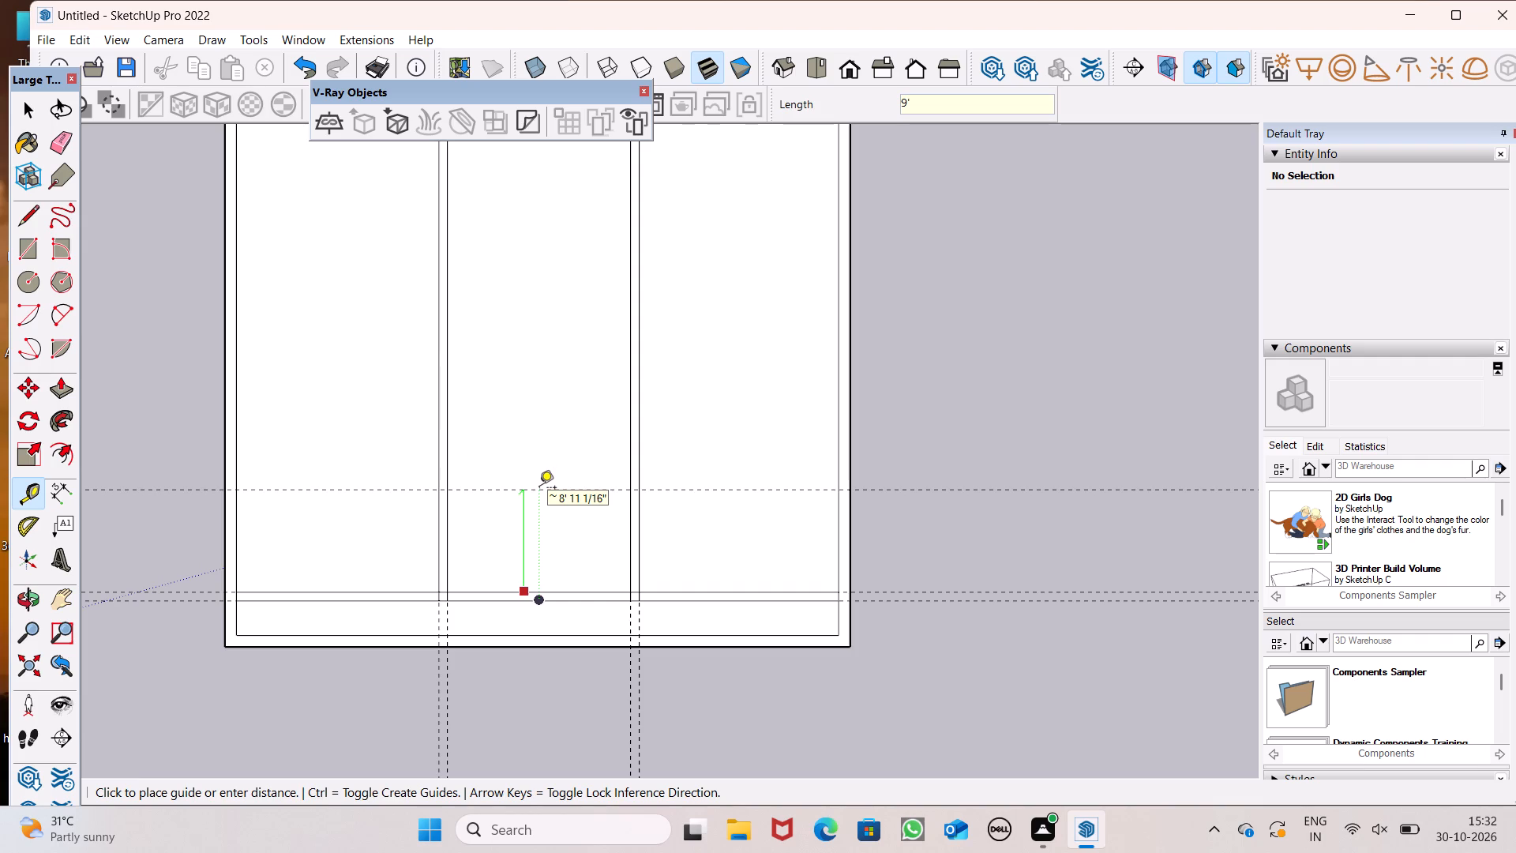
{"action": "key", "text": "Return"}
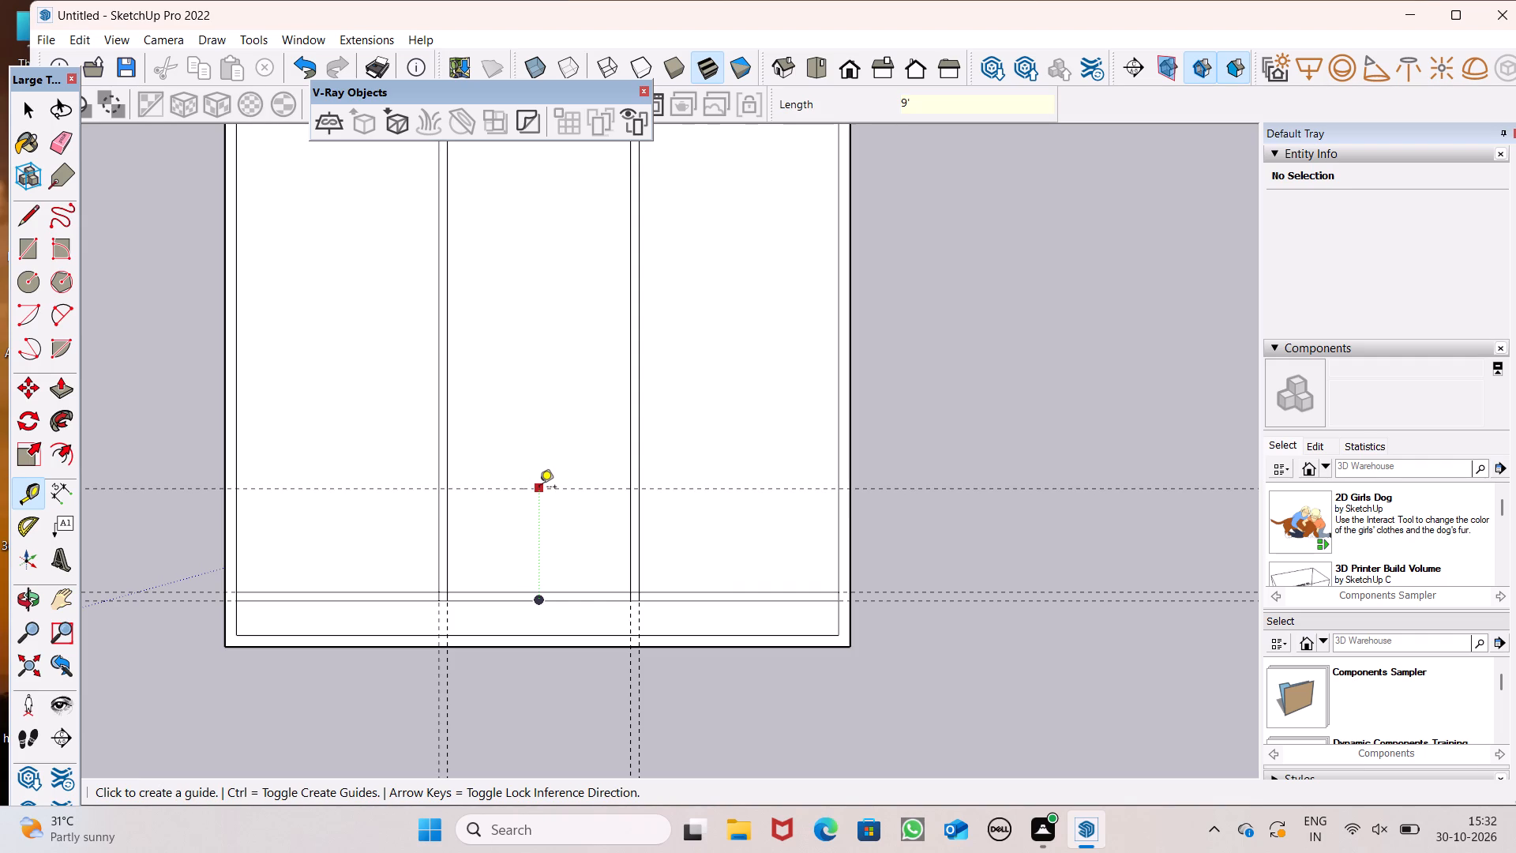
{"action": "left_click", "coordinate": [527, 493]}
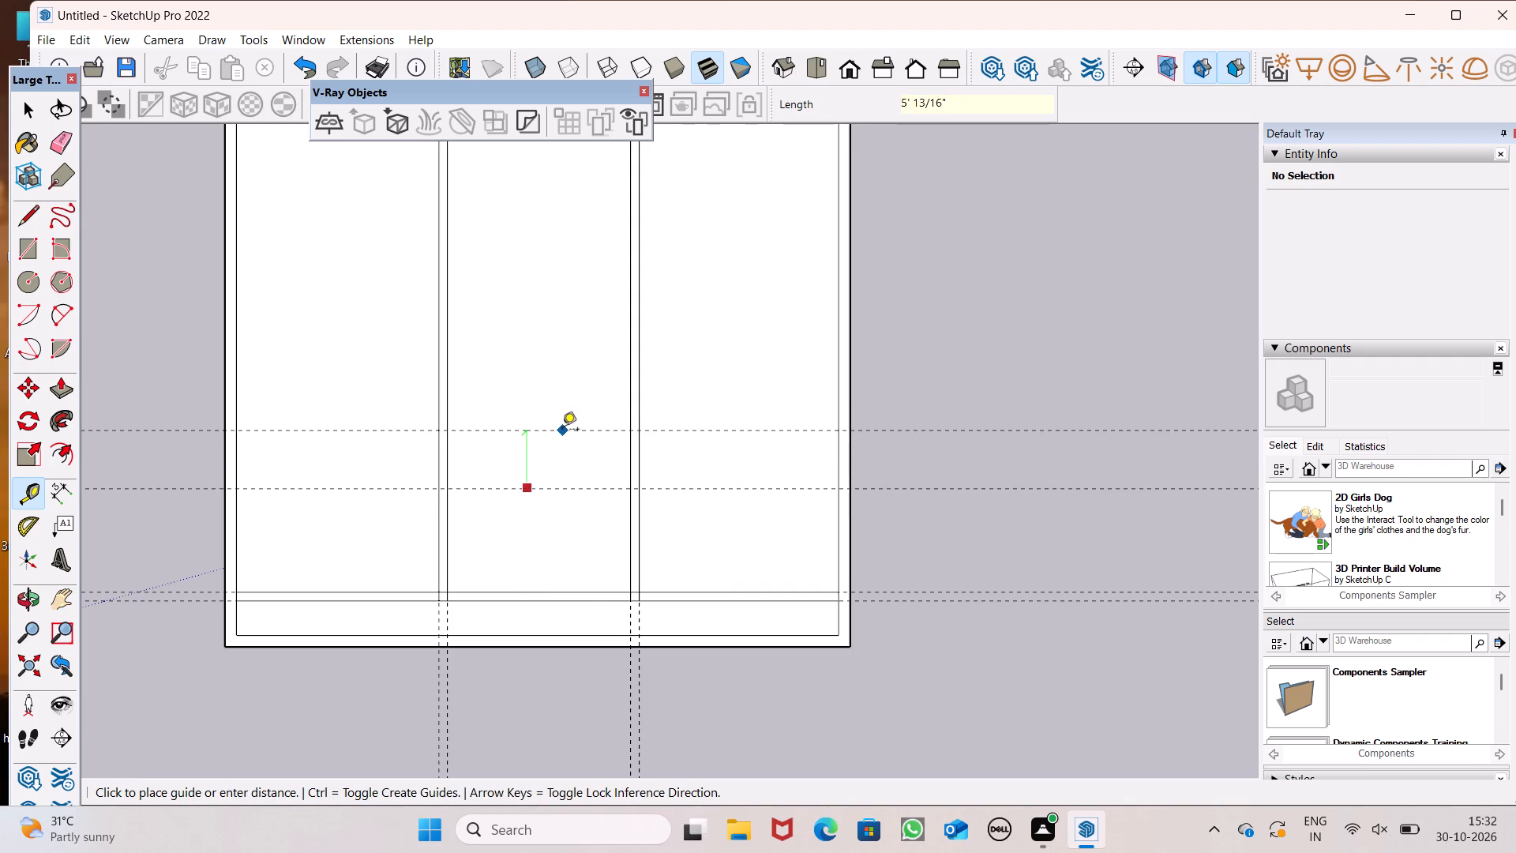
{"action": "key", "text": "9"}
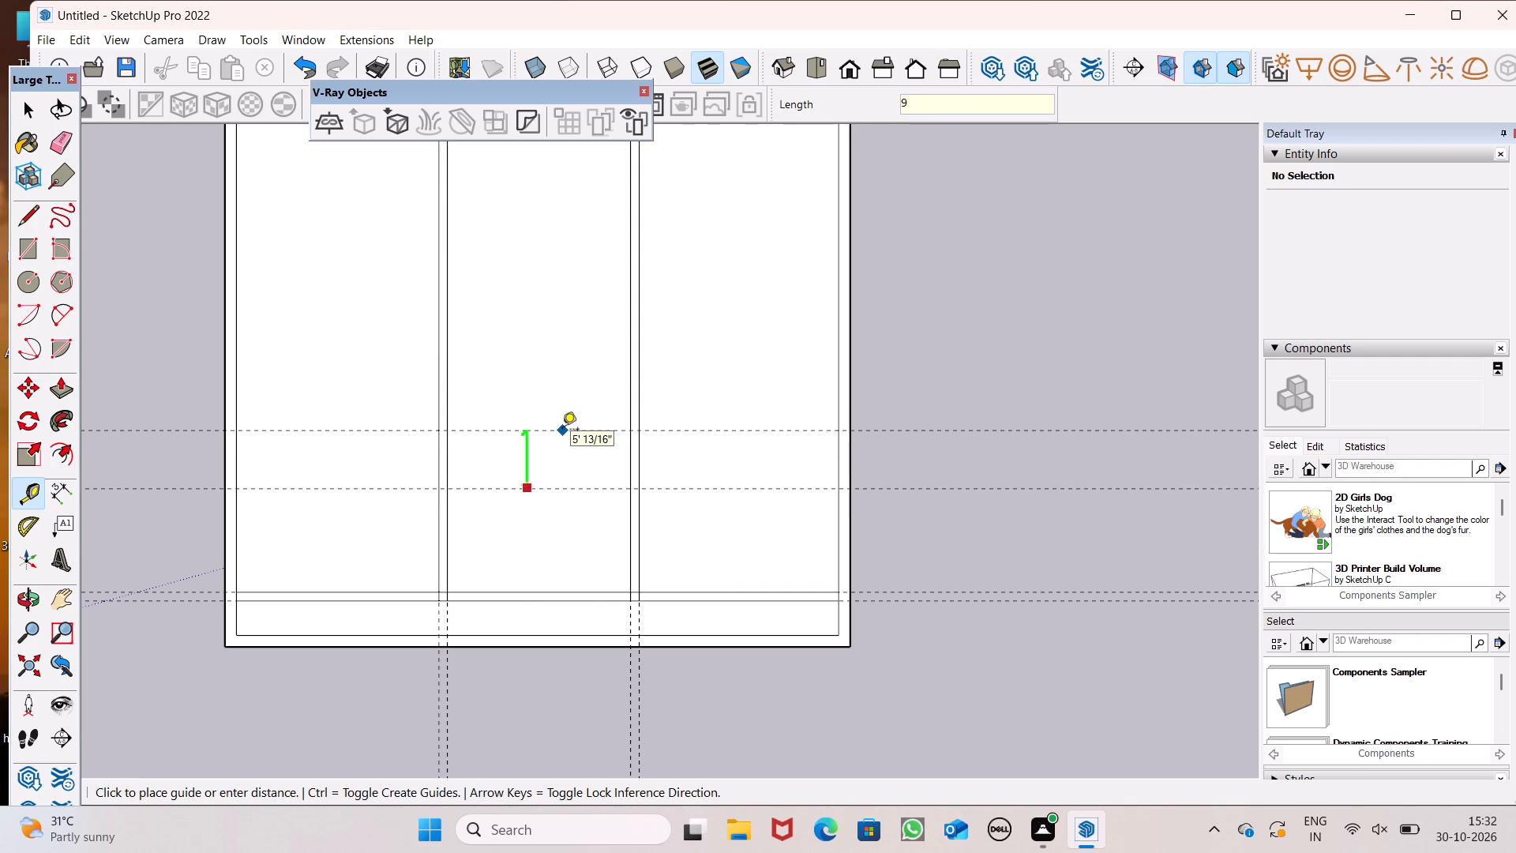
{"action": "key", "text": "shift+quotedbl"}
{"action": "key", "text": "Return"}
Draw a 9" by about 17' 5" rectangle between the new crosswise guides, spanning the outer edges of the two lengthwise strips.
{"action": "scroll", "coordinate": [562, 430], "scroll_direction": "down", "scroll_amount": 6}
{"action": "scroll", "coordinate": [536, 459], "scroll_direction": "up", "scroll_amount": 3}
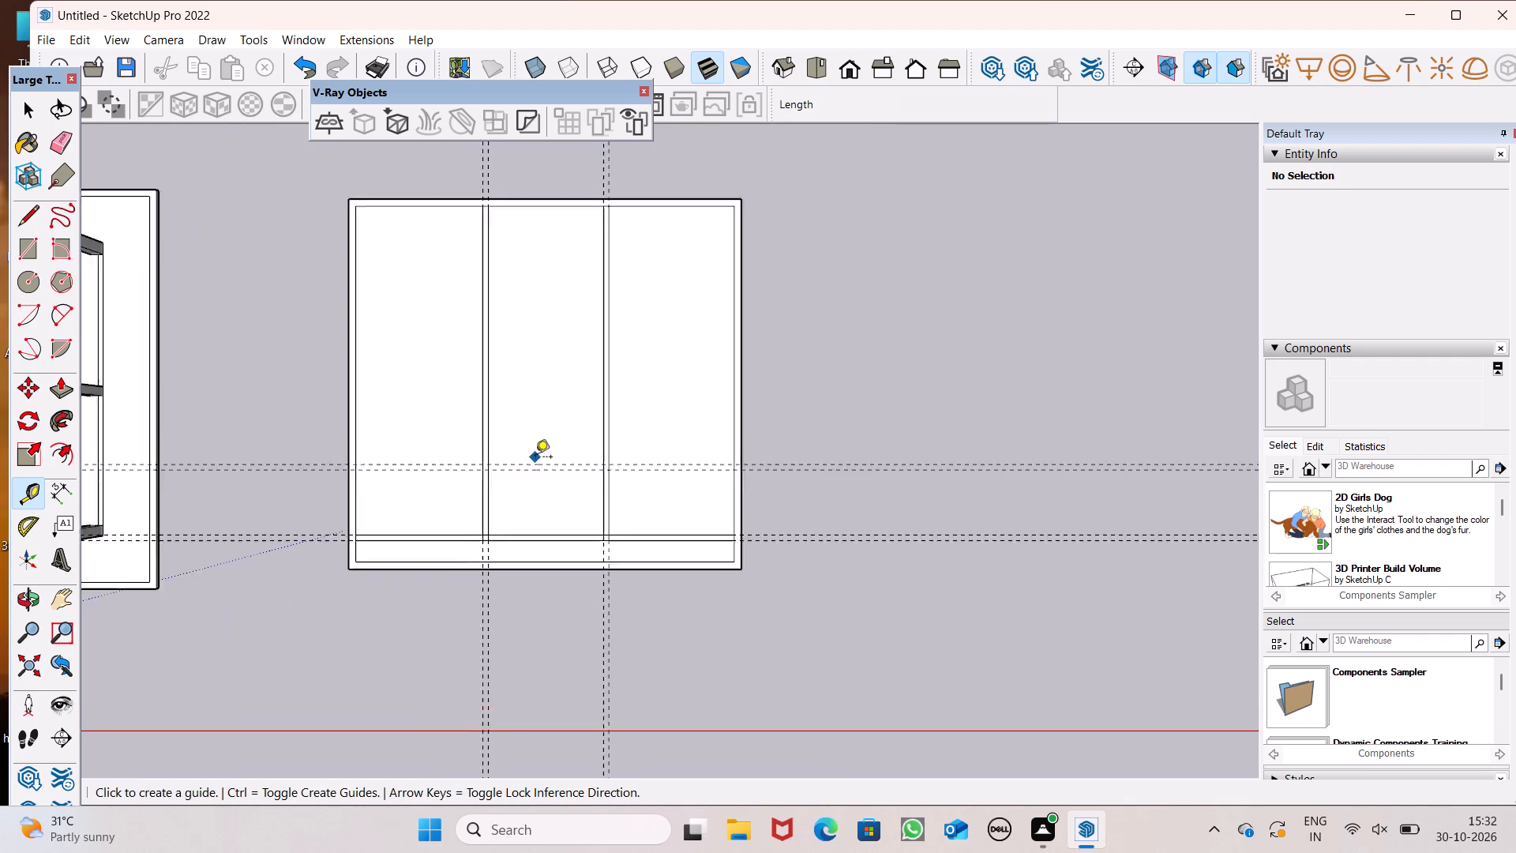
{"action": "scroll", "coordinate": [535, 458], "scroll_direction": "up", "scroll_amount": 3}
{"action": "left_click", "coordinate": [30, 246]}
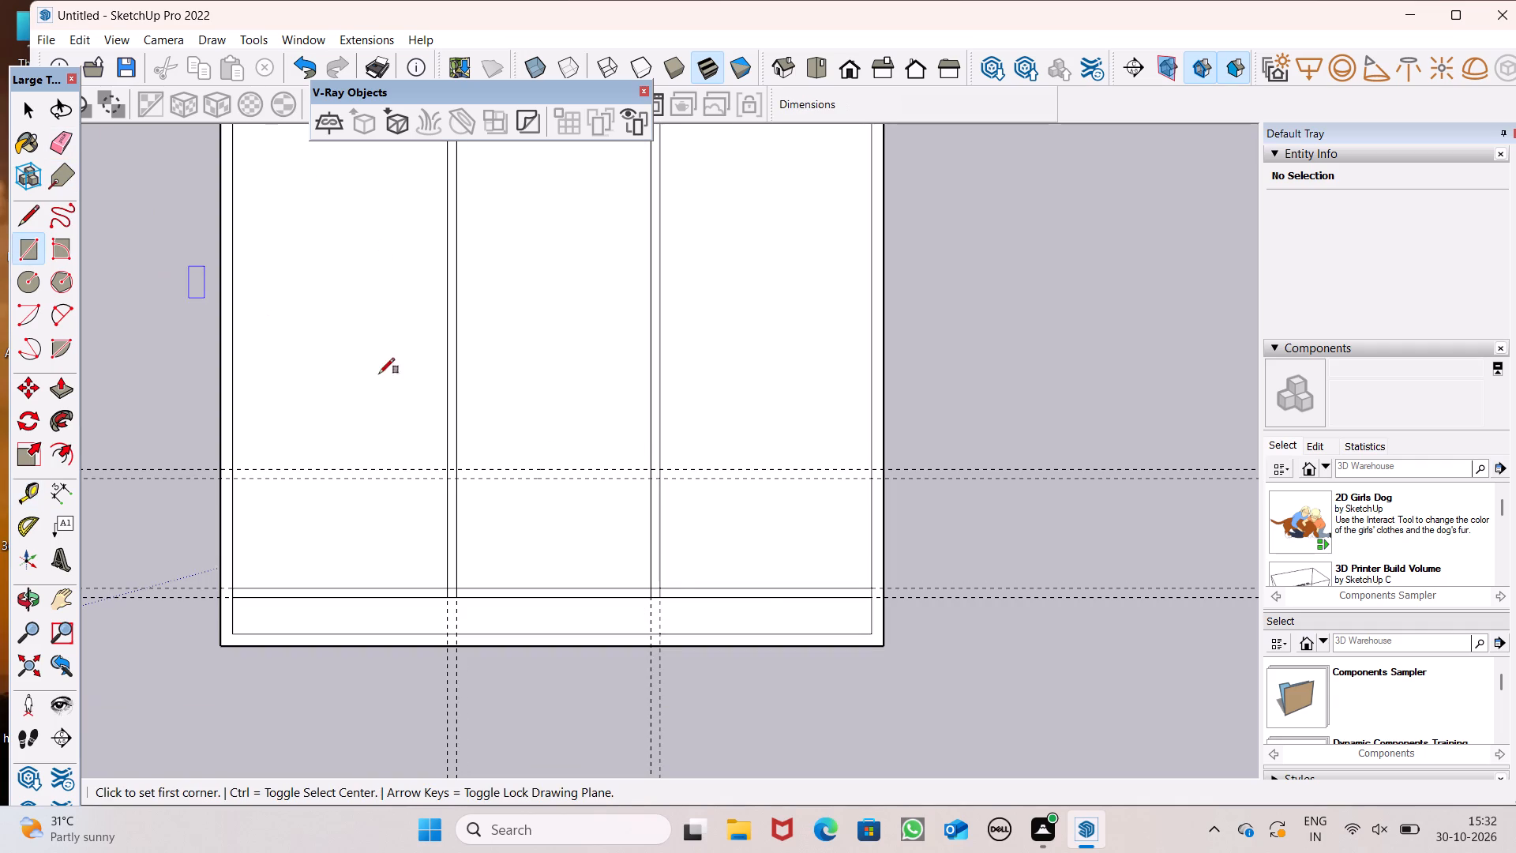
{"action": "scroll", "coordinate": [756, 577], "scroll_direction": "up", "scroll_amount": 4}
{"action": "left_click", "coordinate": [311, 421]}
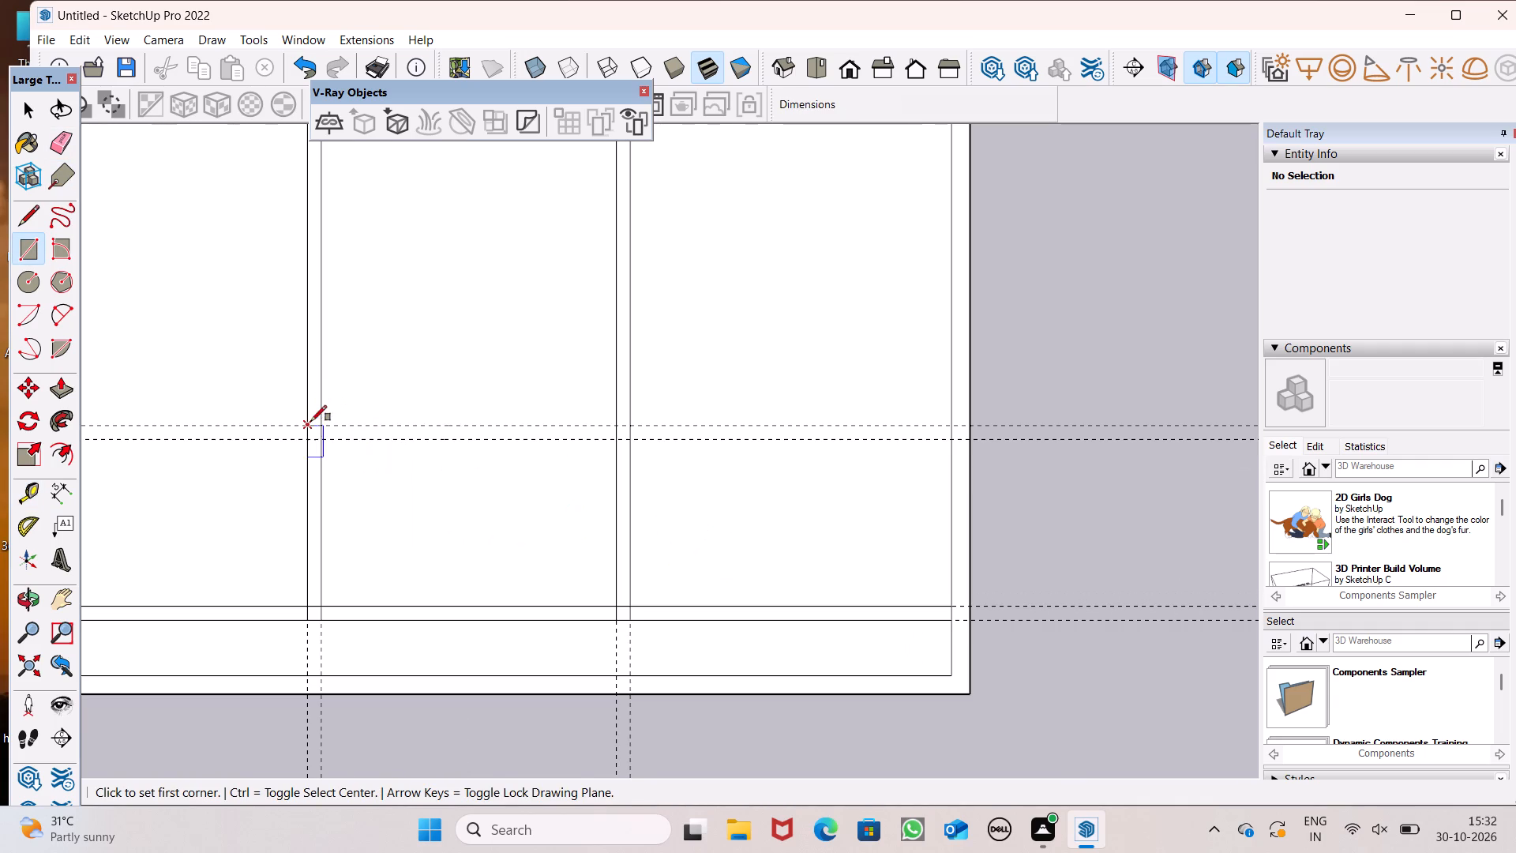
{"action": "left_click", "coordinate": [629, 442]}
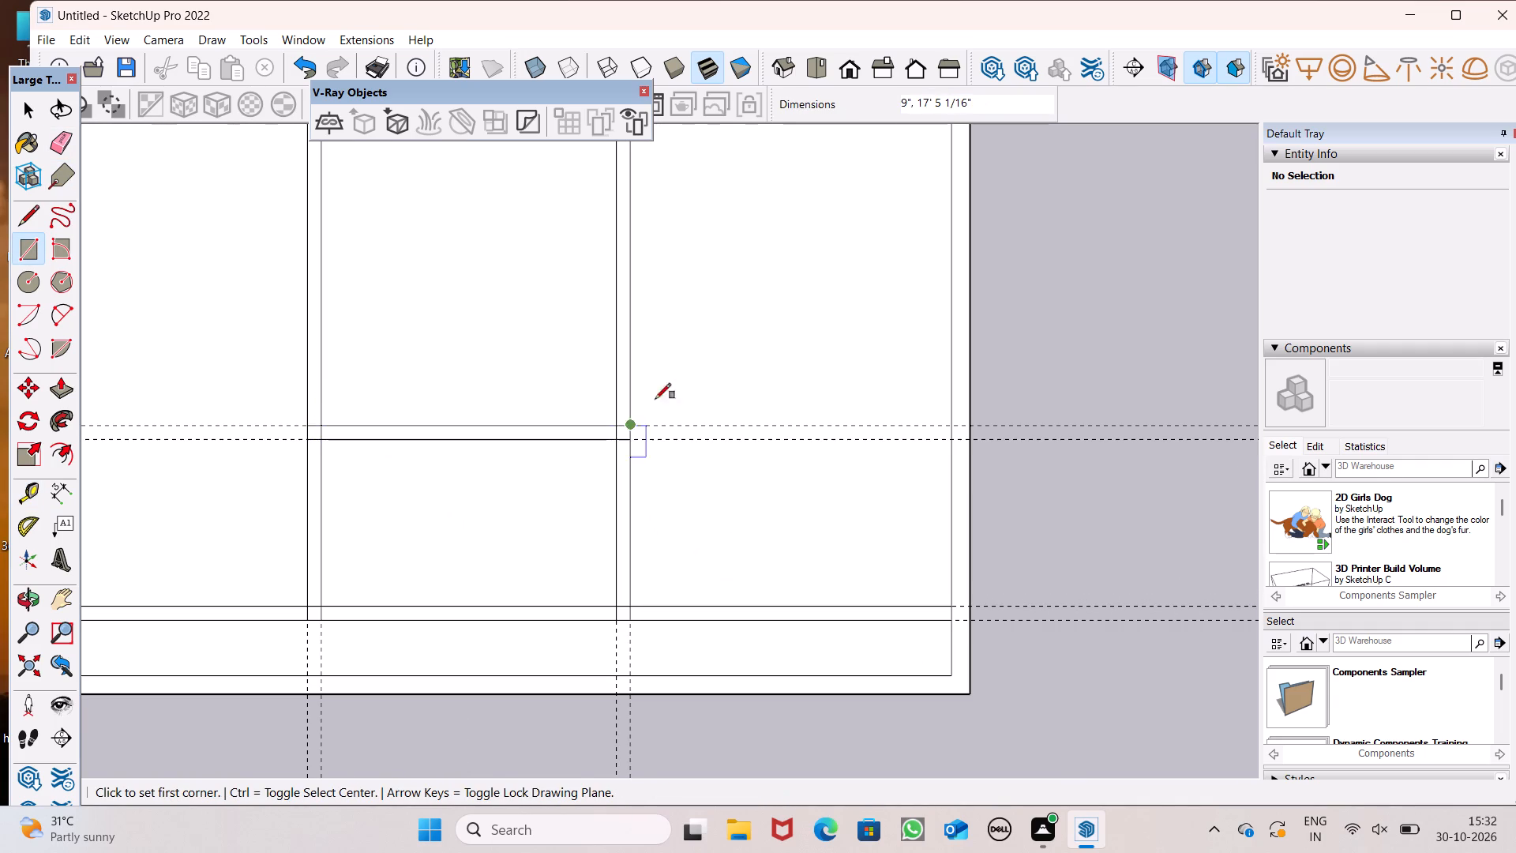
Erase all the crosswise and lengthwise guide lines around the cover's top.
{"action": "scroll", "coordinate": [800, 418], "scroll_direction": "down", "scroll_amount": 7}
{"action": "scroll", "coordinate": [428, 495], "scroll_direction": "down", "scroll_amount": 1}
{"action": "left_click", "coordinate": [54, 137]}
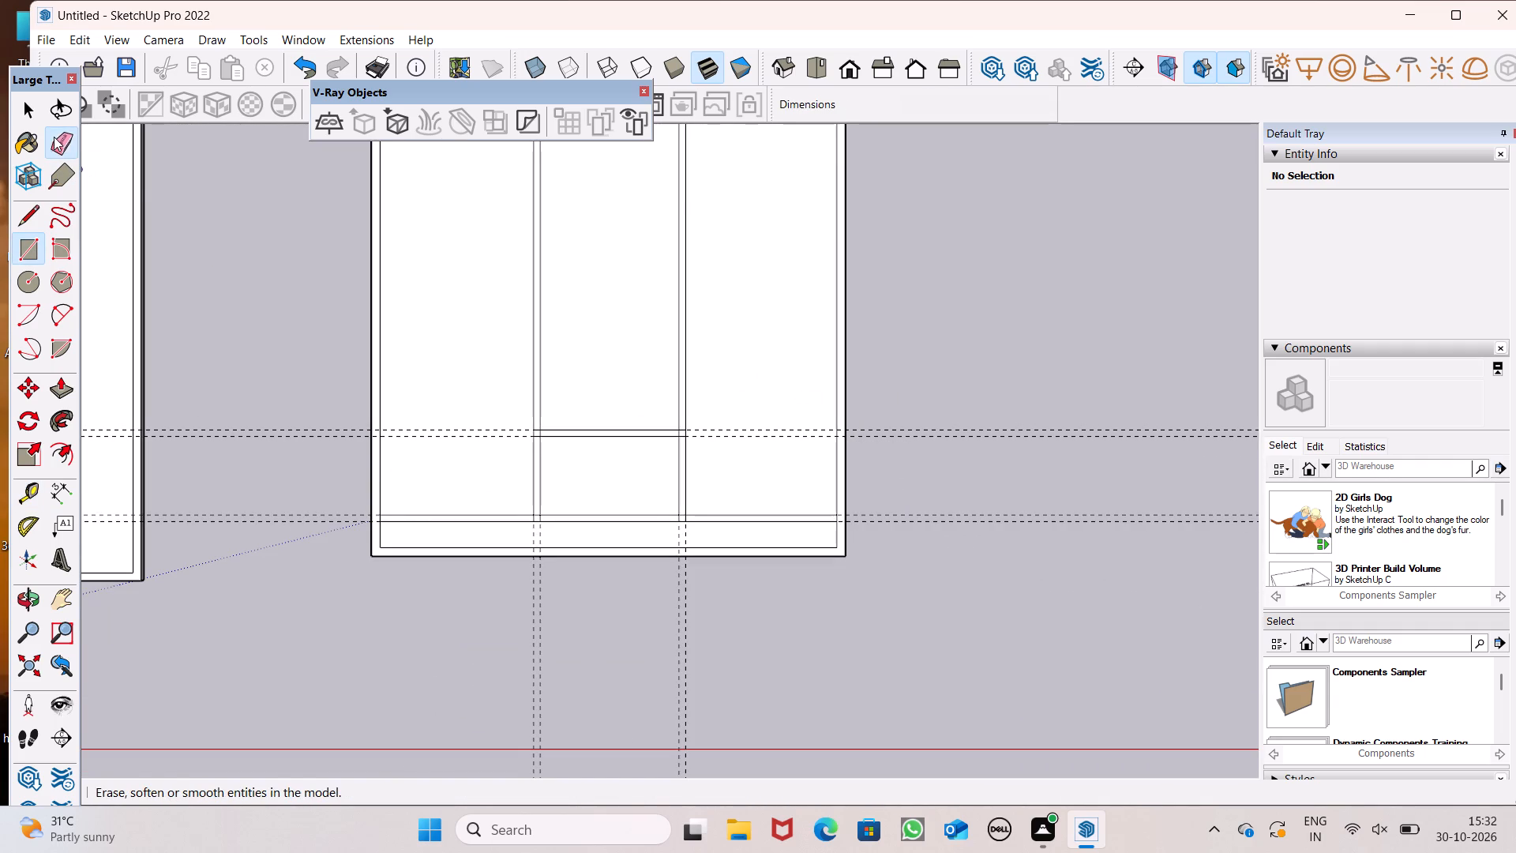
{"action": "left_click_drag", "start_coordinate": [264, 409], "coordinate": [277, 539]}
{"action": "left_click_drag", "start_coordinate": [603, 626], "coordinate": [558, 636]}
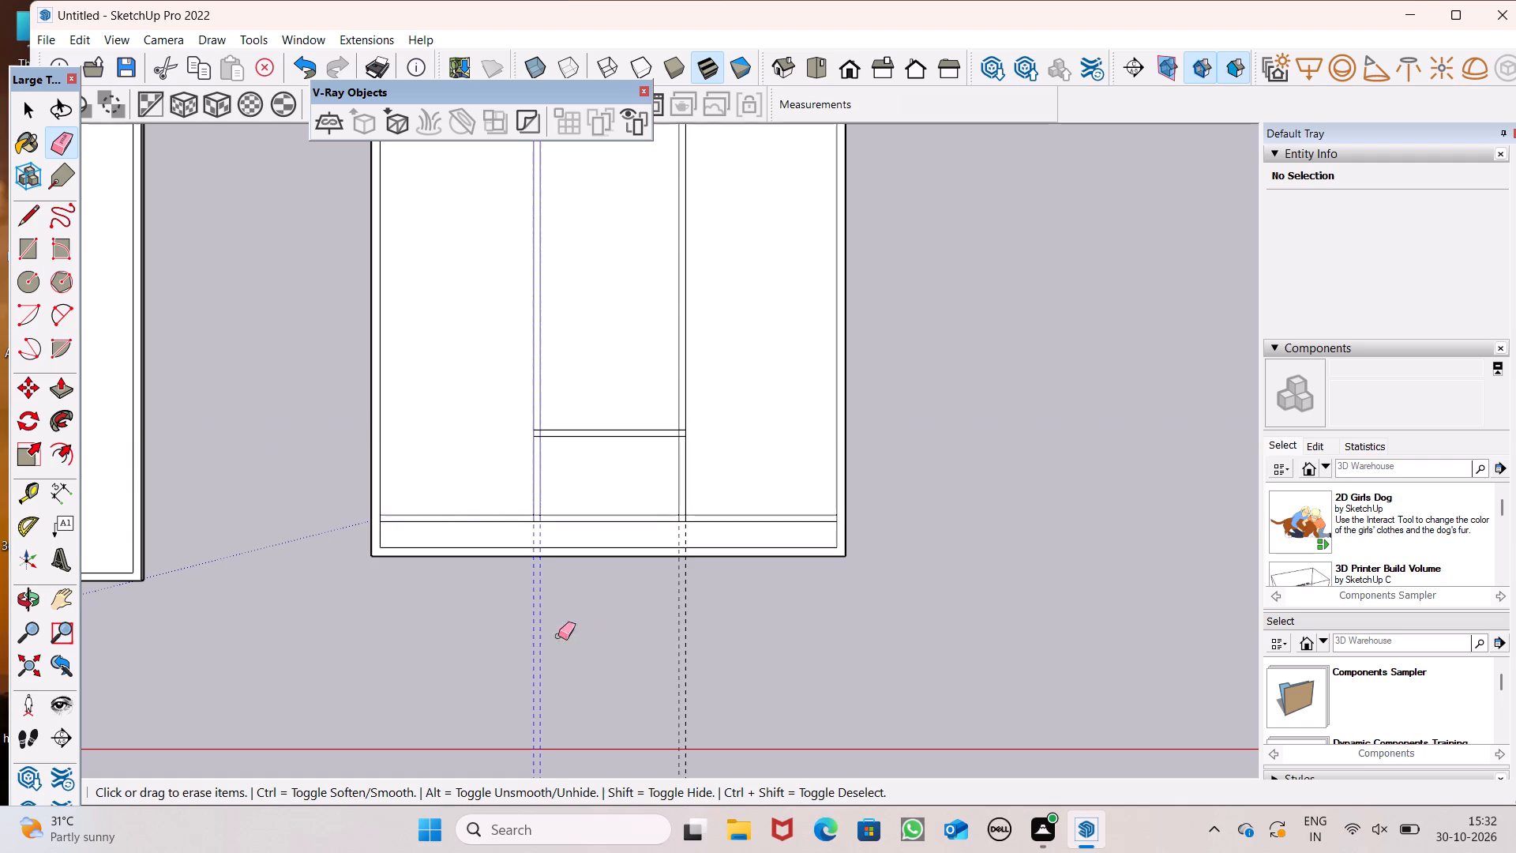
{"action": "left_click_drag", "start_coordinate": [558, 636], "coordinate": [516, 635]}
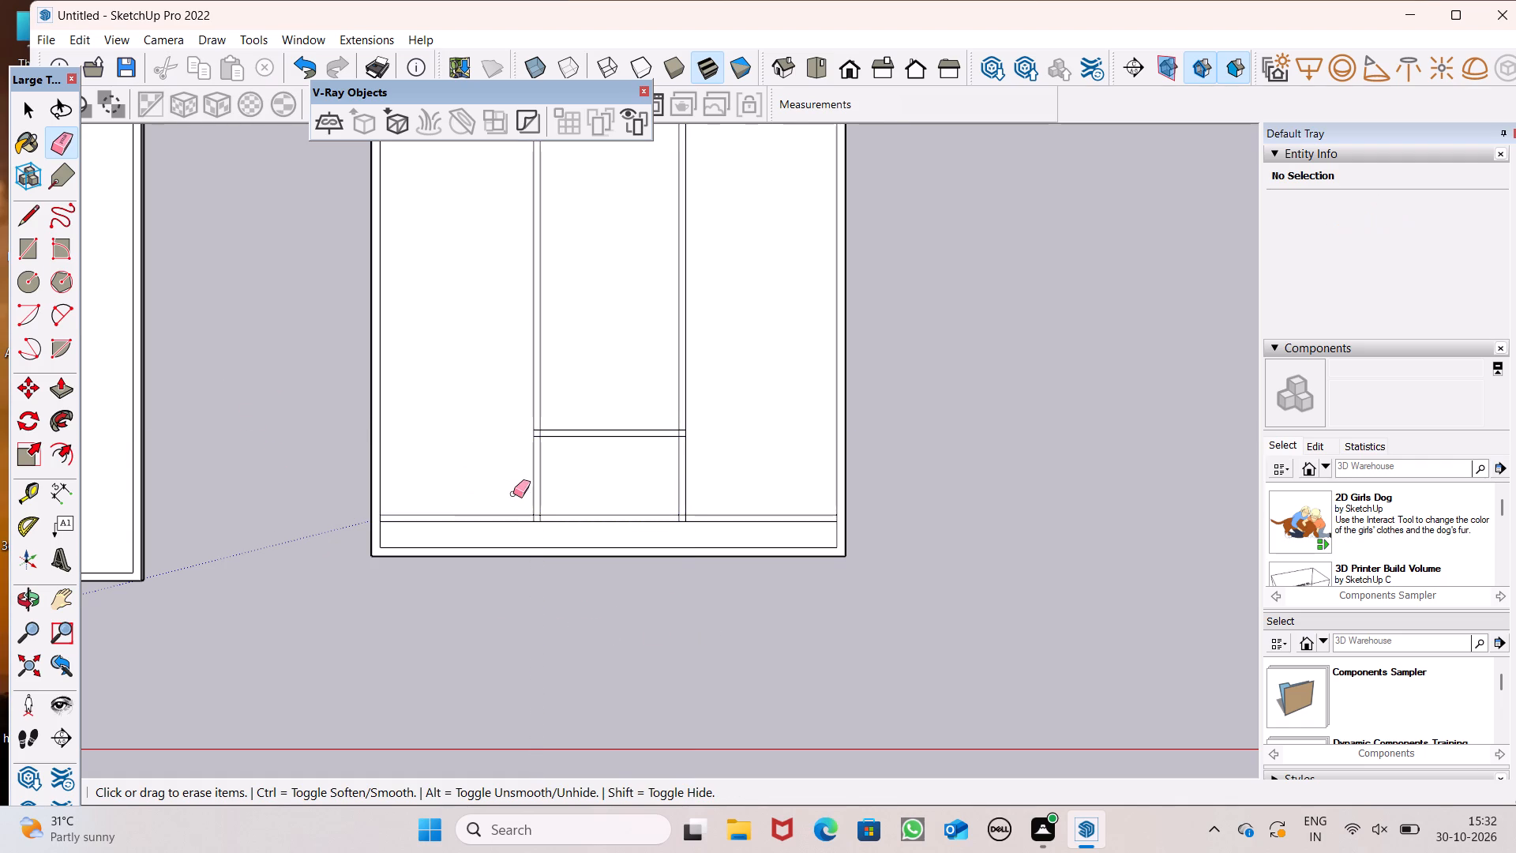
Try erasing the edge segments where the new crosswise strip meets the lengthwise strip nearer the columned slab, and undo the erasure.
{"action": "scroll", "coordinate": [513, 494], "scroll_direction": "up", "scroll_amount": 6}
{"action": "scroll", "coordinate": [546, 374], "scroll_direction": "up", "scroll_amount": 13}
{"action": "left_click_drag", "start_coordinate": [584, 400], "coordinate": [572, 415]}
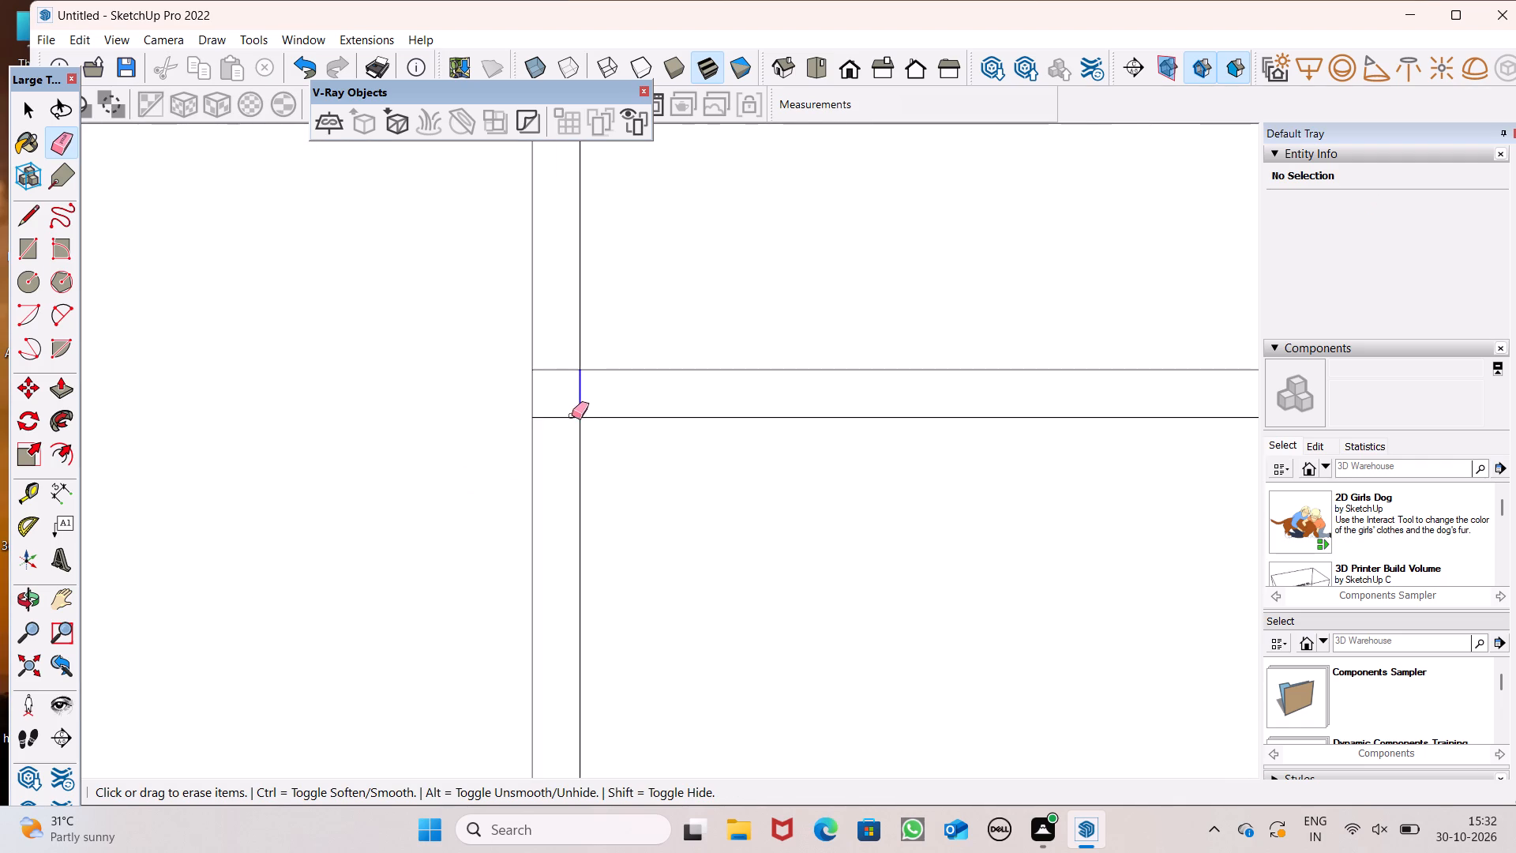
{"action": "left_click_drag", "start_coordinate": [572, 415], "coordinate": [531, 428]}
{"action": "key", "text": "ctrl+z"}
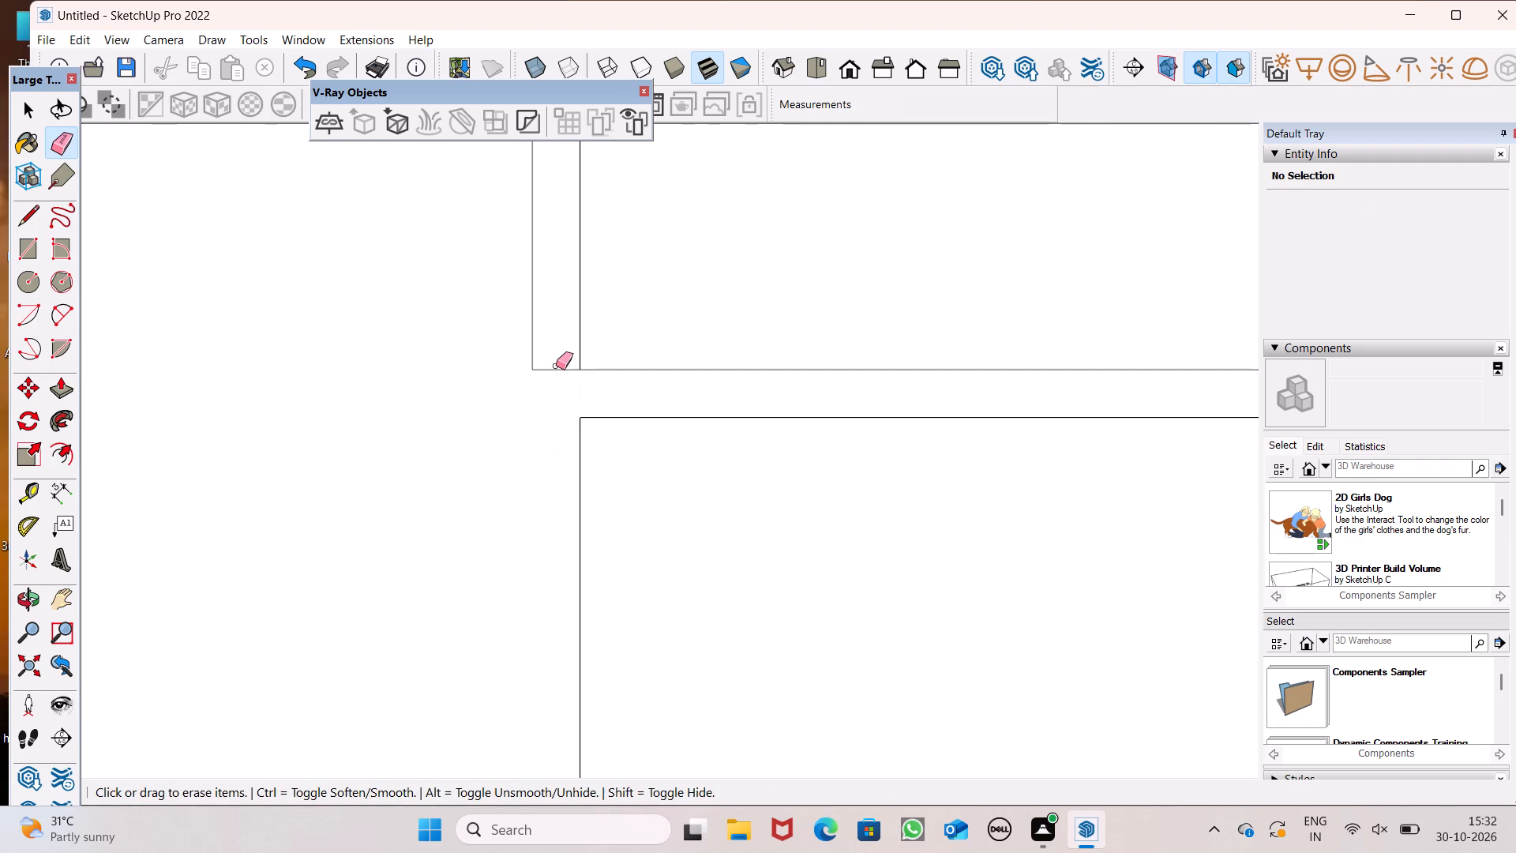
Erase the overlapping edge segments at both ends of the new crosswise strip so it opens into the two lengthwise strips.
{"action": "left_click_drag", "start_coordinate": [571, 363], "coordinate": [574, 383]}
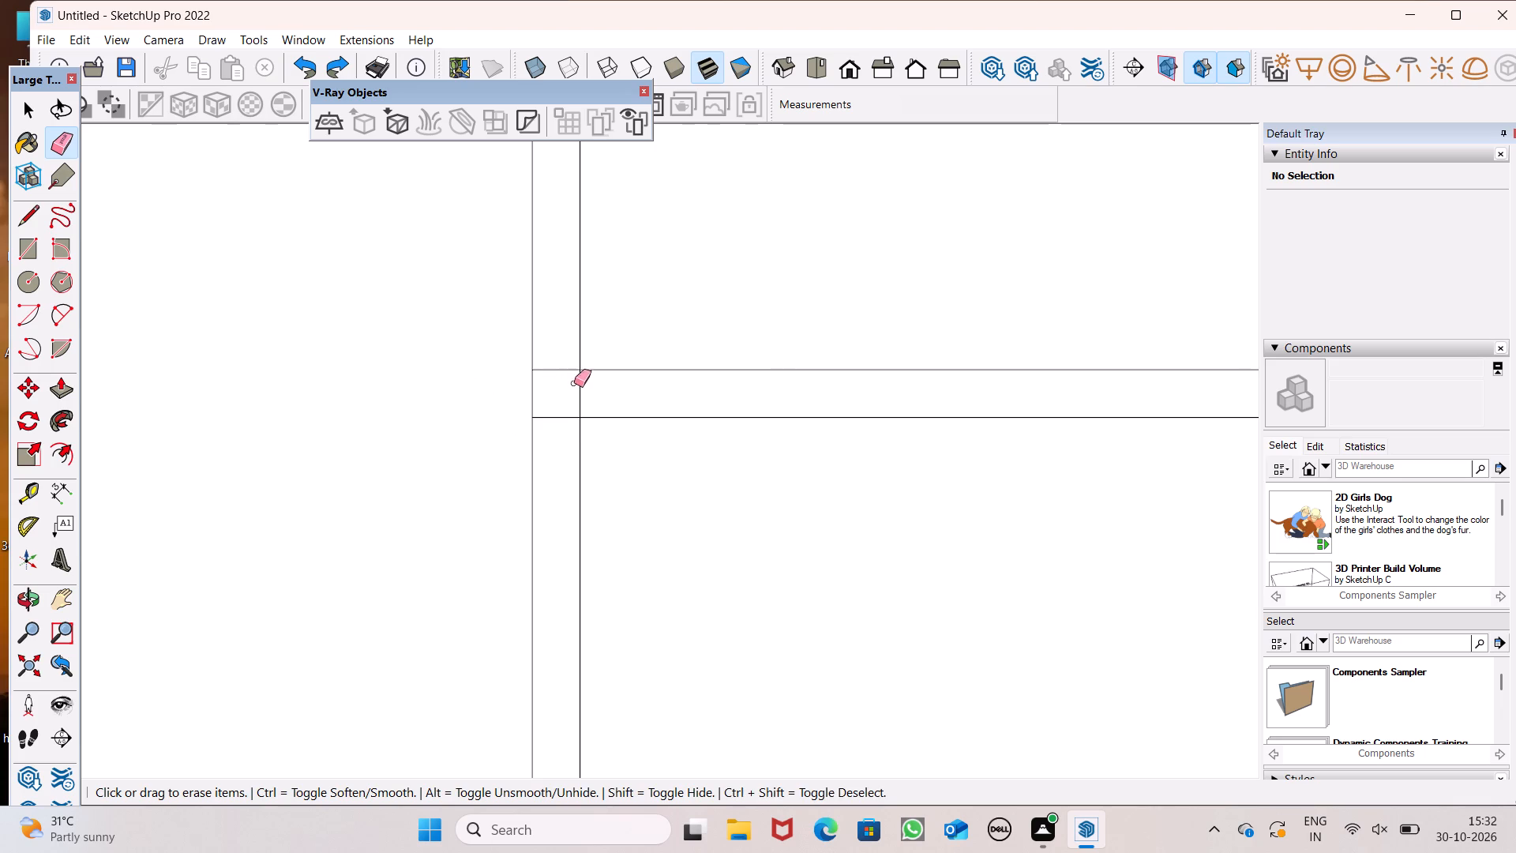
{"action": "left_click_drag", "start_coordinate": [574, 383], "coordinate": [558, 426]}
{"action": "scroll", "coordinate": [540, 390], "scroll_direction": "down", "scroll_amount": 4}
{"action": "scroll", "coordinate": [349, 307], "scroll_direction": "down", "scroll_amount": 4}
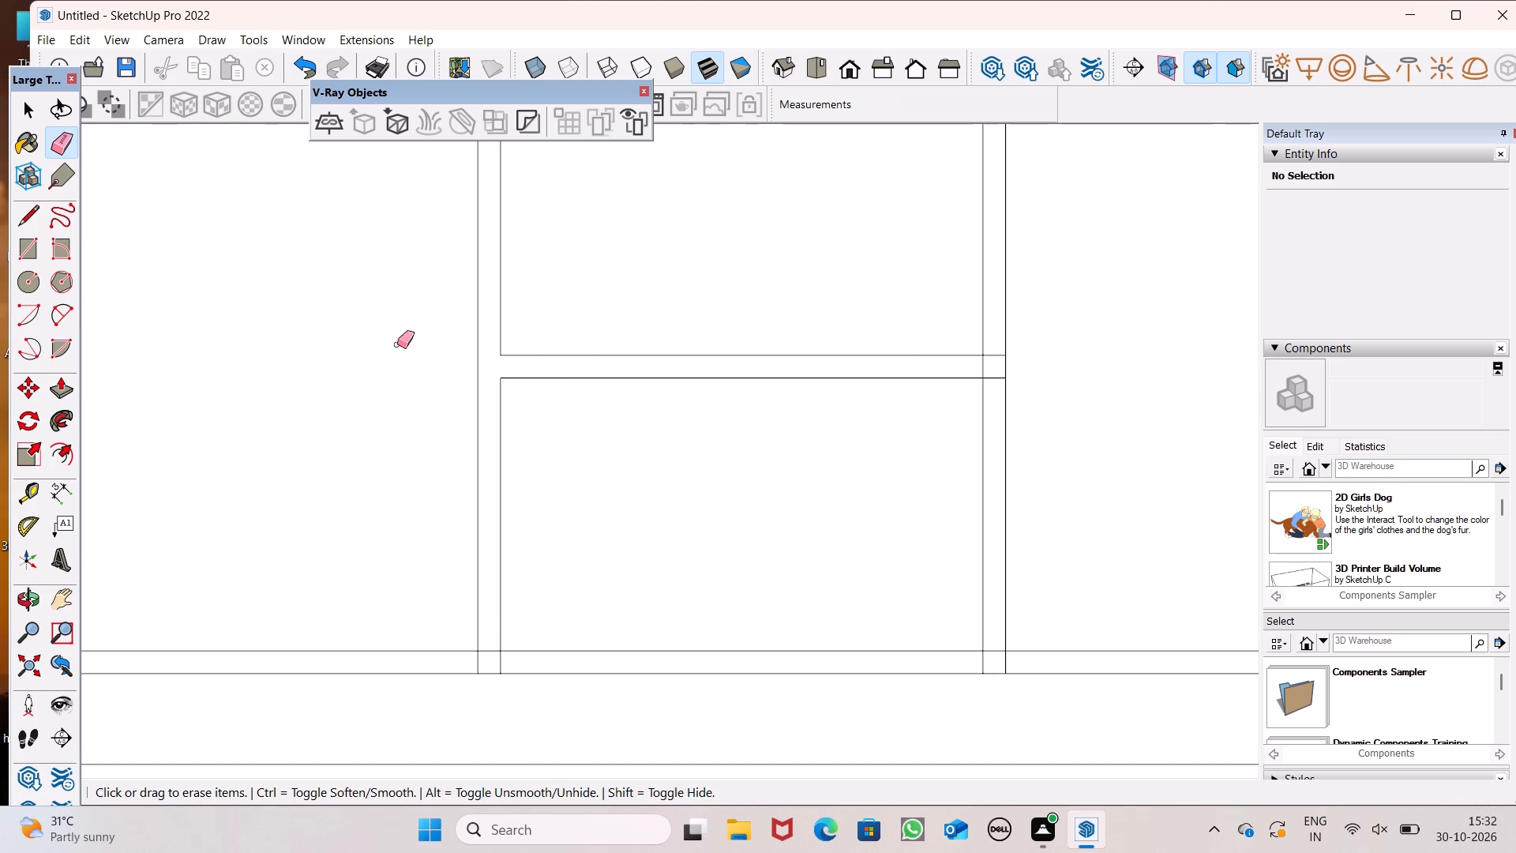
{"action": "scroll", "coordinate": [740, 295], "scroll_direction": "down", "scroll_amount": 2}
{"action": "scroll", "coordinate": [1024, 311], "scroll_direction": "up", "scroll_amount": 5}
{"action": "scroll", "coordinate": [908, 397], "scroll_direction": "up", "scroll_amount": 7}
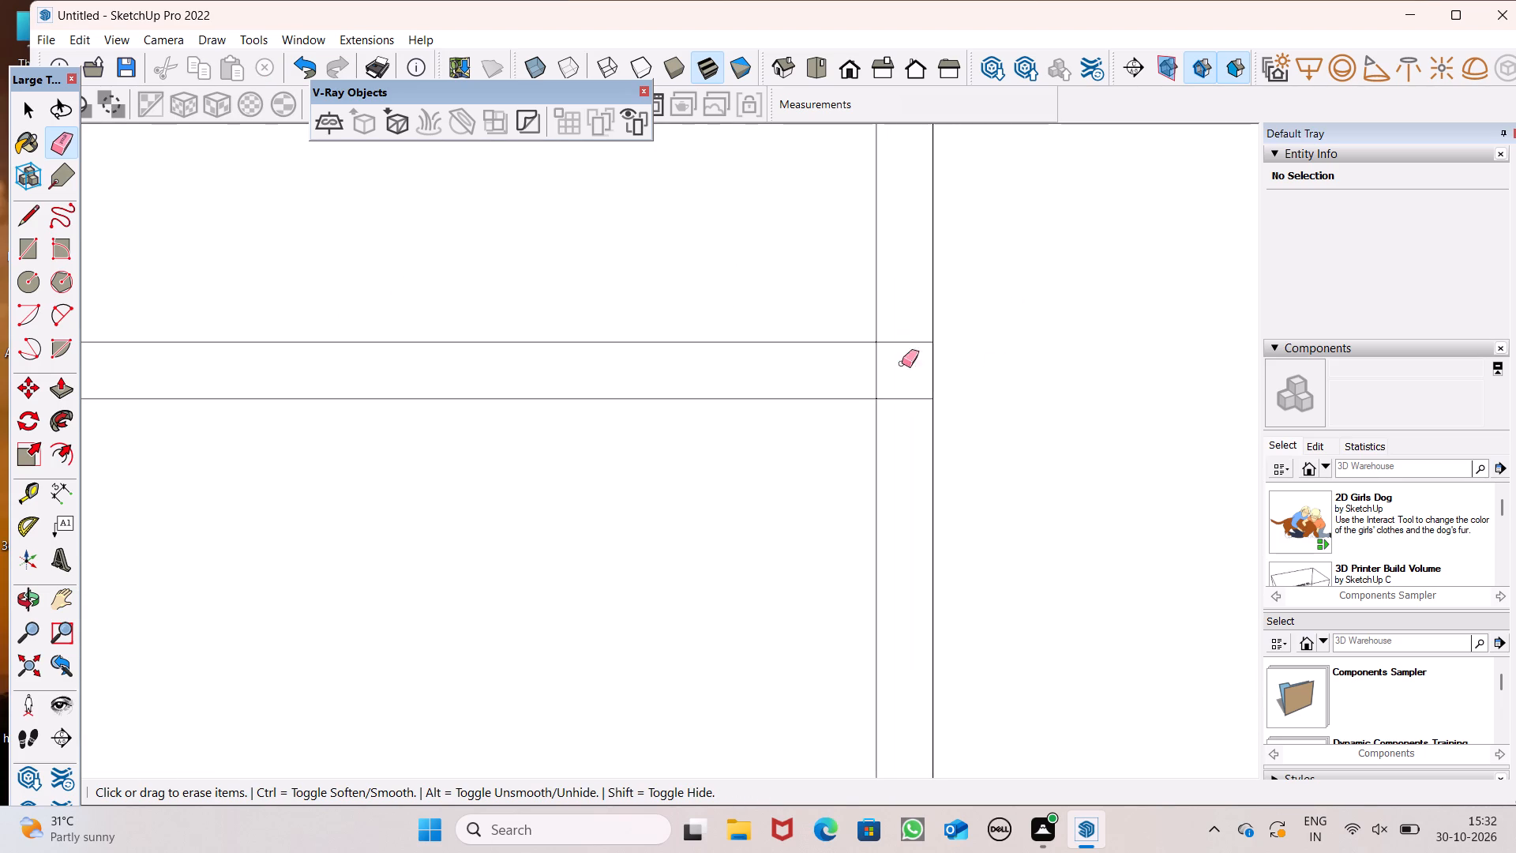
{"action": "left_click_drag", "start_coordinate": [887, 309], "coordinate": [882, 364]}
Erase the crossing edge segments where the lengthwise strip nearer the columned slab meets the outer crosswise strip, keeping its middle-panel side.
{"action": "scroll", "coordinate": [842, 277], "scroll_direction": "down", "scroll_amount": 5}
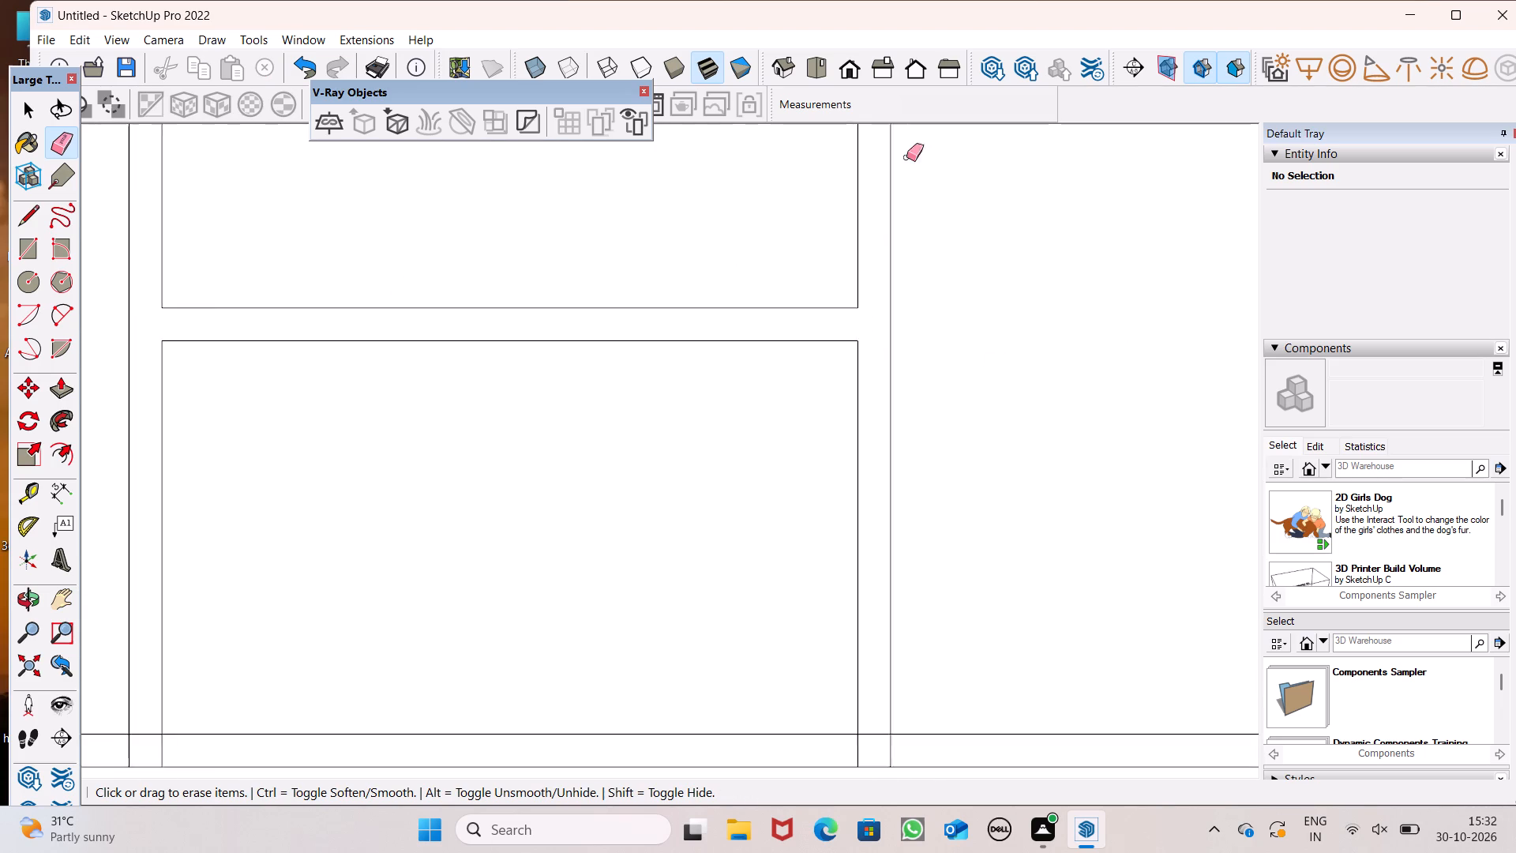
{"action": "scroll", "coordinate": [906, 157], "scroll_direction": "down", "scroll_amount": 11}
{"action": "scroll", "coordinate": [617, 499], "scroll_direction": "up", "scroll_amount": 7}
{"action": "scroll", "coordinate": [547, 429], "scroll_direction": "up", "scroll_amount": 6}
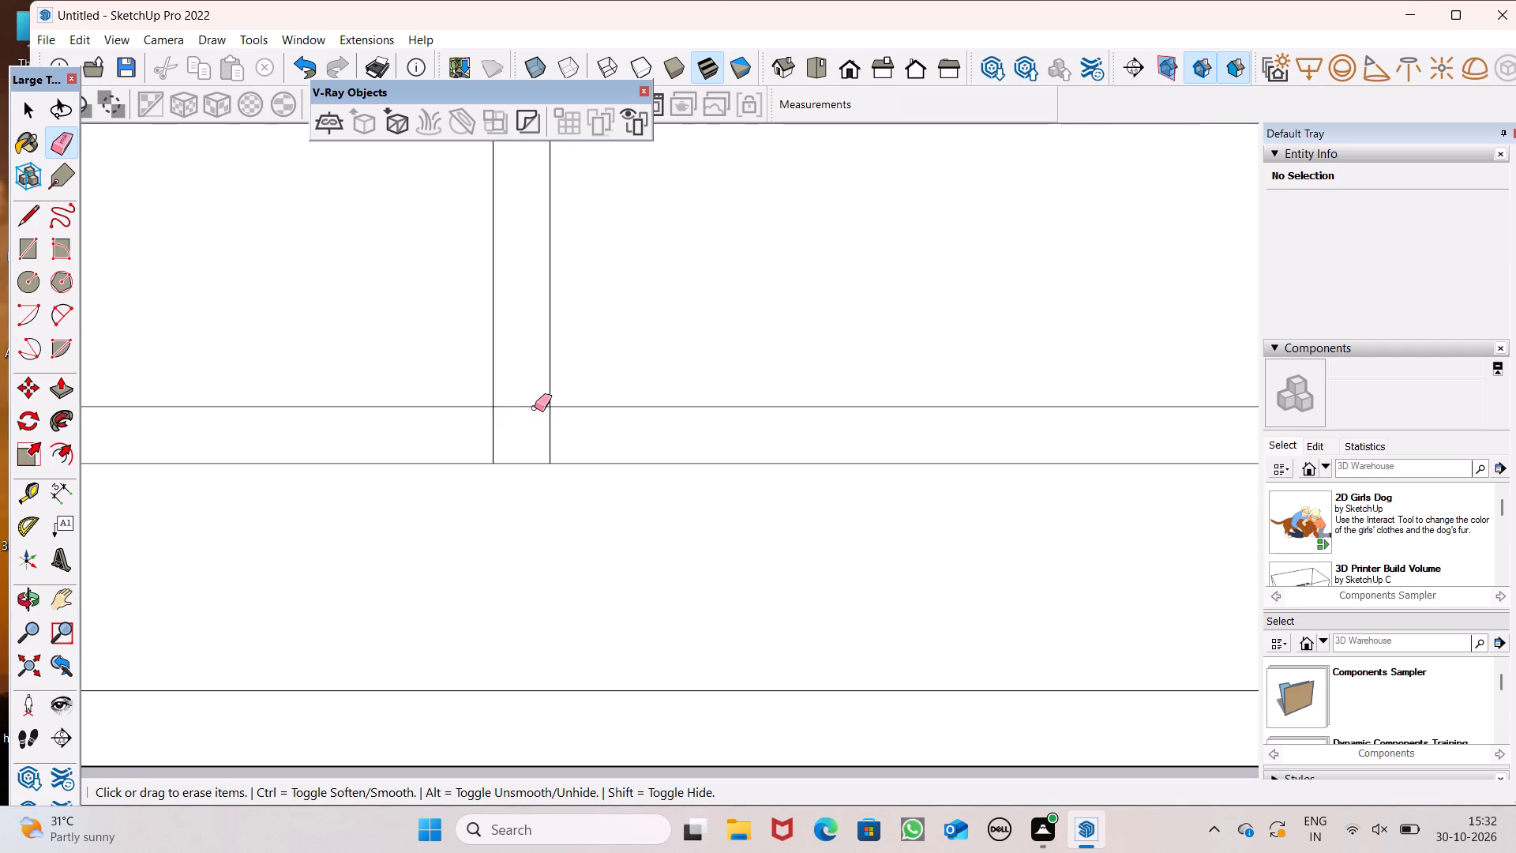
{"action": "left_click_drag", "start_coordinate": [531, 404], "coordinate": [507, 430]}
{"action": "scroll", "coordinate": [510, 432], "scroll_direction": "down", "scroll_amount": 4}
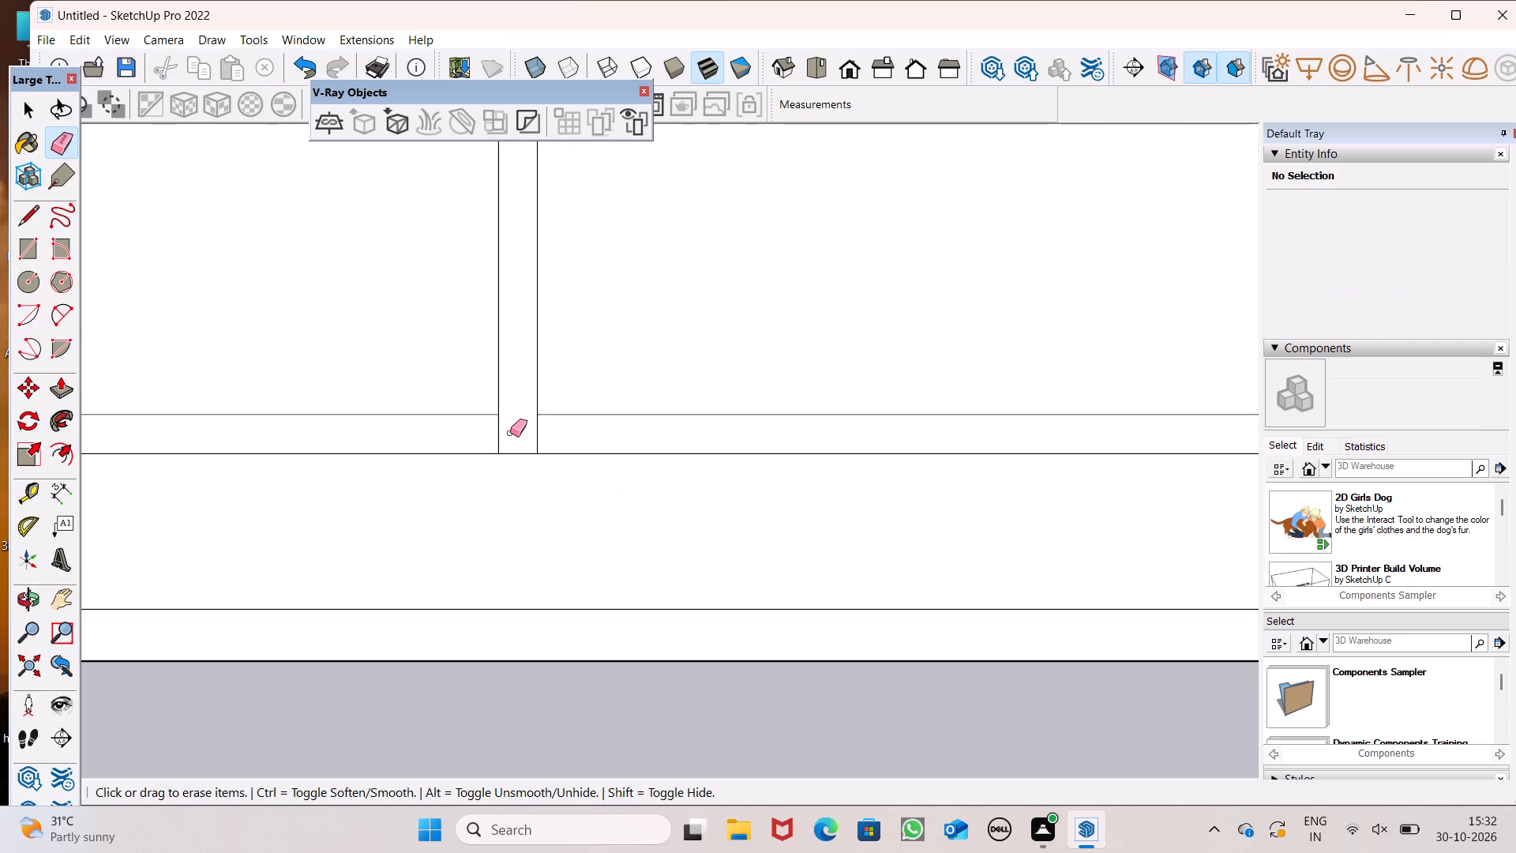
{"action": "left_click_drag", "start_coordinate": [509, 432], "coordinate": [481, 433]}
{"action": "scroll", "coordinate": [321, 426], "scroll_direction": "down", "scroll_amount": 15}
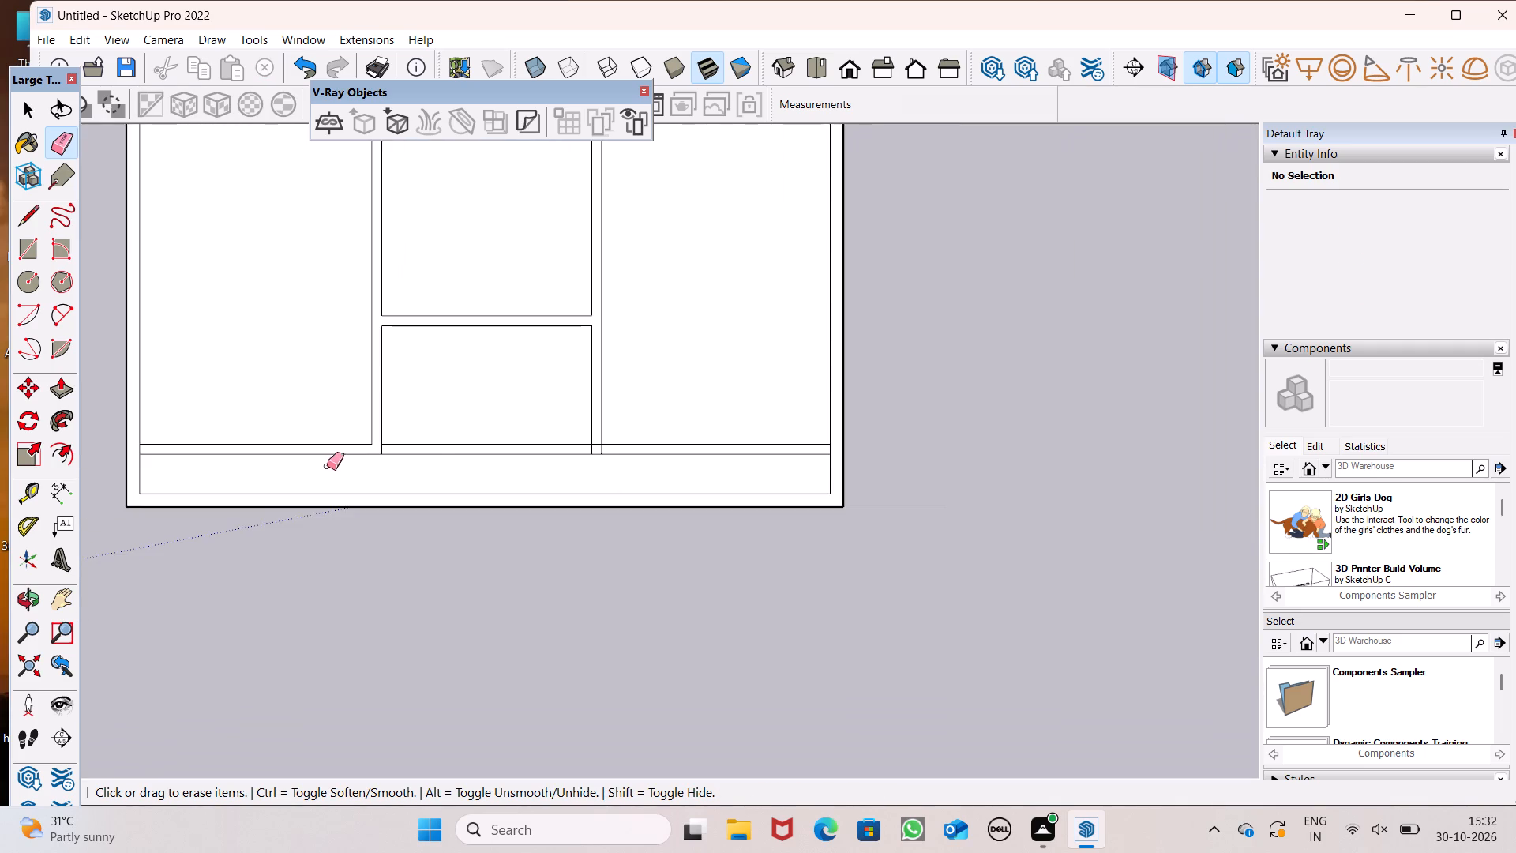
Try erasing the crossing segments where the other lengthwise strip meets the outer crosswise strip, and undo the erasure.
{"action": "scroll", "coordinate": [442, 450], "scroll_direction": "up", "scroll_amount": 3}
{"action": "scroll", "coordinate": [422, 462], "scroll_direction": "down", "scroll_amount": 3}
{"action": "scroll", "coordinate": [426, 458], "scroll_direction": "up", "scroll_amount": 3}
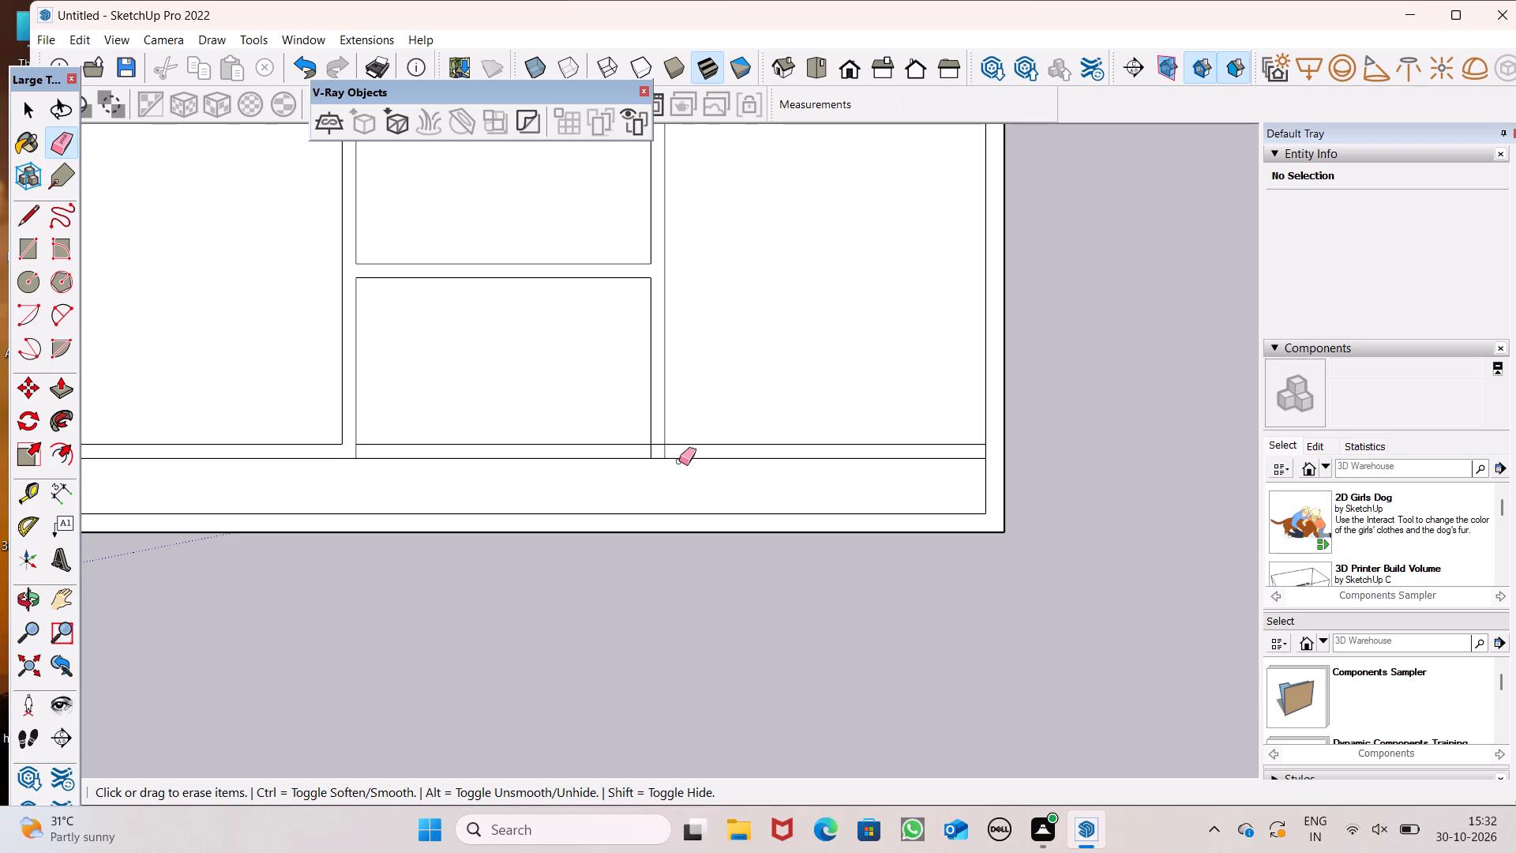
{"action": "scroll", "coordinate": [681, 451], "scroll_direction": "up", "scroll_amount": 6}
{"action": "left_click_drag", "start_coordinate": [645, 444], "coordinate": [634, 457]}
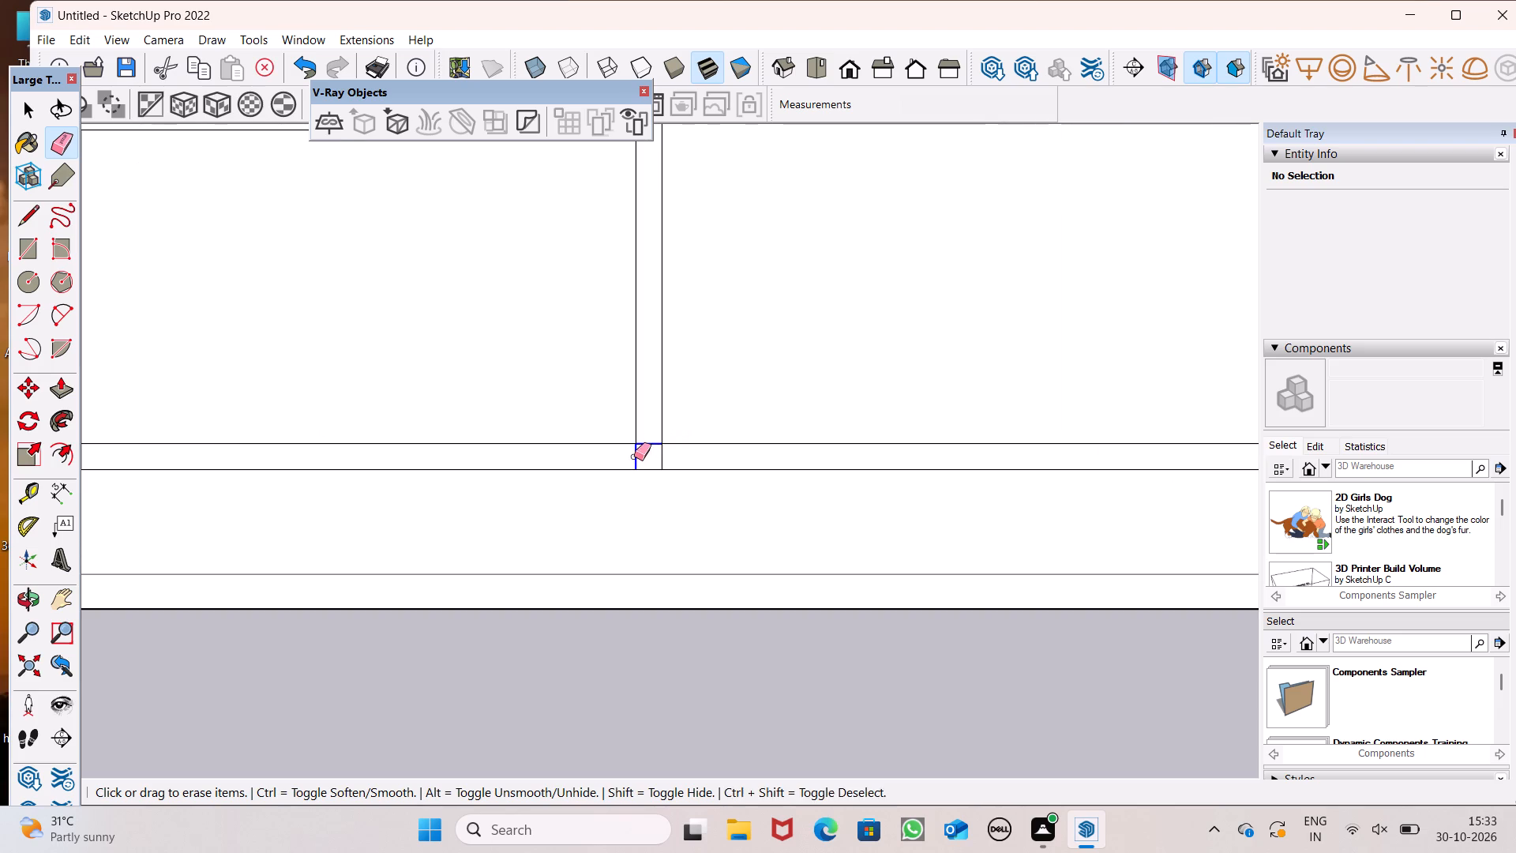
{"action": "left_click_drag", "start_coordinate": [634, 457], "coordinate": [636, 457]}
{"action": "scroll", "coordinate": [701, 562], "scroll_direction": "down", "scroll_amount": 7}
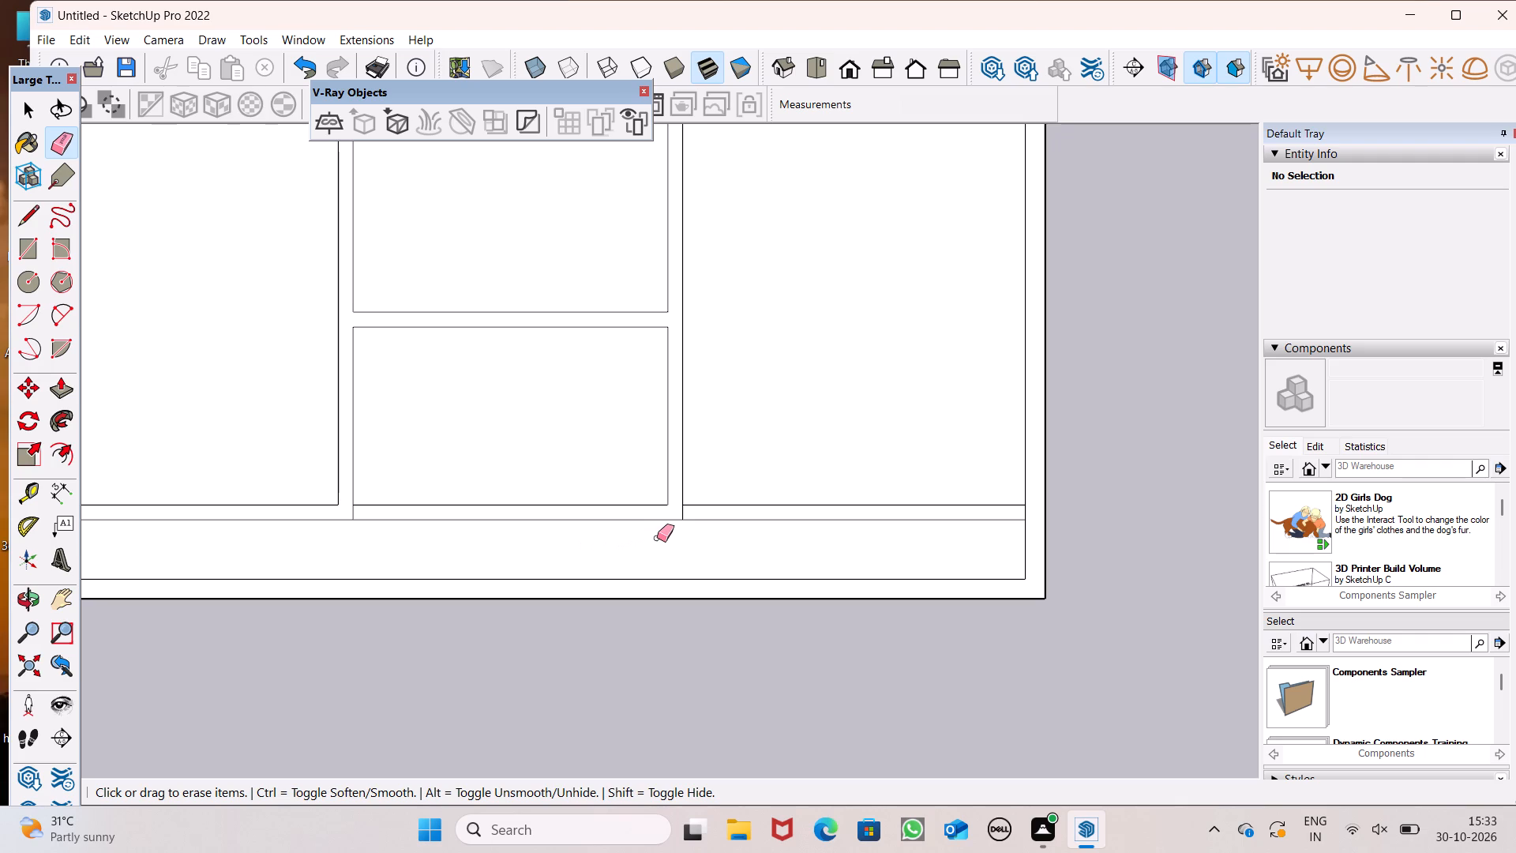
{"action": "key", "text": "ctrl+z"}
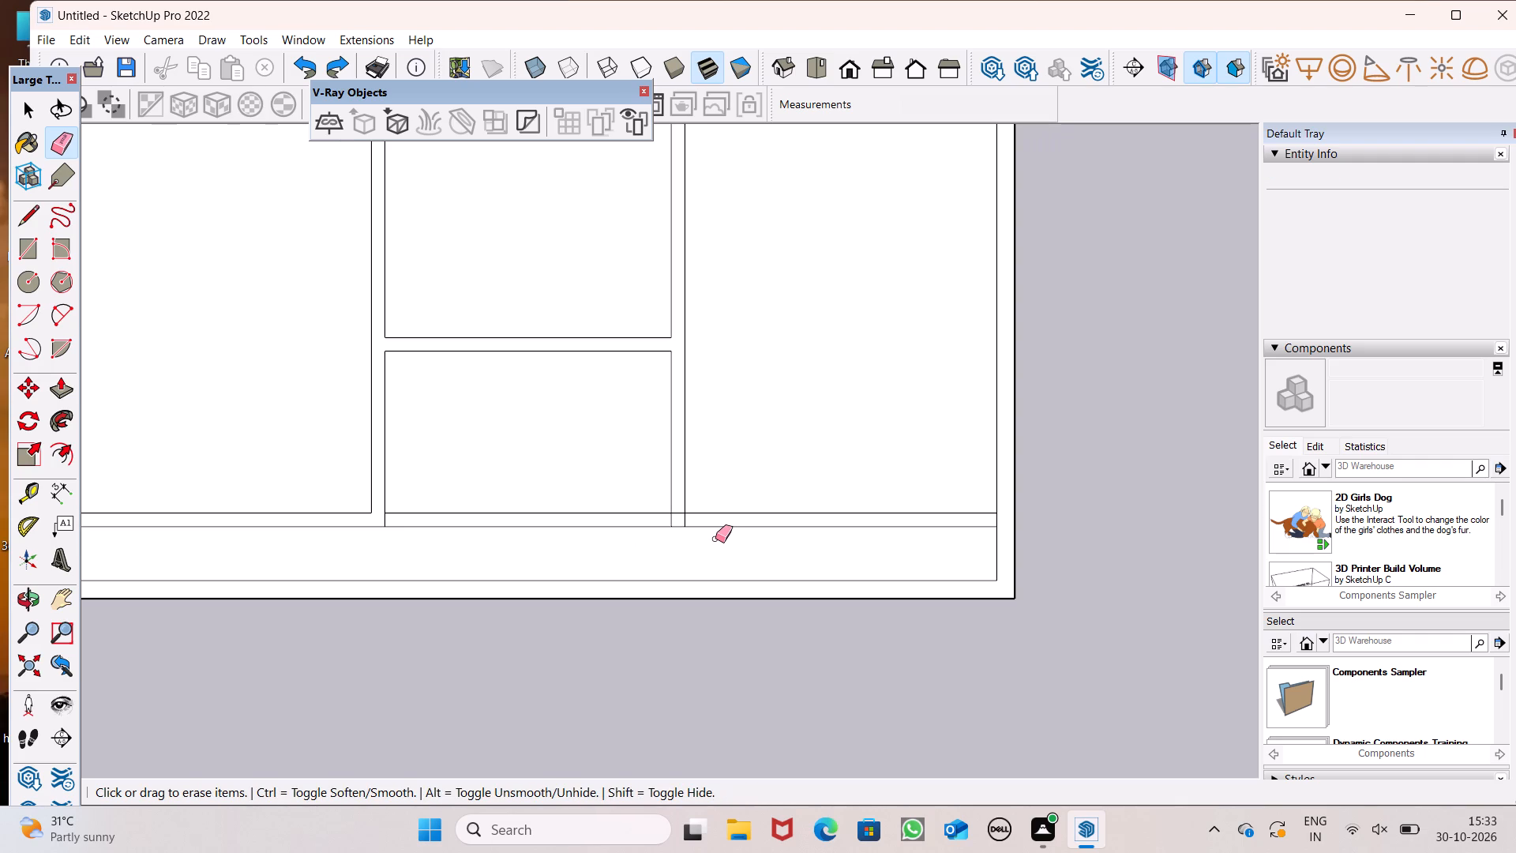
Erase the crossing segments where the farther lengthwise strip meets the outer crosswise strip, keeping its middle-panel side.
{"action": "scroll", "coordinate": [716, 539], "scroll_direction": "up", "scroll_amount": 2}
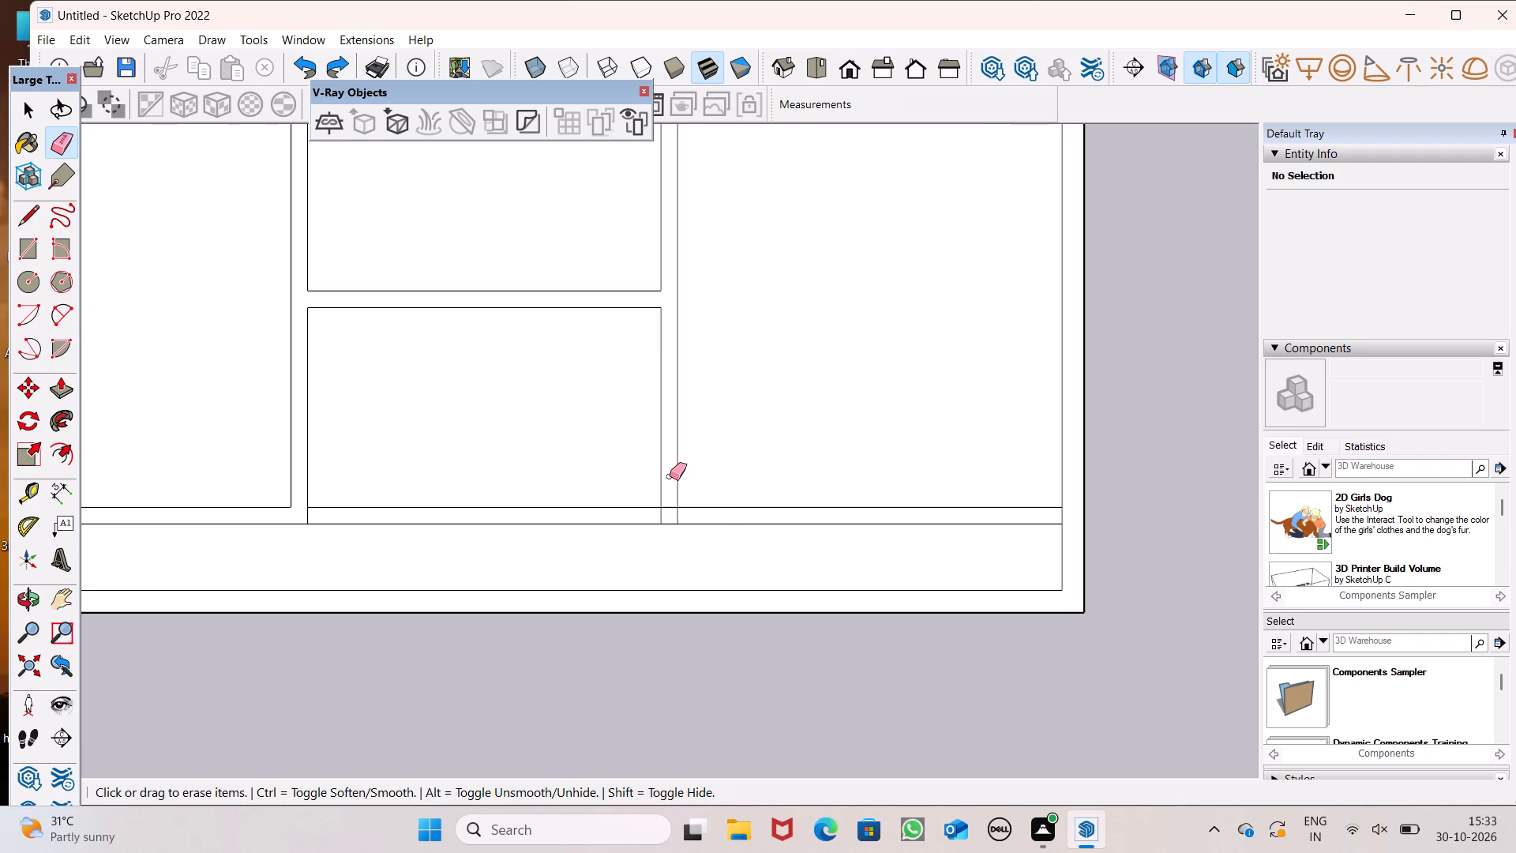
{"action": "scroll", "coordinate": [670, 476], "scroll_direction": "up", "scroll_amount": 3}
{"action": "scroll", "coordinate": [689, 541], "scroll_direction": "up", "scroll_amount": 5}
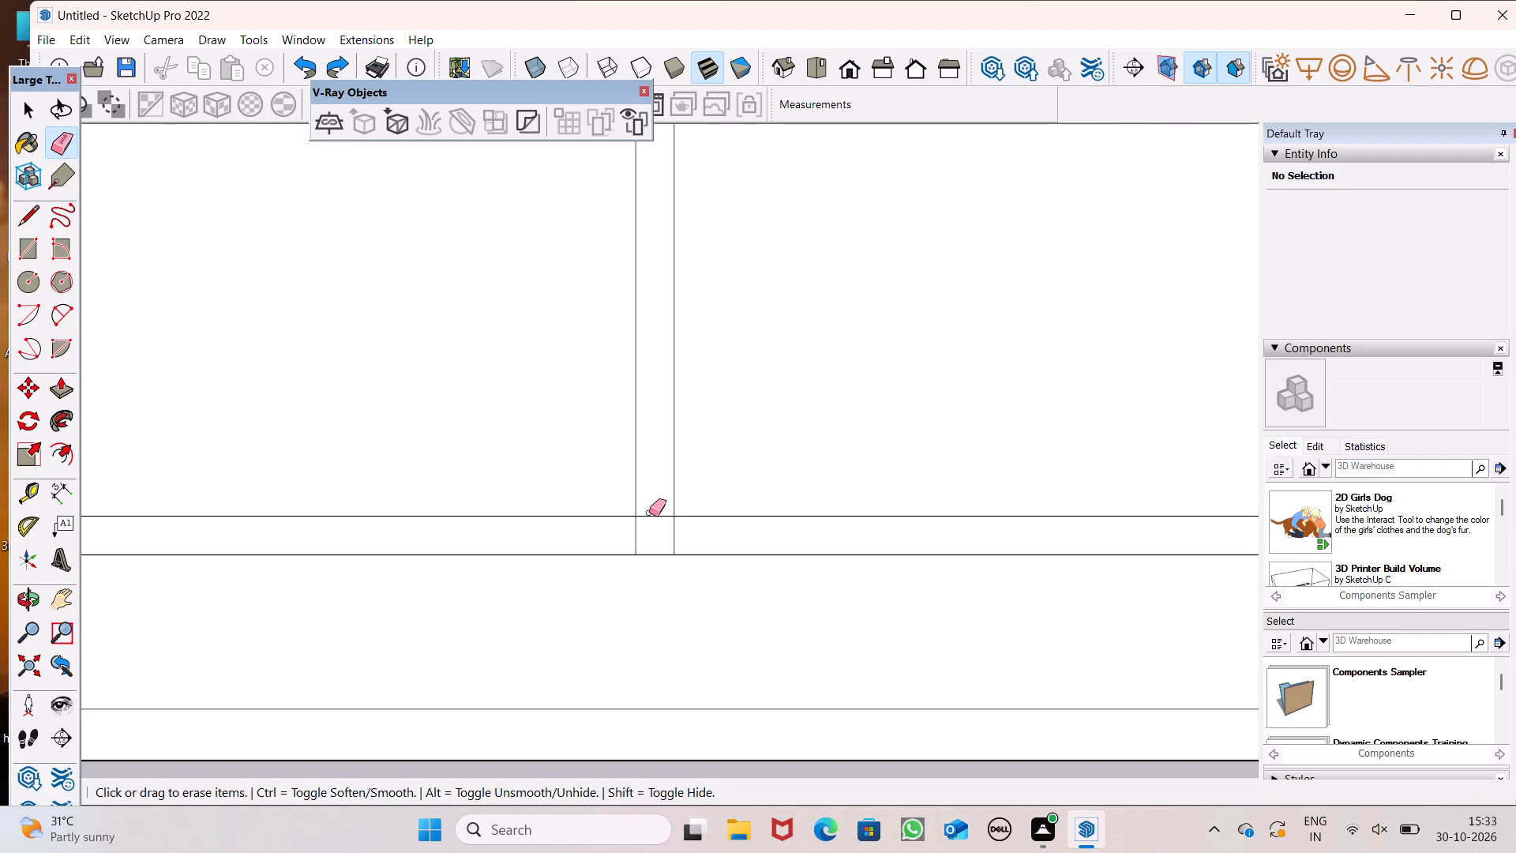
{"action": "left_click_drag", "start_coordinate": [655, 517], "coordinate": [671, 532]}
{"action": "left_click", "coordinate": [679, 529]}
{"action": "left_click_drag", "start_coordinate": [669, 531], "coordinate": [674, 531]}
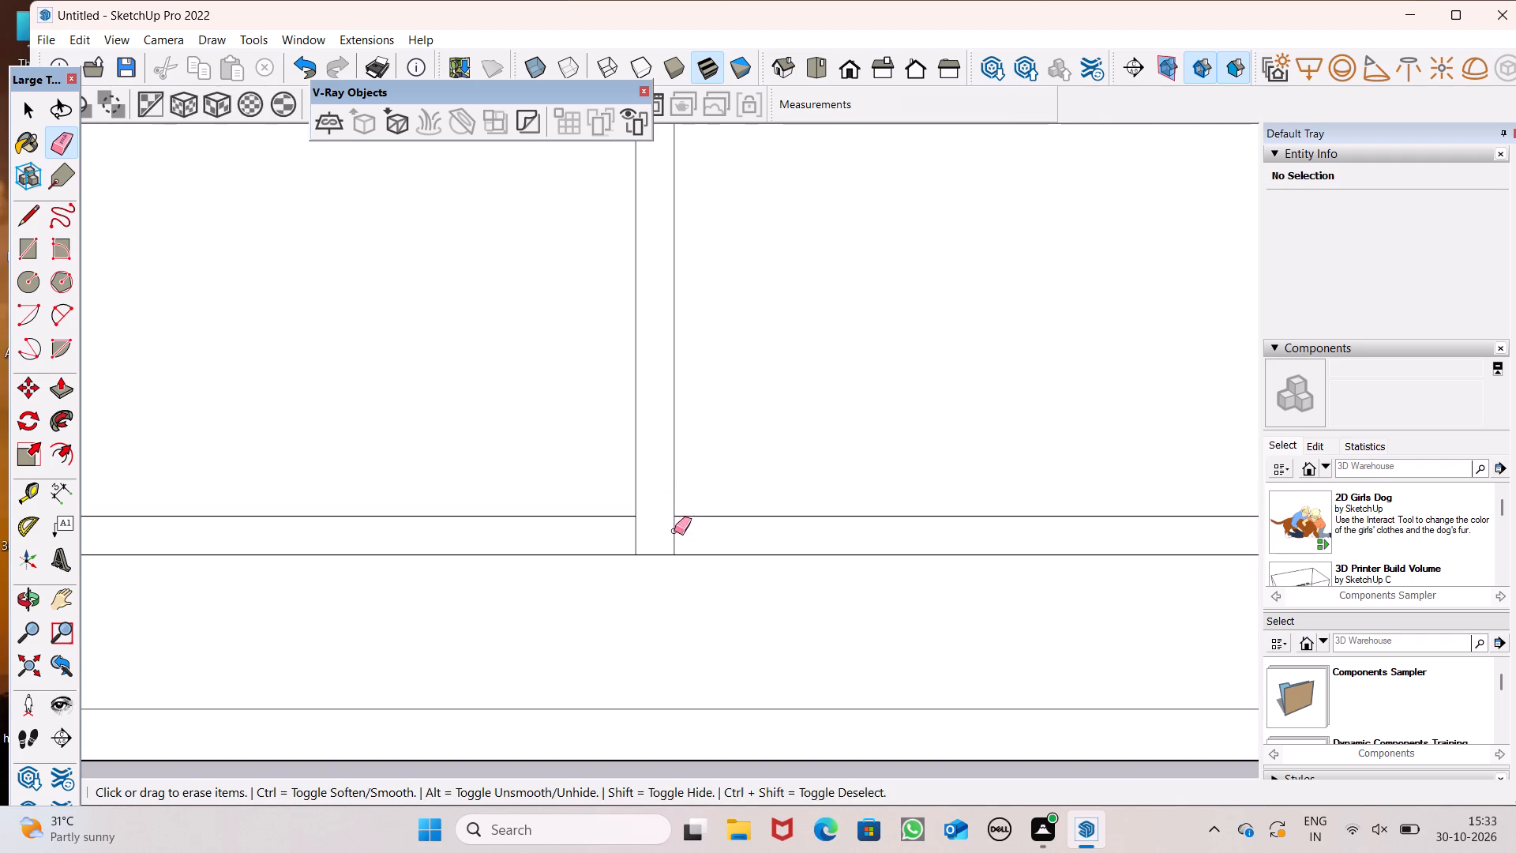
{"action": "left_click_drag", "start_coordinate": [674, 531], "coordinate": [676, 531]}
Draw a line extending the outer crosswise strip's outer edge across the border to the cover's edge nearer the columned slab.
{"action": "scroll", "coordinate": [689, 447], "scroll_direction": "down", "scroll_amount": 14}
{"action": "scroll", "coordinate": [699, 498], "scroll_direction": "up", "scroll_amount": 1}
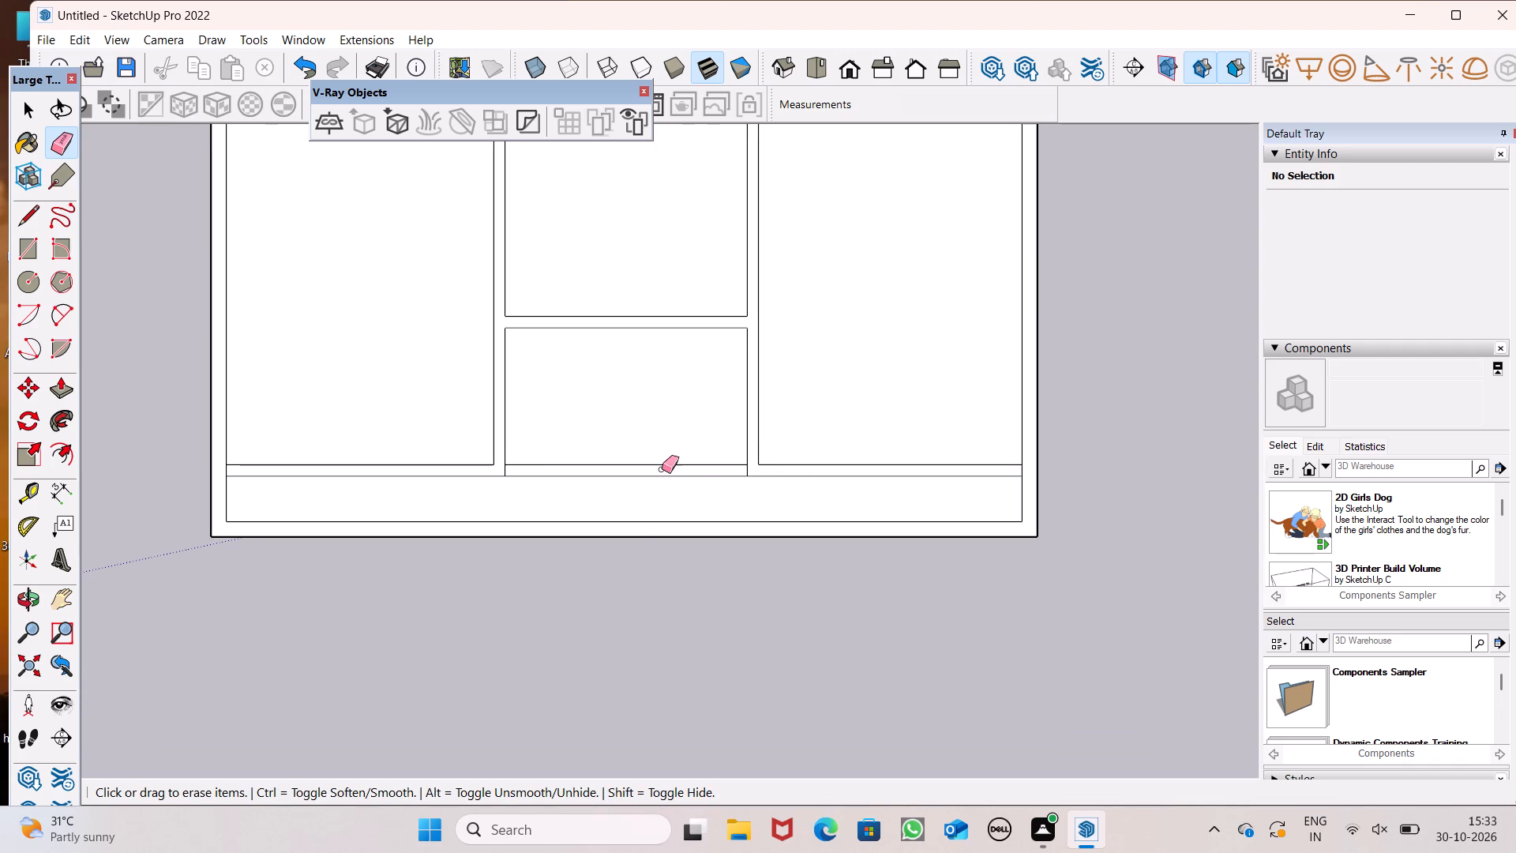
{"action": "scroll", "coordinate": [632, 546], "scroll_direction": "down", "scroll_amount": 5}
{"action": "scroll", "coordinate": [788, 541], "scroll_direction": "up", "scroll_amount": 6}
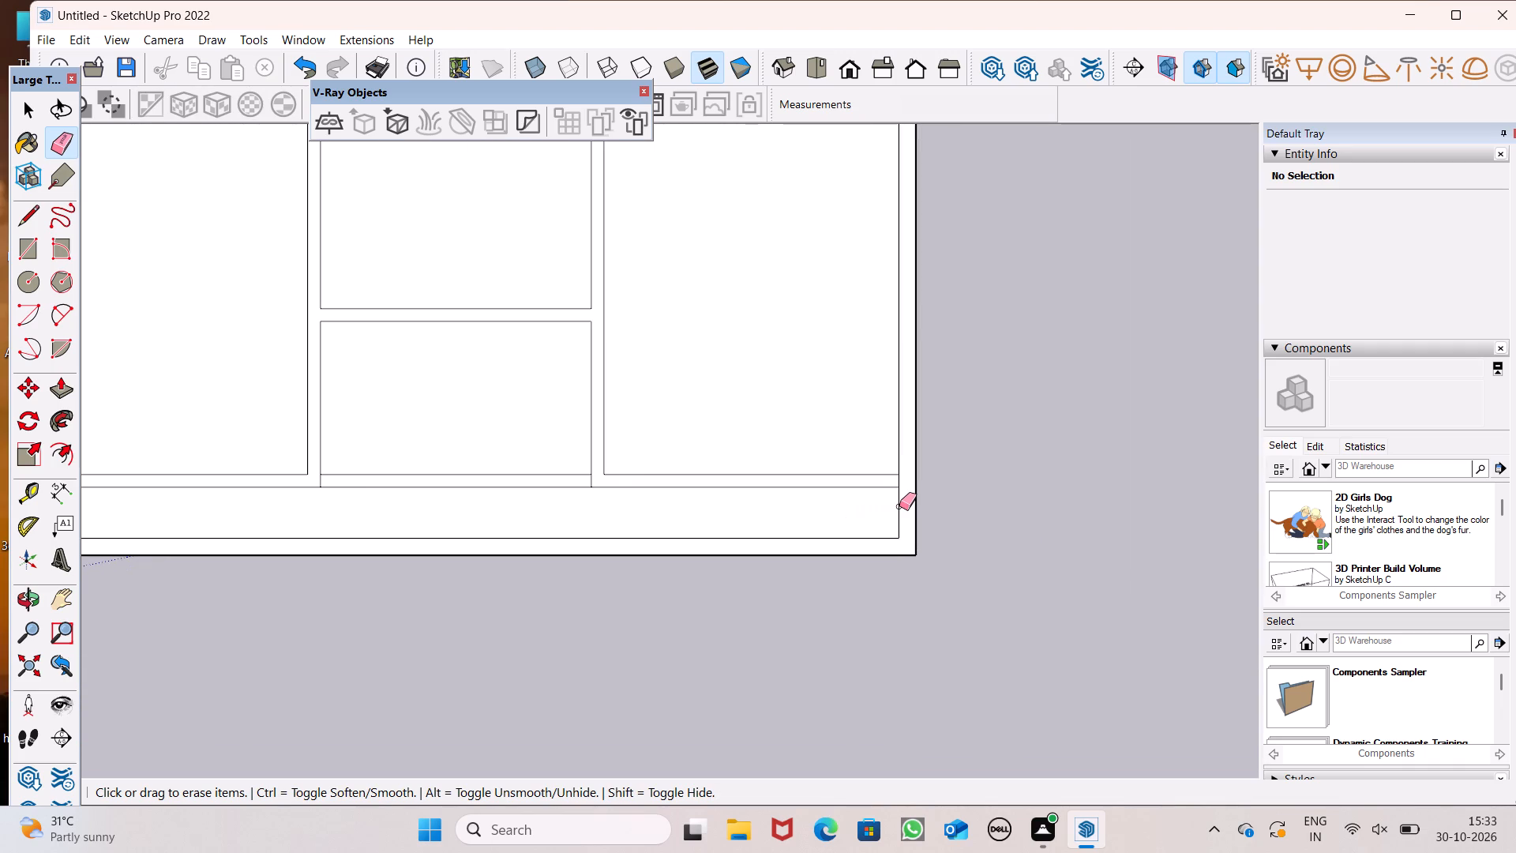
{"action": "scroll", "coordinate": [899, 506], "scroll_direction": "down", "scroll_amount": 3}
{"action": "scroll", "coordinate": [231, 512], "scroll_direction": "up", "scroll_amount": 5}
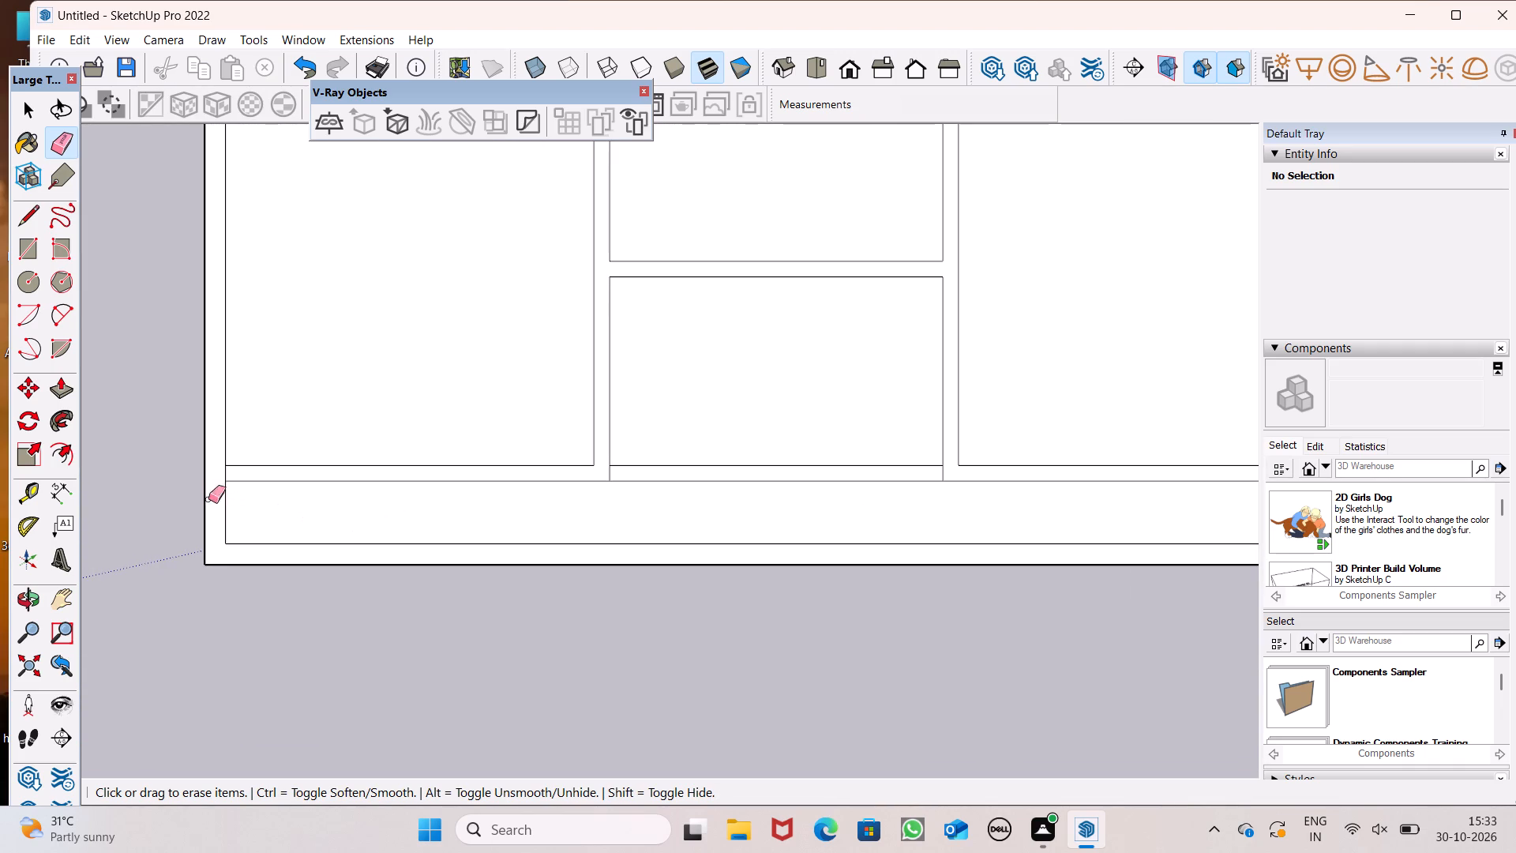
{"action": "left_click", "coordinate": [21, 215]}
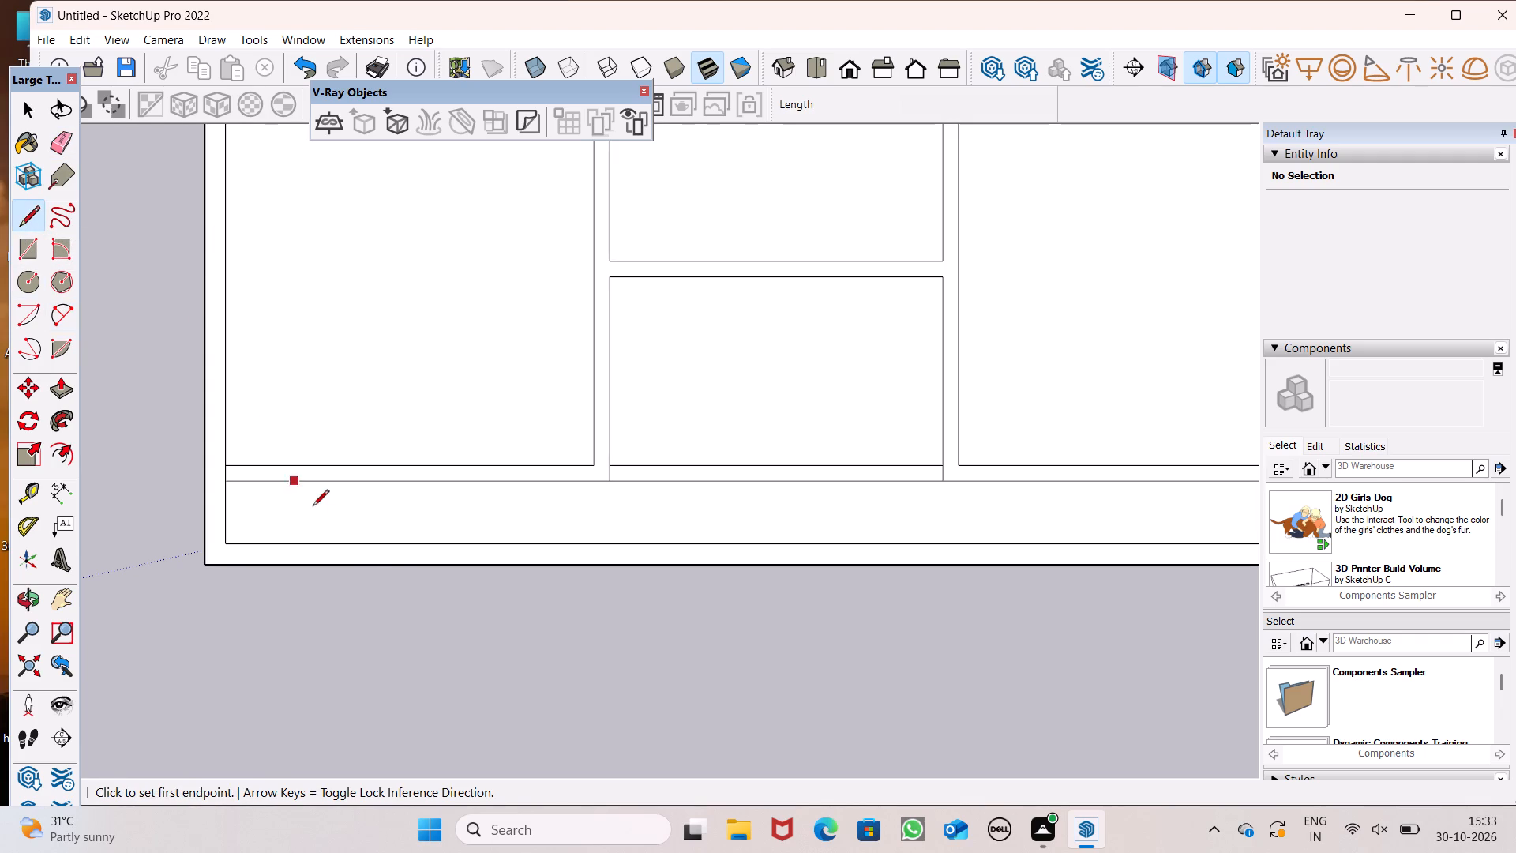
{"action": "scroll", "coordinate": [386, 569], "scroll_direction": "down", "scroll_amount": 2}
{"action": "scroll", "coordinate": [291, 574], "scroll_direction": "up", "scroll_amount": 3}
{"action": "scroll", "coordinate": [254, 470], "scroll_direction": "up", "scroll_amount": 4}
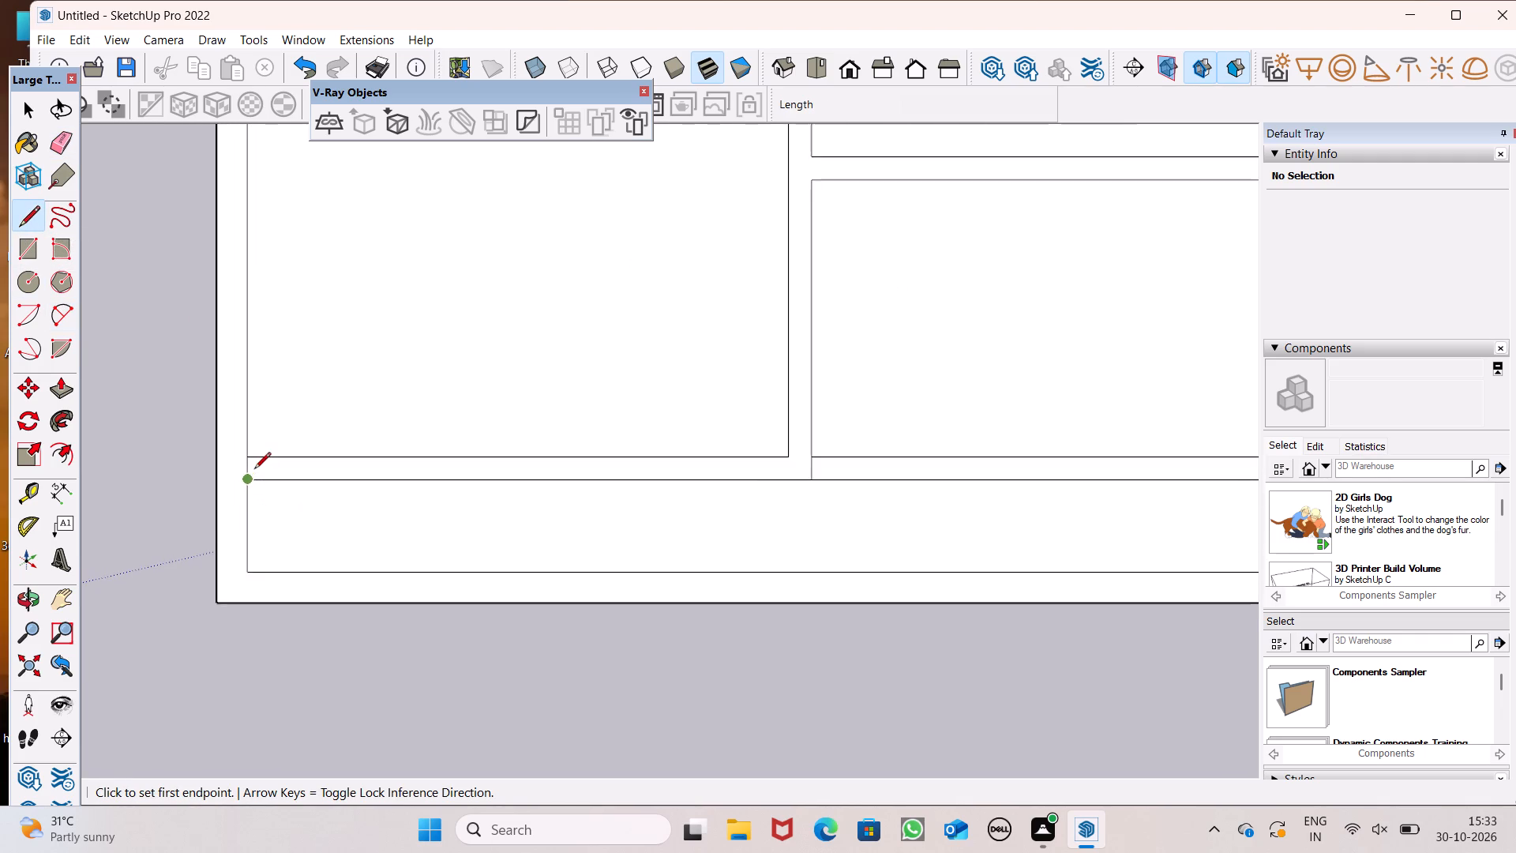
{"action": "left_click", "coordinate": [251, 479]}
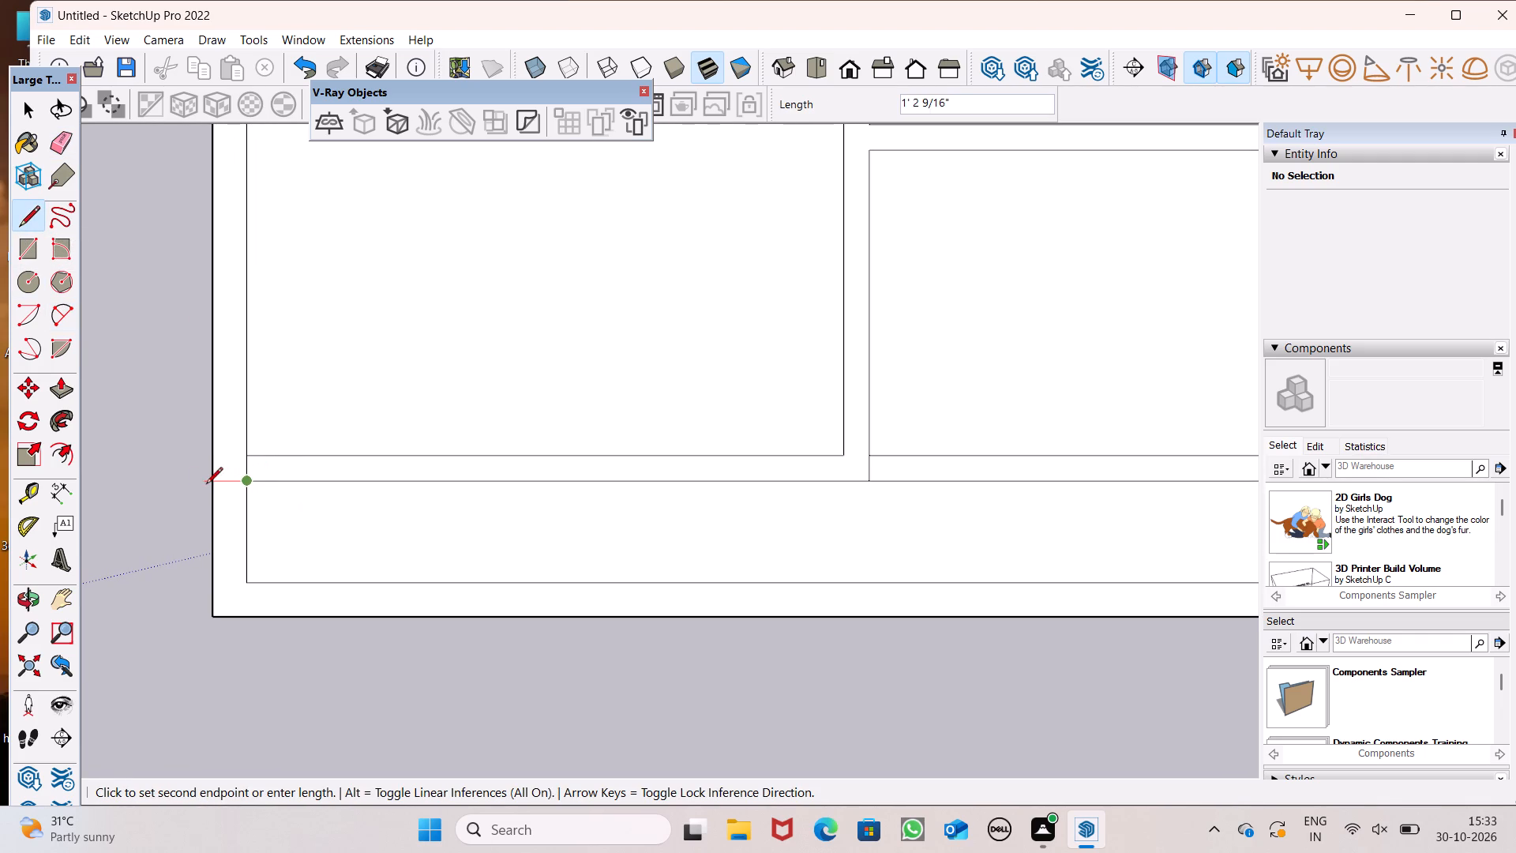
{"action": "left_click", "coordinate": [212, 479]}
Draw a line extending the same strip edge across the border to the cover's opposite outer edge.
{"action": "scroll", "coordinate": [167, 442], "scroll_direction": "down", "scroll_amount": 5}
{"action": "scroll", "coordinate": [189, 549], "scroll_direction": "down", "scroll_amount": 4}
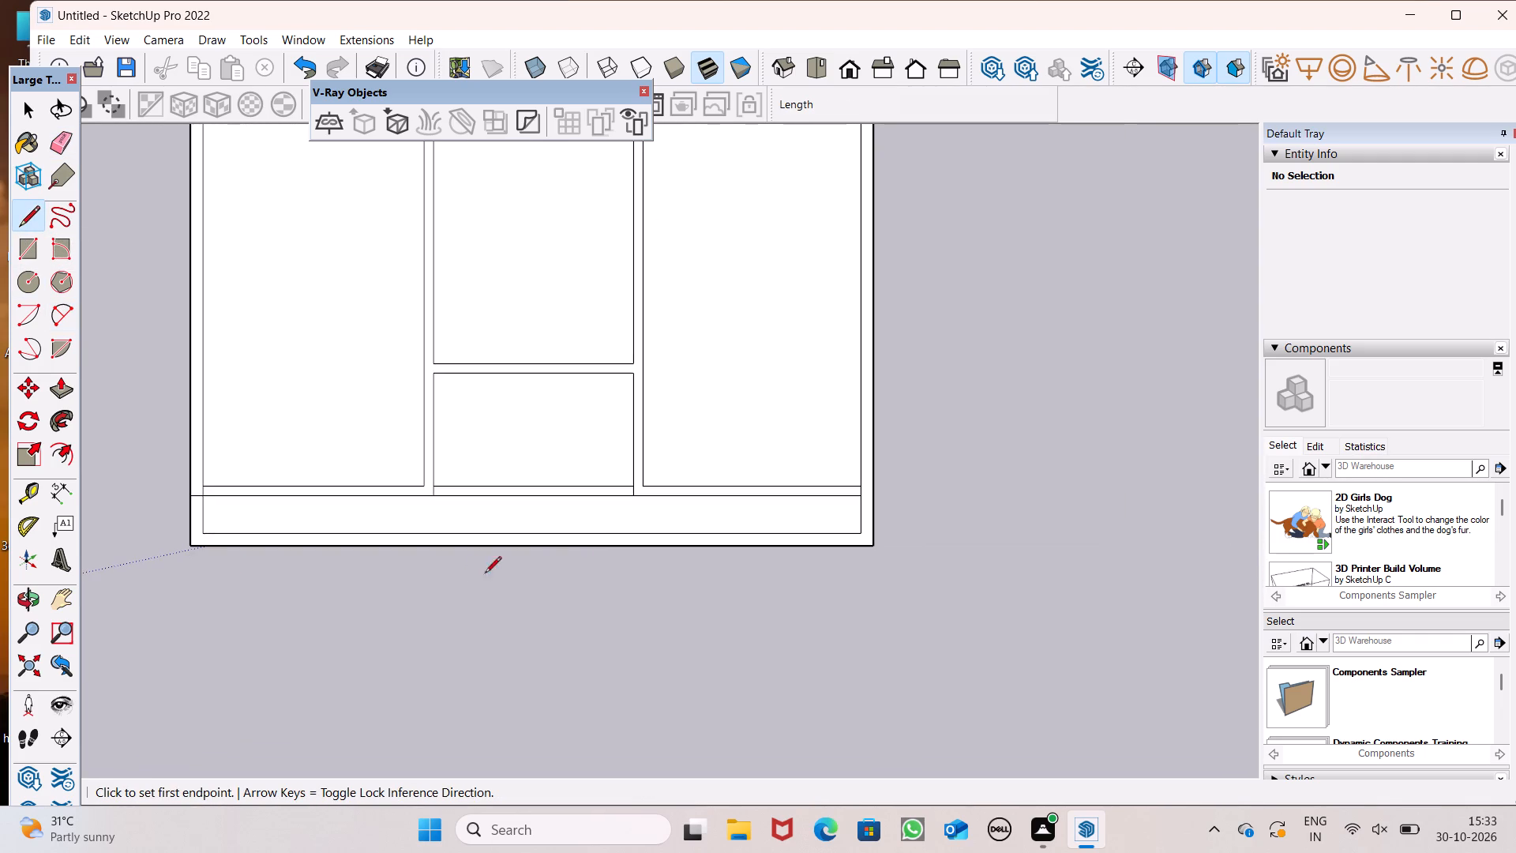
{"action": "scroll", "coordinate": [672, 501], "scroll_direction": "up", "scroll_amount": 6}
{"action": "scroll", "coordinate": [994, 515], "scroll_direction": "up", "scroll_amount": 7}
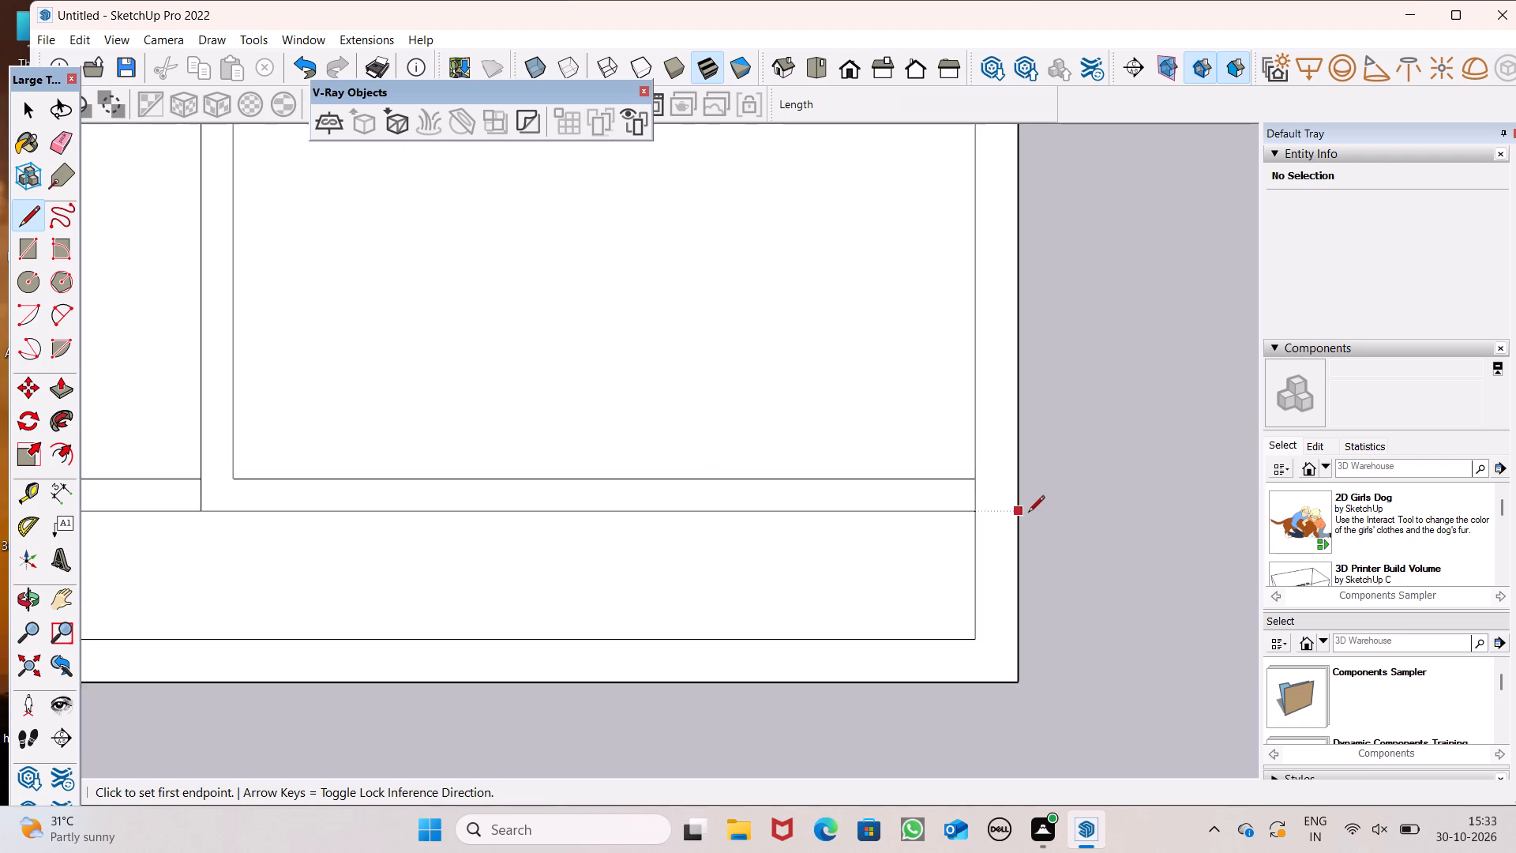
{"action": "scroll", "coordinate": [1028, 513], "scroll_direction": "up", "scroll_amount": 3}
{"action": "scroll", "coordinate": [979, 557], "scroll_direction": "up", "scroll_amount": 6}
{"action": "left_click", "coordinate": [903, 480]}
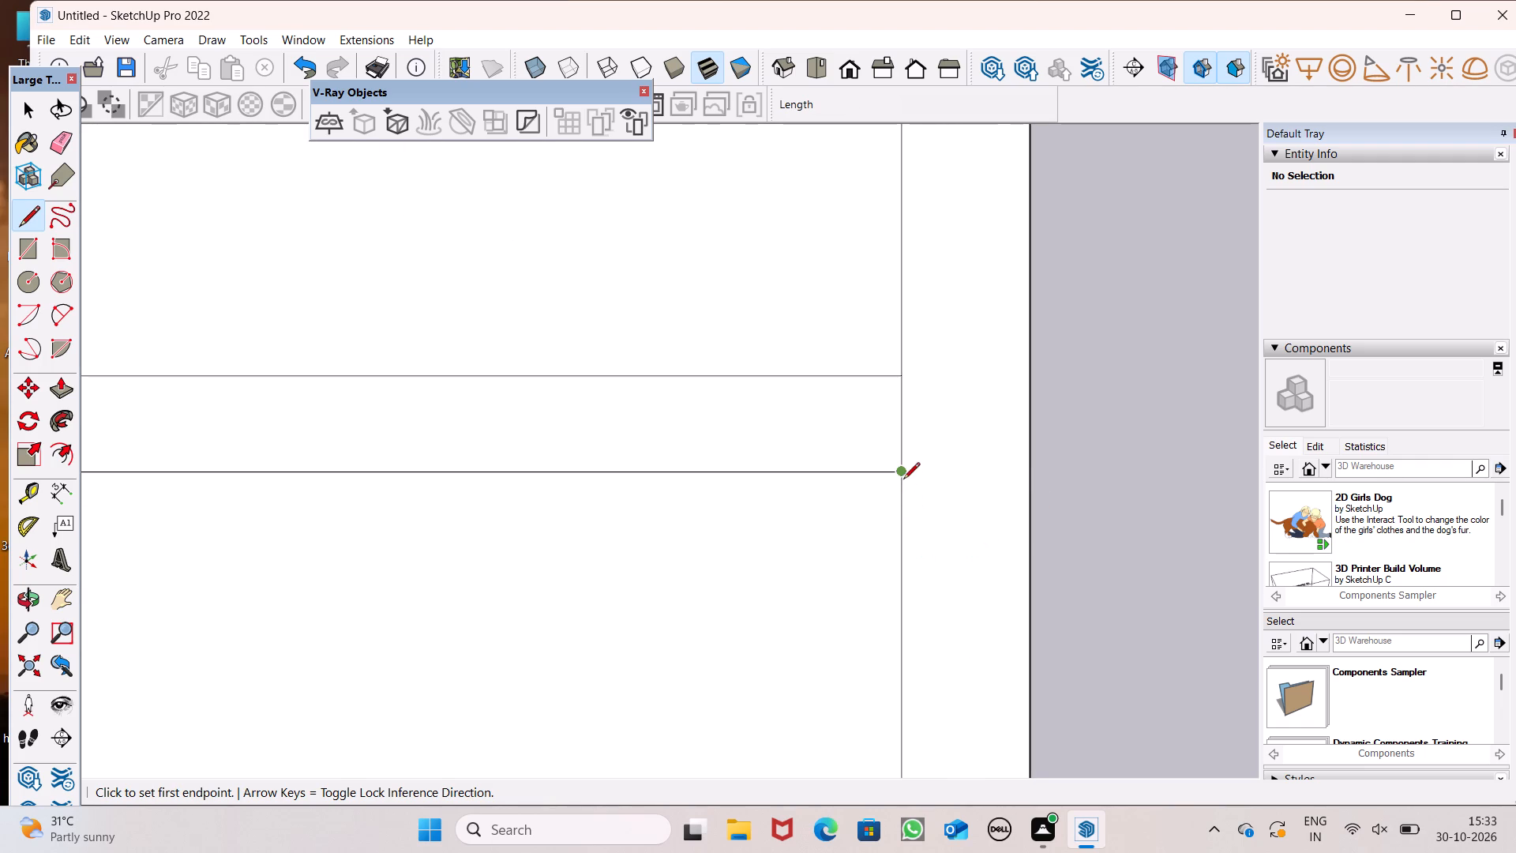
{"action": "left_click", "coordinate": [1030, 479]}
Erase the short inner-border segment closing the outer crosswise strip's end on the side away from the columned slab.
{"action": "scroll", "coordinate": [732, 545], "scroll_direction": "down", "scroll_amount": 6}
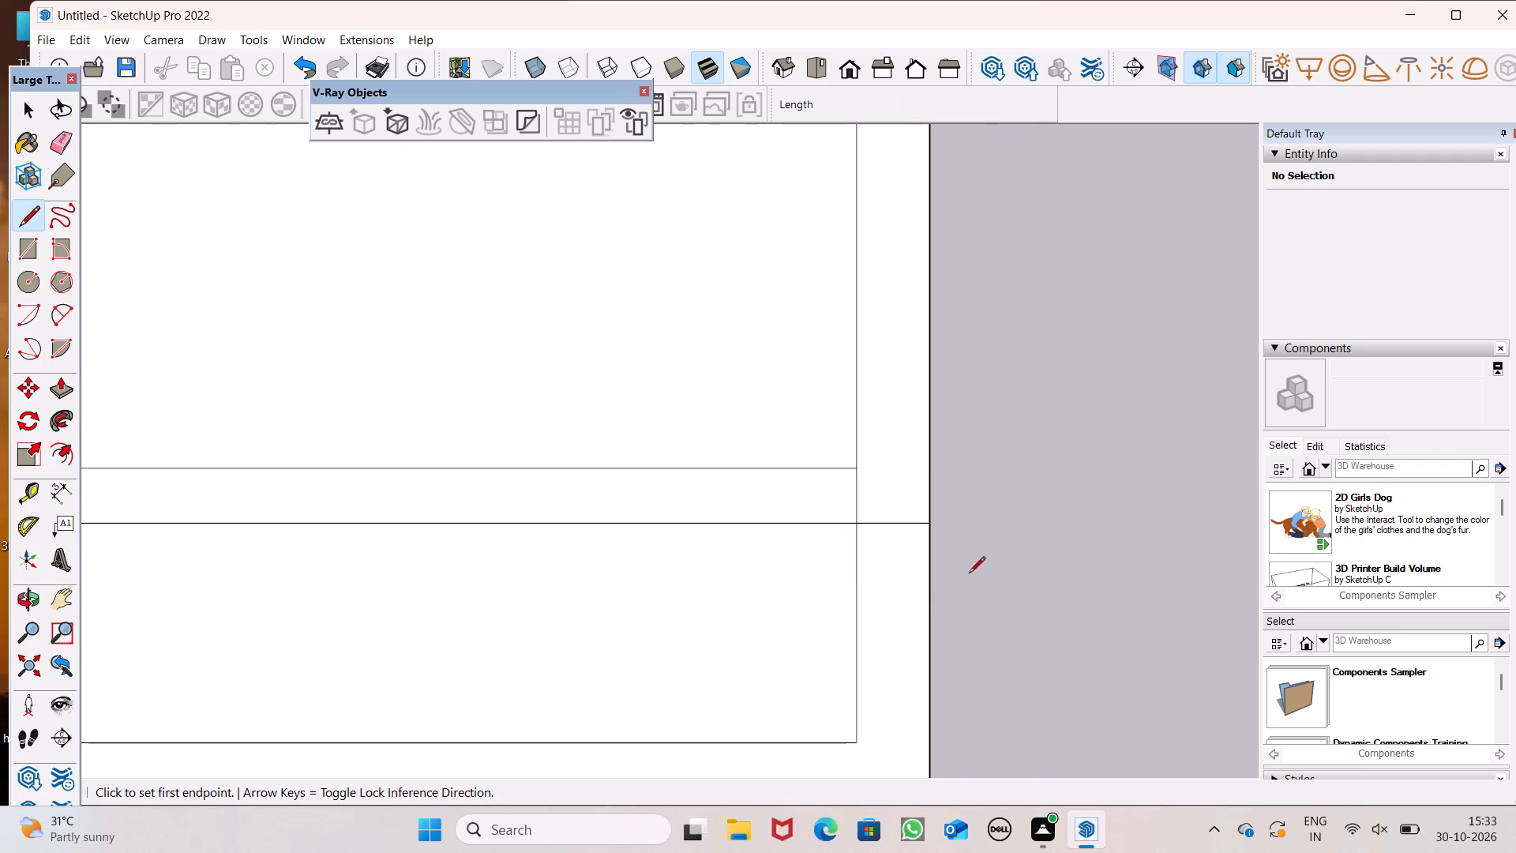
{"action": "scroll", "coordinate": [1050, 366], "scroll_direction": "down", "scroll_amount": 13}
{"action": "scroll", "coordinate": [1083, 575], "scroll_direction": "down", "scroll_amount": 5}
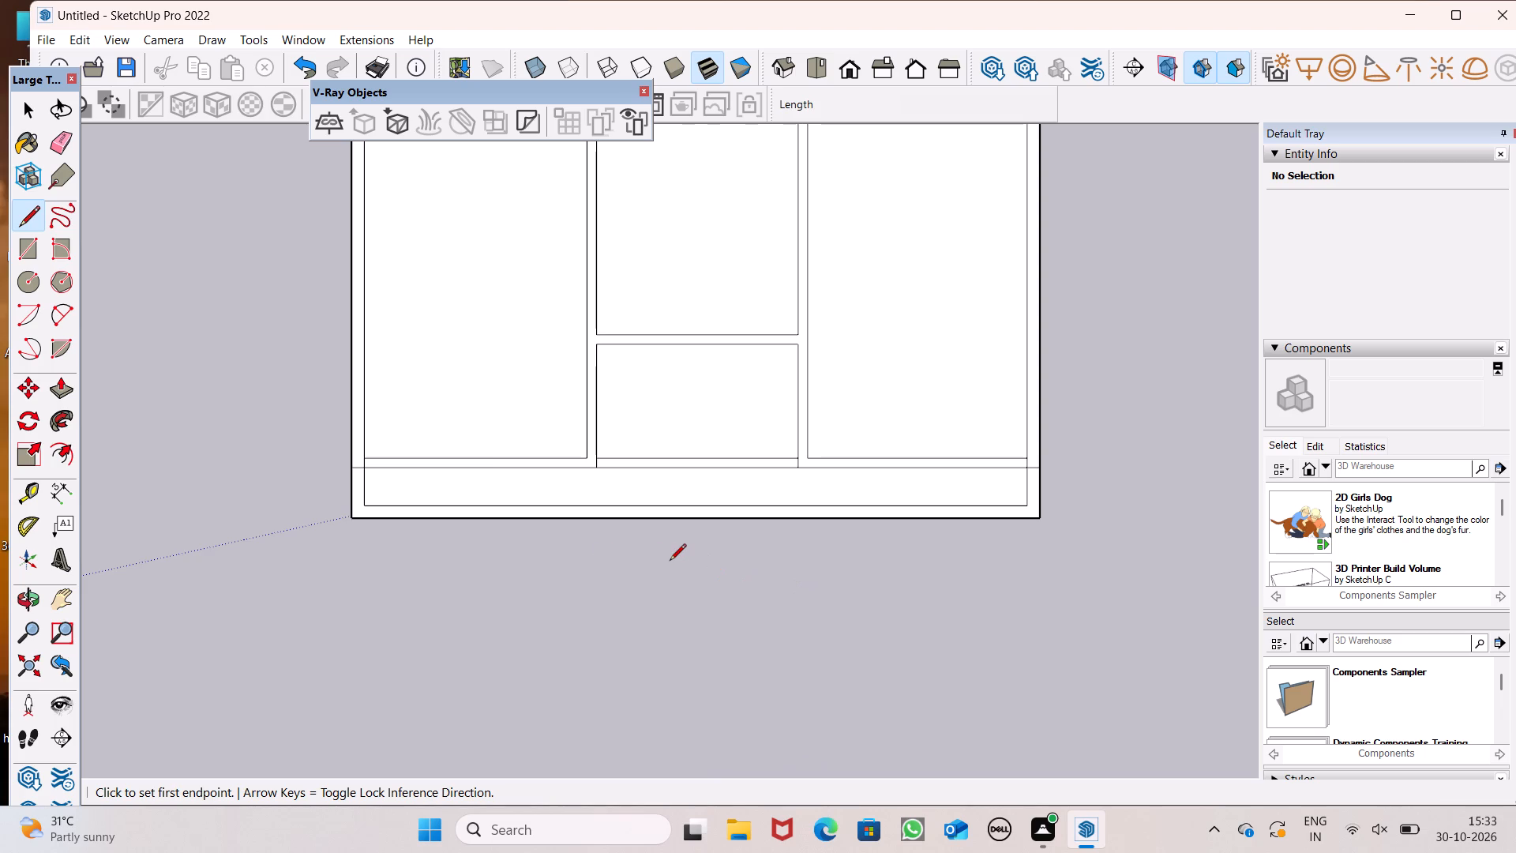
{"action": "key", "text": "space"}
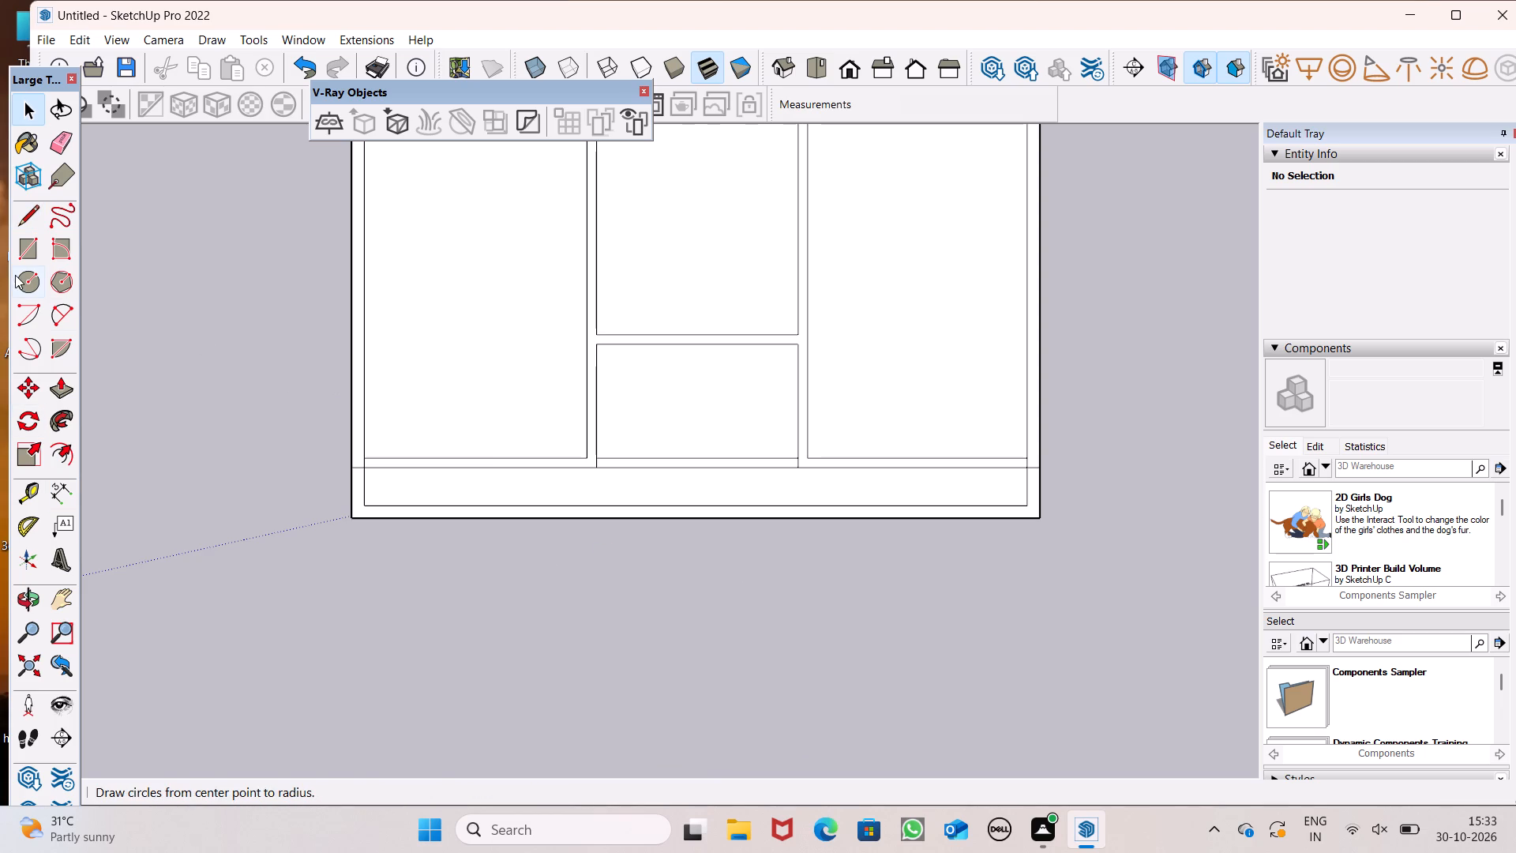
{"action": "left_click", "coordinate": [50, 137]}
{"action": "scroll", "coordinate": [1105, 452], "scroll_direction": "up", "scroll_amount": 3}
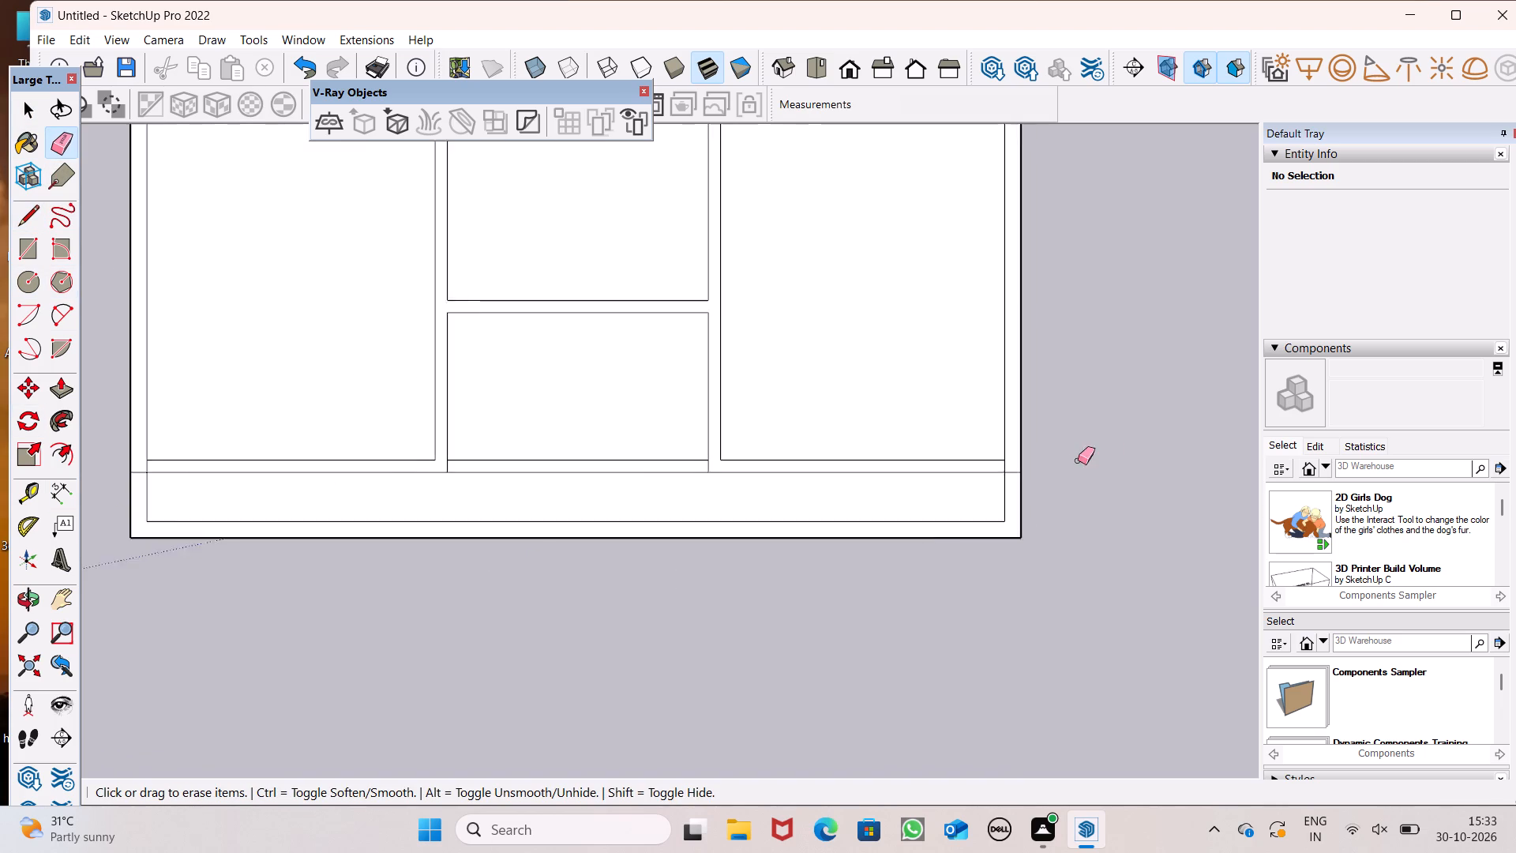
{"action": "scroll", "coordinate": [1078, 460], "scroll_direction": "up", "scroll_amount": 2}
{"action": "scroll", "coordinate": [965, 482], "scroll_direction": "up", "scroll_amount": 9}
{"action": "left_click", "coordinate": [1019, 449]}
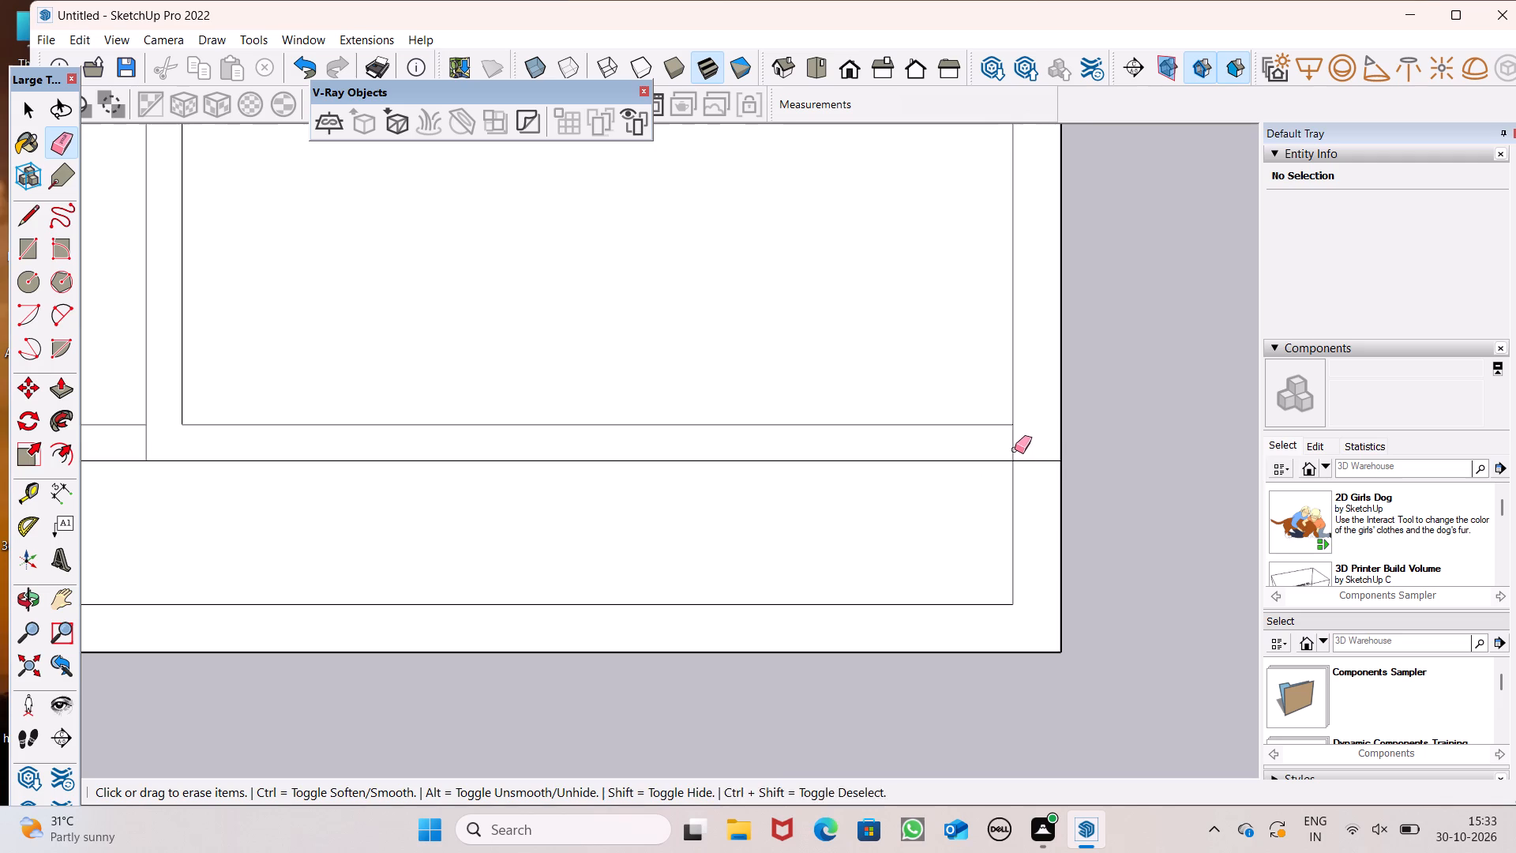
Erase the short inner-border segment closing the outer crosswise strip's end nearer the columned slab.
{"action": "scroll", "coordinate": [1067, 396], "scroll_direction": "down", "scroll_amount": 12}
{"action": "scroll", "coordinate": [321, 378], "scroll_direction": "down", "scroll_amount": 1}
{"action": "scroll", "coordinate": [312, 378], "scroll_direction": "up", "scroll_amount": 4}
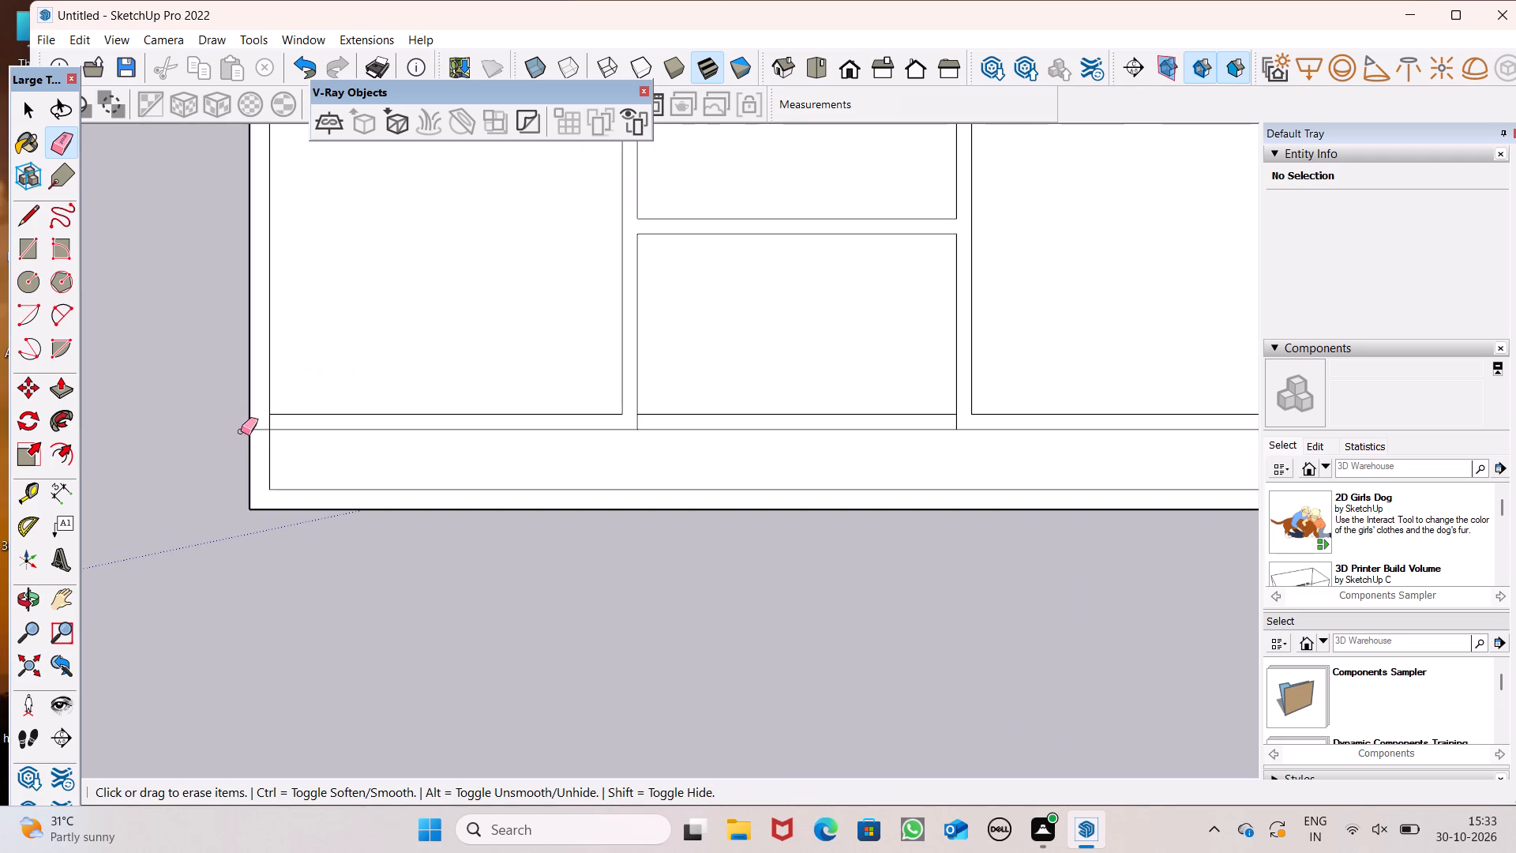
{"action": "scroll", "coordinate": [280, 423], "scroll_direction": "up", "scroll_amount": 7}
{"action": "left_click_drag", "start_coordinate": [269, 423], "coordinate": [251, 430]}
{"action": "scroll", "coordinate": [407, 633], "scroll_direction": "down", "scroll_amount": 11}
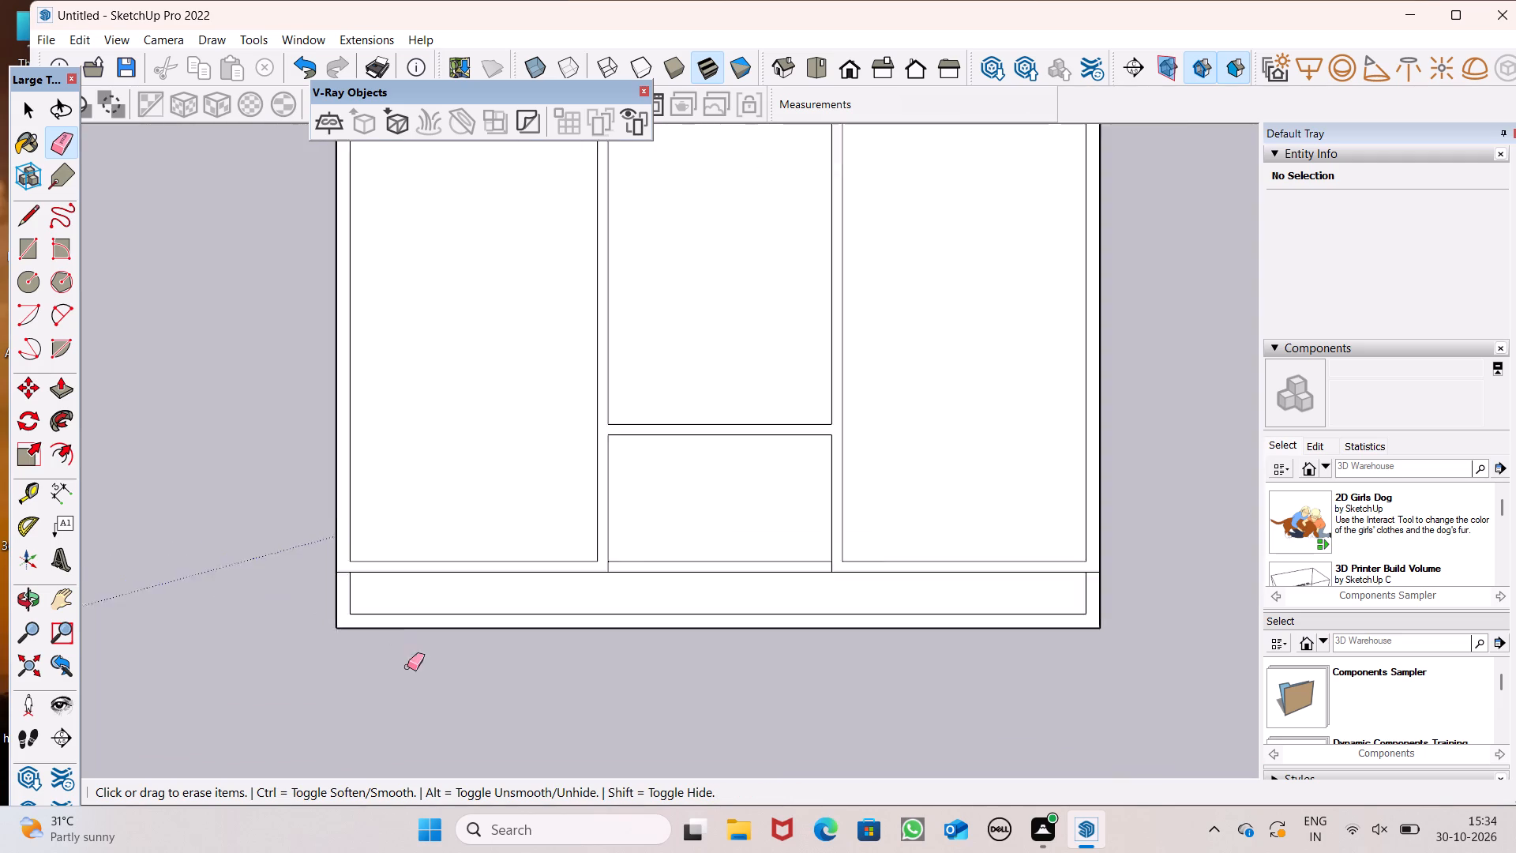
Push/Pull the merged face of border and divider strips on the slab cover's top up 10' to form walls.
{"action": "scroll", "coordinate": [407, 667], "scroll_direction": "down", "scroll_amount": 2}
{"action": "scroll", "coordinate": [381, 574], "scroll_direction": "down", "scroll_amount": 4}
{"action": "middle_click_drag", "start_coordinate": [395, 452], "coordinate": [395, 410]}
{"action": "key", "text": "space"}
{"action": "scroll", "coordinate": [395, 410], "scroll_direction": "down", "scroll_amount": 4}
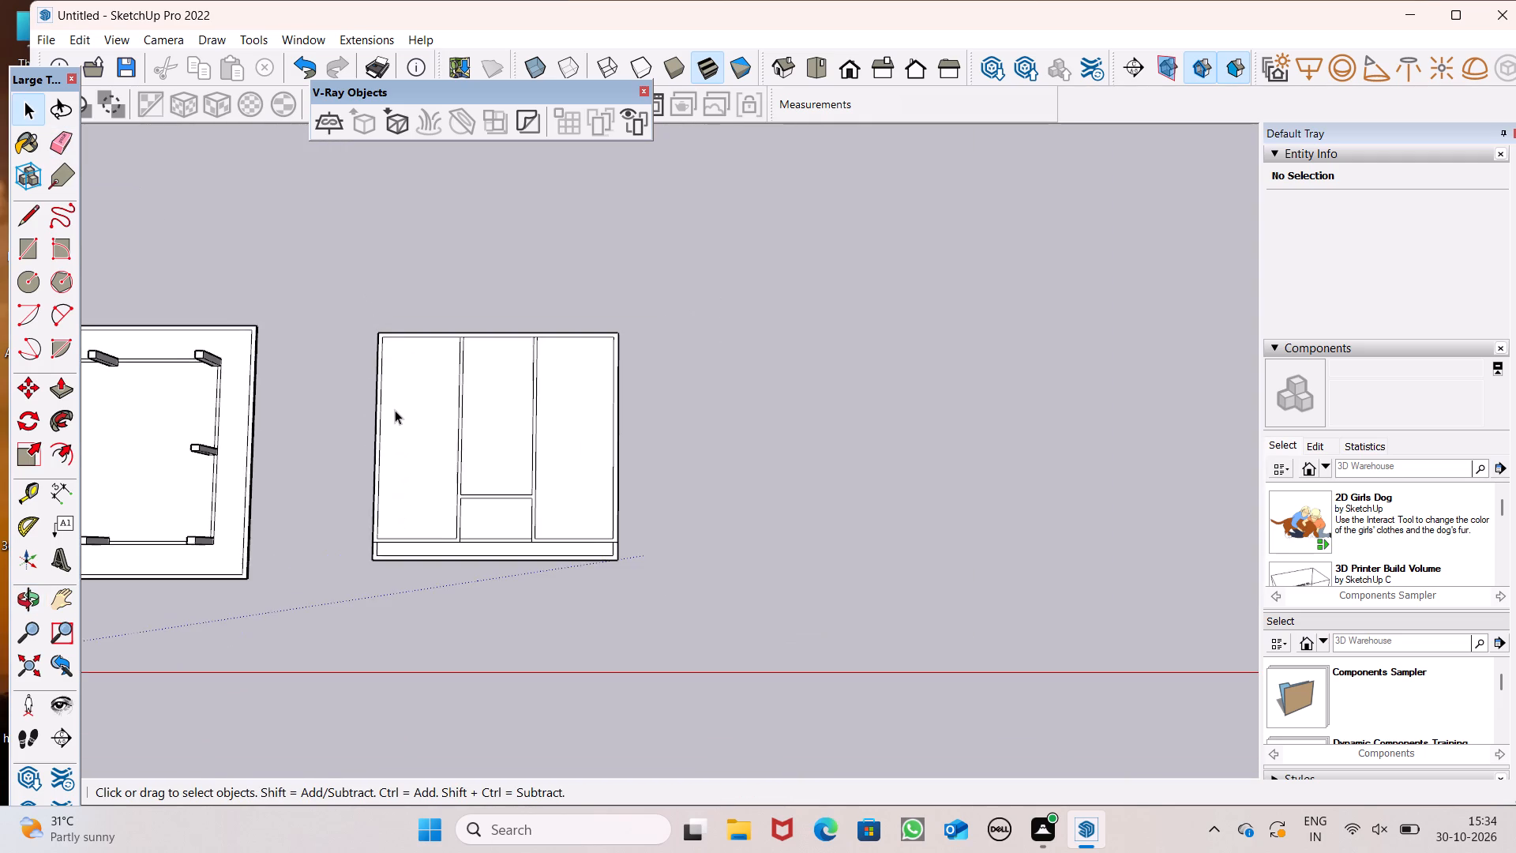
{"action": "scroll", "coordinate": [395, 410], "scroll_direction": "down", "scroll_amount": 4}
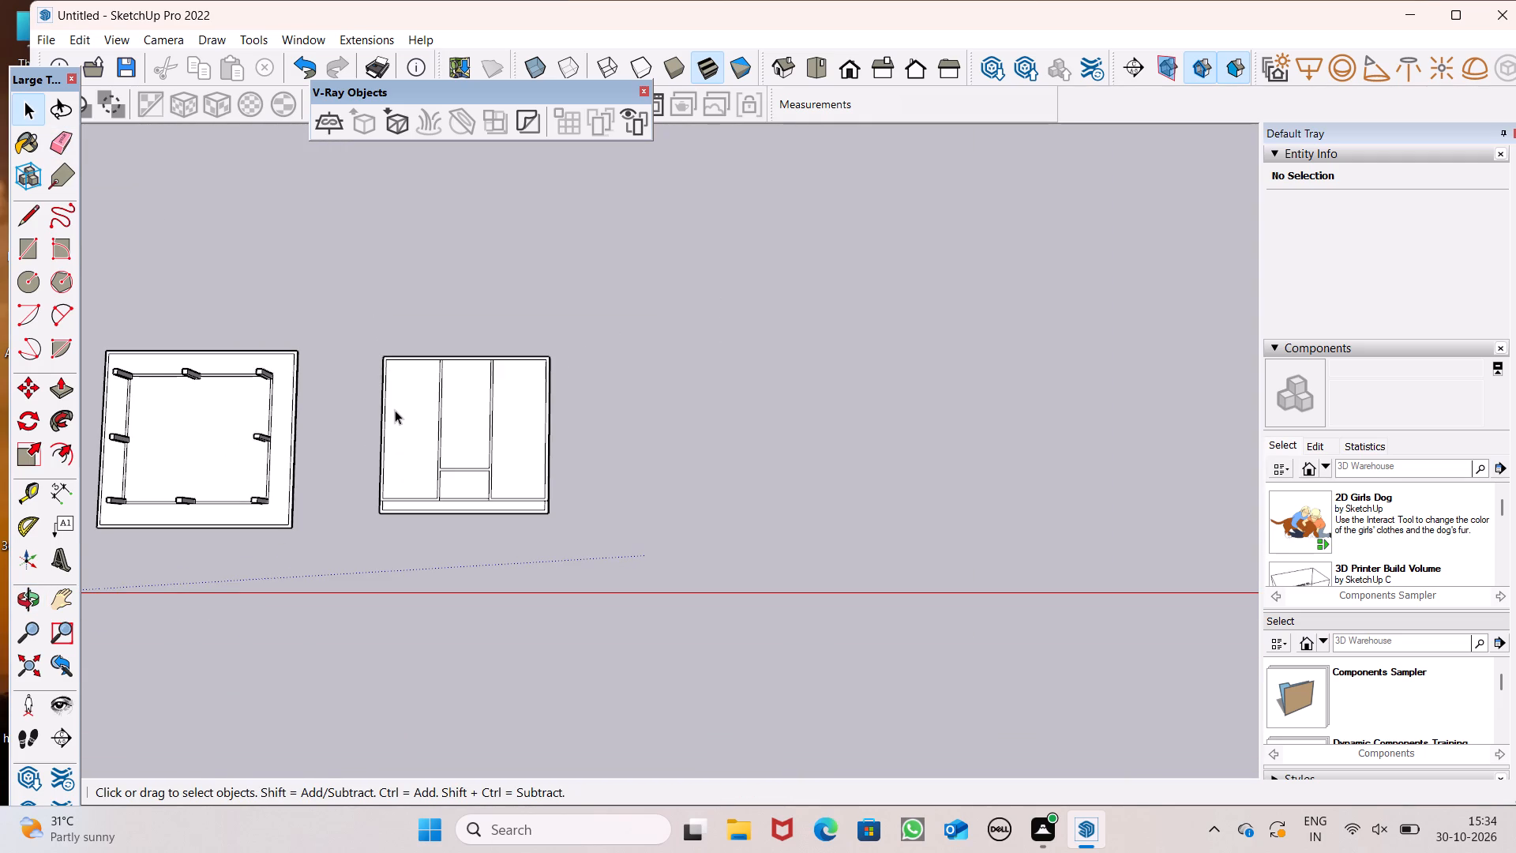
{"action": "scroll", "coordinate": [410, 475], "scroll_direction": "up", "scroll_amount": 5}
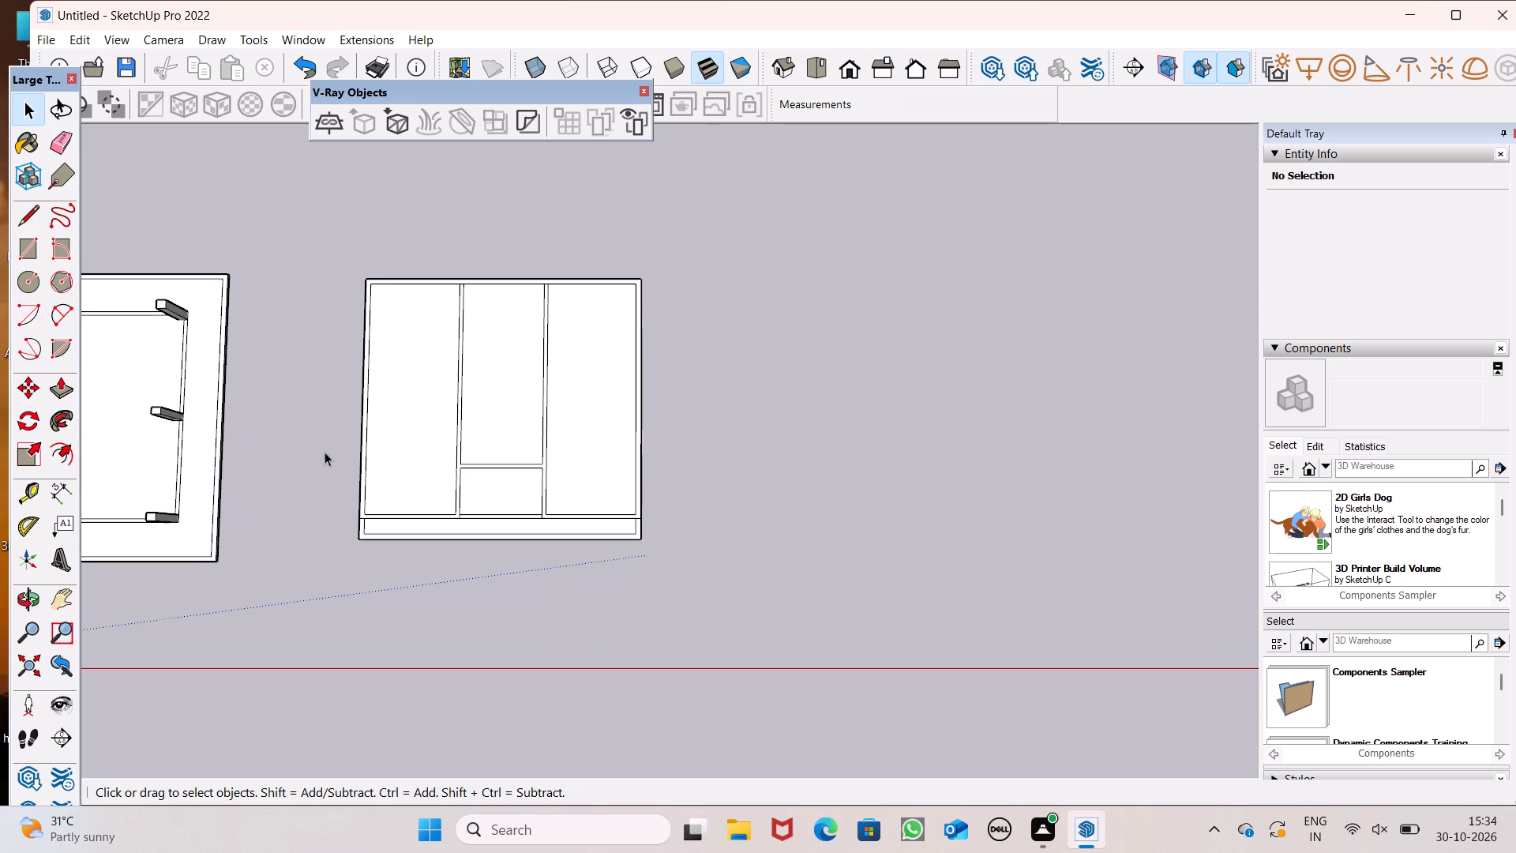
{"action": "scroll", "coordinate": [325, 451], "scroll_direction": "up", "scroll_amount": 3}
{"action": "left_click", "coordinate": [66, 396]}
{"action": "scroll", "coordinate": [753, 434], "scroll_direction": "down", "scroll_amount": 4}
{"action": "scroll", "coordinate": [548, 483], "scroll_direction": "up", "scroll_amount": 4}
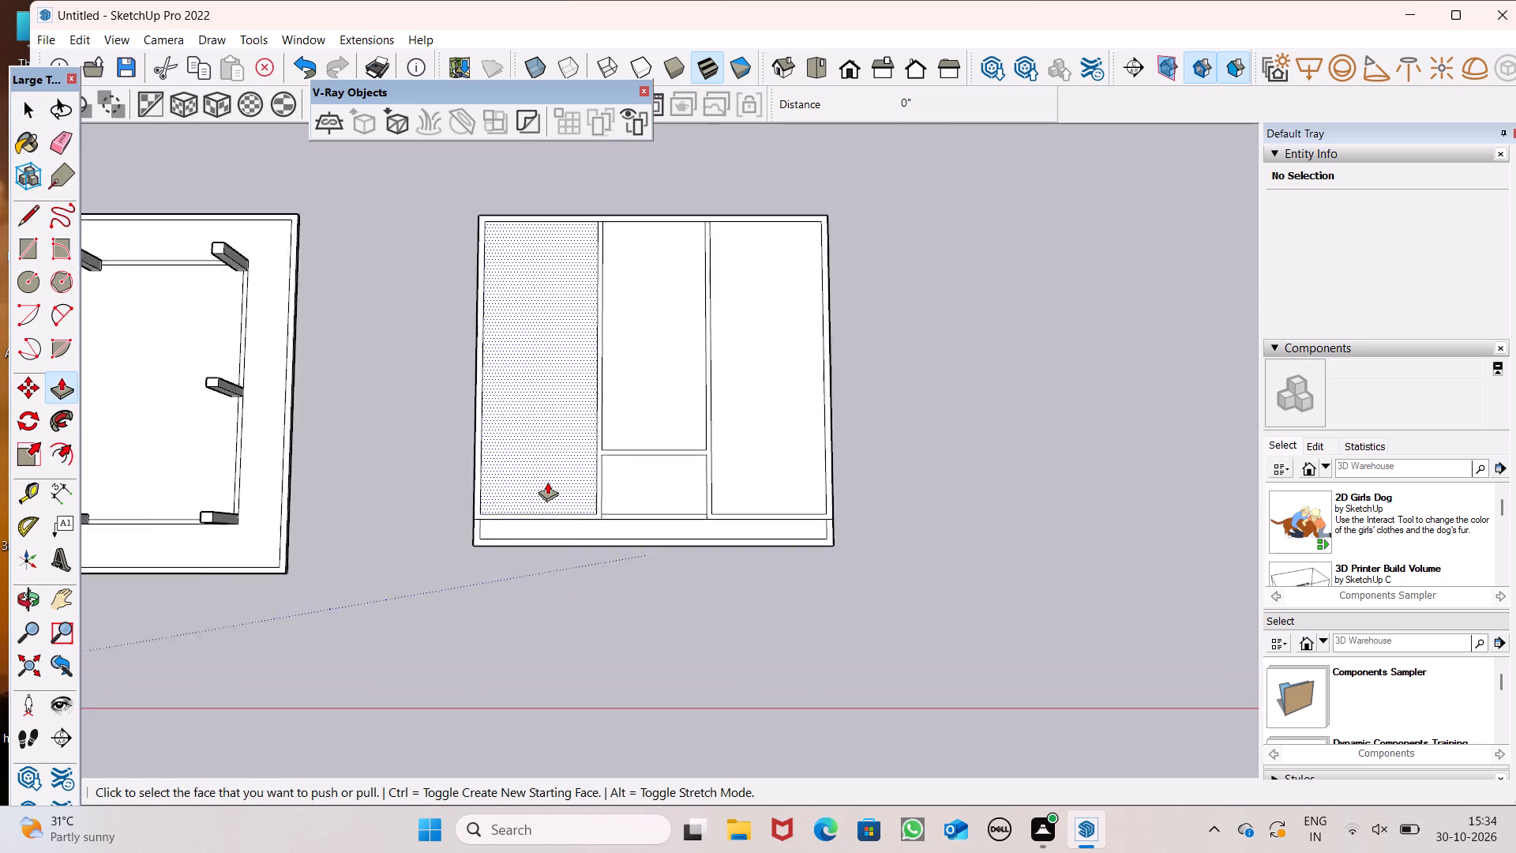
{"action": "scroll", "coordinate": [547, 482], "scroll_direction": "up", "scroll_amount": 2}
{"action": "left_click_drag", "start_coordinate": [453, 527], "coordinate": [438, 442]}
{"action": "type", "text": "10'"}
{"action": "key", "text": "Return"}
Check the vertical height of the raised wall's edge beside the recessed bay with the Dimension tool.
{"action": "scroll", "coordinate": [438, 442], "scroll_direction": "down", "scroll_amount": 2}
{"action": "middle_click_drag", "start_coordinate": [556, 564], "coordinate": [566, 264]}
{"action": "scroll", "coordinate": [566, 264], "scroll_direction": "up", "scroll_amount": 1}
{"action": "middle_click_drag", "start_coordinate": [619, 504], "coordinate": [617, 454]}
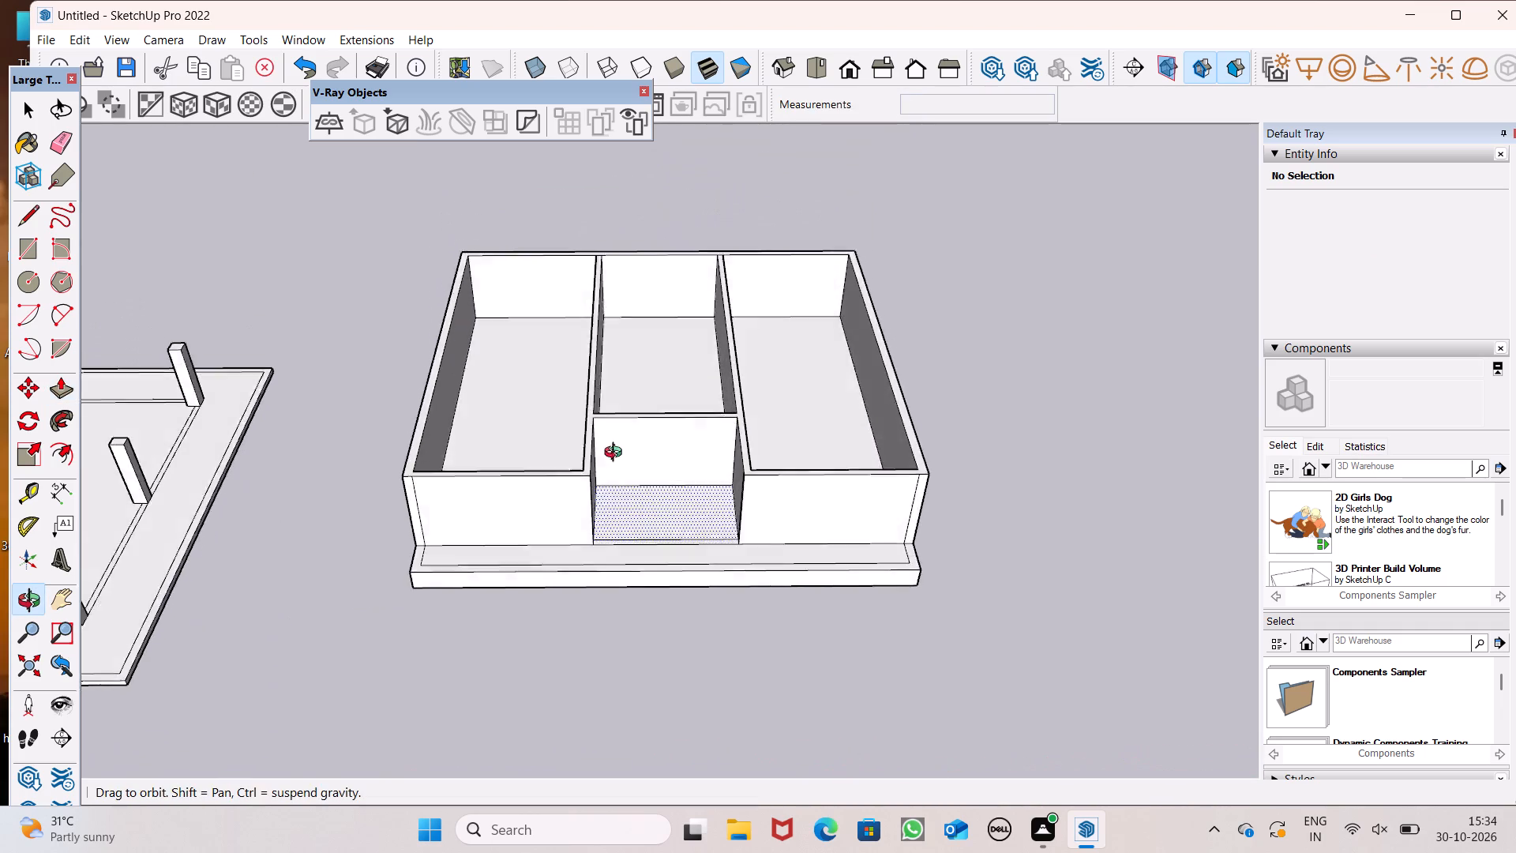
{"action": "middle_click_drag", "start_coordinate": [617, 454], "coordinate": [612, 336]}
{"action": "scroll", "coordinate": [612, 336], "scroll_direction": "up", "scroll_amount": 1}
{"action": "middle_click_drag", "start_coordinate": [506, 517], "coordinate": [511, 449]}
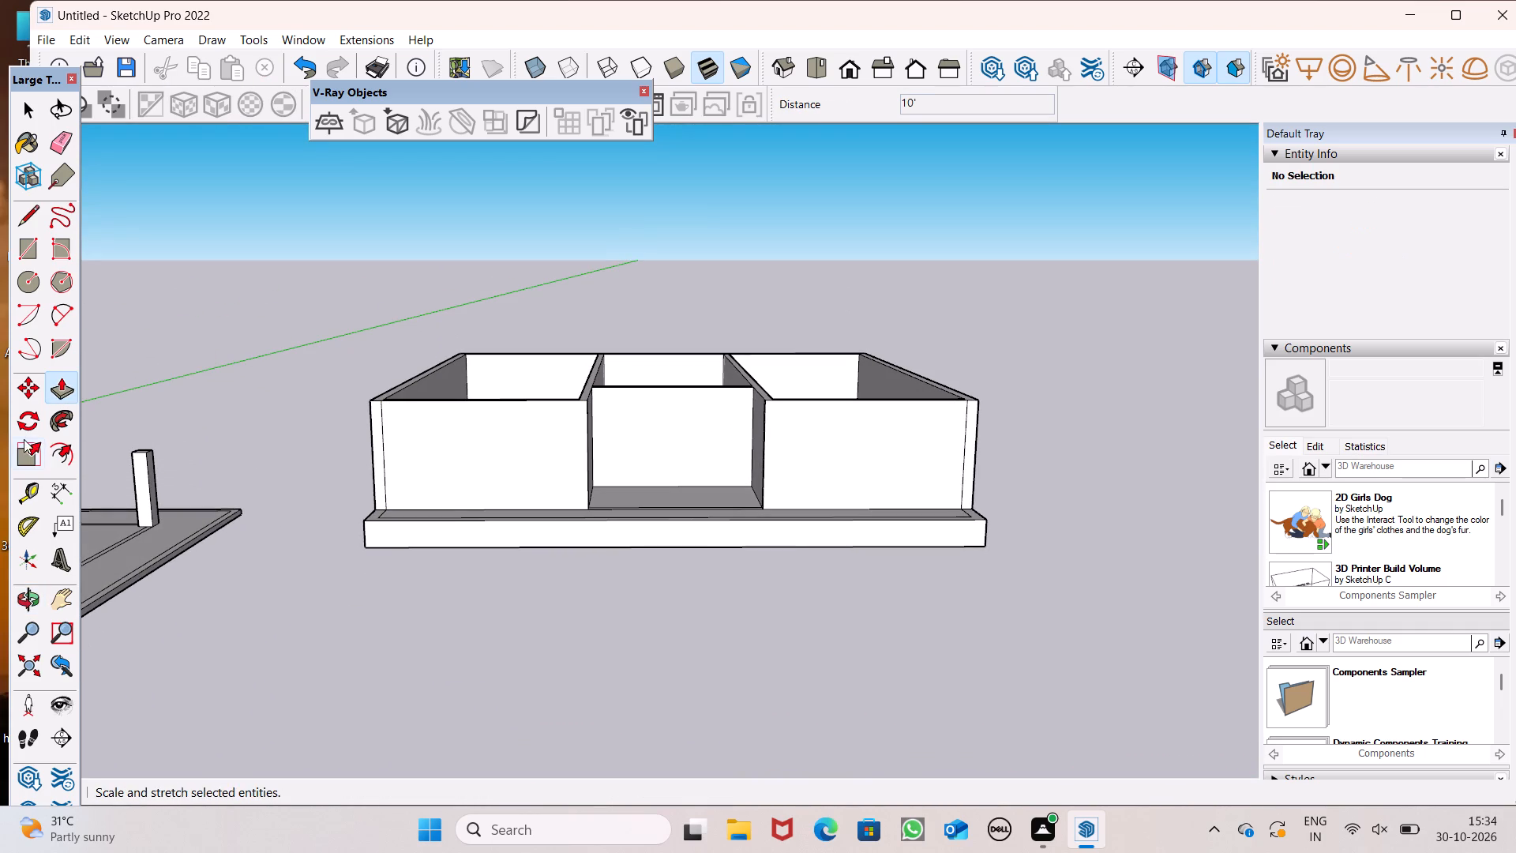
{"action": "left_click", "coordinate": [54, 494]}
{"action": "scroll", "coordinate": [527, 503], "scroll_direction": "up", "scroll_amount": 1}
{"action": "middle_click_drag", "start_coordinate": [527, 502], "coordinate": [490, 510]}
{"action": "scroll", "coordinate": [490, 510], "scroll_direction": "up", "scroll_amount": 1}
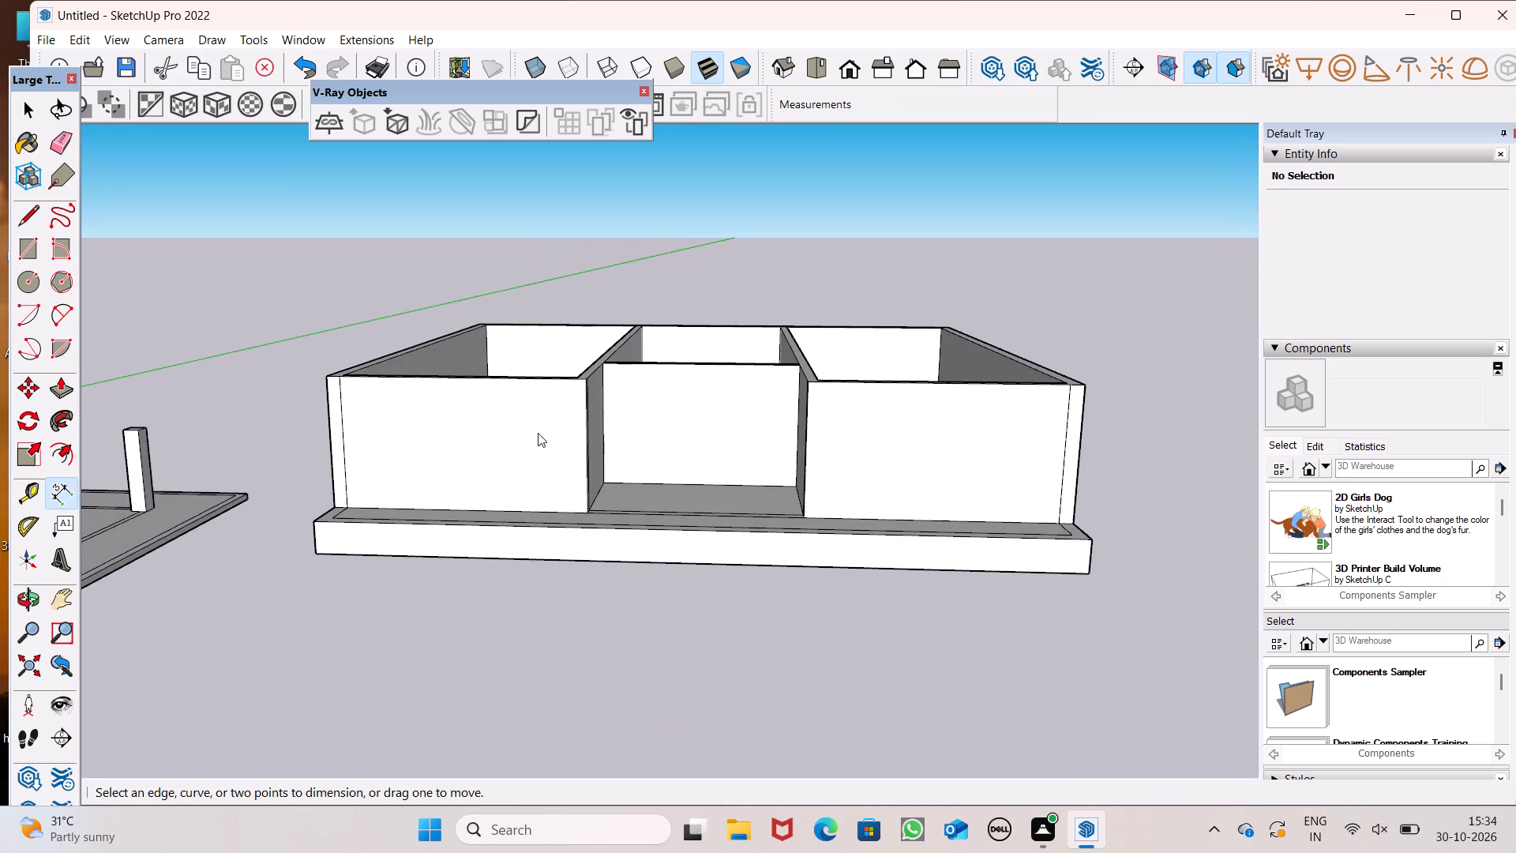
{"action": "scroll", "coordinate": [553, 415], "scroll_direction": "up", "scroll_amount": 4}
{"action": "left_click", "coordinate": [602, 362]}
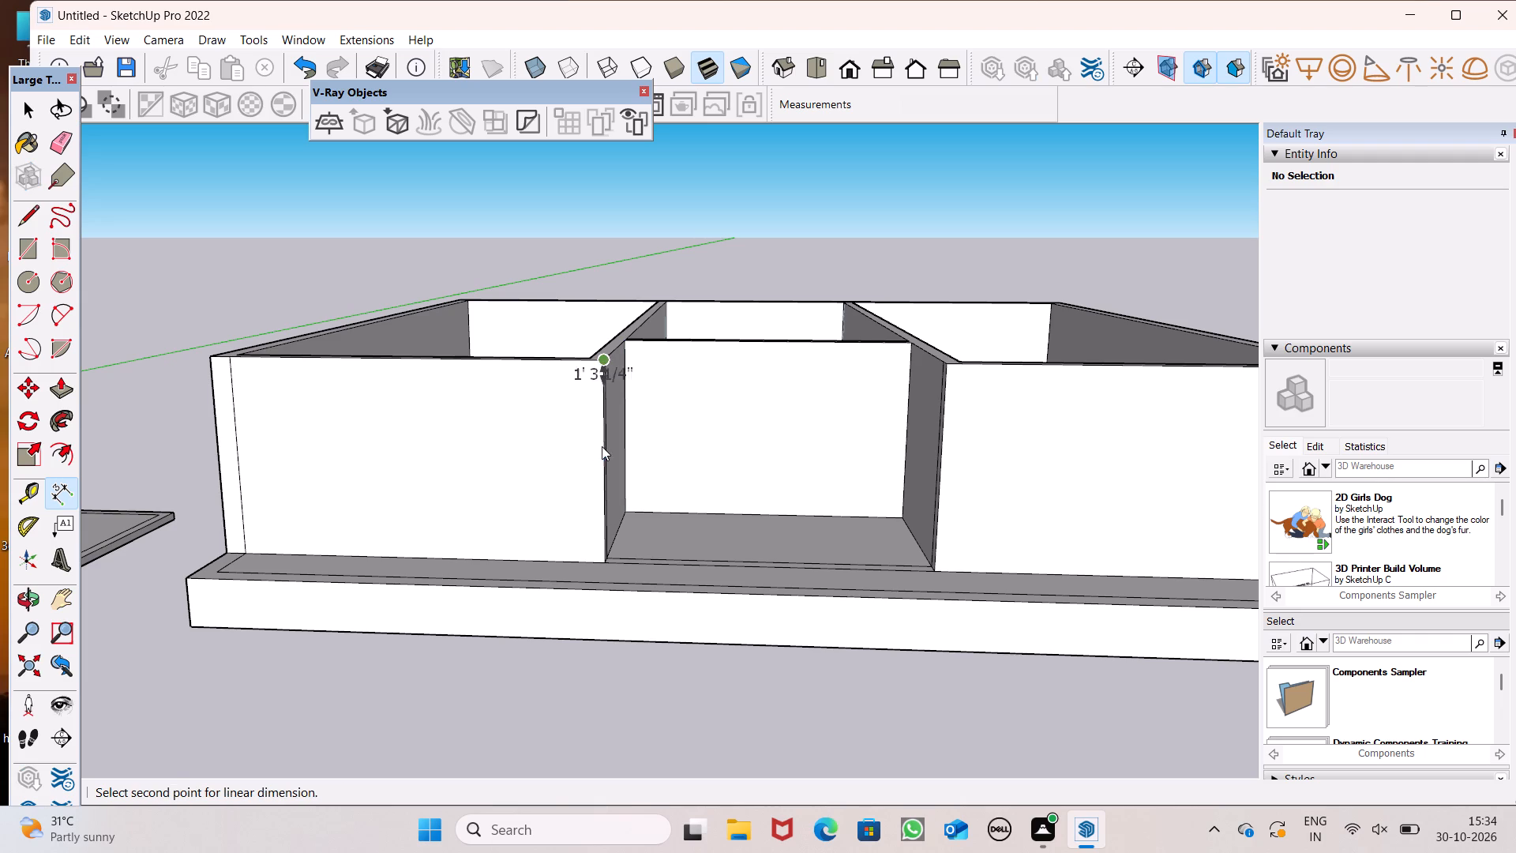
{"action": "left_click", "coordinate": [600, 554]}
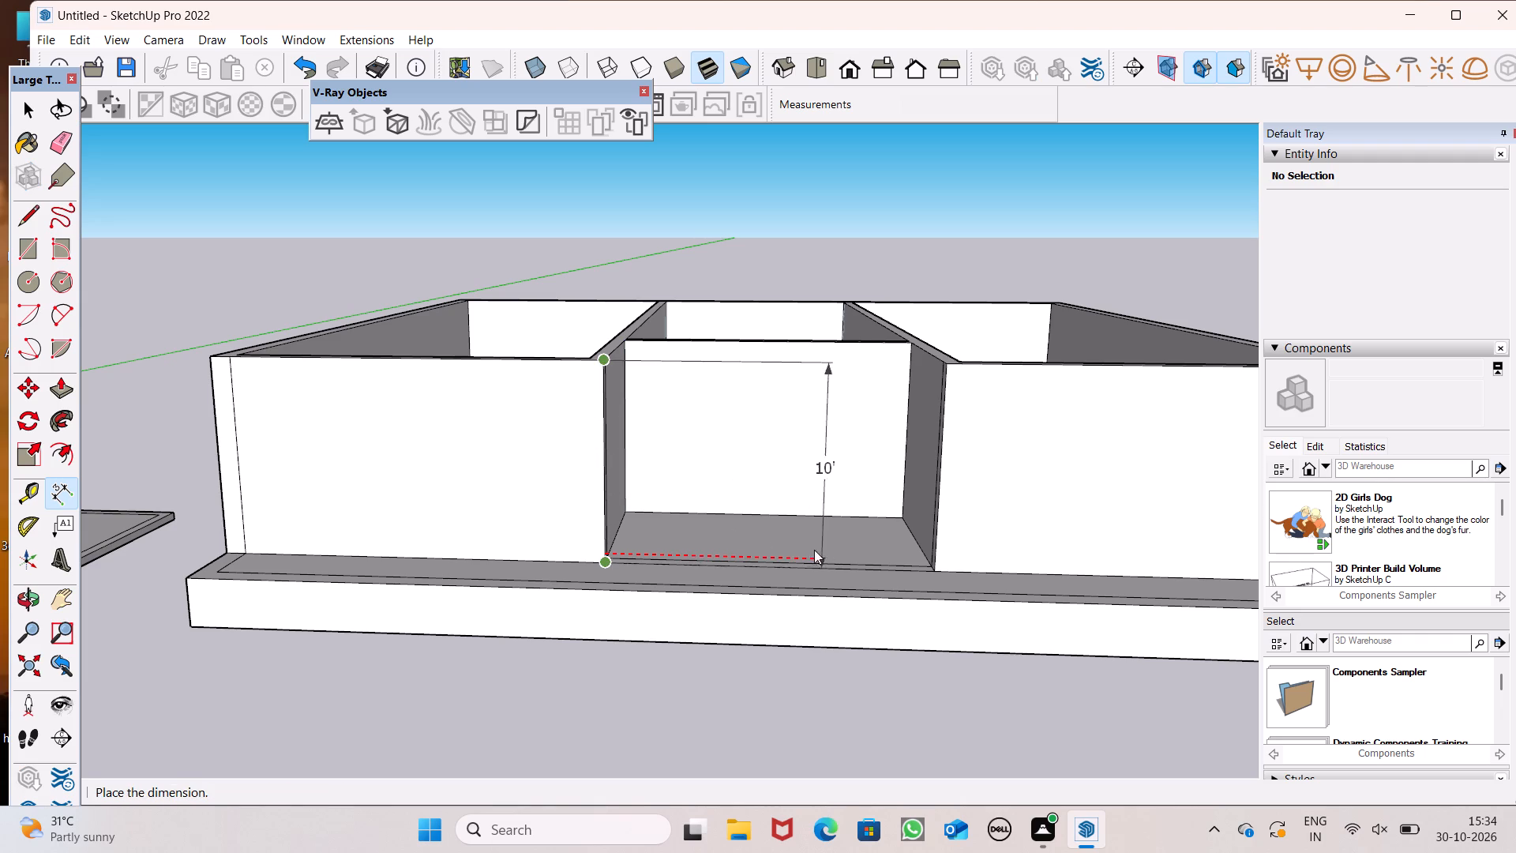
{"action": "key", "text": "space"}
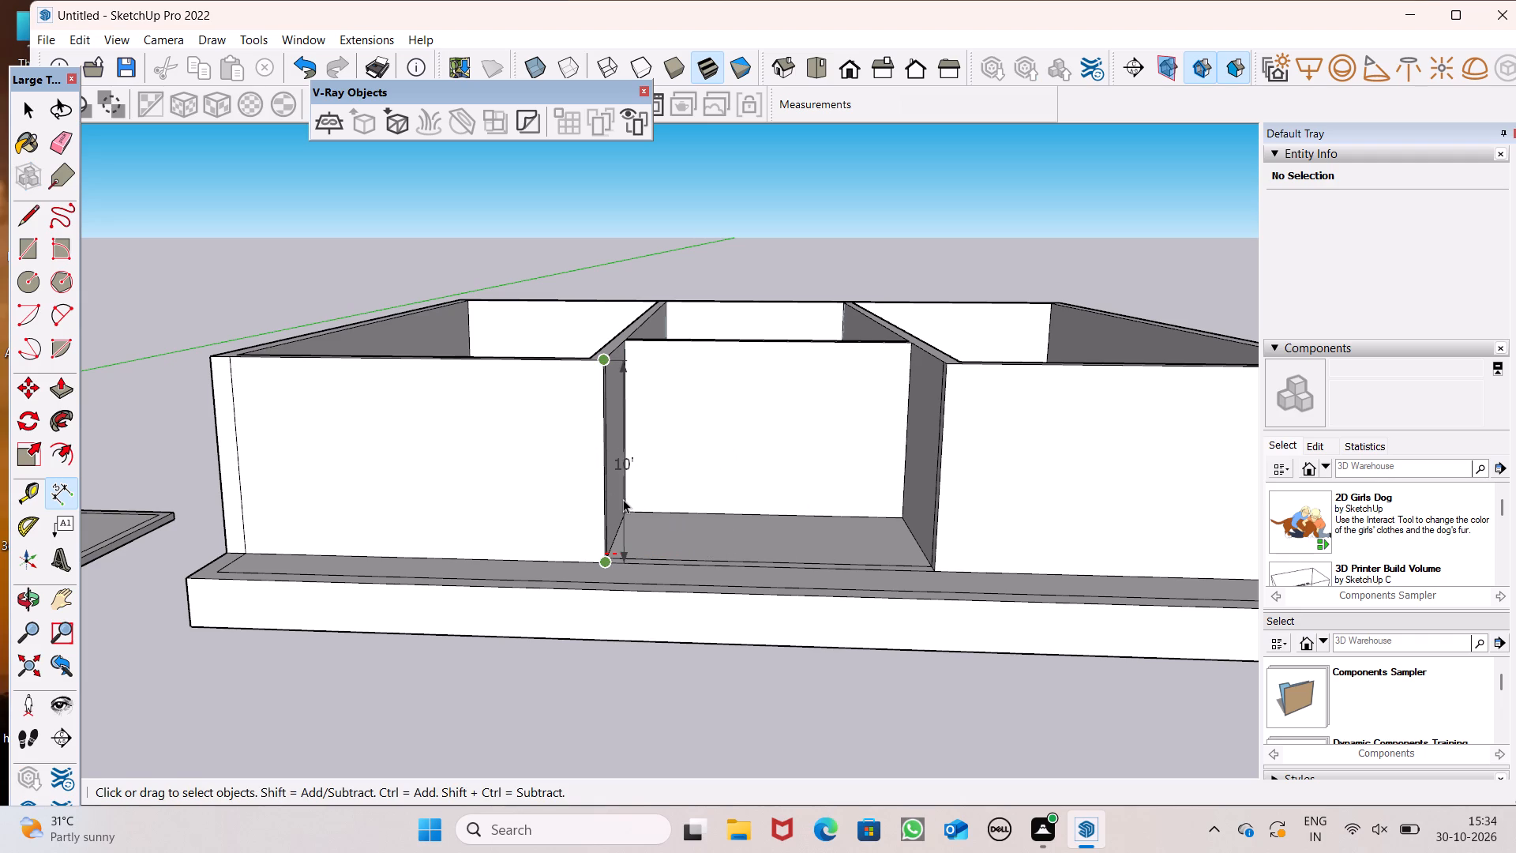
Examine the walled block as a whole alongside the columned slab.
{"action": "scroll", "coordinate": [670, 530], "scroll_direction": "down", "scroll_amount": 8}
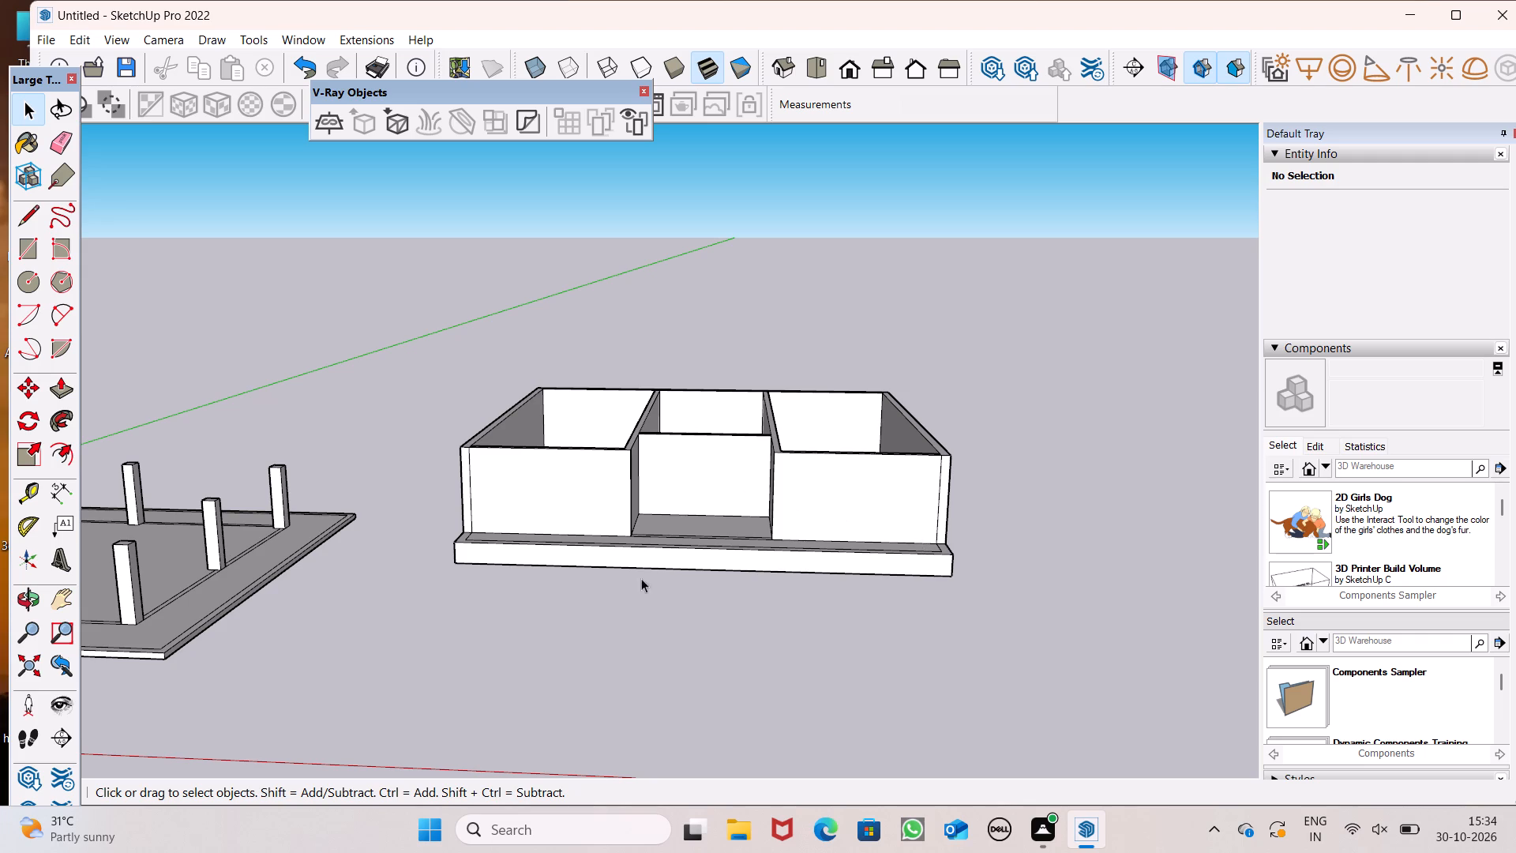
{"action": "scroll", "coordinate": [641, 558], "scroll_direction": "down", "scroll_amount": 4}
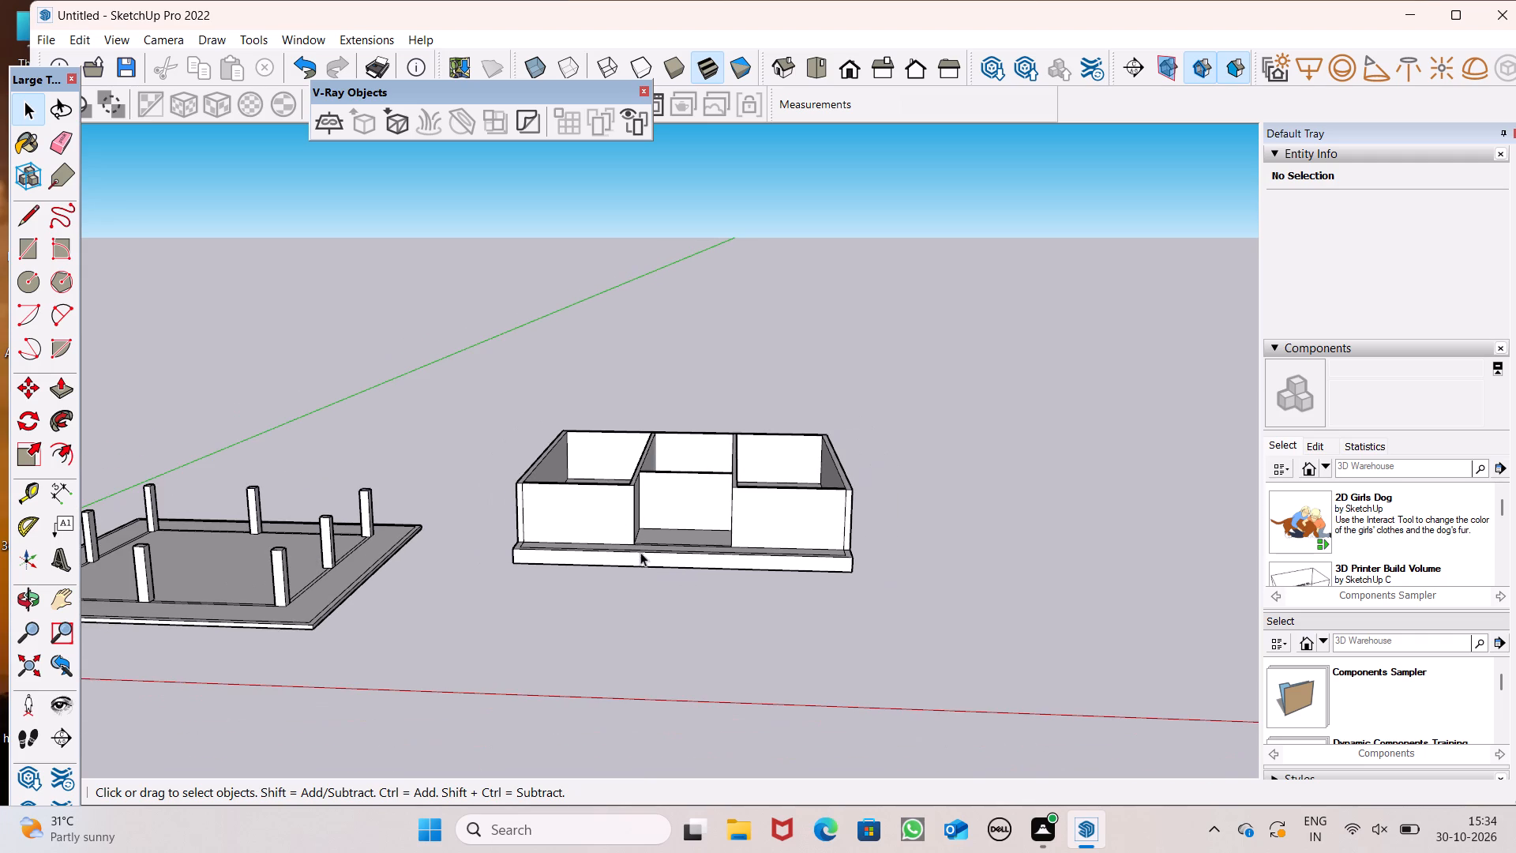
{"action": "scroll", "coordinate": [513, 531], "scroll_direction": "down", "scroll_amount": 4}
{"action": "scroll", "coordinate": [628, 494], "scroll_direction": "down", "scroll_amount": 2}
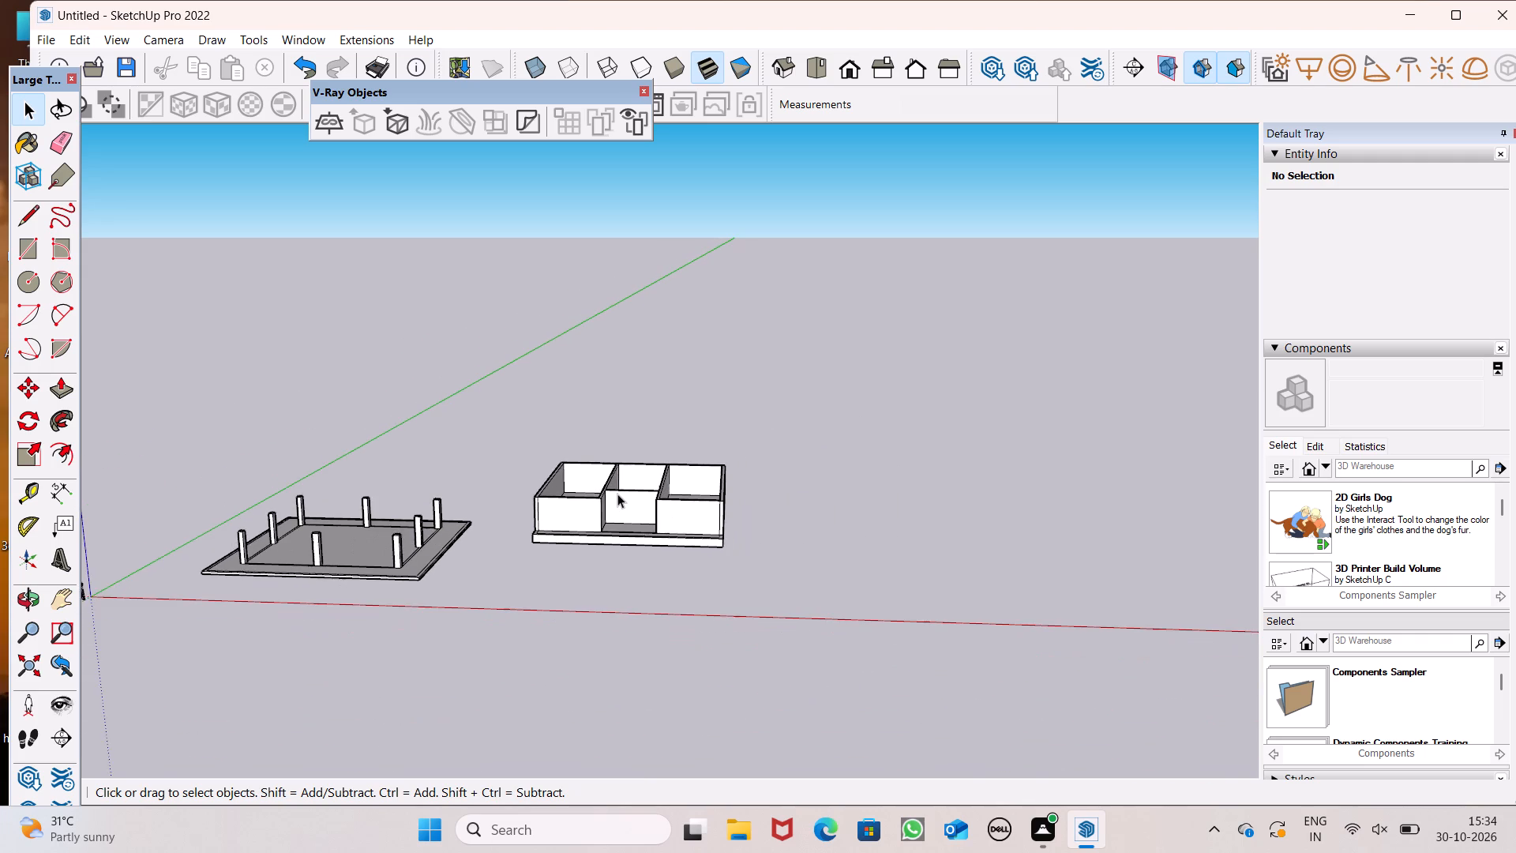
{"action": "scroll", "coordinate": [617, 494], "scroll_direction": "down", "scroll_amount": 2}
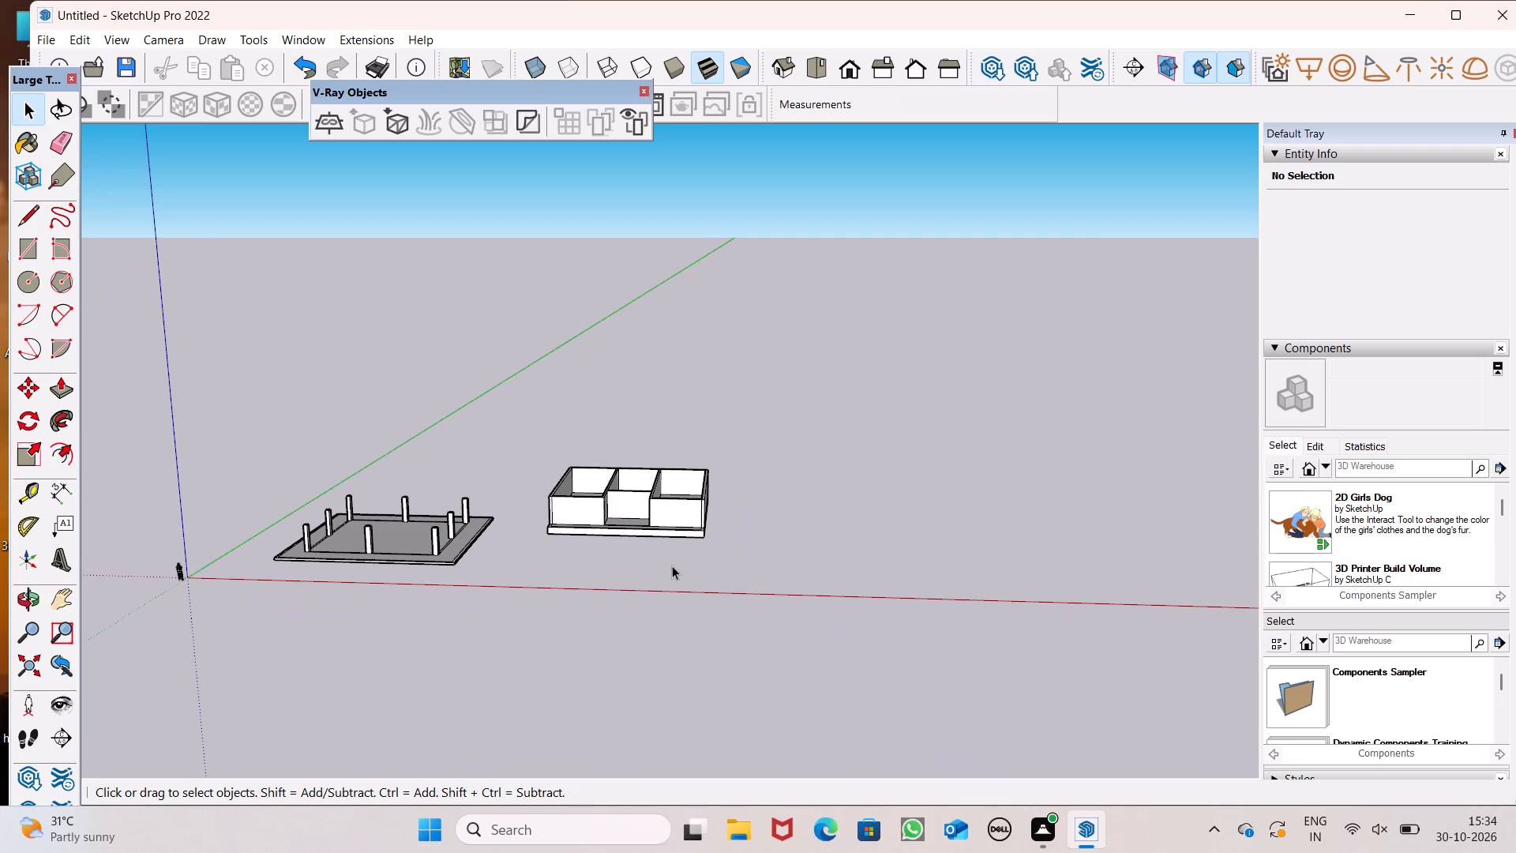
{"action": "scroll", "coordinate": [730, 589], "scroll_direction": "down", "scroll_amount": 3}
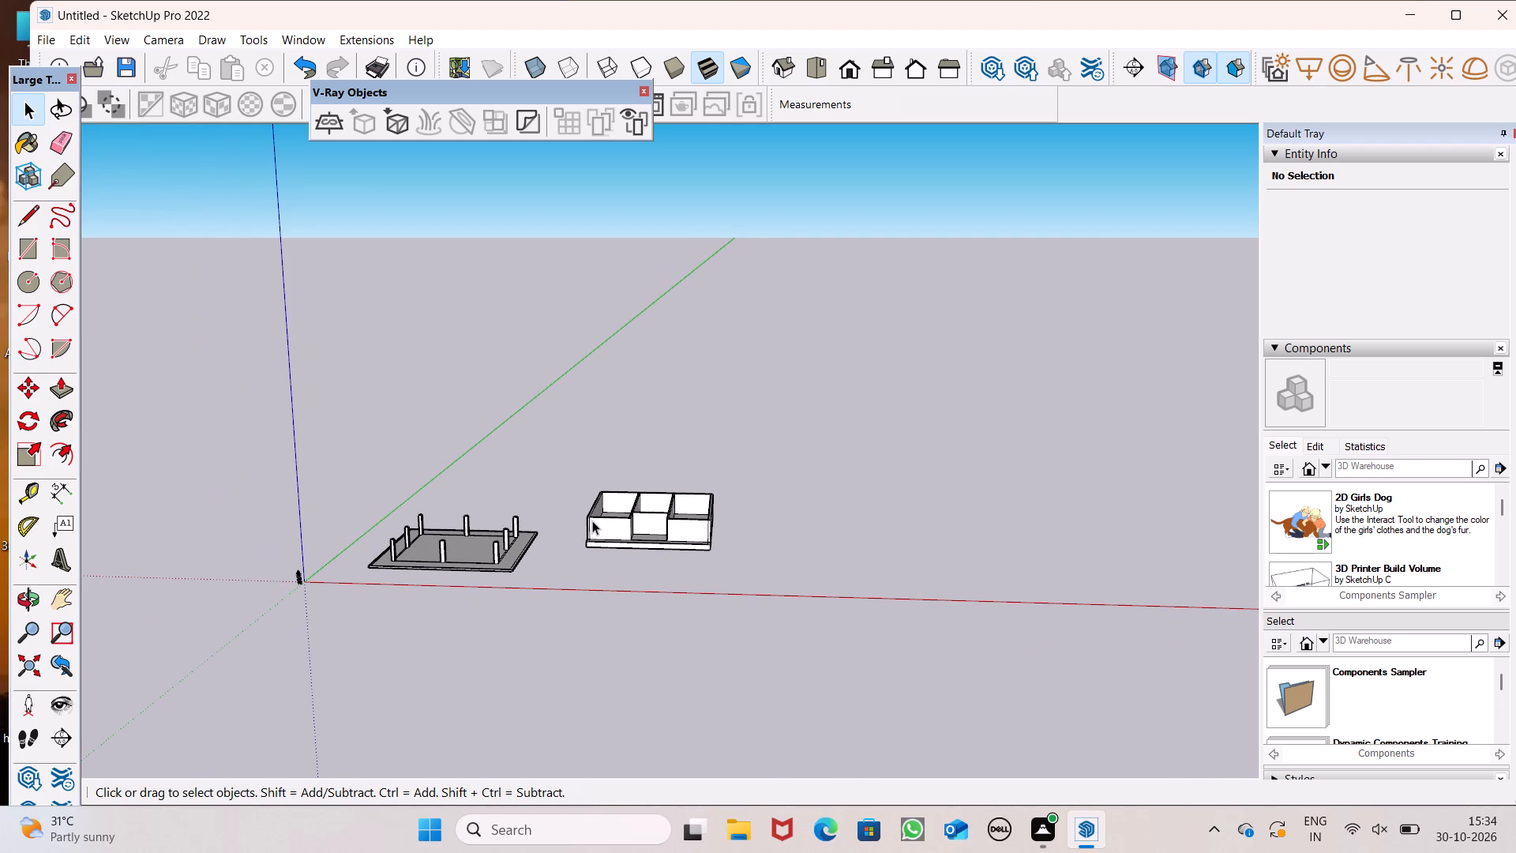
{"action": "scroll", "coordinate": [534, 479], "scroll_direction": "up", "scroll_amount": 7}
{"action": "scroll", "coordinate": [636, 474], "scroll_direction": "up", "scroll_amount": 3}
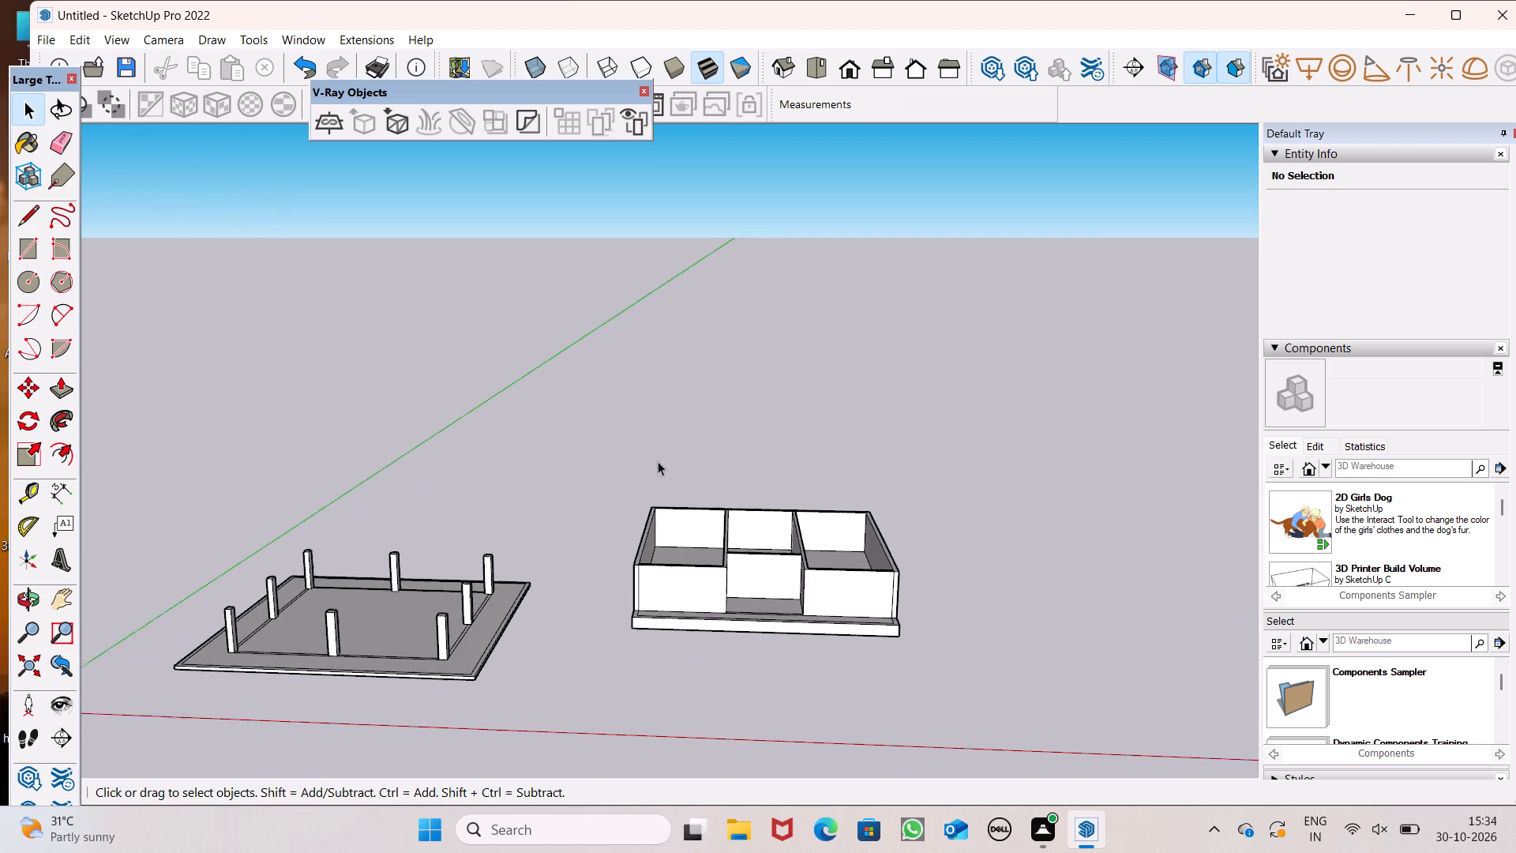
{"action": "scroll", "coordinate": [658, 461], "scroll_direction": "up", "scroll_amount": 2}
{"action": "scroll", "coordinate": [564, 545], "scroll_direction": "down", "scroll_amount": 4}
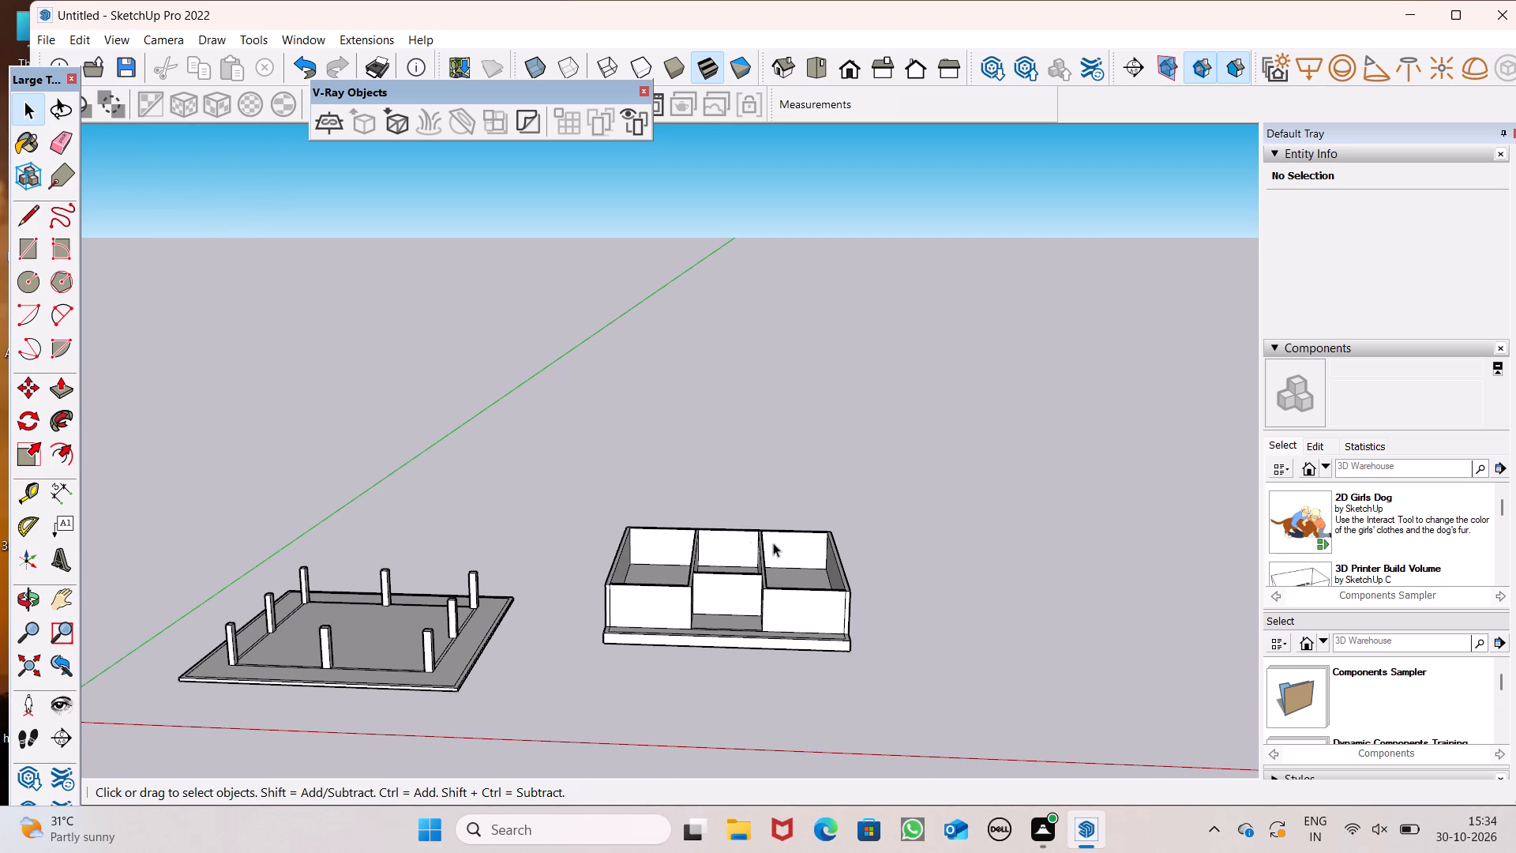
{"action": "scroll", "coordinate": [670, 543], "scroll_direction": "down", "scroll_amount": 3}
{"action": "scroll", "coordinate": [882, 573], "scroll_direction": "up", "scroll_amount": 6}
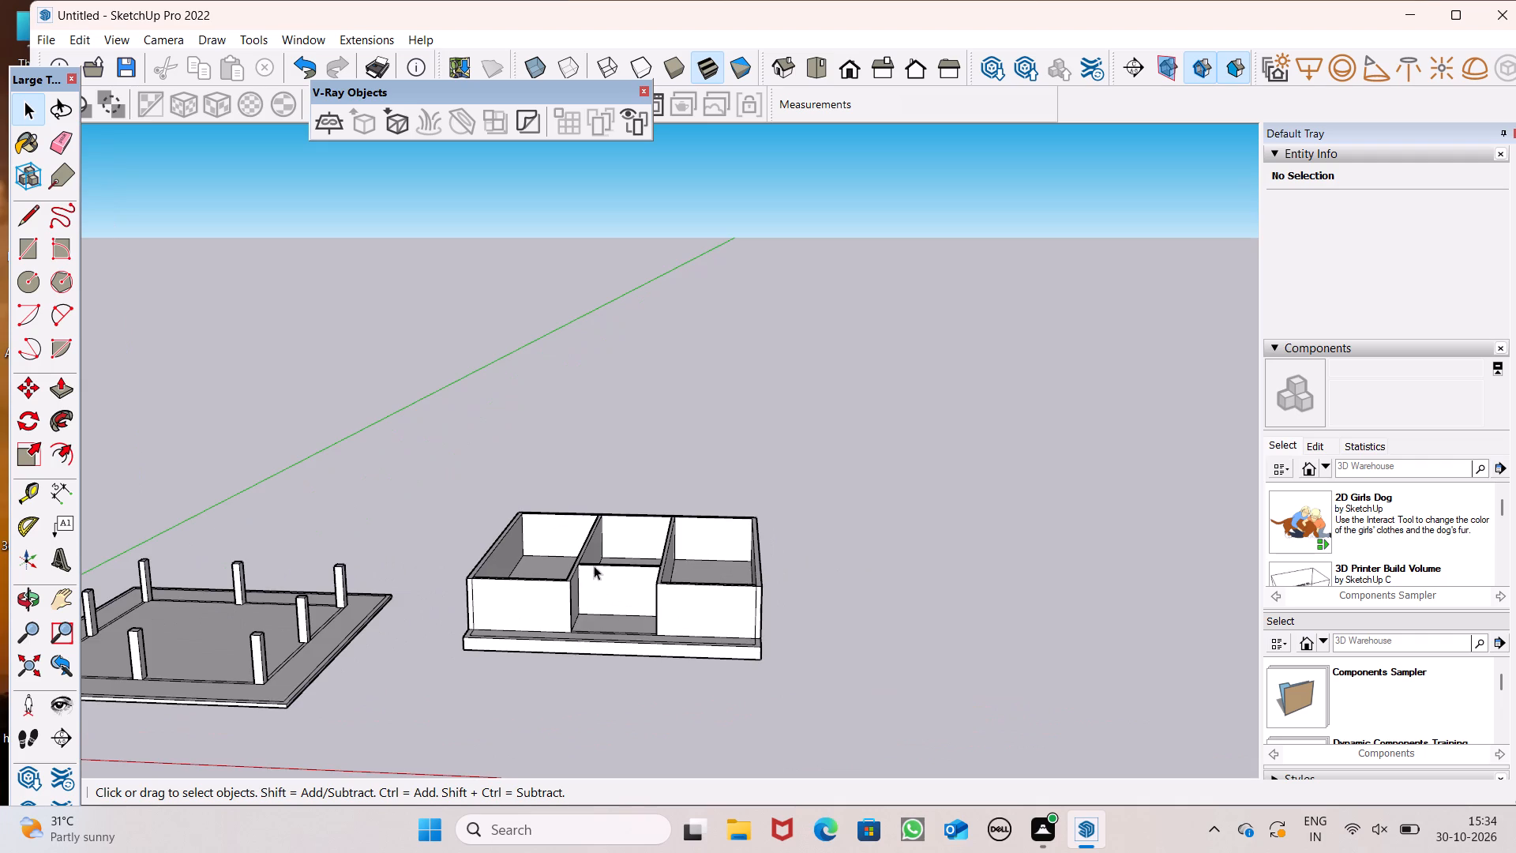
{"action": "scroll", "coordinate": [576, 583], "scroll_direction": "up", "scroll_amount": 3}
{"action": "scroll", "coordinate": [518, 620], "scroll_direction": "down", "scroll_amount": 2}
{"action": "middle_click_drag", "start_coordinate": [518, 622], "coordinate": [537, 630]}
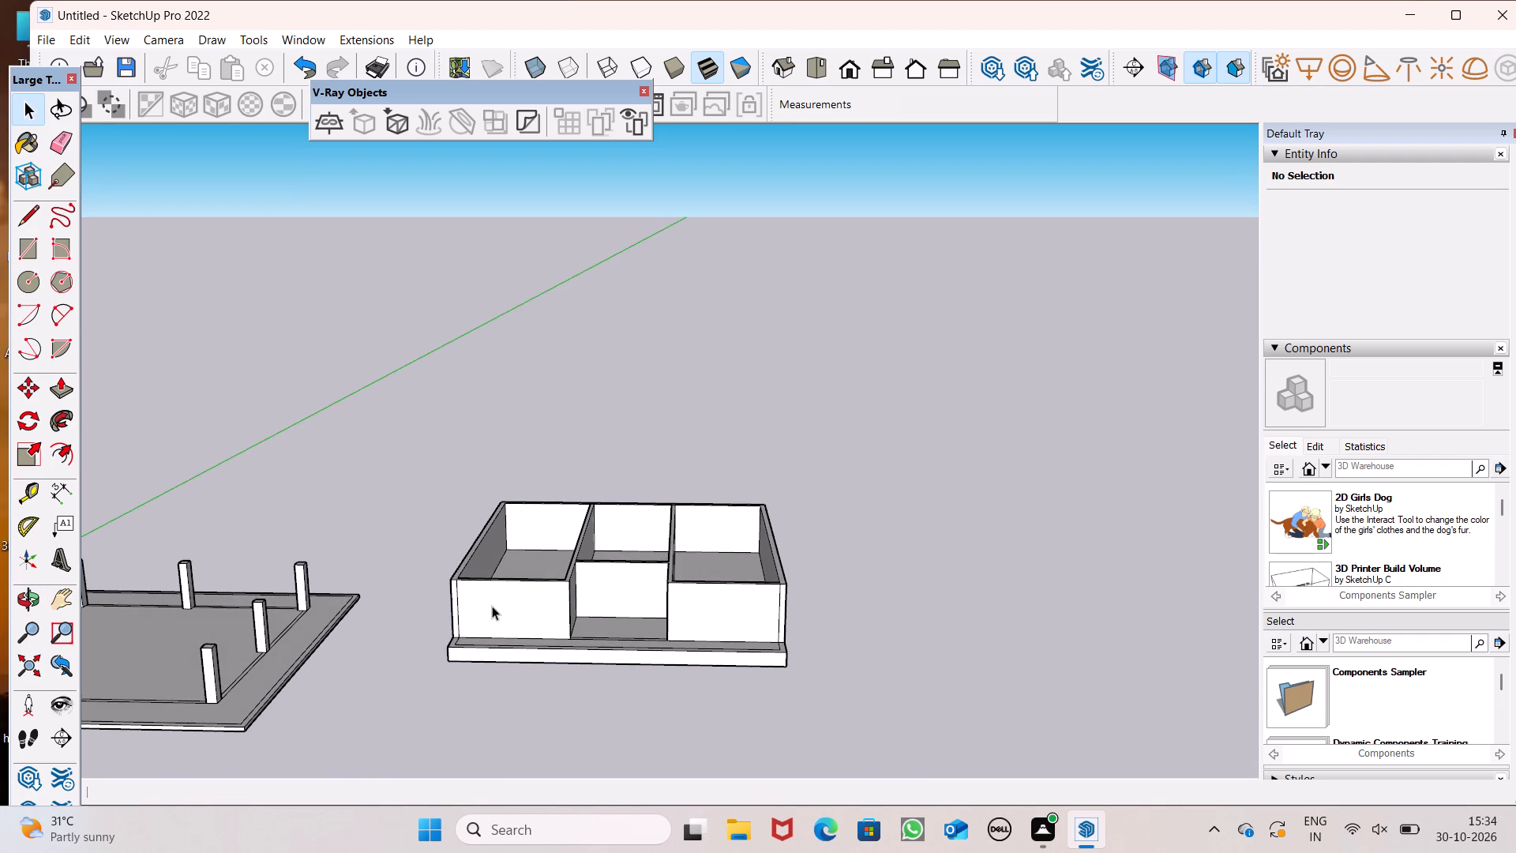
Push/Pull the wall tops up 1'5" as a new band above the 10' walls.
{"action": "scroll", "coordinate": [462, 569], "scroll_direction": "up", "scroll_amount": 5}
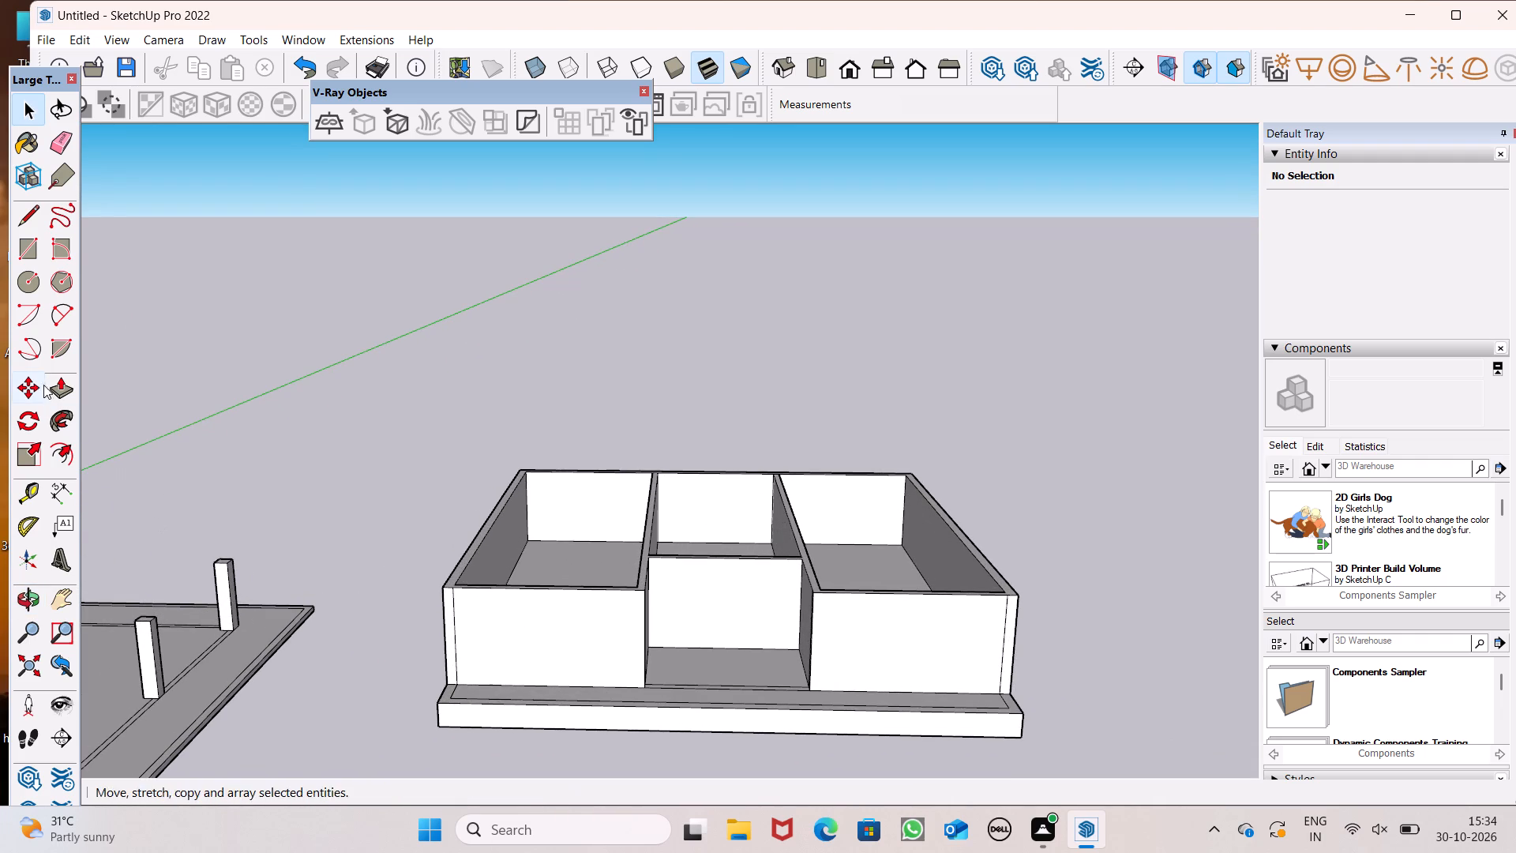
{"action": "left_click", "coordinate": [62, 385]}
{"action": "scroll", "coordinate": [411, 522], "scroll_direction": "up", "scroll_amount": 4}
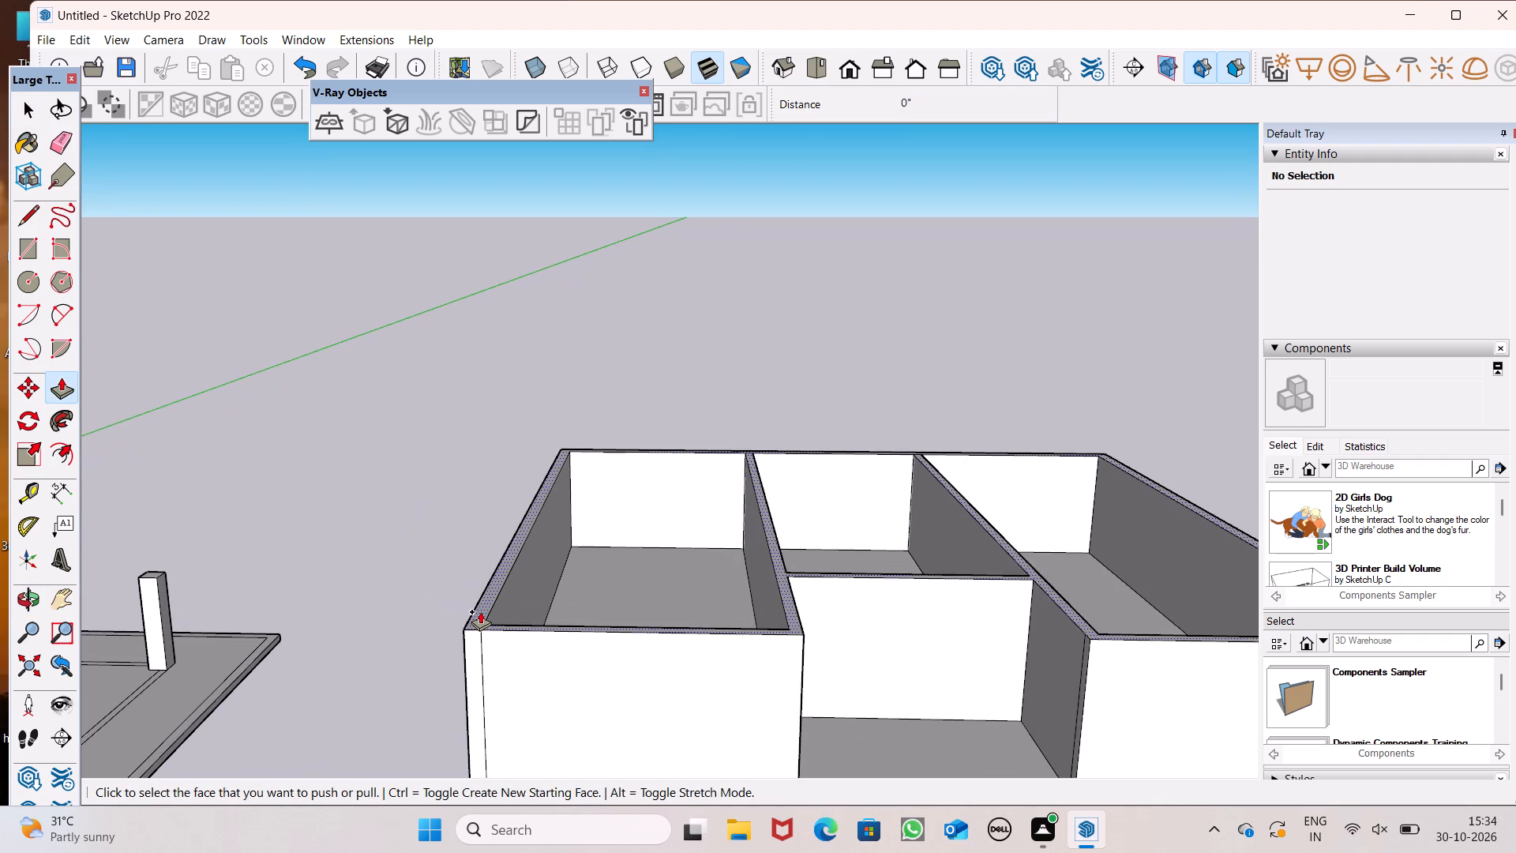
{"action": "left_click", "coordinate": [481, 610]}
{"action": "type", "text": "1'5\""}
{"action": "key", "text": "Return"}
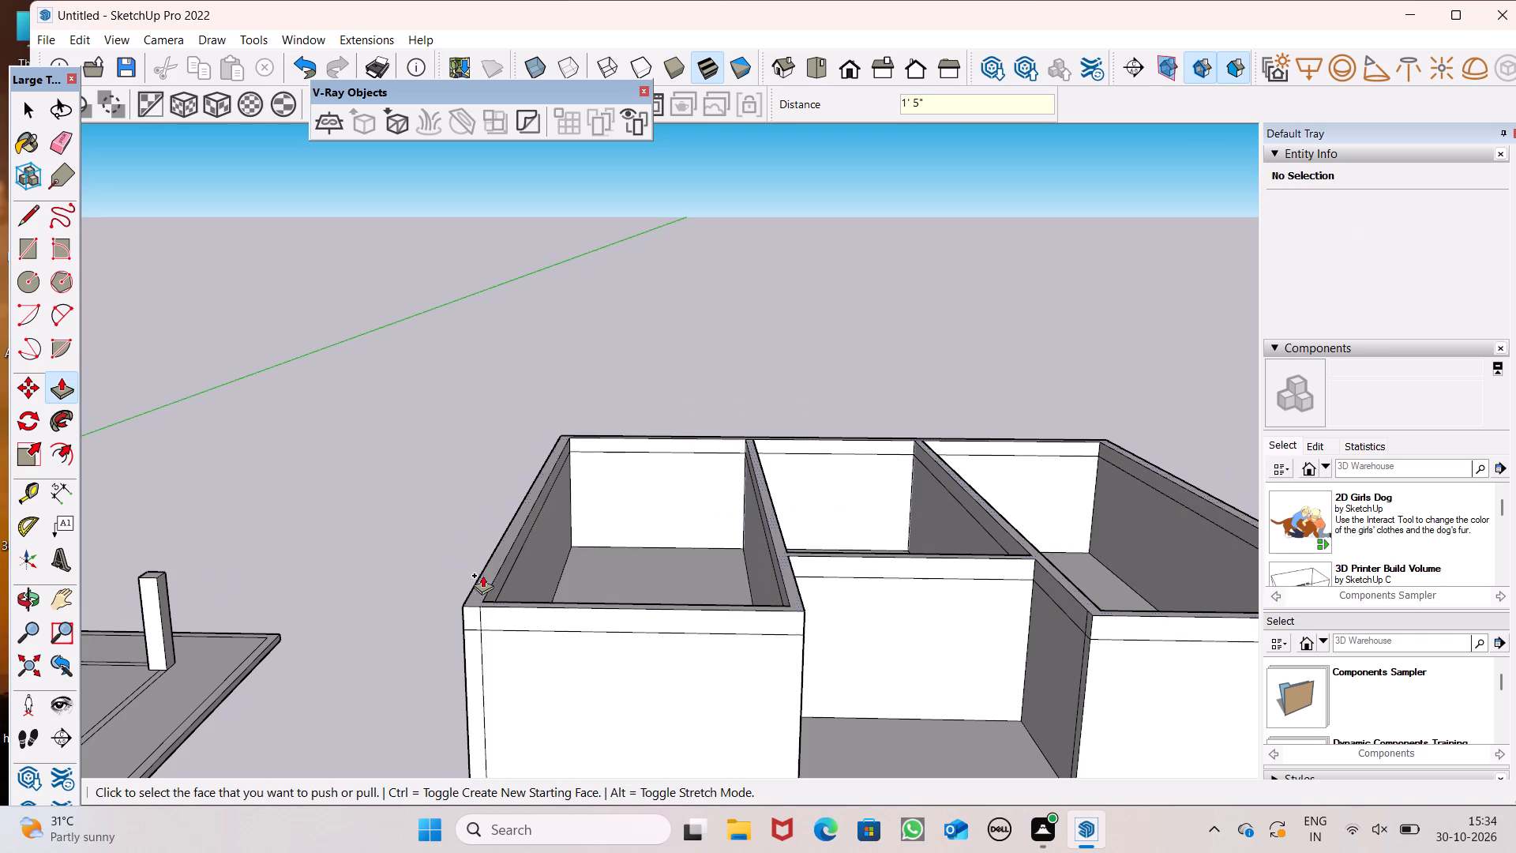
Push/Pull the wall tops up another 10' to form the upper storey's walls.
{"action": "left_click", "coordinate": [482, 579]}
{"action": "type", "text": "10'"}
{"action": "key", "text": "Return"}
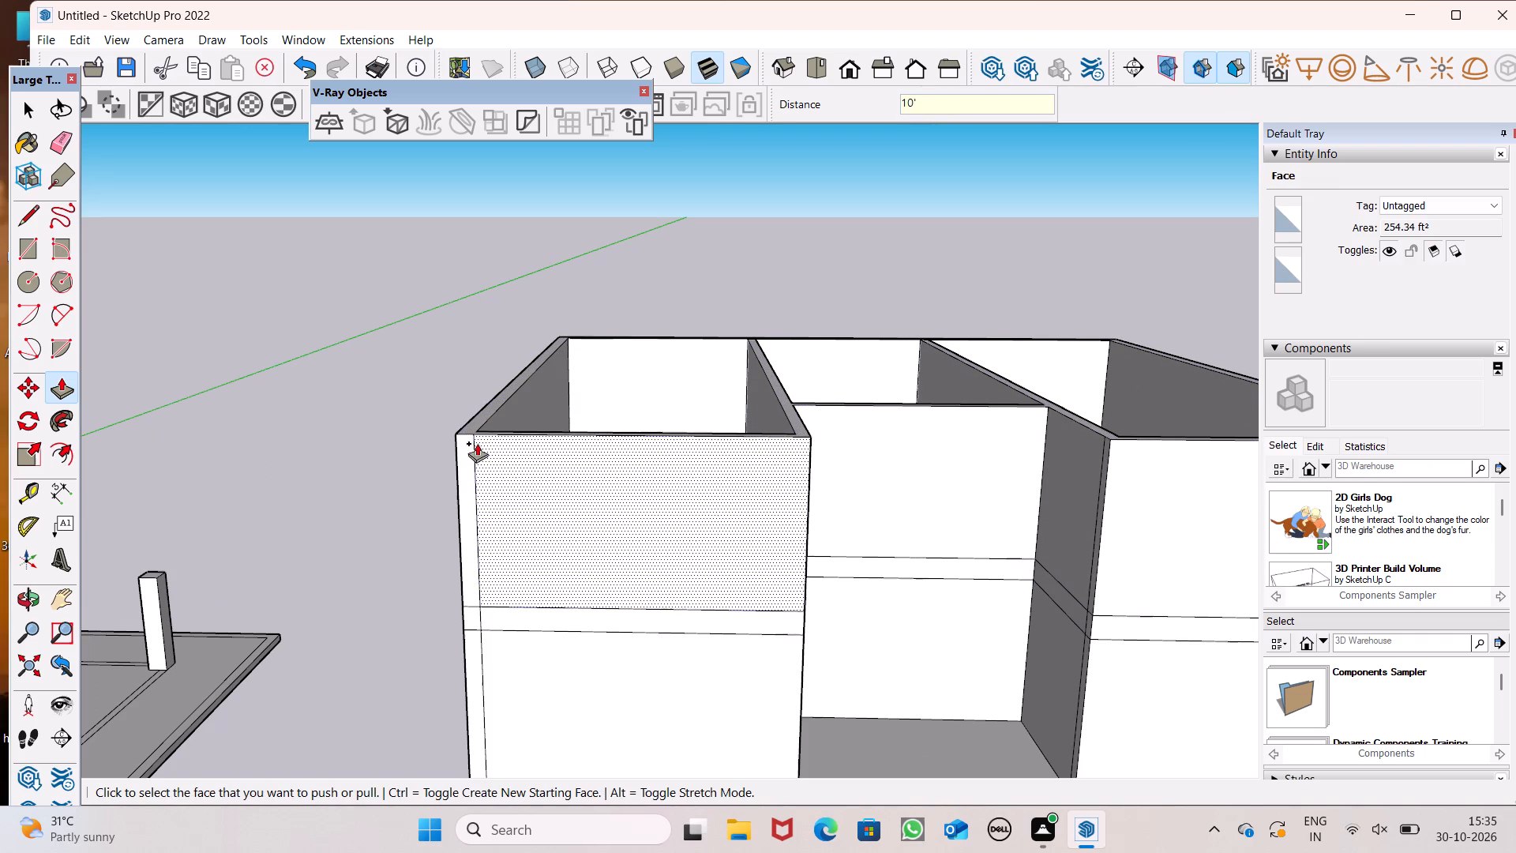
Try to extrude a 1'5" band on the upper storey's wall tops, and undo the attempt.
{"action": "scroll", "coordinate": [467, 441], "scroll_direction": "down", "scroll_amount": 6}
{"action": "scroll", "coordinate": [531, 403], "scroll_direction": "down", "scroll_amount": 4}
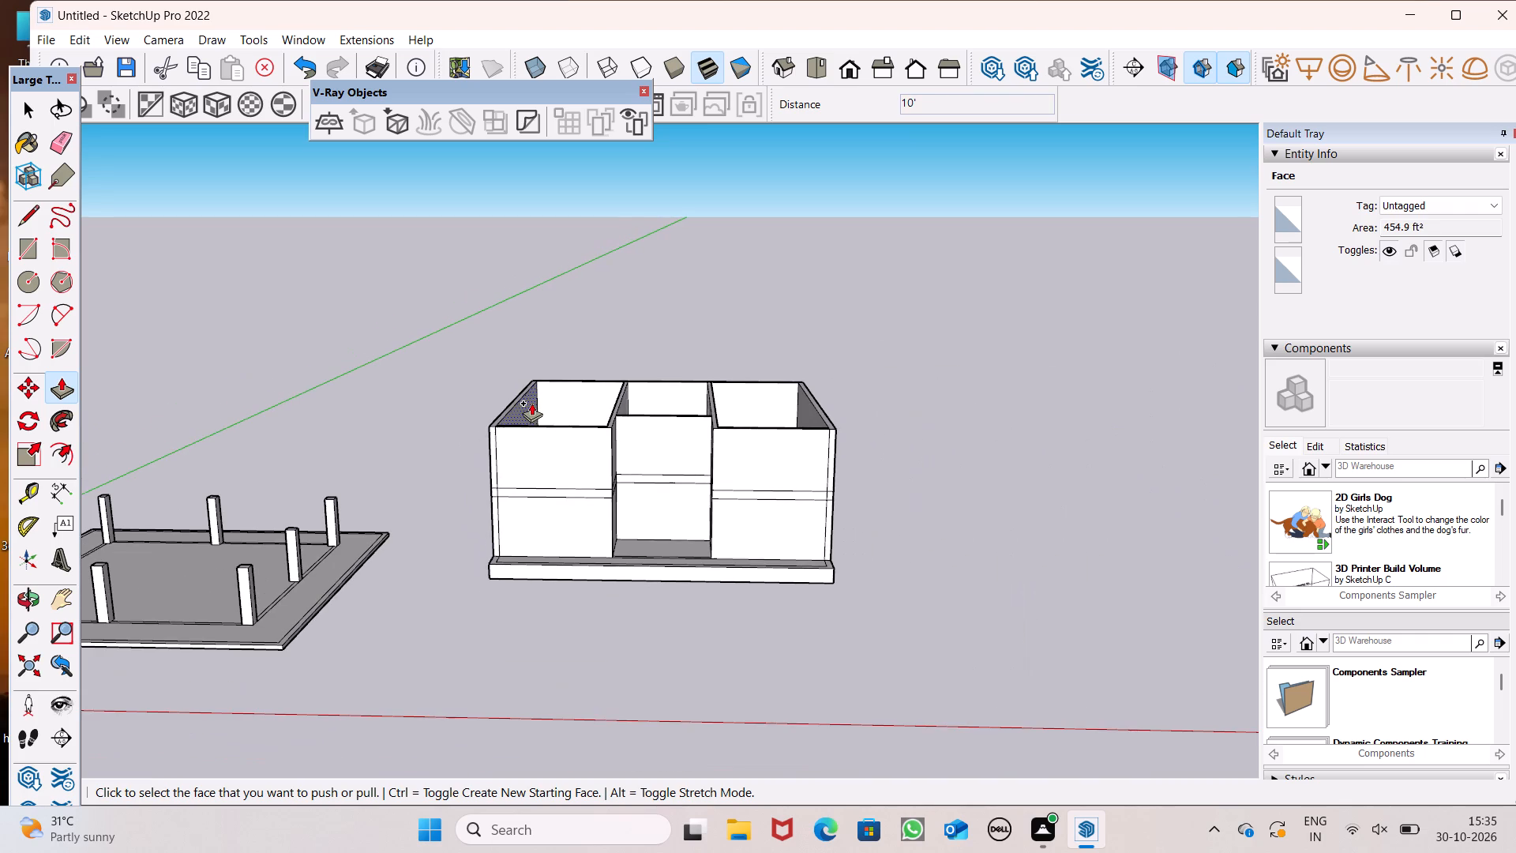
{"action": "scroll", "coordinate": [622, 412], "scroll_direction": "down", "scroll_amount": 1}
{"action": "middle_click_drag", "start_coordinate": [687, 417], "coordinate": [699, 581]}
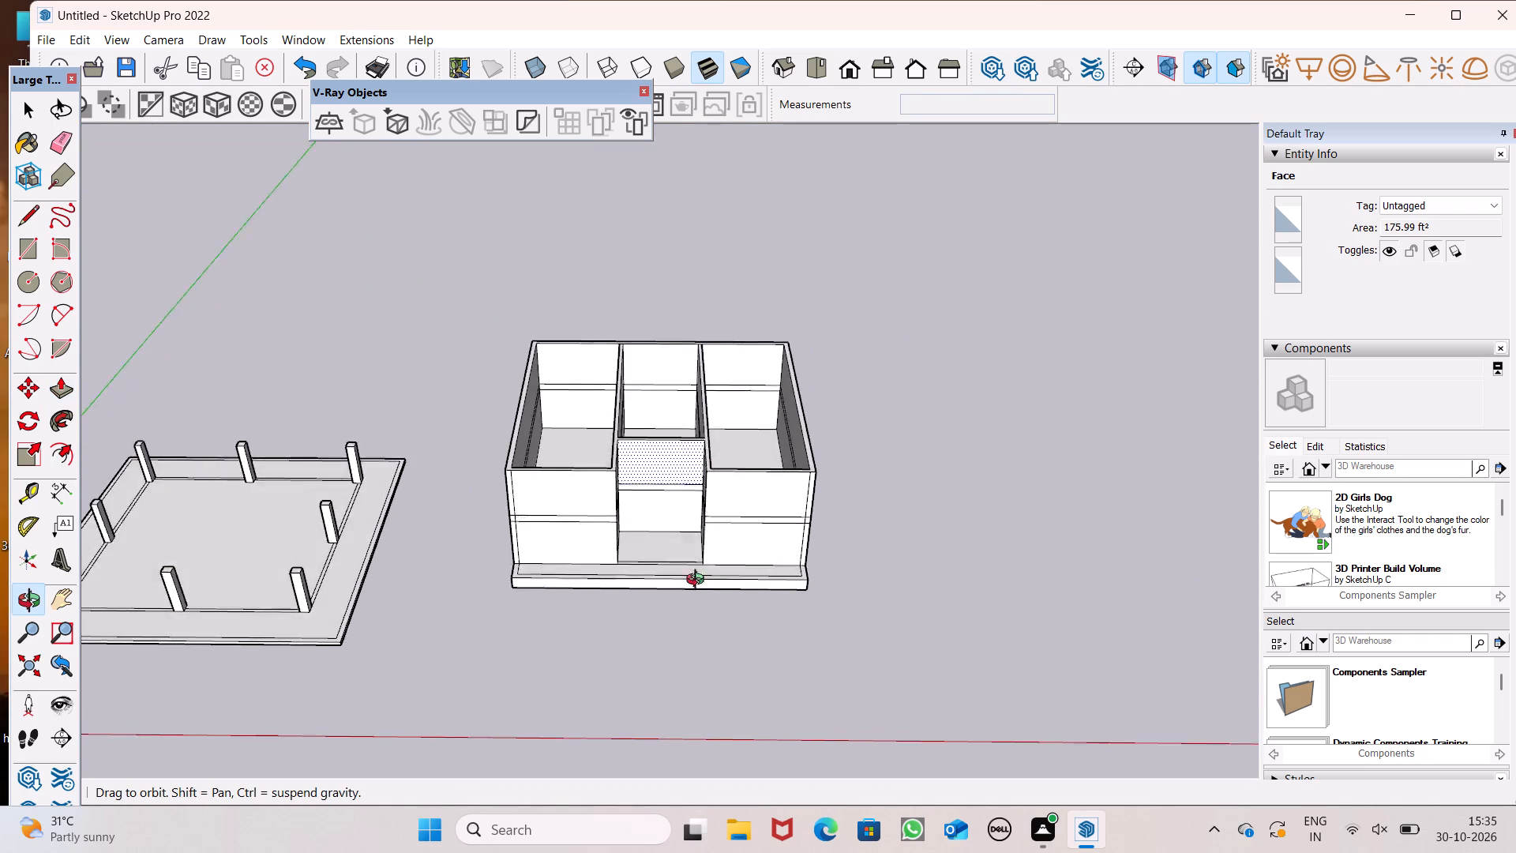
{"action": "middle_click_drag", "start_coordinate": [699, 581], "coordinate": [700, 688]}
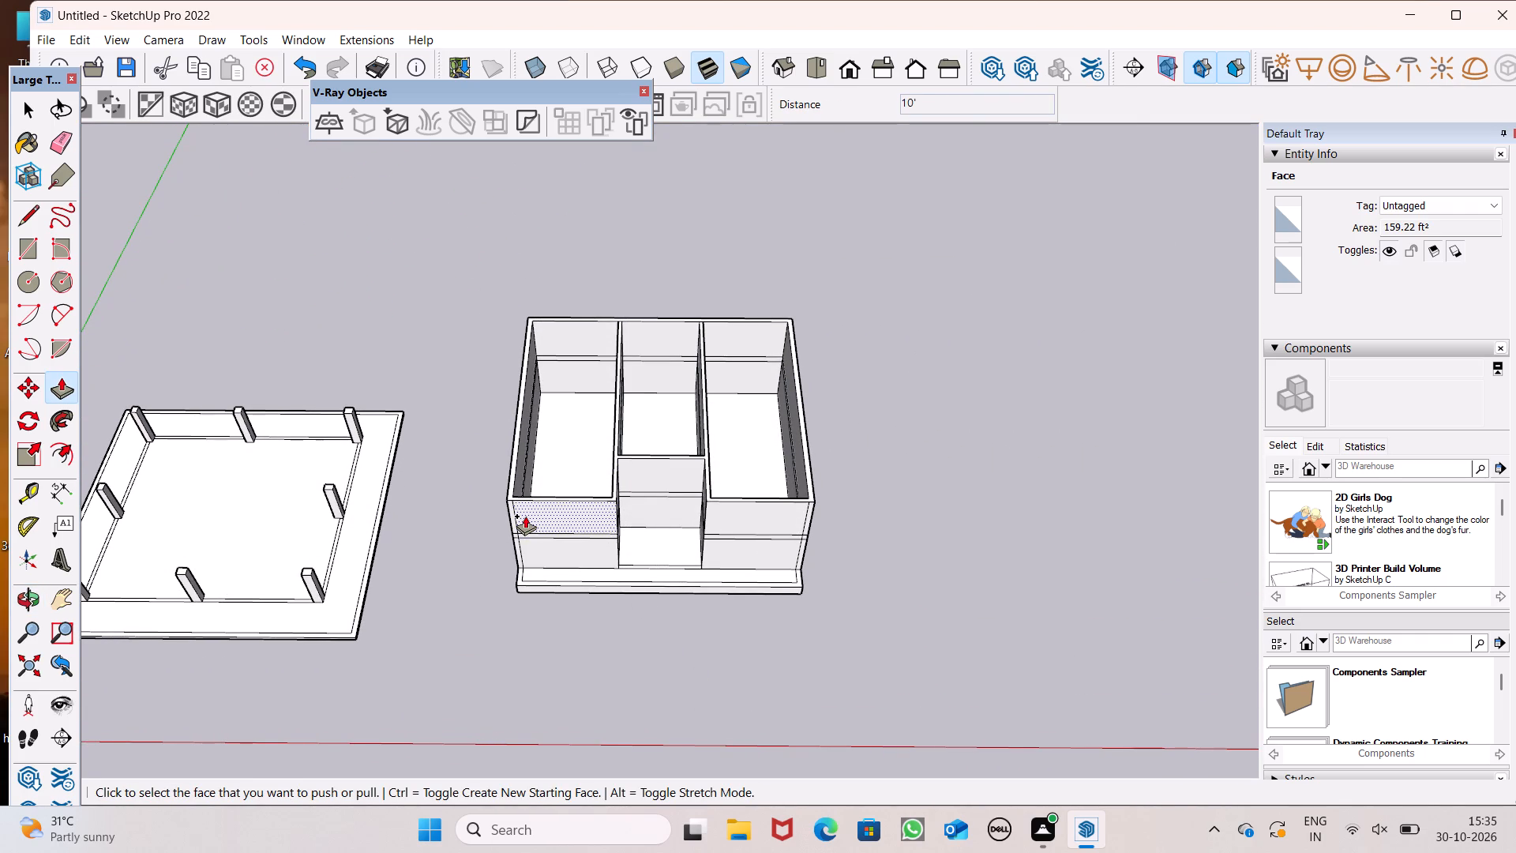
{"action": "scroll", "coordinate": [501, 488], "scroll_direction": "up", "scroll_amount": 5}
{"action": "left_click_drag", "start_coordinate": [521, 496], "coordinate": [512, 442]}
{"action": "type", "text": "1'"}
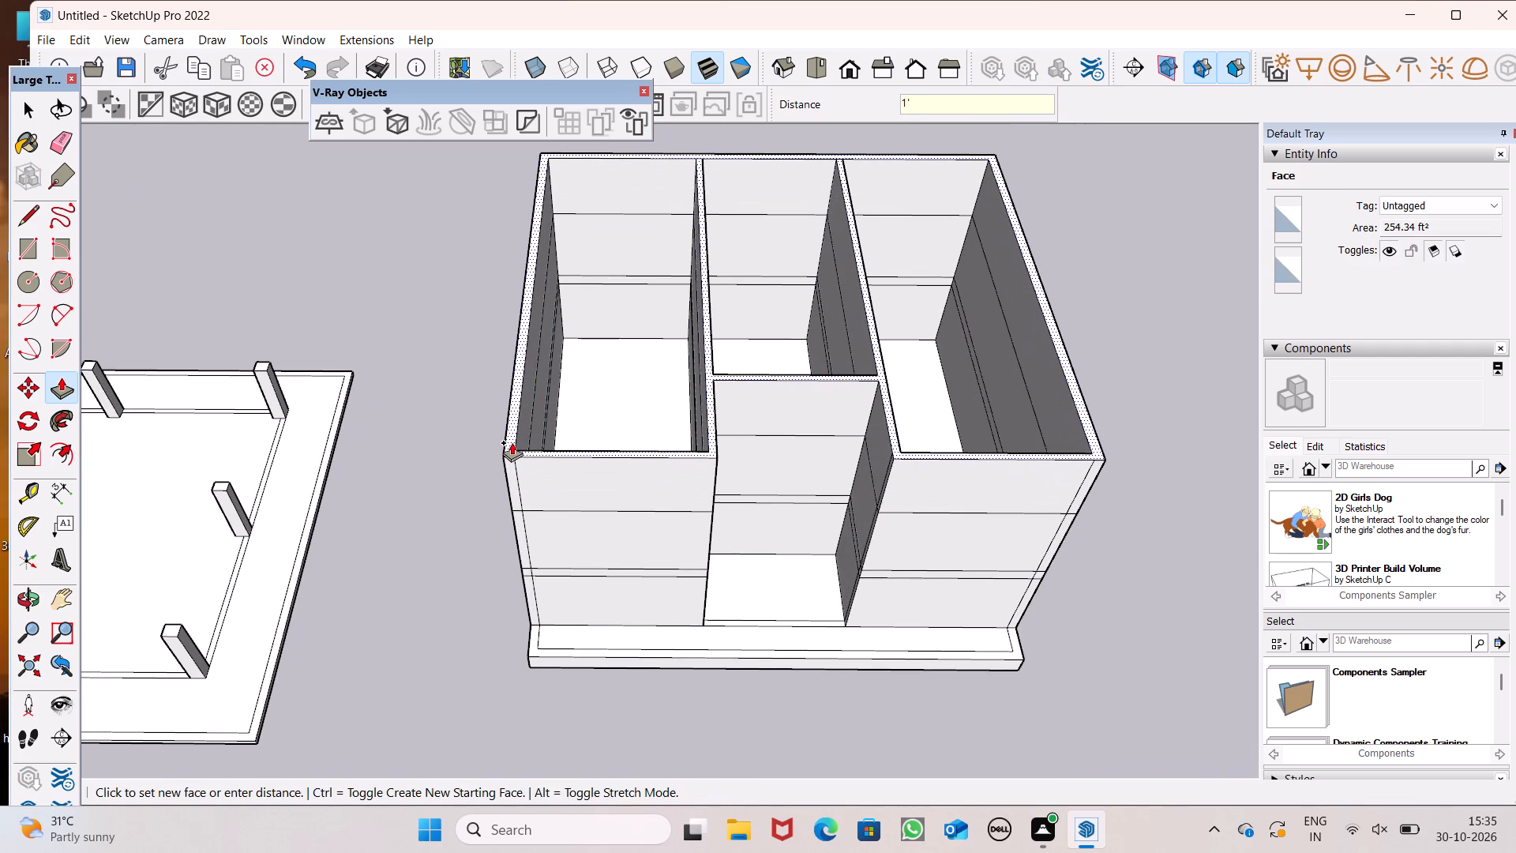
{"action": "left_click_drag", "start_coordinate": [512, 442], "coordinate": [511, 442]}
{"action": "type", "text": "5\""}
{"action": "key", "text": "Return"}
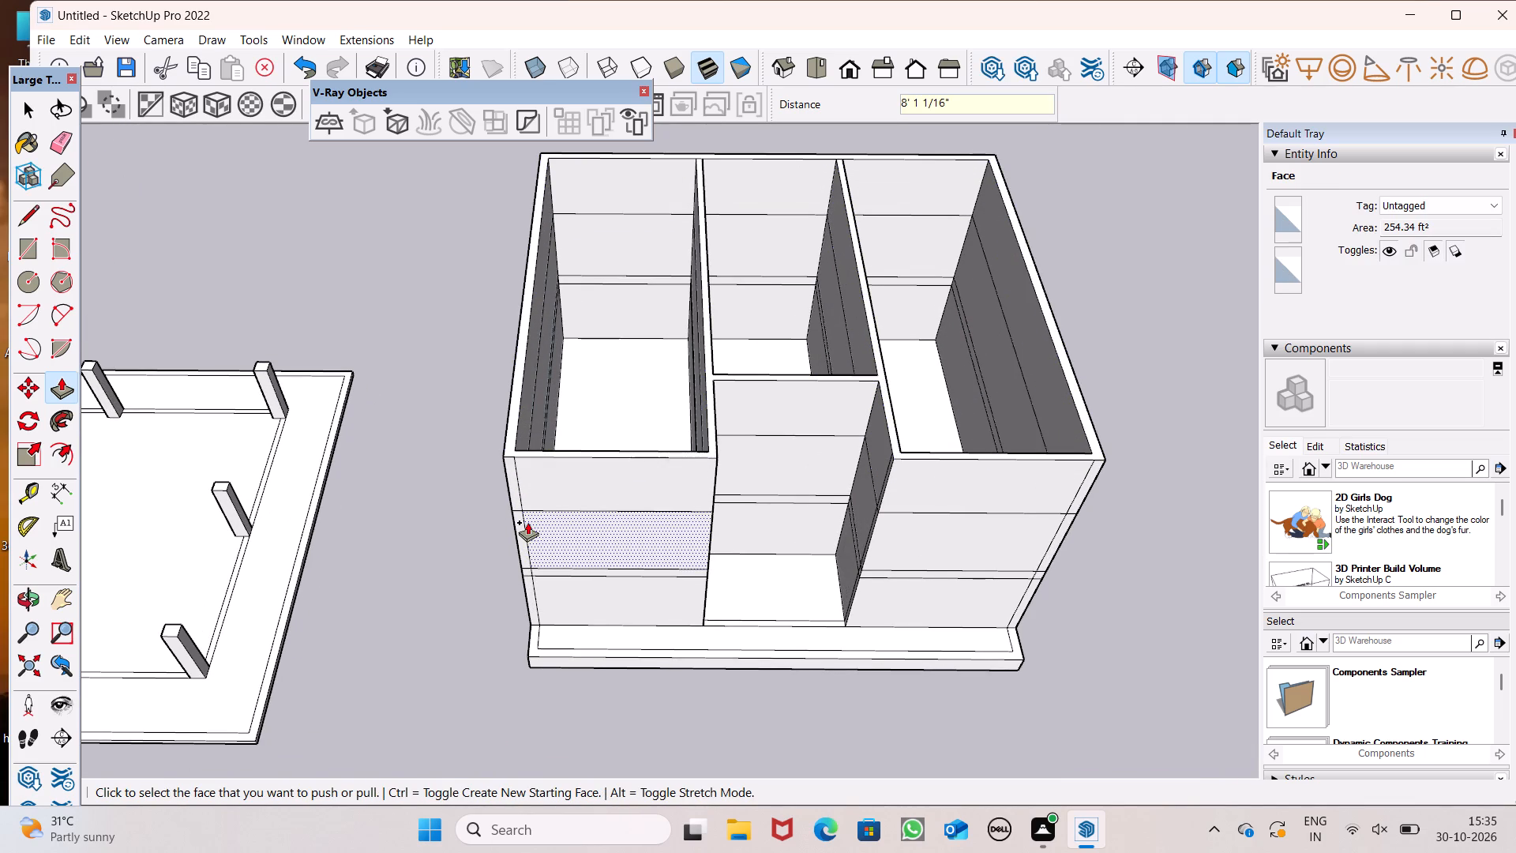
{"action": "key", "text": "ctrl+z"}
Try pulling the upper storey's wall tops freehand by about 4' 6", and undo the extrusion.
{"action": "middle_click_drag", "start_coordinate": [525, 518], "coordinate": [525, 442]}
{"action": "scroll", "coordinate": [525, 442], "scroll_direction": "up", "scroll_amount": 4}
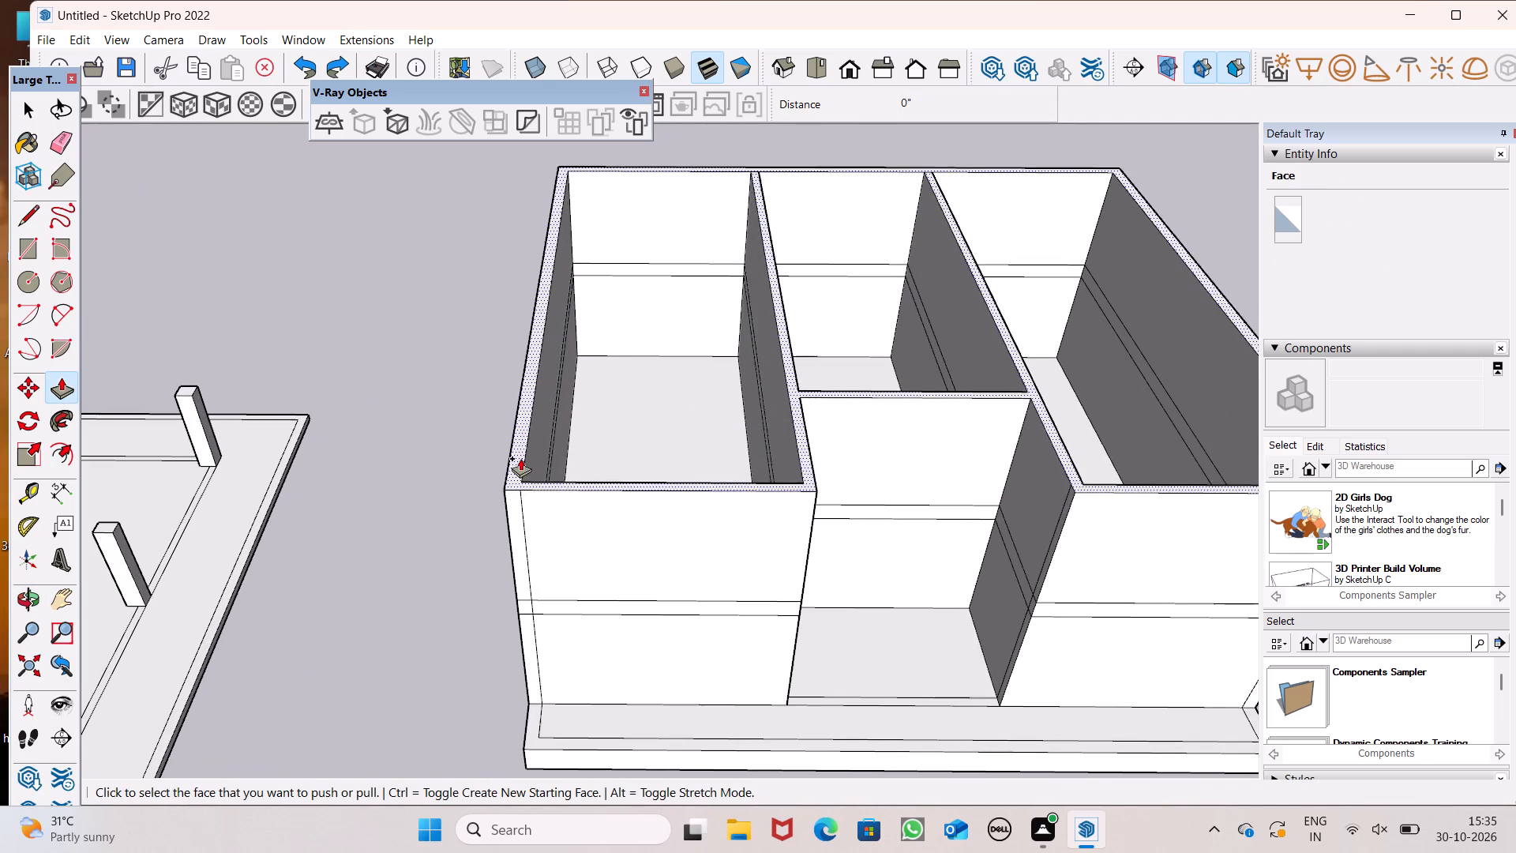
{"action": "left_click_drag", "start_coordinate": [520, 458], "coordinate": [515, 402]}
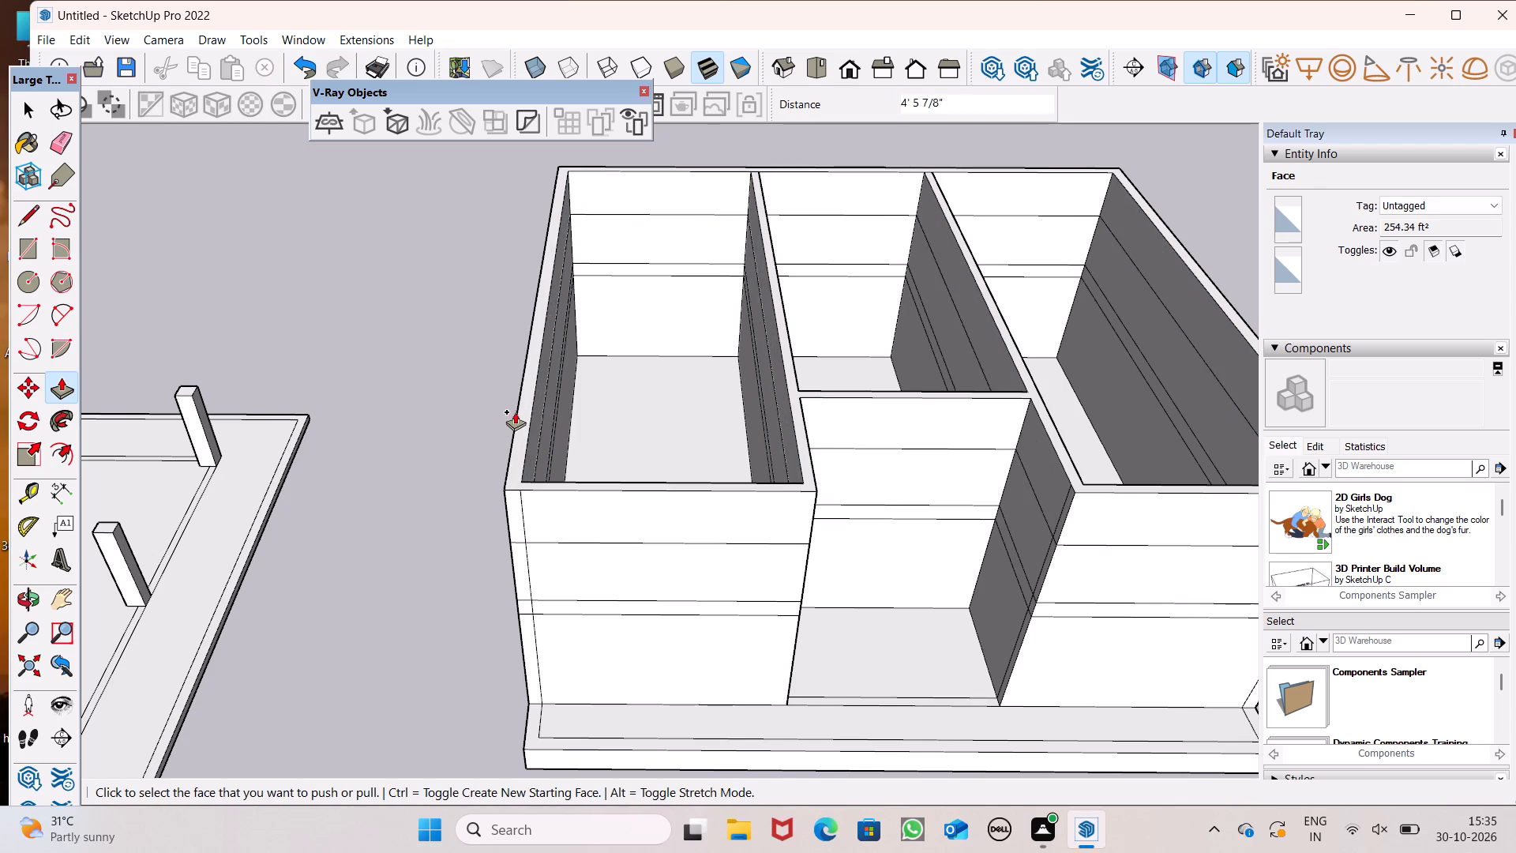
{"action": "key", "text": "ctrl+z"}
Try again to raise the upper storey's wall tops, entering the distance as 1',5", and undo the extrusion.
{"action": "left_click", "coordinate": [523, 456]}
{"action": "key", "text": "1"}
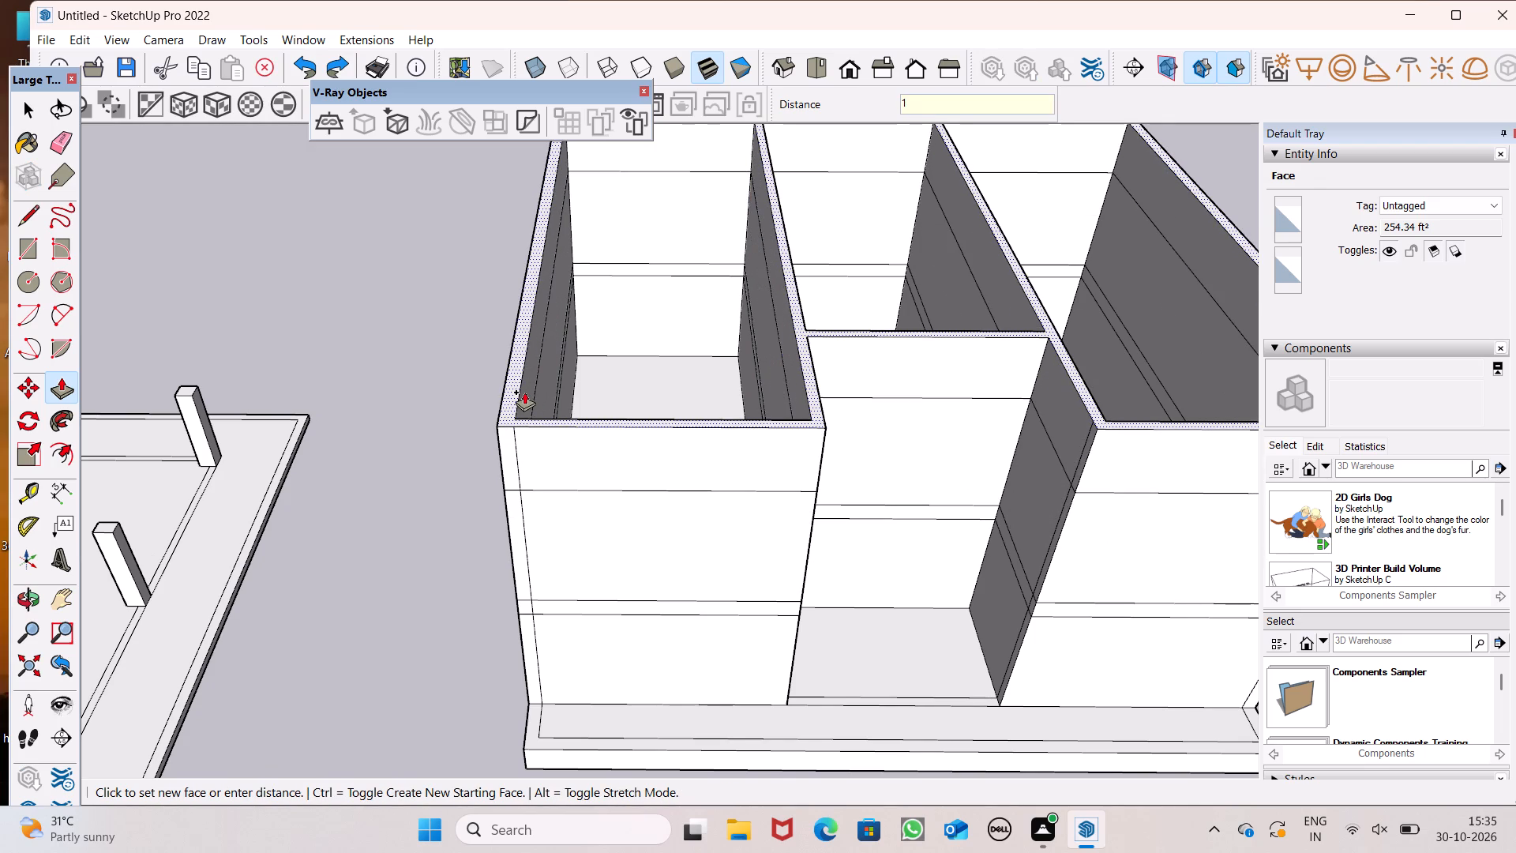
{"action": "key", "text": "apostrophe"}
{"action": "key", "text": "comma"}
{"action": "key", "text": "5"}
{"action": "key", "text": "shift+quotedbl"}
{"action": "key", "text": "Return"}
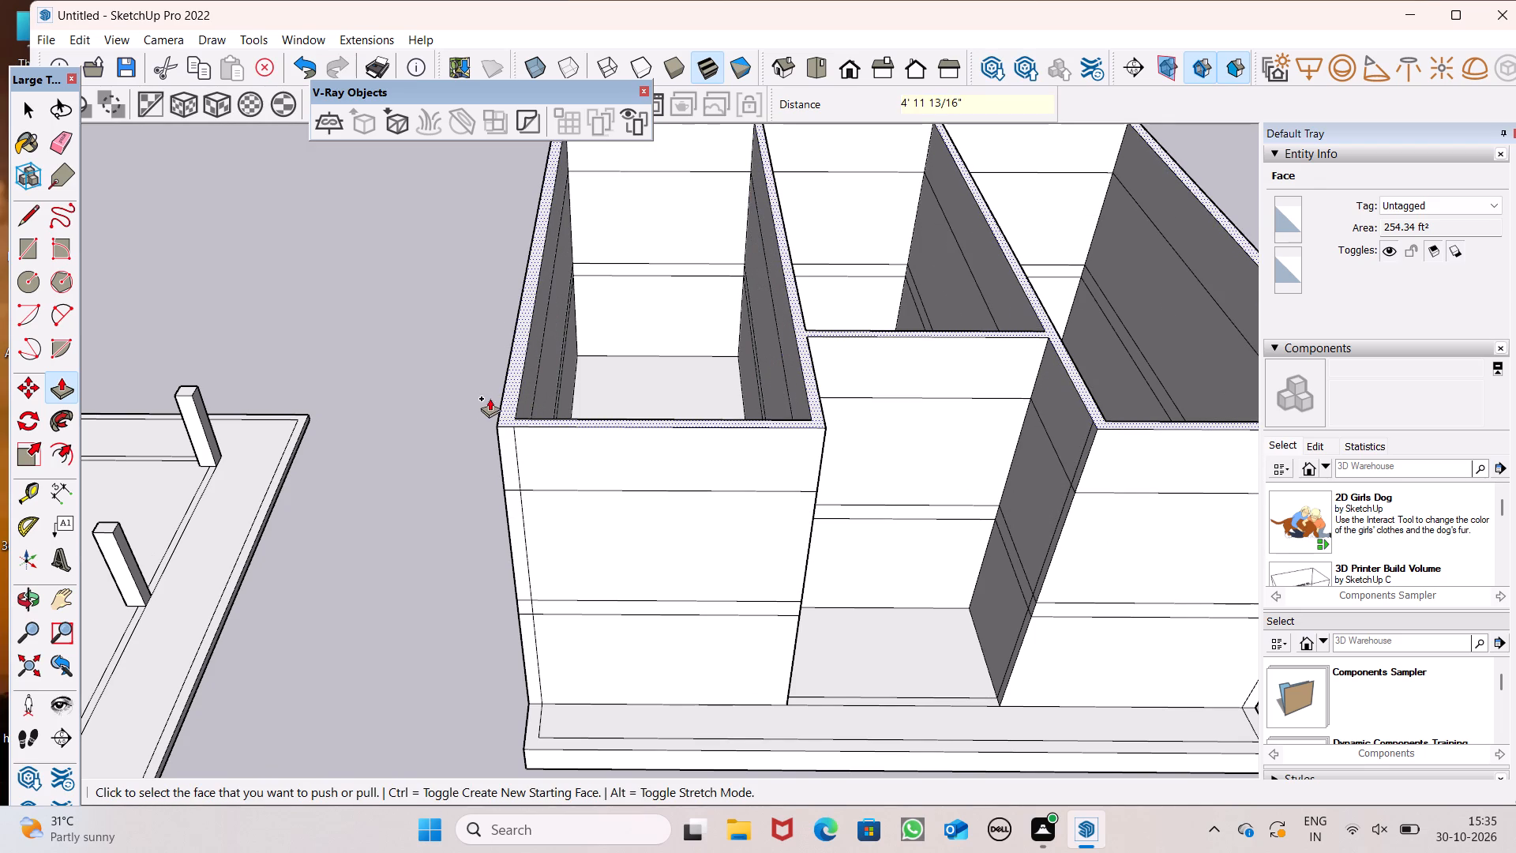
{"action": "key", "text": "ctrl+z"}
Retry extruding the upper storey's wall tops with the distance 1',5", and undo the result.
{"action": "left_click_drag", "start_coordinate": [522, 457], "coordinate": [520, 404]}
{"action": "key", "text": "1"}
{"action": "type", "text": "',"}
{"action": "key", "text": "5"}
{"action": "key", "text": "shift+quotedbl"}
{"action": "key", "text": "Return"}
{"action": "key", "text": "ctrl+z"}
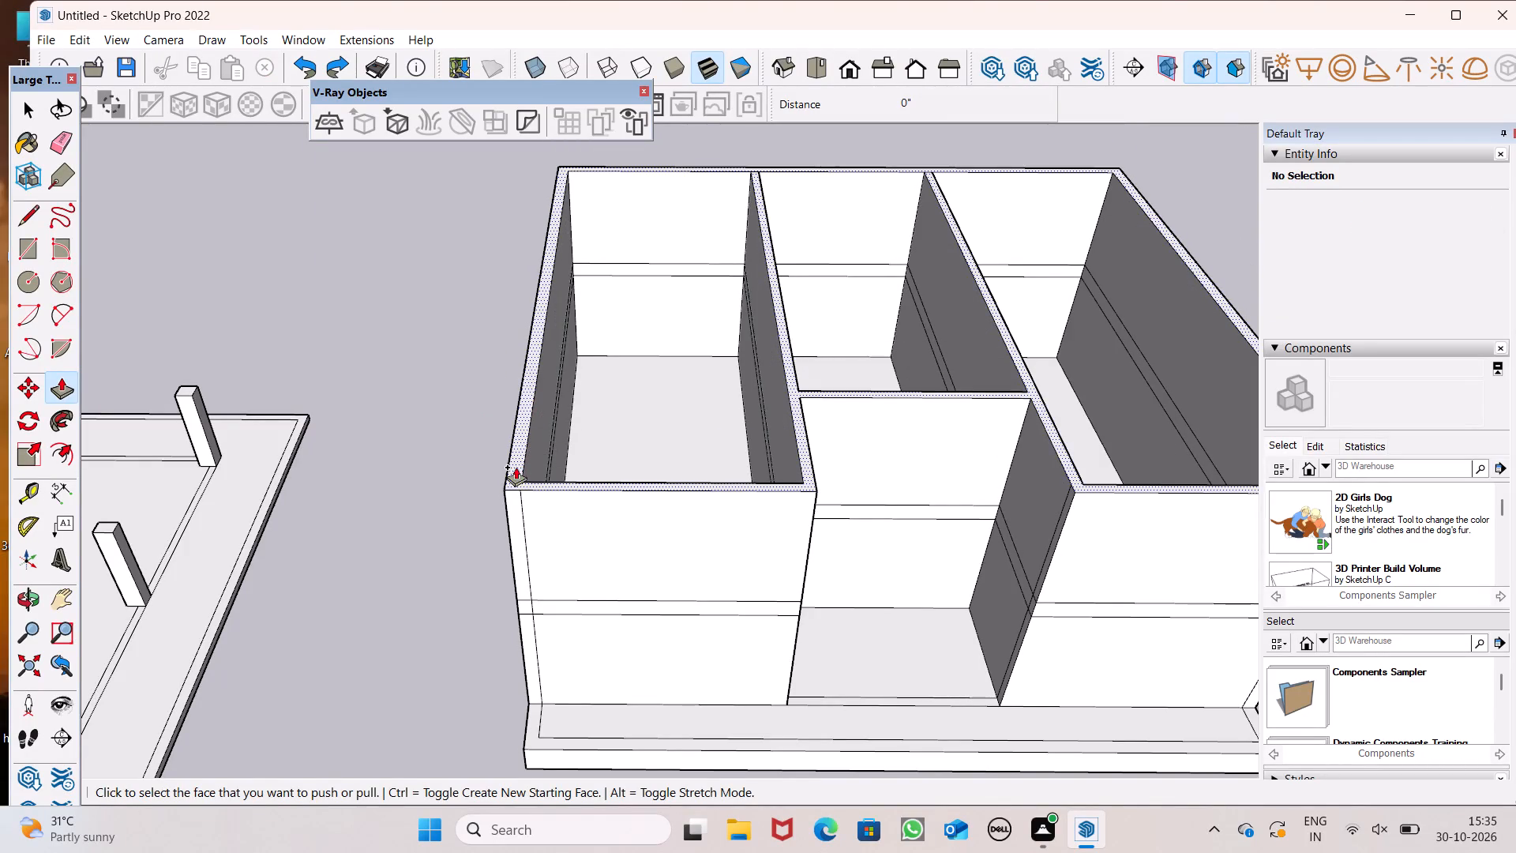
Try once more to extrude the upper storey's wall tops upward, entering 1',5" as the distance.
{"action": "left_click_drag", "start_coordinate": [516, 465], "coordinate": [516, 284]}
{"action": "type", "text": "1',"}
{"action": "type", "text": "5\""}
{"action": "key", "text": "Return"}
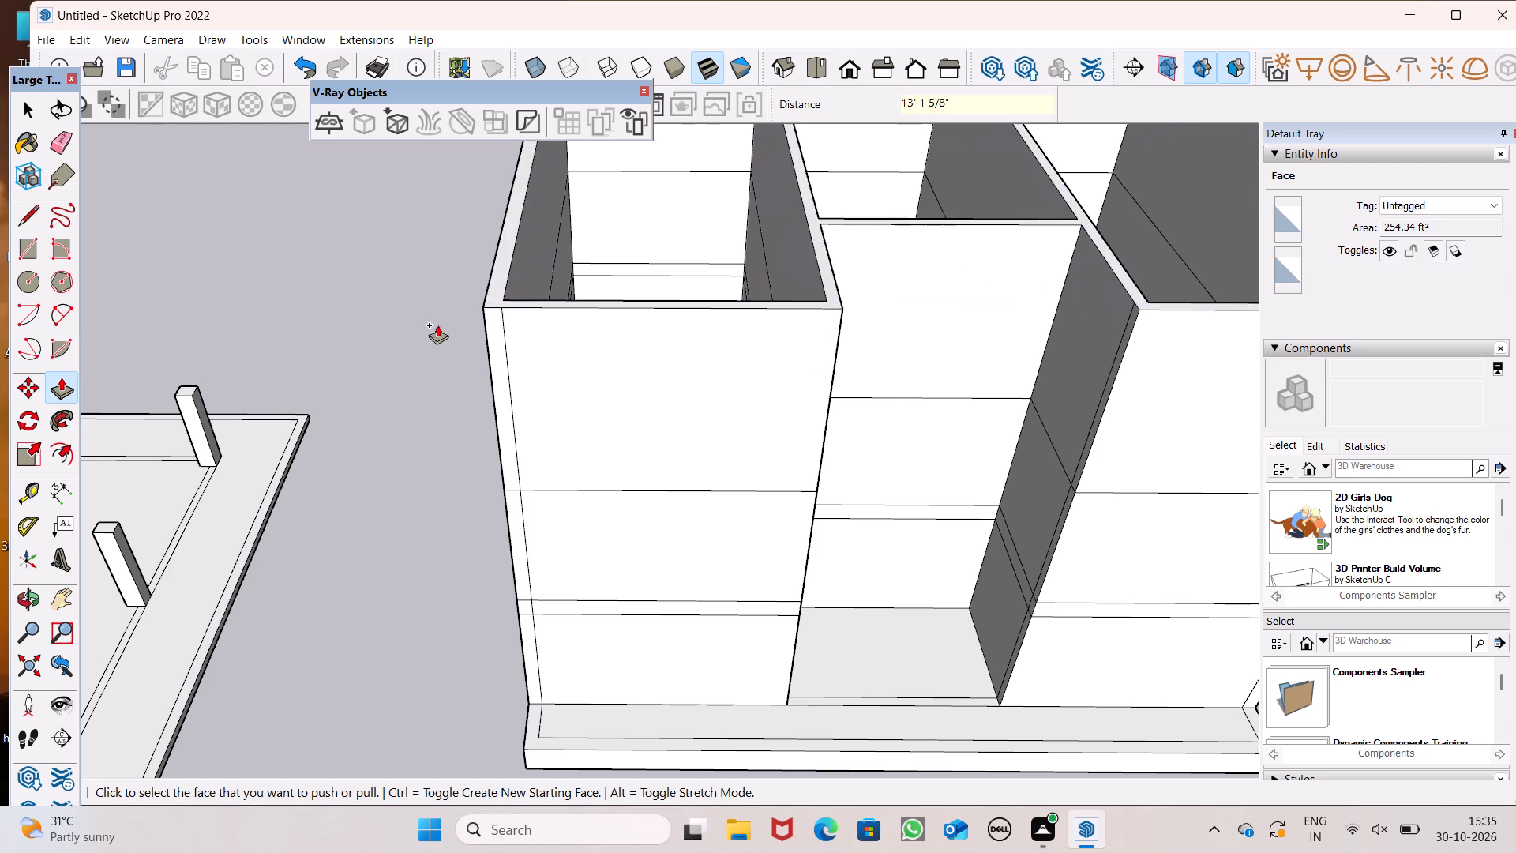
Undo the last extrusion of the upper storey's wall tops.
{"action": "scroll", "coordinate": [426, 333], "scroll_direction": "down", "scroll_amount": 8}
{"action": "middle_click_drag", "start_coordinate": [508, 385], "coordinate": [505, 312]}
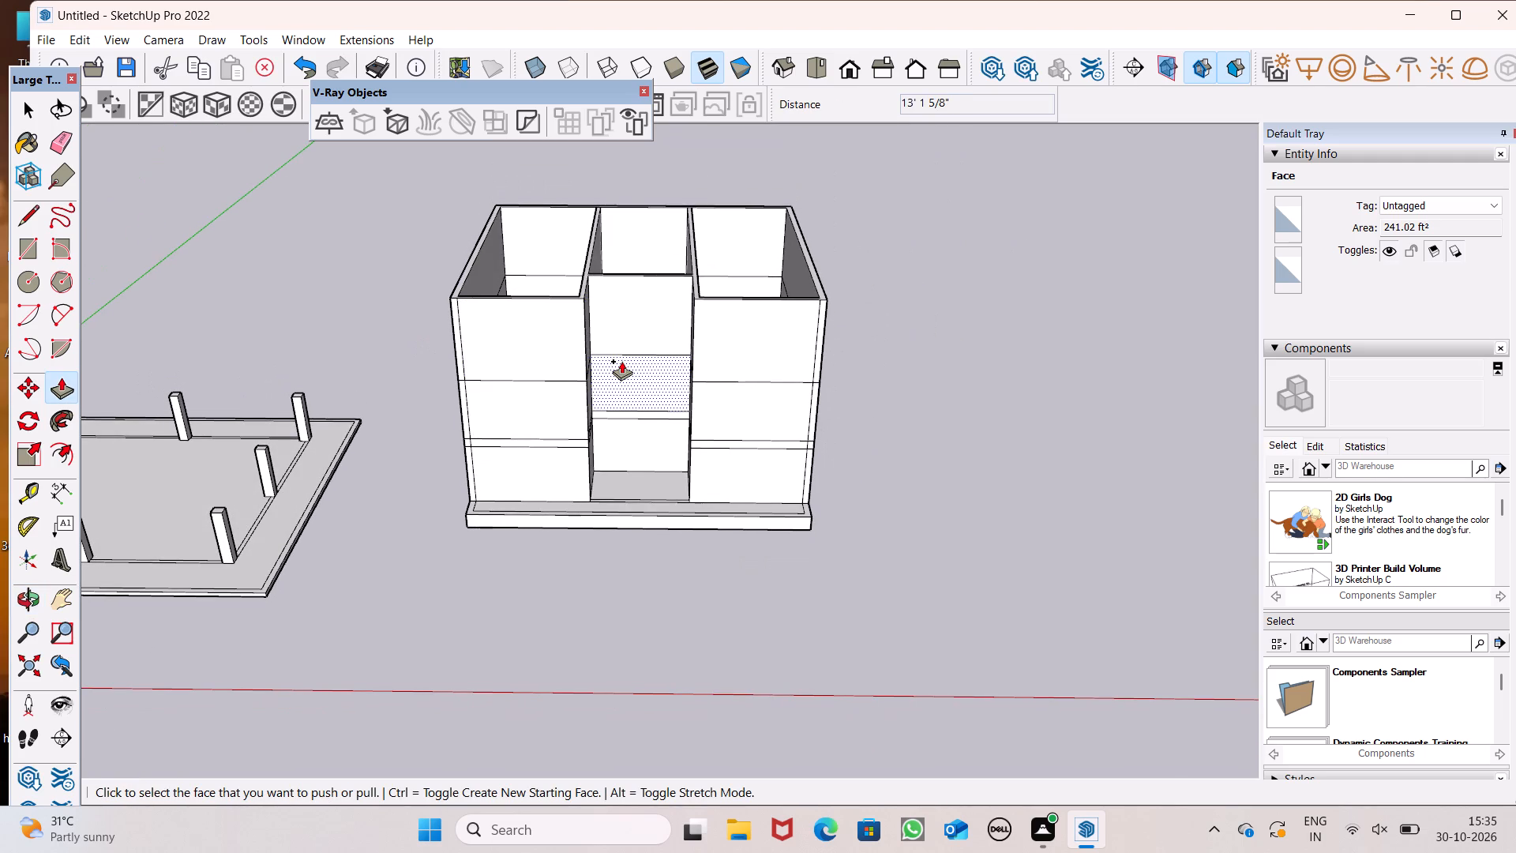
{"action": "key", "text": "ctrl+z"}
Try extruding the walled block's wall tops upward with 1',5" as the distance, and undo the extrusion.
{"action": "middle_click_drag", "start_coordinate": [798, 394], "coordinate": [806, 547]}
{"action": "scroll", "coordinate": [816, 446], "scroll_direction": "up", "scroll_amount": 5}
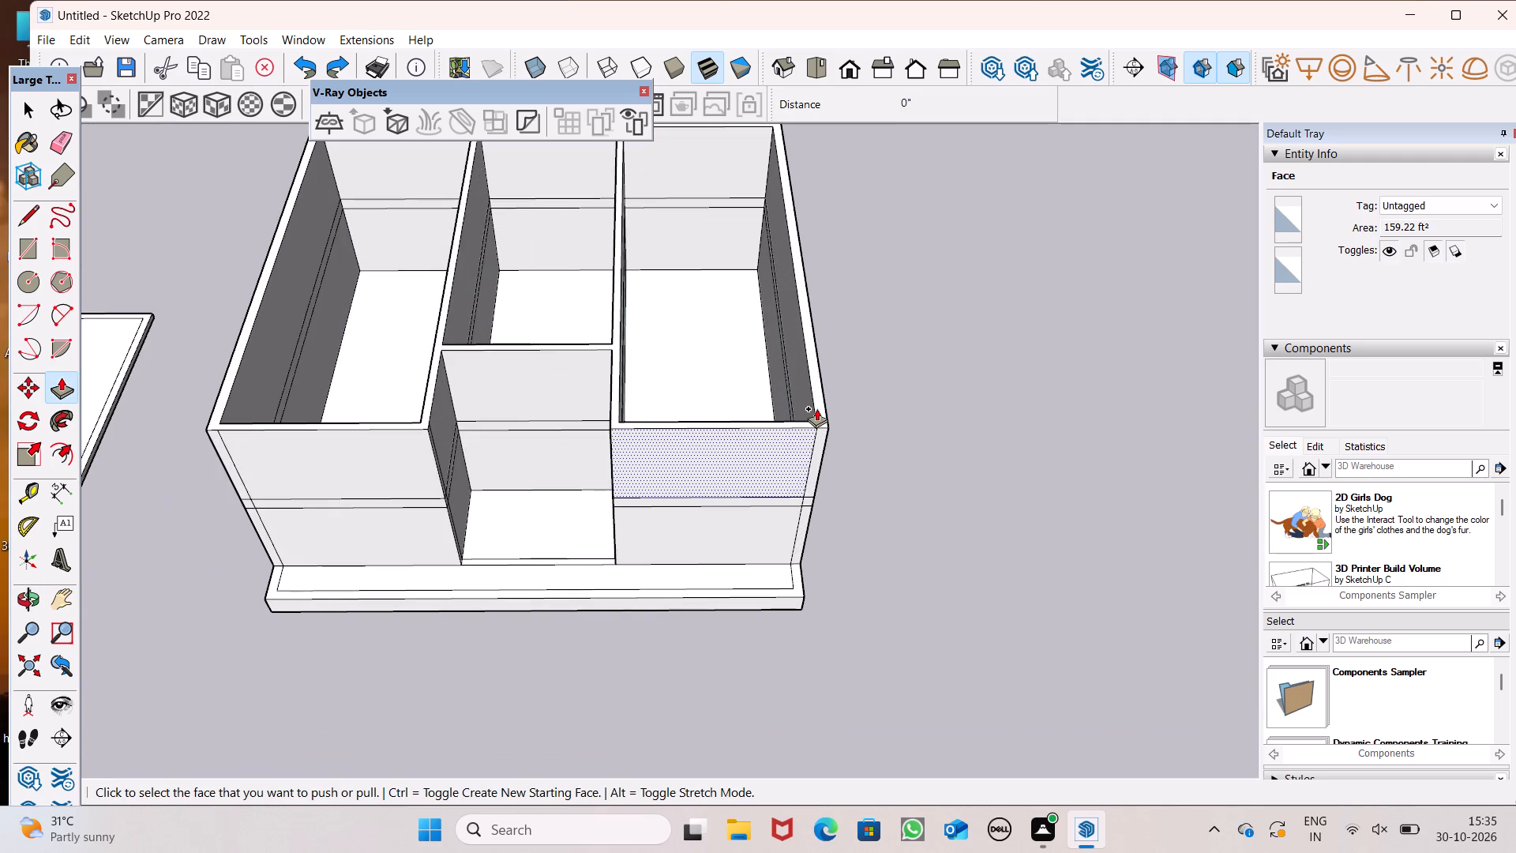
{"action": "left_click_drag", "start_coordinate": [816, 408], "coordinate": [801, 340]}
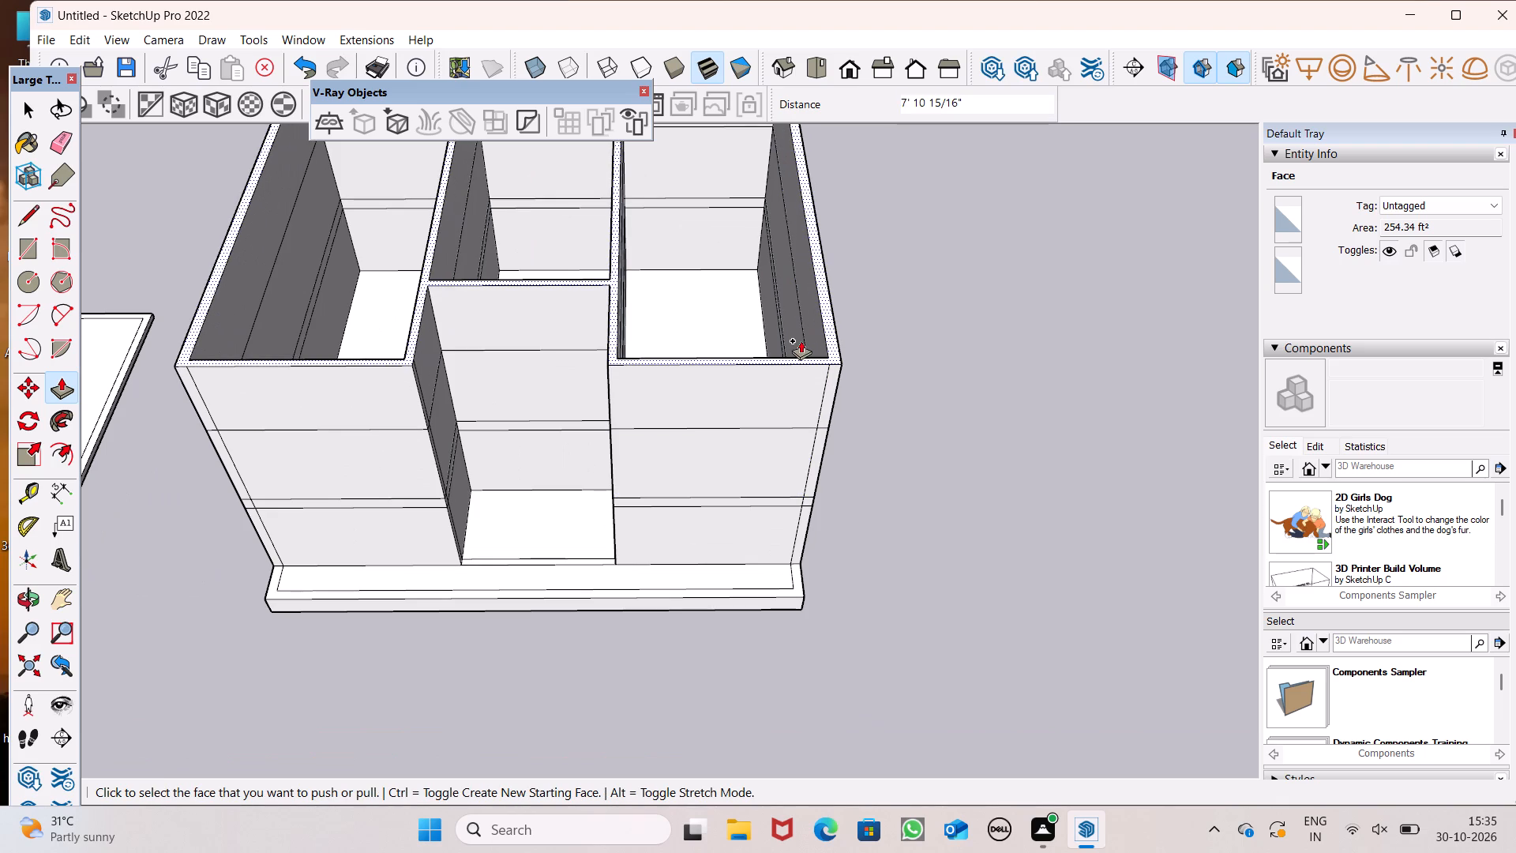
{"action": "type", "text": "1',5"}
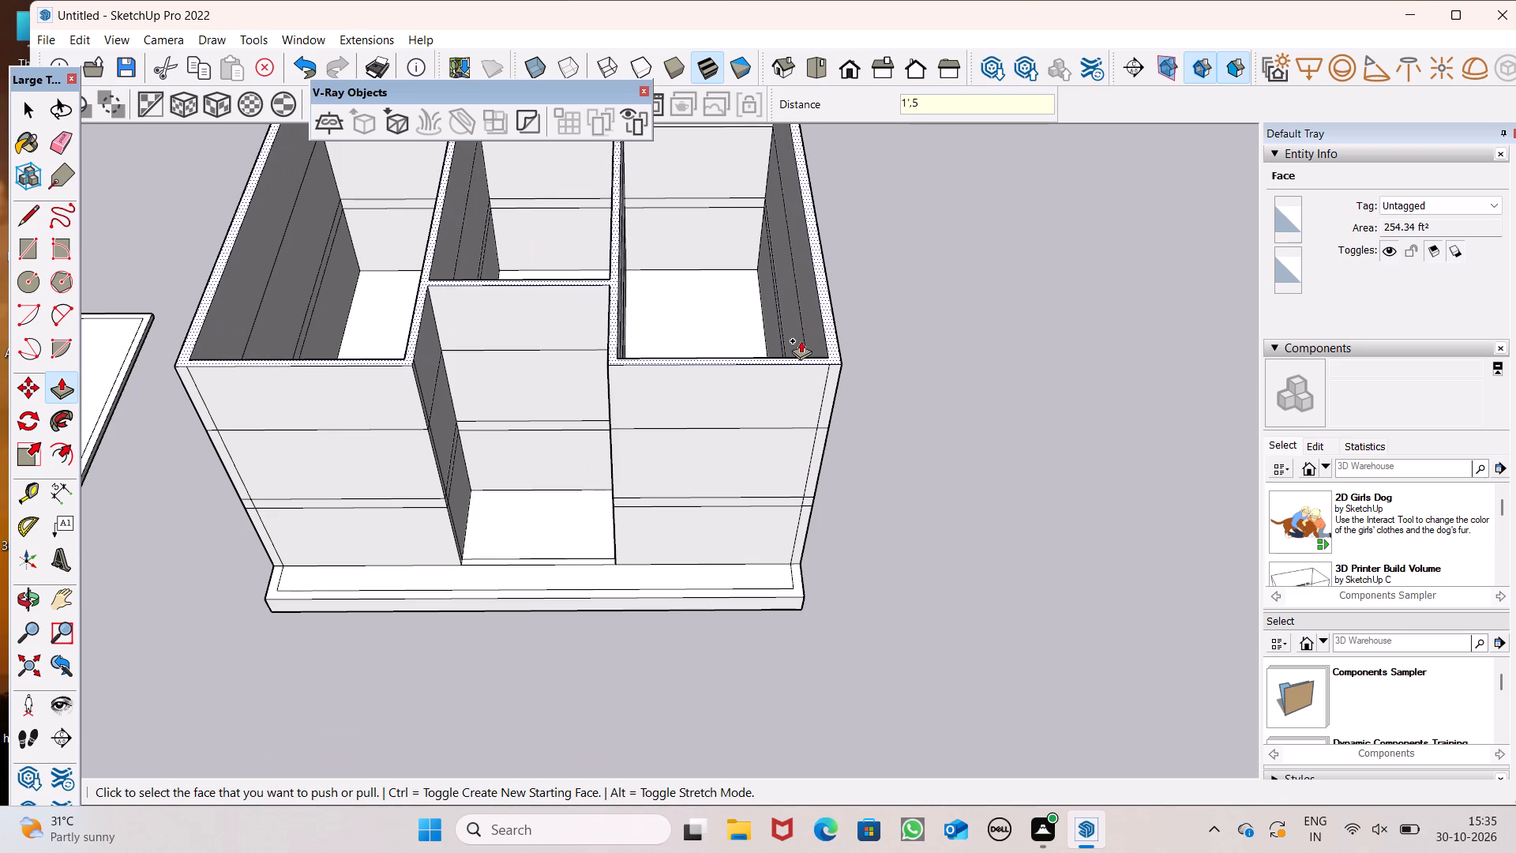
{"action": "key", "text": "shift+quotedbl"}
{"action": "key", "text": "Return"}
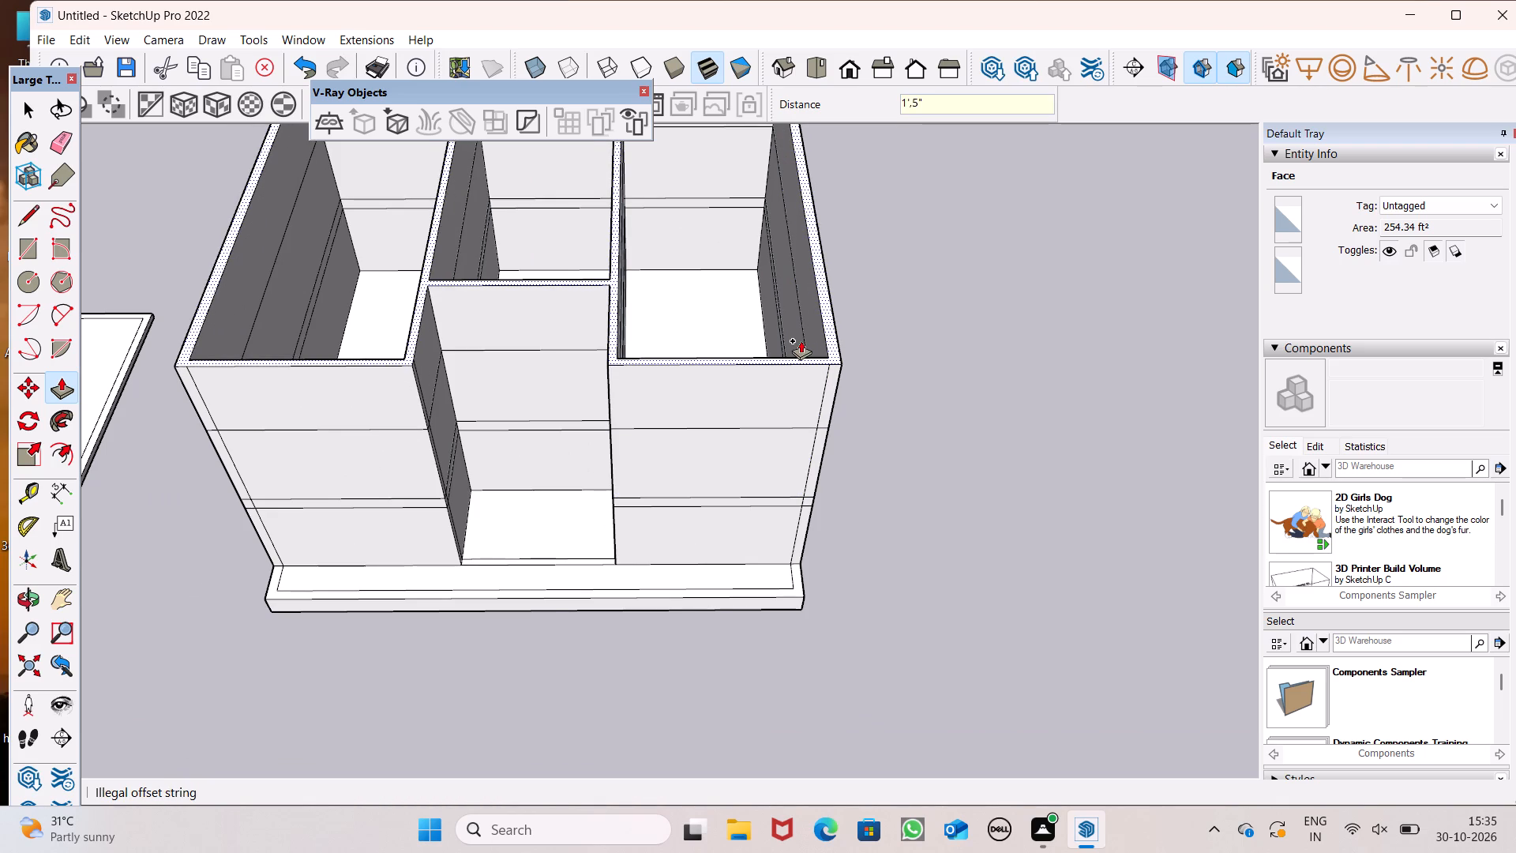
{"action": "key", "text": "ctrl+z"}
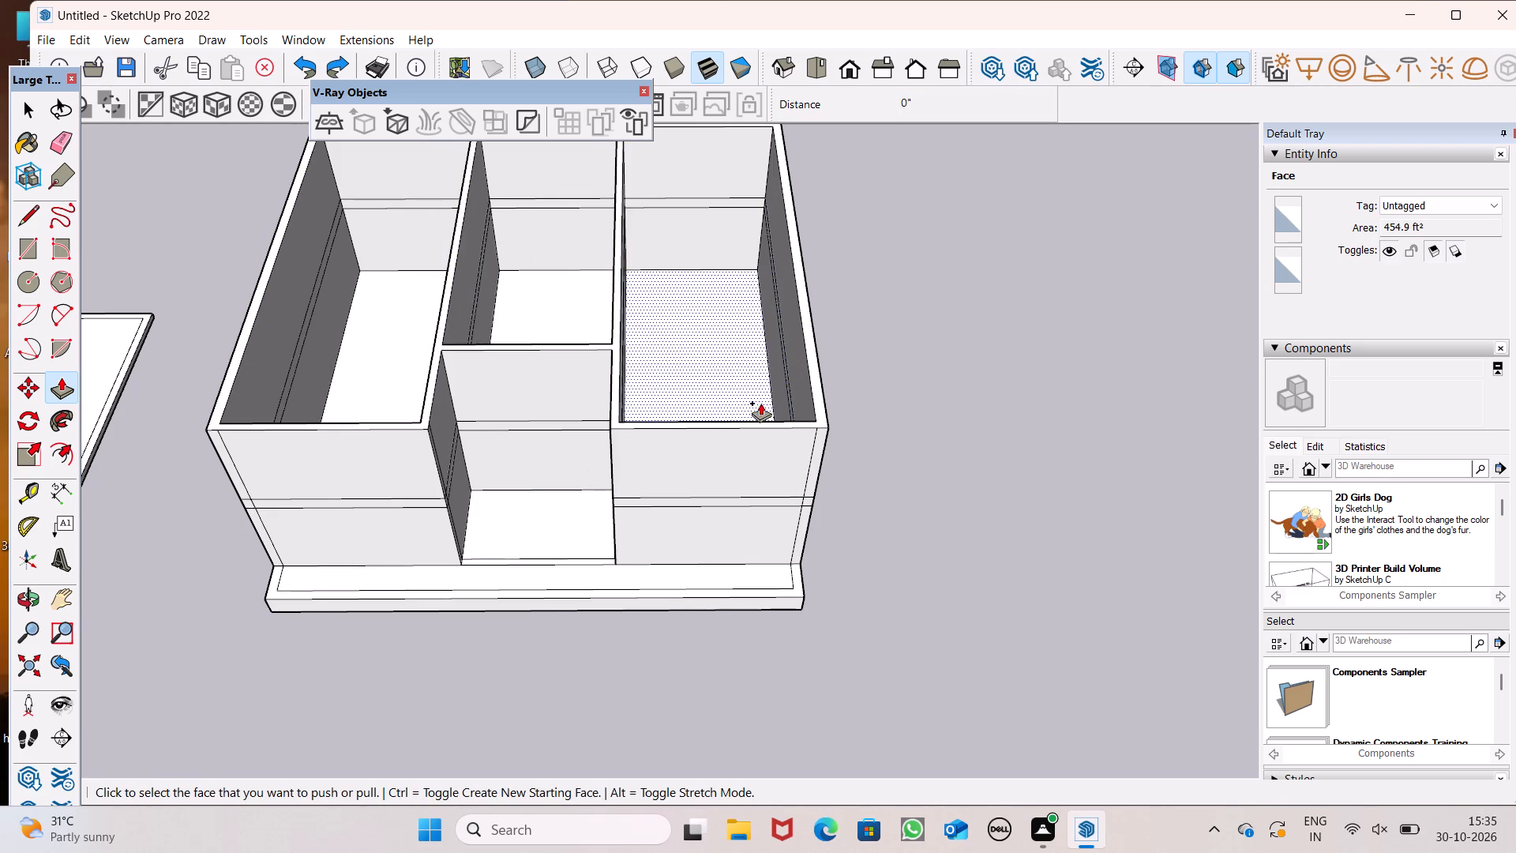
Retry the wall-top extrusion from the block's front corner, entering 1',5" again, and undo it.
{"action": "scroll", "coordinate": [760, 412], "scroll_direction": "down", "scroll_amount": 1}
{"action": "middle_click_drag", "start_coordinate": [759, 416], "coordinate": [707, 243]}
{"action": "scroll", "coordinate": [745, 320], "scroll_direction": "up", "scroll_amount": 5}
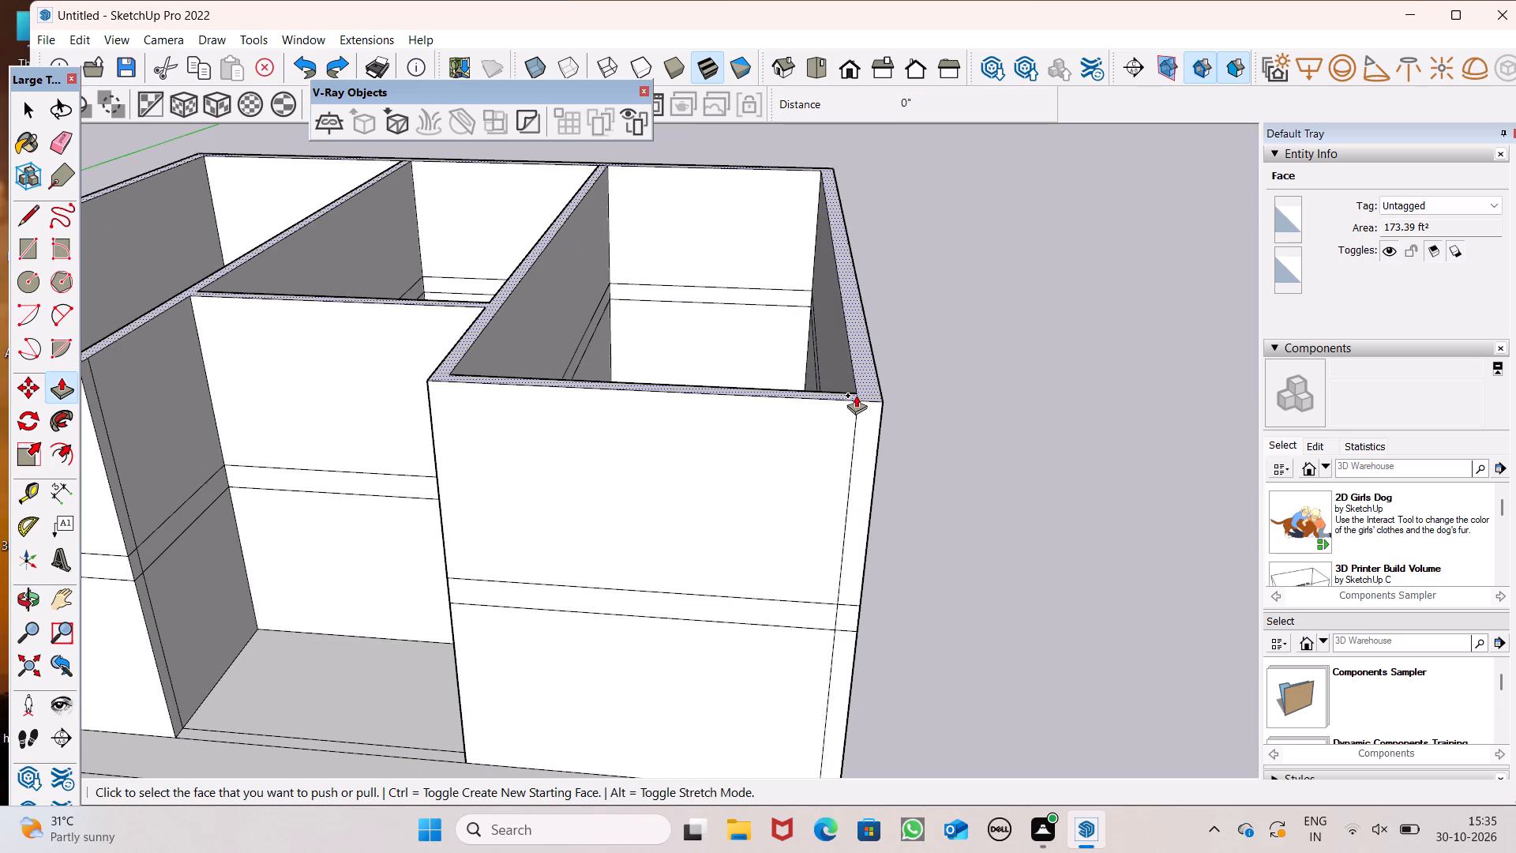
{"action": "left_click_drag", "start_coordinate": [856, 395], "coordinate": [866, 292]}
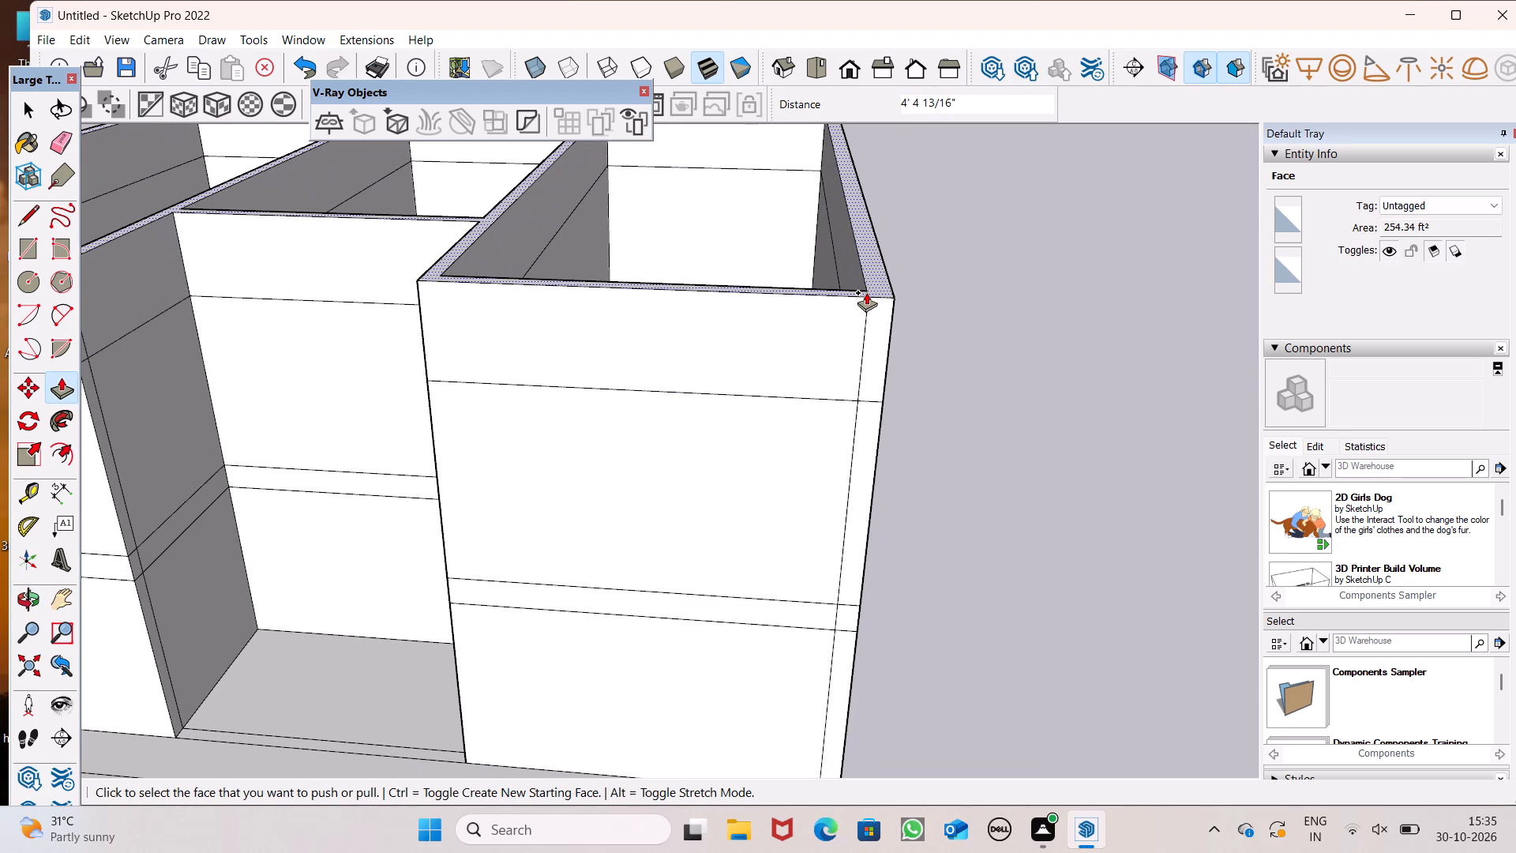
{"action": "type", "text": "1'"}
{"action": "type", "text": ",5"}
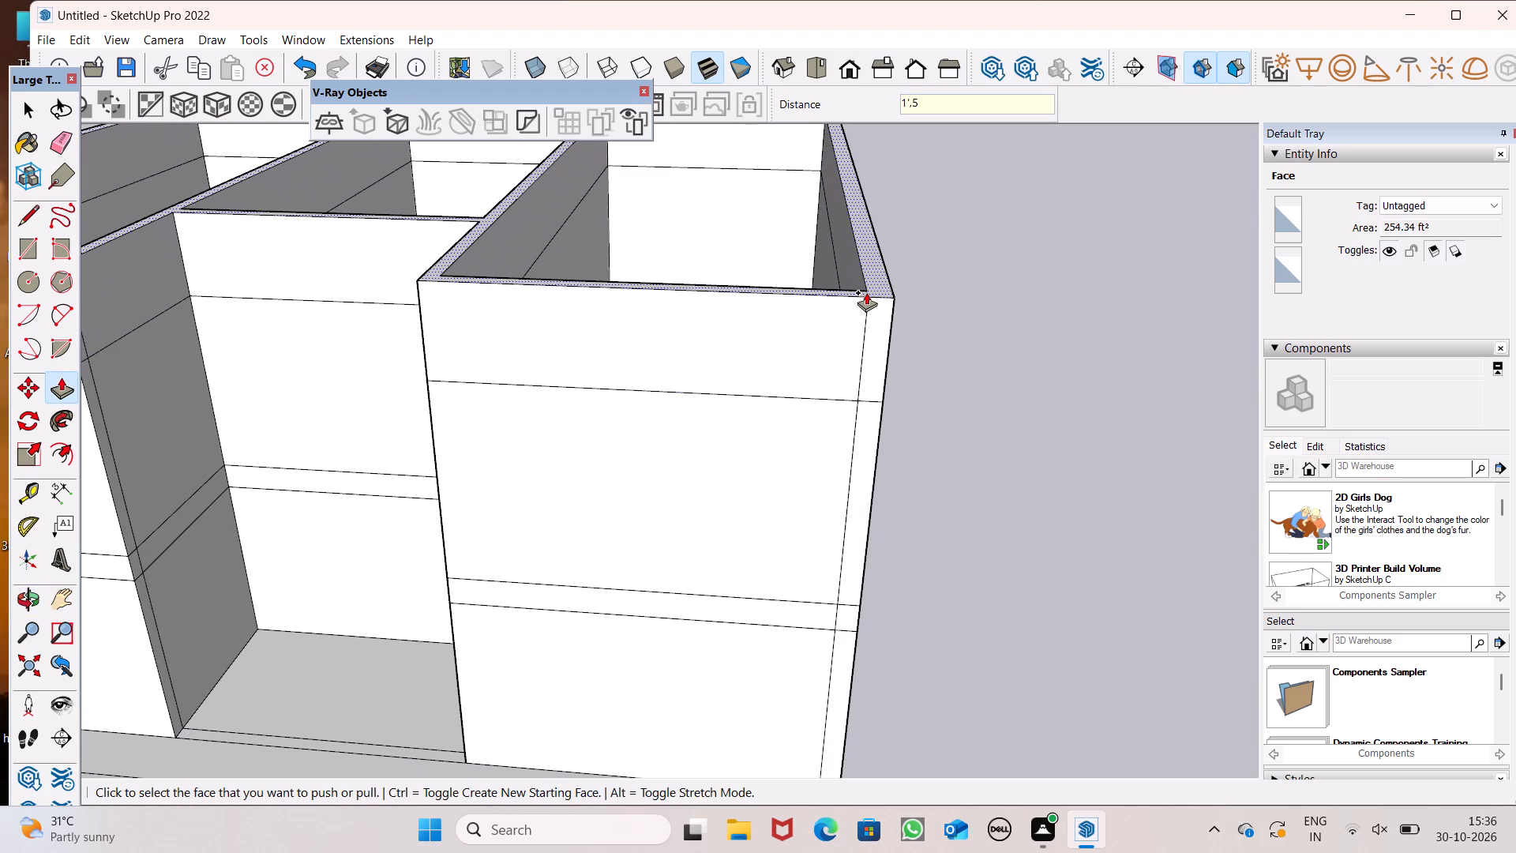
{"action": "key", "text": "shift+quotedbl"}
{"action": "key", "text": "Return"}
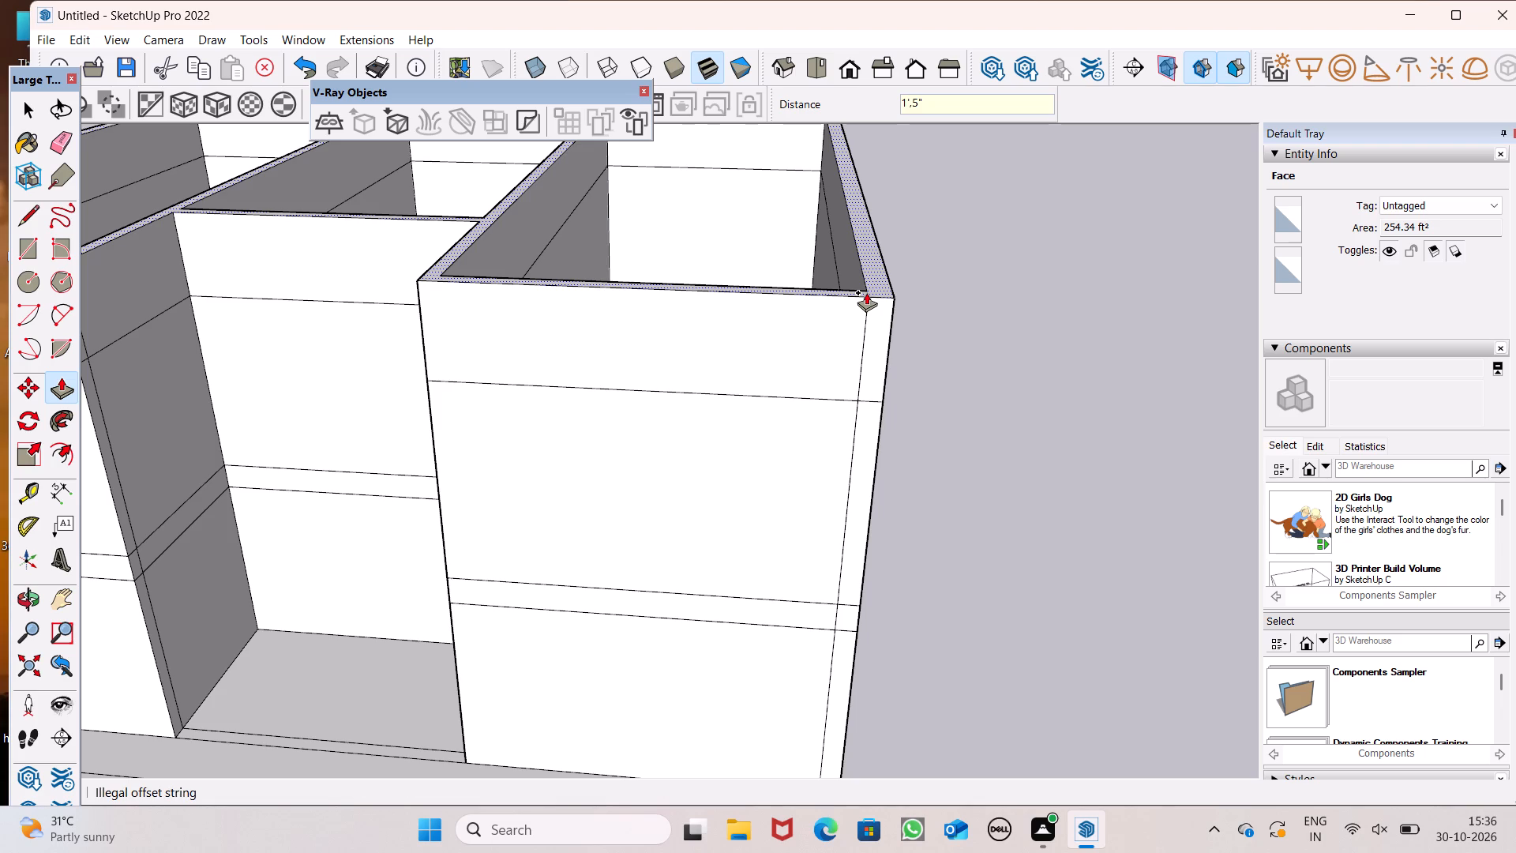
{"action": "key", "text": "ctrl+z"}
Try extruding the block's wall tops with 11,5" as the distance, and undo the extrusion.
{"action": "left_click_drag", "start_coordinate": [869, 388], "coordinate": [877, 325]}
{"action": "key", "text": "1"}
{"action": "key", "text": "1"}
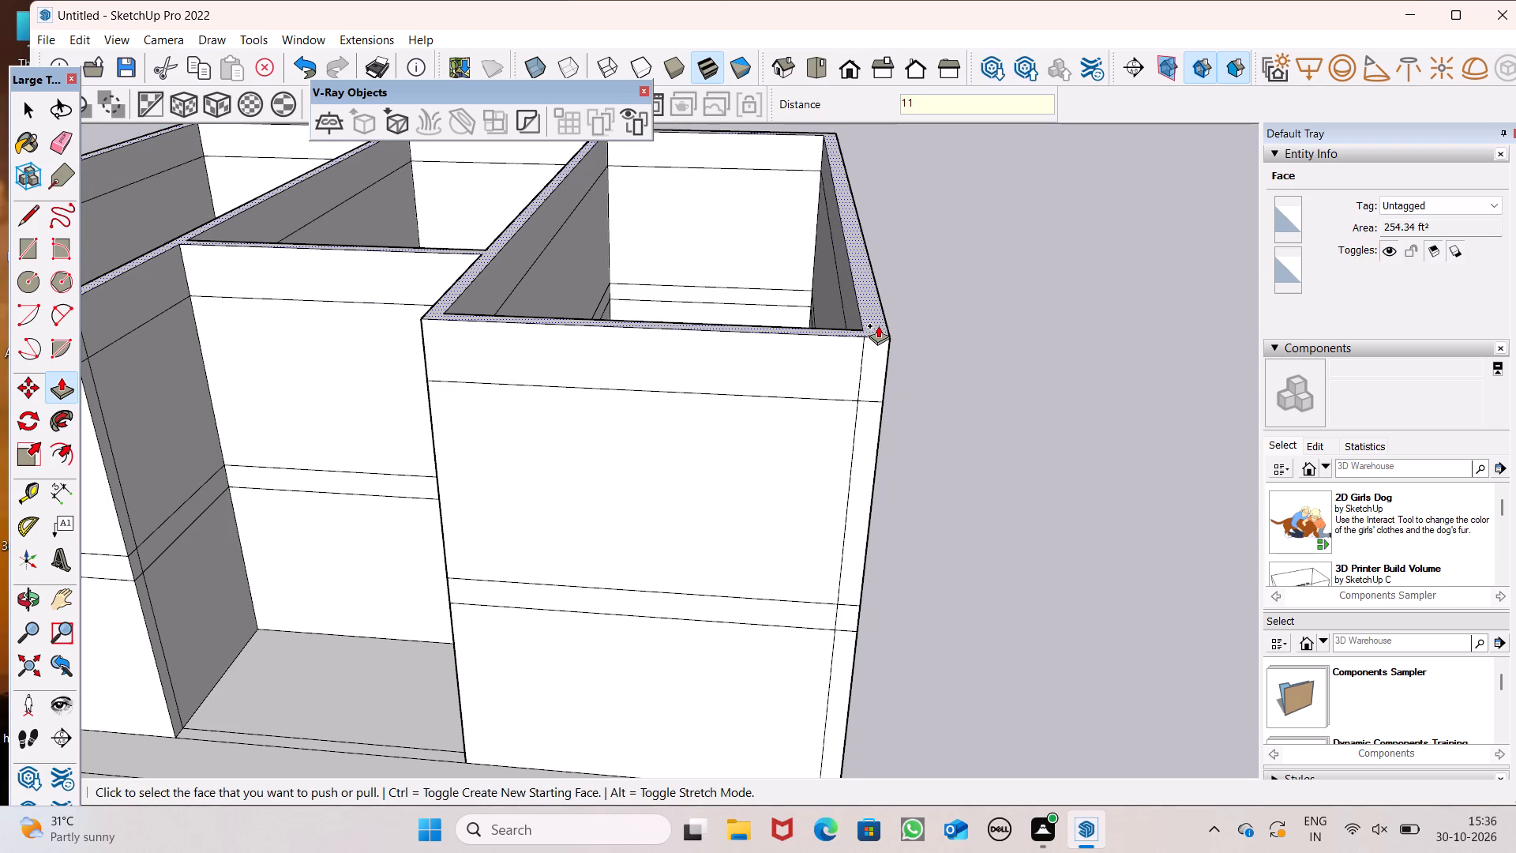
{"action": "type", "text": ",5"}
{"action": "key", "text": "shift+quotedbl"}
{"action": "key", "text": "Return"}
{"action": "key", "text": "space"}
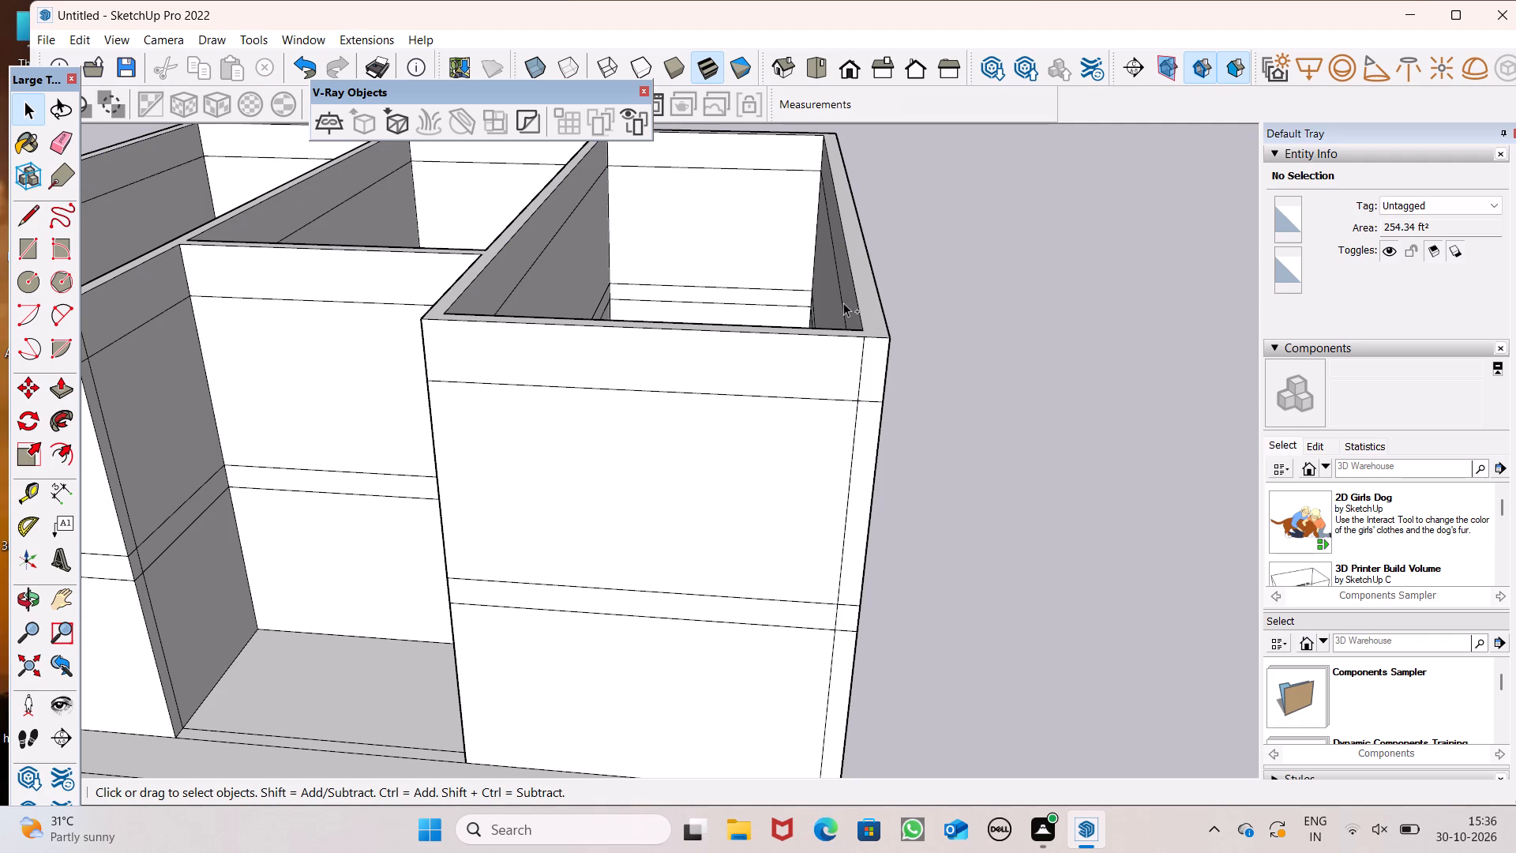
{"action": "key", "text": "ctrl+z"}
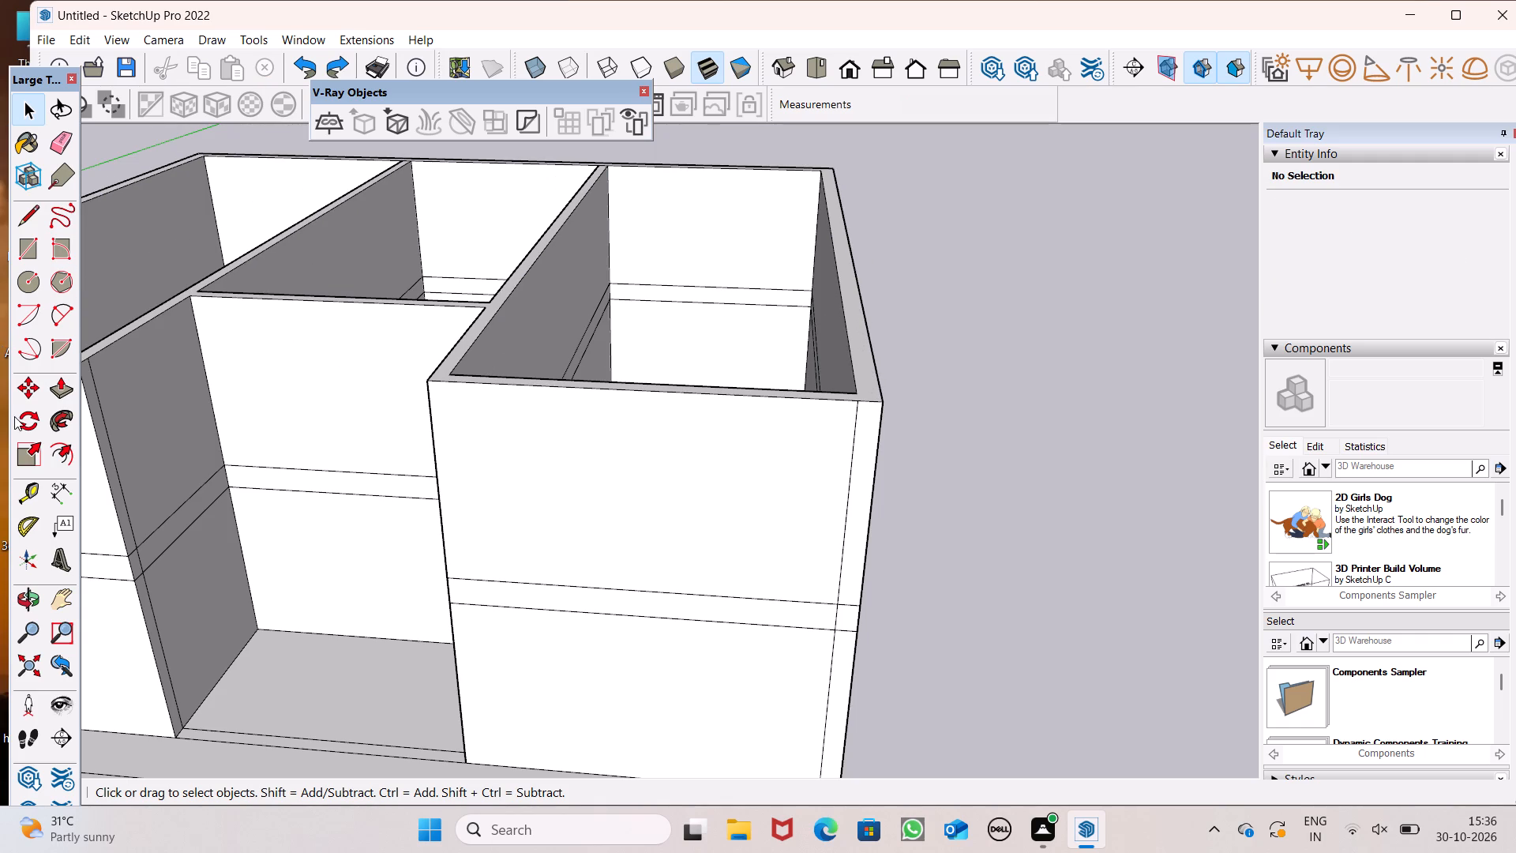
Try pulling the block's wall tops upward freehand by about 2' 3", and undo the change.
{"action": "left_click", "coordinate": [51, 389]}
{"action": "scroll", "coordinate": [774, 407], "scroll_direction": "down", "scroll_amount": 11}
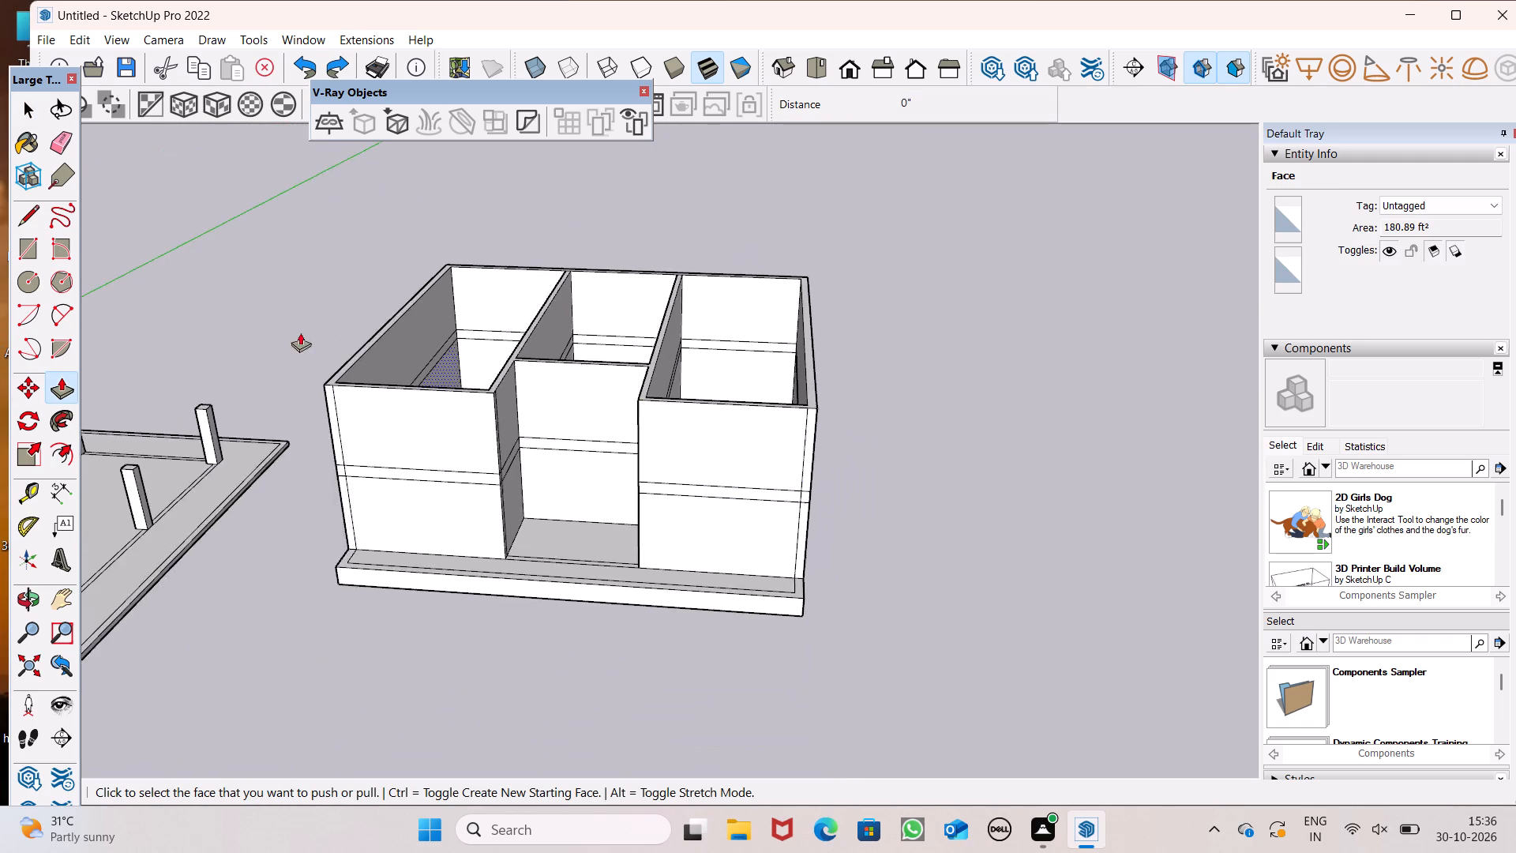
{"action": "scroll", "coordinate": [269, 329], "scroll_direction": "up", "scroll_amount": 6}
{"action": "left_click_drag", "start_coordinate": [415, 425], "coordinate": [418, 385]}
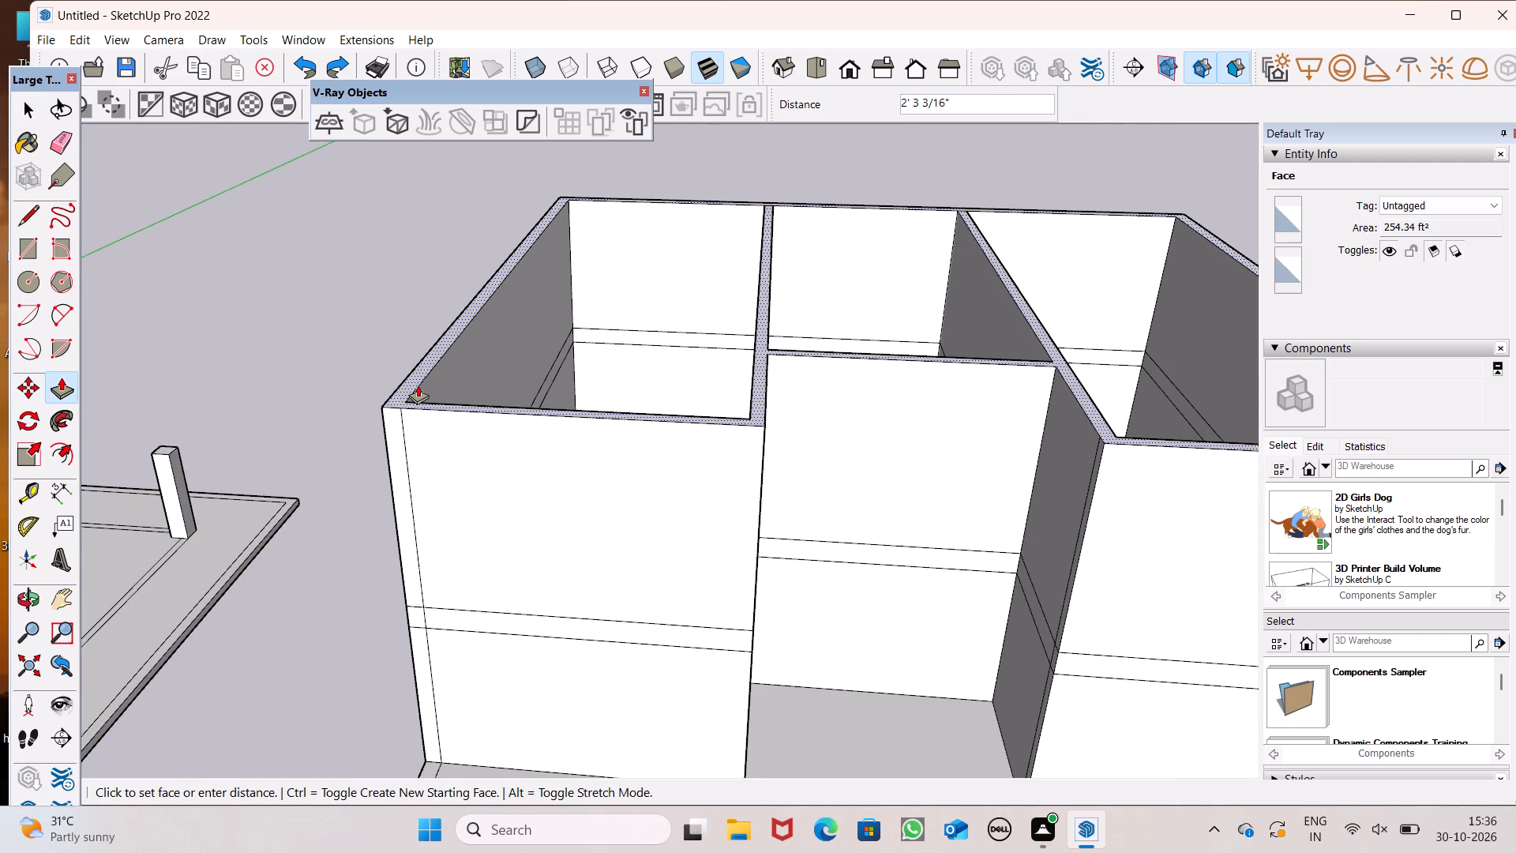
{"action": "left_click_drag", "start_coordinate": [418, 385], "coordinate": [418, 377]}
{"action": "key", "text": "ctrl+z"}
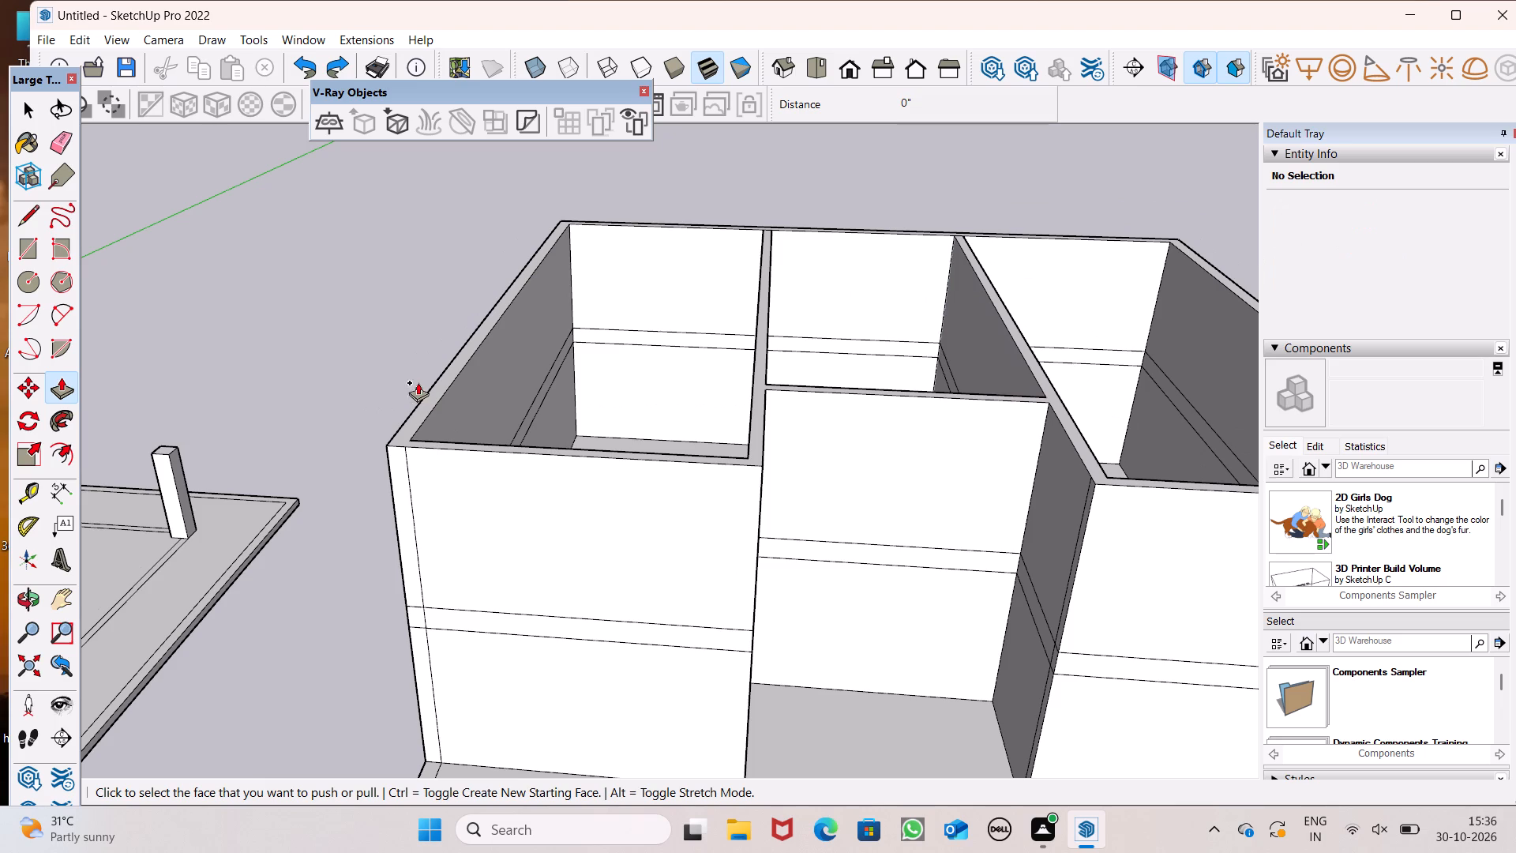
Check the upper storey's height at the front corner beside the recess with a linear dimension, without placing it.
{"action": "left_click", "coordinate": [73, 493]}
{"action": "scroll", "coordinate": [577, 470], "scroll_direction": "down", "scroll_amount": 3}
{"action": "middle_click_drag", "start_coordinate": [719, 561], "coordinate": [697, 505]}
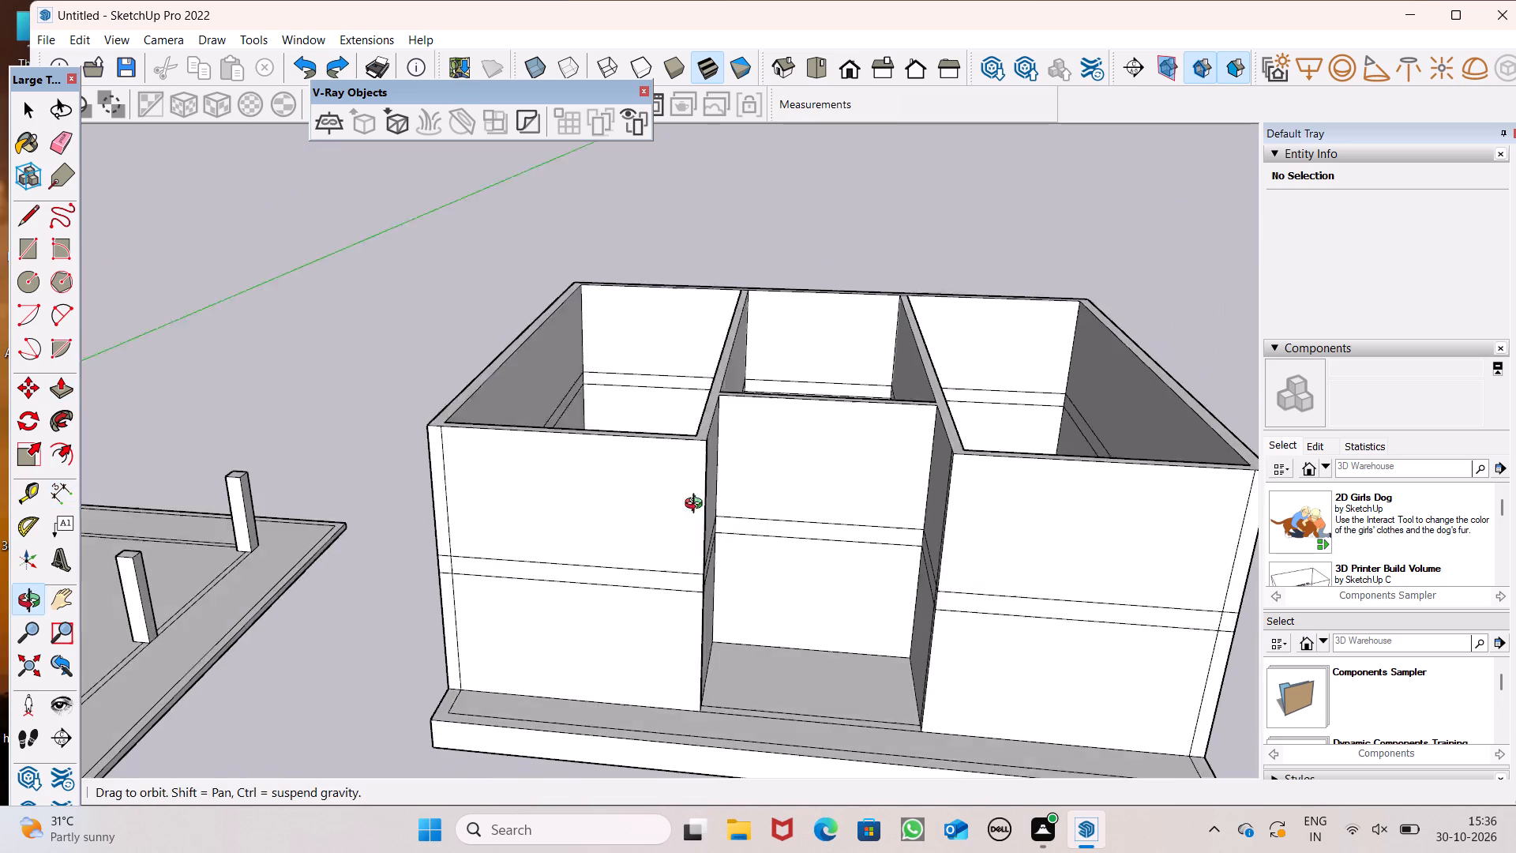
{"action": "middle_click_drag", "start_coordinate": [697, 505], "coordinate": [685, 478]}
{"action": "left_click", "coordinate": [699, 411]}
{"action": "scroll", "coordinate": [701, 582], "scroll_direction": "up", "scroll_amount": 4}
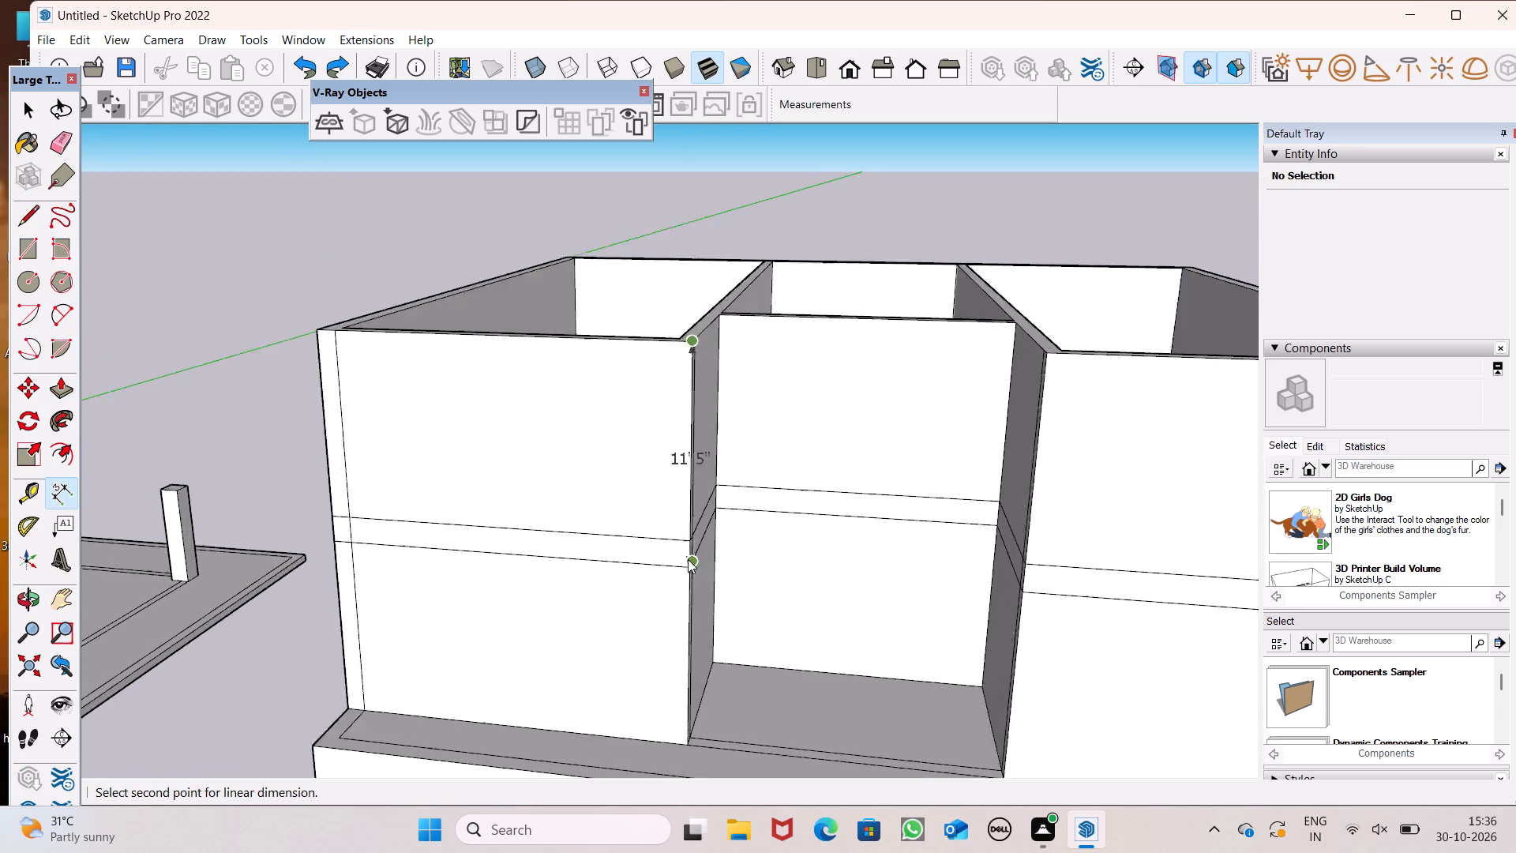
{"action": "scroll", "coordinate": [688, 559], "scroll_direction": "up", "scroll_amount": 2}
{"action": "key", "text": "space"}
Examine the walled block's wall tops and interior from above and from the front.
{"action": "scroll", "coordinate": [888, 483], "scroll_direction": "down", "scroll_amount": 6}
{"action": "scroll", "coordinate": [756, 440], "scroll_direction": "down", "scroll_amount": 2}
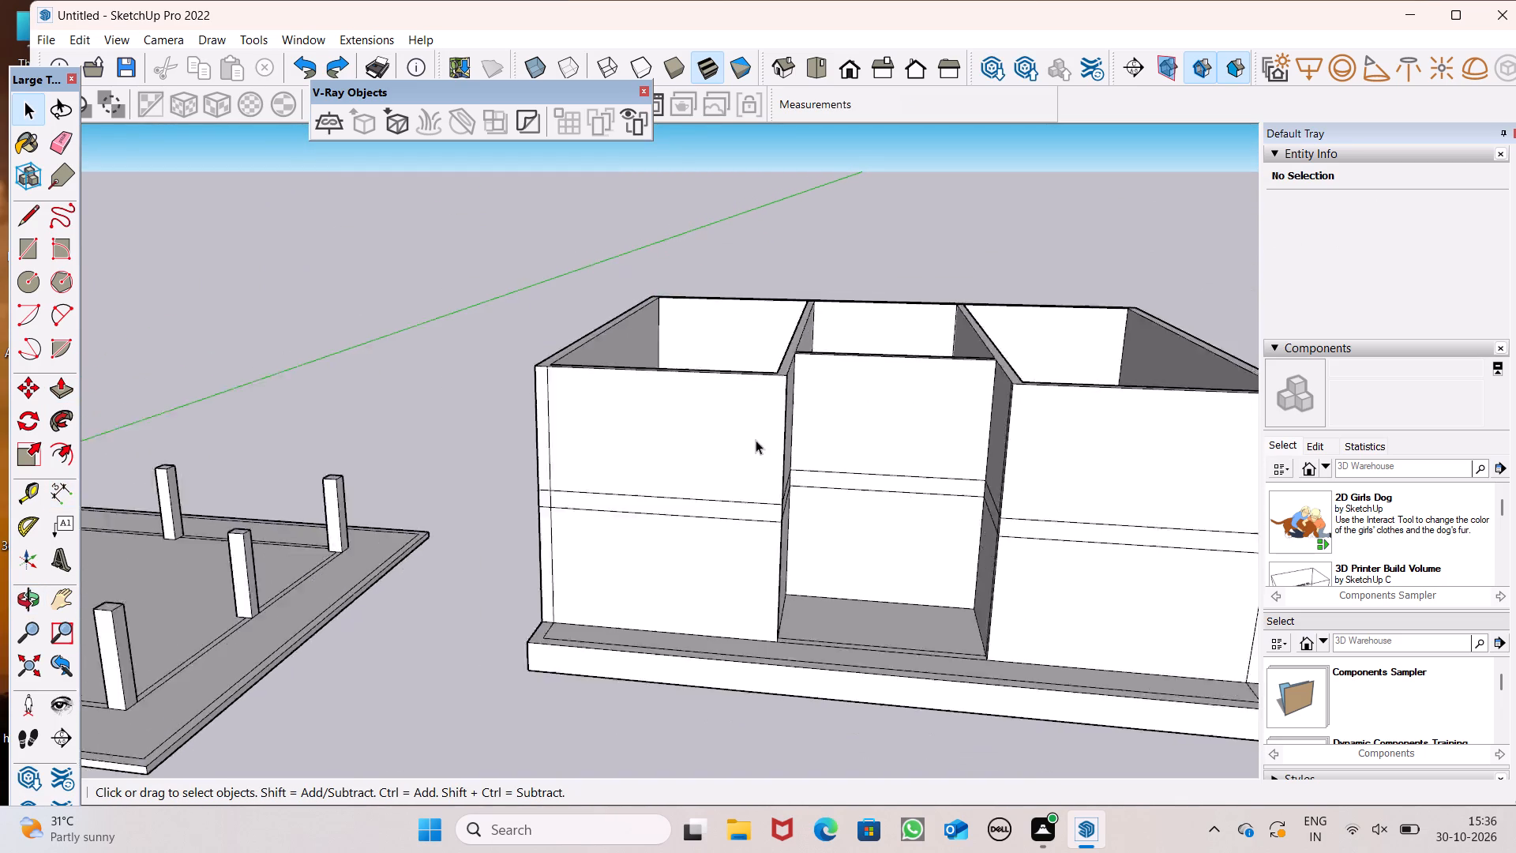
{"action": "scroll", "coordinate": [756, 440], "scroll_direction": "down", "scroll_amount": 3}
{"action": "middle_click_drag", "start_coordinate": [751, 446], "coordinate": [760, 603]}
{"action": "scroll", "coordinate": [704, 418], "scroll_direction": "up", "scroll_amount": 1}
{"action": "scroll", "coordinate": [474, 449], "scroll_direction": "down", "scroll_amount": 6}
{"action": "scroll", "coordinate": [593, 348], "scroll_direction": "up", "scroll_amount": 6}
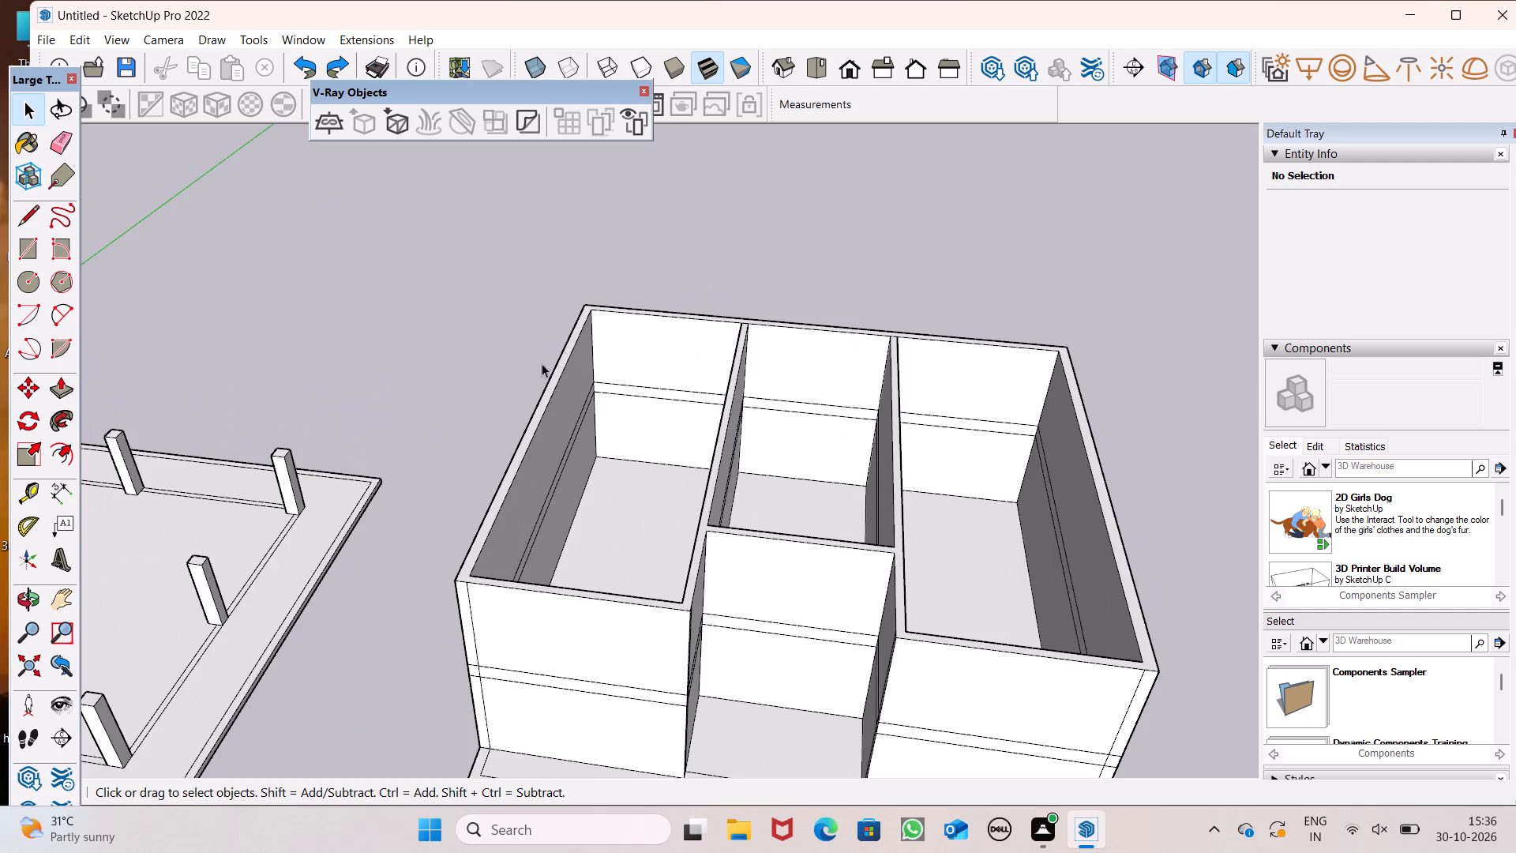
{"action": "scroll", "coordinate": [411, 402], "scroll_direction": "down", "scroll_amount": 4}
{"action": "middle_click_drag", "start_coordinate": [563, 527], "coordinate": [602, 452]}
{"action": "scroll", "coordinate": [520, 464], "scroll_direction": "up", "scroll_amount": 3}
{"action": "scroll", "coordinate": [496, 477], "scroll_direction": "down", "scroll_amount": 3}
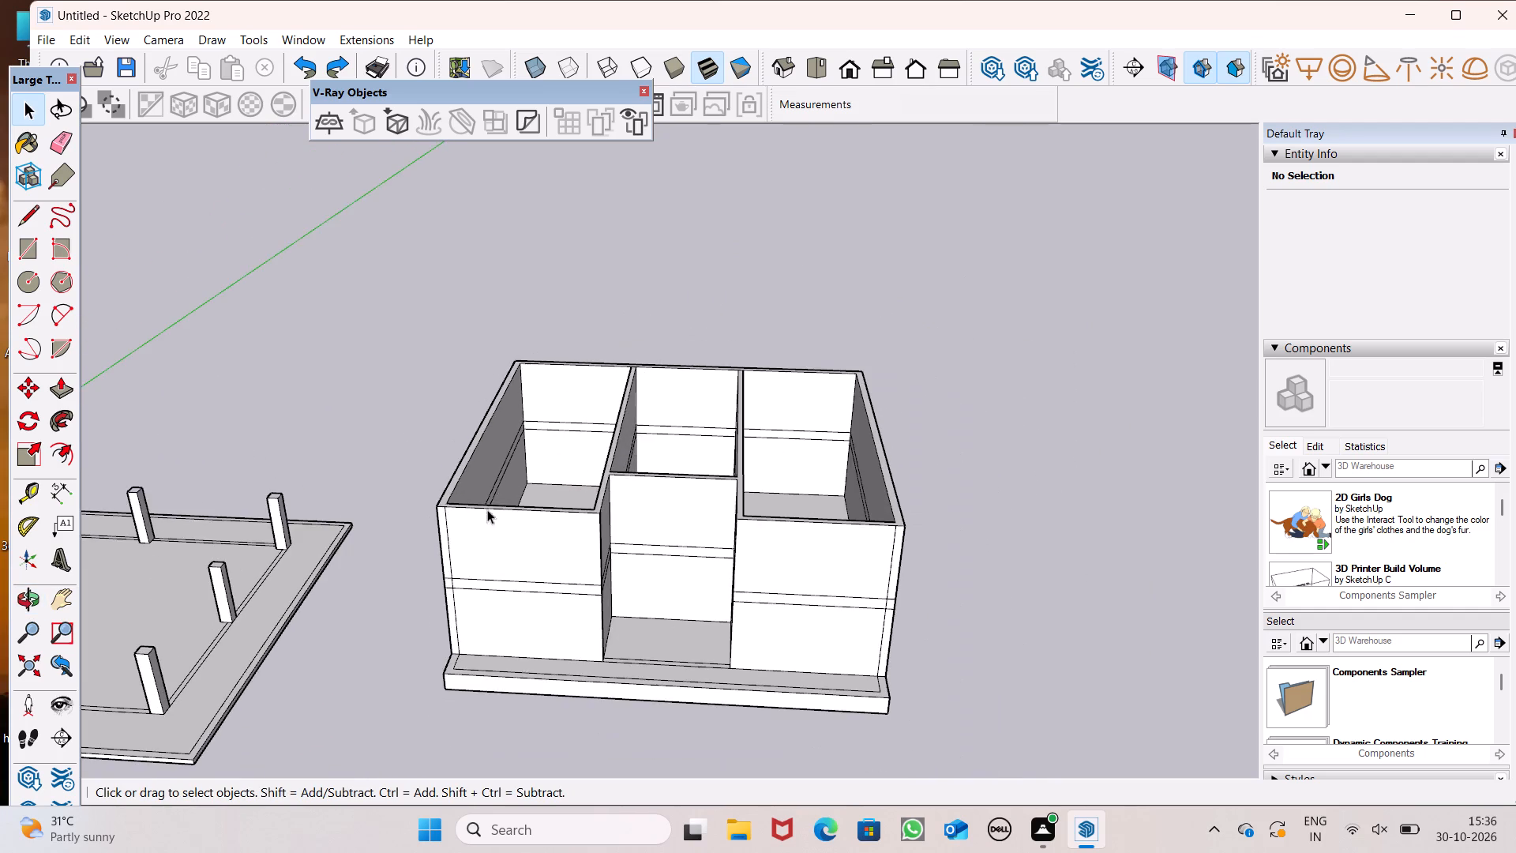
{"action": "middle_click_drag", "start_coordinate": [490, 513], "coordinate": [508, 509]}
{"action": "scroll", "coordinate": [562, 524], "scroll_direction": "up", "scroll_amount": 7}
{"action": "scroll", "coordinate": [516, 474], "scroll_direction": "down", "scroll_amount": 1}
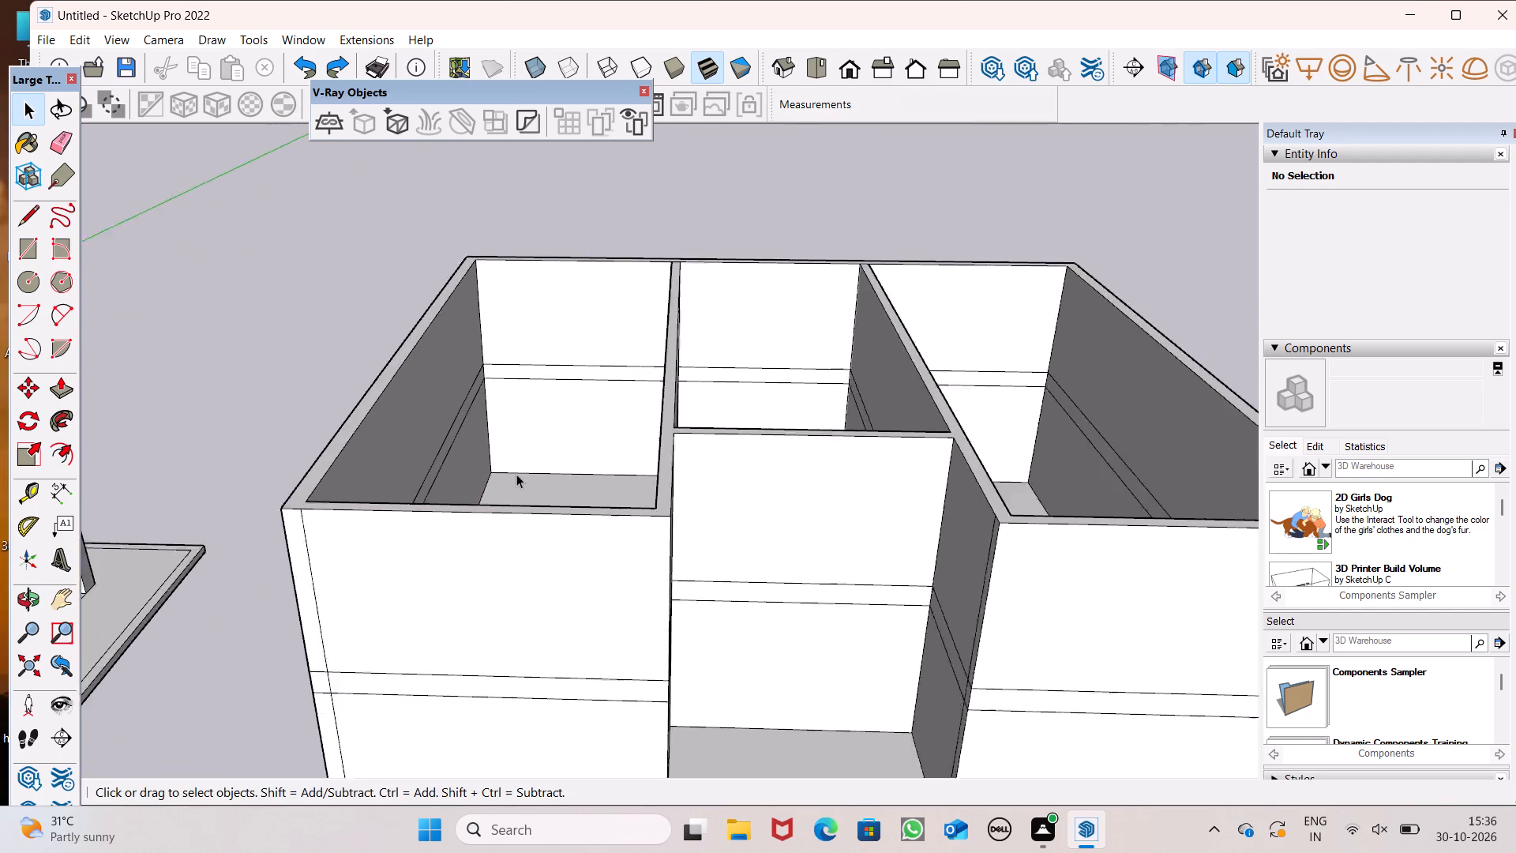
{"action": "scroll", "coordinate": [516, 474], "scroll_direction": "down", "scroll_amount": 3}
Extrude the second storey's wall tops upward by 1'5" as a new face to form a band.
{"action": "left_click", "coordinate": [73, 403]}
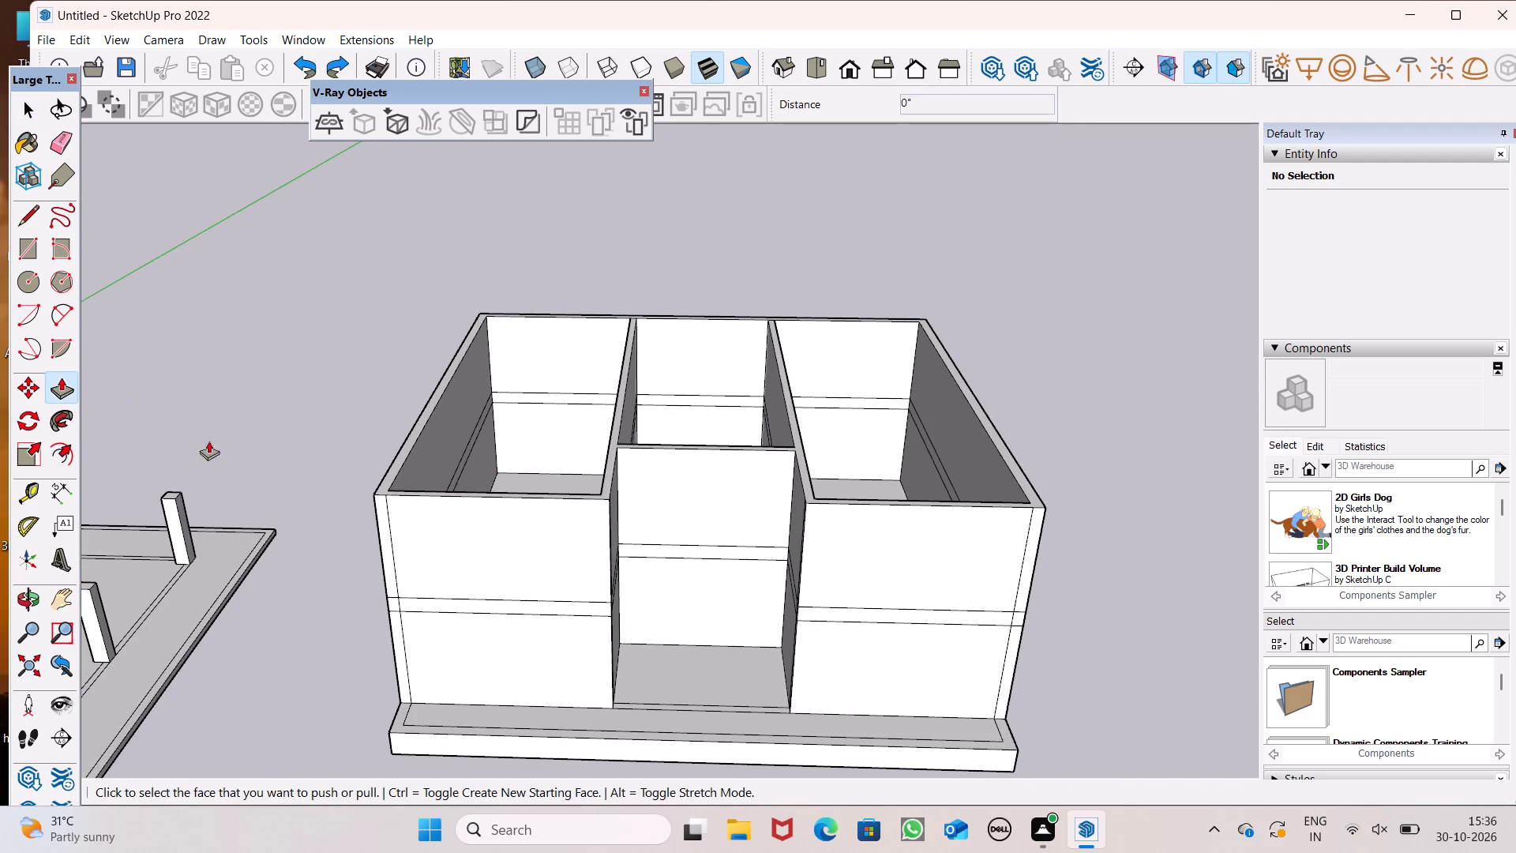
{"action": "scroll", "coordinate": [375, 483], "scroll_direction": "up", "scroll_amount": 3}
{"action": "left_click", "coordinate": [392, 484]}
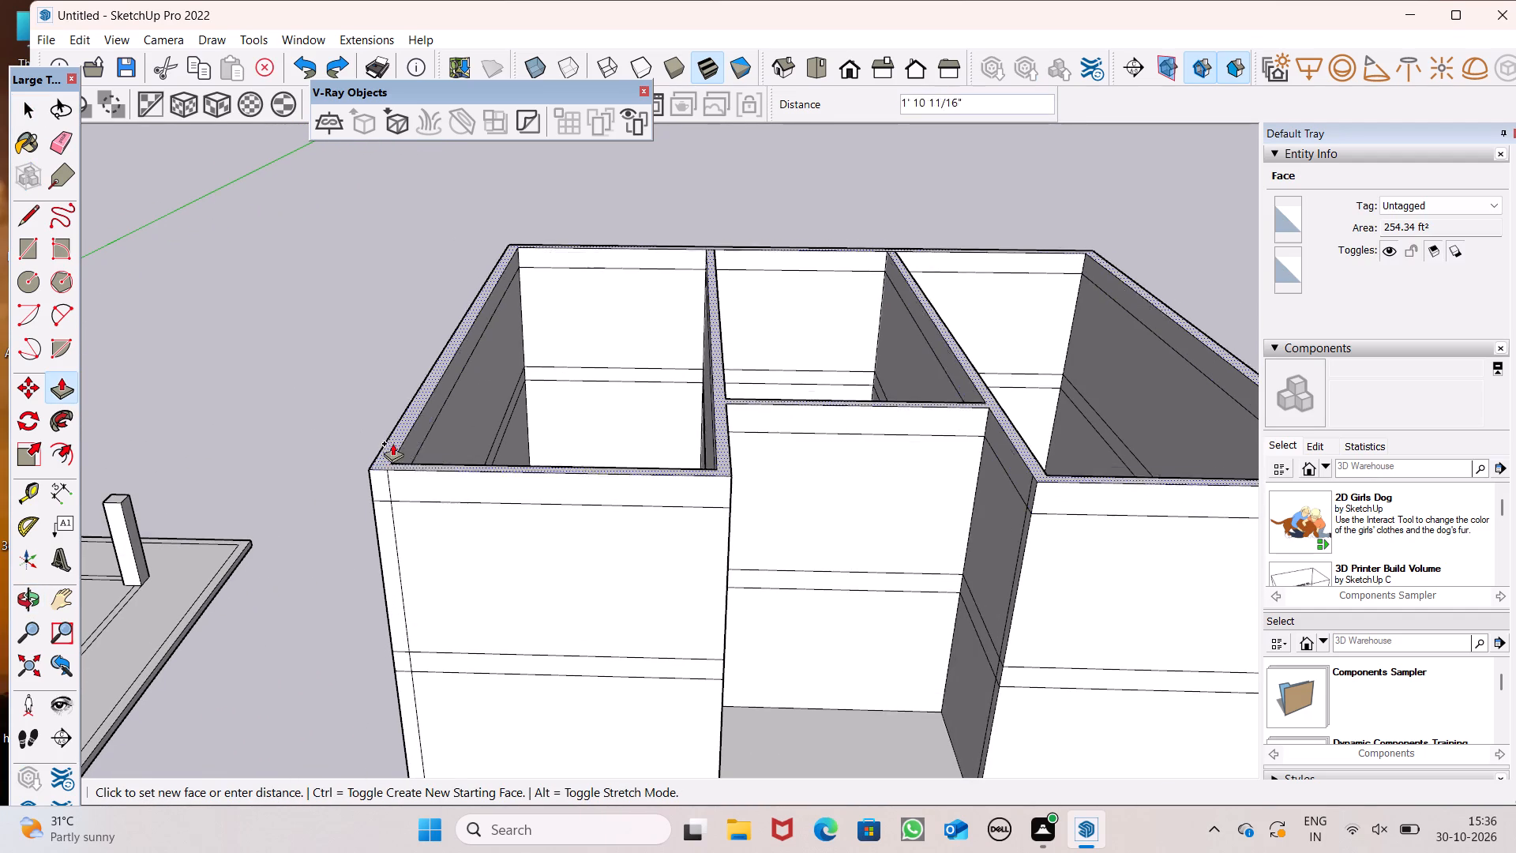
{"action": "key", "text": "1"}
{"action": "type", "text": "'5\""}
{"action": "key", "text": "Return"}
{"action": "key", "text": "space"}
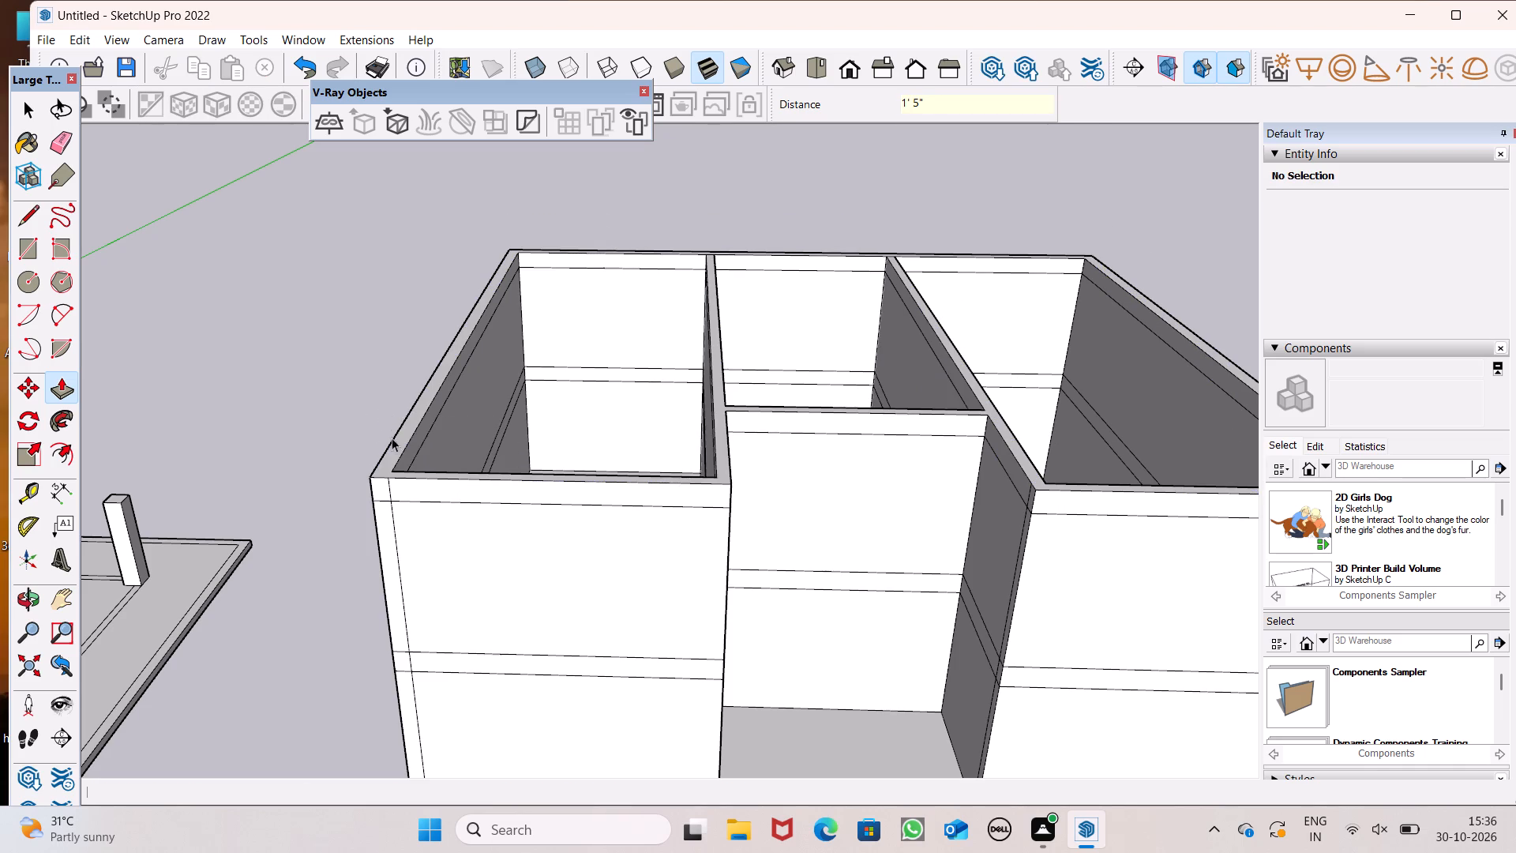
Extrude the wall tops above the new band upward by 10' to form the third storey.
{"action": "scroll", "coordinate": [388, 456], "scroll_direction": "down", "scroll_amount": 3}
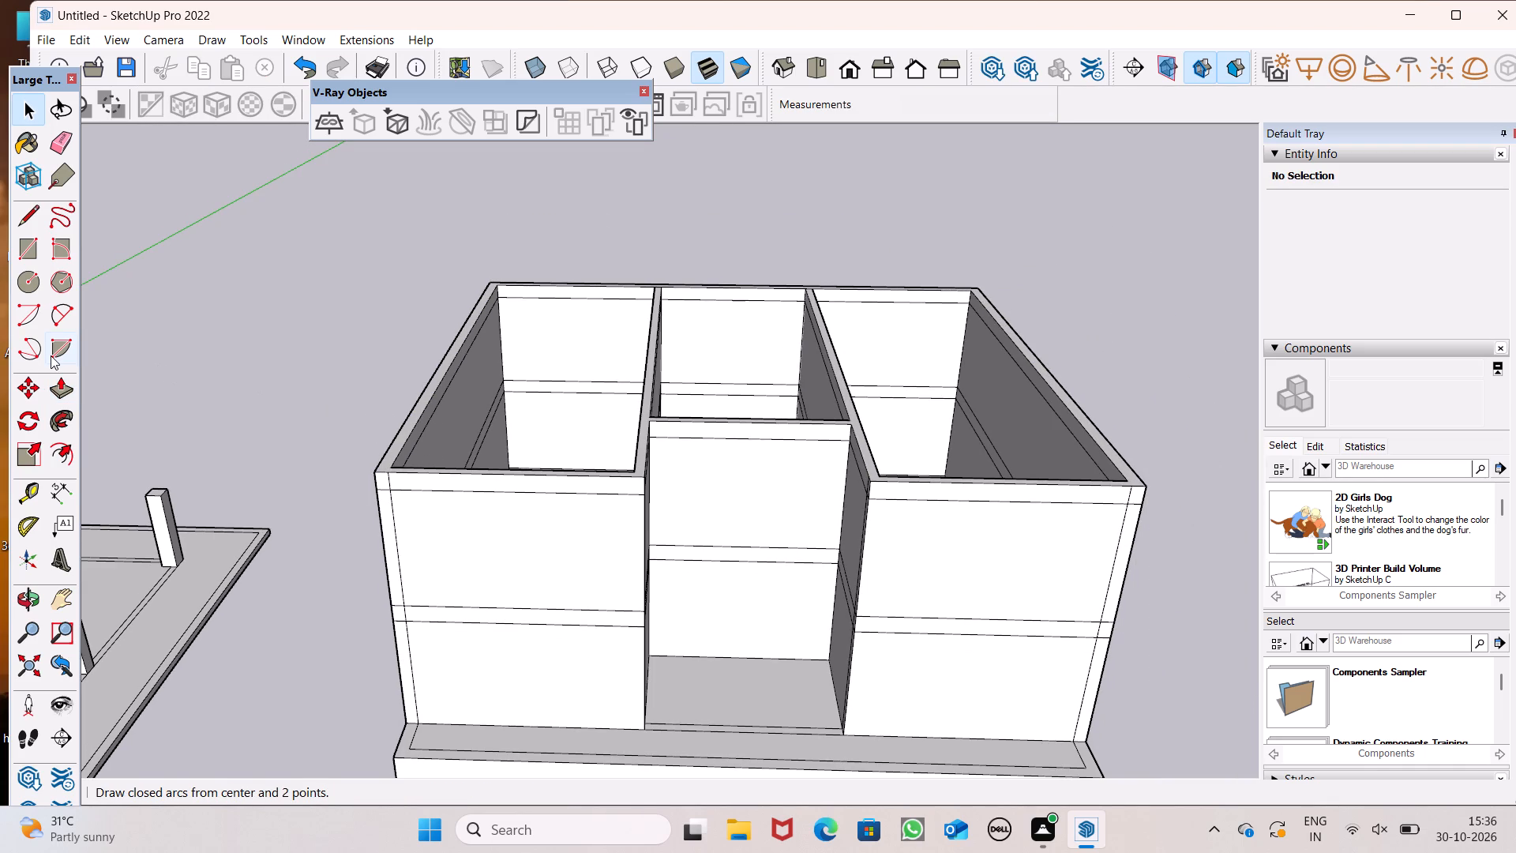
{"action": "left_click", "coordinate": [62, 396]}
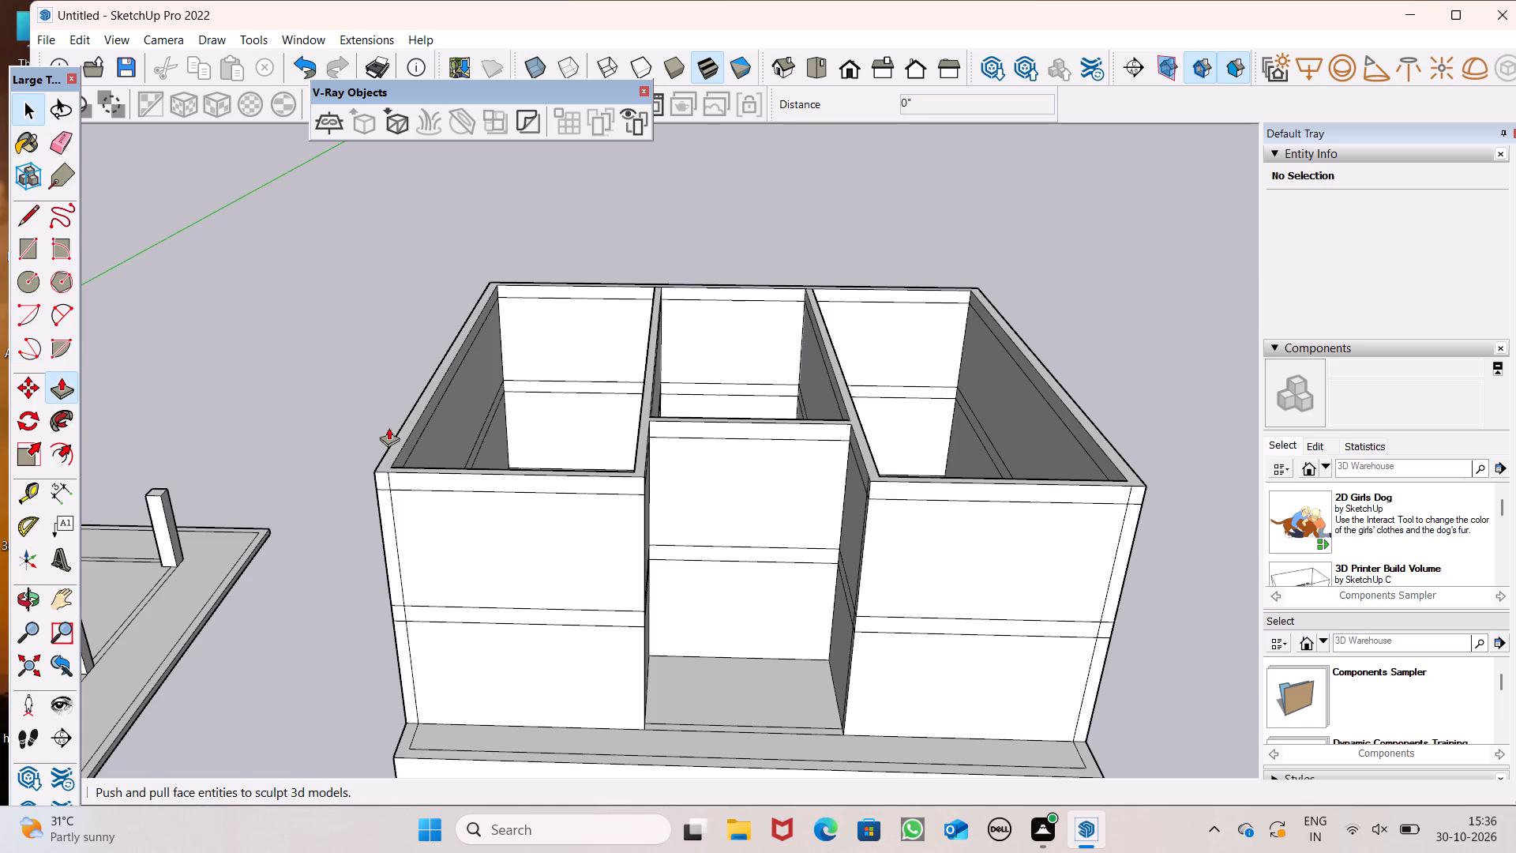
{"action": "left_click_drag", "start_coordinate": [392, 448], "coordinate": [392, 354]}
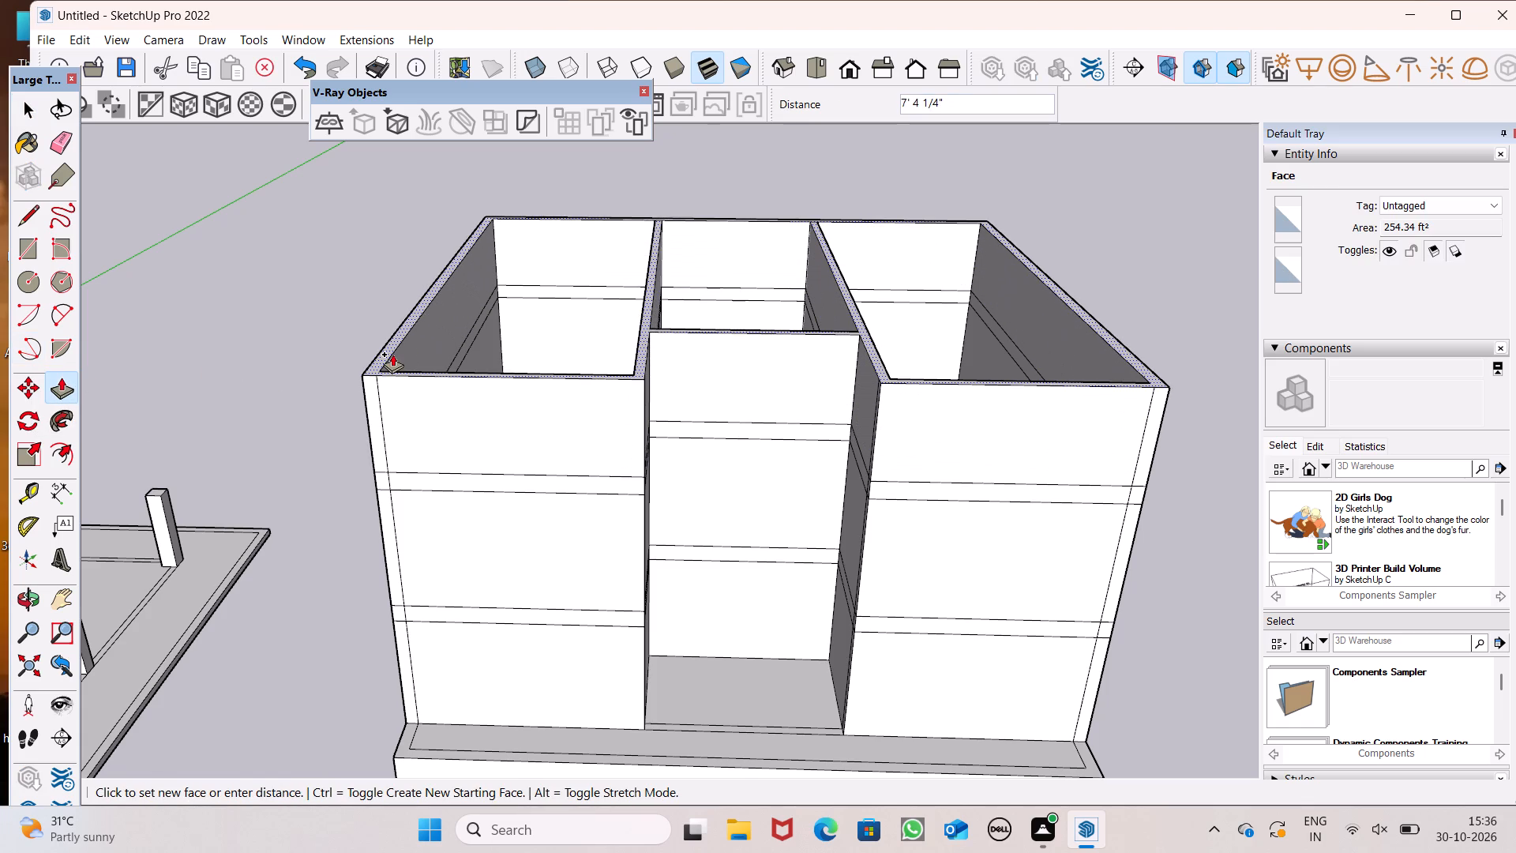
{"action": "left_click_drag", "start_coordinate": [392, 354], "coordinate": [392, 353]}
{"action": "key", "text": "1"}
{"action": "type", "text": "0'"}
{"action": "key", "text": "Return"}
Extrude the third storey's wall tops upward by 1'5" to form the next band.
{"action": "scroll", "coordinate": [474, 427], "scroll_direction": "down", "scroll_amount": 3}
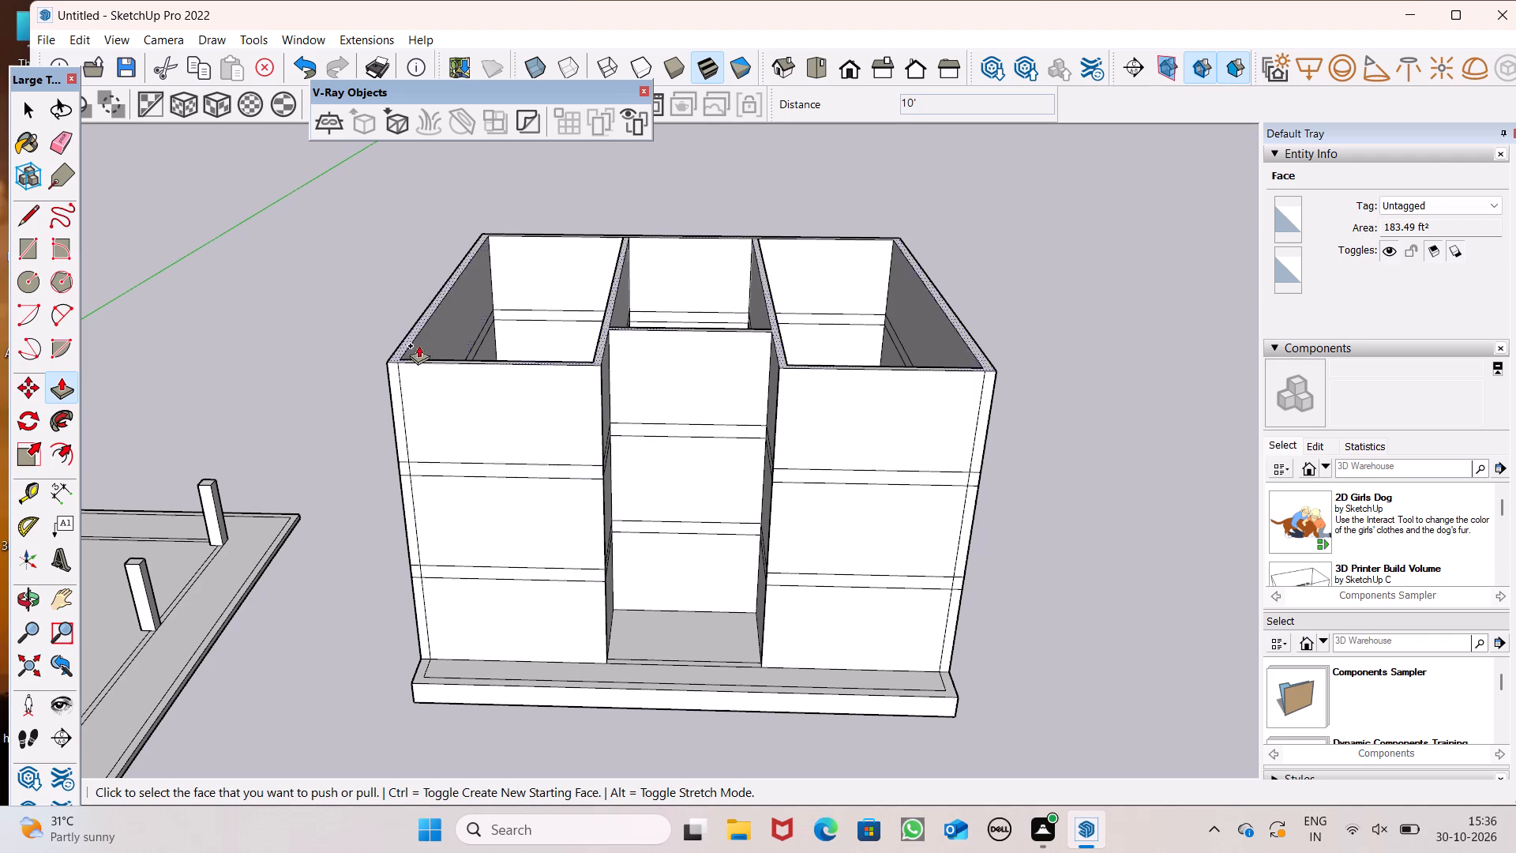
{"action": "scroll", "coordinate": [416, 340], "scroll_direction": "up", "scroll_amount": 2}
{"action": "scroll", "coordinate": [419, 377], "scroll_direction": "down", "scroll_amount": 3}
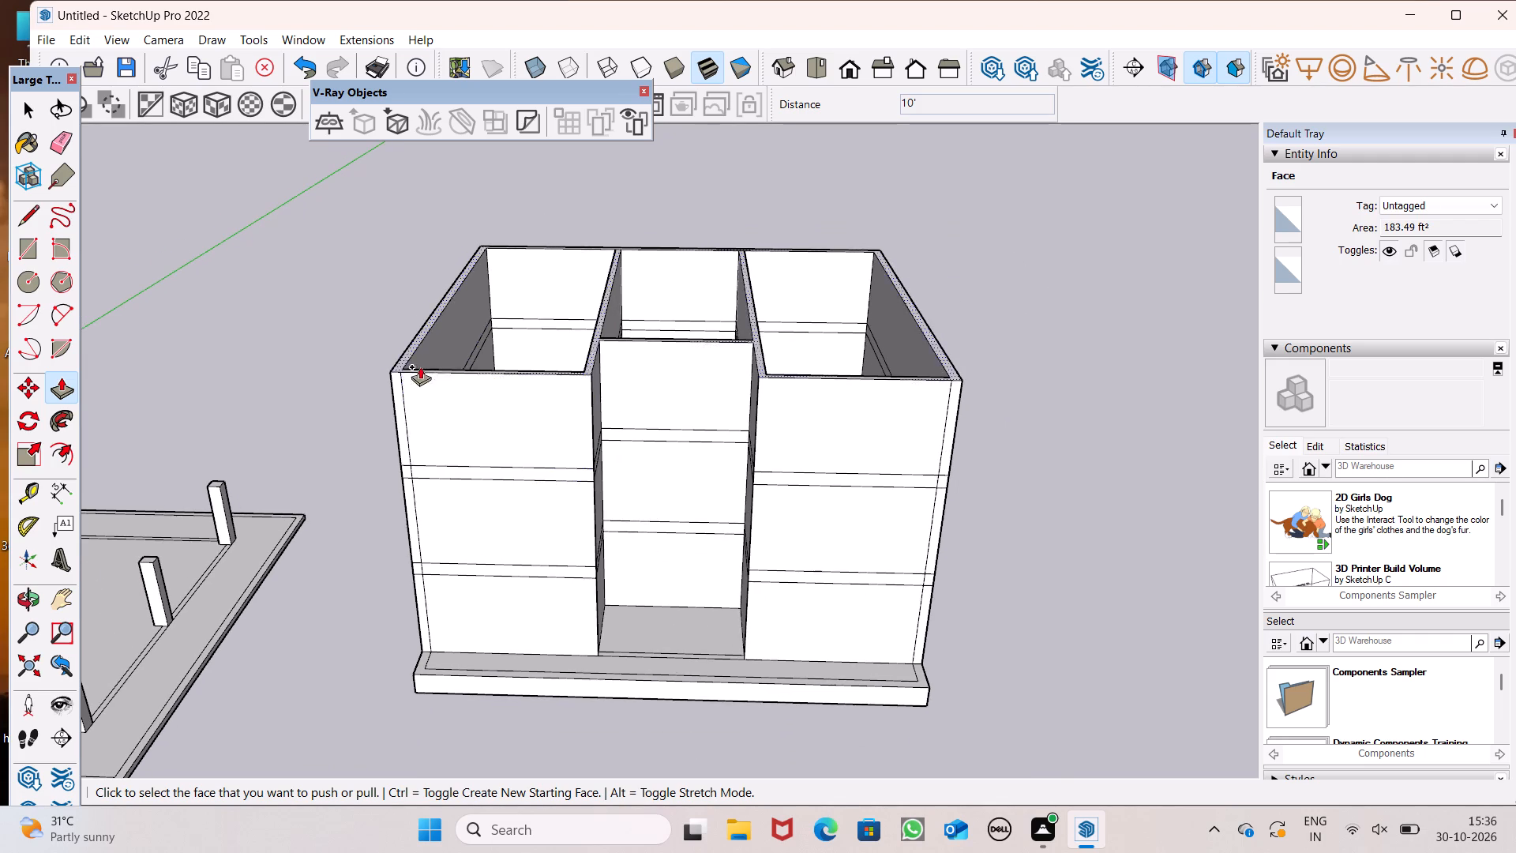
{"action": "scroll", "coordinate": [421, 359], "scroll_direction": "up", "scroll_amount": 5}
{"action": "left_click_drag", "start_coordinate": [388, 361], "coordinate": [393, 275]}
{"action": "type", "text": "1'5\""}
{"action": "left_click_drag", "start_coordinate": [393, 275], "coordinate": [393, 273]}
{"action": "key", "text": "Return"}
Extrude the wall tops above the third storey's band upward by 10' to form the fourth storey.
{"action": "left_click_drag", "start_coordinate": [386, 335], "coordinate": [391, 193]}
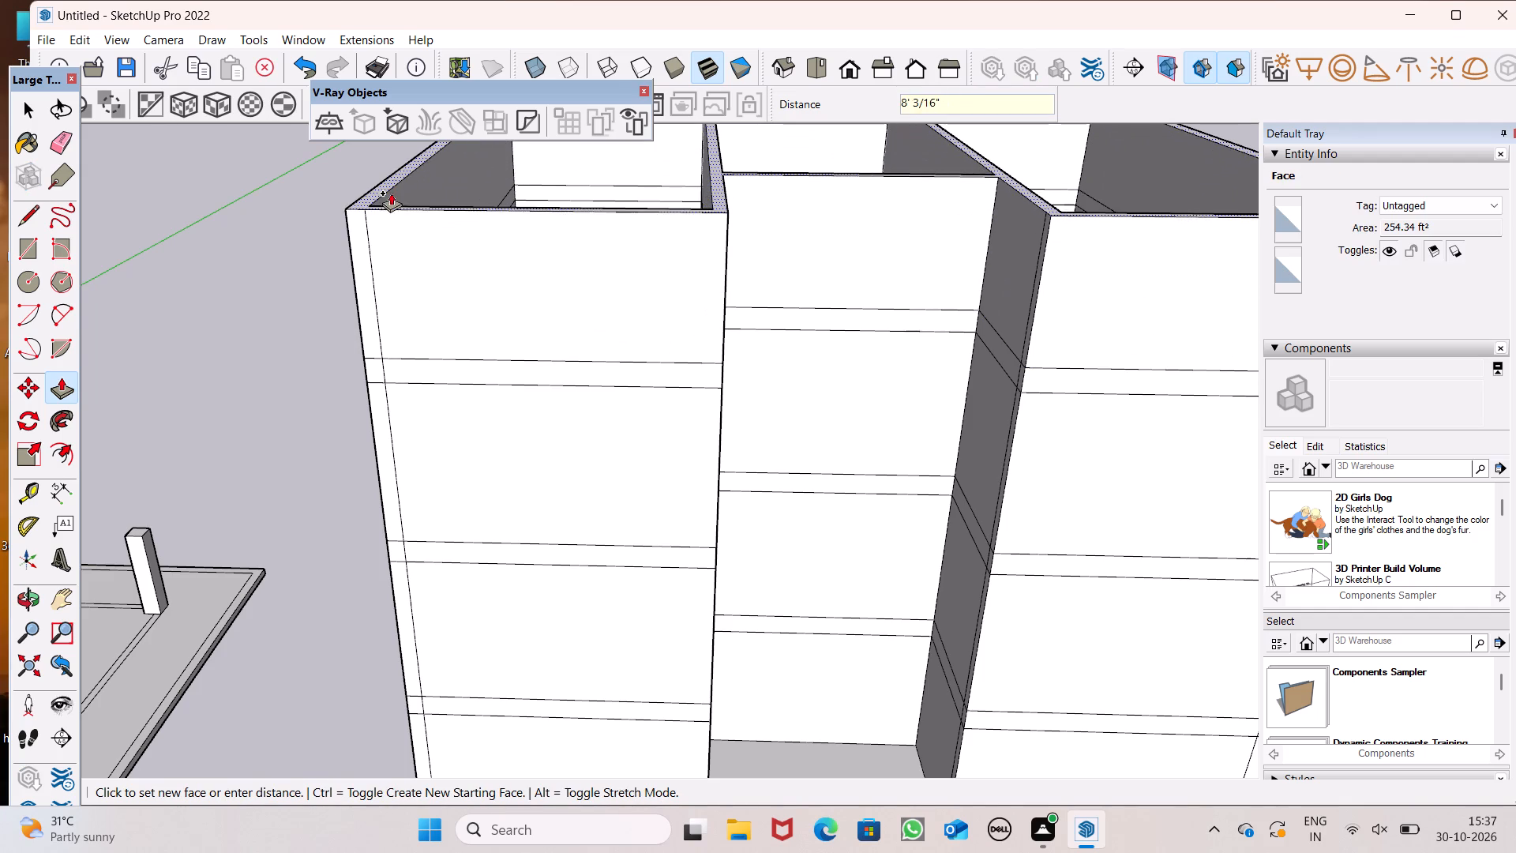
{"action": "left_click_drag", "start_coordinate": [391, 193], "coordinate": [392, 192]}
{"action": "key", "text": "1"}
{"action": "type", "text": "0'"}
{"action": "key", "text": "Return"}
{"action": "scroll", "coordinate": [418, 329], "scroll_direction": "down", "scroll_amount": 4}
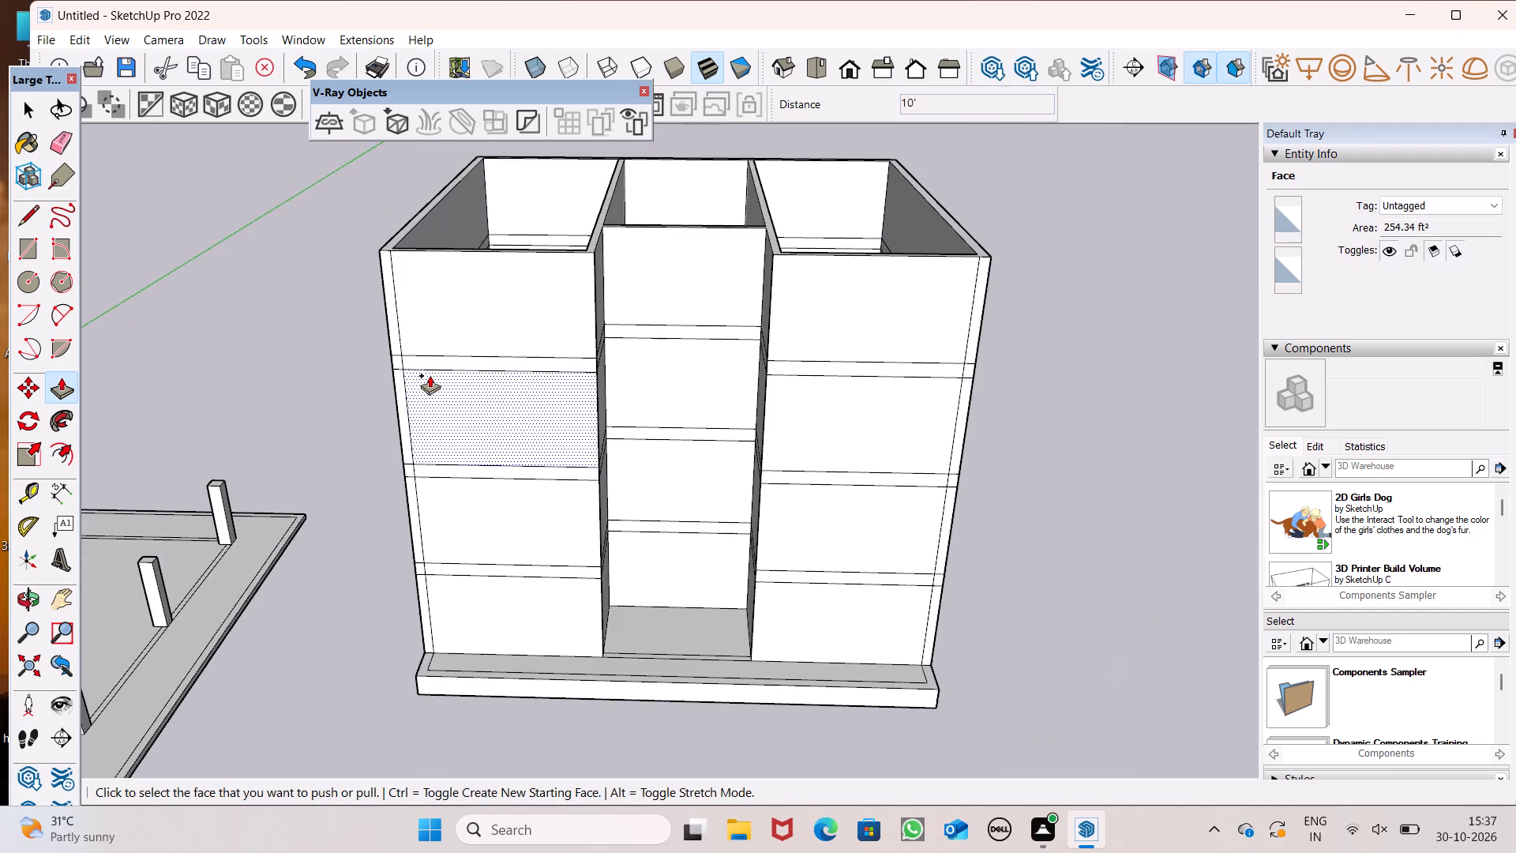
{"action": "scroll", "coordinate": [430, 375], "scroll_direction": "down", "scroll_amount": 6}
{"action": "middle_click_drag", "start_coordinate": [516, 433], "coordinate": [525, 340]}
{"action": "key", "text": "space"}
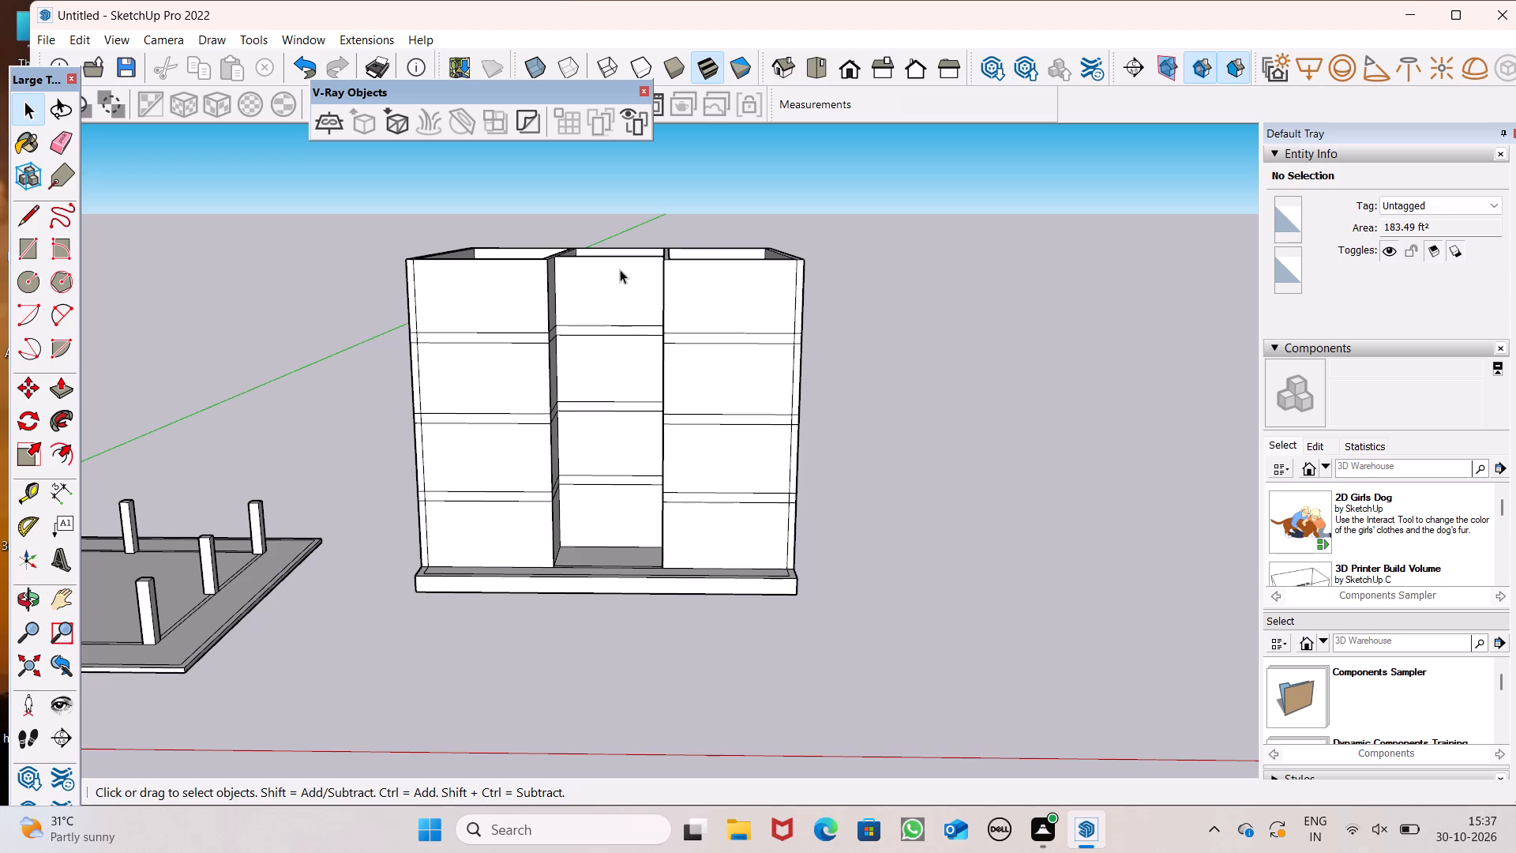
{"action": "scroll", "coordinate": [646, 348], "scroll_direction": "down", "scroll_amount": 2}
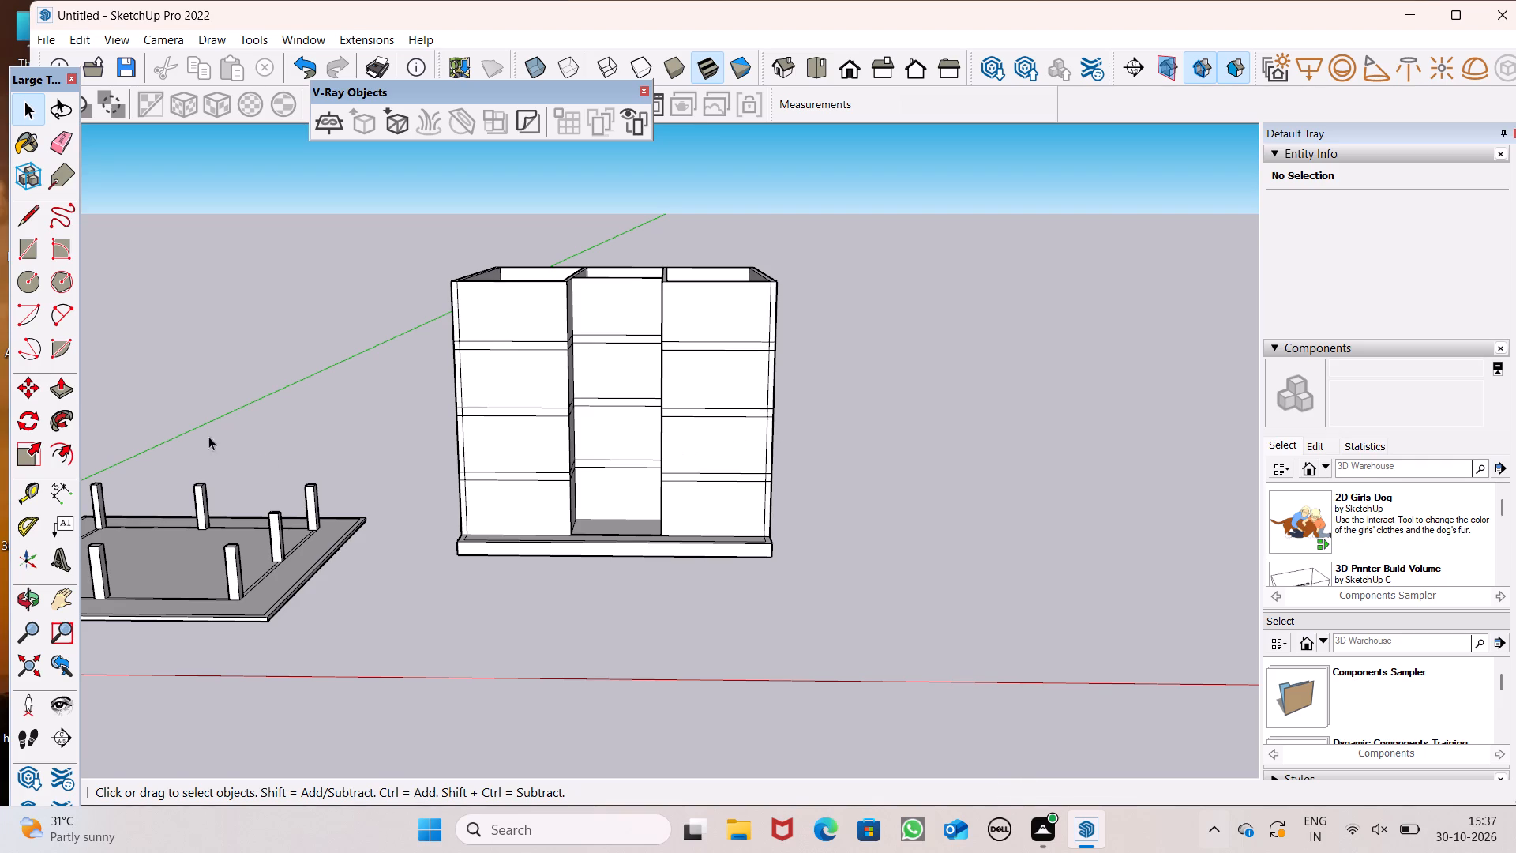
Examine the storey bands and vertical seam line on the front wall of the bay nearest the columned slab.
{"action": "left_click", "coordinate": [25, 222]}
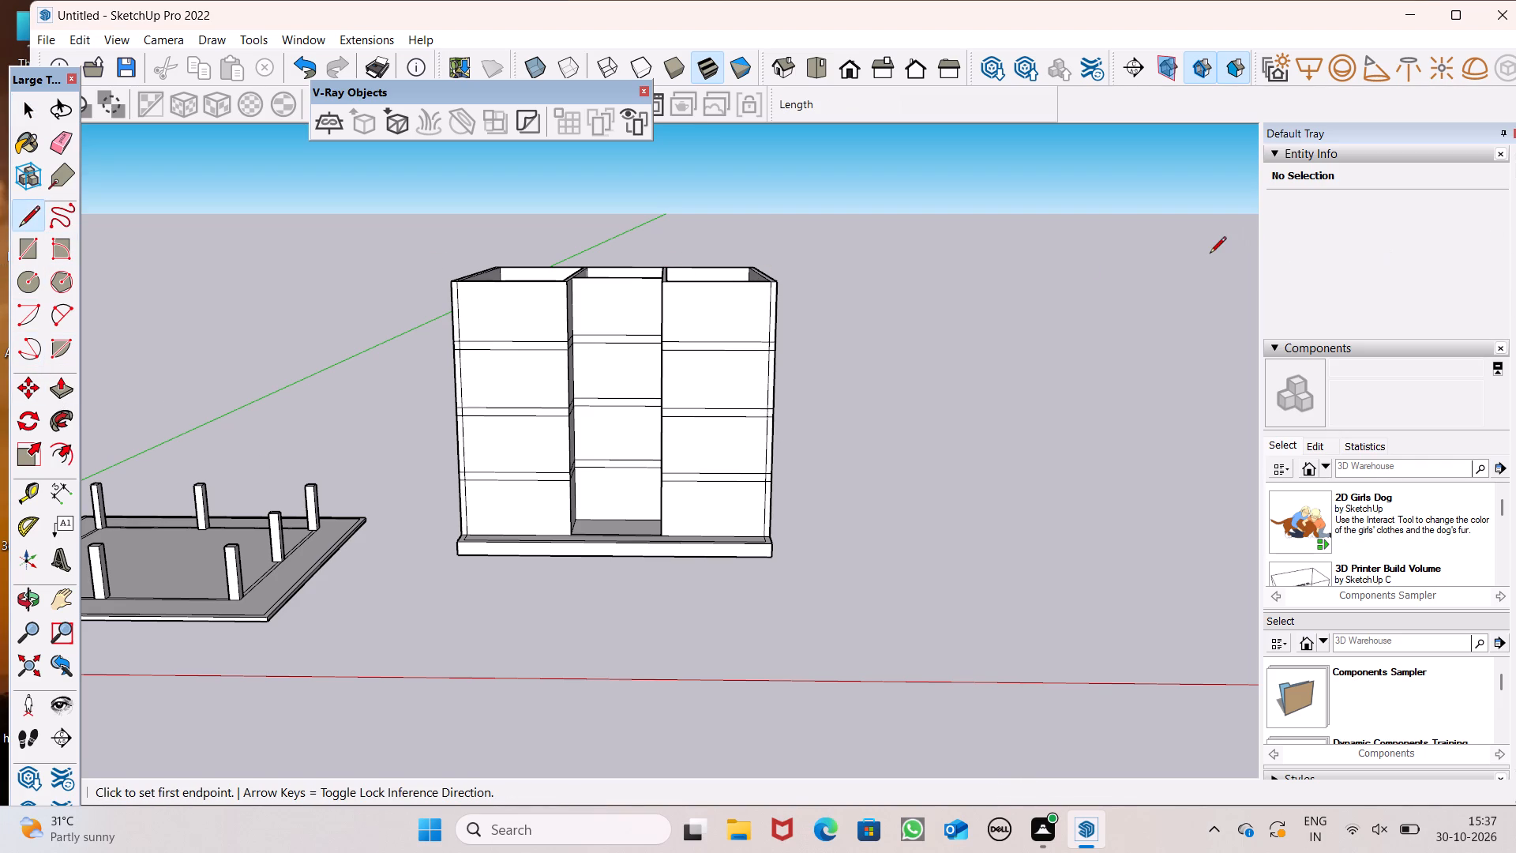
{"action": "scroll", "coordinate": [780, 364], "scroll_direction": "down", "scroll_amount": 9}
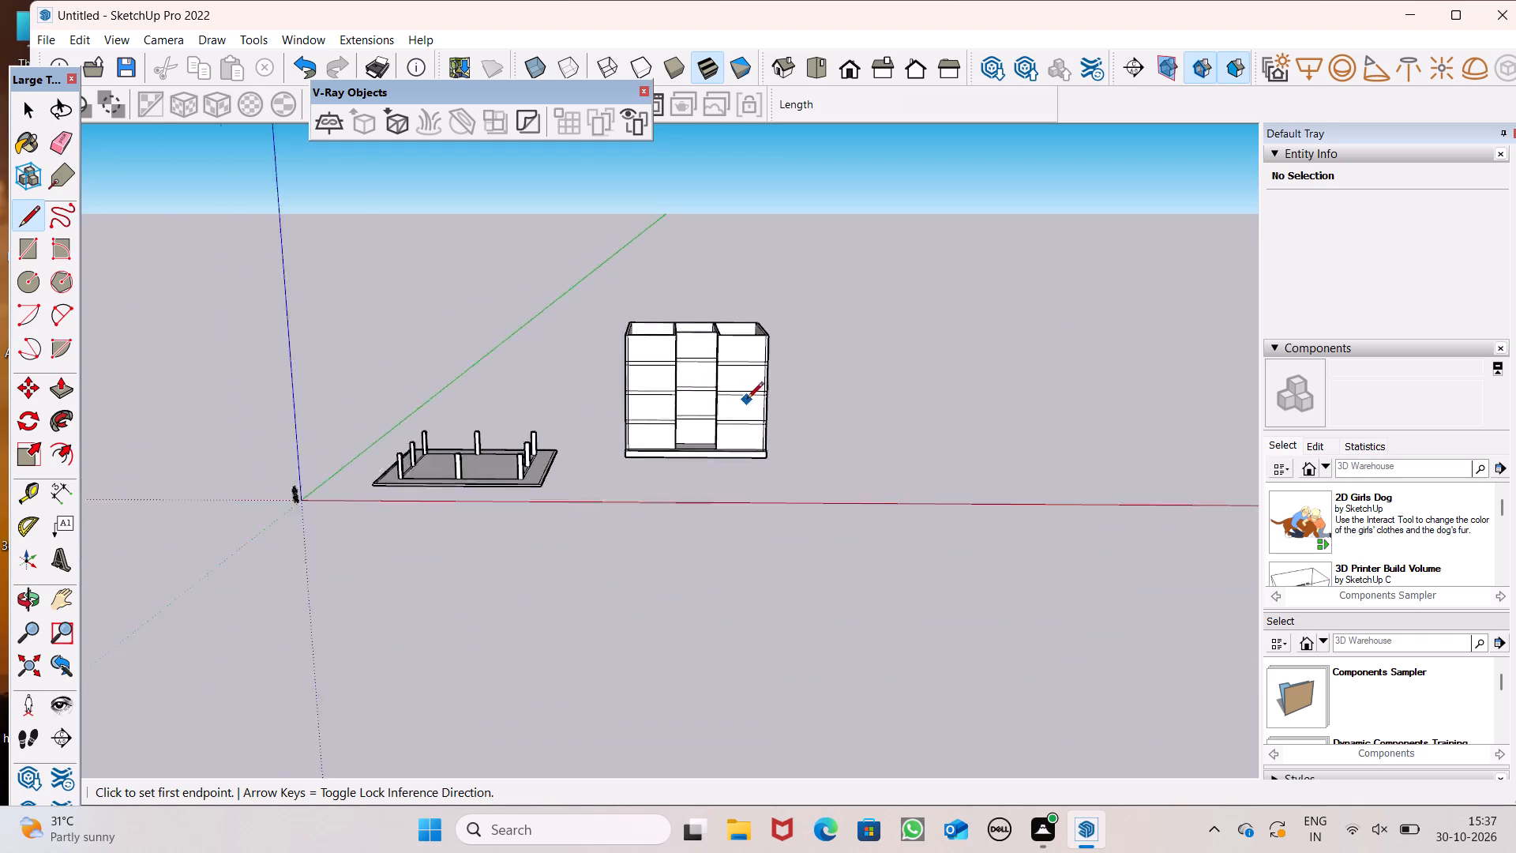
{"action": "scroll", "coordinate": [747, 400], "scroll_direction": "down", "scroll_amount": 4}
{"action": "scroll", "coordinate": [608, 475], "scroll_direction": "up", "scroll_amount": 7}
{"action": "scroll", "coordinate": [750, 318], "scroll_direction": "up", "scroll_amount": 6}
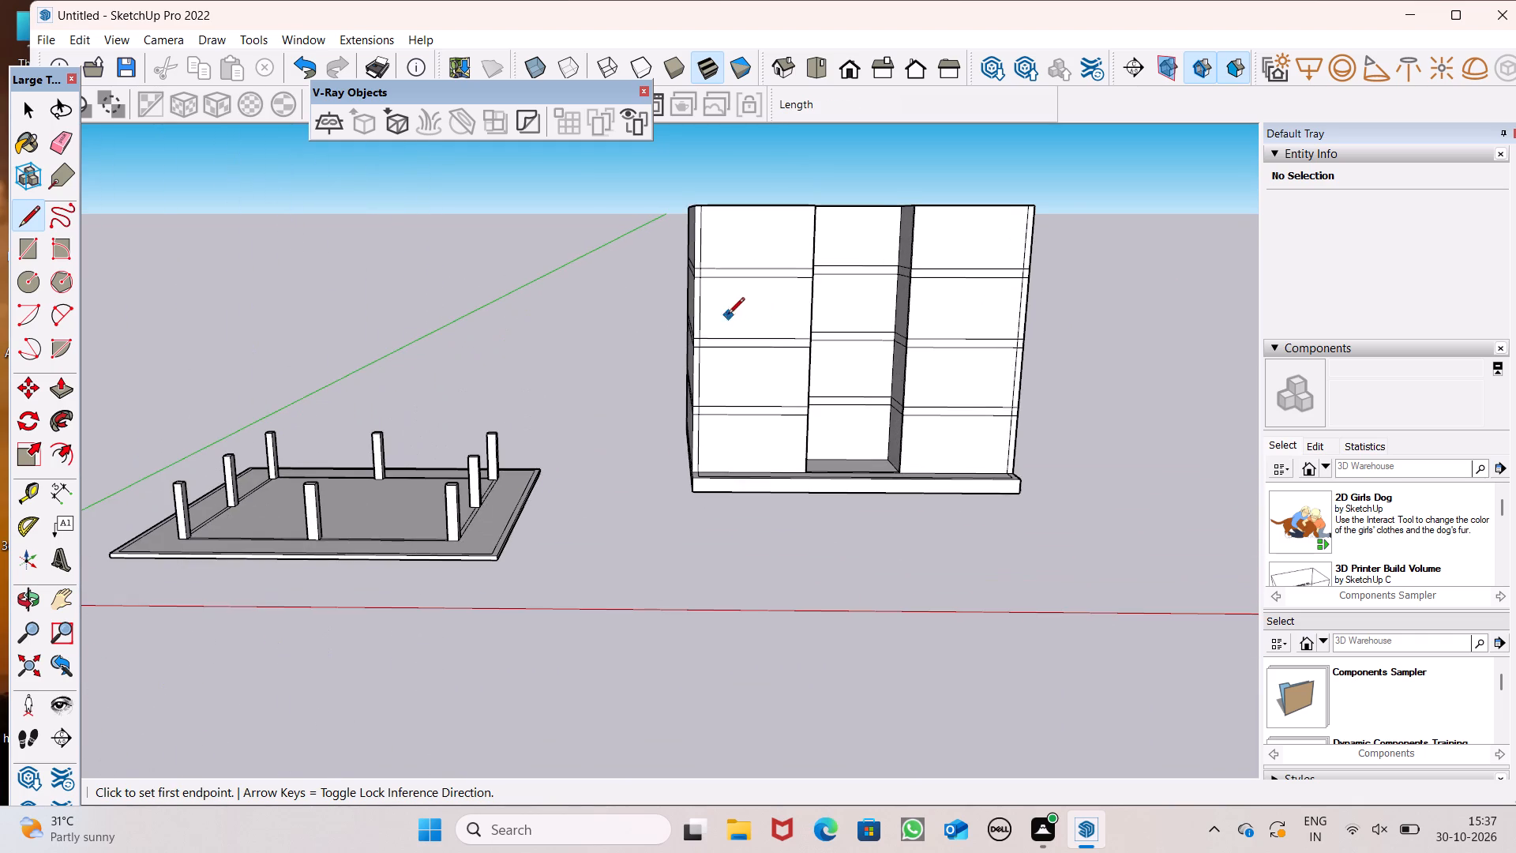
{"action": "scroll", "coordinate": [725, 315], "scroll_direction": "up", "scroll_amount": 6}
{"action": "scroll", "coordinate": [741, 386], "scroll_direction": "down", "scroll_amount": 2}
{"action": "middle_click_drag", "start_coordinate": [795, 464], "coordinate": [790, 543]}
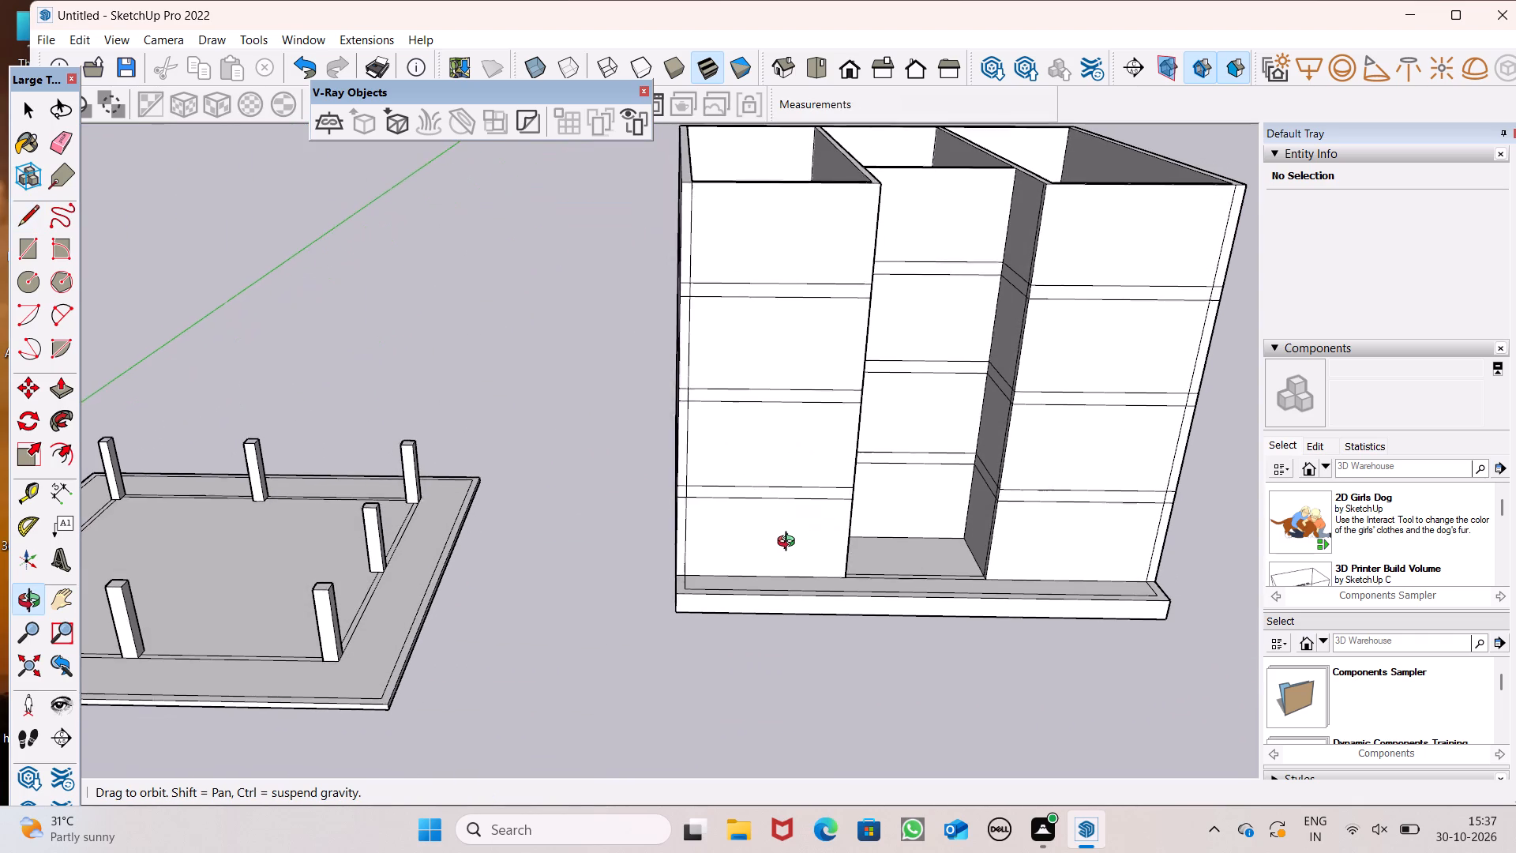
{"action": "middle_click_drag", "start_coordinate": [790, 543], "coordinate": [790, 495]}
{"action": "scroll", "coordinate": [745, 475], "scroll_direction": "up", "scroll_amount": 6}
{"action": "scroll", "coordinate": [660, 462], "scroll_direction": "down", "scroll_amount": 1}
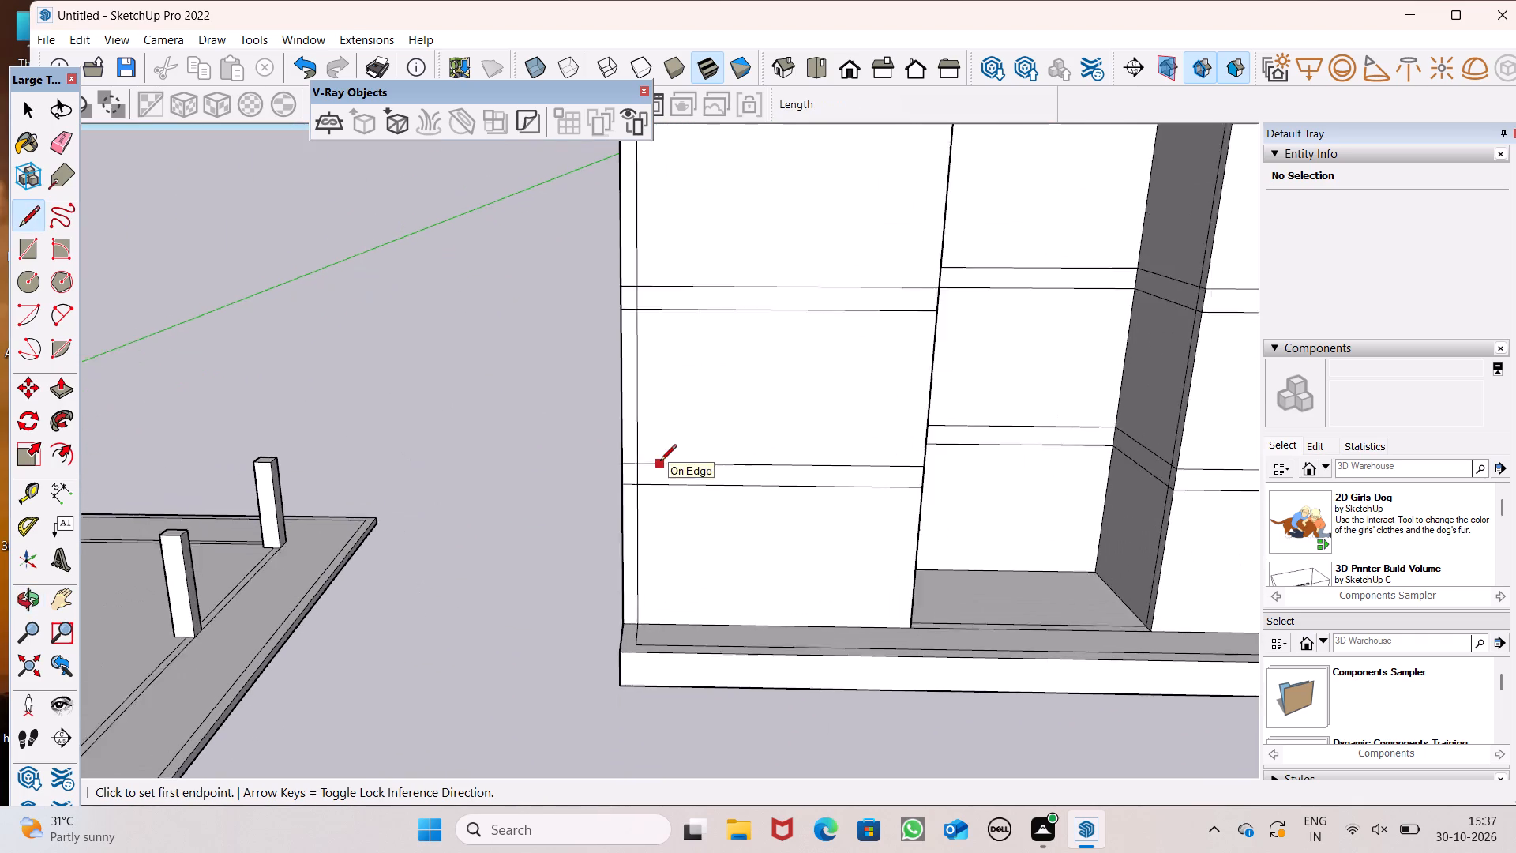
{"action": "scroll", "coordinate": [660, 462], "scroll_direction": "down", "scroll_amount": 2}
{"action": "middle_click_drag", "start_coordinate": [727, 479], "coordinate": [735, 397]}
{"action": "scroll", "coordinate": [735, 472], "scroll_direction": "up", "scroll_amount": 1}
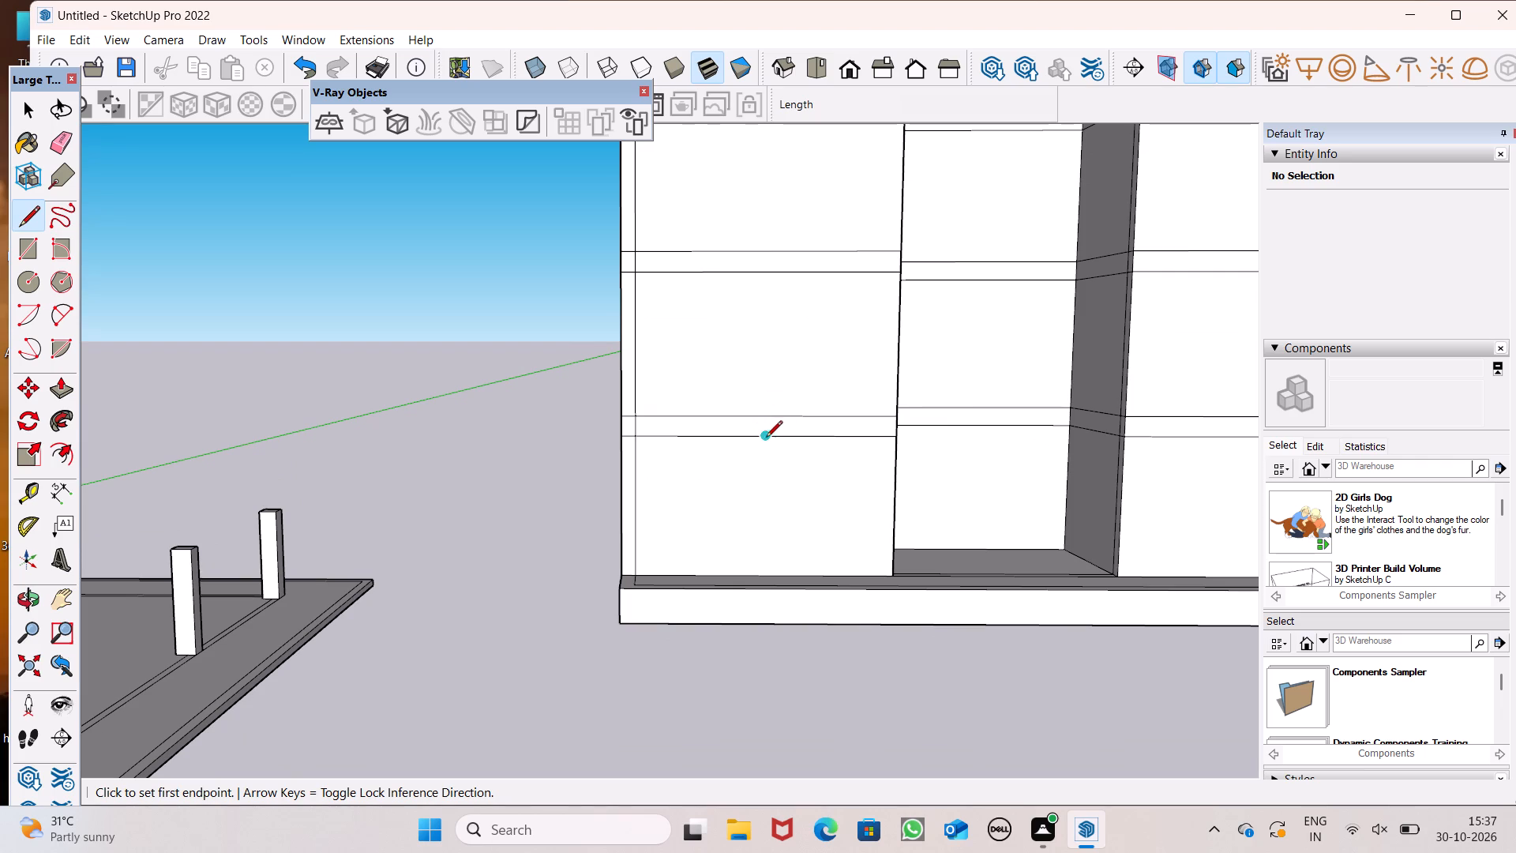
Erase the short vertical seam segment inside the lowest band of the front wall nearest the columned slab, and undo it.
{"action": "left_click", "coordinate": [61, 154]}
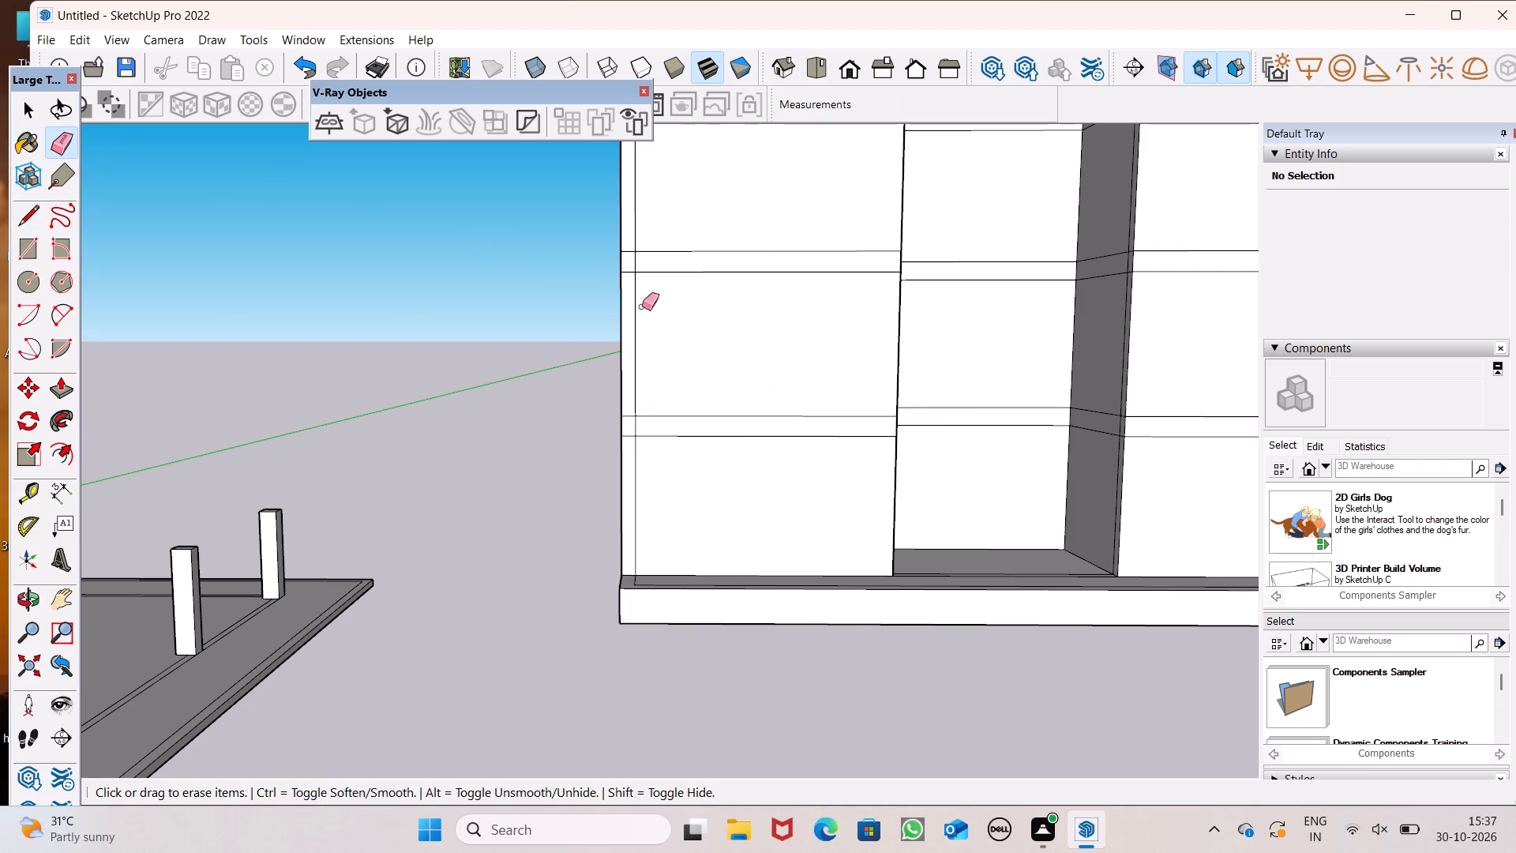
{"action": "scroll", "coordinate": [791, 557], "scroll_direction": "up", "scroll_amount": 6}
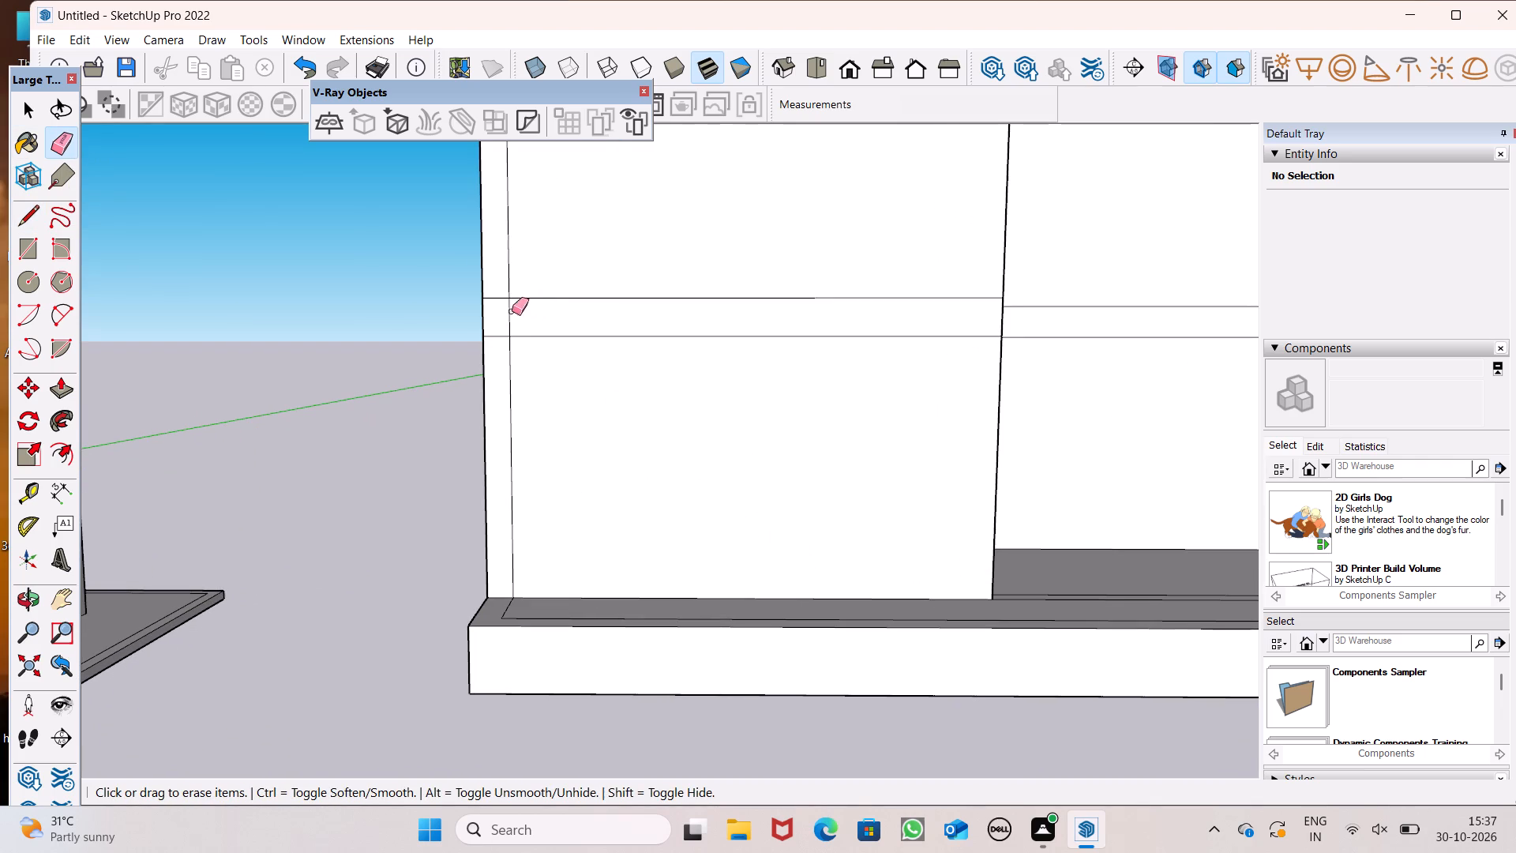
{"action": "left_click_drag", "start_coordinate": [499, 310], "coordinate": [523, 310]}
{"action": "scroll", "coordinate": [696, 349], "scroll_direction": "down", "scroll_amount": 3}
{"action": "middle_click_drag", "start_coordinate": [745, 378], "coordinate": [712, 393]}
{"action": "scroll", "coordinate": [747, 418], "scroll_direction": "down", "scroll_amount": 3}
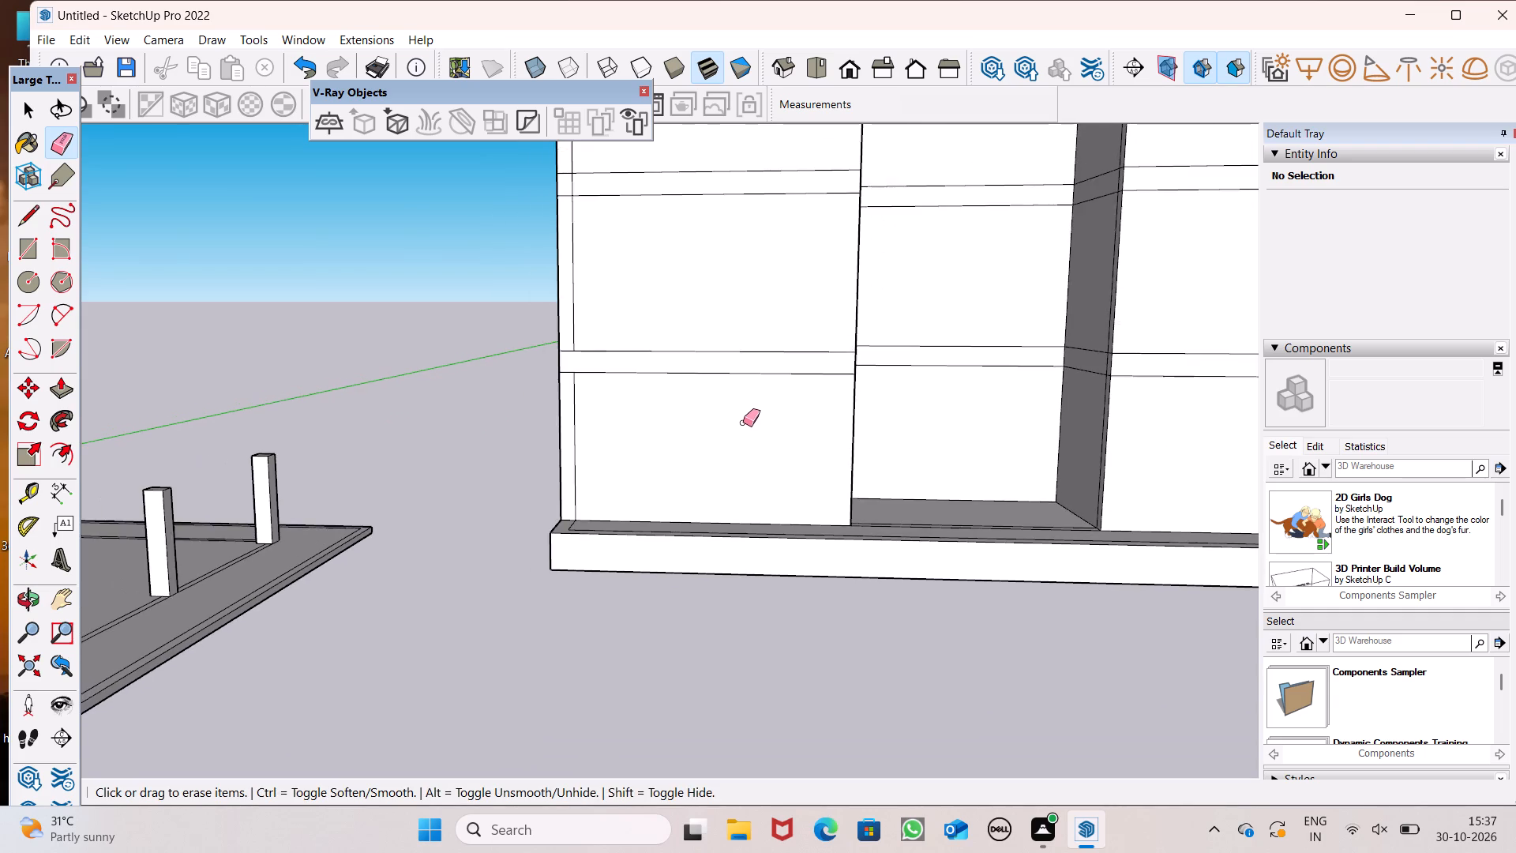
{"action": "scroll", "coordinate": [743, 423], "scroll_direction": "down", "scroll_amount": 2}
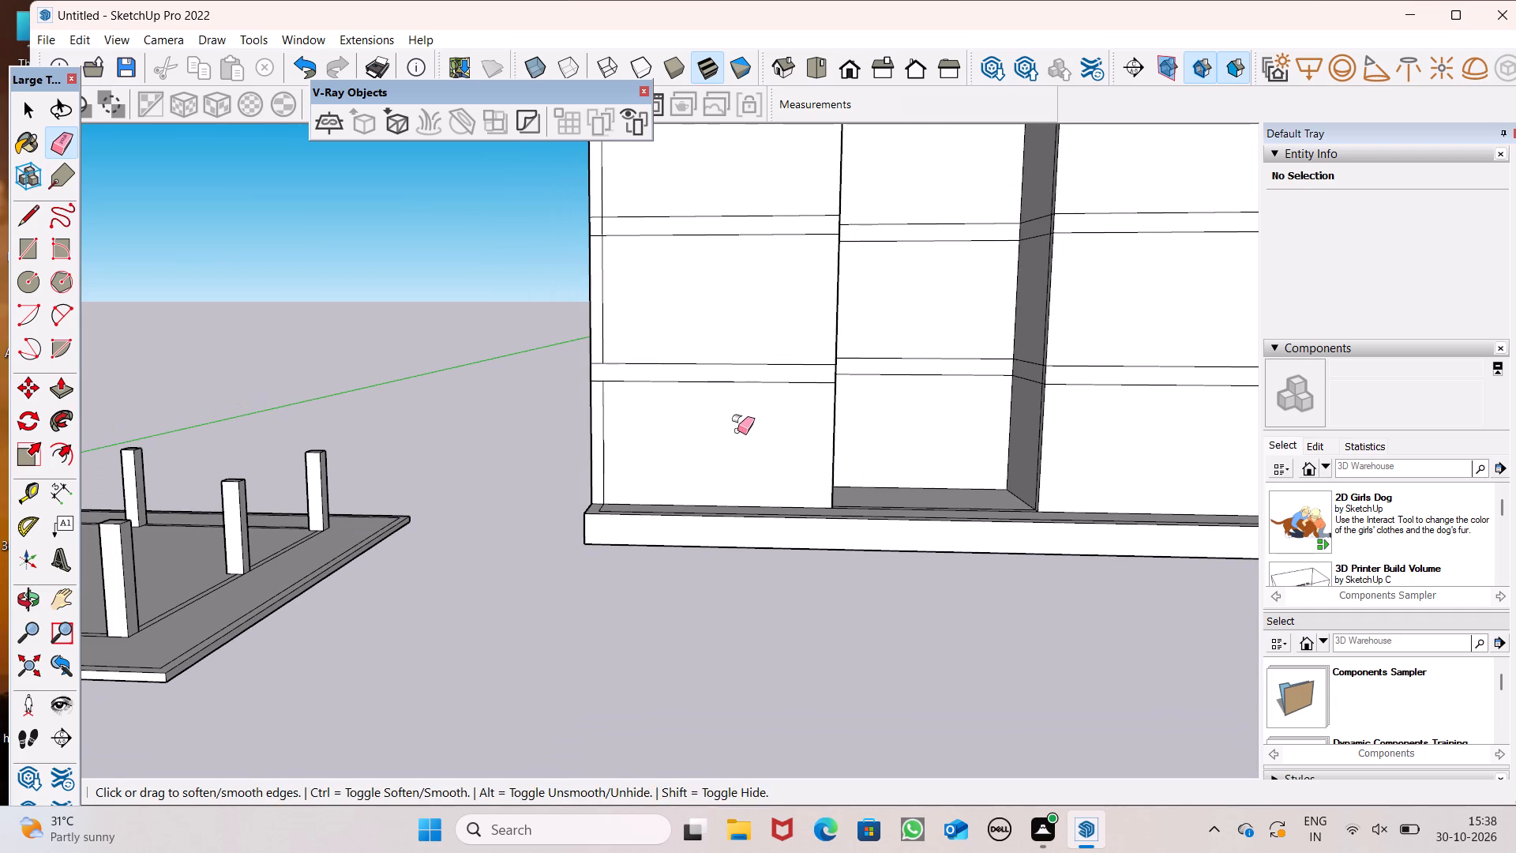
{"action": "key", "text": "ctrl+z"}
Examine the four-storey block's front and side walls from several angles.
{"action": "scroll", "coordinate": [760, 468], "scroll_direction": "down", "scroll_amount": 4}
{"action": "middle_click_drag", "start_coordinate": [765, 470], "coordinate": [976, 555]}
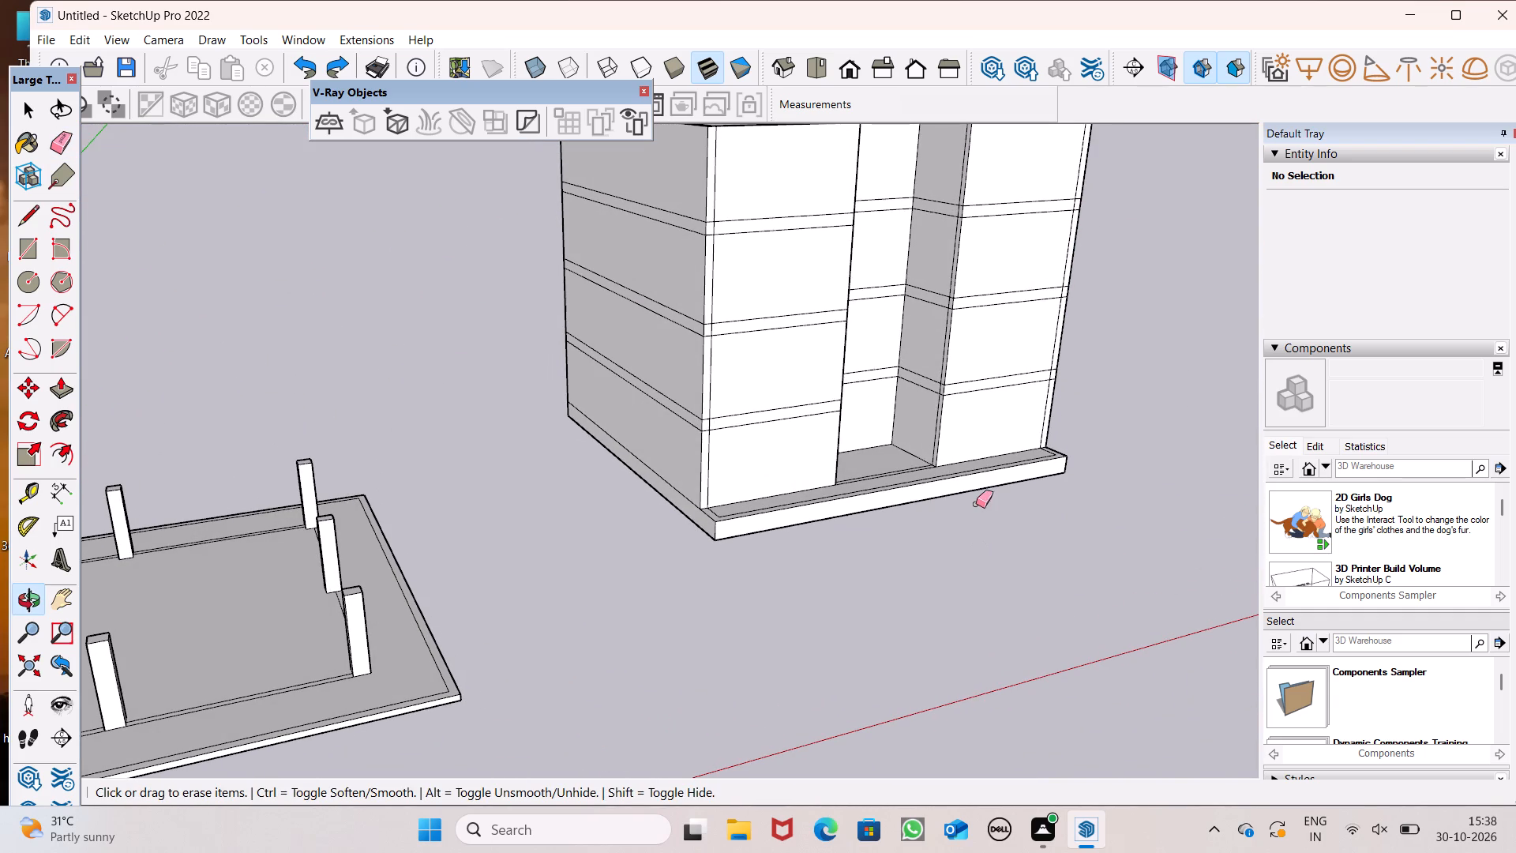
{"action": "middle_click_drag", "start_coordinate": [789, 470], "coordinate": [636, 477]}
{"action": "scroll", "coordinate": [636, 472], "scroll_direction": "down", "scroll_amount": 2}
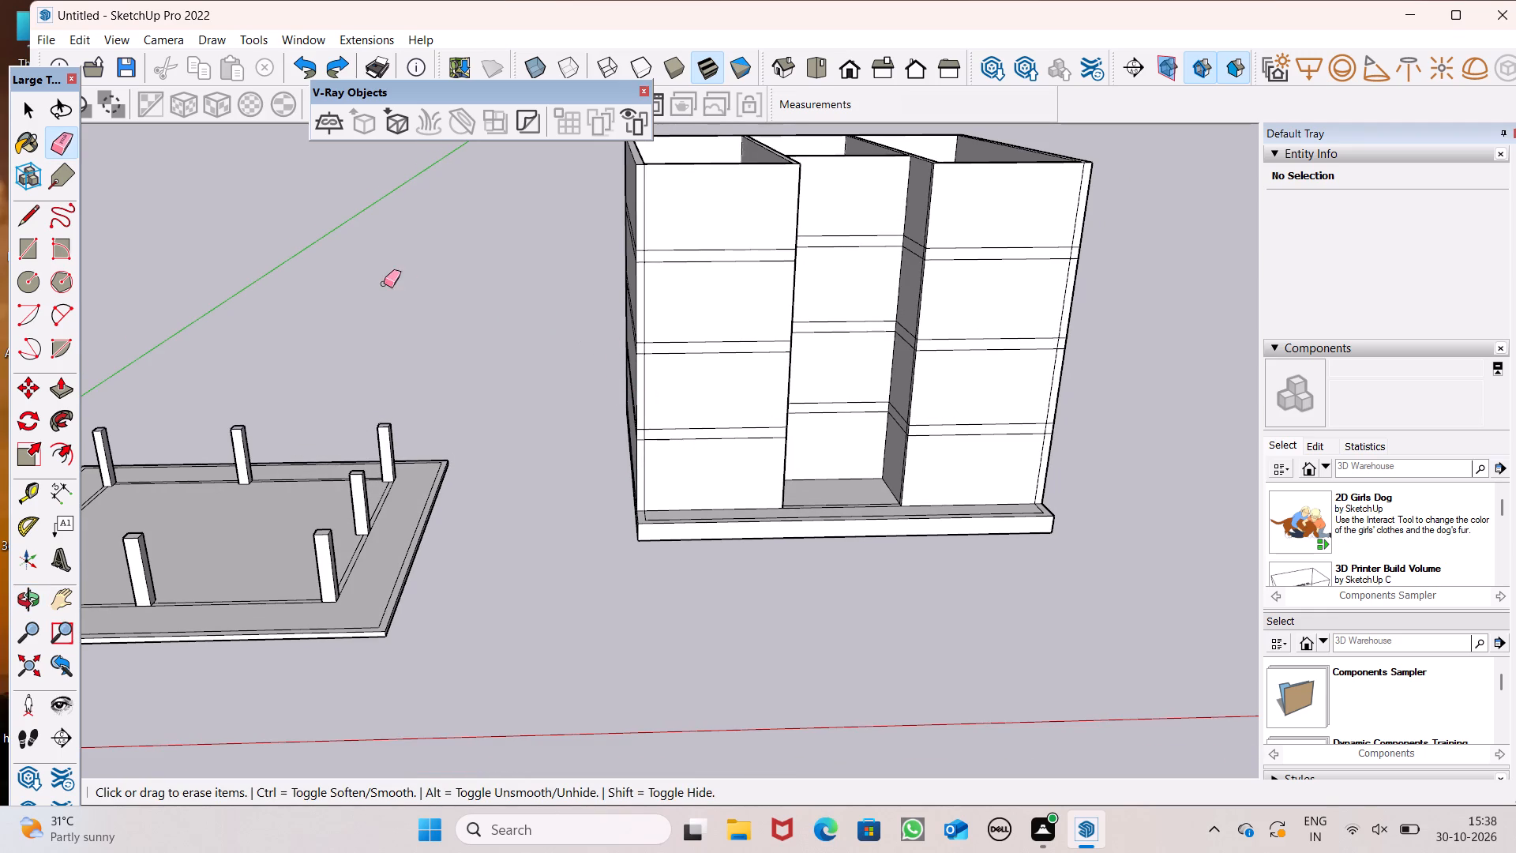
{"action": "middle_click_drag", "start_coordinate": [840, 303], "coordinate": [827, 306]}
{"action": "middle_click_drag", "start_coordinate": [869, 337], "coordinate": [767, 300]}
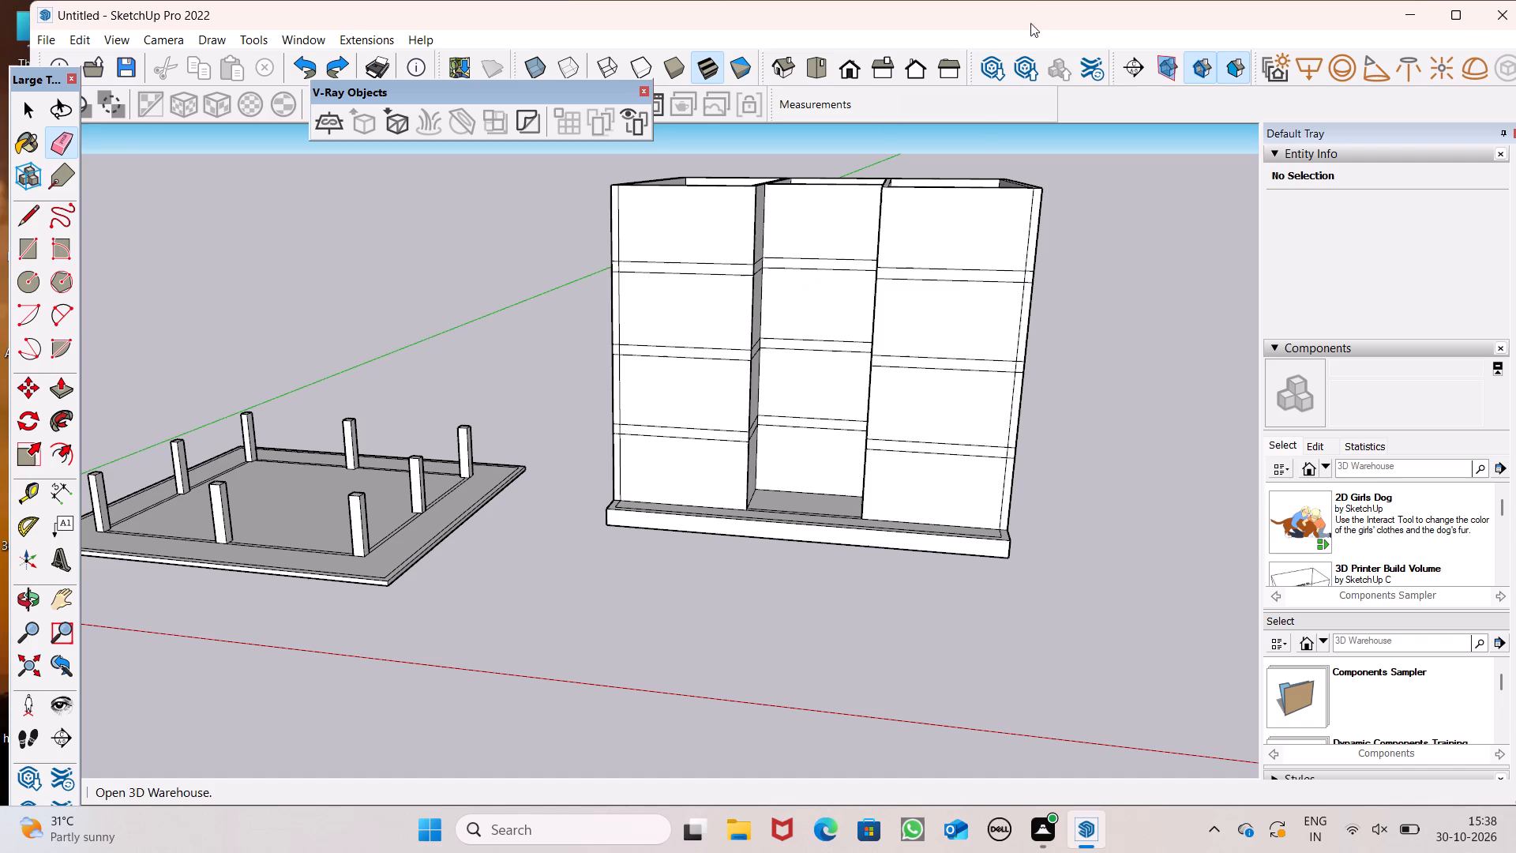
{"action": "middle_click_drag", "start_coordinate": [676, 318], "coordinate": [732, 300]}
{"action": "scroll", "coordinate": [732, 300], "scroll_direction": "up", "scroll_amount": 1}
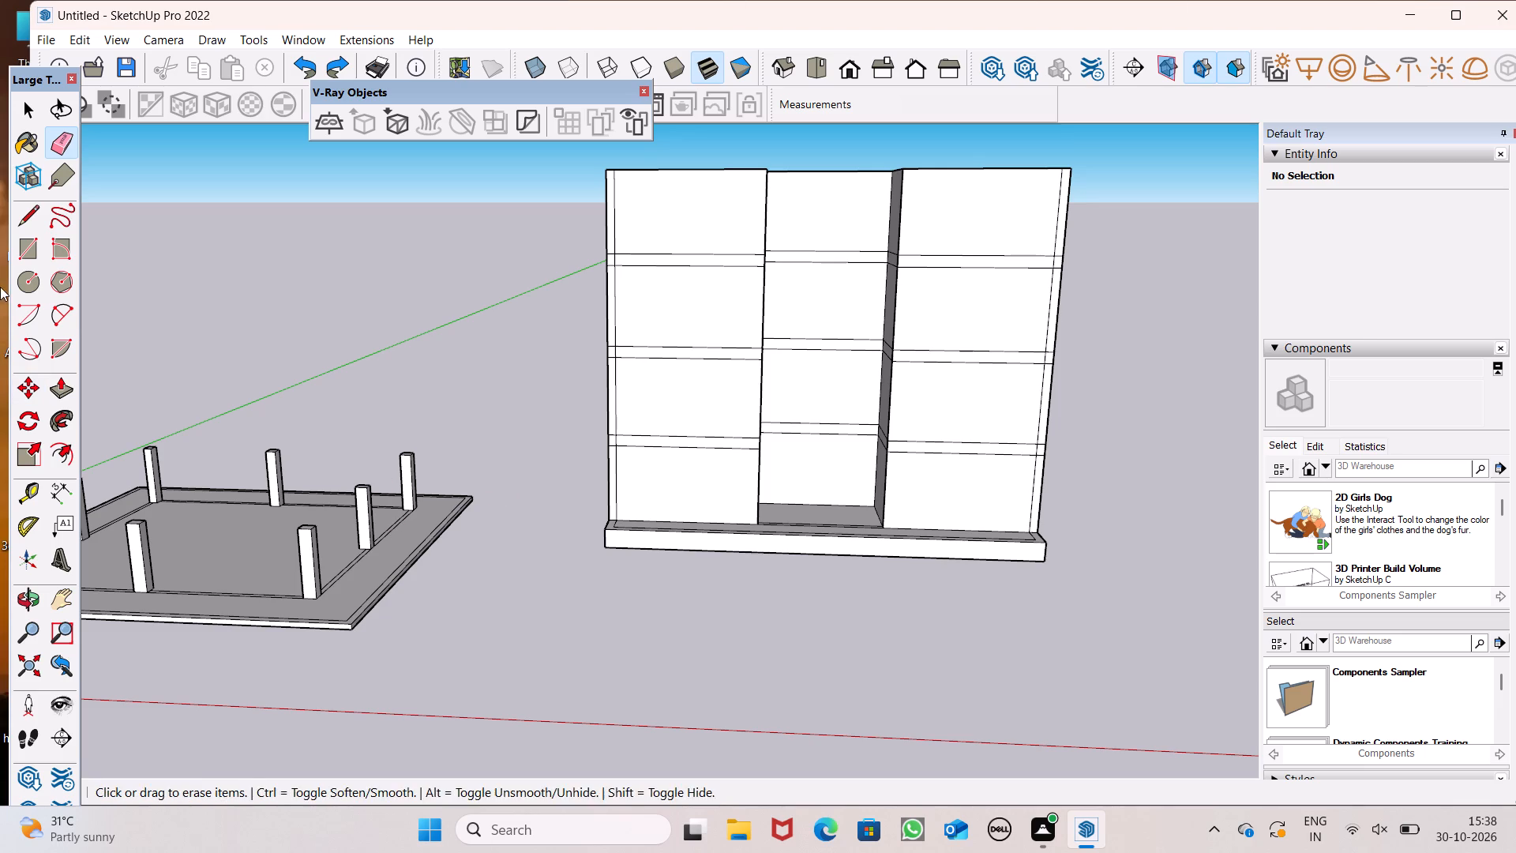
Draw a vertical line 44'3" long on the front wall nearest the columned slab, from its top edge to the base, inward of the seam.
{"action": "left_click", "coordinate": [24, 218]}
{"action": "scroll", "coordinate": [370, 445], "scroll_direction": "down", "scroll_amount": 2}
{"action": "middle_click_drag", "start_coordinate": [424, 550], "coordinate": [509, 569]}
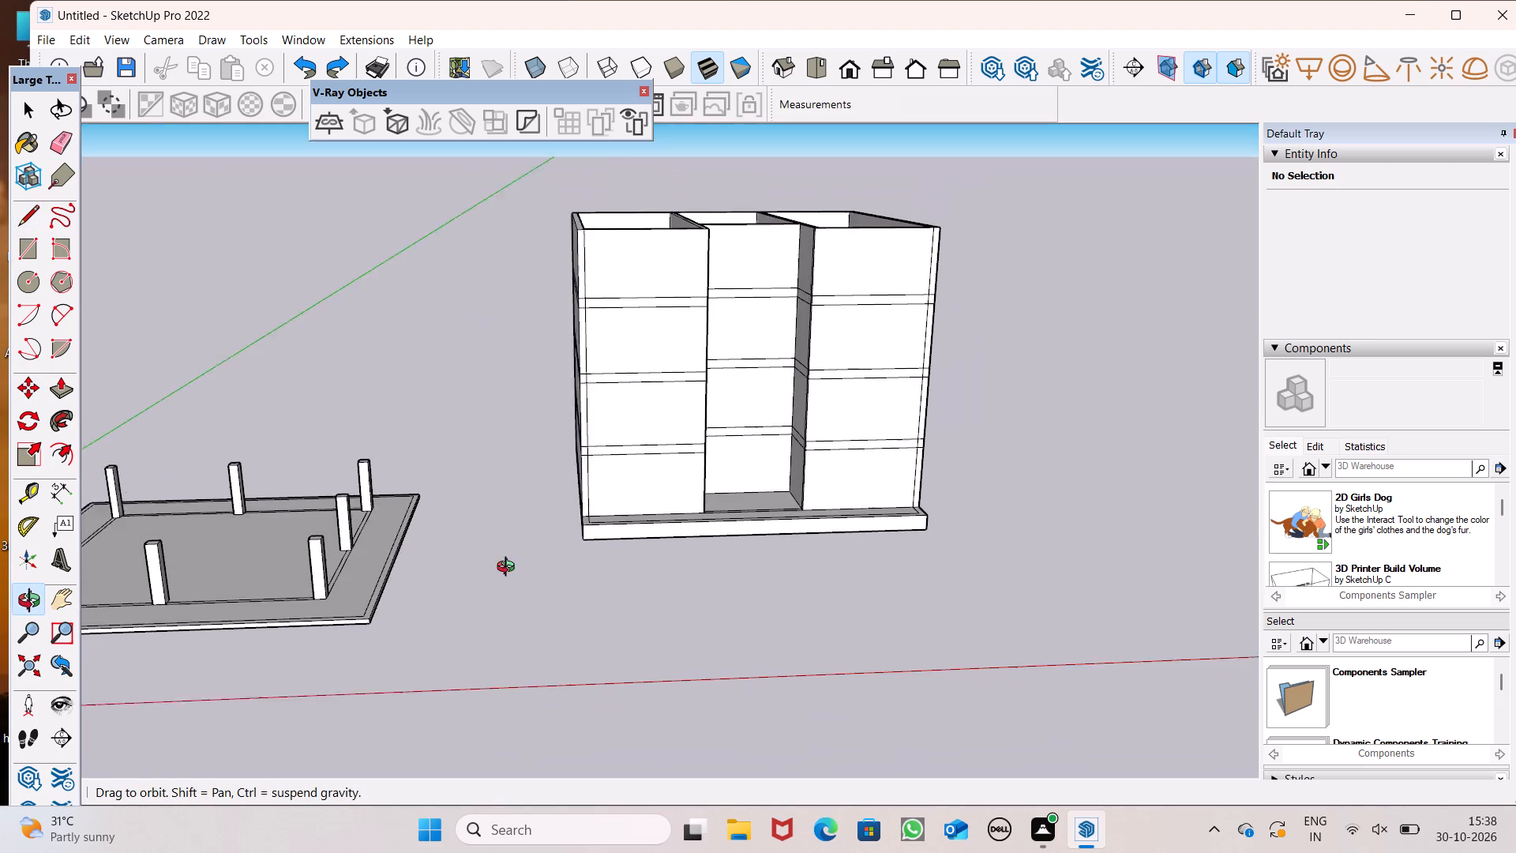
{"action": "middle_click_drag", "start_coordinate": [509, 569], "coordinate": [473, 580]}
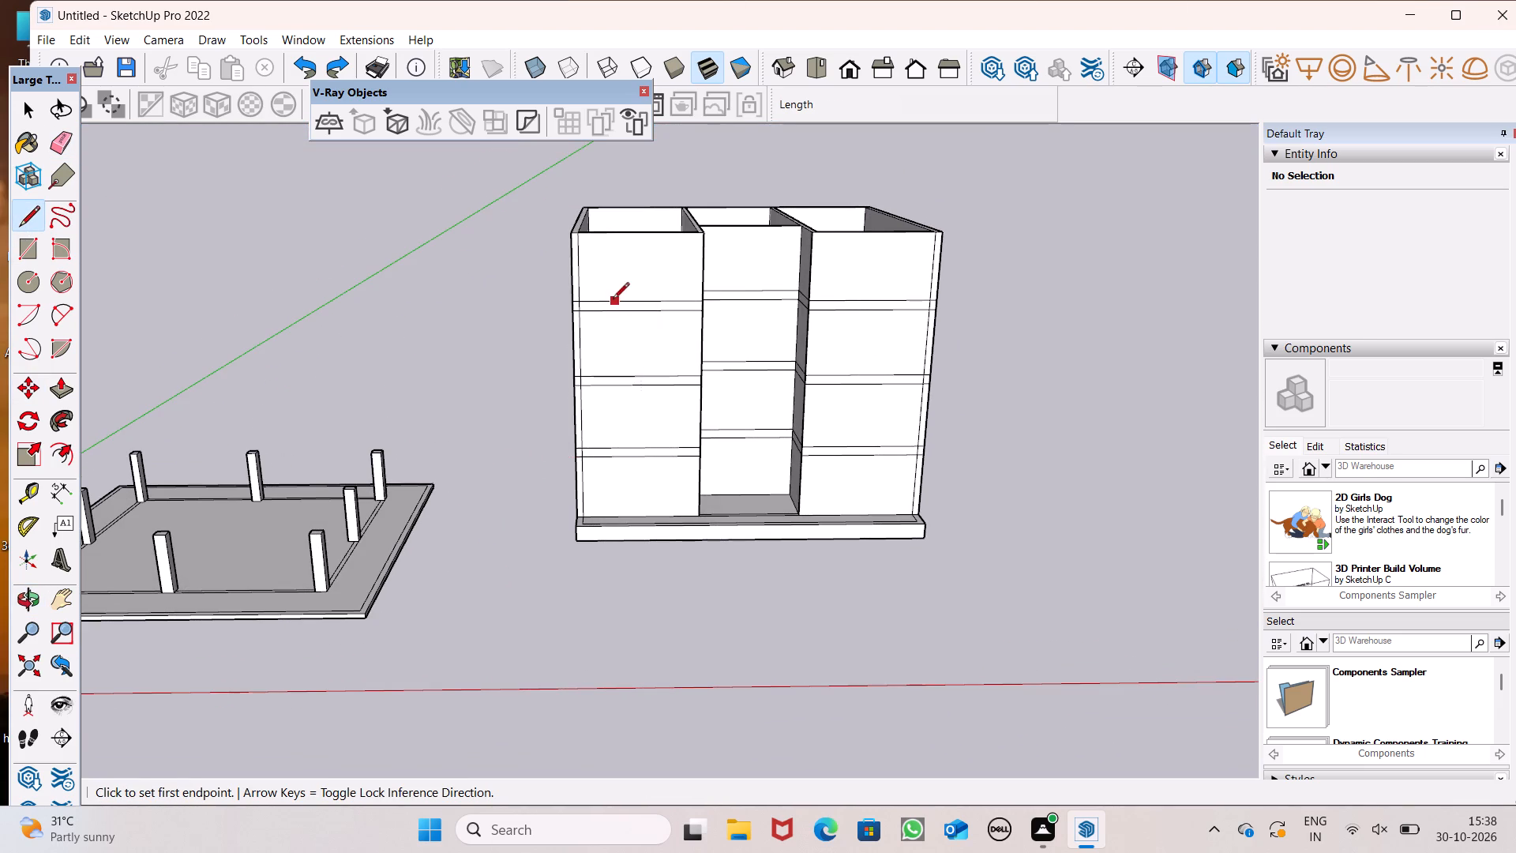
{"action": "scroll", "coordinate": [610, 295], "scroll_direction": "up", "scroll_amount": 5}
{"action": "scroll", "coordinate": [580, 222], "scroll_direction": "up", "scroll_amount": 6}
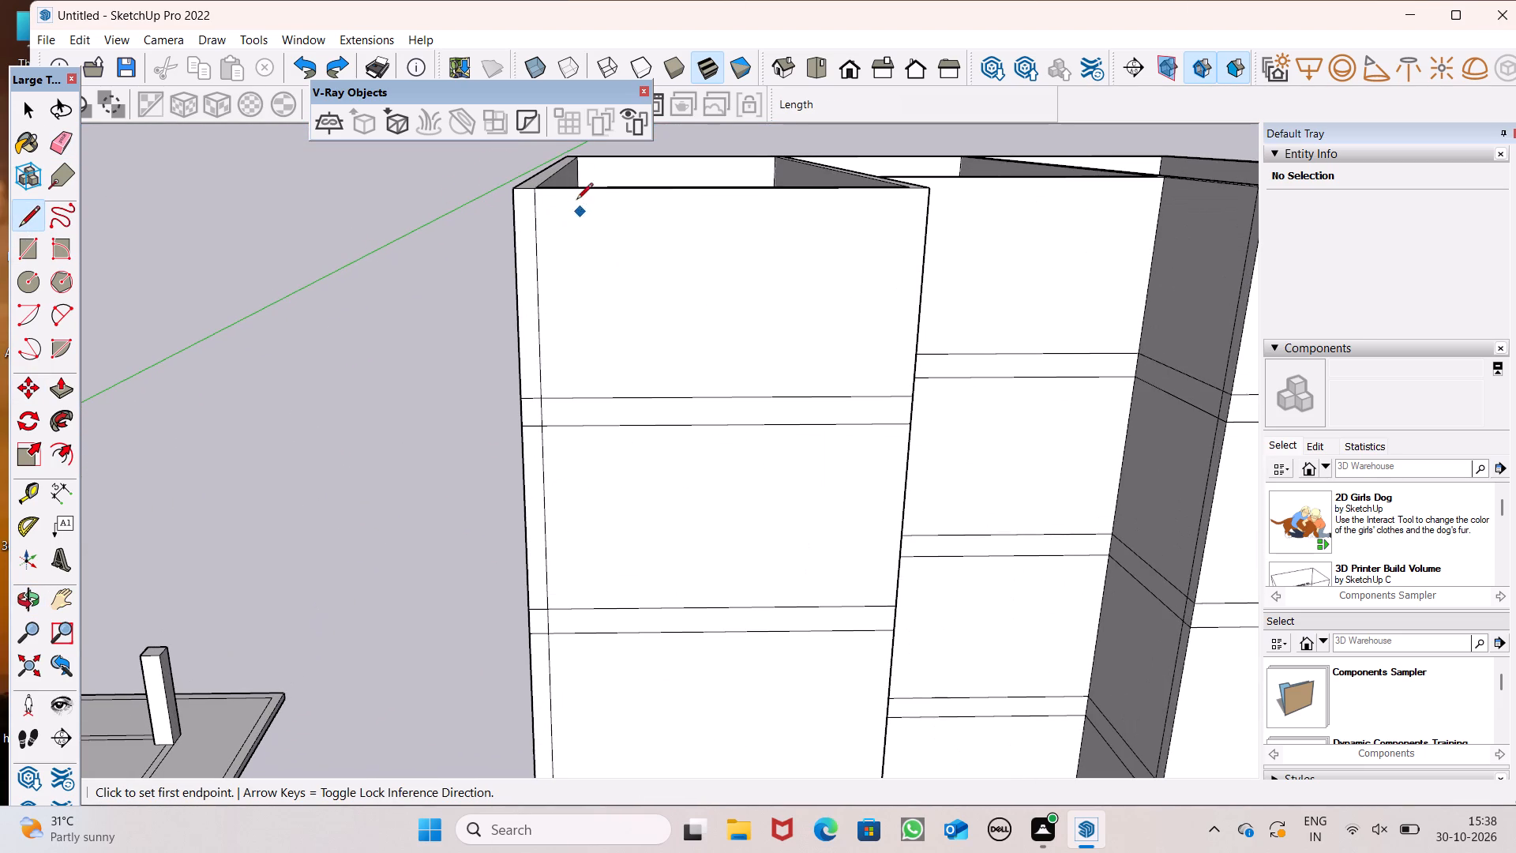
{"action": "left_click", "coordinate": [572, 190]}
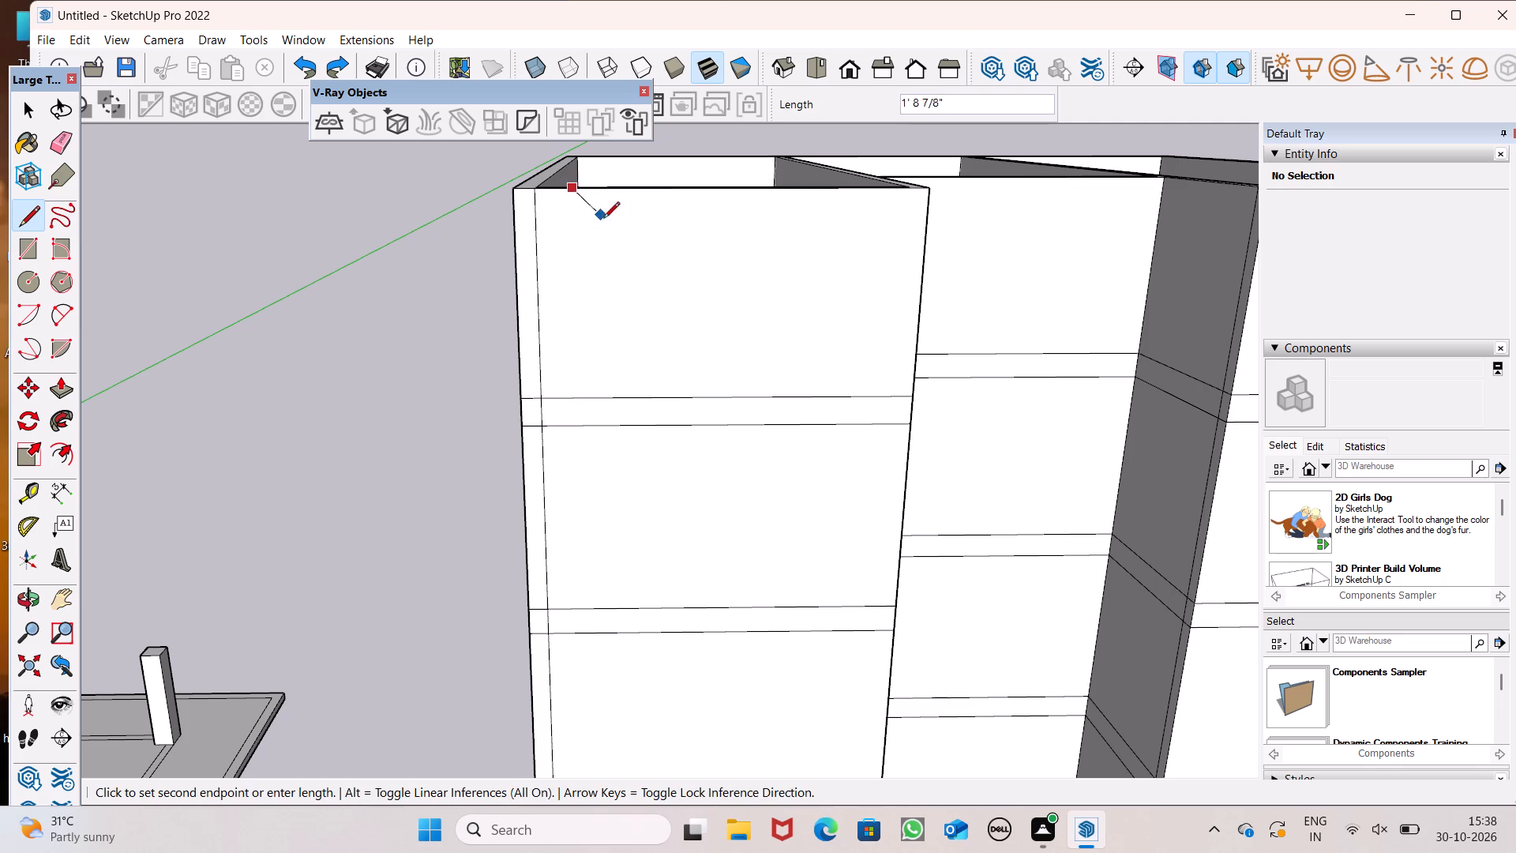
{"action": "scroll", "coordinate": [606, 238], "scroll_direction": "down", "scroll_amount": 8}
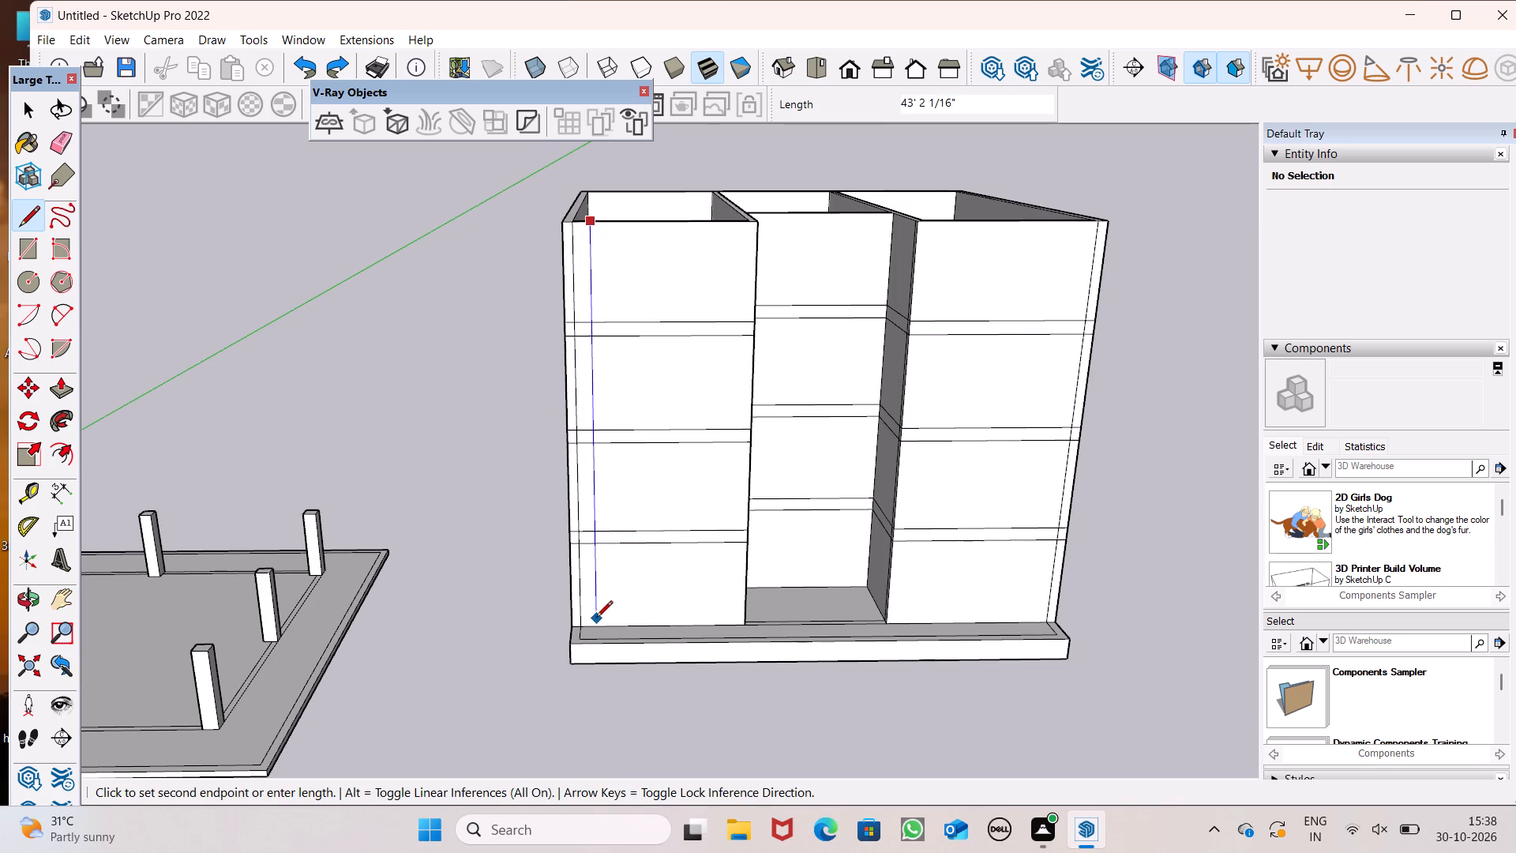
{"action": "left_click", "coordinate": [595, 623]}
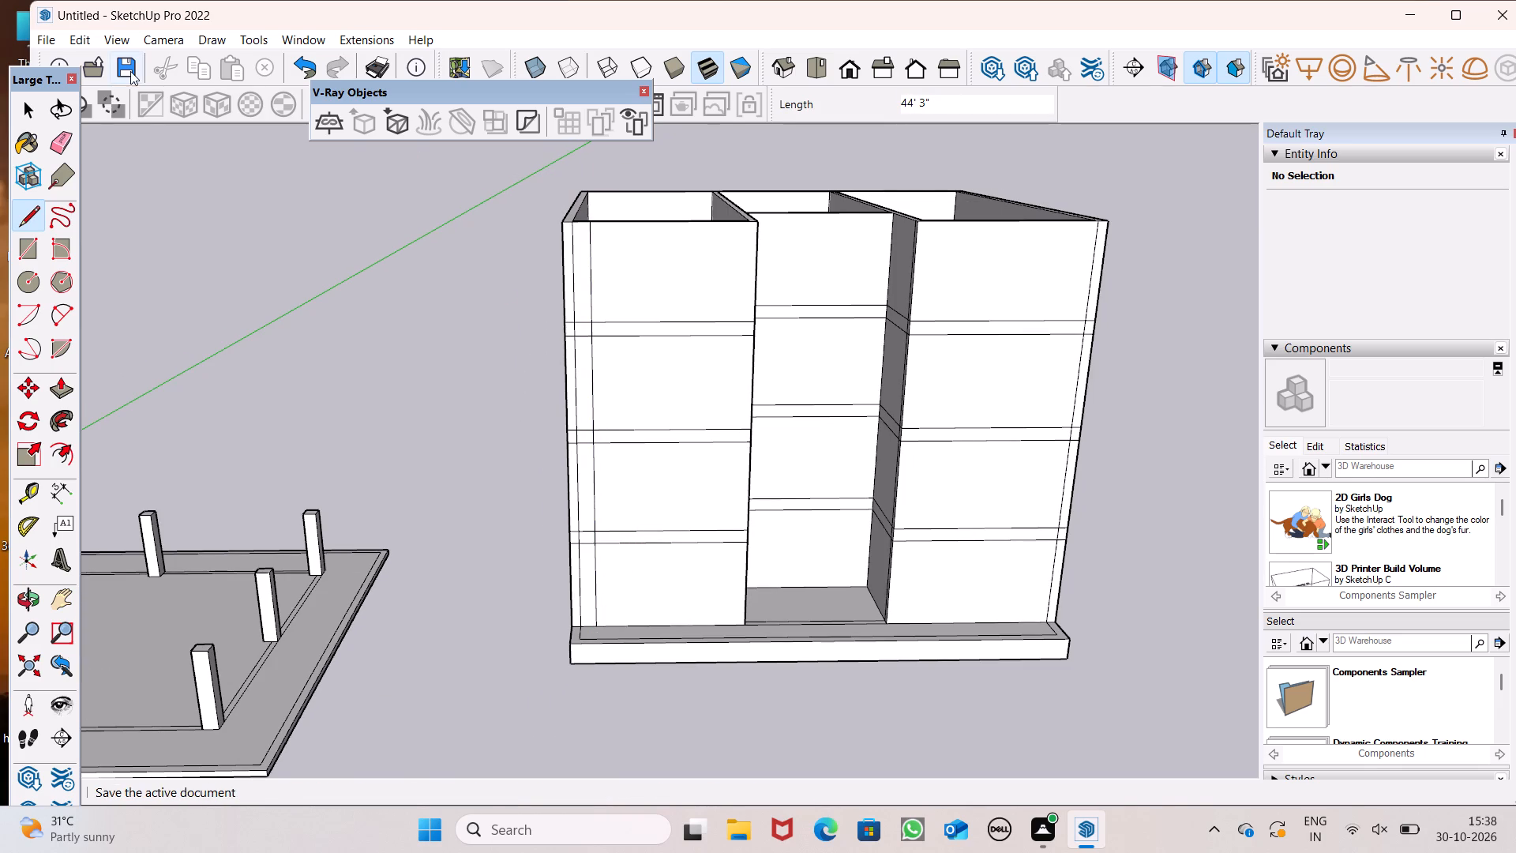
Erase the old vertical seam segments beside the wall's outer corner across all four storeys, leaving the short pieces inside the bands.
{"action": "left_click", "coordinate": [62, 148]}
{"action": "scroll", "coordinate": [566, 307], "scroll_direction": "up", "scroll_amount": 4}
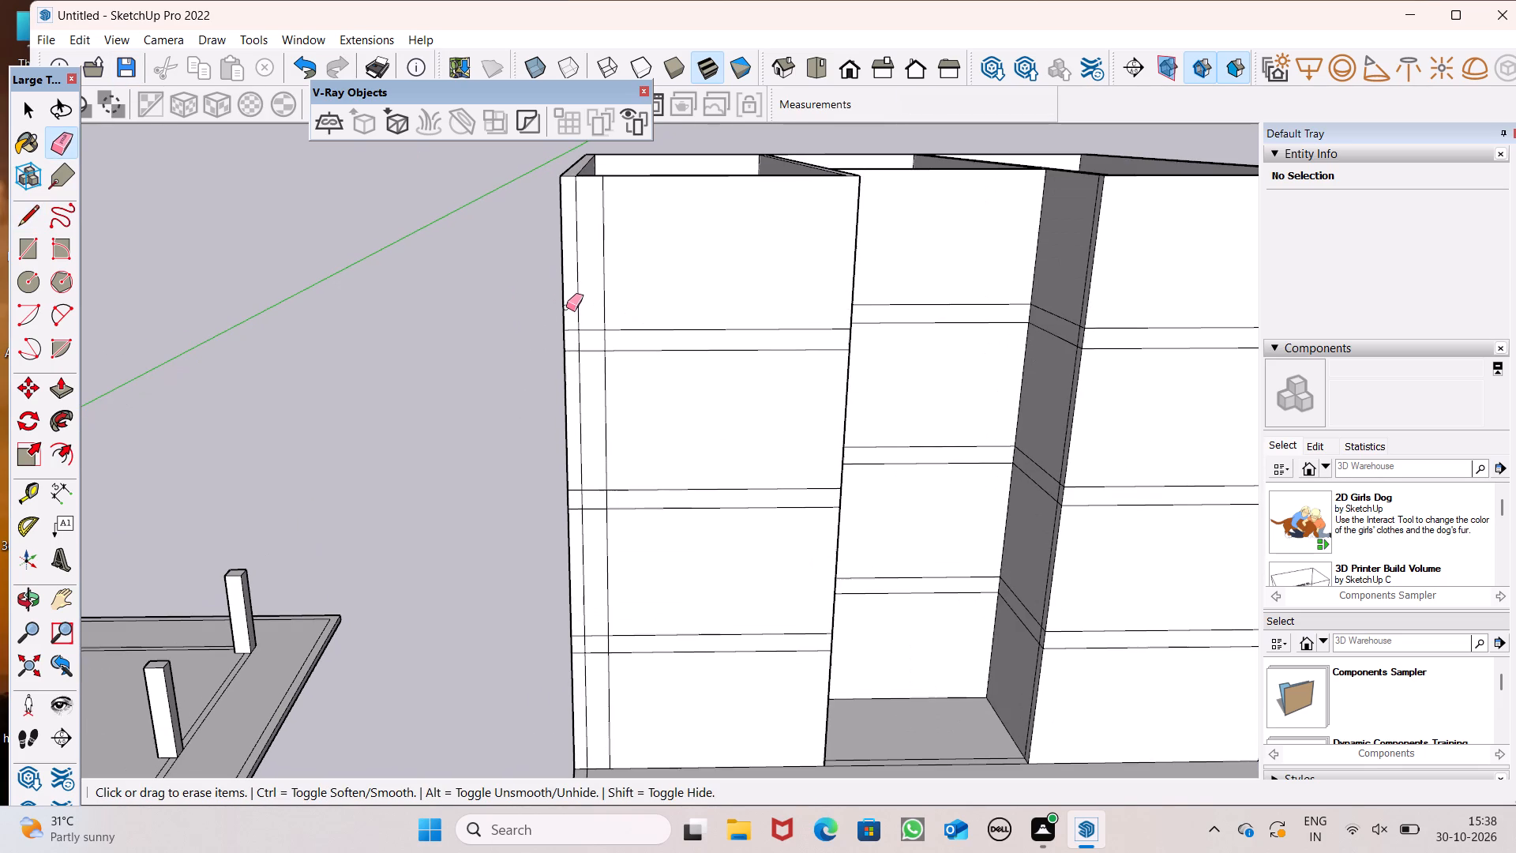
{"action": "left_click", "coordinate": [576, 306]}
{"action": "left_click_drag", "start_coordinate": [577, 372], "coordinate": [586, 366]}
{"action": "scroll", "coordinate": [547, 212], "scroll_direction": "down", "scroll_amount": 4}
{"action": "scroll", "coordinate": [572, 539], "scroll_direction": "up", "scroll_amount": 5}
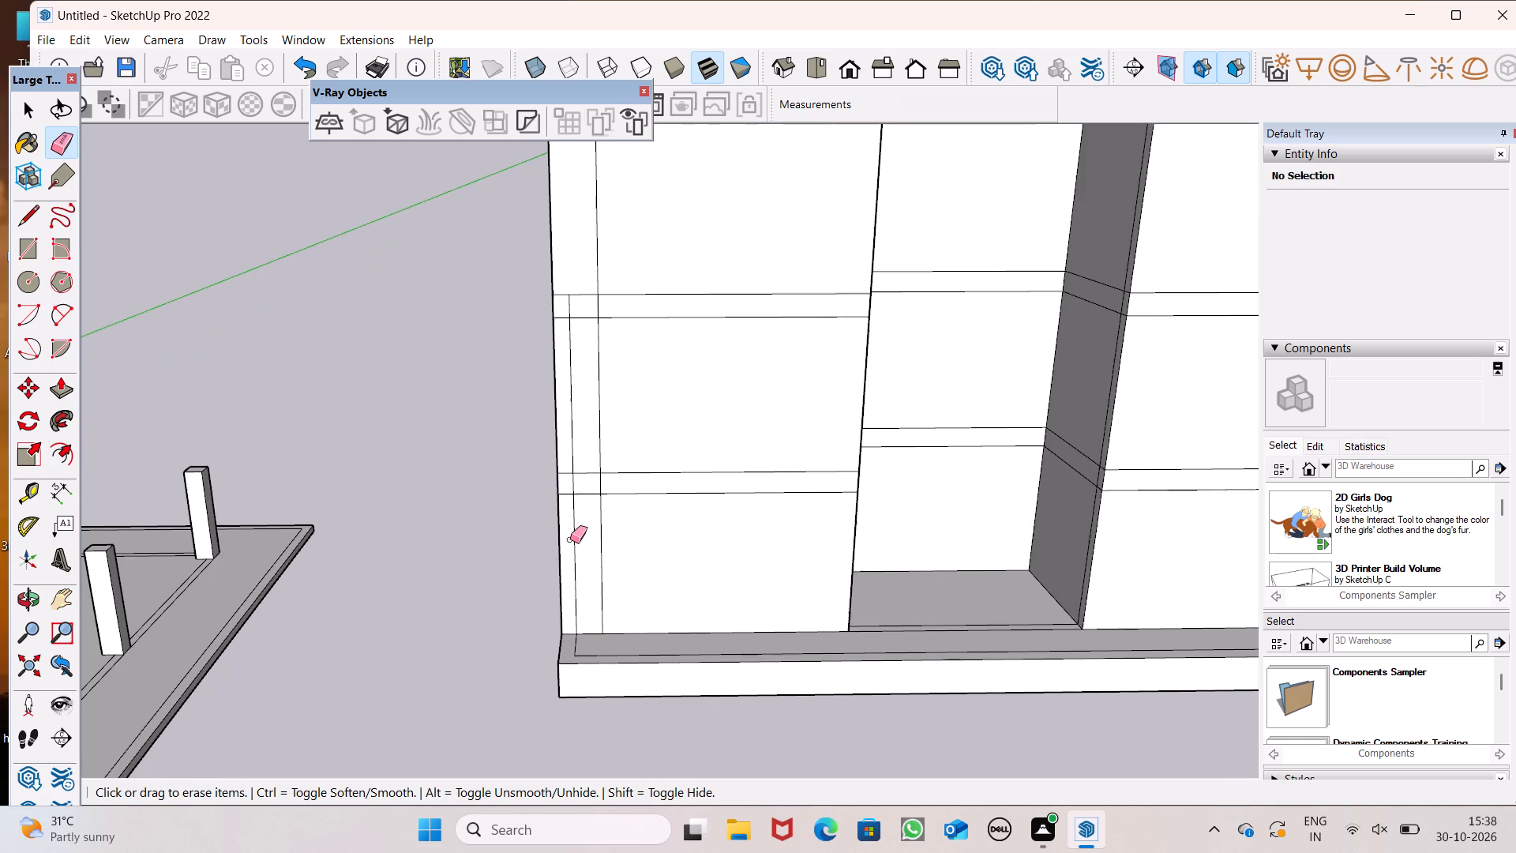
{"action": "left_click", "coordinate": [571, 540]}
{"action": "left_click", "coordinate": [572, 446]}
{"action": "left_click", "coordinate": [575, 520]}
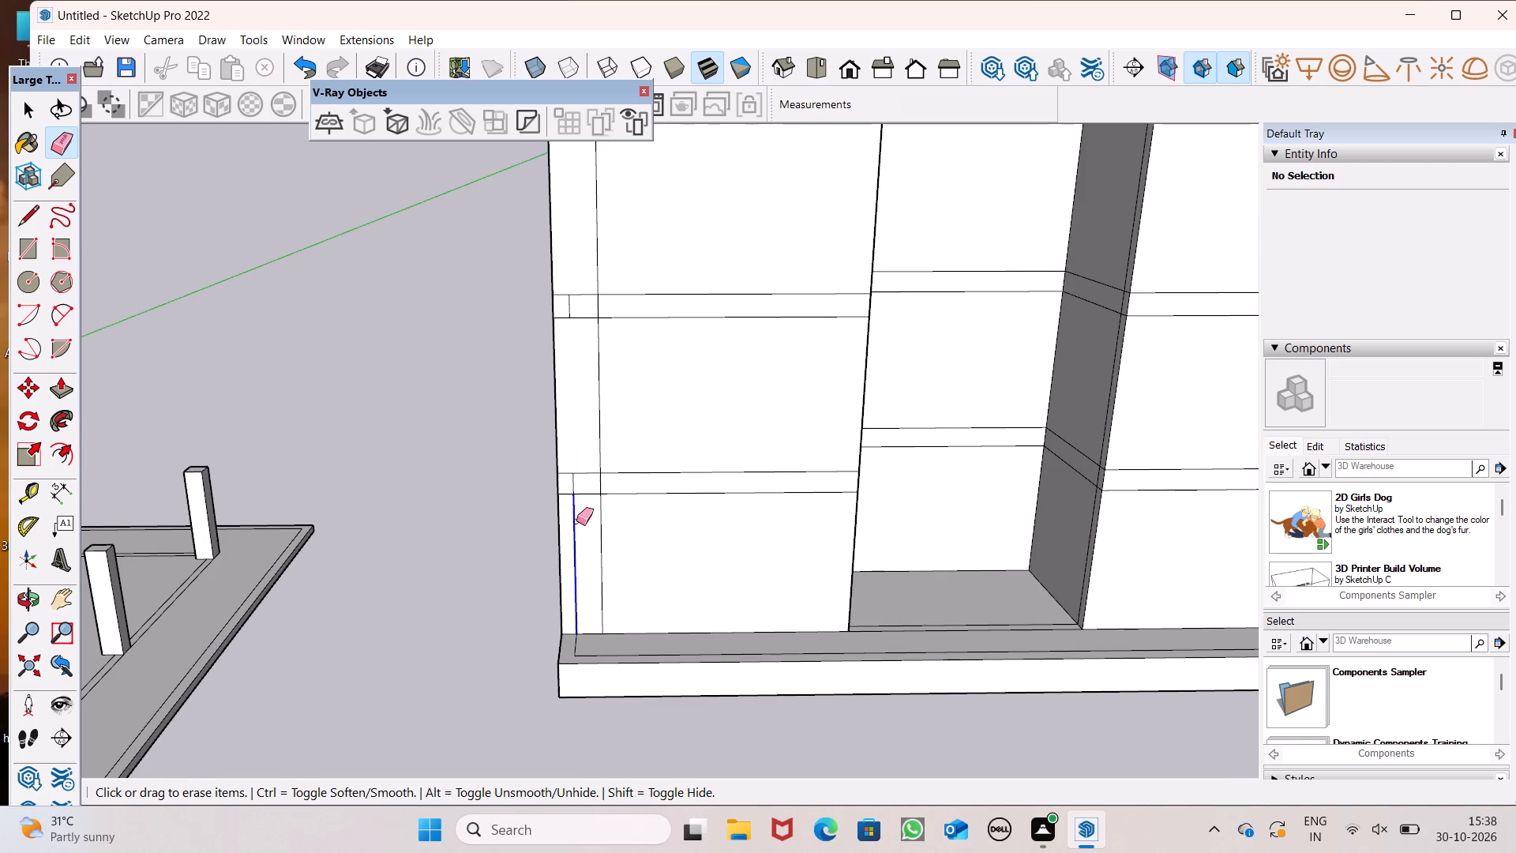
Draw a full-height rectangle about 9'3" by 44'3" on the same front wall, from its top edge to the base.
{"action": "scroll", "coordinate": [495, 464], "scroll_direction": "down", "scroll_amount": 3}
{"action": "middle_click_drag", "start_coordinate": [540, 533], "coordinate": [510, 520]}
{"action": "scroll", "coordinate": [589, 577], "scroll_direction": "down", "scroll_amount": 2}
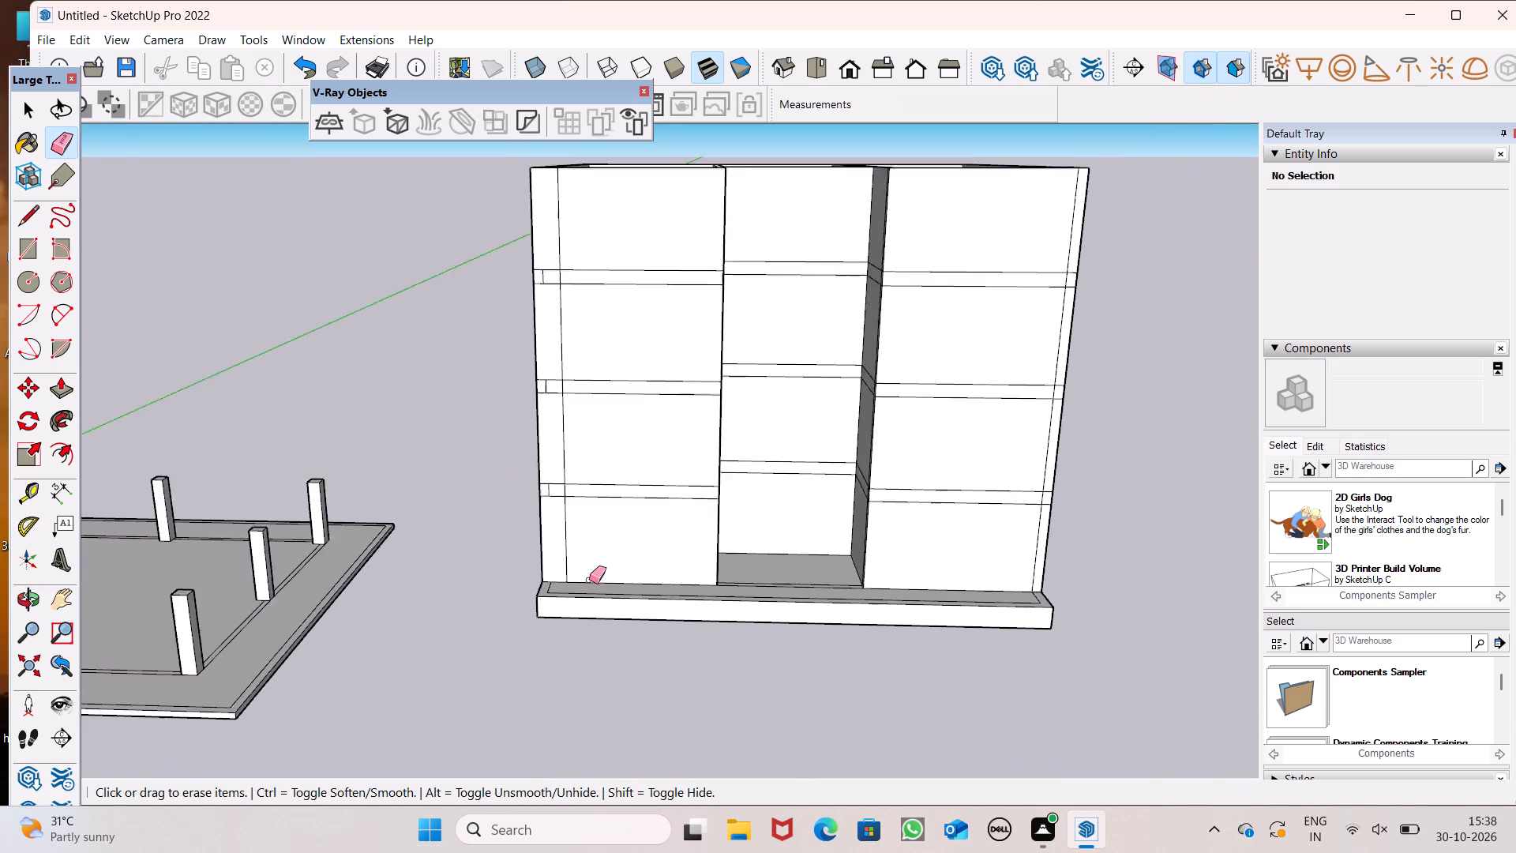
{"action": "scroll", "coordinate": [589, 580], "scroll_direction": "down", "scroll_amount": 4}
{"action": "middle_click_drag", "start_coordinate": [561, 599], "coordinate": [584, 601]}
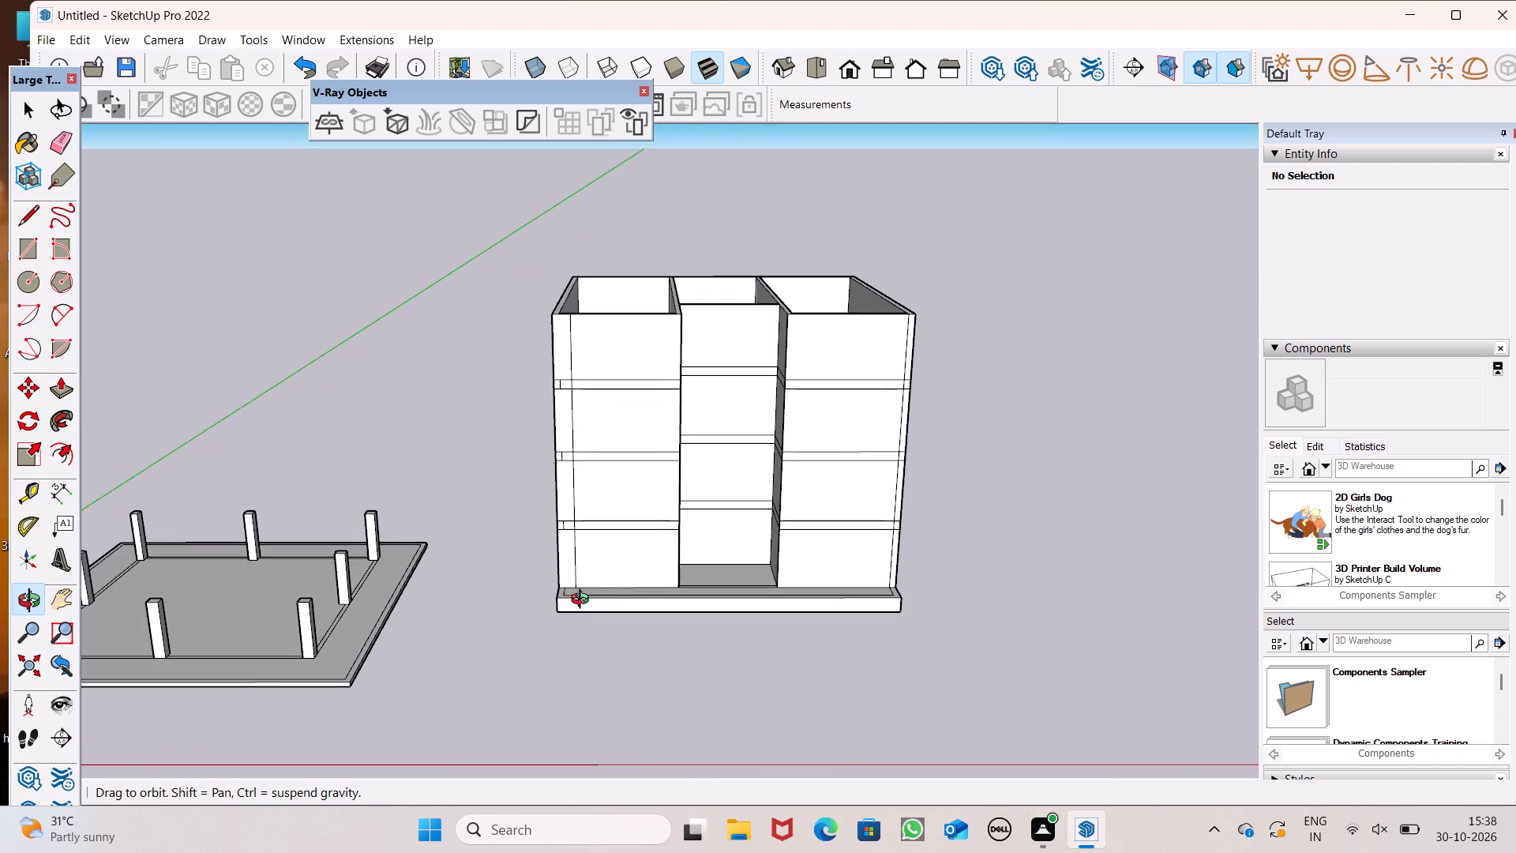
{"action": "middle_click_drag", "start_coordinate": [584, 601], "coordinate": [584, 599]}
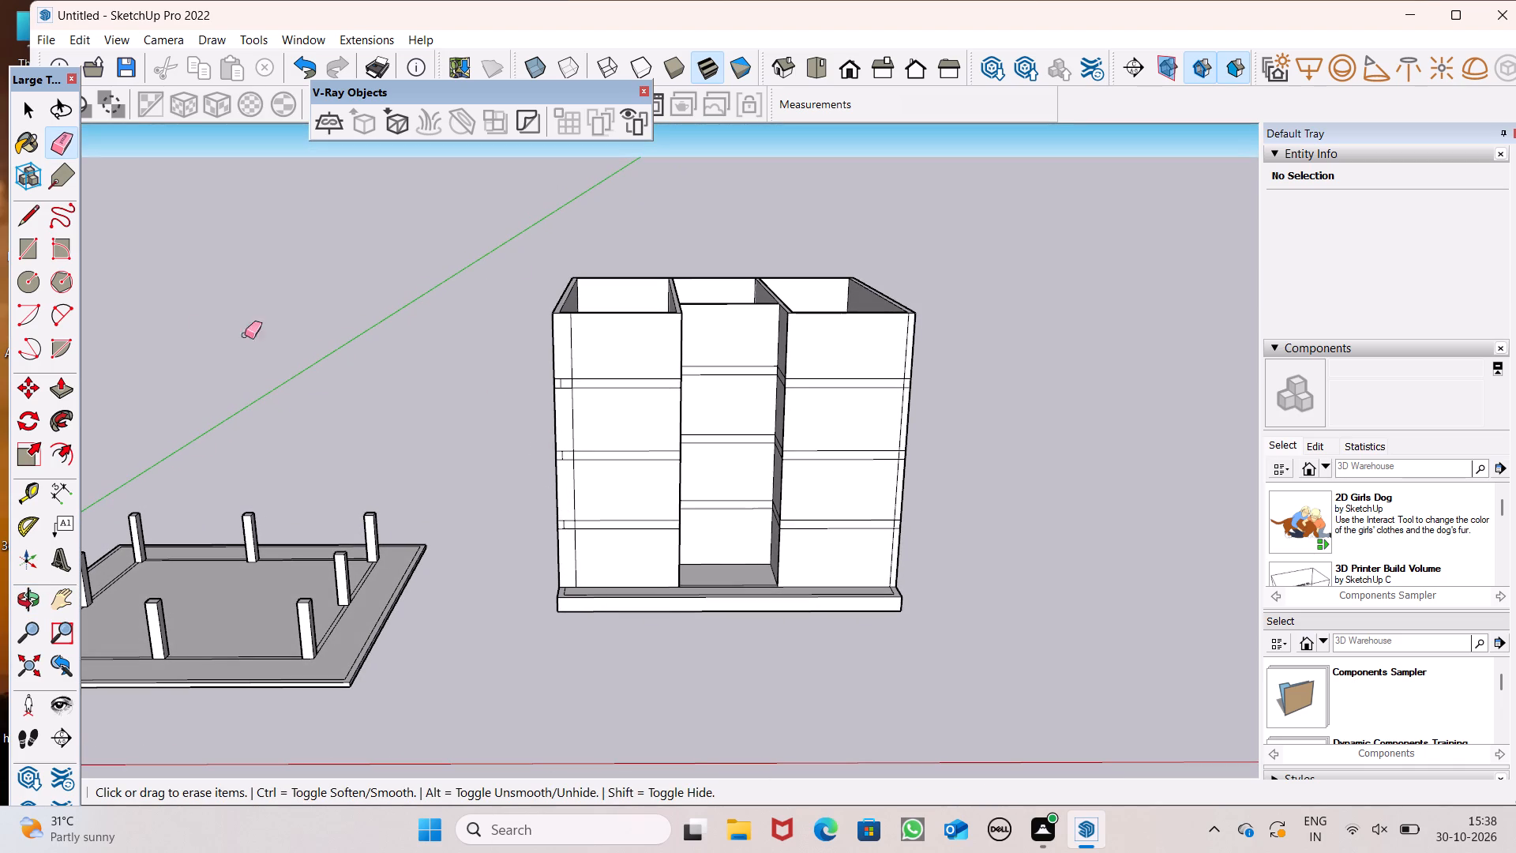
{"action": "left_click", "coordinate": [28, 242]}
{"action": "scroll", "coordinate": [660, 414], "scroll_direction": "up", "scroll_amount": 6}
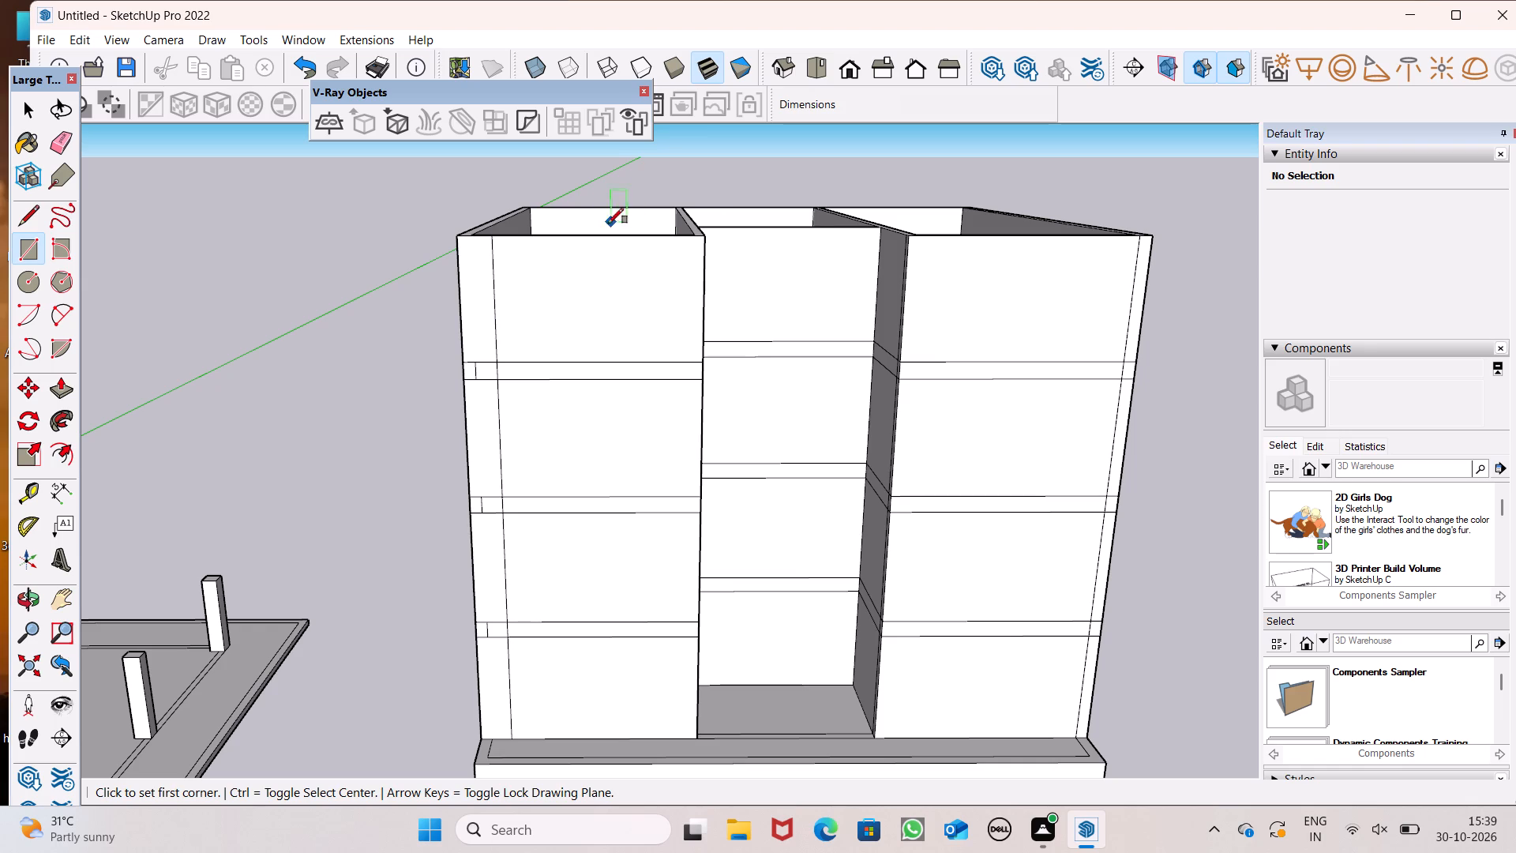
{"action": "scroll", "coordinate": [599, 226], "scroll_direction": "up", "scroll_amount": 3}
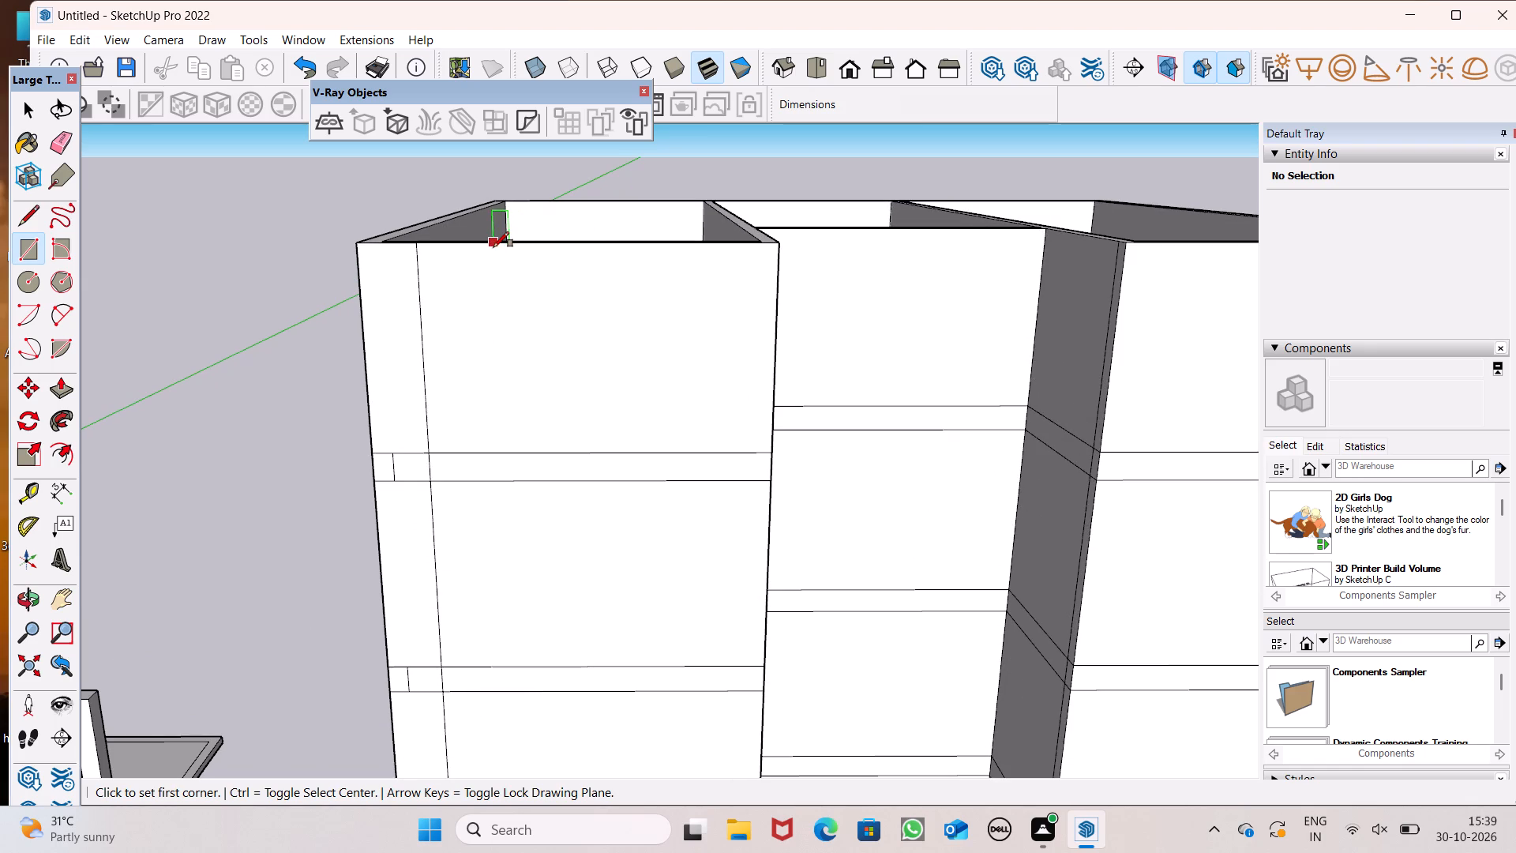
{"action": "left_click", "coordinate": [493, 247]}
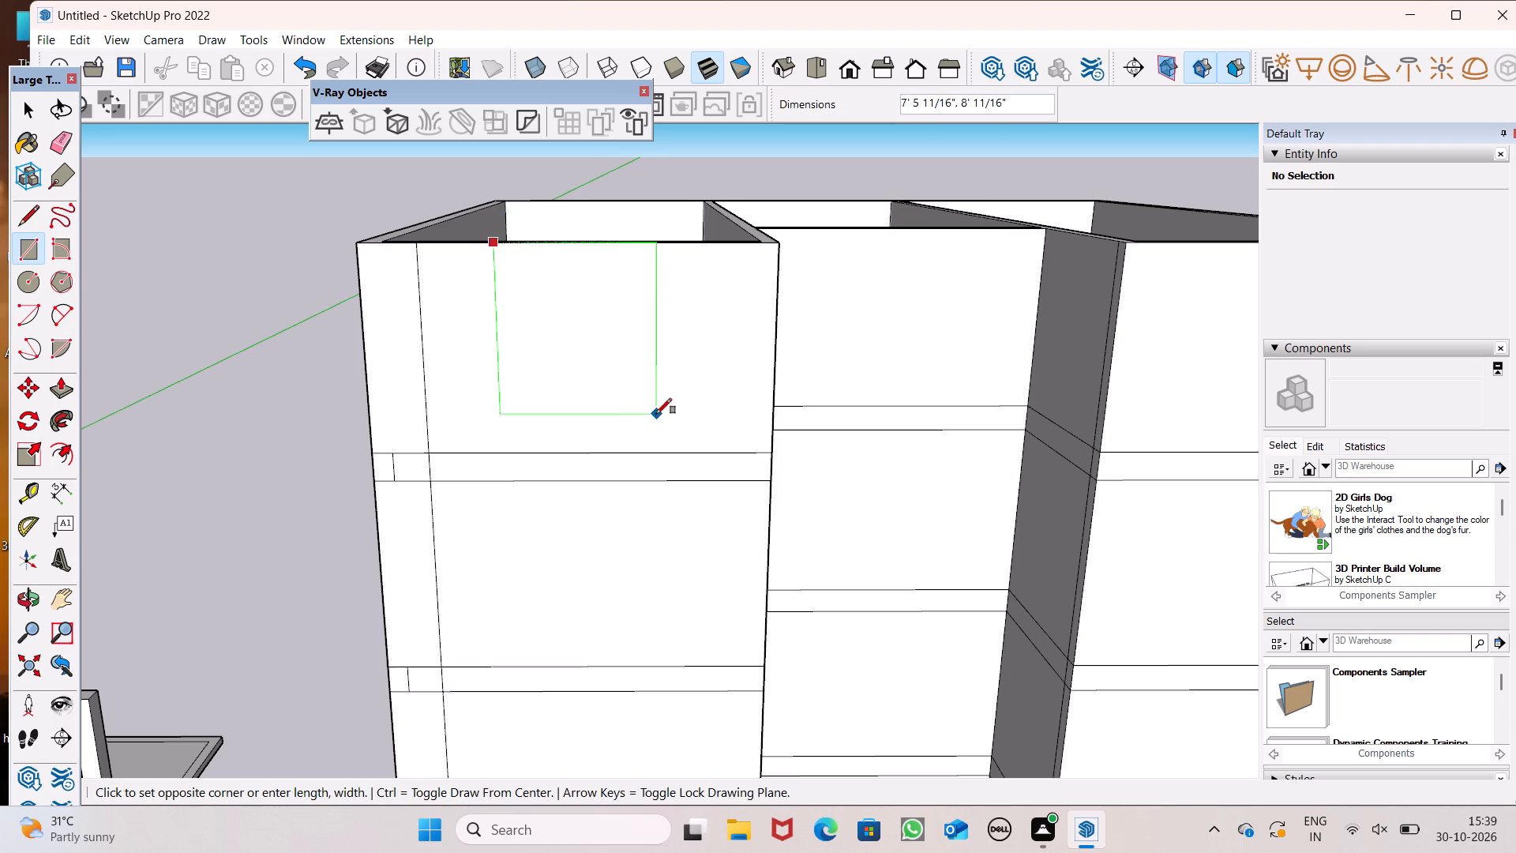
{"action": "scroll", "coordinate": [656, 414], "scroll_direction": "down", "scroll_amount": 8}
{"action": "scroll", "coordinate": [675, 555], "scroll_direction": "down", "scroll_amount": 4}
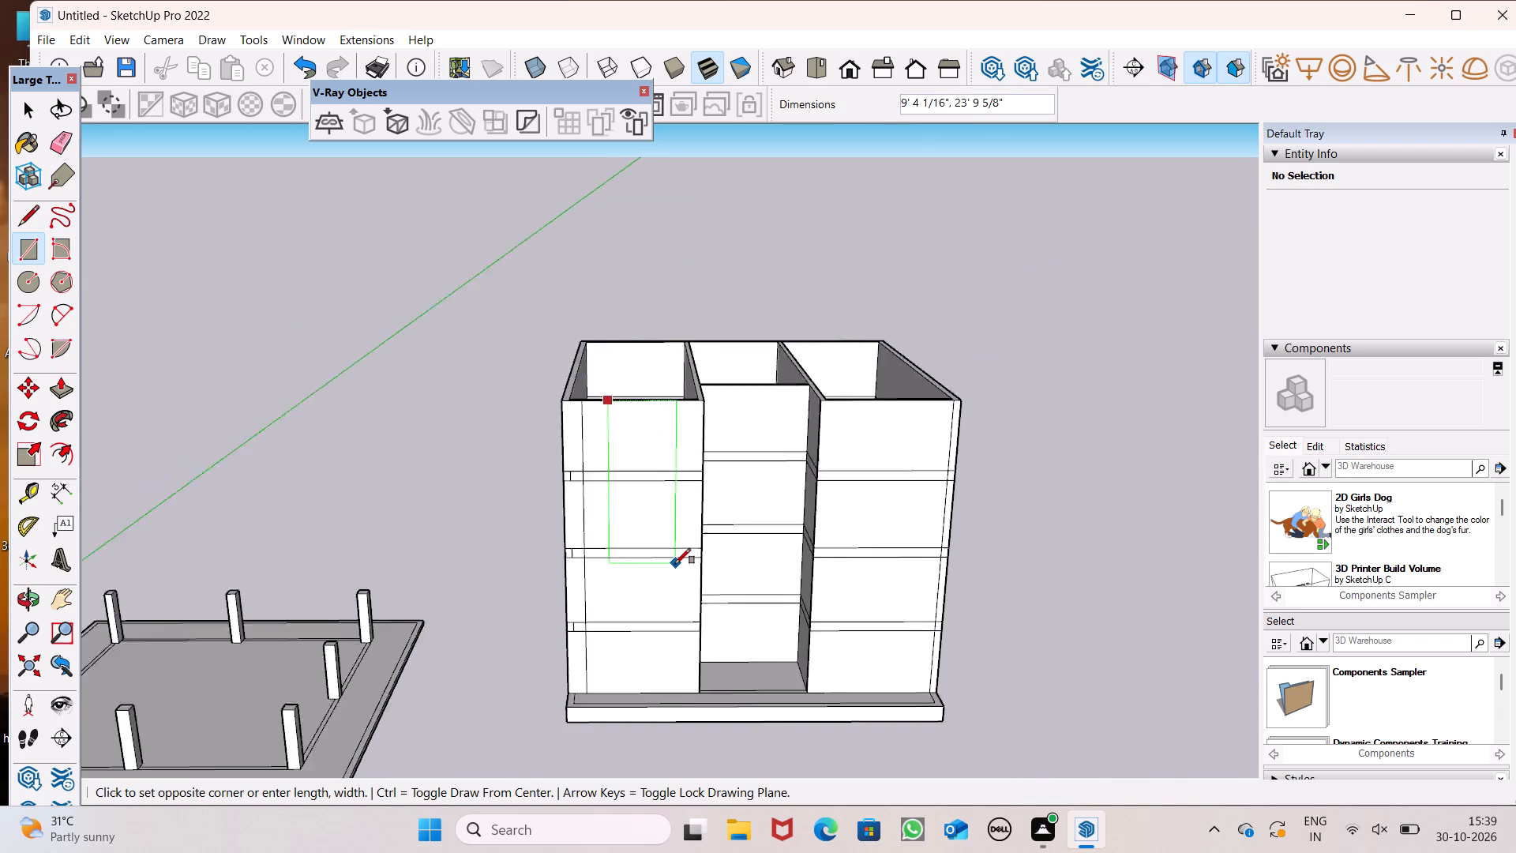
{"action": "scroll", "coordinate": [675, 564], "scroll_direction": "down", "scroll_amount": 2}
{"action": "scroll", "coordinate": [675, 642], "scroll_direction": "up", "scroll_amount": 6}
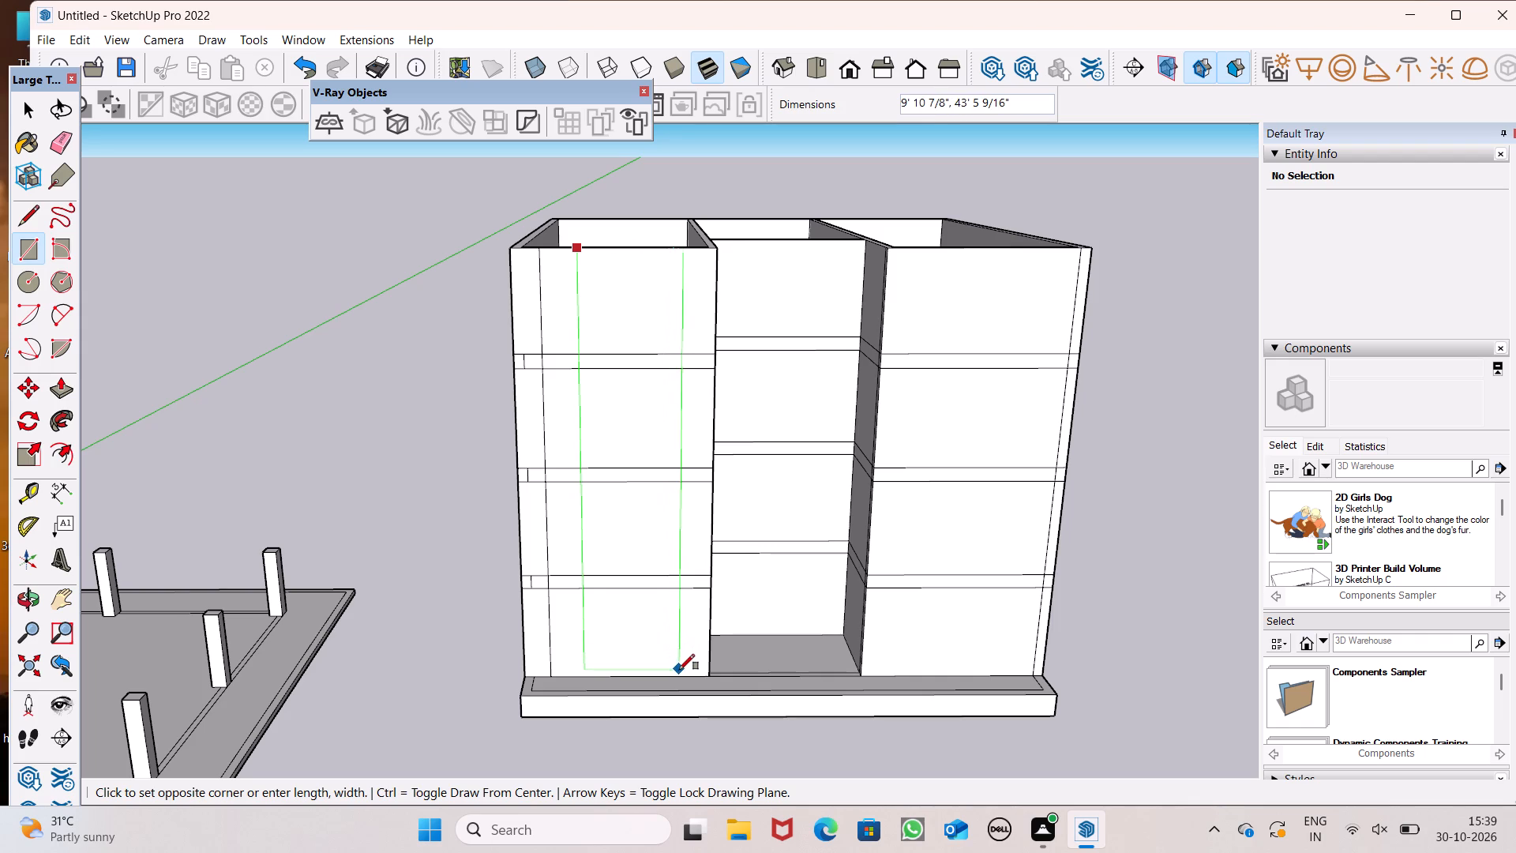
{"action": "scroll", "coordinate": [673, 676], "scroll_direction": "up", "scroll_amount": 6}
{"action": "scroll", "coordinate": [667, 644], "scroll_direction": "down", "scroll_amount": 7}
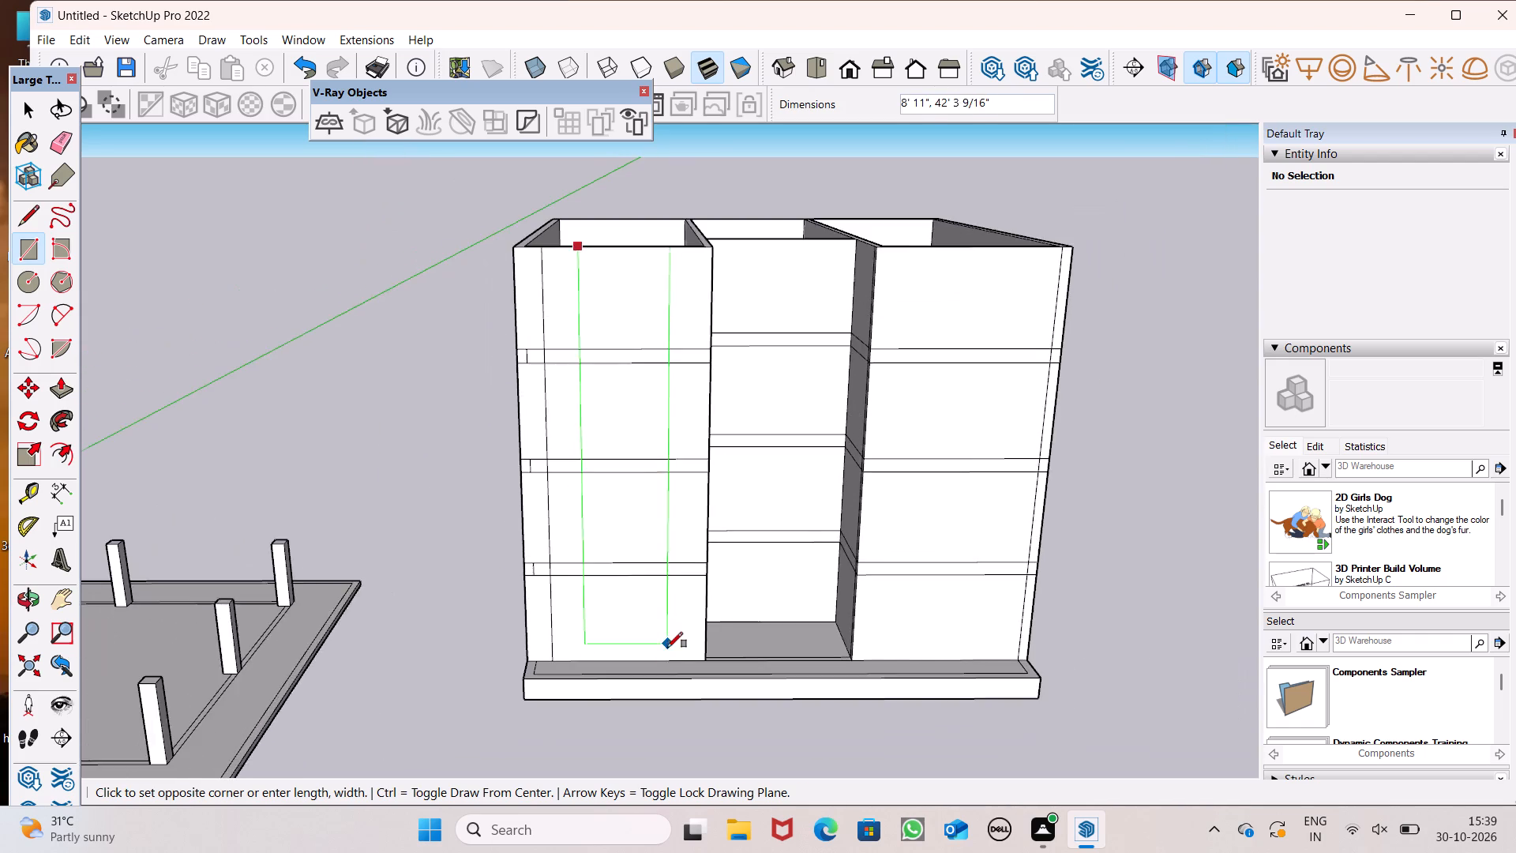
{"action": "scroll", "coordinate": [665, 660], "scroll_direction": "up", "scroll_amount": 7}
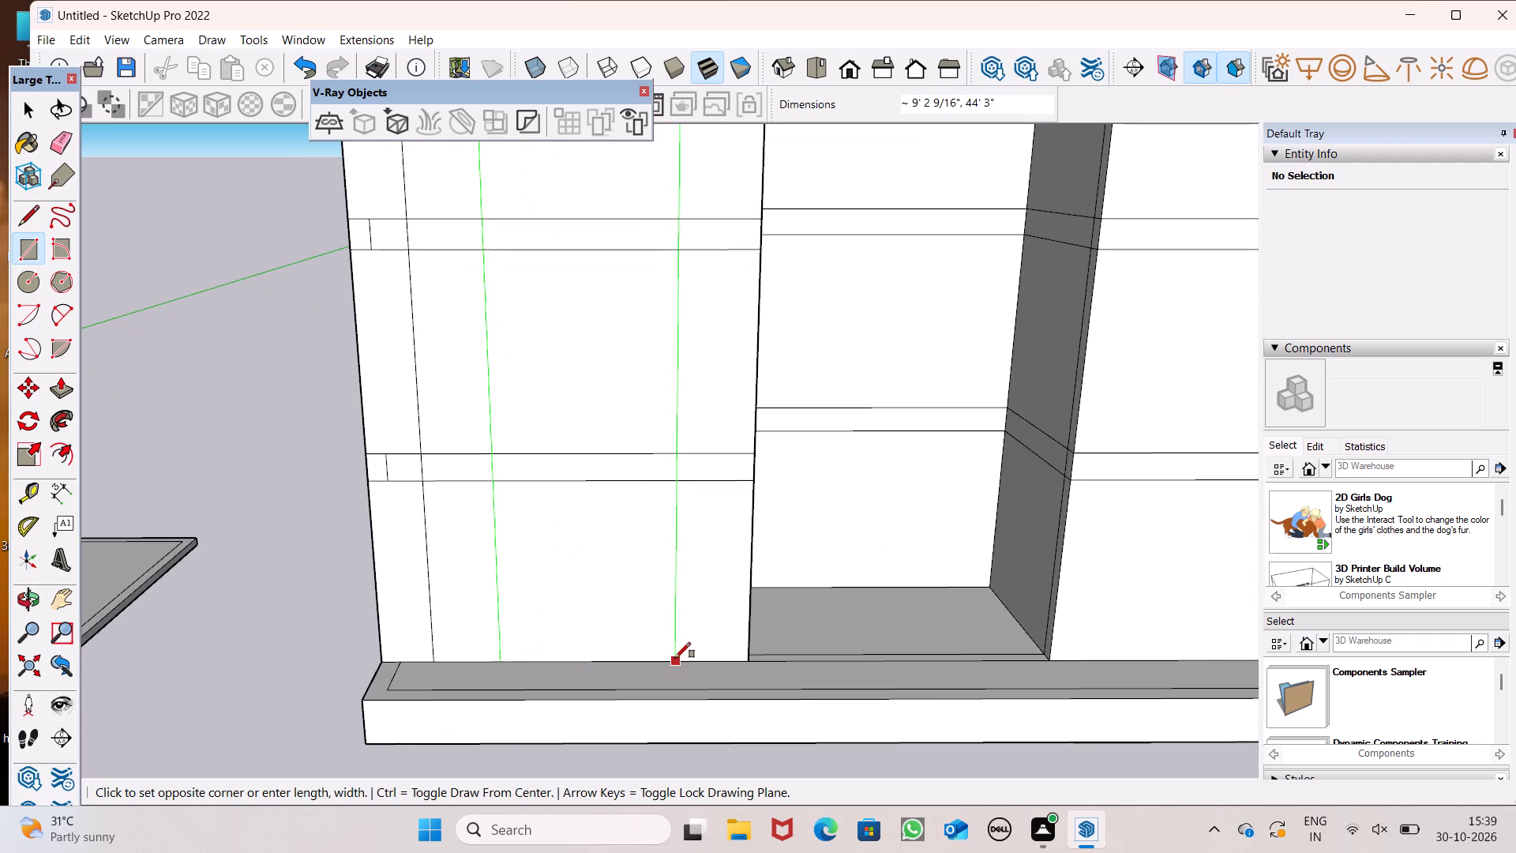
{"action": "left_click", "coordinate": [675, 658]}
{"action": "scroll", "coordinate": [559, 618], "scroll_direction": "down", "scroll_amount": 11}
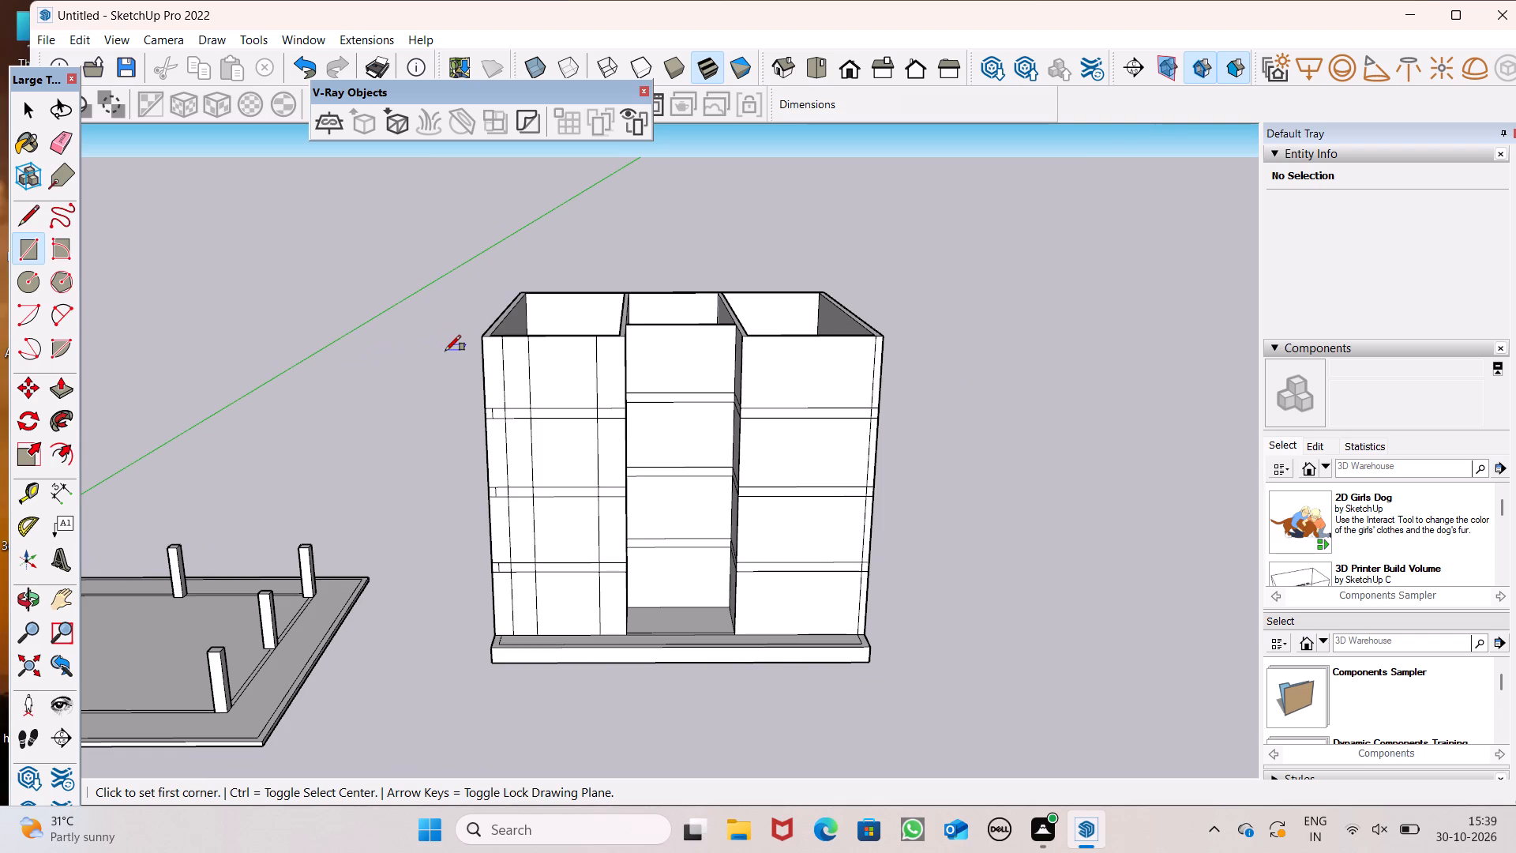
Replace the last full-height rectangle on the front wall nearest the columned slab with one about 9'10" by 44'3", placed nearer the central recess.
{"action": "key", "text": "ctrl+z"}
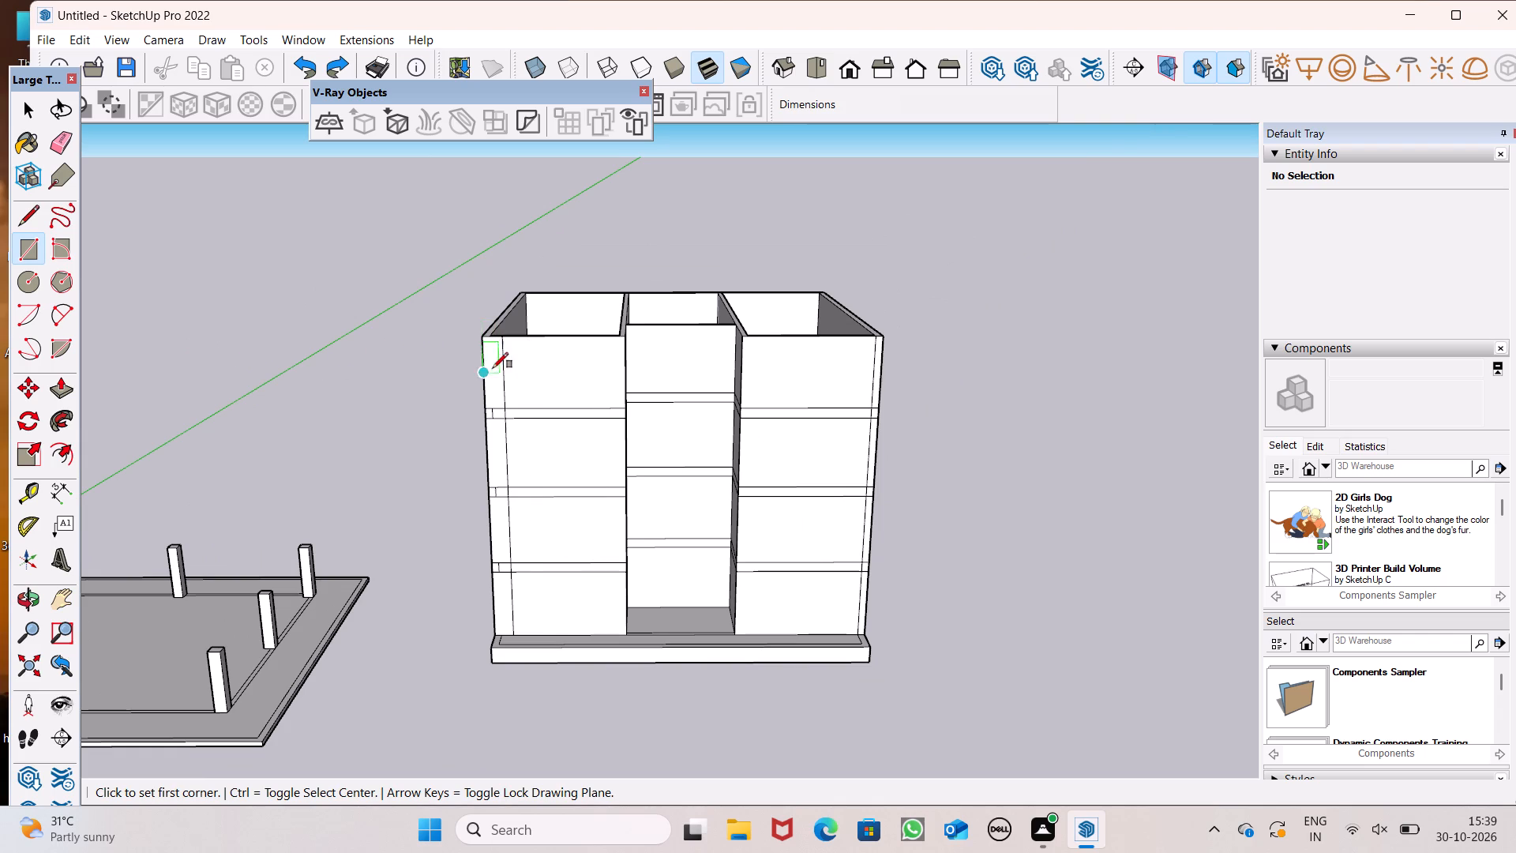
{"action": "scroll", "coordinate": [503, 367], "scroll_direction": "up", "scroll_amount": 6}
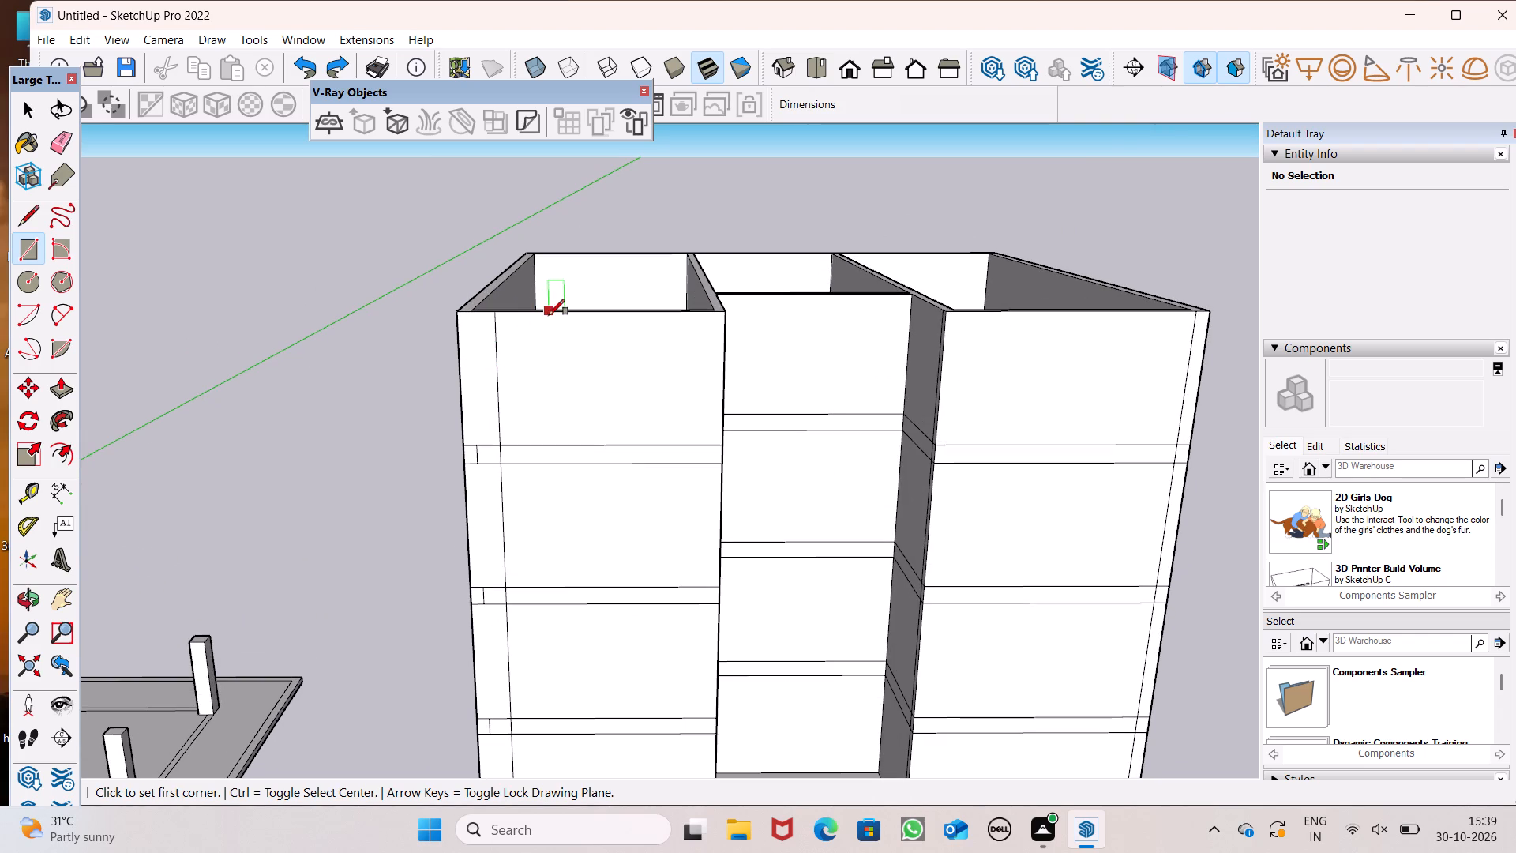
{"action": "left_click", "coordinate": [550, 316]}
{"action": "scroll", "coordinate": [676, 423], "scroll_direction": "down", "scroll_amount": 6}
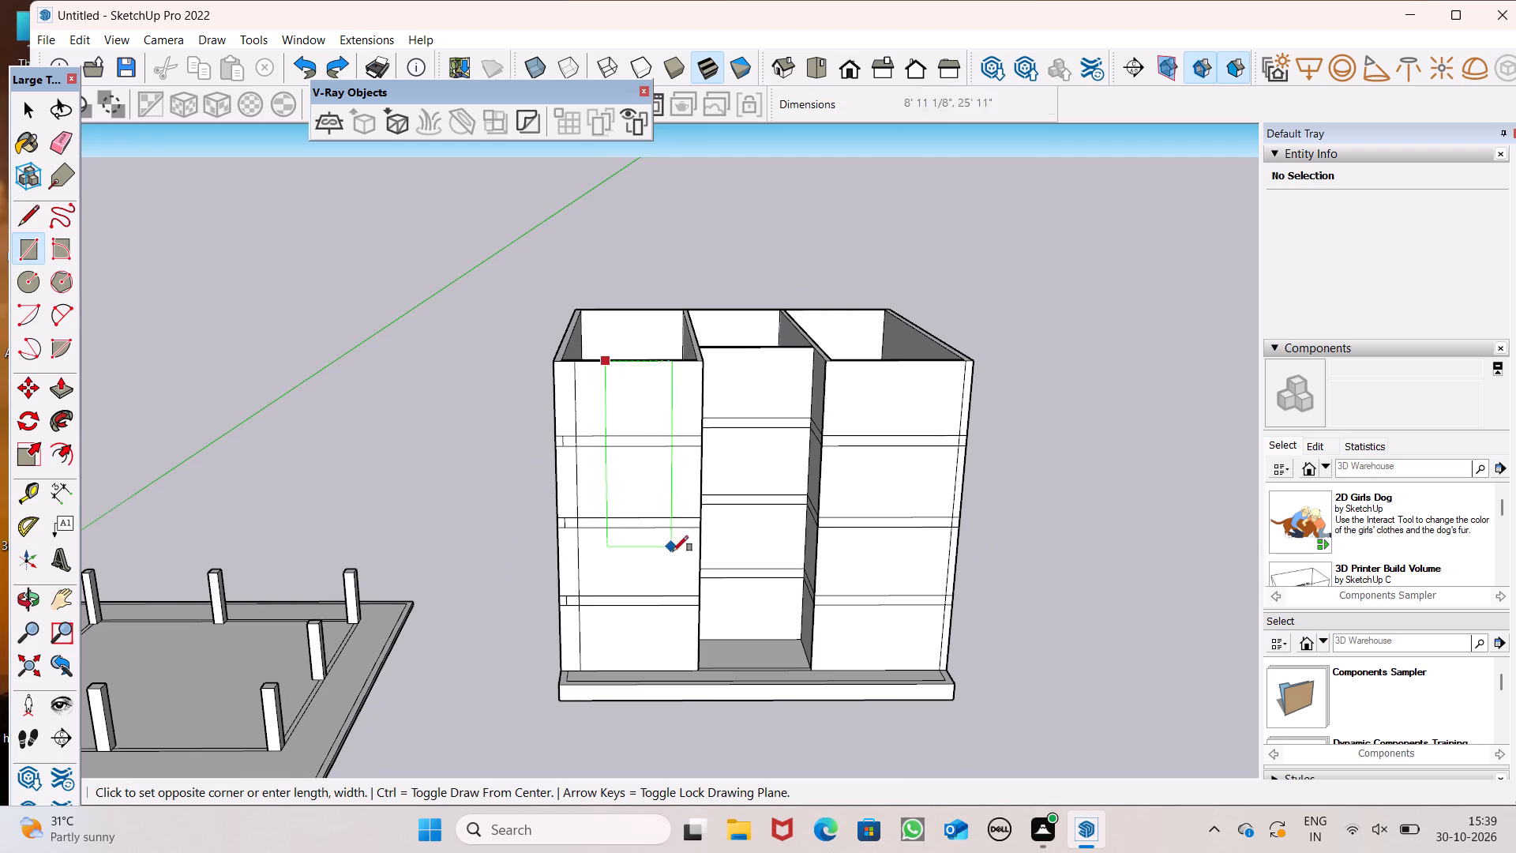
{"action": "scroll", "coordinate": [674, 650], "scroll_direction": "up", "scroll_amount": 2}
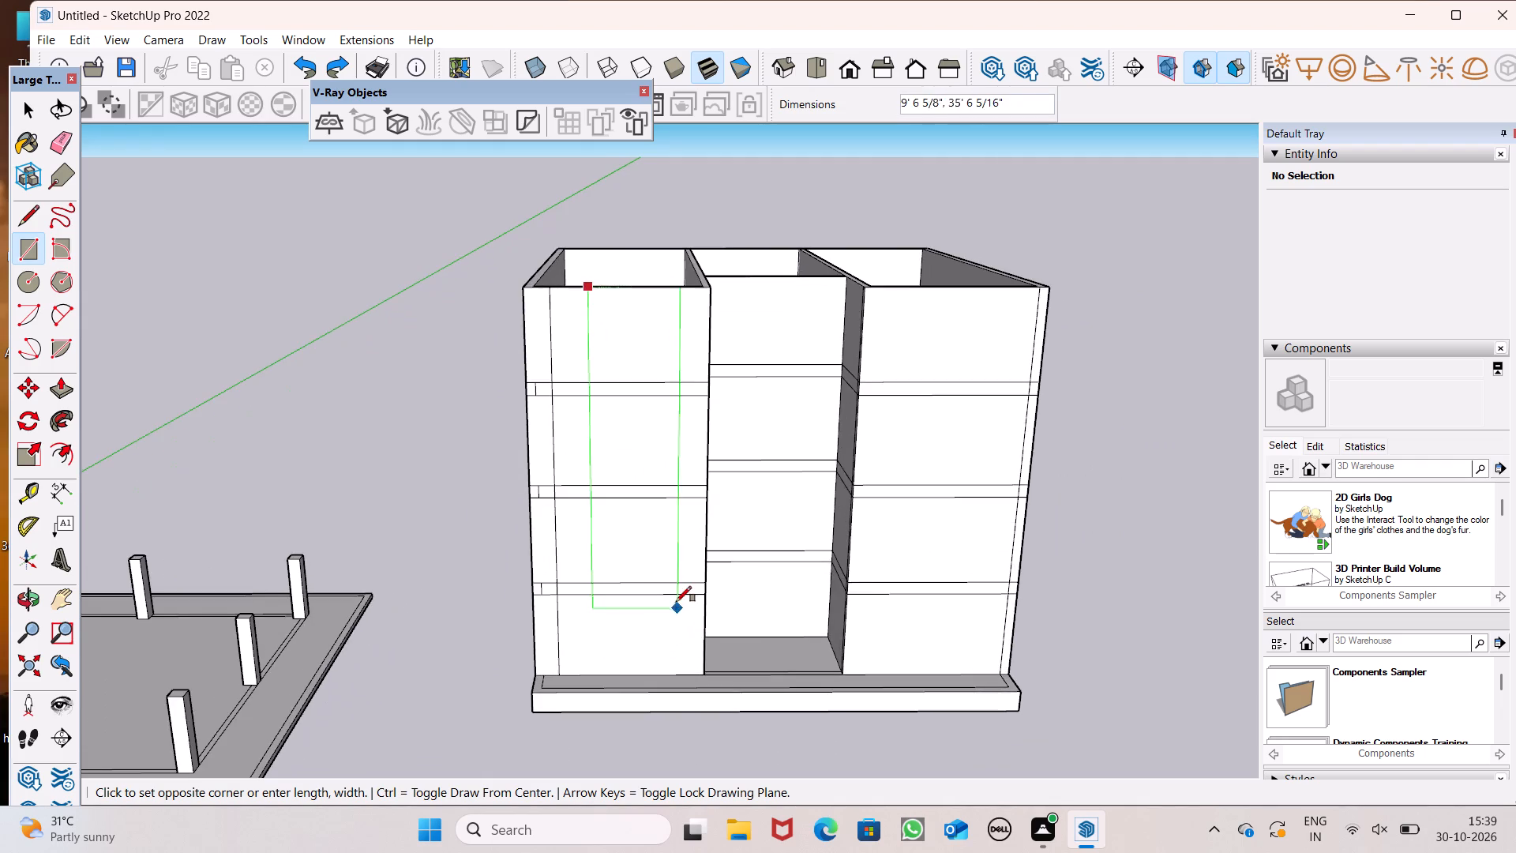
{"action": "scroll", "coordinate": [676, 602], "scroll_direction": "down", "scroll_amount": 5}
{"action": "scroll", "coordinate": [670, 628], "scroll_direction": "up", "scroll_amount": 5}
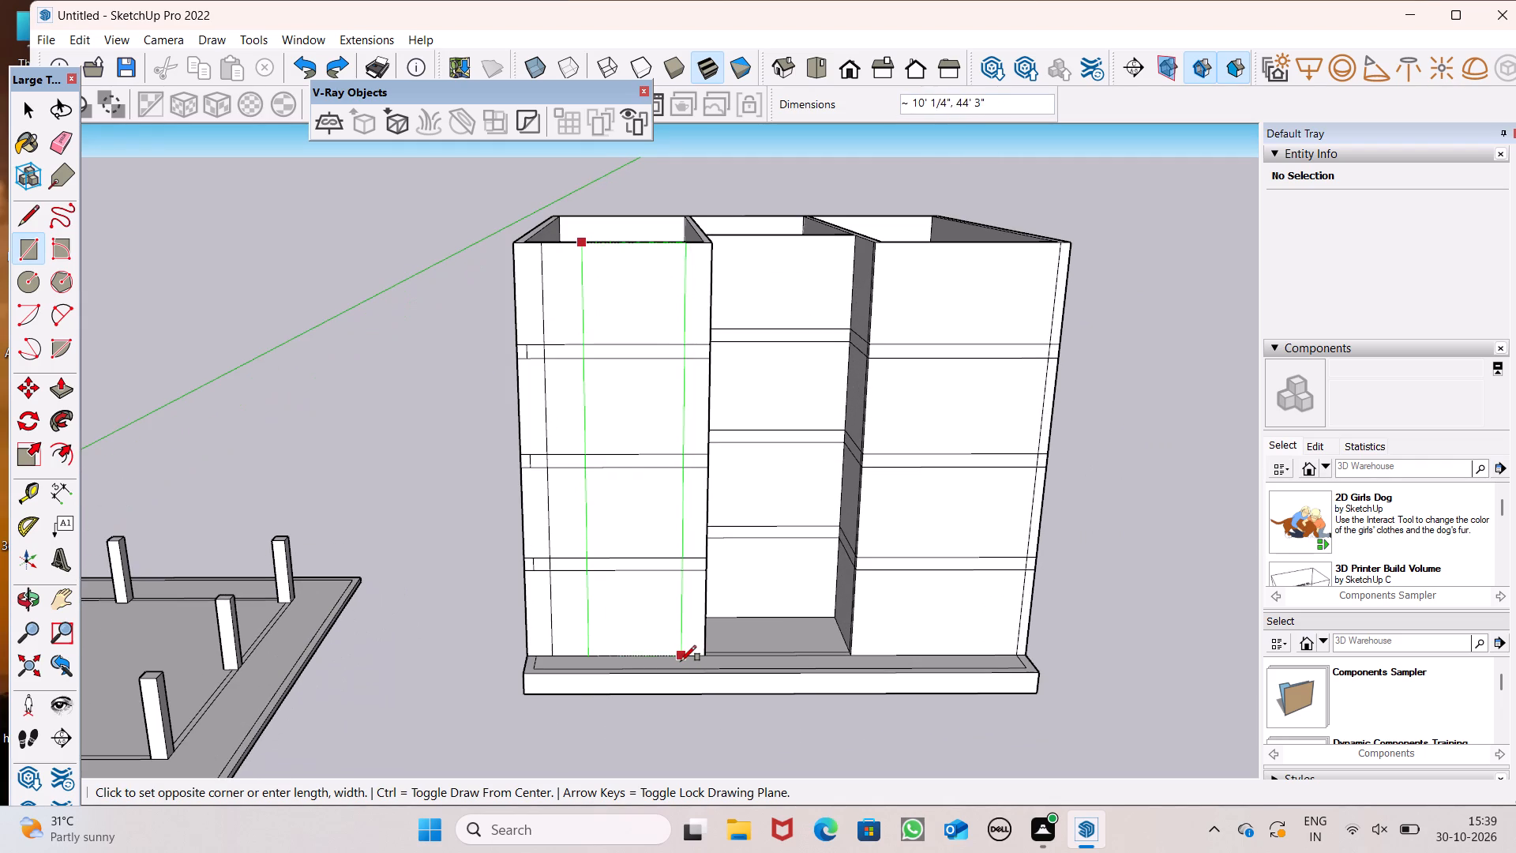
{"action": "left_click", "coordinate": [679, 661]}
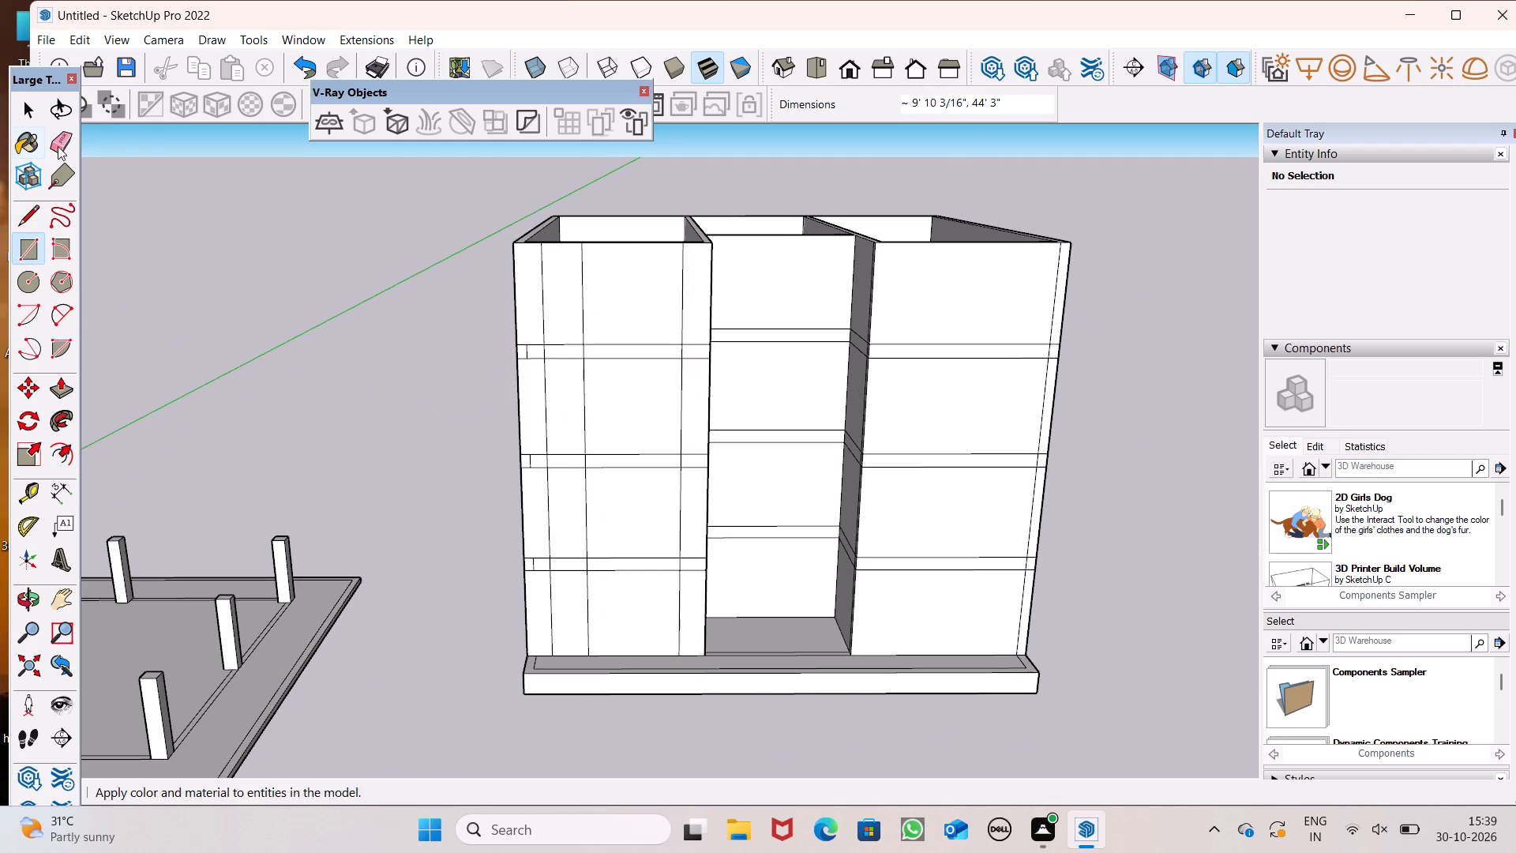
Erase the band lines crossing the narrow strip between the new rectangle and the wall's edge beside the central recess, at all three bands.
{"action": "left_click", "coordinate": [58, 145]}
{"action": "scroll", "coordinate": [655, 403], "scroll_direction": "up", "scroll_amount": 2}
{"action": "left_click_drag", "start_coordinate": [705, 320], "coordinate": [704, 351]}
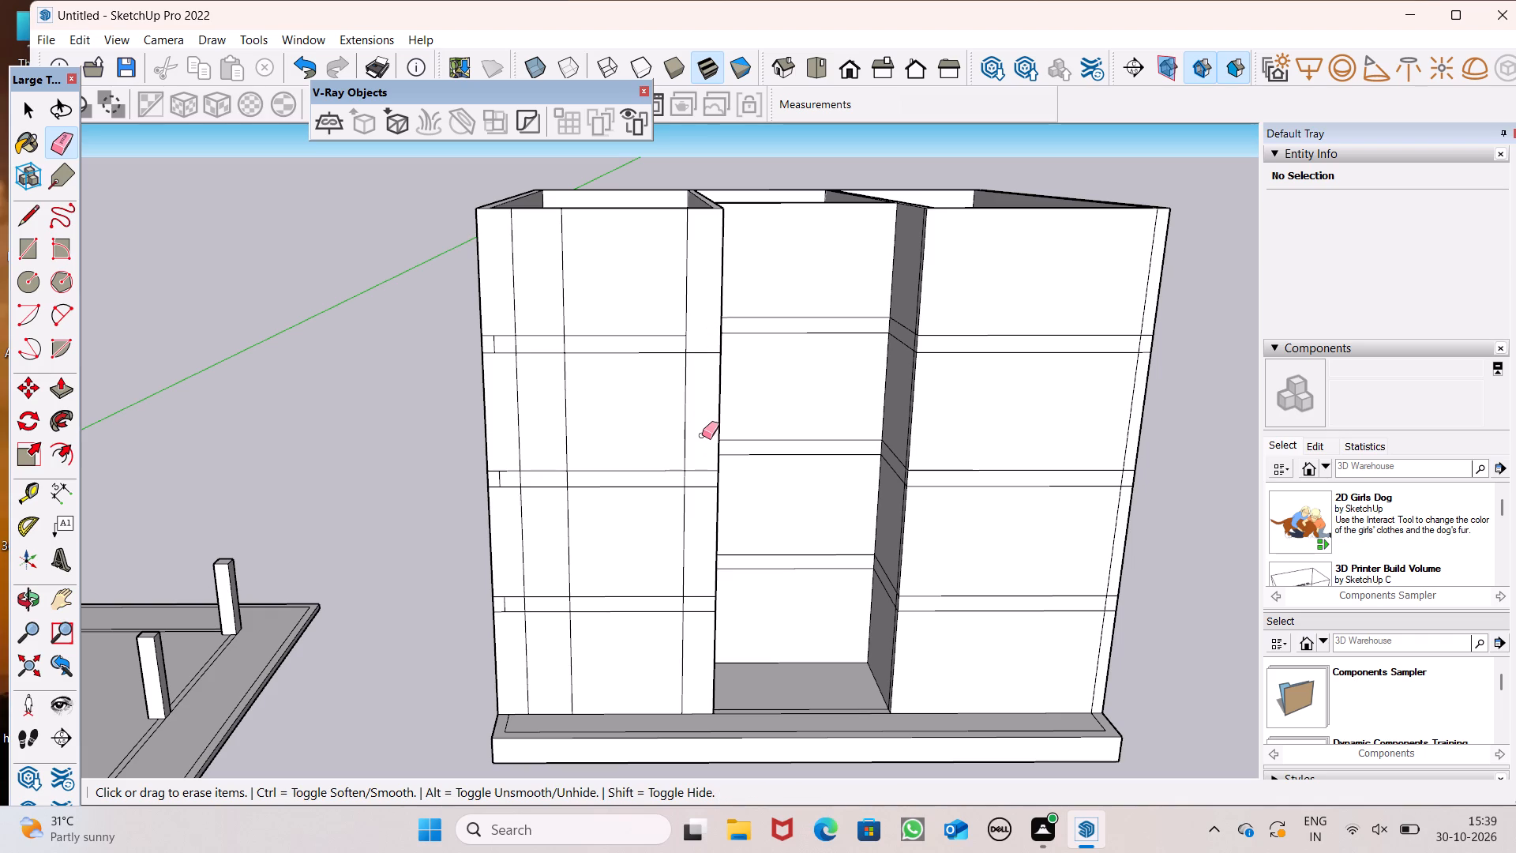
{"action": "left_click_drag", "start_coordinate": [698, 449], "coordinate": [702, 483]}
{"action": "left_click_drag", "start_coordinate": [699, 357], "coordinate": [704, 340]}
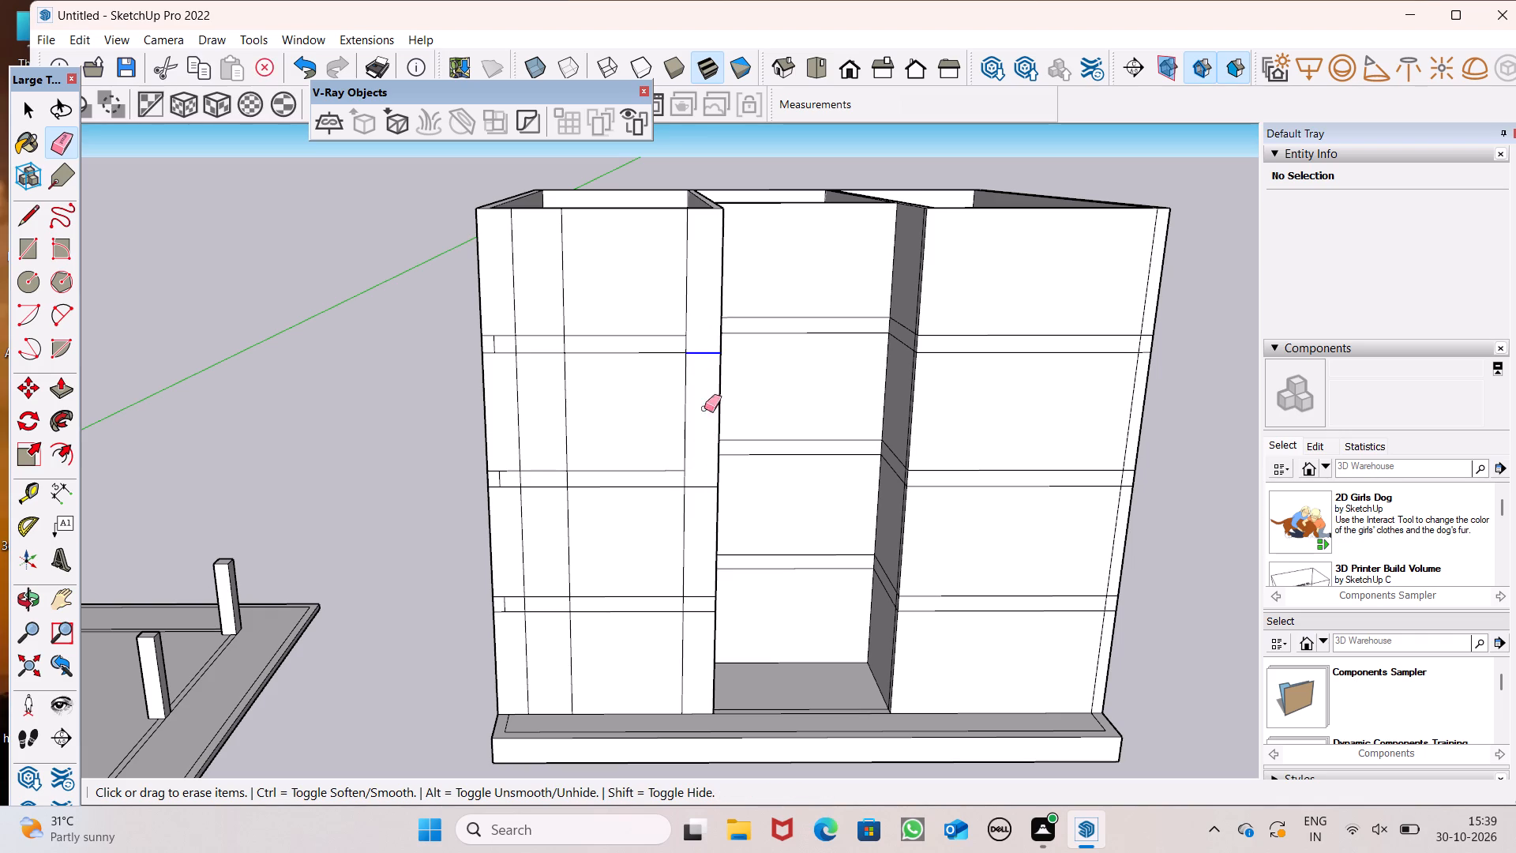
{"action": "scroll", "coordinate": [704, 493], "scroll_direction": "up", "scroll_amount": 2}
{"action": "scroll", "coordinate": [701, 496], "scroll_direction": "down", "scroll_amount": 1}
{"action": "scroll", "coordinate": [700, 497], "scroll_direction": "up", "scroll_amount": 4}
{"action": "left_click_drag", "start_coordinate": [698, 470], "coordinate": [696, 494]}
{"action": "scroll", "coordinate": [673, 340], "scroll_direction": "down", "scroll_amount": 12}
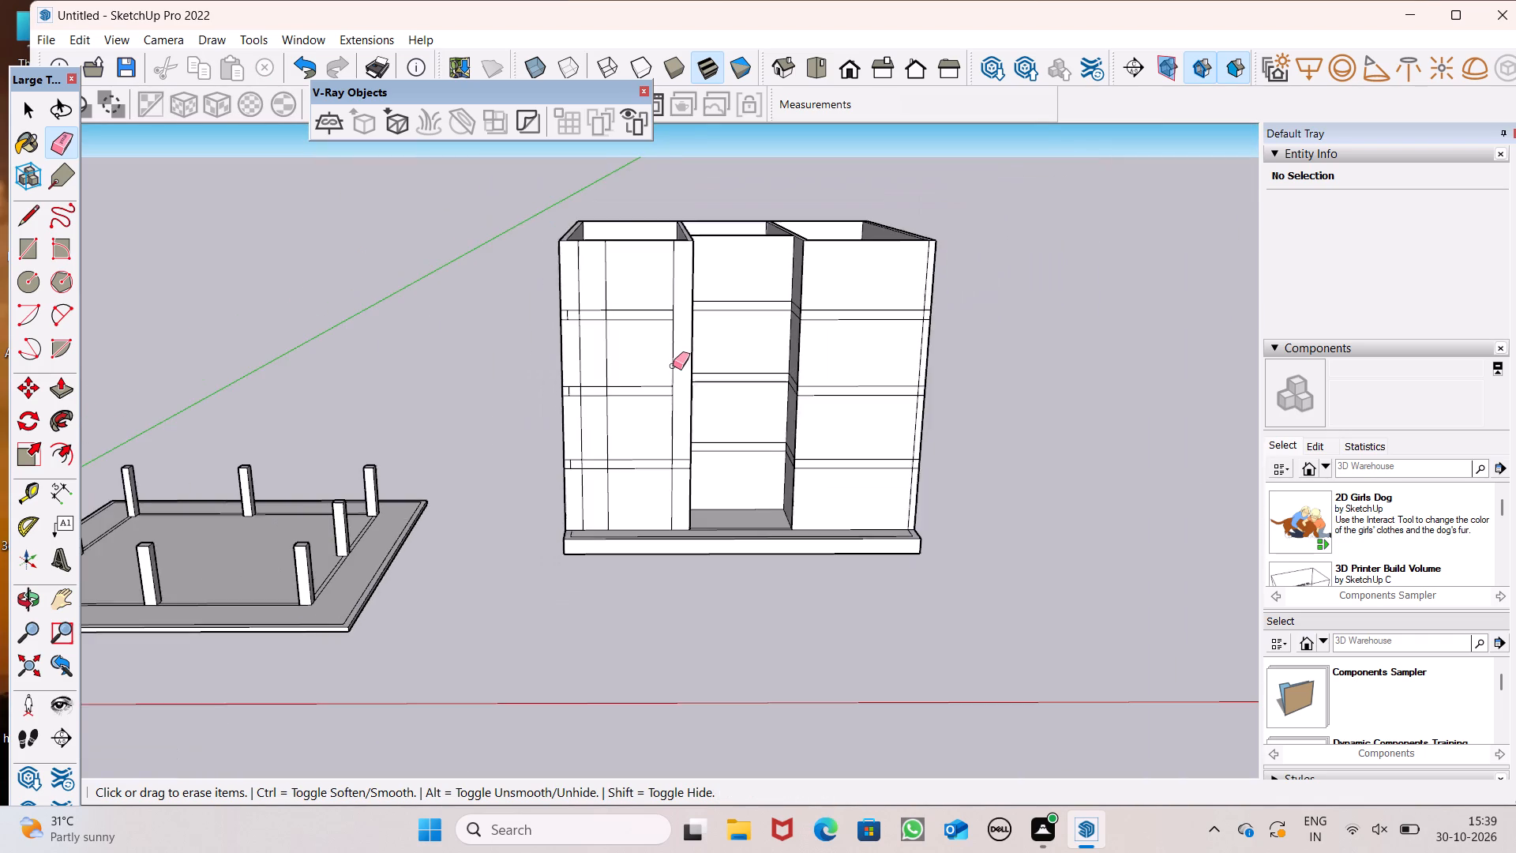
{"action": "scroll", "coordinate": [689, 485], "scroll_direction": "up", "scroll_amount": 6}
{"action": "left_click_drag", "start_coordinate": [681, 438], "coordinate": [681, 462]}
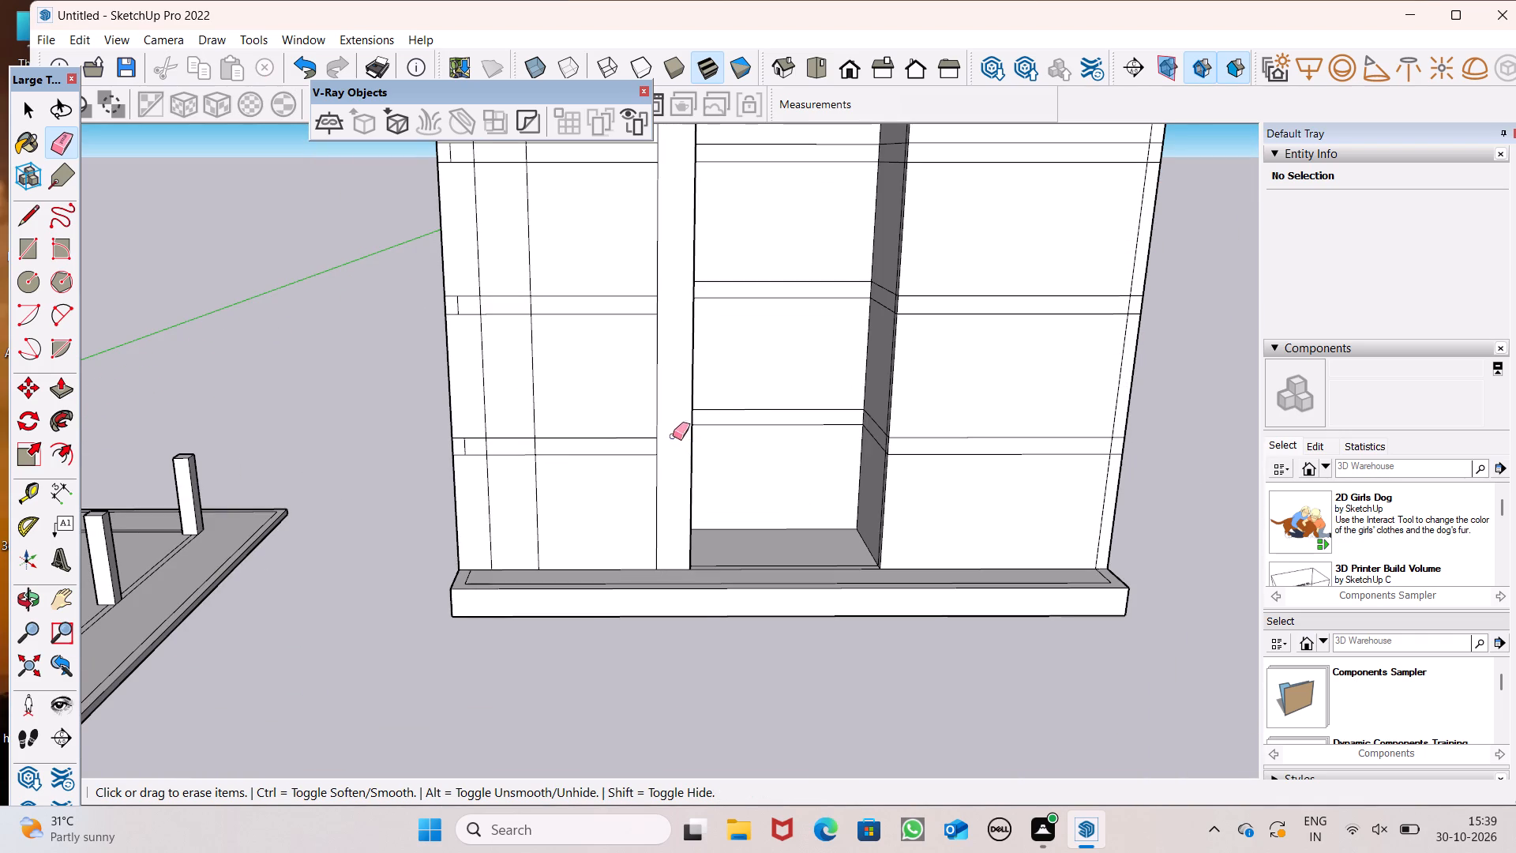
{"action": "key", "text": "space"}
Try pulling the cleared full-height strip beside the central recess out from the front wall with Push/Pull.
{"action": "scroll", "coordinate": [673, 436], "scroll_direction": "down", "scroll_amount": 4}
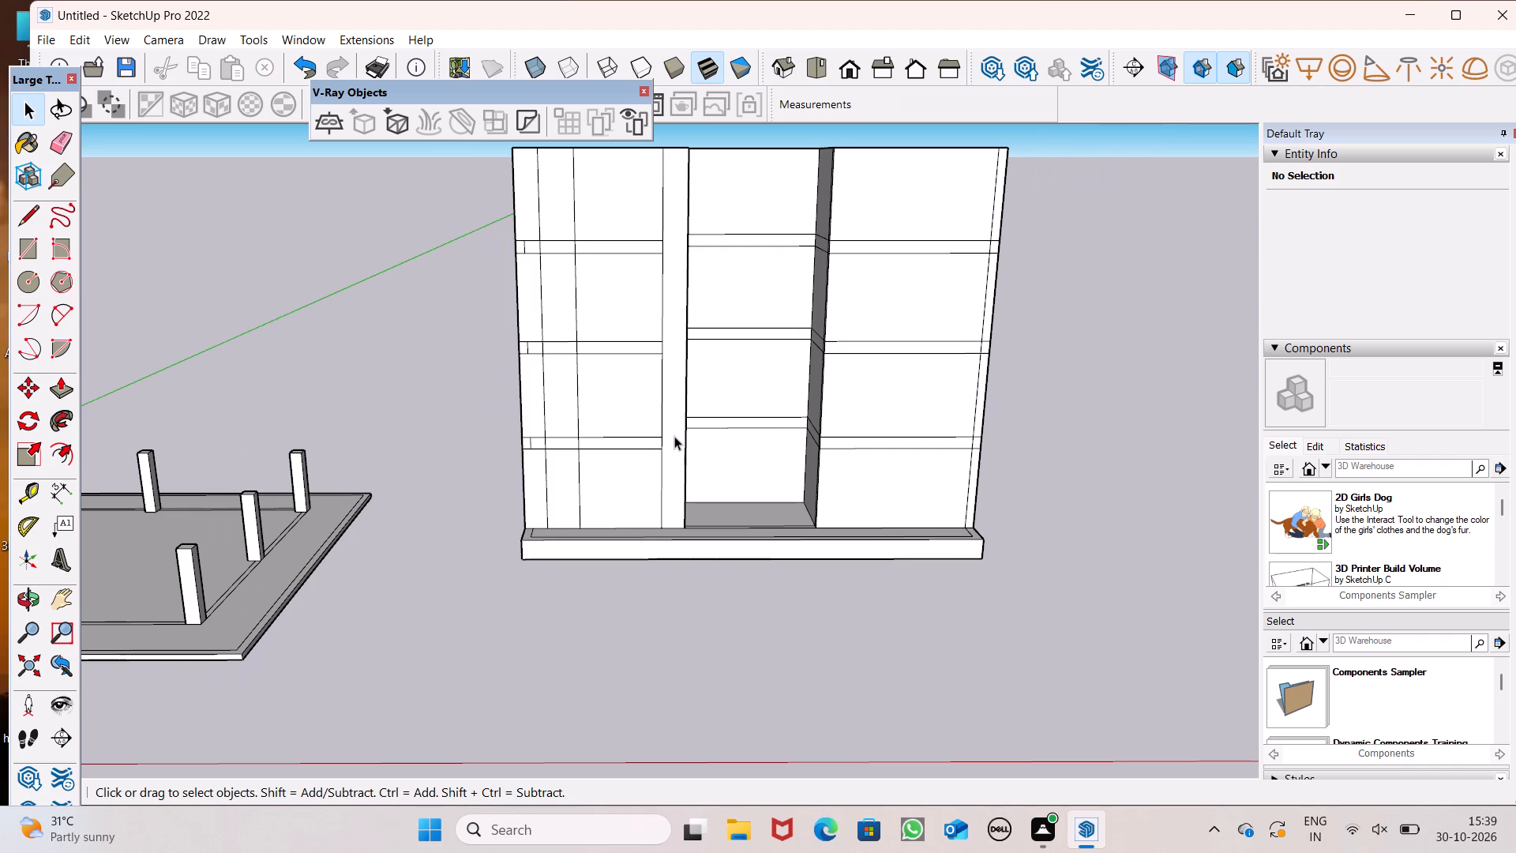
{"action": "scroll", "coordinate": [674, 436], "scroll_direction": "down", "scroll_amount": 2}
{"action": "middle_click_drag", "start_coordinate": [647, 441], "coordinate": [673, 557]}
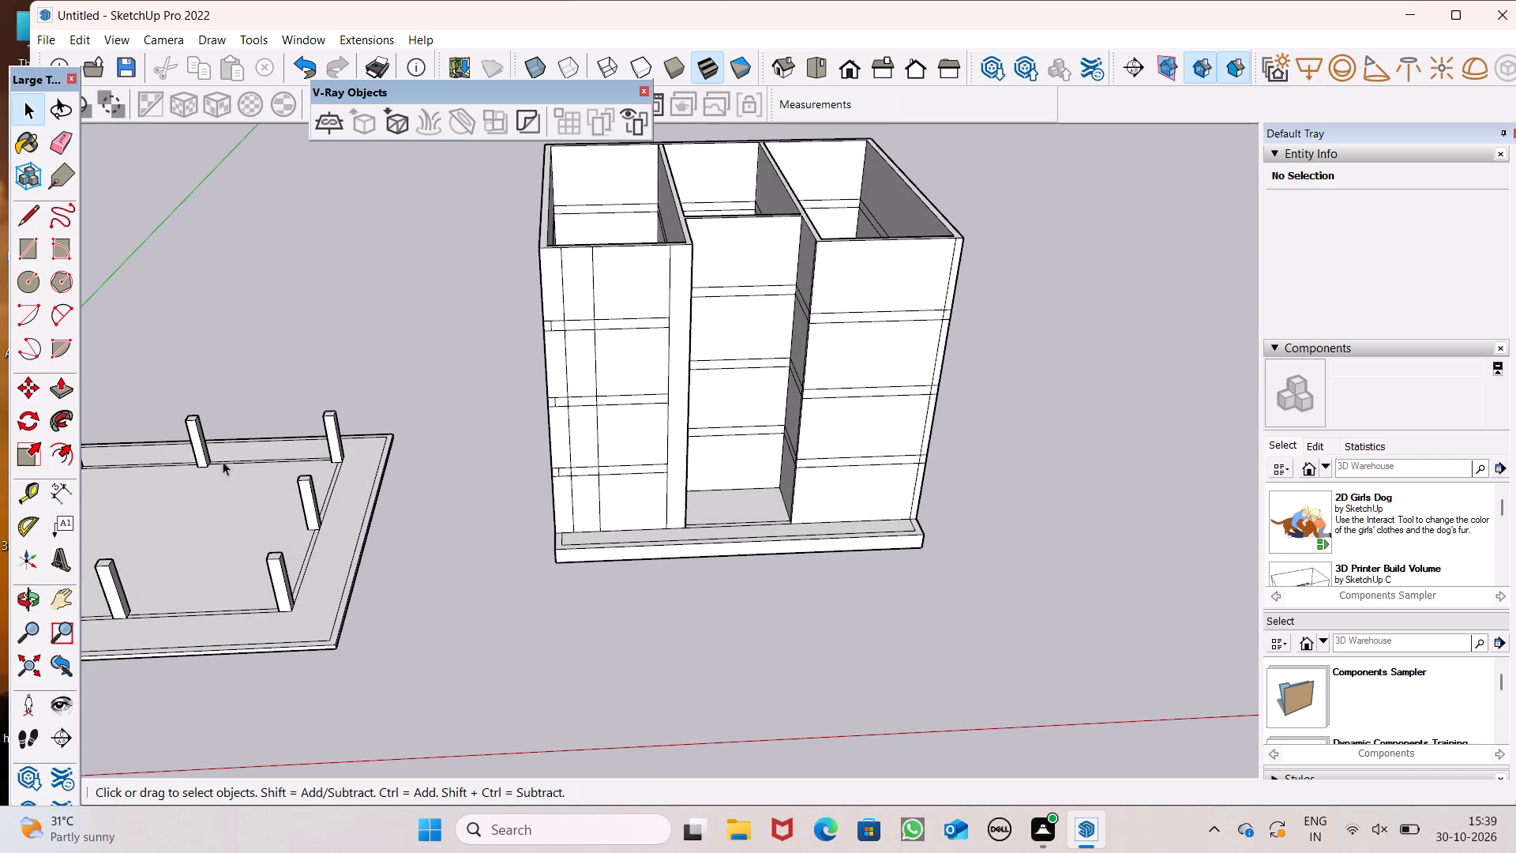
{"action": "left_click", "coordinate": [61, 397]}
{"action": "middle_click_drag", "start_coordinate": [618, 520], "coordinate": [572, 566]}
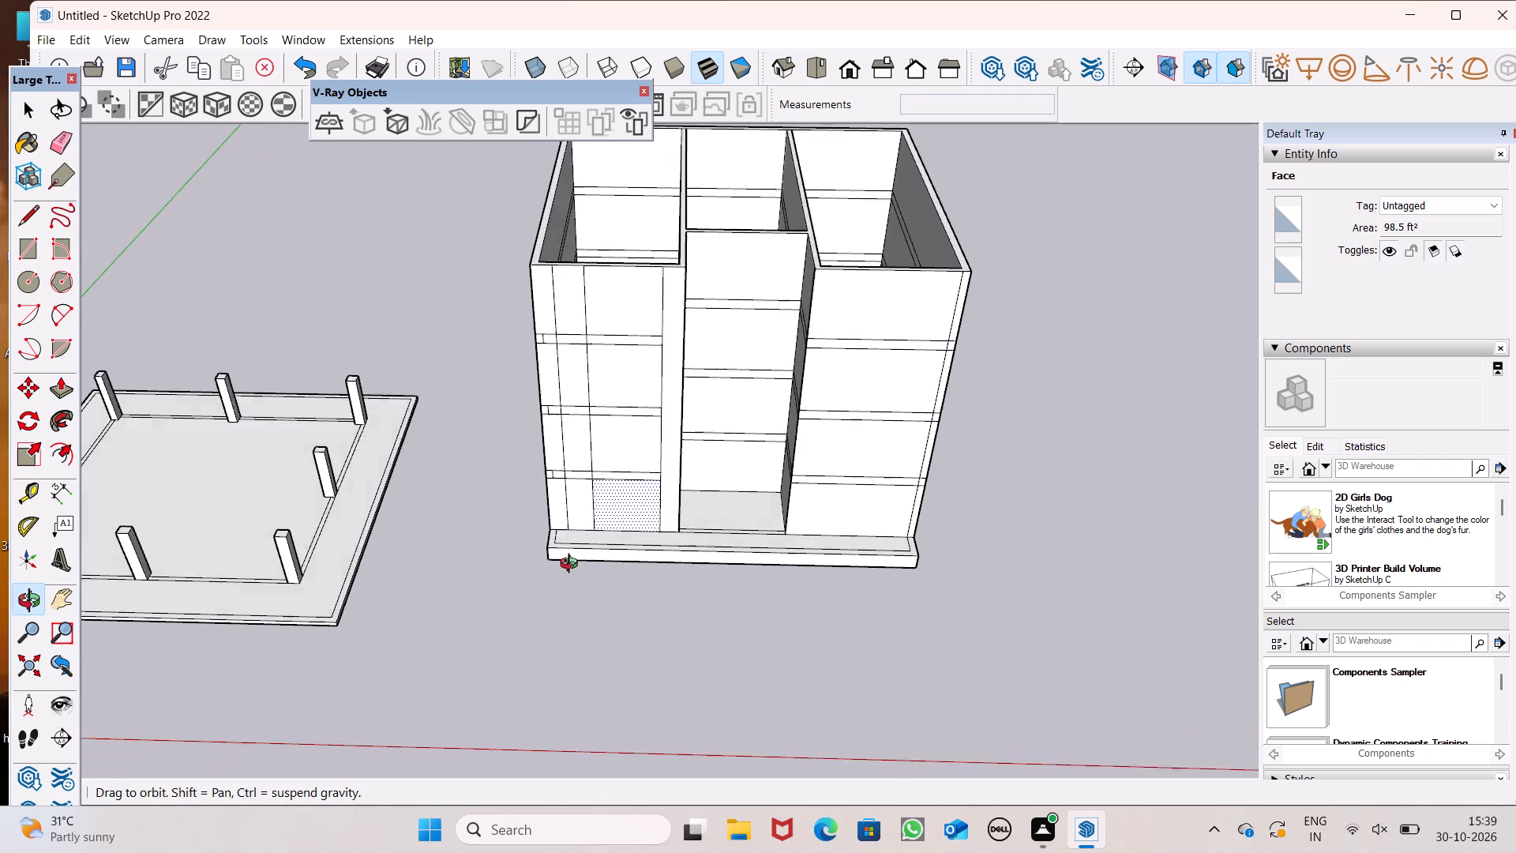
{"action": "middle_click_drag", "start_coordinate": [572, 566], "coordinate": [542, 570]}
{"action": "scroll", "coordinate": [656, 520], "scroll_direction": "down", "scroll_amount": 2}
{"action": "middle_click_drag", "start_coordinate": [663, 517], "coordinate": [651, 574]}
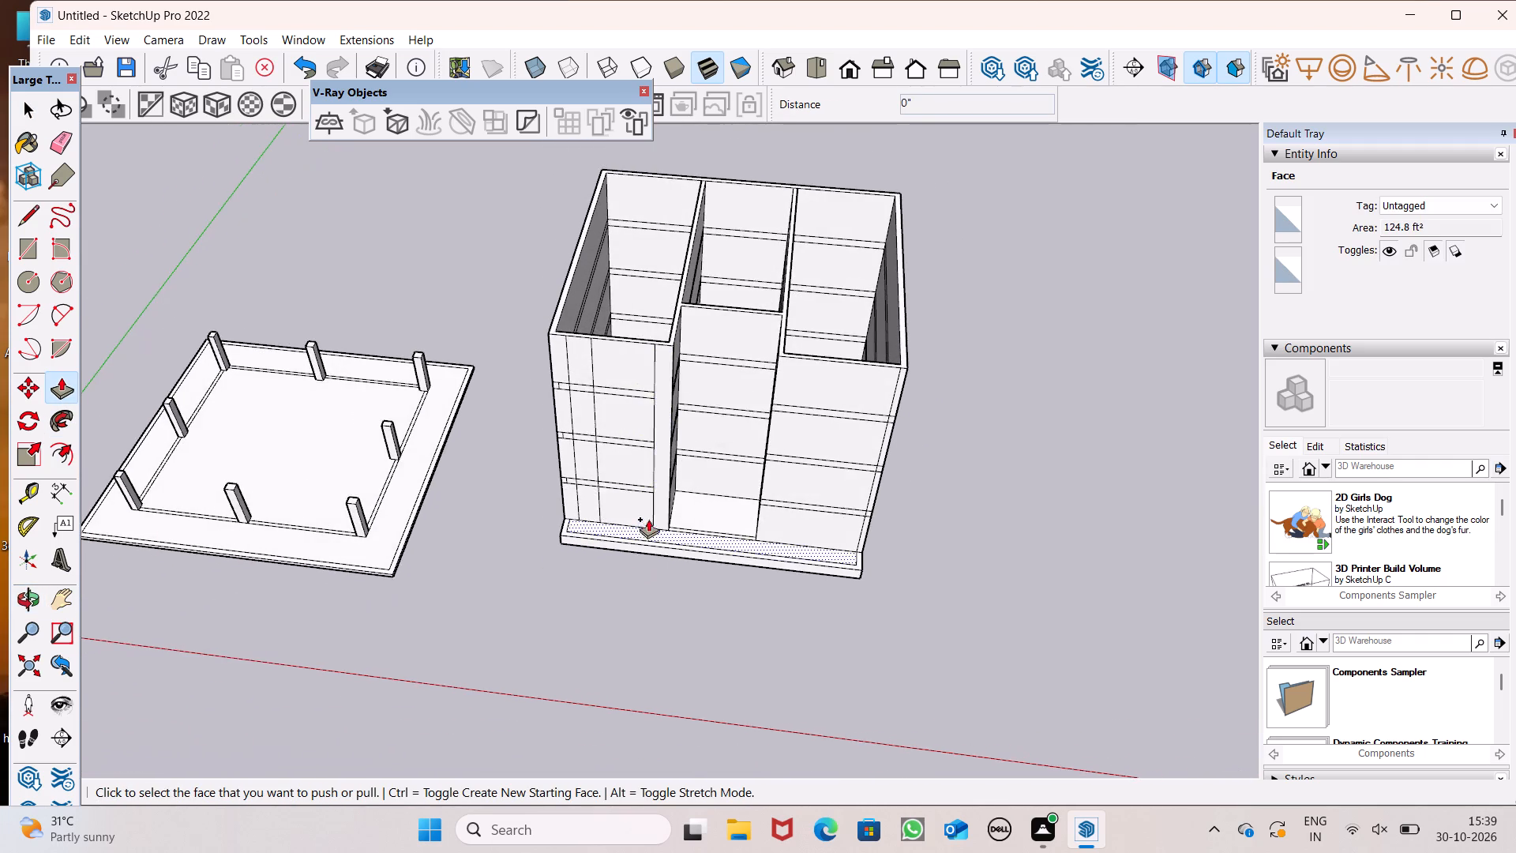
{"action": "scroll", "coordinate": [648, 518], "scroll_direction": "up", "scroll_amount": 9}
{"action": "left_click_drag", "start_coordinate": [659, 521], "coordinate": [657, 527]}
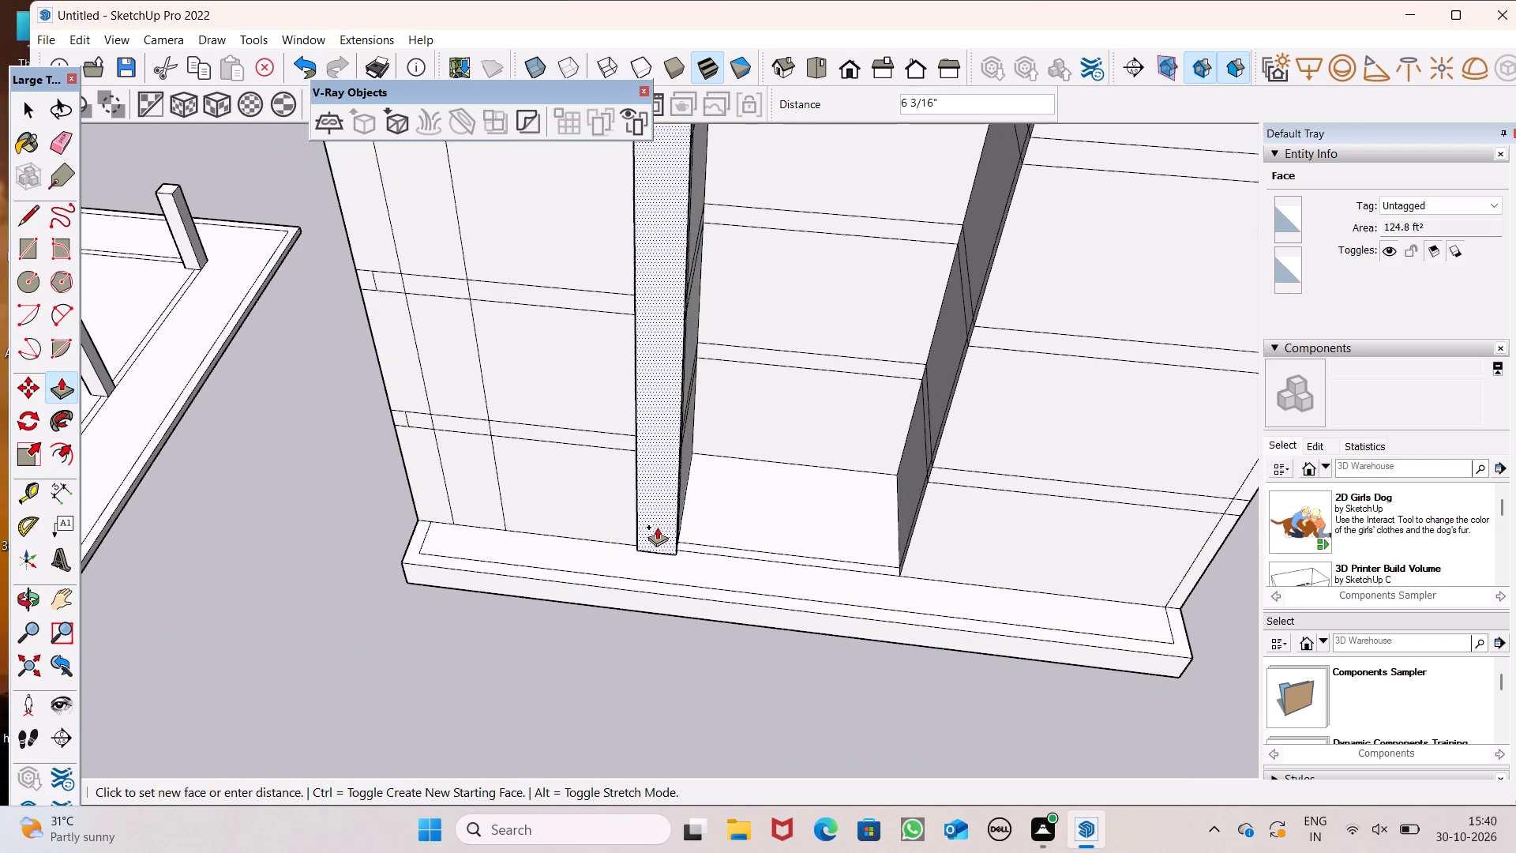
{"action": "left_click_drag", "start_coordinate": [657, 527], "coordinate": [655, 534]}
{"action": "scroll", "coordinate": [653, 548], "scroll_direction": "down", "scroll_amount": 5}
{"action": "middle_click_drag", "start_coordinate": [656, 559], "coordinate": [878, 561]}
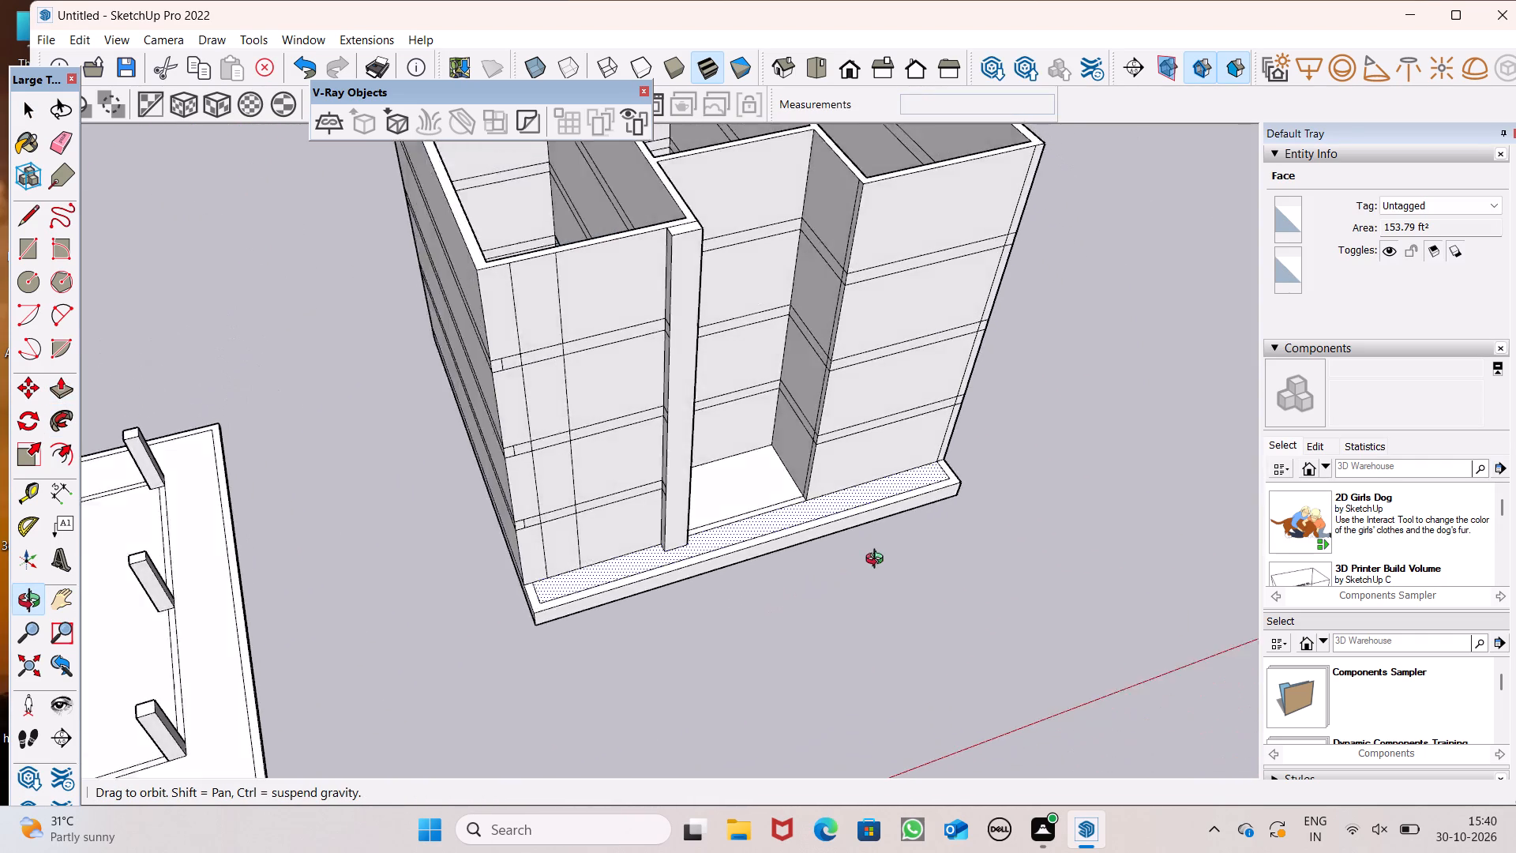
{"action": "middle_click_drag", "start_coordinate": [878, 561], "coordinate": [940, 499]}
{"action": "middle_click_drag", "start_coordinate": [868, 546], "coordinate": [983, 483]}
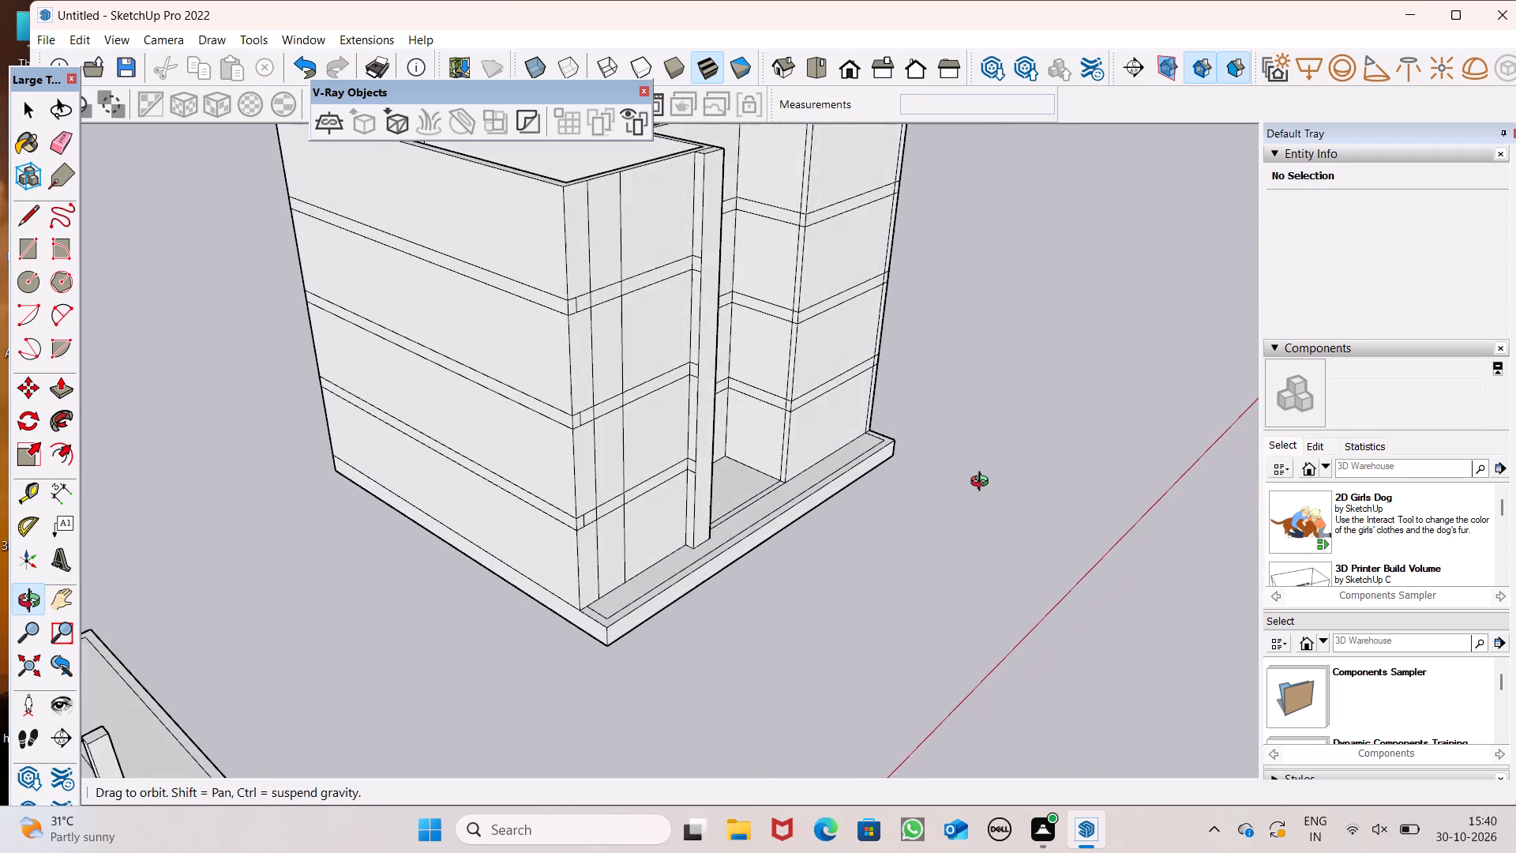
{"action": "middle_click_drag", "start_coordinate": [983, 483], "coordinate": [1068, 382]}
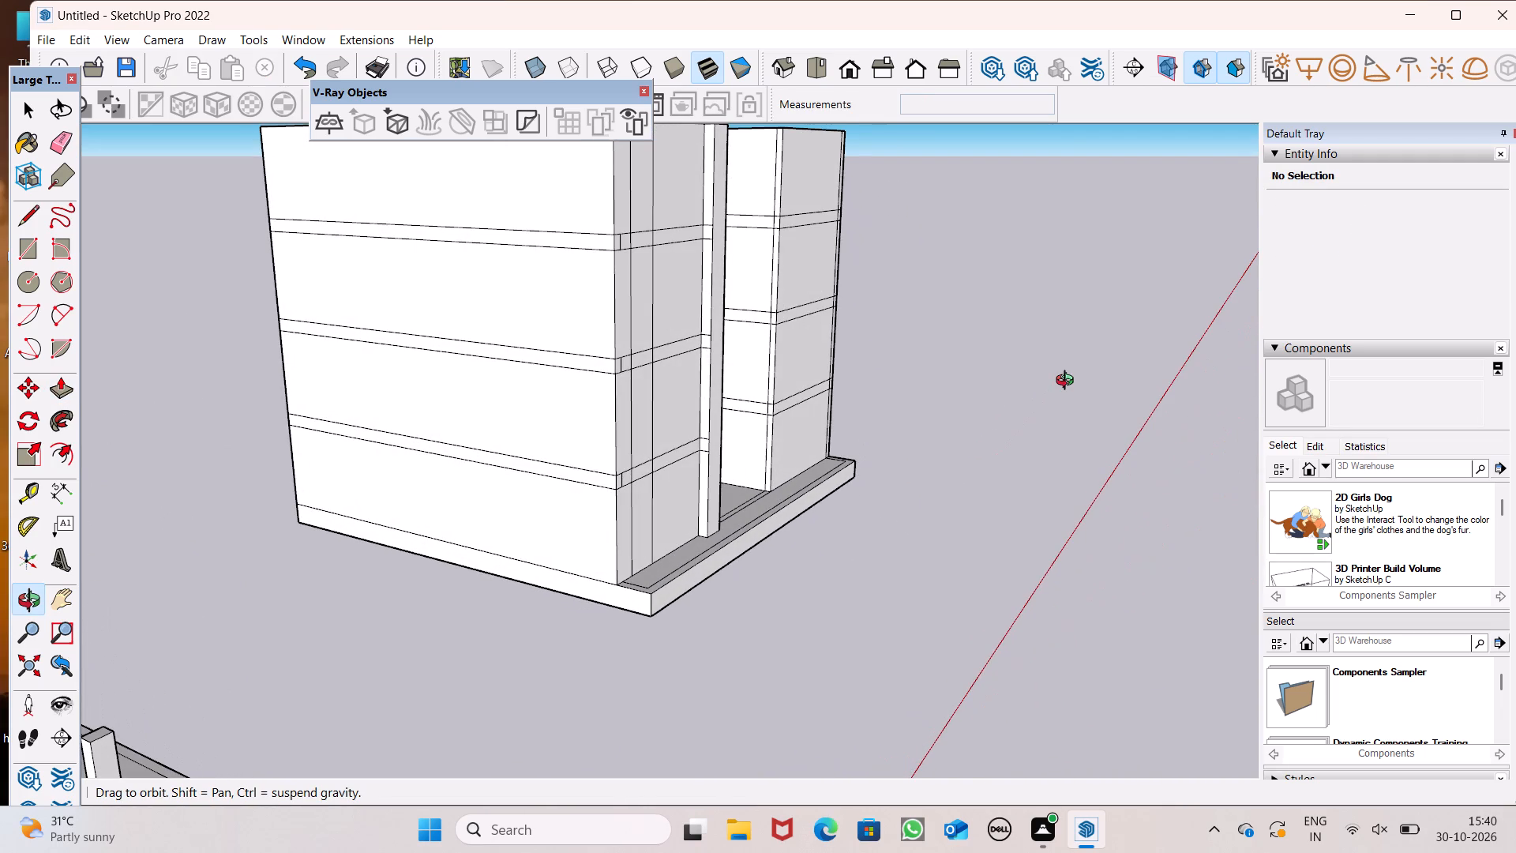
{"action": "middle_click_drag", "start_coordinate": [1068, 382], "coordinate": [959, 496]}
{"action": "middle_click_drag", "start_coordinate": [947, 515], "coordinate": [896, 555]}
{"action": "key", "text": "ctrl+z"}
Pull the full-height strip beside the central recess 4' out from the wall, and extend it about 7 3/8" and 6 7/16" further past the slab edge.
{"action": "scroll", "coordinate": [658, 556], "scroll_direction": "up", "scroll_amount": 6}
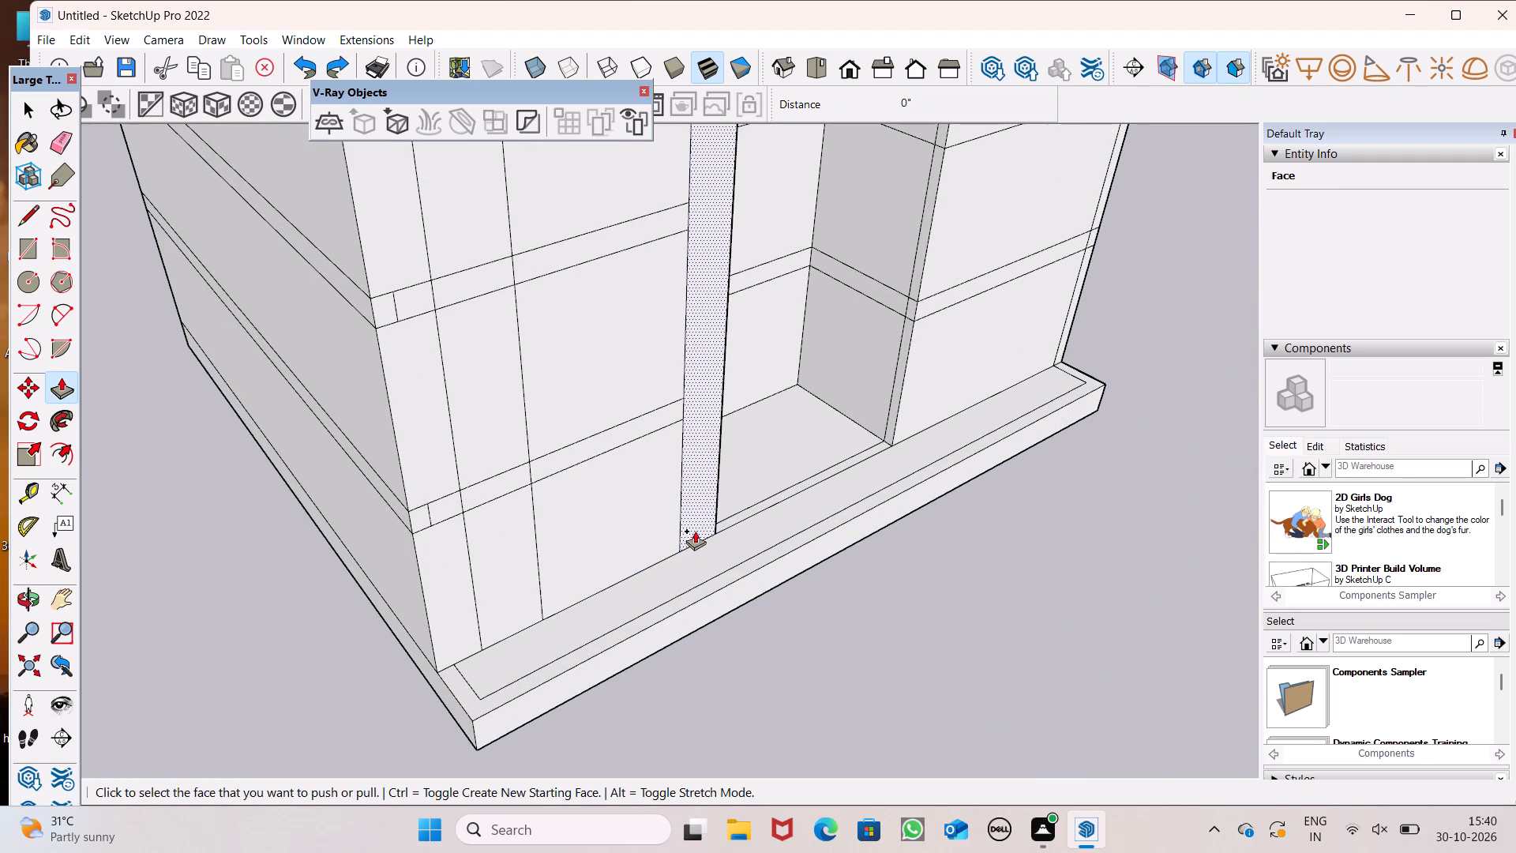
{"action": "left_click_drag", "start_coordinate": [695, 529], "coordinate": [726, 596]}
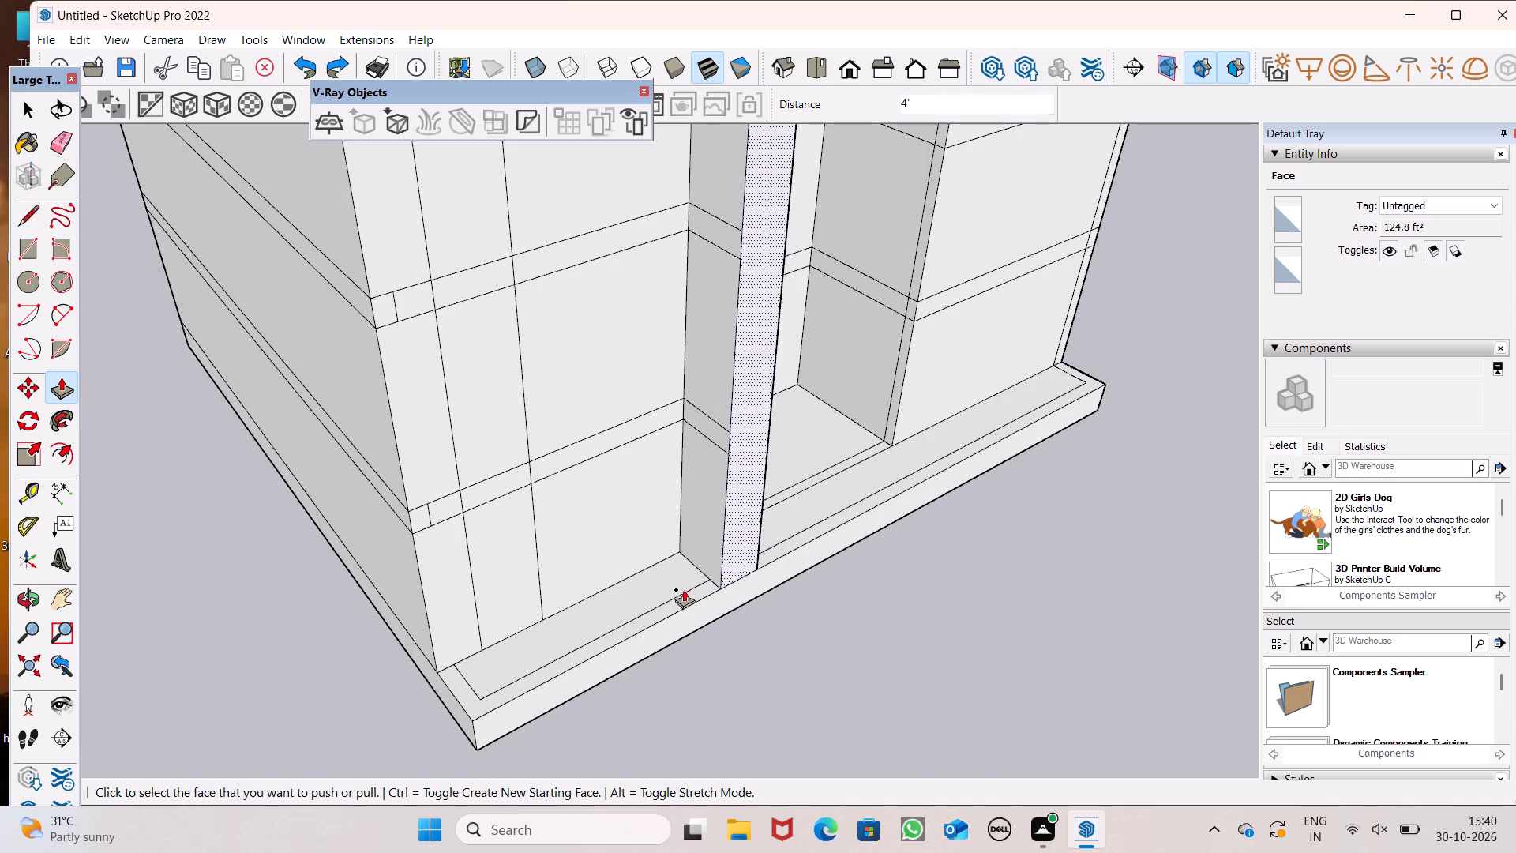
{"action": "scroll", "coordinate": [629, 571], "scroll_direction": "down", "scroll_amount": 6}
{"action": "middle_click_drag", "start_coordinate": [659, 593], "coordinate": [418, 570]}
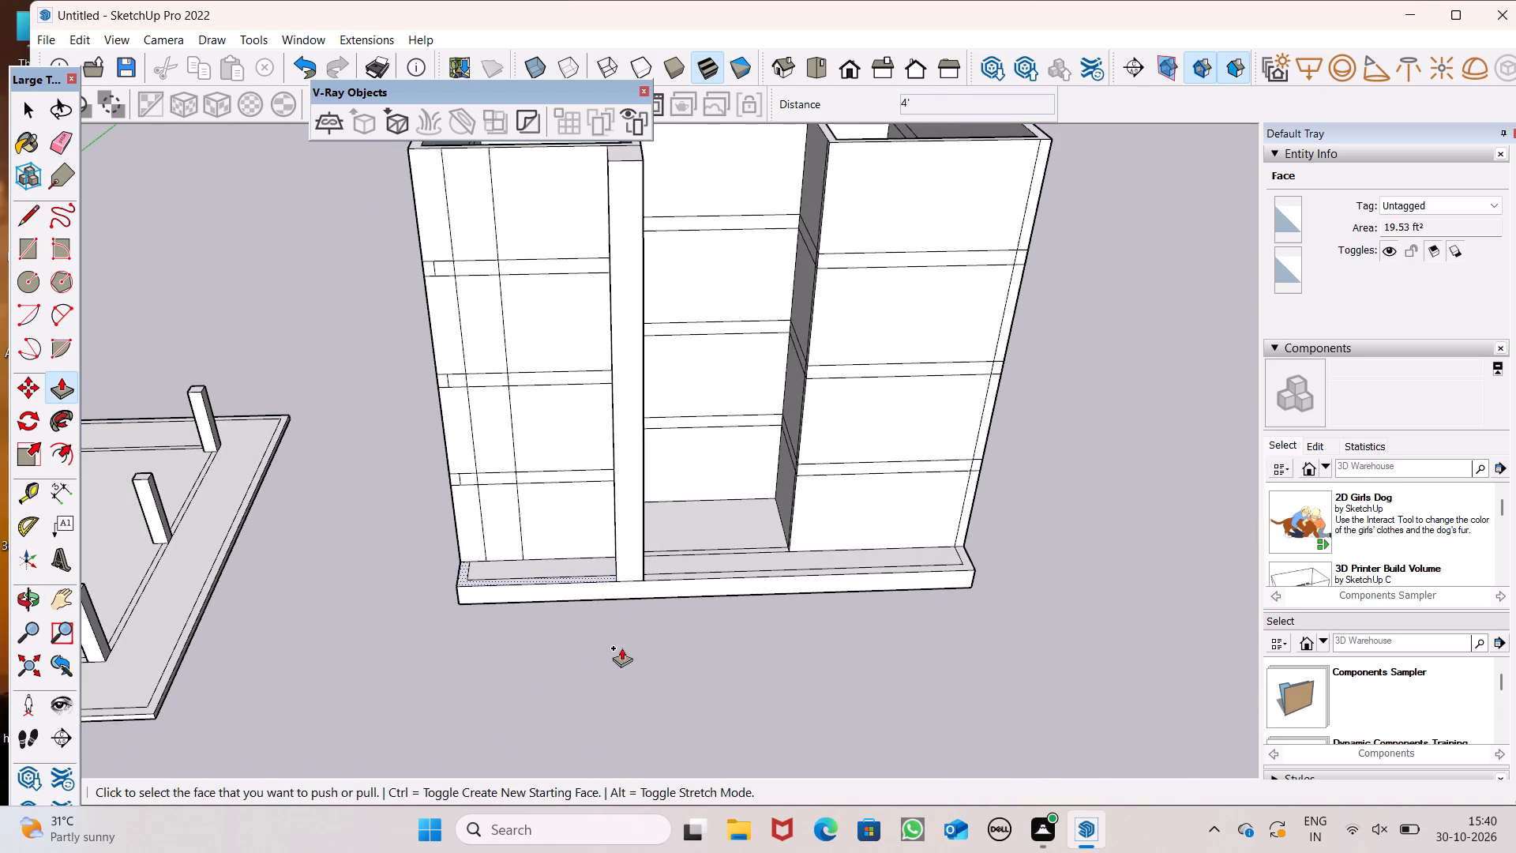
{"action": "middle_click_drag", "start_coordinate": [624, 646], "coordinate": [673, 622]}
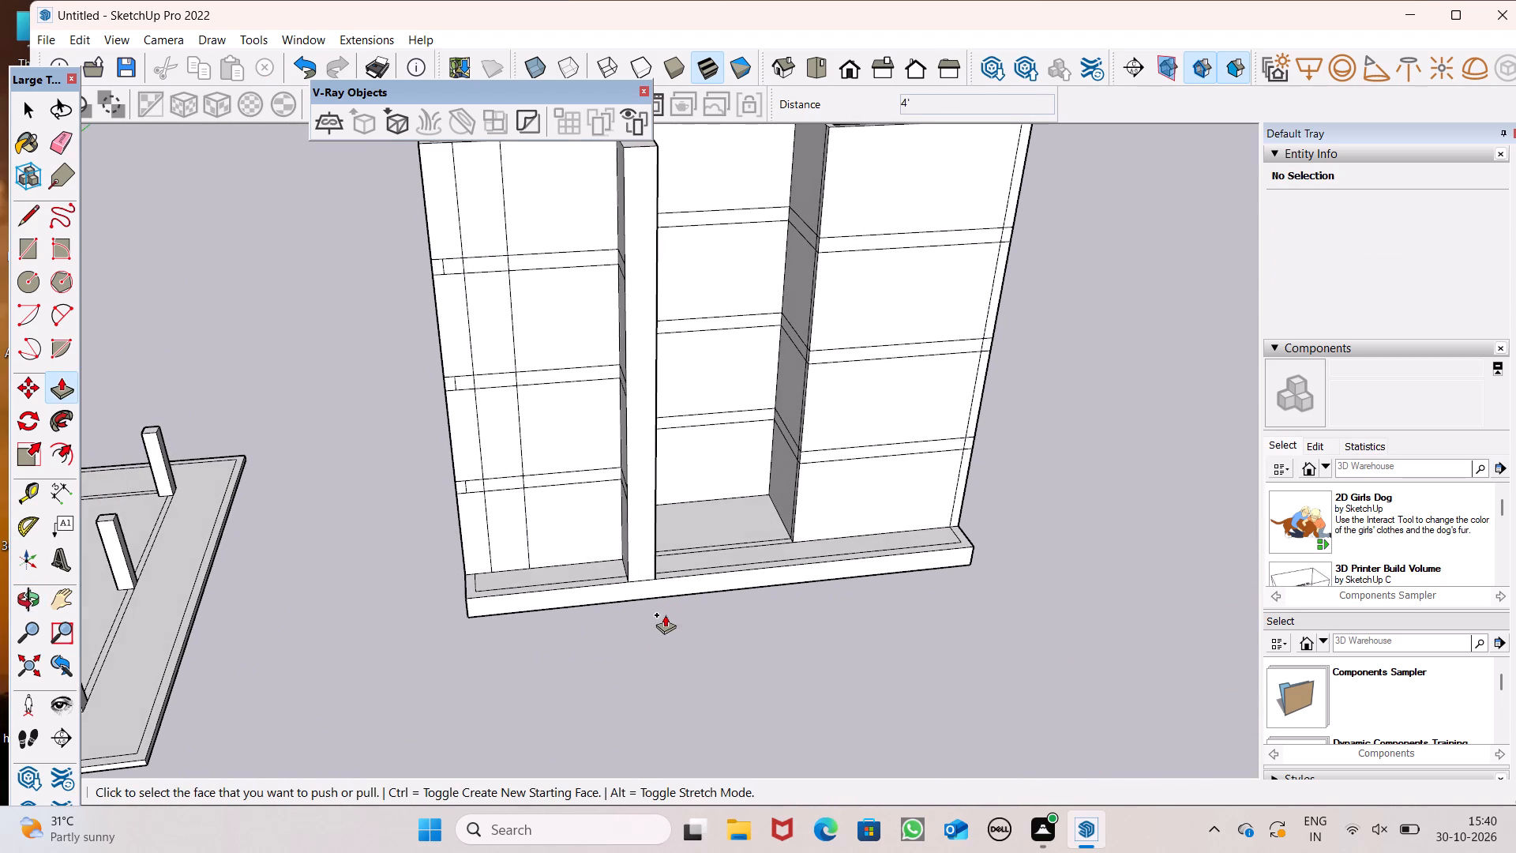
{"action": "middle_click_drag", "start_coordinate": [644, 608], "coordinate": [672, 486]}
{"action": "scroll", "coordinate": [661, 534], "scroll_direction": "up", "scroll_amount": 7}
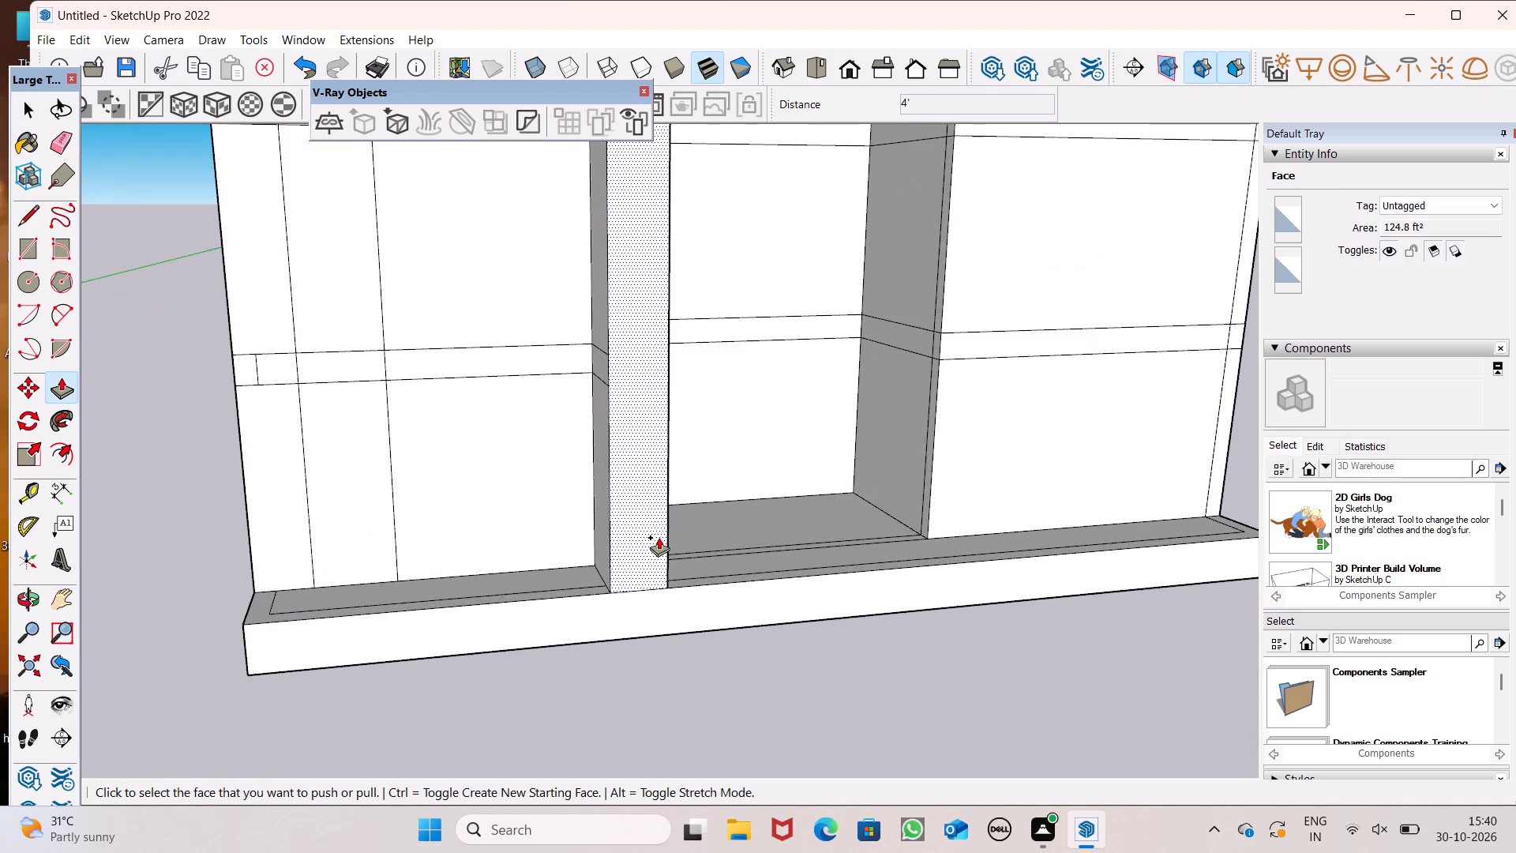
{"action": "scroll", "coordinate": [659, 537], "scroll_direction": "down", "scroll_amount": 2}
{"action": "middle_click_drag", "start_coordinate": [655, 545], "coordinate": [684, 597]}
{"action": "scroll", "coordinate": [684, 599], "scroll_direction": "up", "scroll_amount": 5}
{"action": "left_click_drag", "start_coordinate": [669, 596], "coordinate": [670, 607]}
{"action": "scroll", "coordinate": [674, 593], "scroll_direction": "down", "scroll_amount": 5}
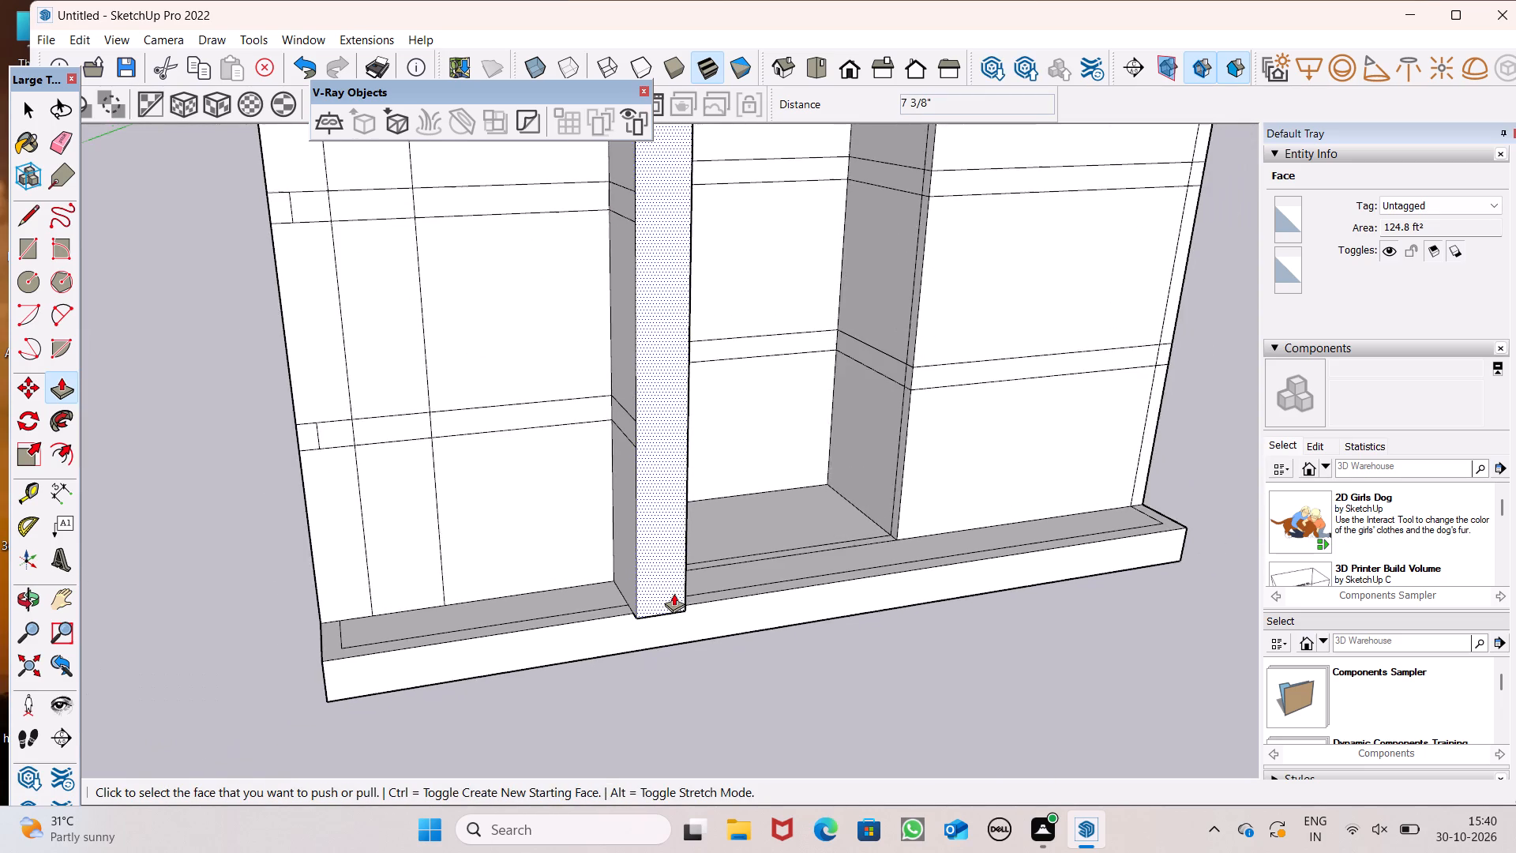
{"action": "middle_click_drag", "start_coordinate": [674, 593], "coordinate": [715, 375]}
{"action": "scroll", "coordinate": [715, 375], "scroll_direction": "up", "scroll_amount": 1}
{"action": "middle_click_drag", "start_coordinate": [669, 542], "coordinate": [706, 459]}
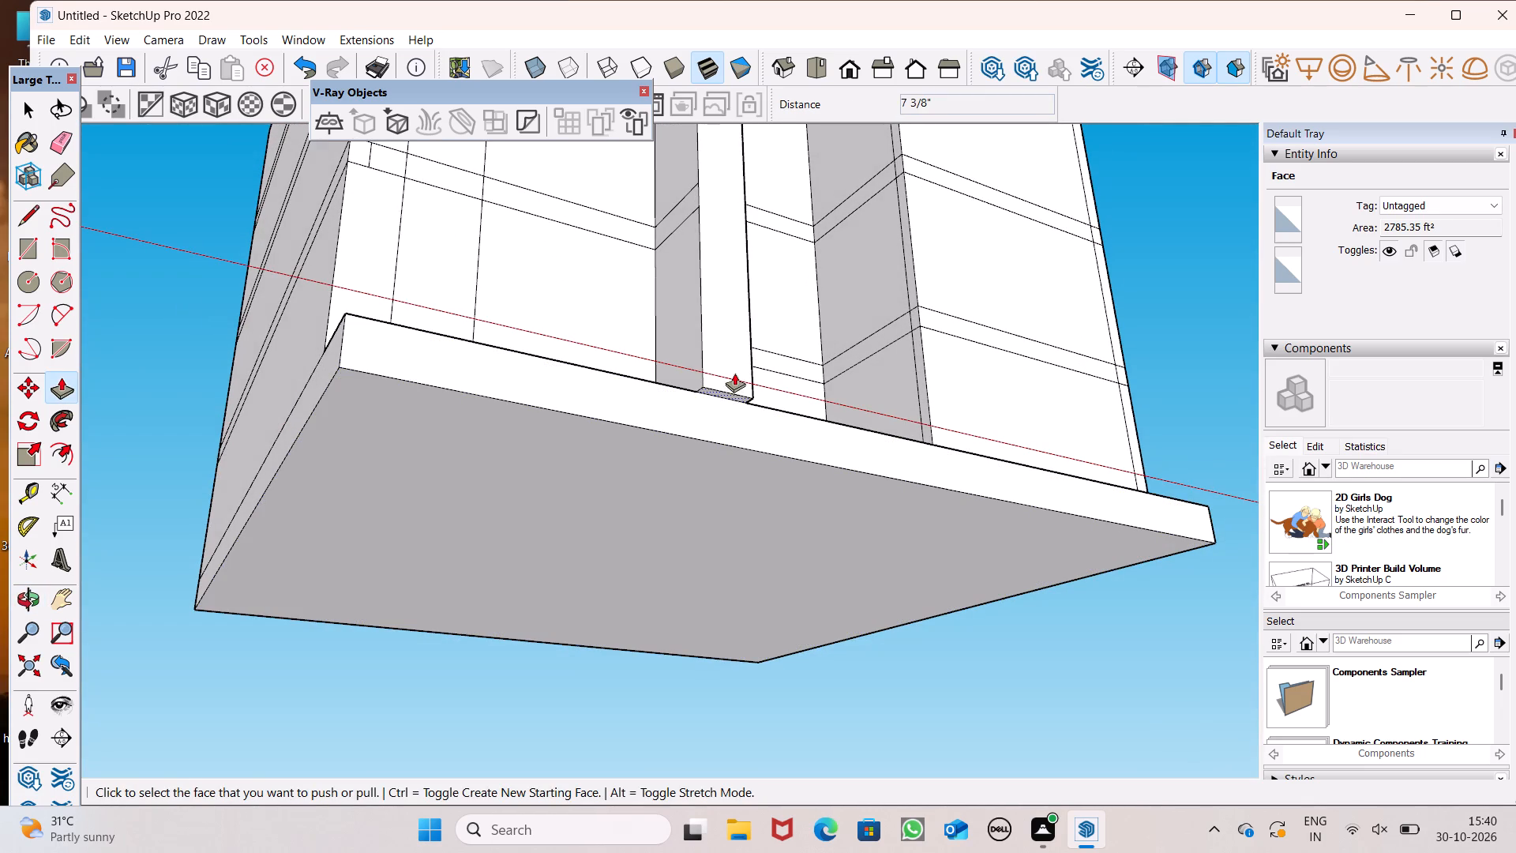
{"action": "left_click_drag", "start_coordinate": [728, 374], "coordinate": [736, 372]}
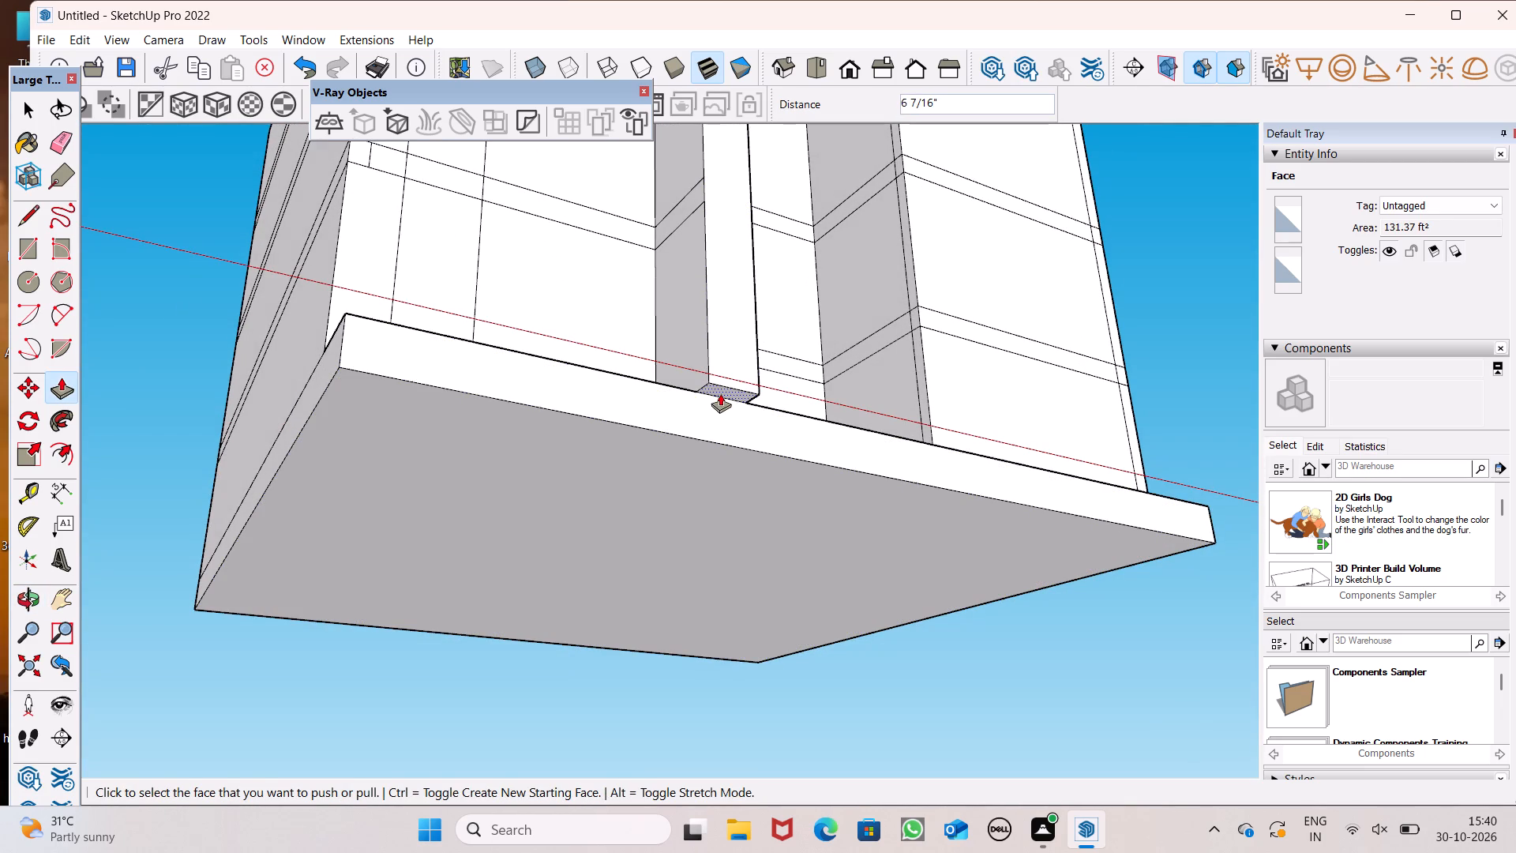
Pull the projecting pier's underside down about 2'6" over the face of the base slab.
{"action": "left_click_drag", "start_coordinate": [720, 393], "coordinate": [720, 442]}
{"action": "scroll", "coordinate": [671, 424], "scroll_direction": "down", "scroll_amount": 7}
{"action": "middle_click_drag", "start_coordinate": [704, 467], "coordinate": [676, 588]}
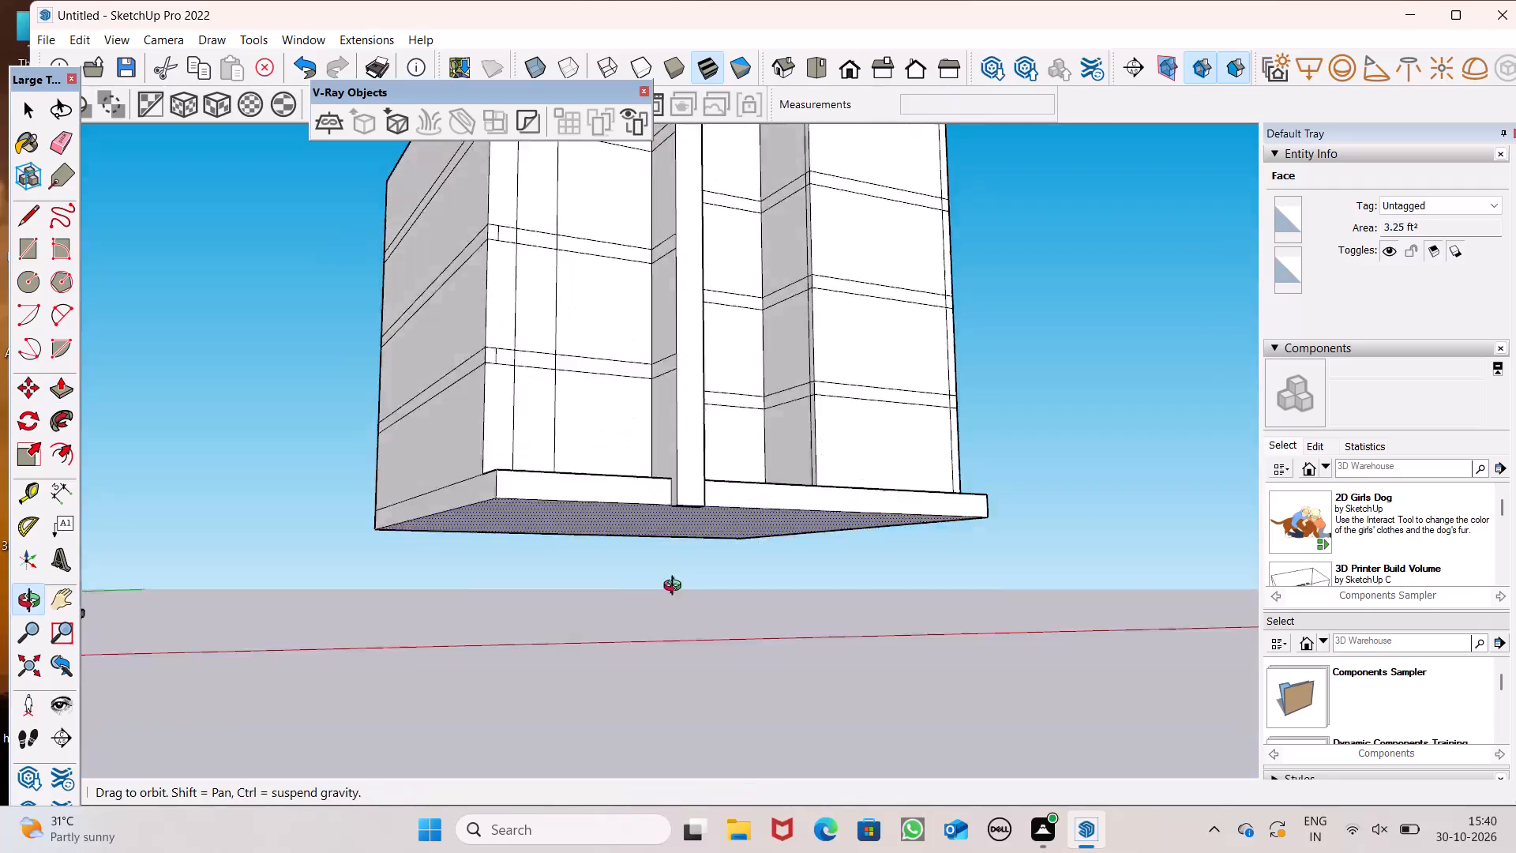
{"action": "middle_click_drag", "start_coordinate": [676, 588], "coordinate": [656, 638]}
Examine the projecting pier and the block's front and side walls from several angles.
{"action": "scroll", "coordinate": [726, 470], "scroll_direction": "down", "scroll_amount": 8}
{"action": "scroll", "coordinate": [726, 478], "scroll_direction": "up", "scroll_amount": 1}
{"action": "scroll", "coordinate": [726, 482], "scroll_direction": "down", "scroll_amount": 1}
{"action": "middle_click_drag", "start_coordinate": [749, 539], "coordinate": [646, 614]}
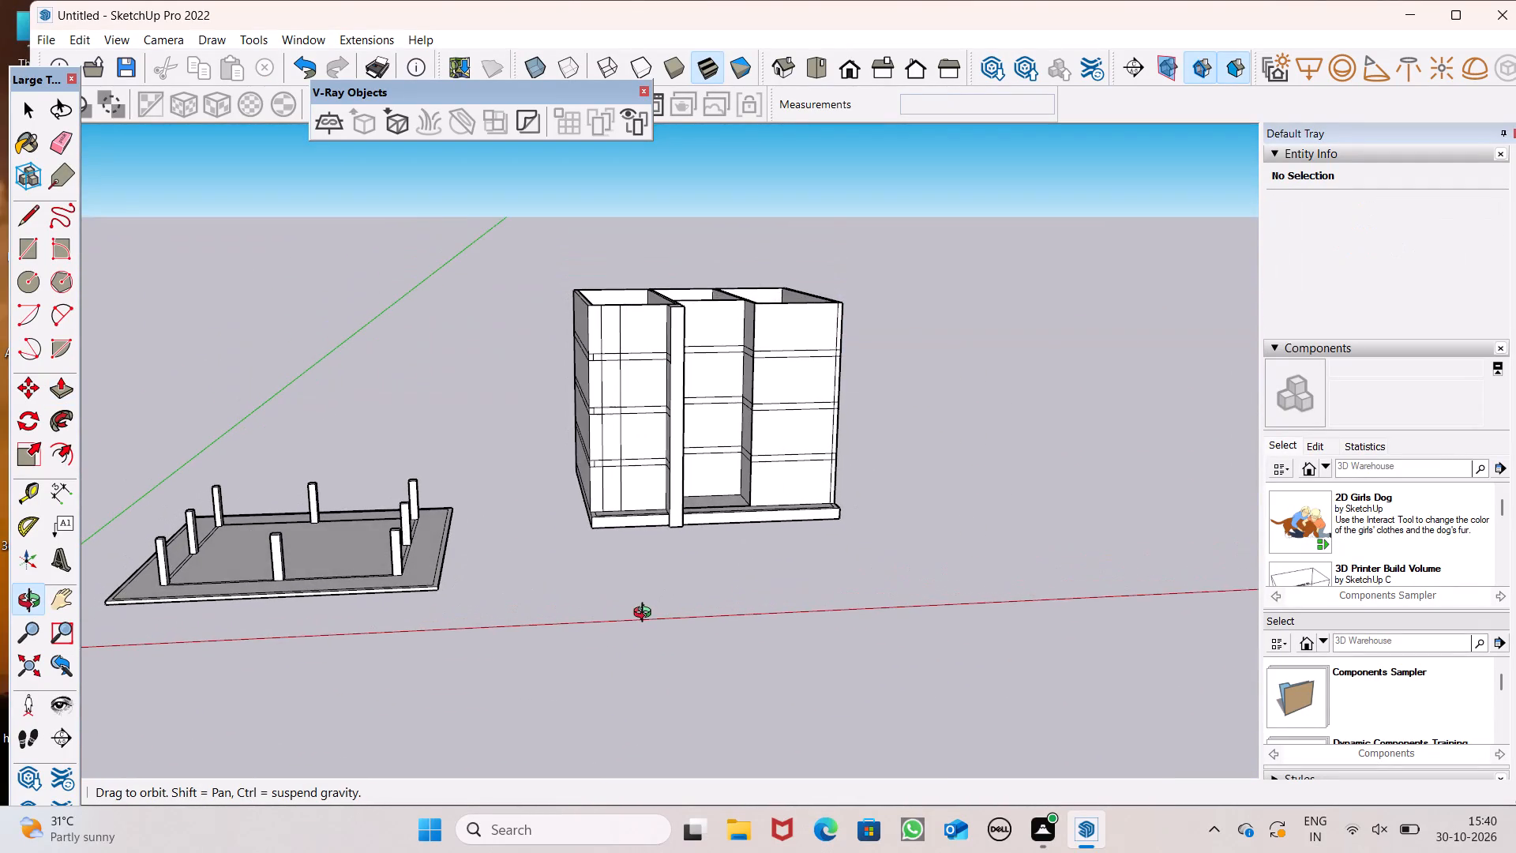
{"action": "middle_click_drag", "start_coordinate": [646, 614], "coordinate": [636, 626]}
{"action": "scroll", "coordinate": [647, 553], "scroll_direction": "down", "scroll_amount": 2}
{"action": "middle_click_drag", "start_coordinate": [647, 551], "coordinate": [748, 607]}
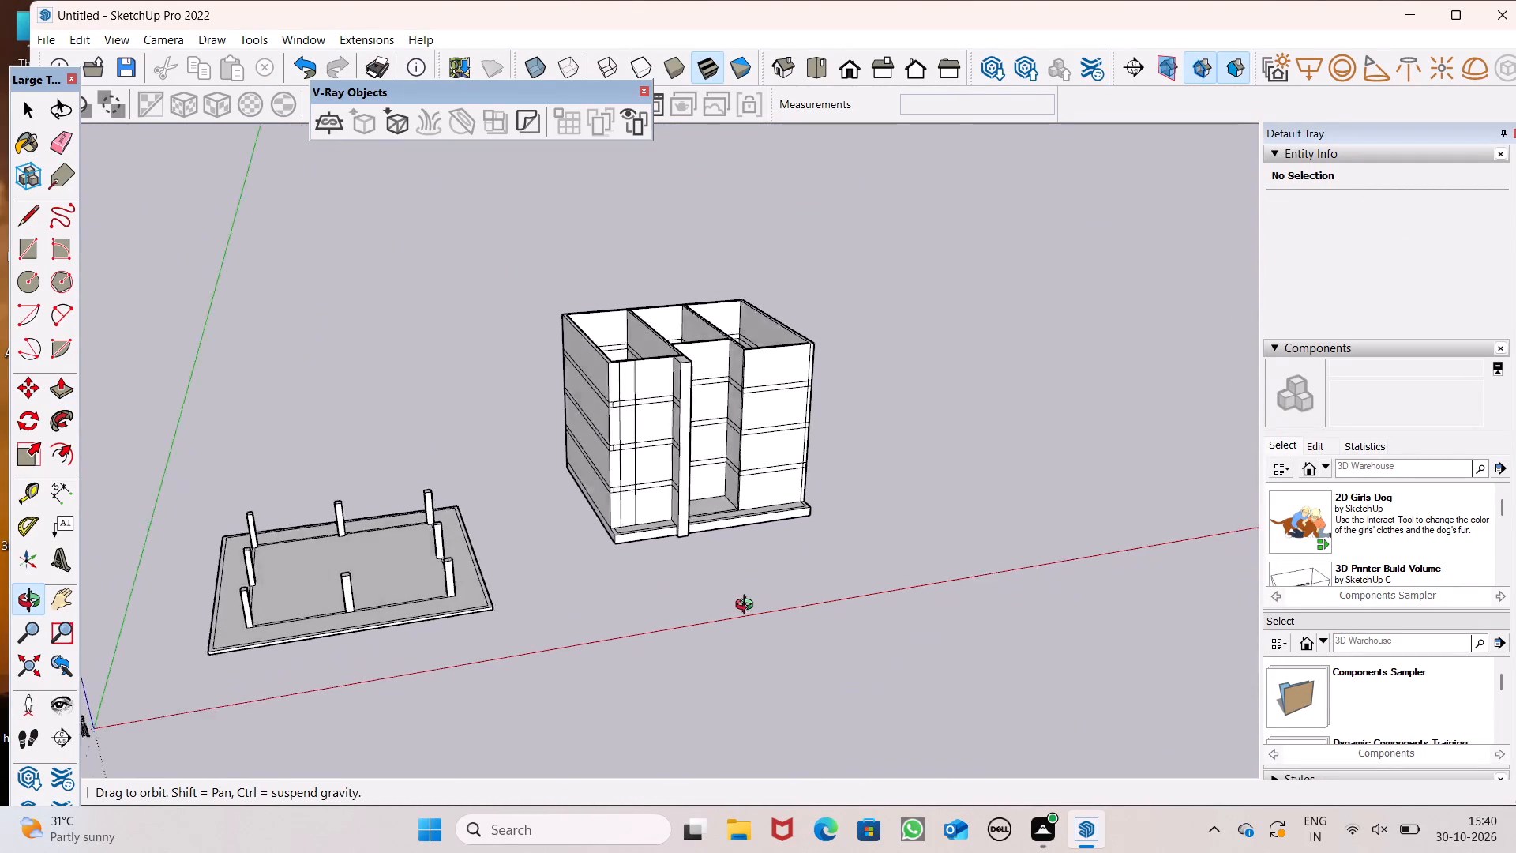
{"action": "middle_click_drag", "start_coordinate": [748, 607], "coordinate": [850, 611]}
{"action": "scroll", "coordinate": [713, 524], "scroll_direction": "down", "scroll_amount": 1}
{"action": "scroll", "coordinate": [712, 523], "scroll_direction": "up", "scroll_amount": 3}
{"action": "scroll", "coordinate": [707, 520], "scroll_direction": "down", "scroll_amount": 1}
{"action": "scroll", "coordinate": [704, 520], "scroll_direction": "up", "scroll_amount": 7}
{"action": "middle_click_drag", "start_coordinate": [640, 516], "coordinate": [612, 554]}
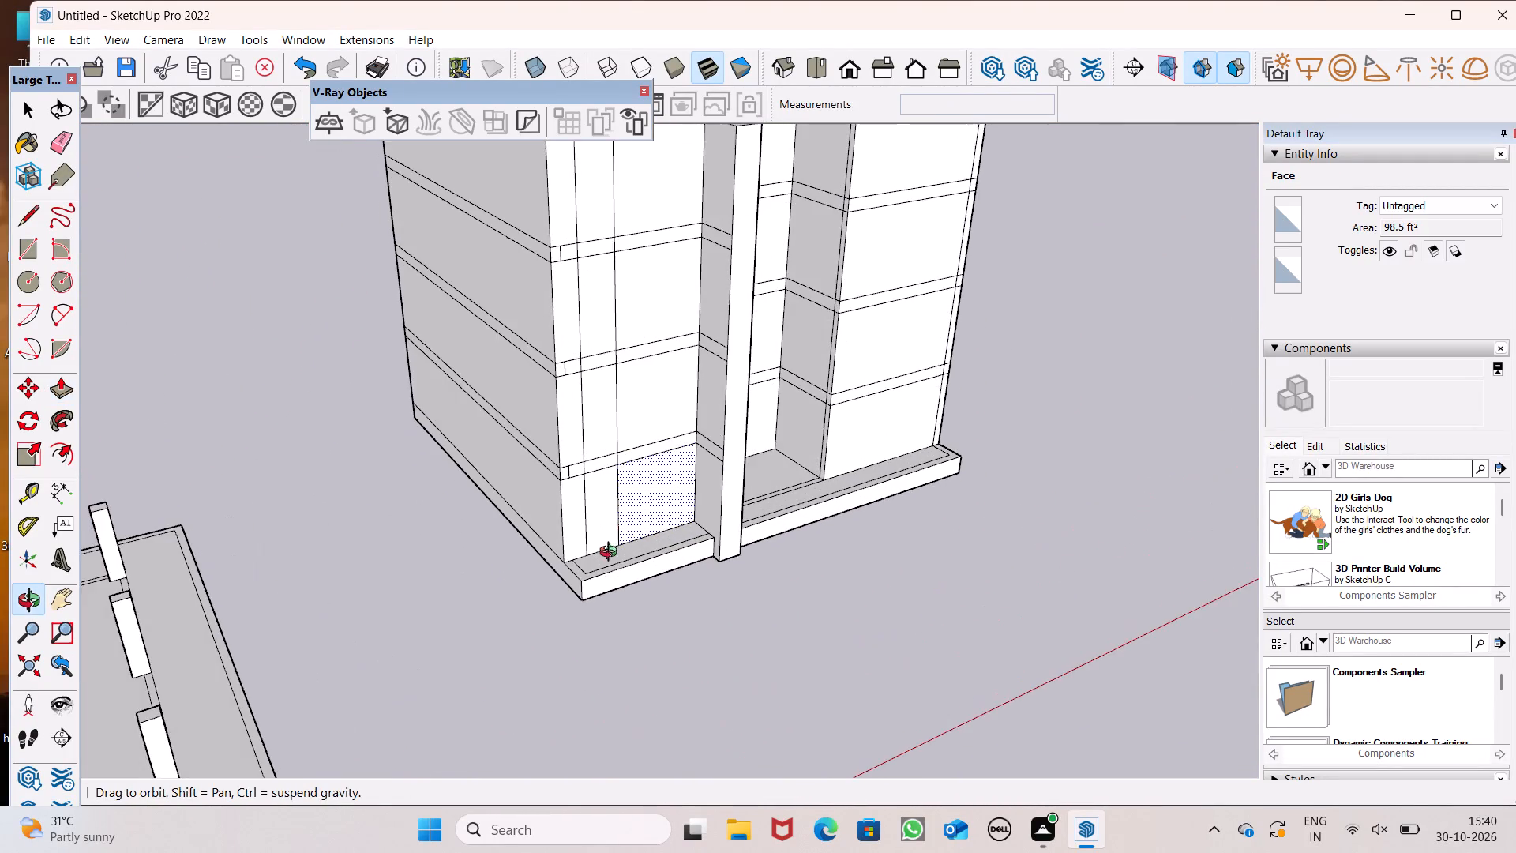
{"action": "middle_click_drag", "start_coordinate": [612, 554], "coordinate": [602, 552]}
{"action": "scroll", "coordinate": [572, 454], "scroll_direction": "down", "scroll_amount": 6}
{"action": "middle_click_drag", "start_coordinate": [568, 472], "coordinate": [523, 457]}
{"action": "scroll", "coordinate": [513, 363], "scroll_direction": "up", "scroll_amount": 6}
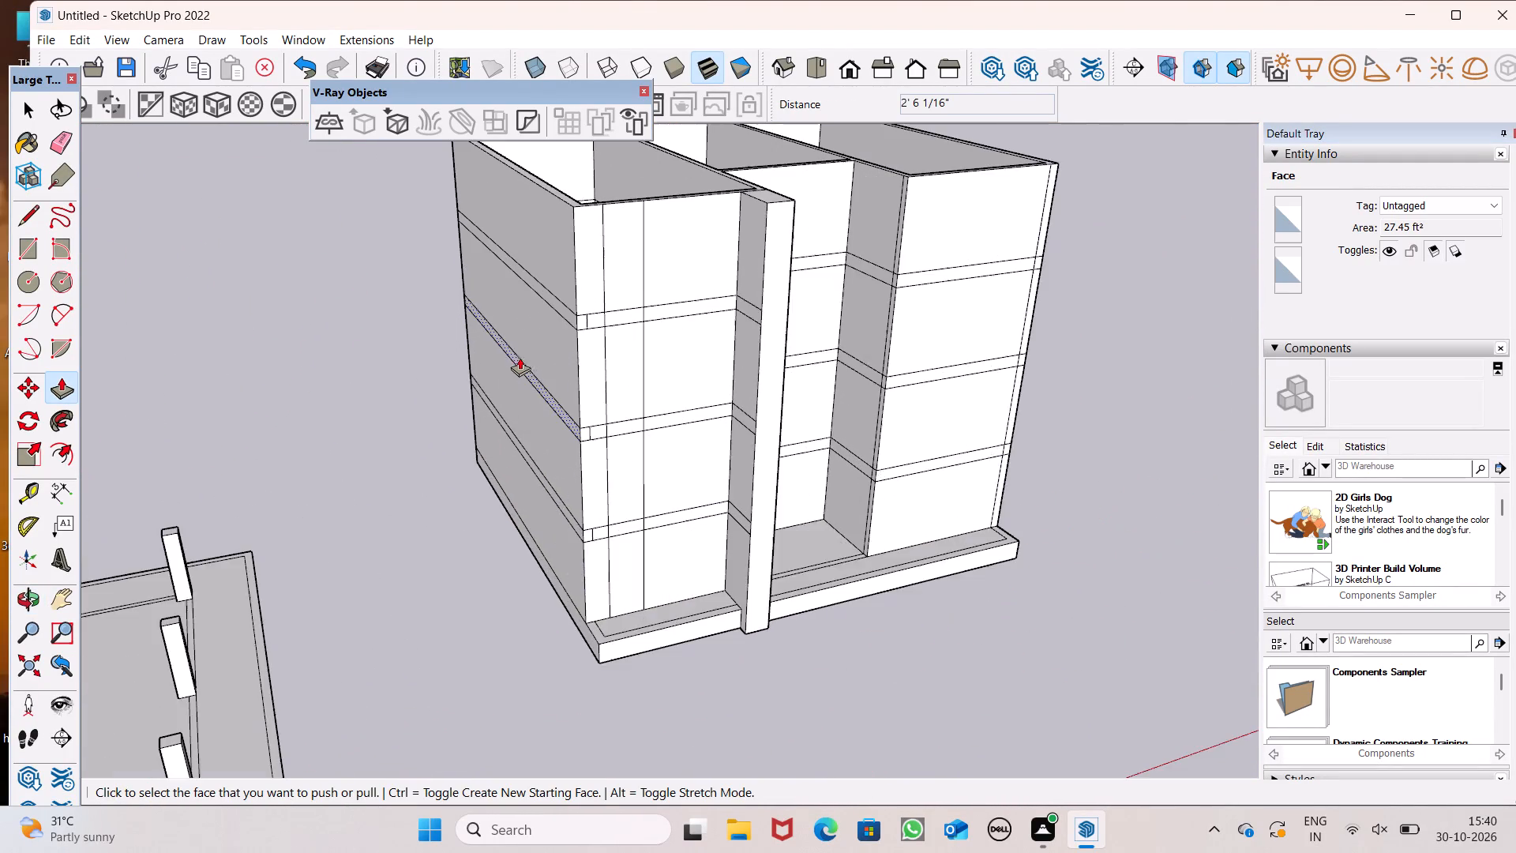
Erase the three sets of floor-band edges crossing the full-height strip at the front wall's outer corner.
{"action": "middle_click_drag", "start_coordinate": [666, 430], "coordinate": [549, 415]}
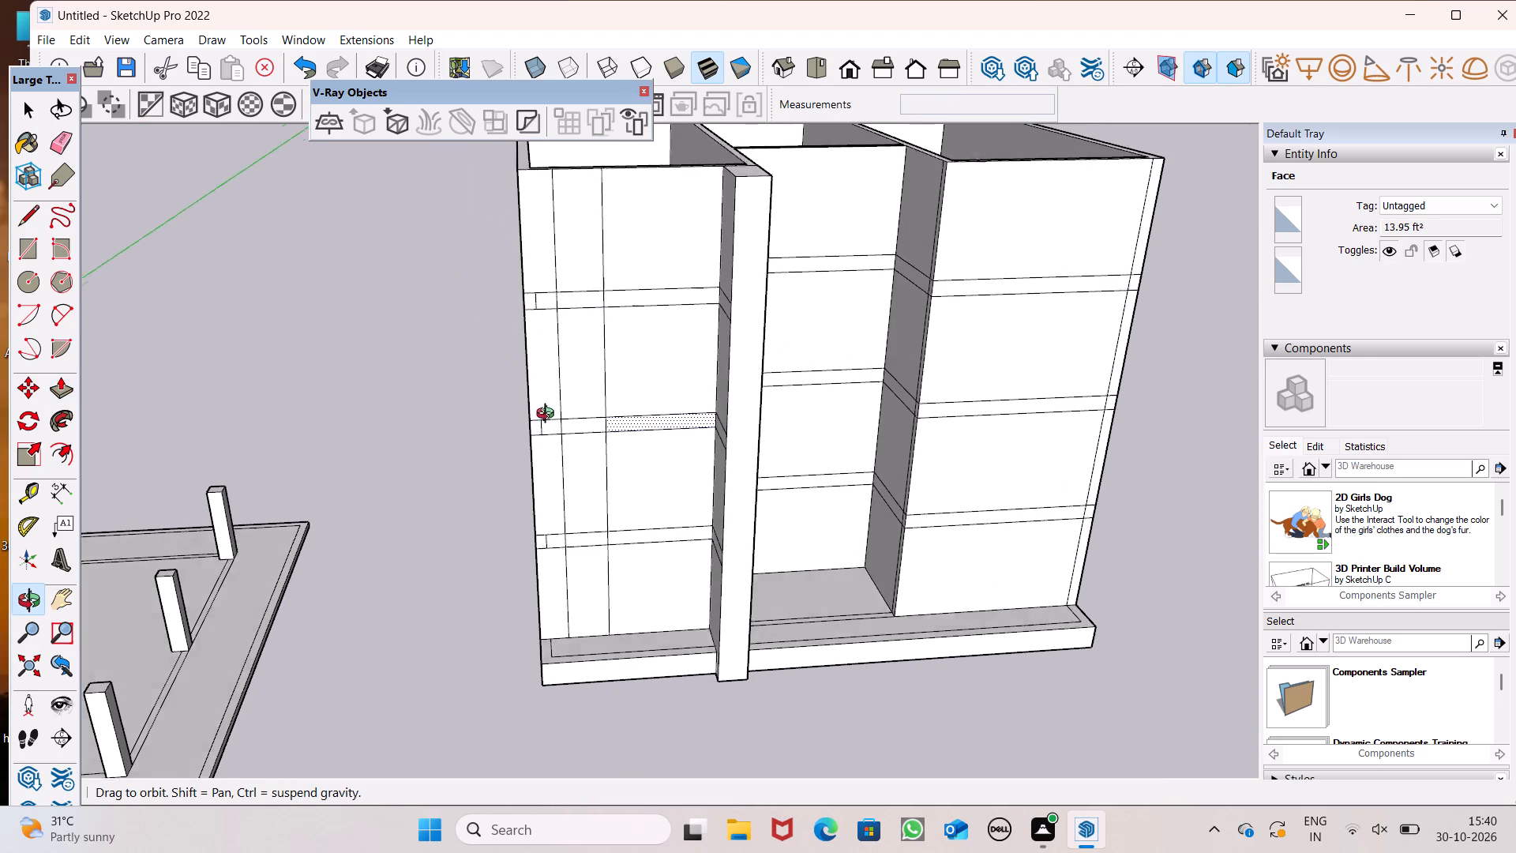
{"action": "middle_click_drag", "start_coordinate": [549, 415], "coordinate": [548, 408]}
{"action": "left_click", "coordinate": [55, 134]}
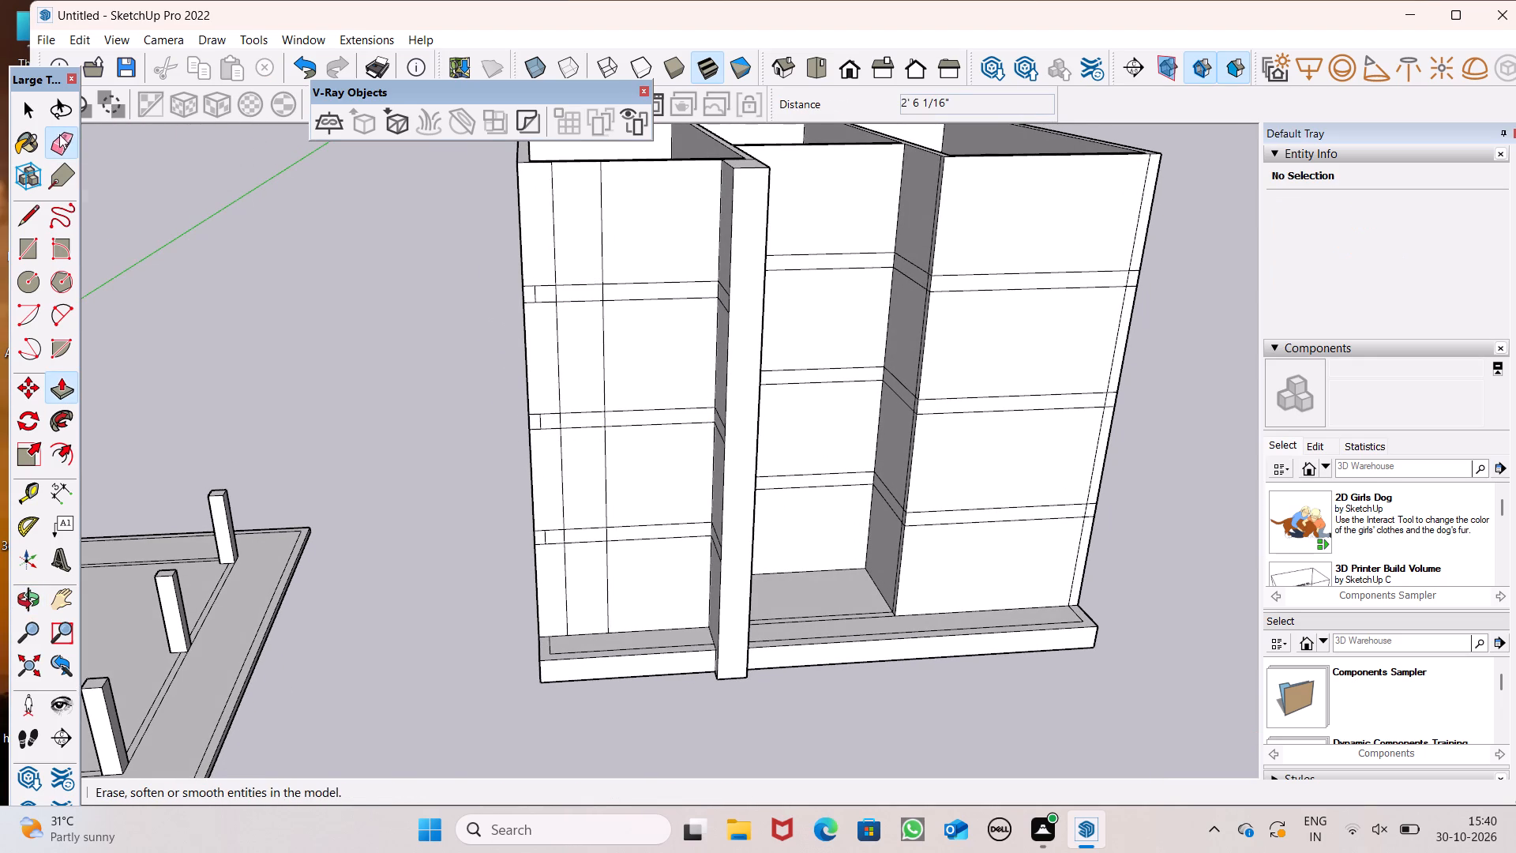
{"action": "scroll", "coordinate": [474, 349], "scroll_direction": "up", "scroll_amount": 11}
{"action": "scroll", "coordinate": [523, 403], "scroll_direction": "down", "scroll_amount": 6}
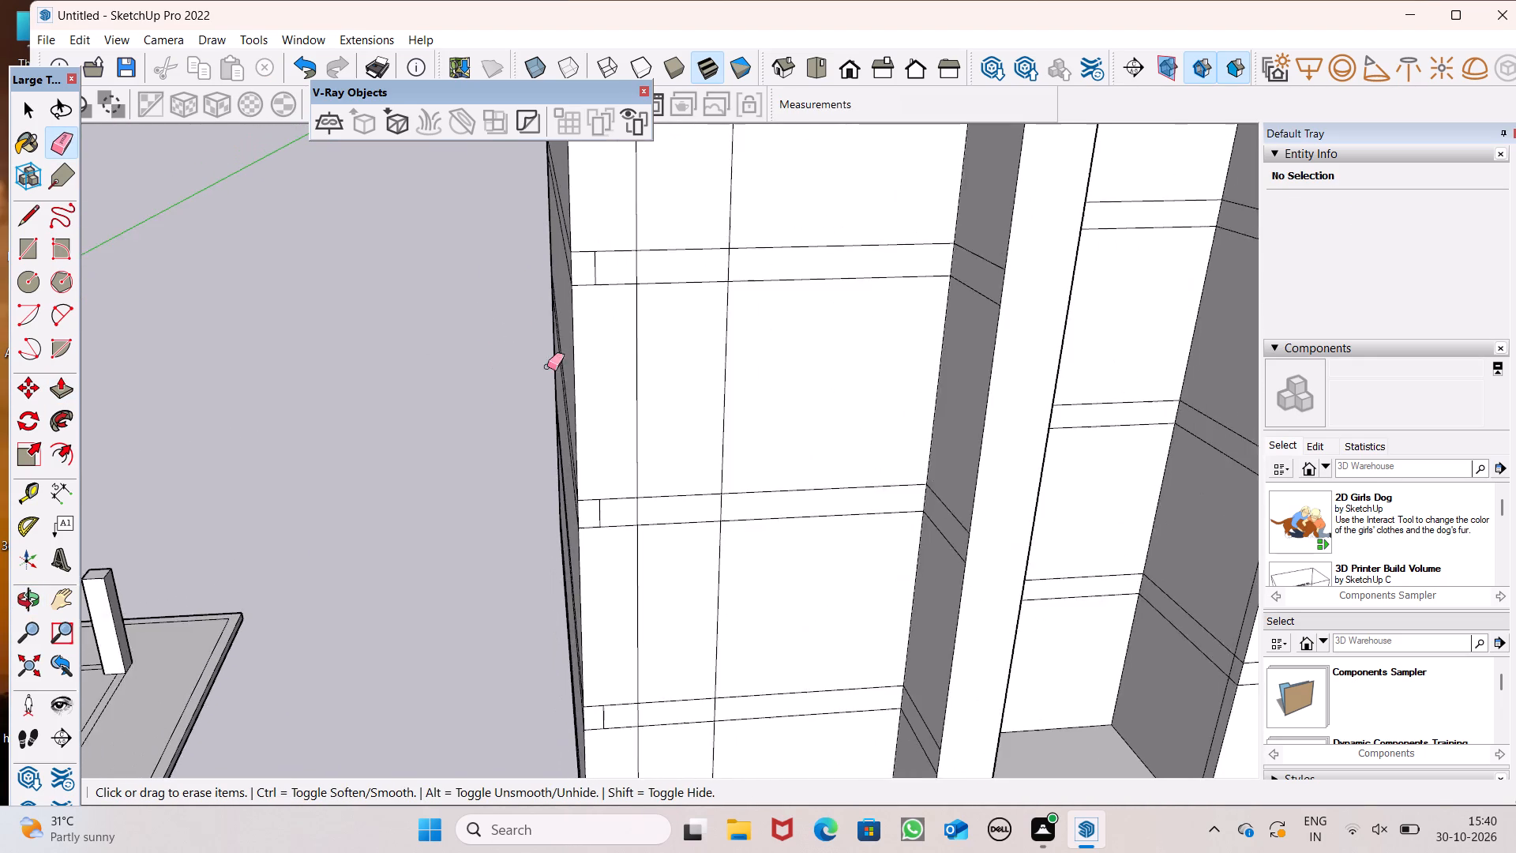
{"action": "scroll", "coordinate": [600, 292], "scroll_direction": "up", "scroll_amount": 5}
{"action": "left_click_drag", "start_coordinate": [580, 215], "coordinate": [608, 216]}
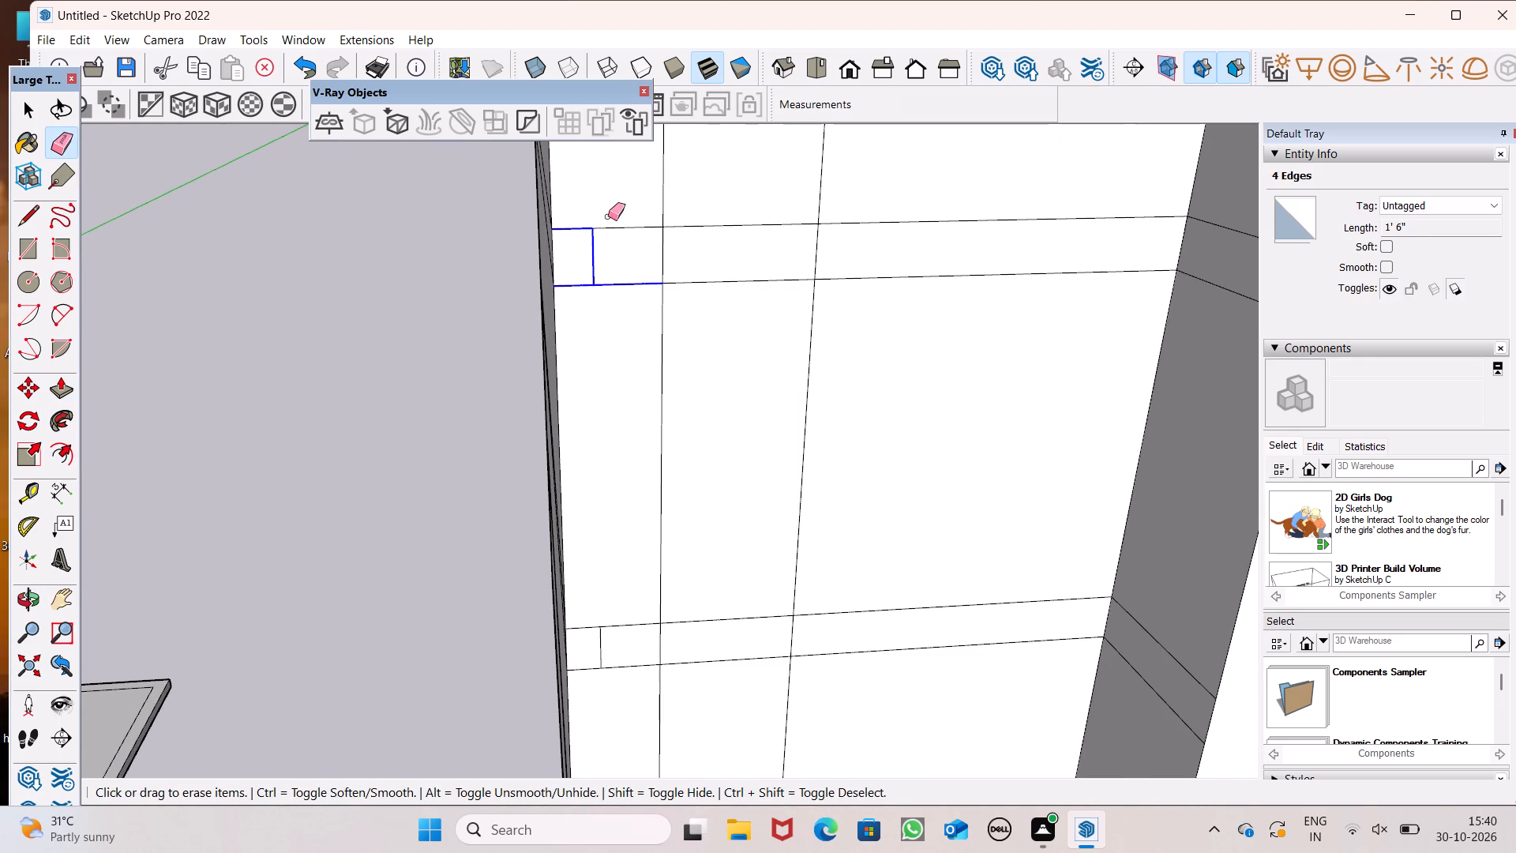
{"action": "left_click_drag", "start_coordinate": [608, 216], "coordinate": [610, 231]}
{"action": "scroll", "coordinate": [611, 171], "scroll_direction": "down", "scroll_amount": 6}
{"action": "left_click_drag", "start_coordinate": [595, 451], "coordinate": [615, 471]}
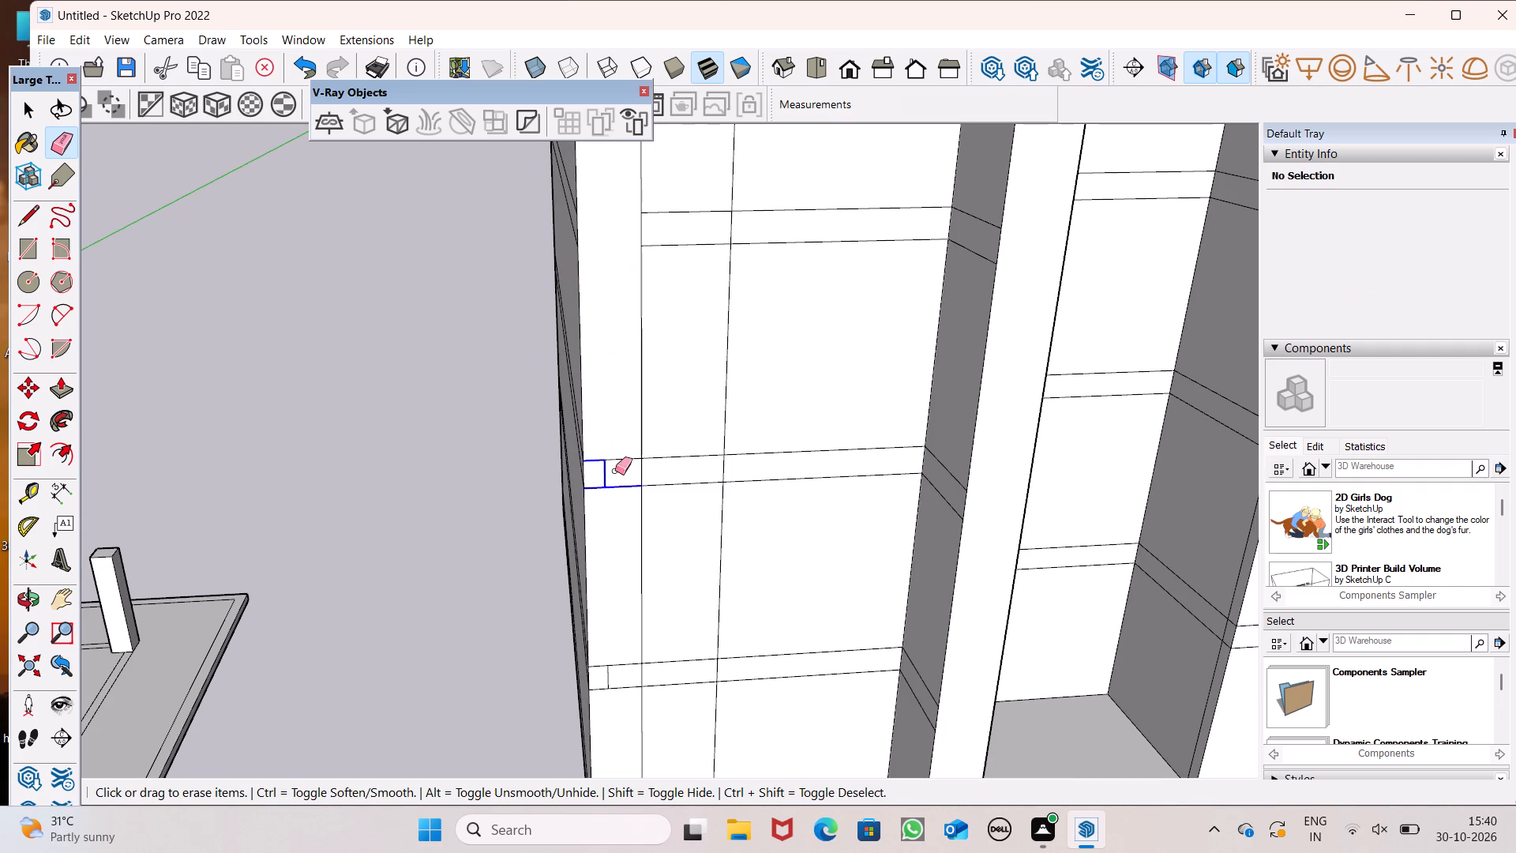
{"action": "left_click_drag", "start_coordinate": [615, 471], "coordinate": [616, 458]}
{"action": "scroll", "coordinate": [603, 366], "scroll_direction": "down", "scroll_amount": 8}
{"action": "scroll", "coordinate": [601, 554], "scroll_direction": "up", "scroll_amount": 6}
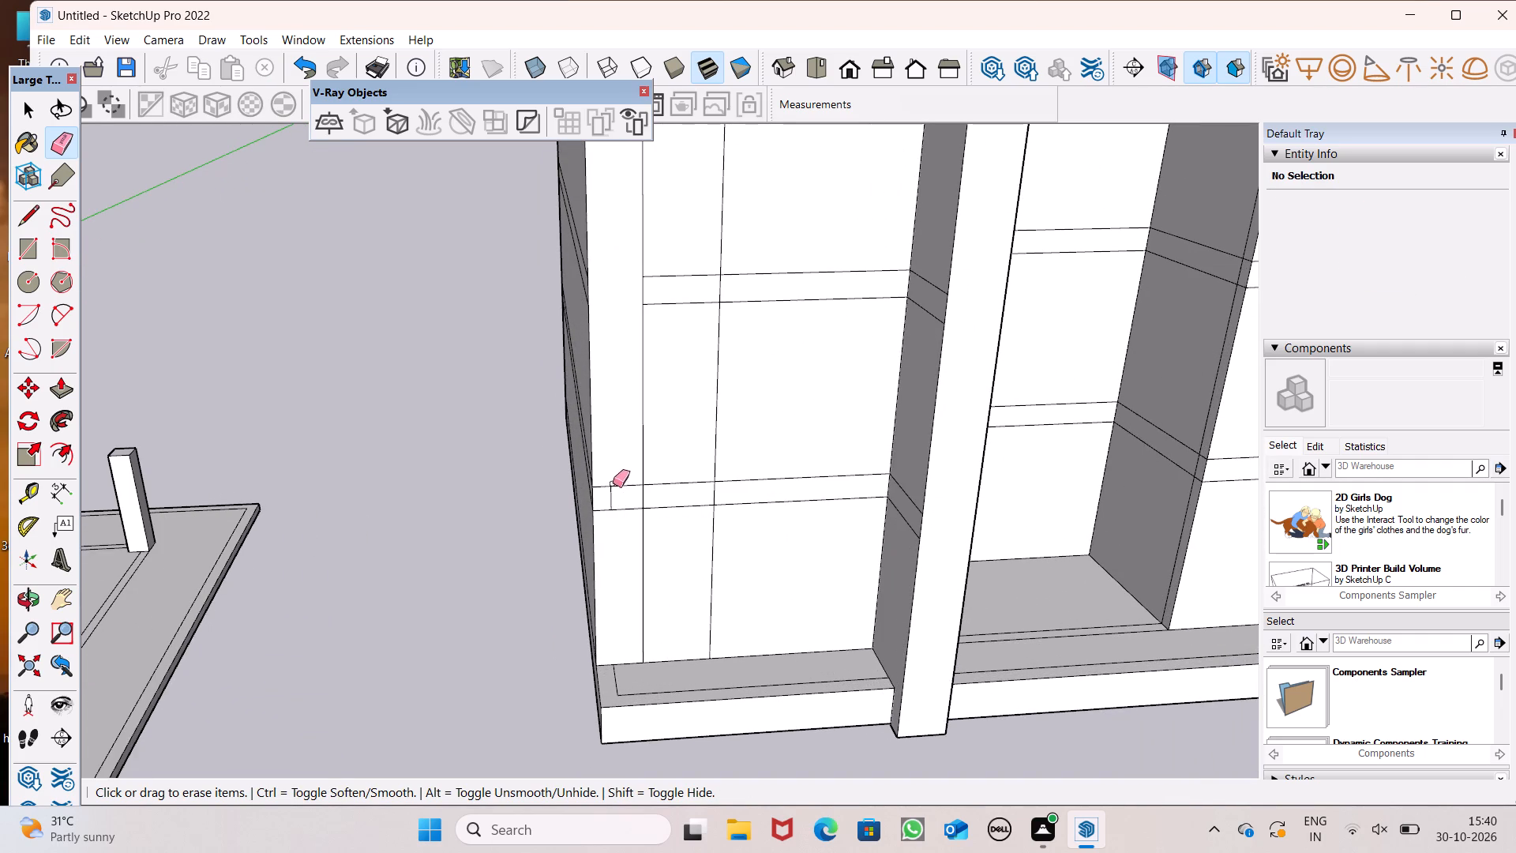
{"action": "left_click_drag", "start_coordinate": [613, 481], "coordinate": [632, 489]}
{"action": "scroll", "coordinate": [625, 490], "scroll_direction": "down", "scroll_amount": 5}
Pull the cleared corner strip 4' out from the front wall to the slab edge as a full-height pier.
{"action": "middle_click_drag", "start_coordinate": [614, 549], "coordinate": [646, 541]}
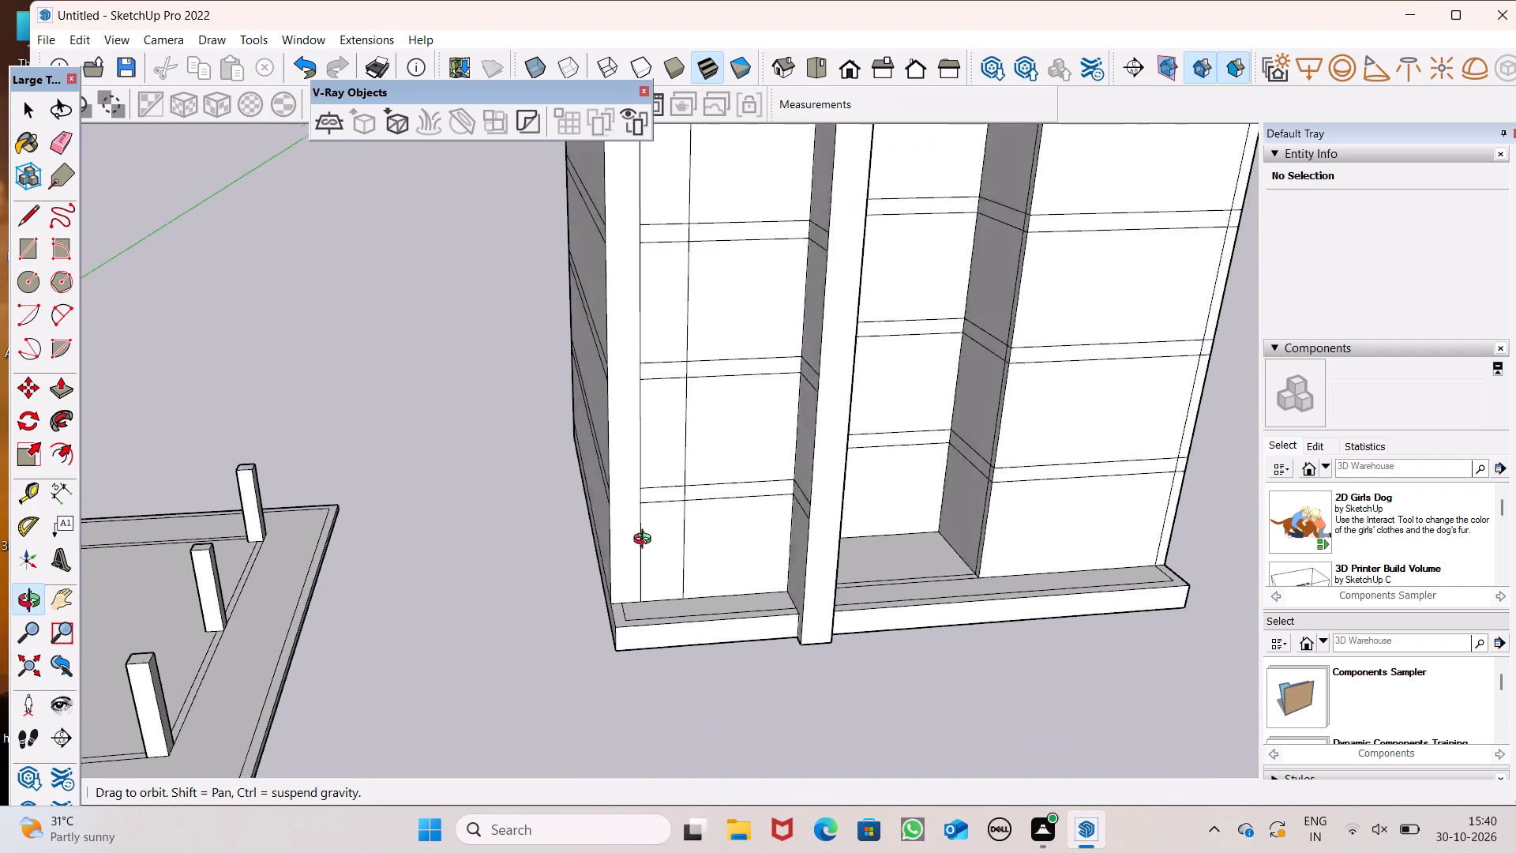
{"action": "middle_click_drag", "start_coordinate": [646, 541], "coordinate": [737, 676]}
{"action": "scroll", "coordinate": [725, 671], "scroll_direction": "down", "scroll_amount": 2}
{"action": "middle_click_drag", "start_coordinate": [730, 671], "coordinate": [709, 667]}
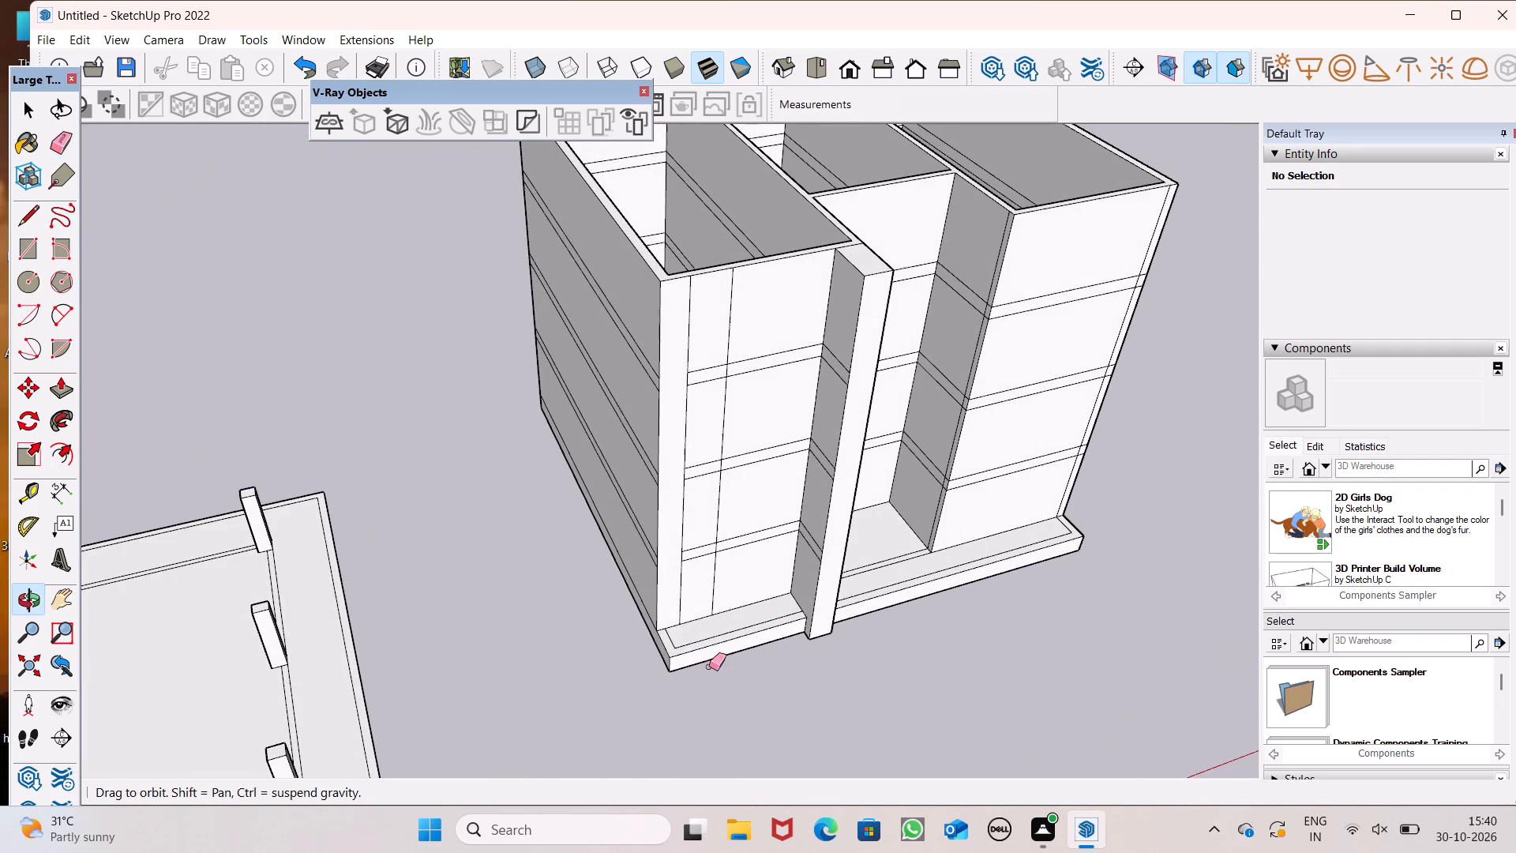
{"action": "left_click", "coordinate": [56, 390]}
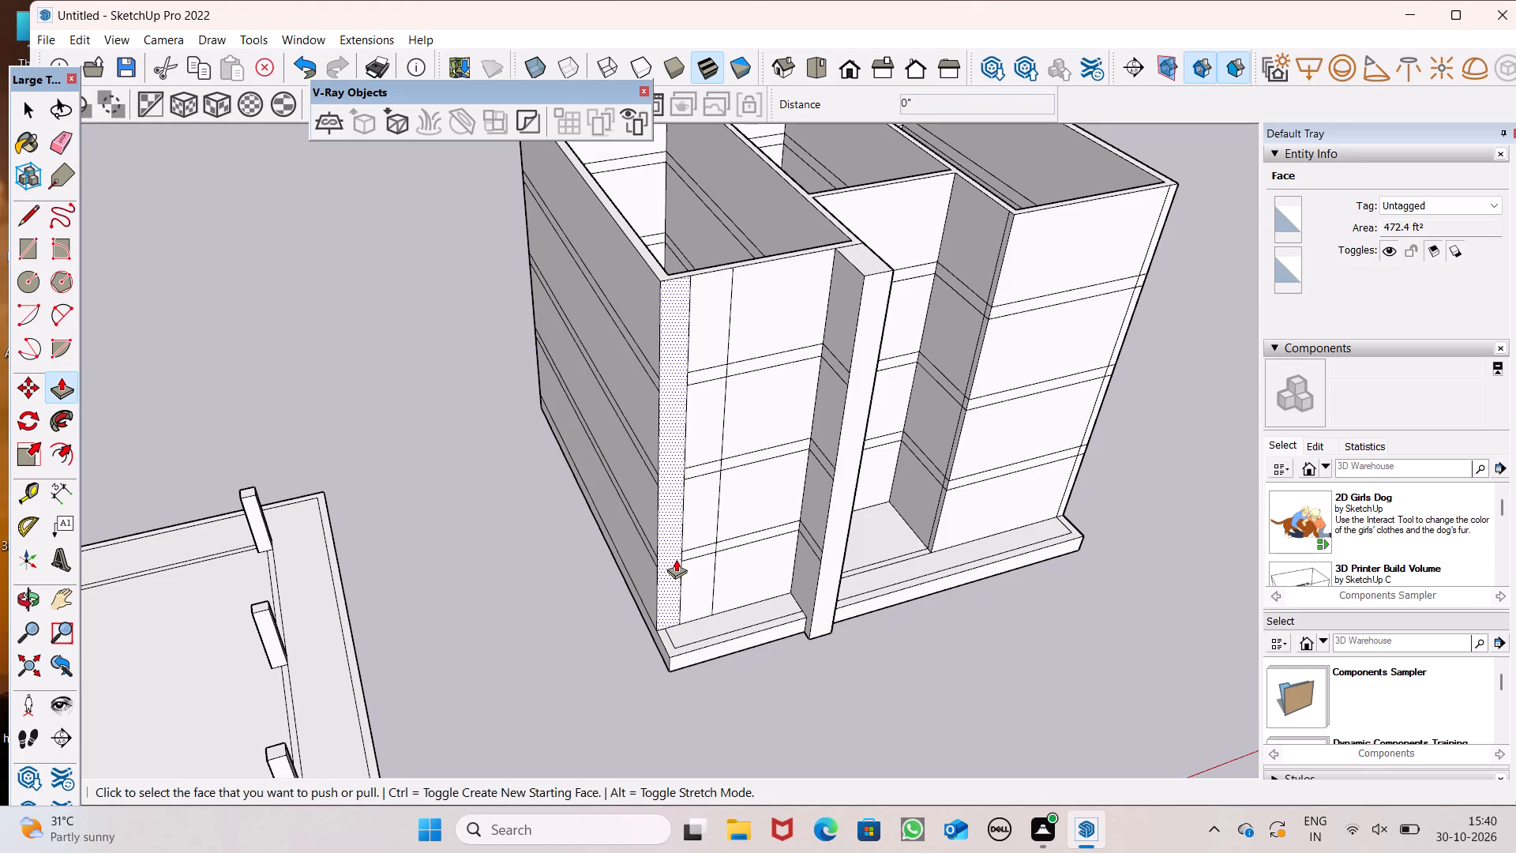
{"action": "left_click_drag", "start_coordinate": [674, 558], "coordinate": [681, 581]}
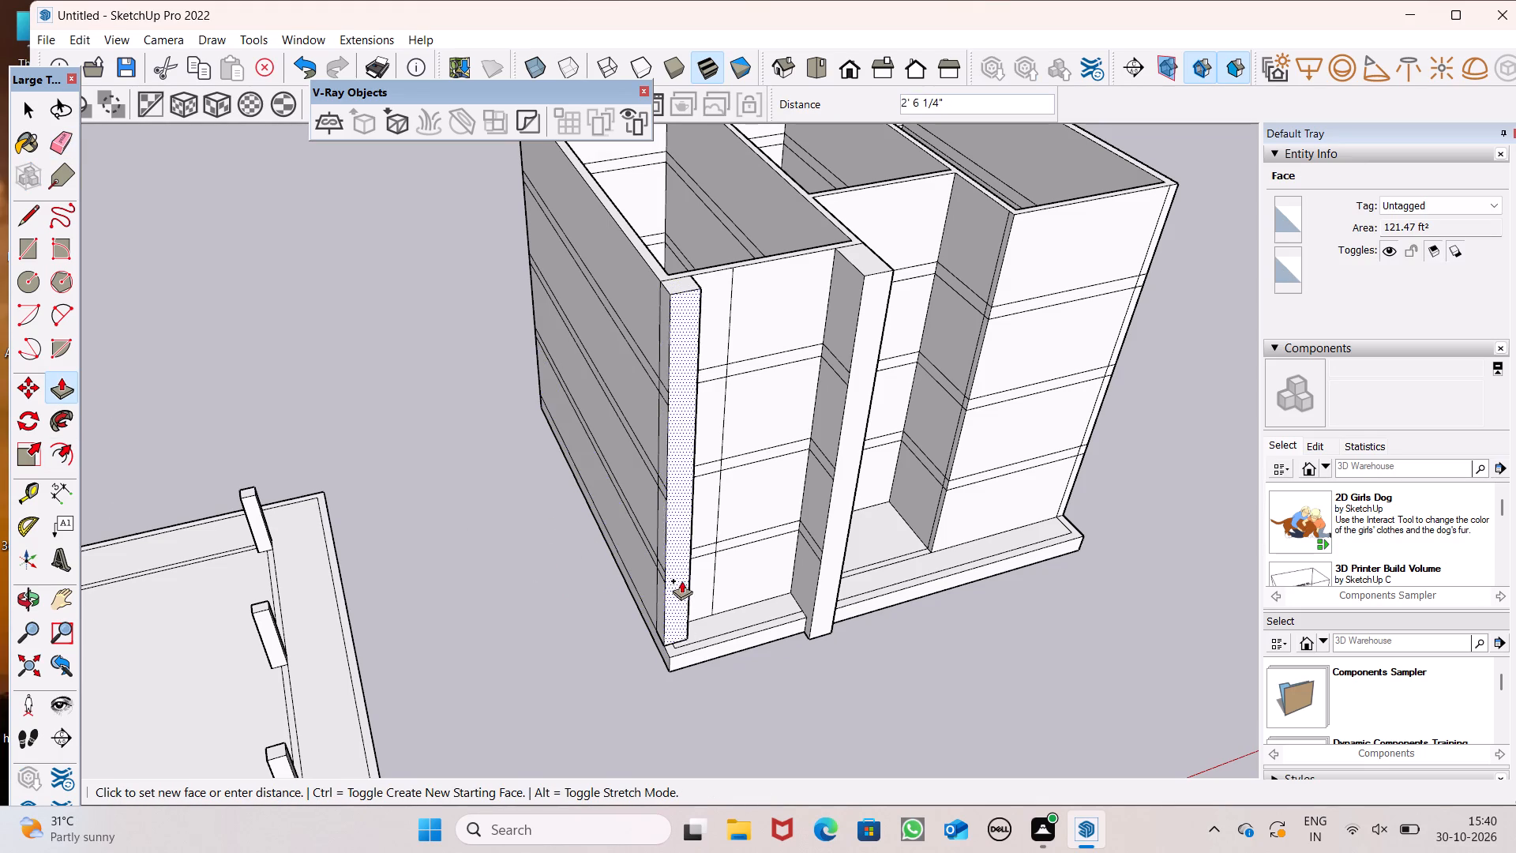
{"action": "left_click_drag", "start_coordinate": [681, 581], "coordinate": [665, 664]}
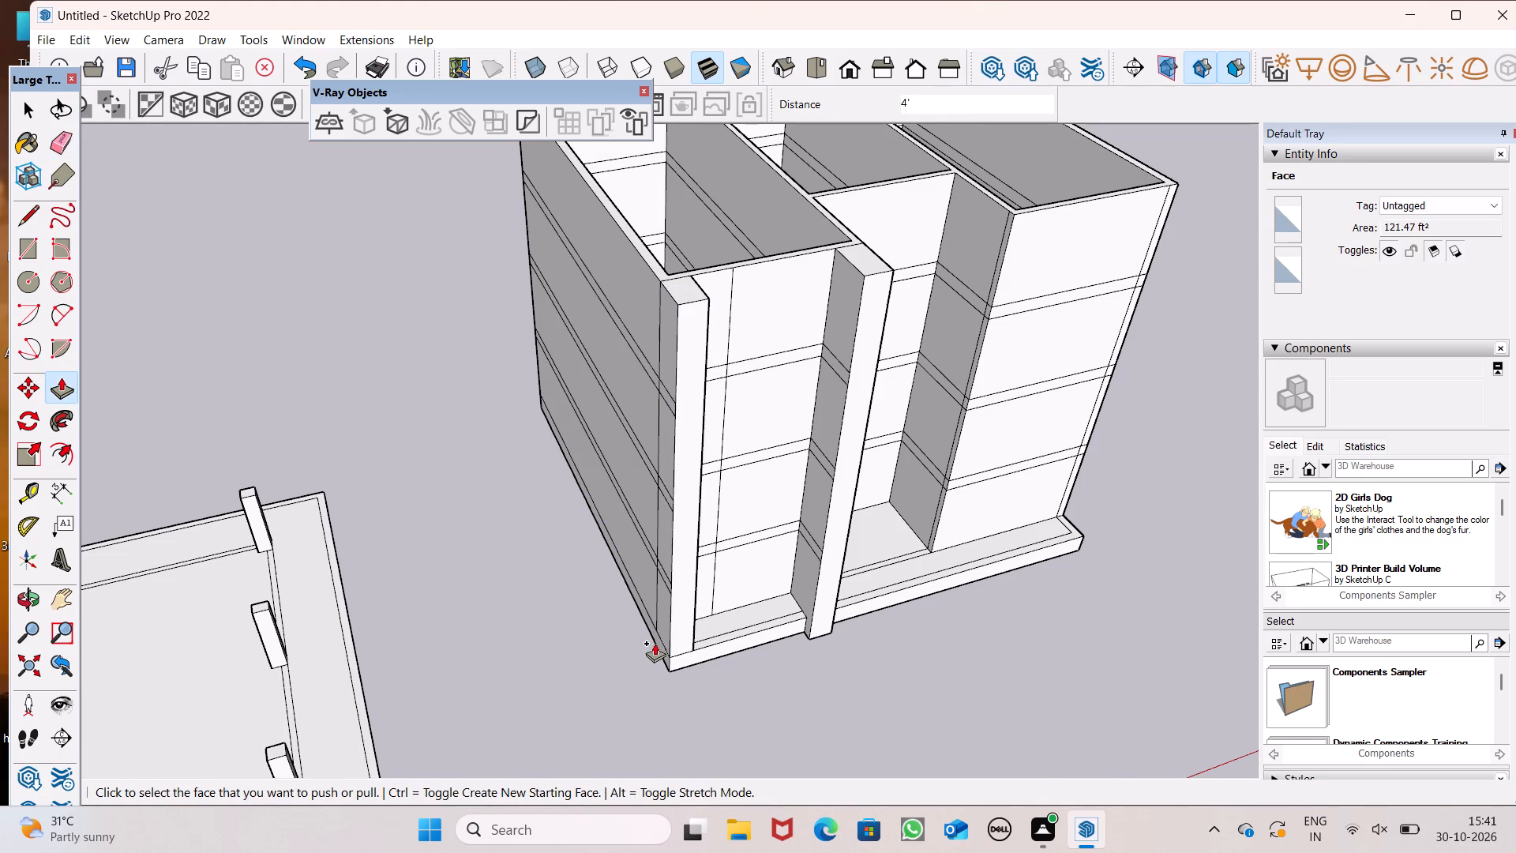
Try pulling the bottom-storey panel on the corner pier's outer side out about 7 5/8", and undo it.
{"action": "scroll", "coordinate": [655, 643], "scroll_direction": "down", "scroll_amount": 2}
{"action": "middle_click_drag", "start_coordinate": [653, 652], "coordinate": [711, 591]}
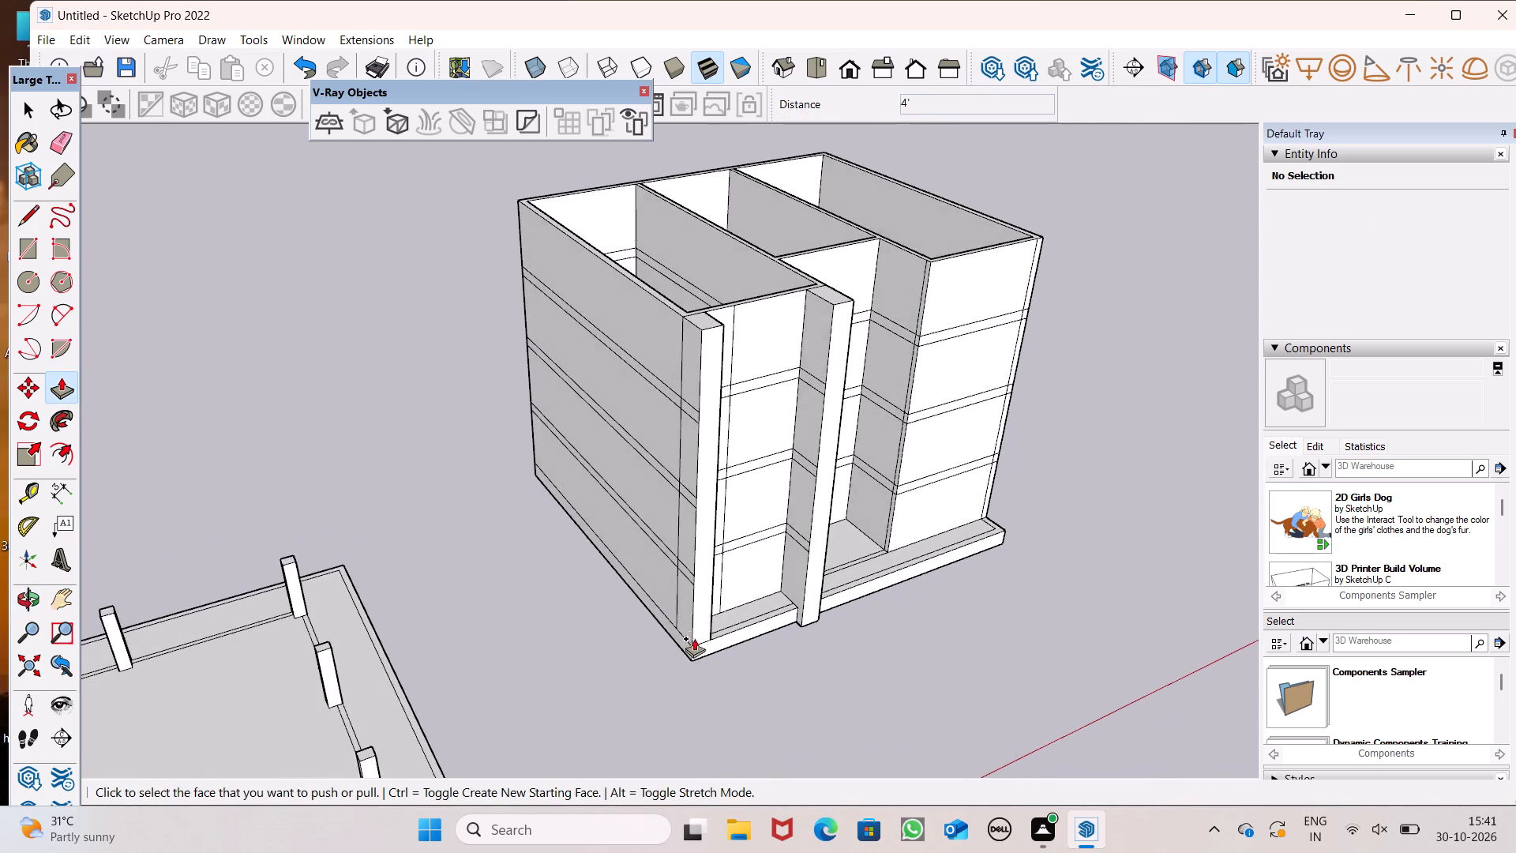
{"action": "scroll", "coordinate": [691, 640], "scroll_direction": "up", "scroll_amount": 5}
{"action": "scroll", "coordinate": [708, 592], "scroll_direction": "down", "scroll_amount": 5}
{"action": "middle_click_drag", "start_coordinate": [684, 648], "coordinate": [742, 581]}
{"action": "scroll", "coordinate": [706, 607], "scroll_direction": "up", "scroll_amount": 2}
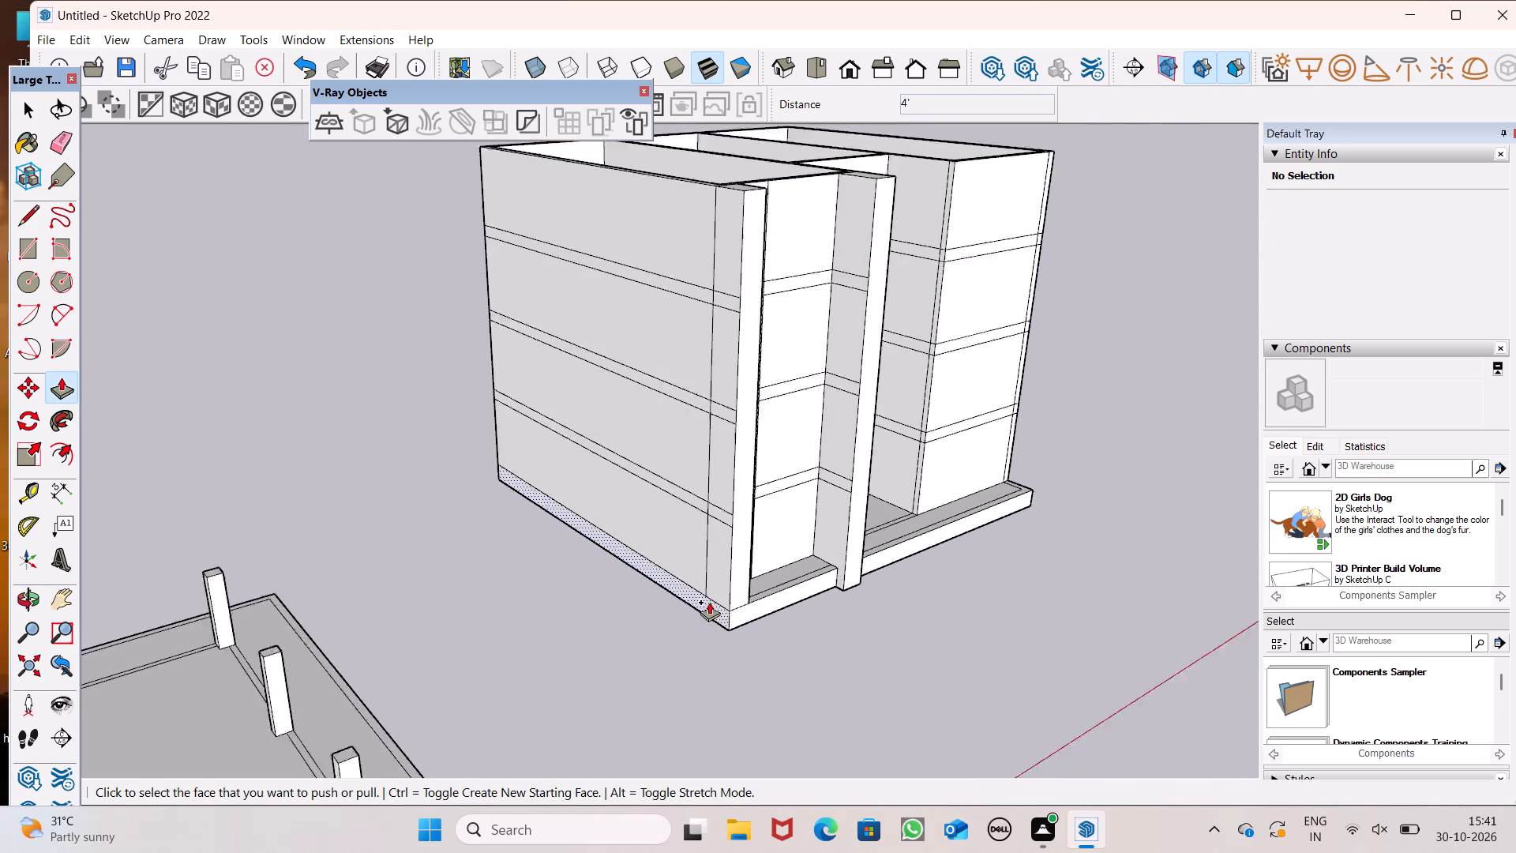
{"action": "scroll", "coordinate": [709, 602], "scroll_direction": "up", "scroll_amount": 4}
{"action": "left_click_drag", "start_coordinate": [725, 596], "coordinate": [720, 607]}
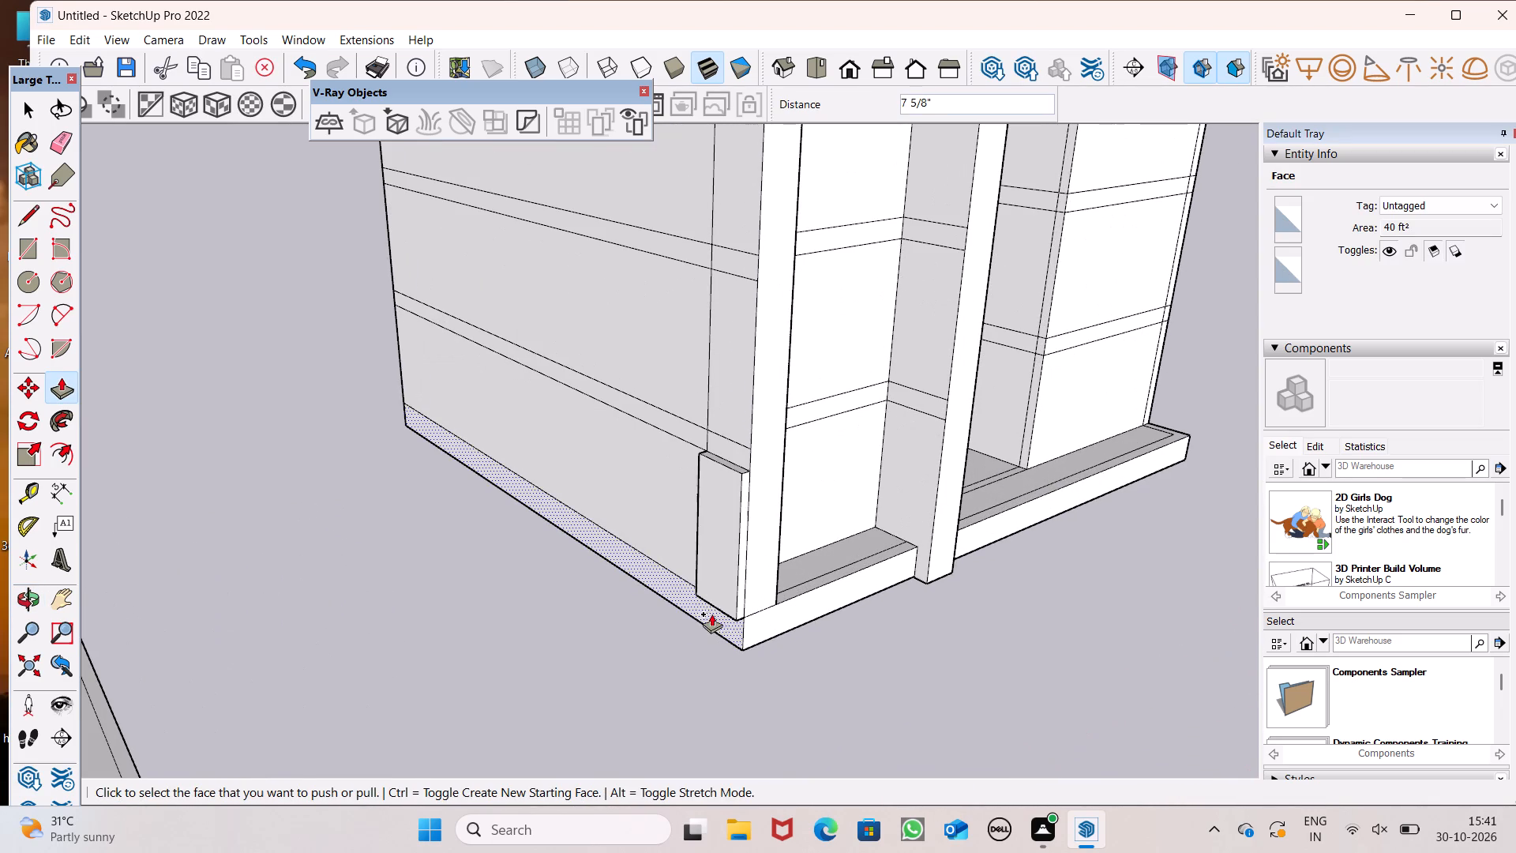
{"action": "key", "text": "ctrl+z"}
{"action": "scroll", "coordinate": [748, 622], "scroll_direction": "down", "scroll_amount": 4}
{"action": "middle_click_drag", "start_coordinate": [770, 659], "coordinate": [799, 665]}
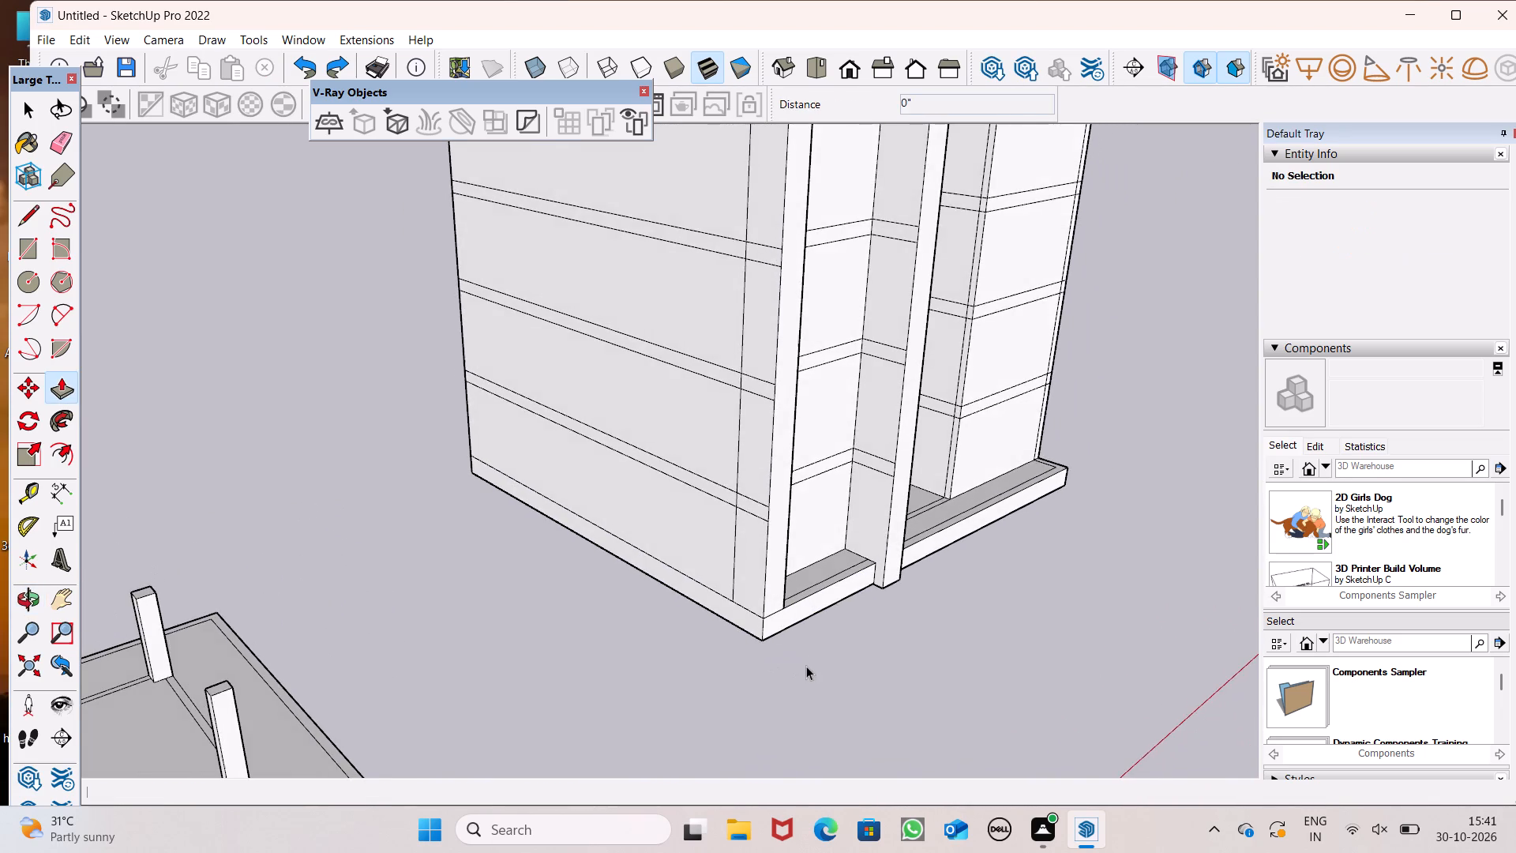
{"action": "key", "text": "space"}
Erase the floor-band edges crossing the corner pier's outer side face at each storey.
{"action": "scroll", "coordinate": [810, 667], "scroll_direction": "down", "scroll_amount": 2}
{"action": "middle_click_drag", "start_coordinate": [797, 655], "coordinate": [832, 685]}
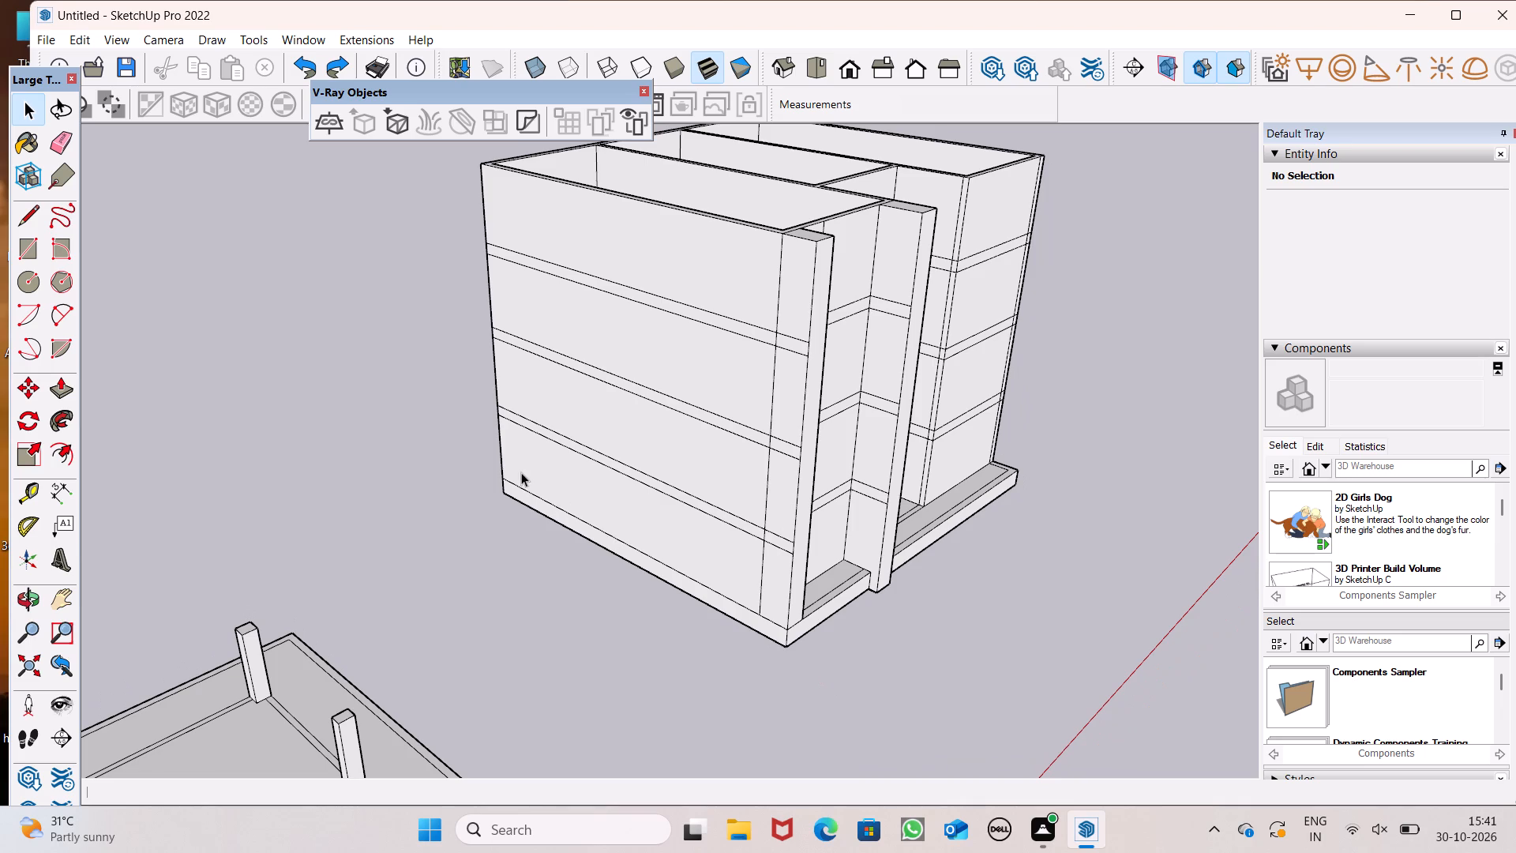
{"action": "left_click", "coordinate": [56, 148]}
{"action": "middle_click_drag", "start_coordinate": [367, 449], "coordinate": [459, 486]}
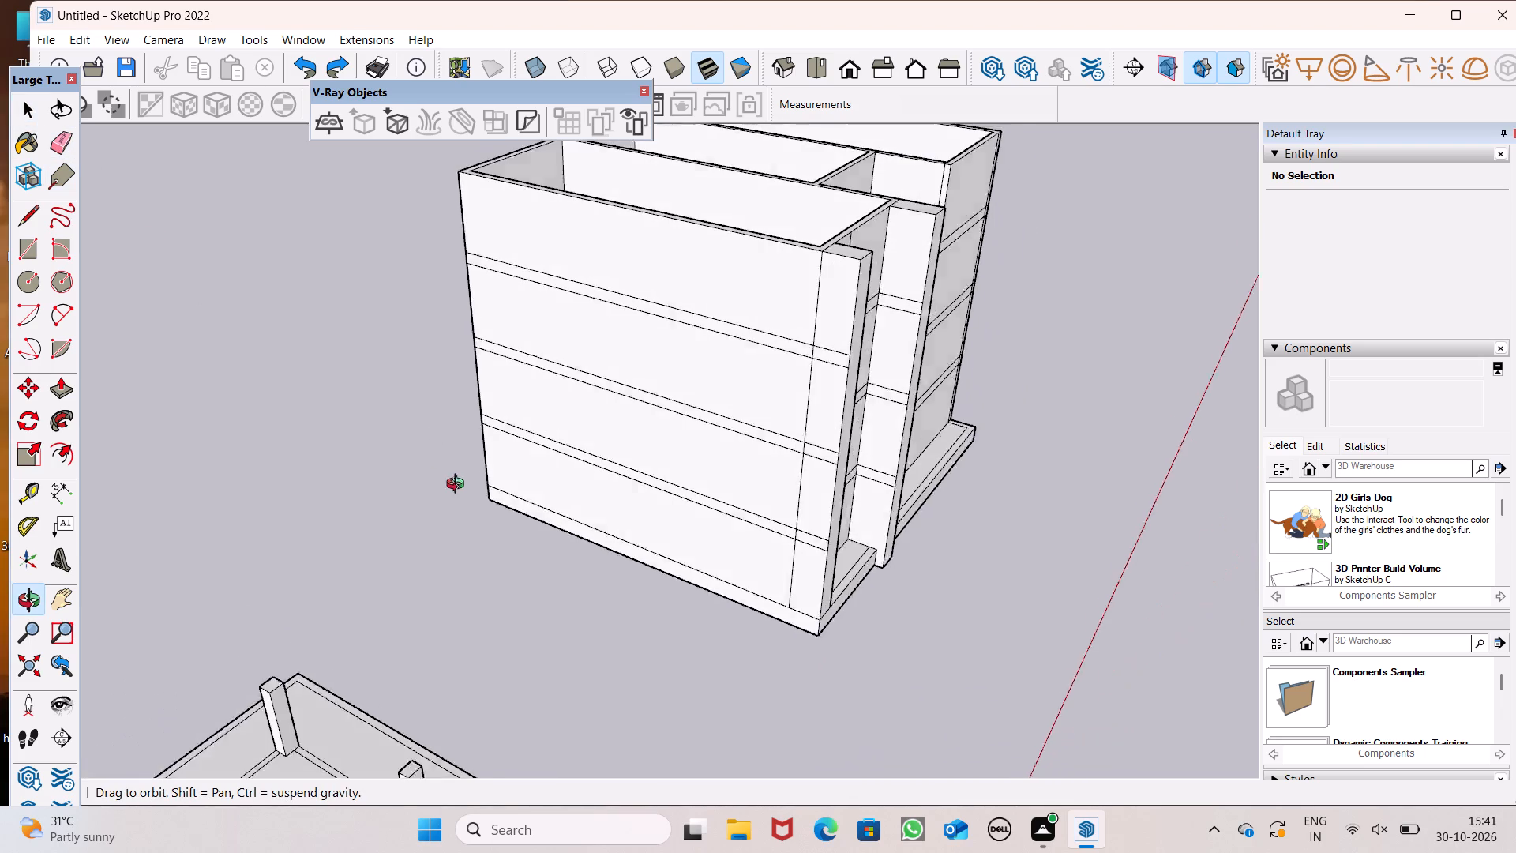
{"action": "middle_click_drag", "start_coordinate": [459, 486], "coordinate": [480, 488]}
{"action": "left_click_drag", "start_coordinate": [846, 348], "coordinate": [847, 431]}
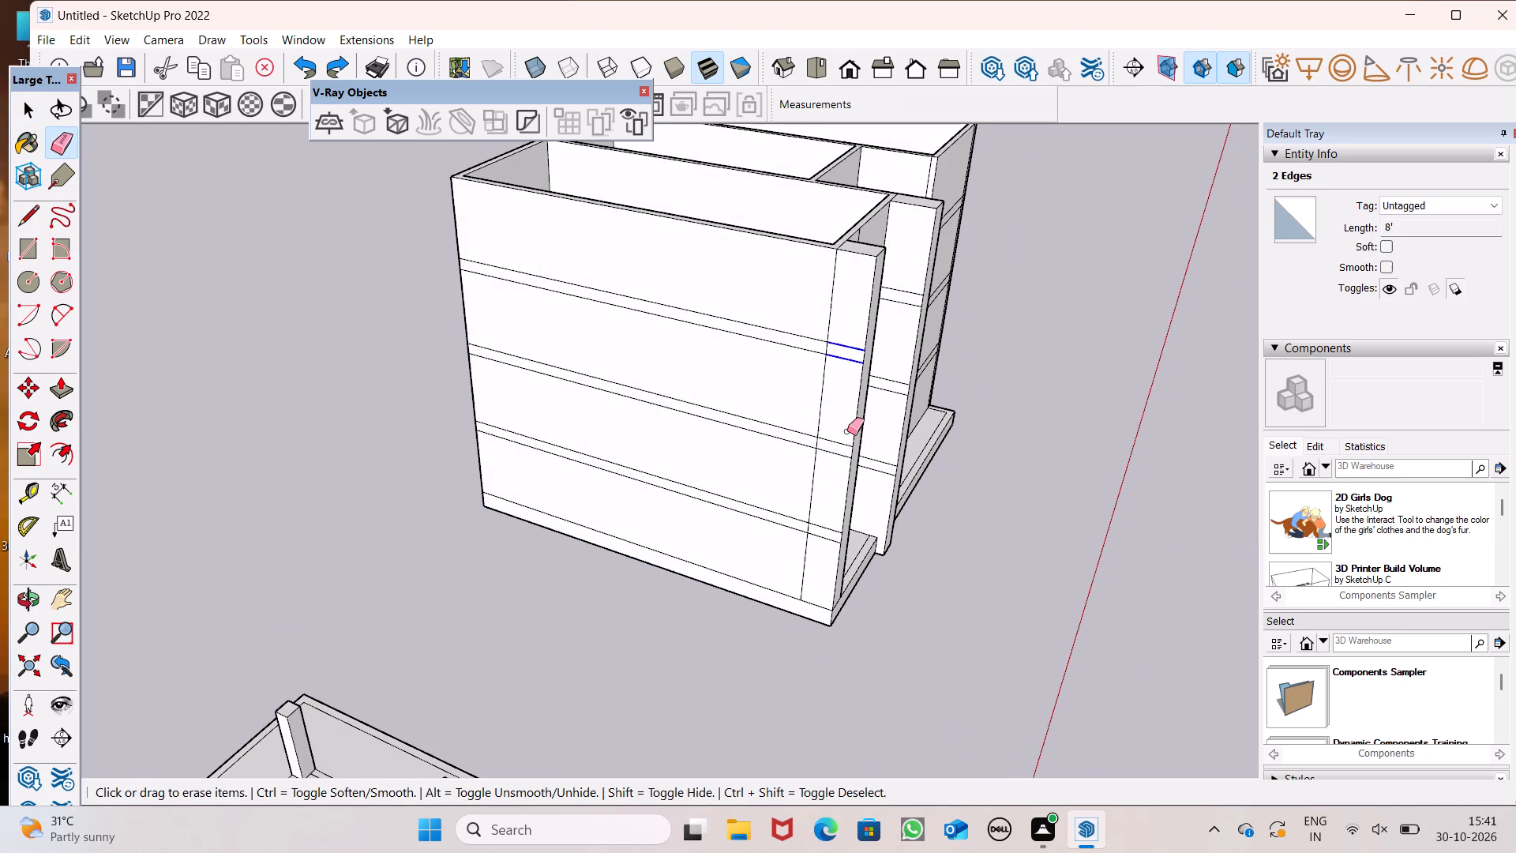
{"action": "left_click_drag", "start_coordinate": [847, 431], "coordinate": [846, 452]}
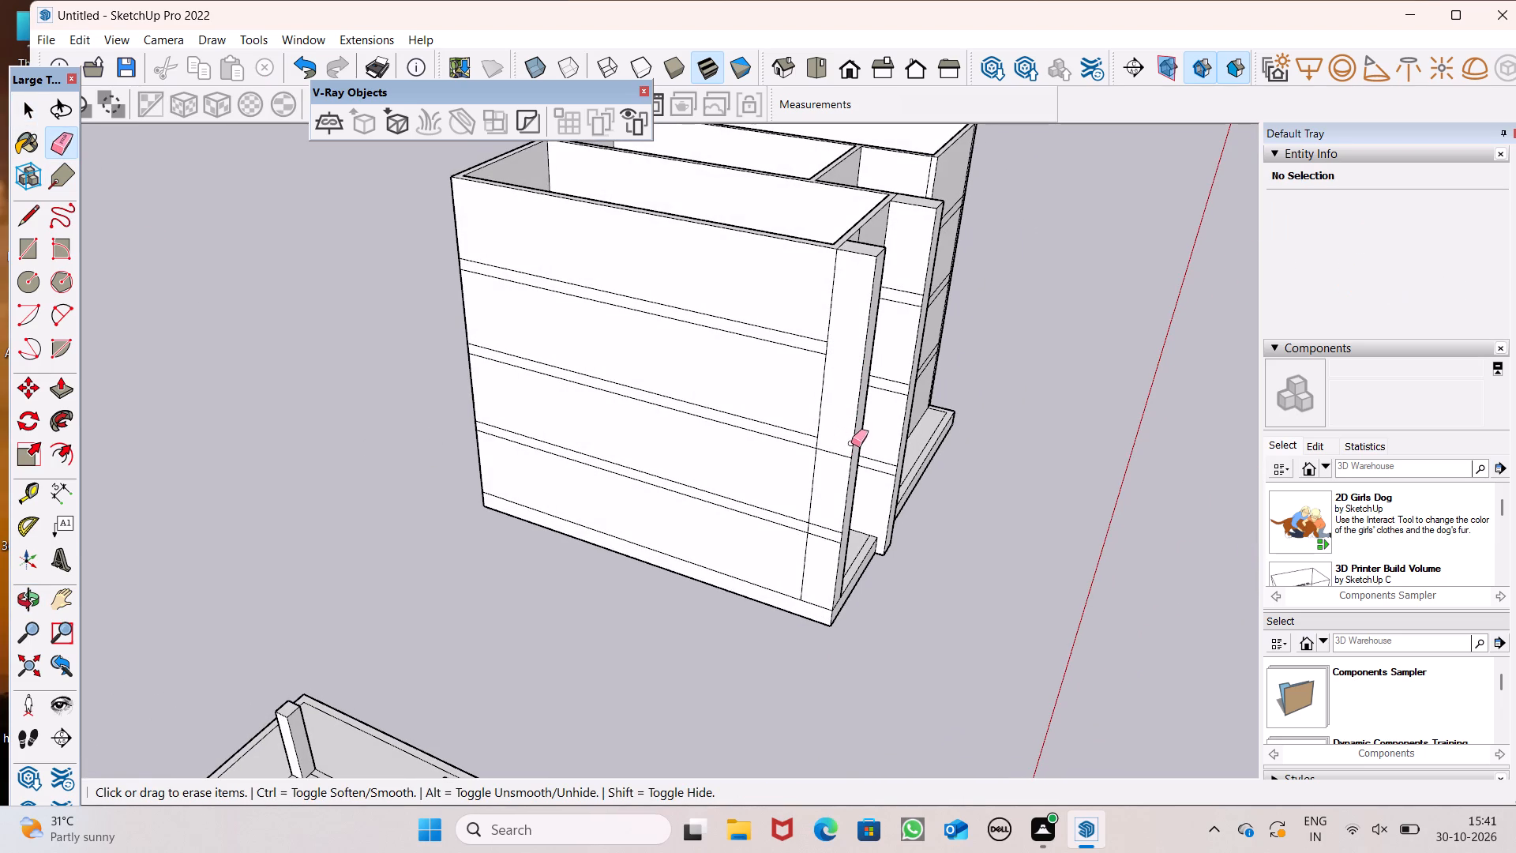
{"action": "left_click_drag", "start_coordinate": [839, 449], "coordinate": [810, 563]}
{"action": "scroll", "coordinate": [826, 534], "scroll_direction": "down", "scroll_amount": 3}
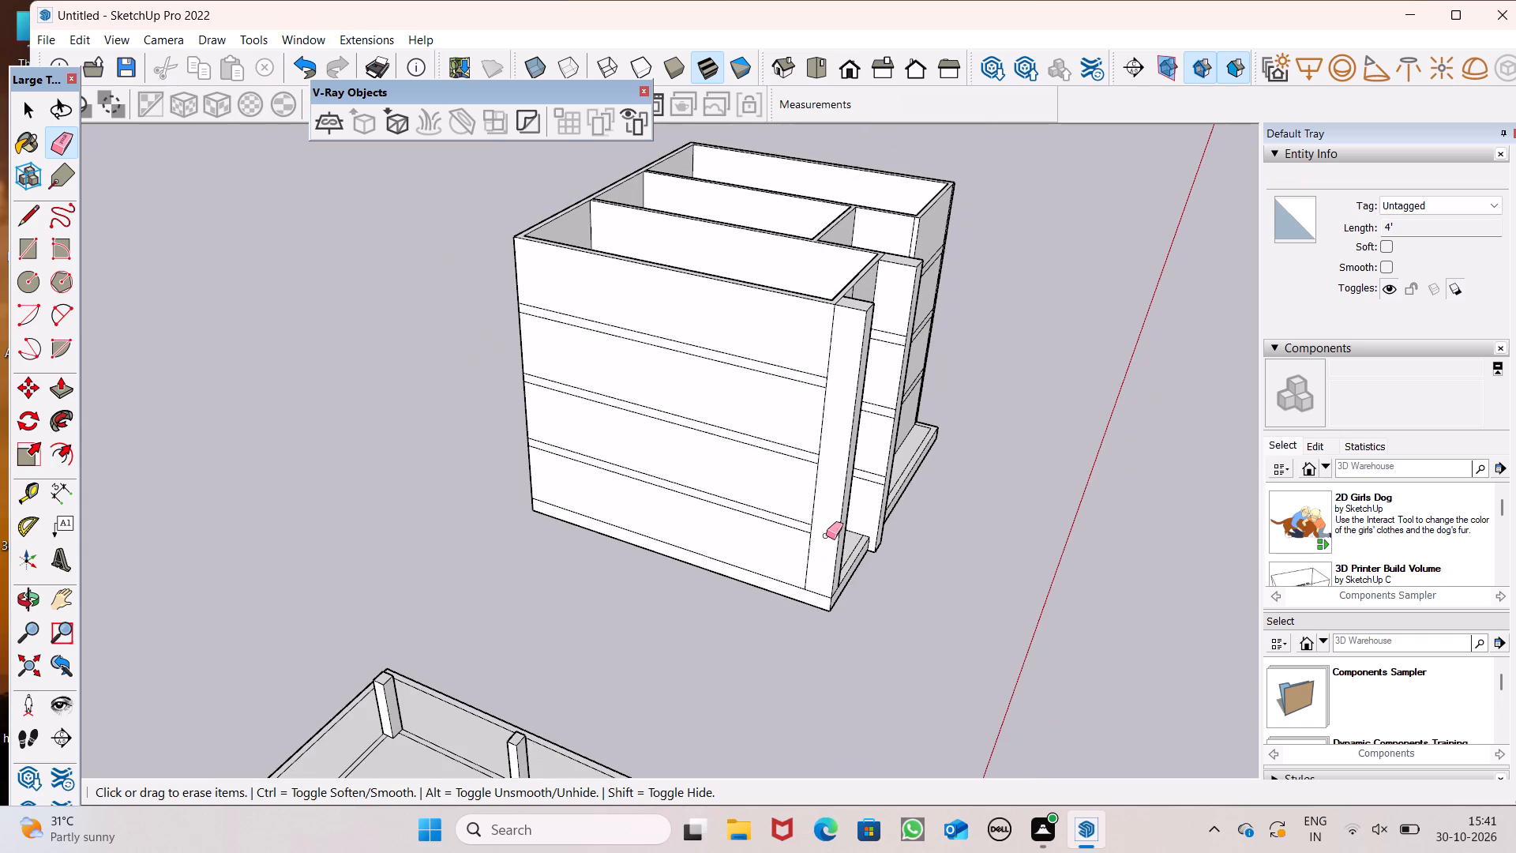
{"action": "scroll", "coordinate": [823, 614], "scroll_direction": "up", "scroll_amount": 5}
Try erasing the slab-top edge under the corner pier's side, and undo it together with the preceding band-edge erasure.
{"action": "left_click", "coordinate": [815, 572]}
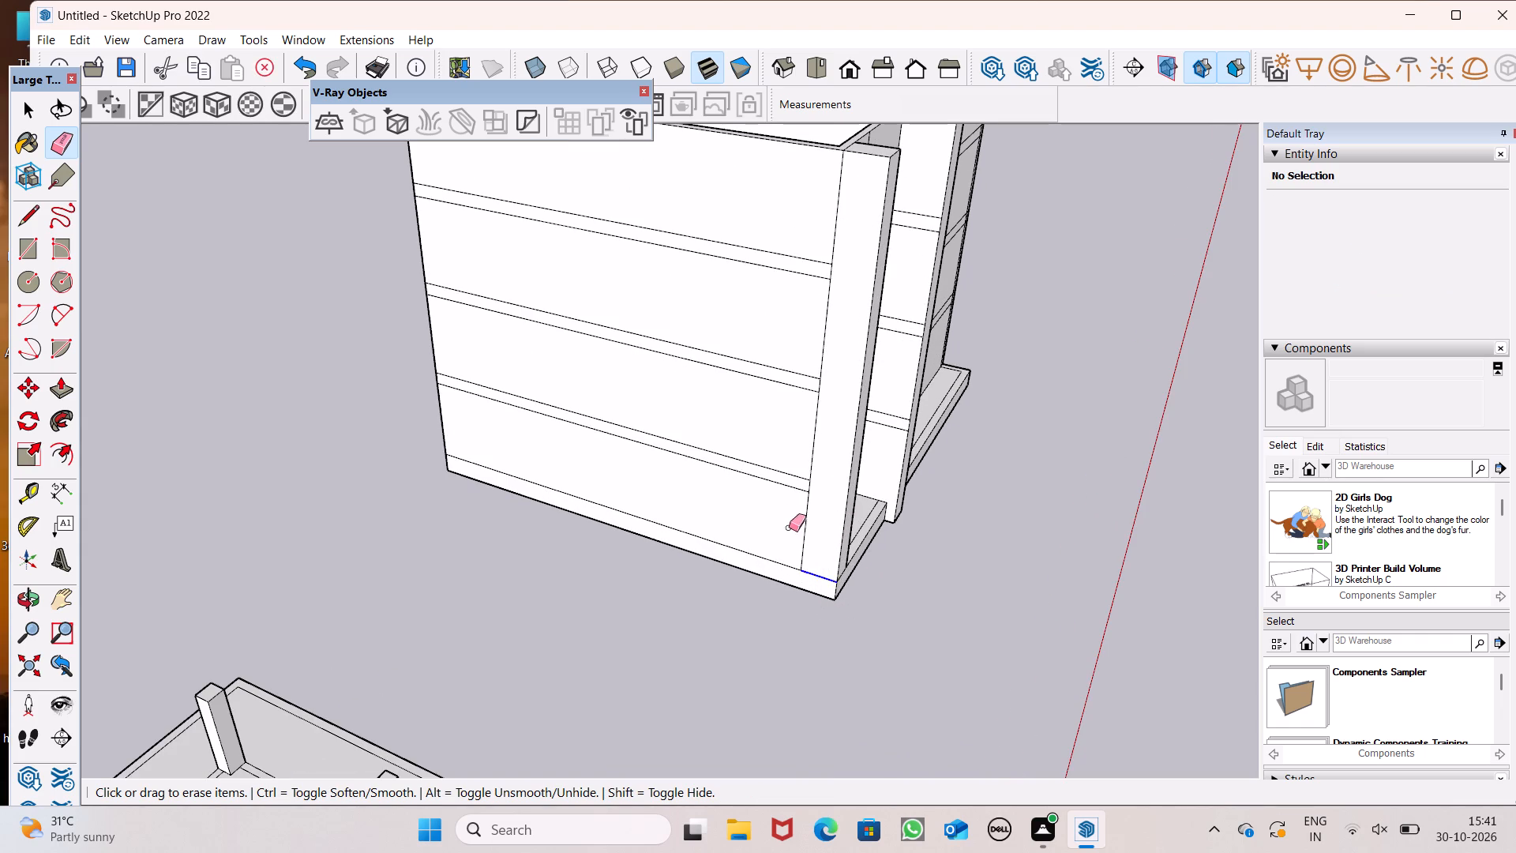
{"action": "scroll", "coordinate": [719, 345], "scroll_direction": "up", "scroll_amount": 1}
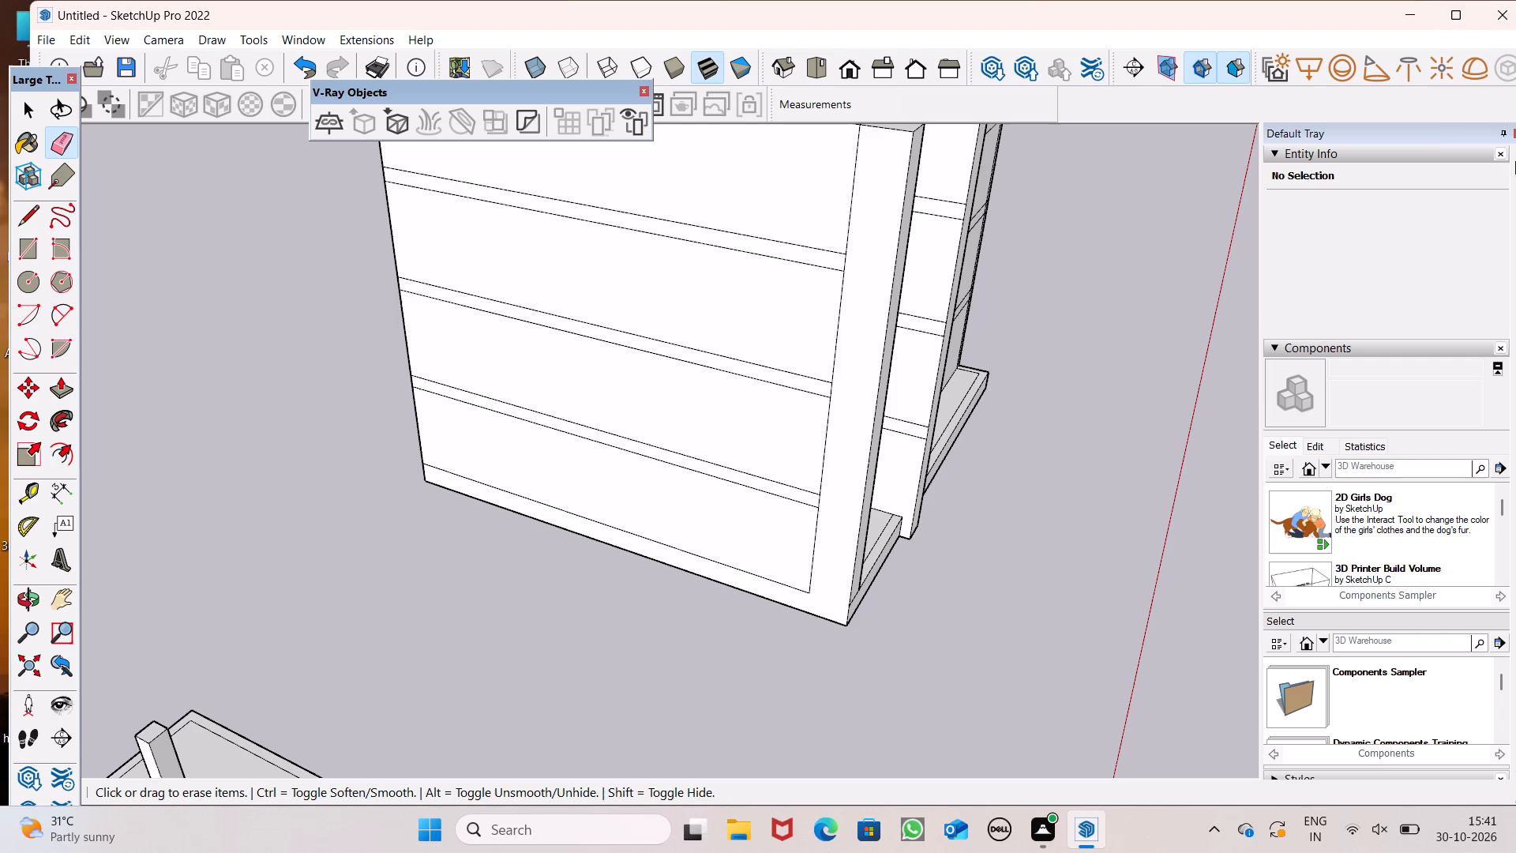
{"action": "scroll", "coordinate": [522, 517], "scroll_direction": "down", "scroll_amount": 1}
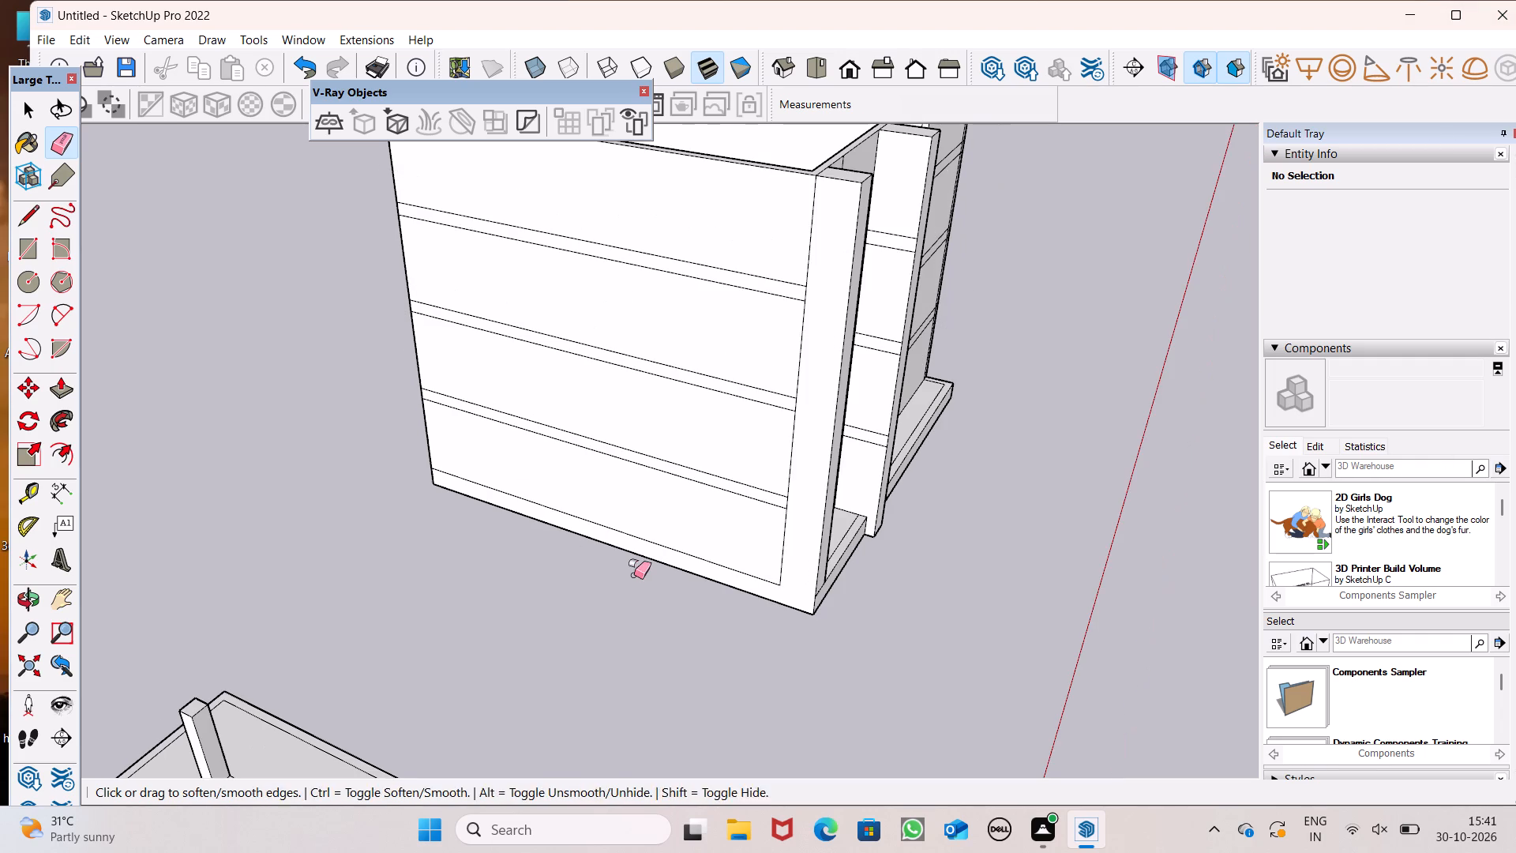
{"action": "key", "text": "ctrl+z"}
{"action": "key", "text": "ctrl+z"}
Erase the restored lower floor-band edges crossing the corner pier's outer side face.
{"action": "middle_click_drag", "start_coordinate": [723, 646], "coordinate": [754, 609]}
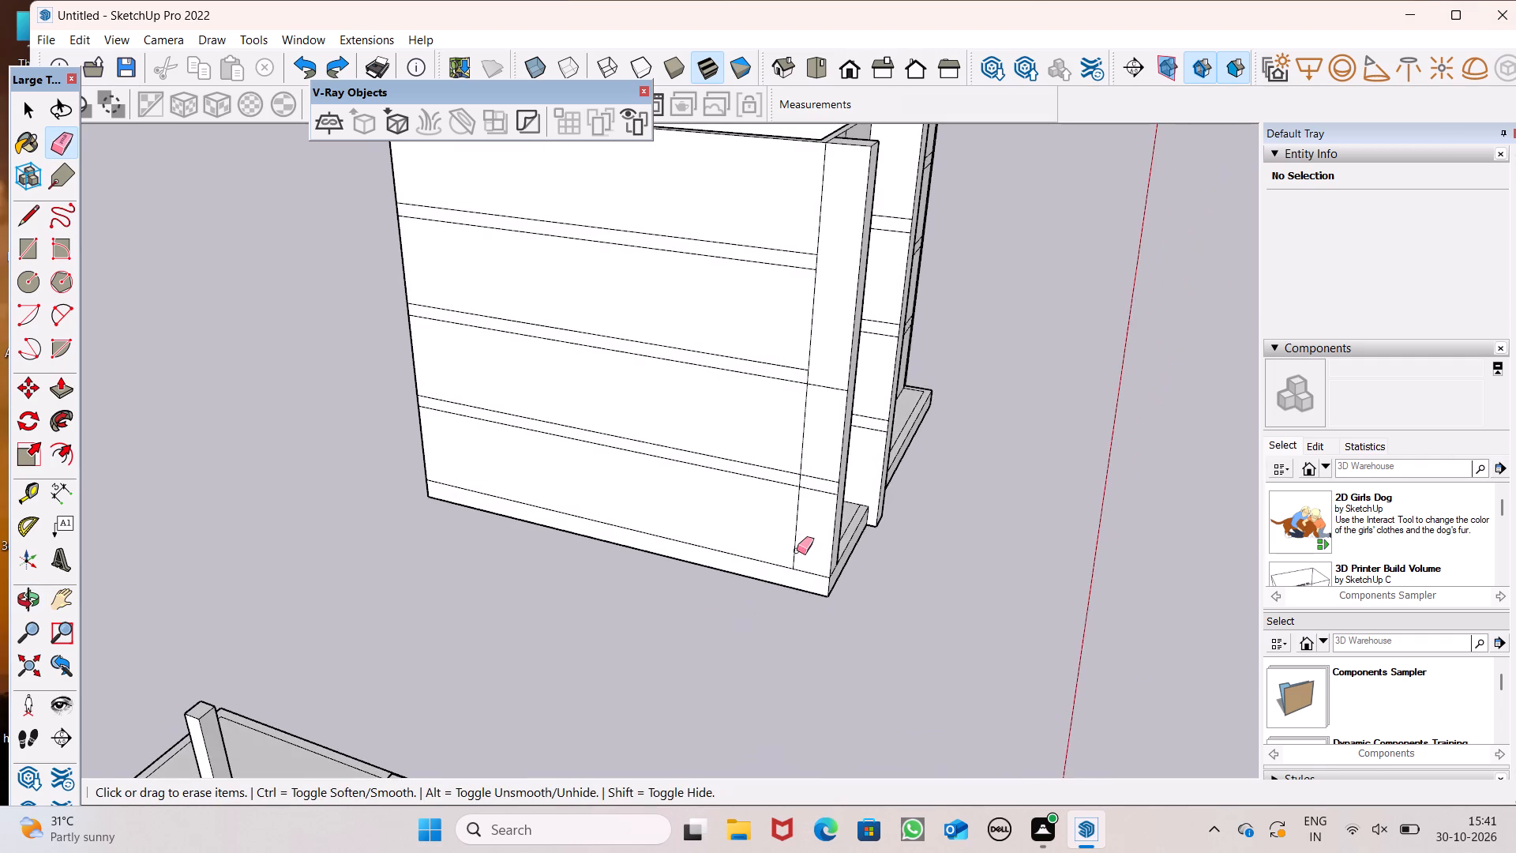
{"action": "scroll", "coordinate": [801, 526], "scroll_direction": "up", "scroll_amount": 5}
{"action": "left_click_drag", "start_coordinate": [851, 317], "coordinate": [820, 517]}
{"action": "scroll", "coordinate": [819, 558], "scroll_direction": "down", "scroll_amount": 2}
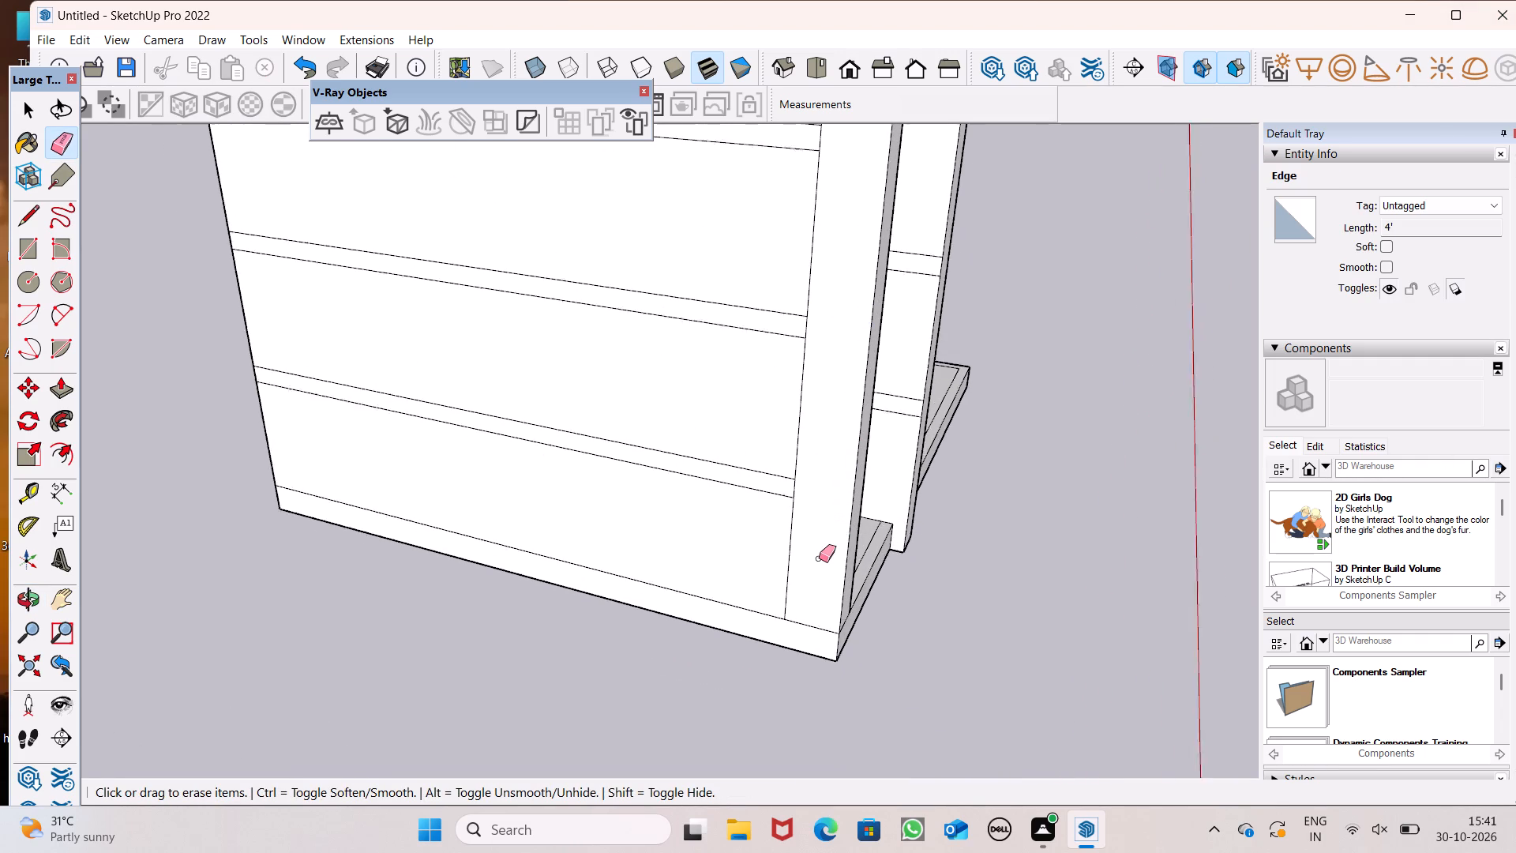
{"action": "scroll", "coordinate": [819, 558], "scroll_direction": "down", "scroll_amount": 4}
{"action": "key", "text": "space"}
Draw a vertical line about 2'5" long continuing the corner pier's rear side edge down to the slab's bottom edge.
{"action": "left_click", "coordinate": [28, 224]}
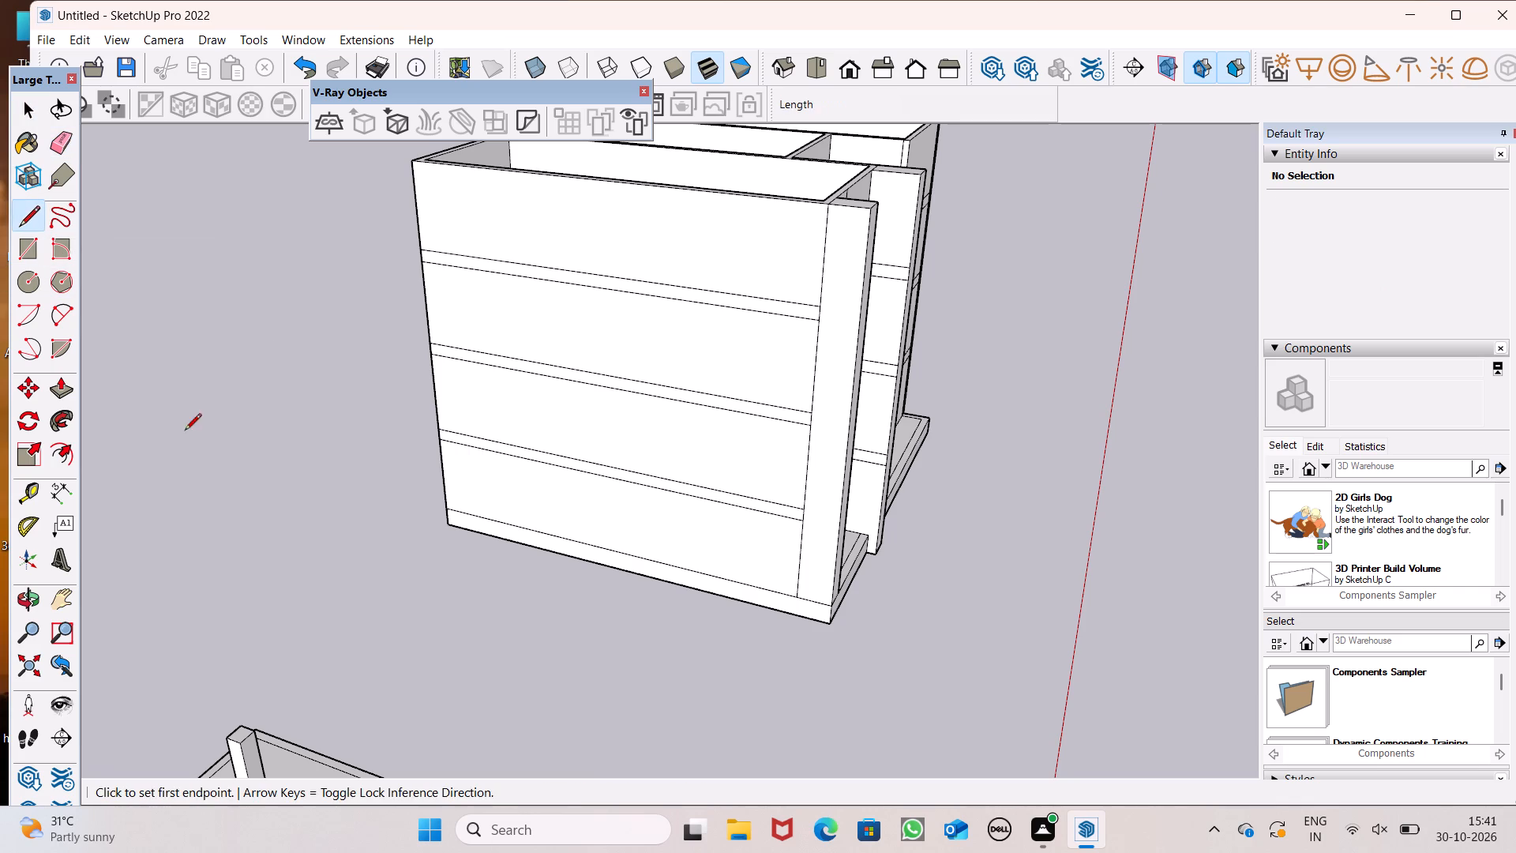
{"action": "middle_click_drag", "start_coordinate": [394, 574], "coordinate": [441, 510]}
{"action": "scroll", "coordinate": [597, 581], "scroll_direction": "up", "scroll_amount": 7}
{"action": "scroll", "coordinate": [929, 571], "scroll_direction": "up", "scroll_amount": 4}
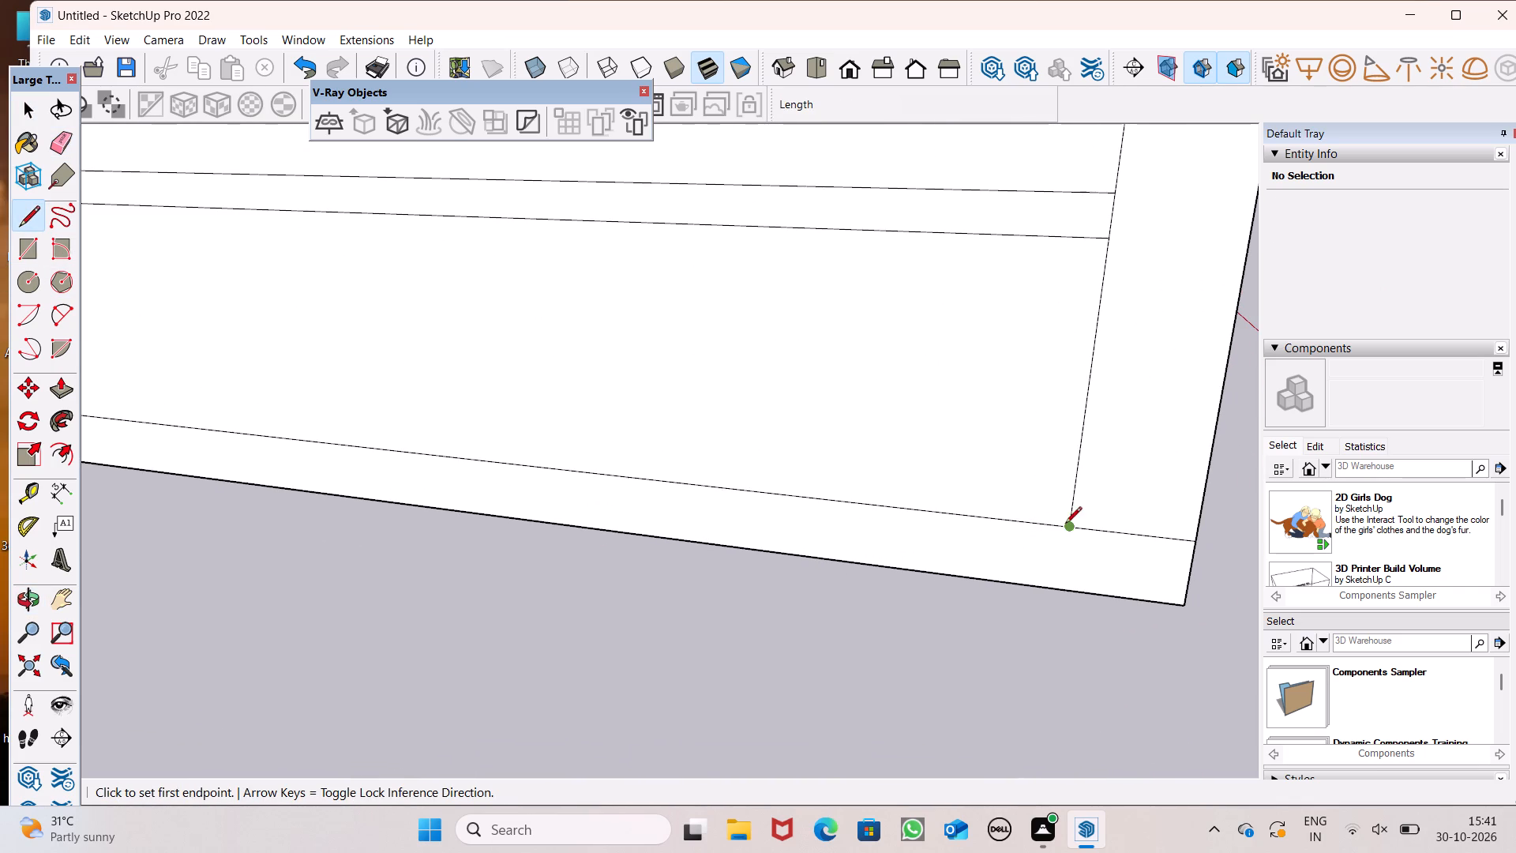
{"action": "left_click", "coordinate": [1071, 520]}
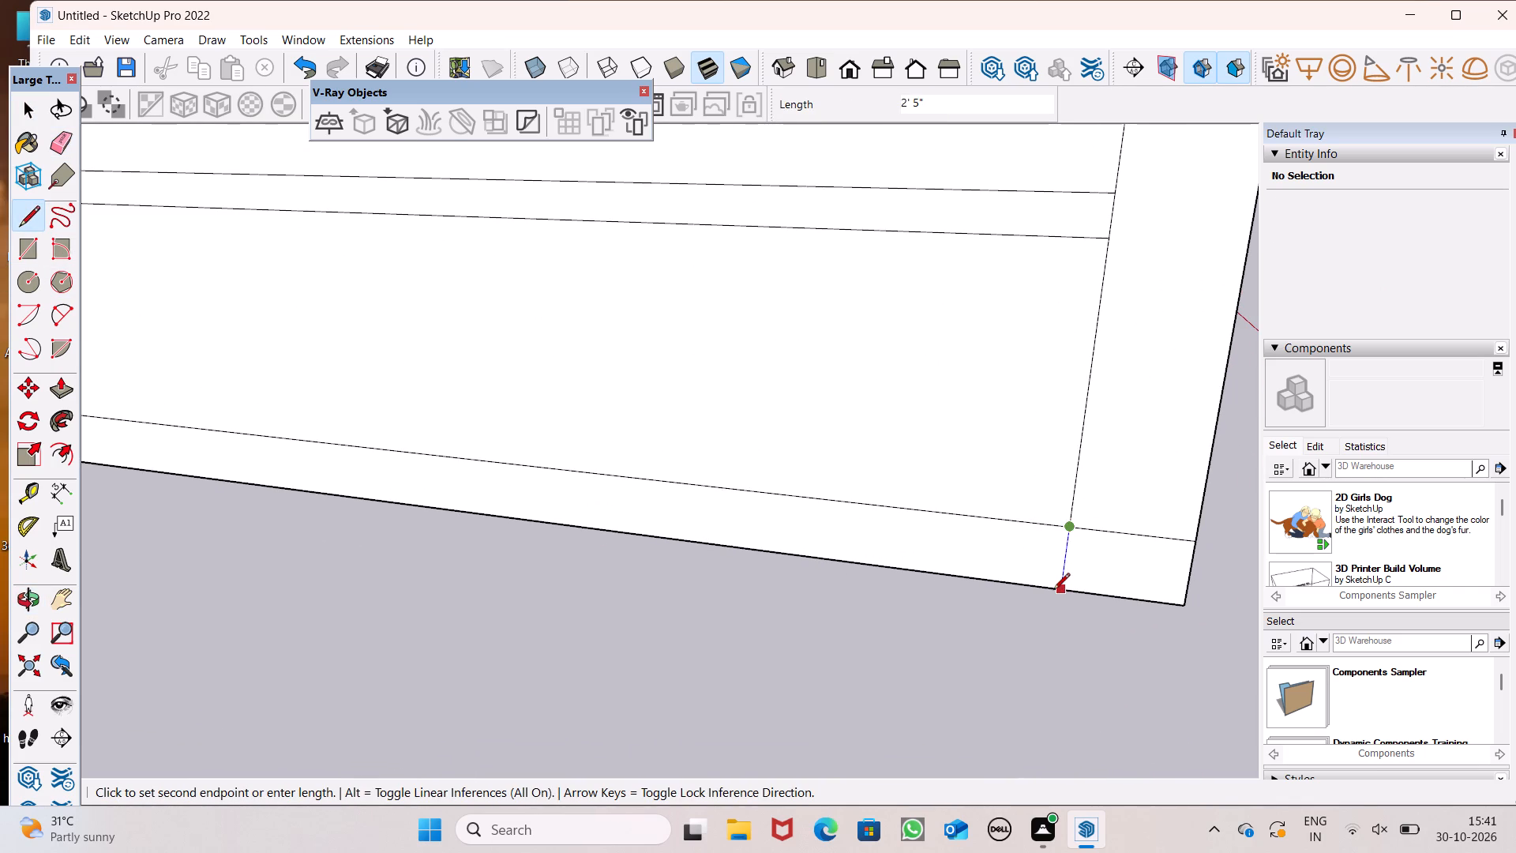
{"action": "left_click", "coordinate": [1053, 591]}
{"action": "scroll", "coordinate": [896, 563], "scroll_direction": "down", "scroll_amount": 7}
{"action": "key", "text": "space"}
Erase the short slab-top edge between the new line and the front corner, joining the pier's side to the base.
{"action": "scroll", "coordinate": [418, 574], "scroll_direction": "down", "scroll_amount": 4}
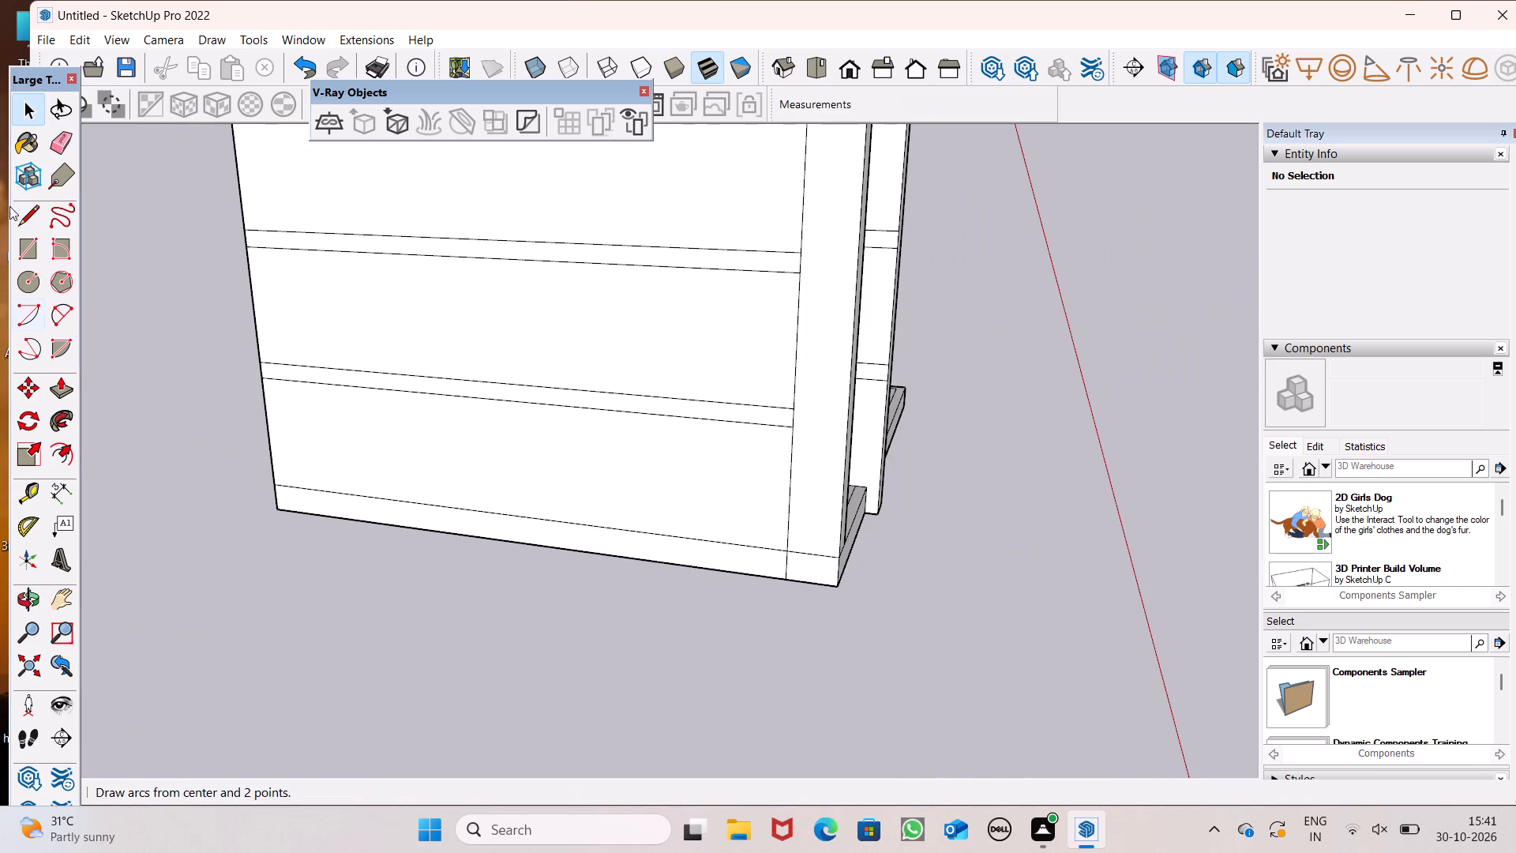
{"action": "left_click", "coordinate": [63, 148]}
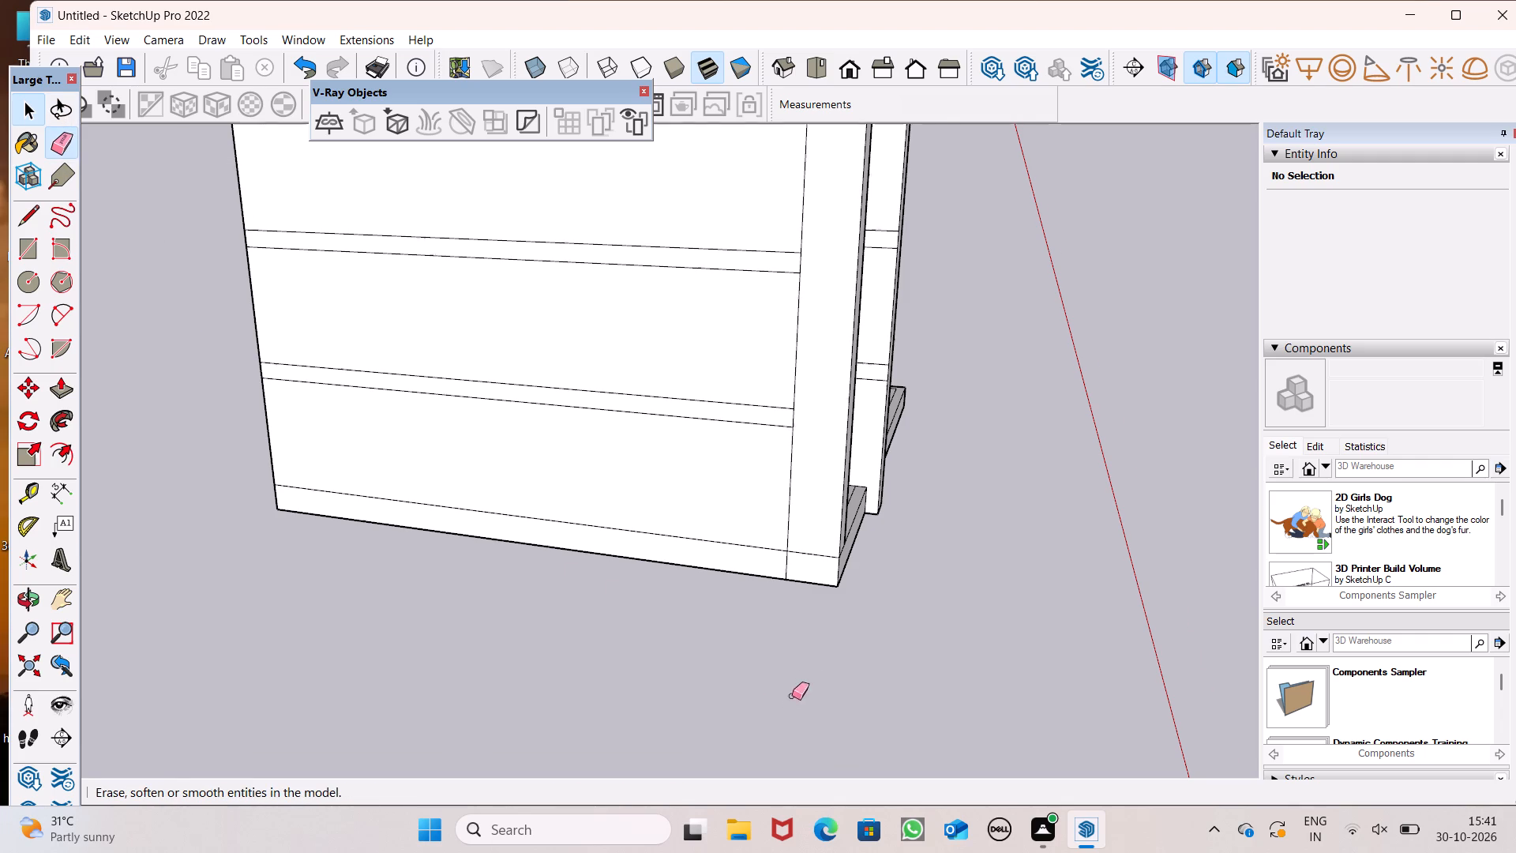
{"action": "scroll", "coordinate": [795, 692], "scroll_direction": "up", "scroll_amount": 5}
{"action": "left_click_drag", "start_coordinate": [805, 453], "coordinate": [805, 461]}
{"action": "scroll", "coordinate": [845, 566], "scroll_direction": "down", "scroll_amount": 4}
{"action": "middle_click_drag", "start_coordinate": [929, 654], "coordinate": [885, 692]}
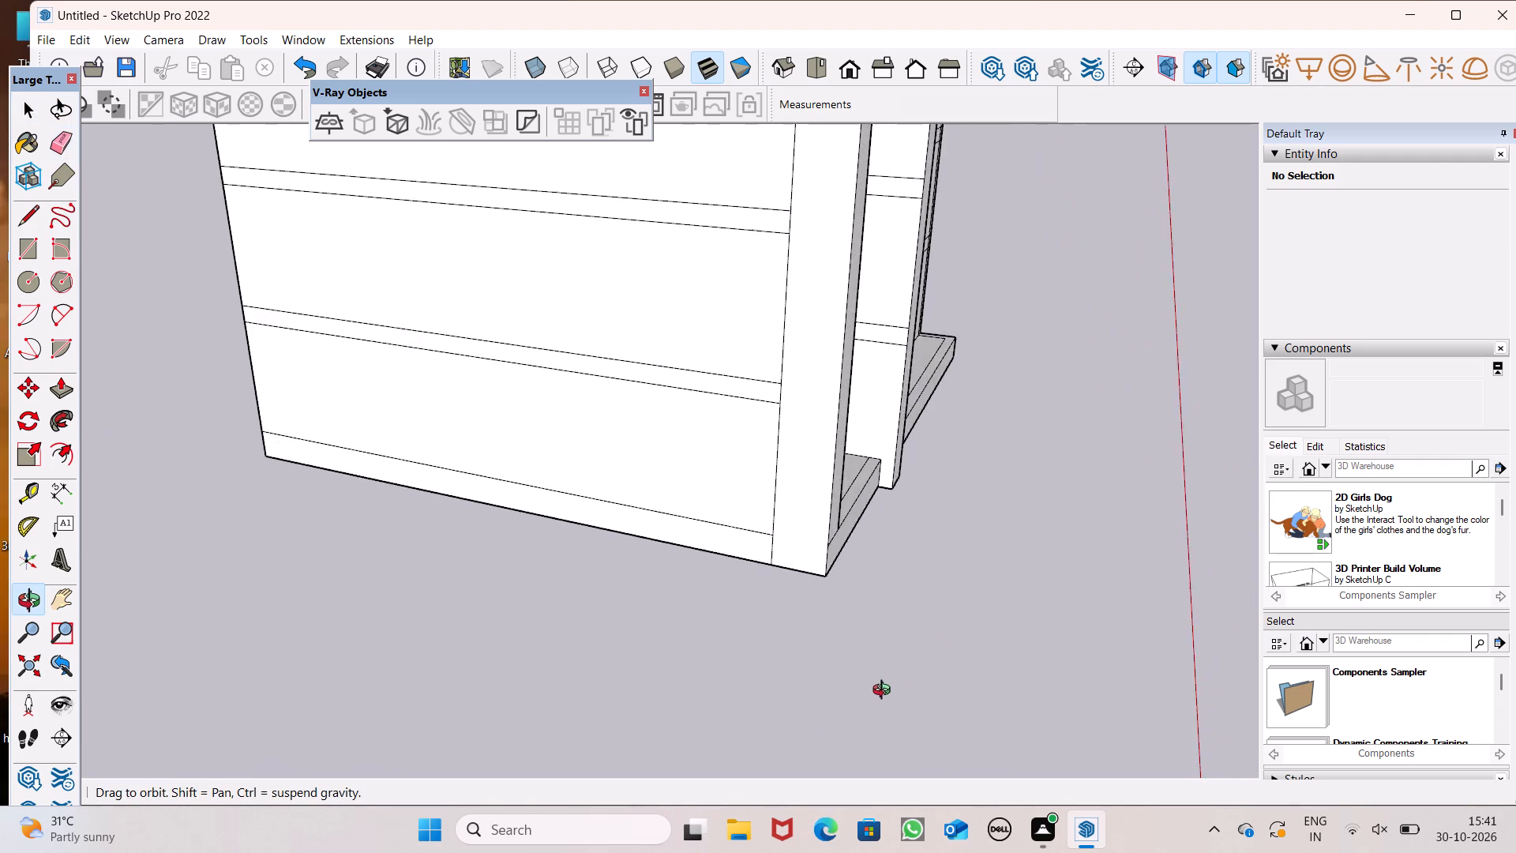
{"action": "middle_click_drag", "start_coordinate": [885, 692], "coordinate": [780, 731]}
{"action": "scroll", "coordinate": [879, 674], "scroll_direction": "down", "scroll_amount": 5}
{"action": "key", "text": "space"}
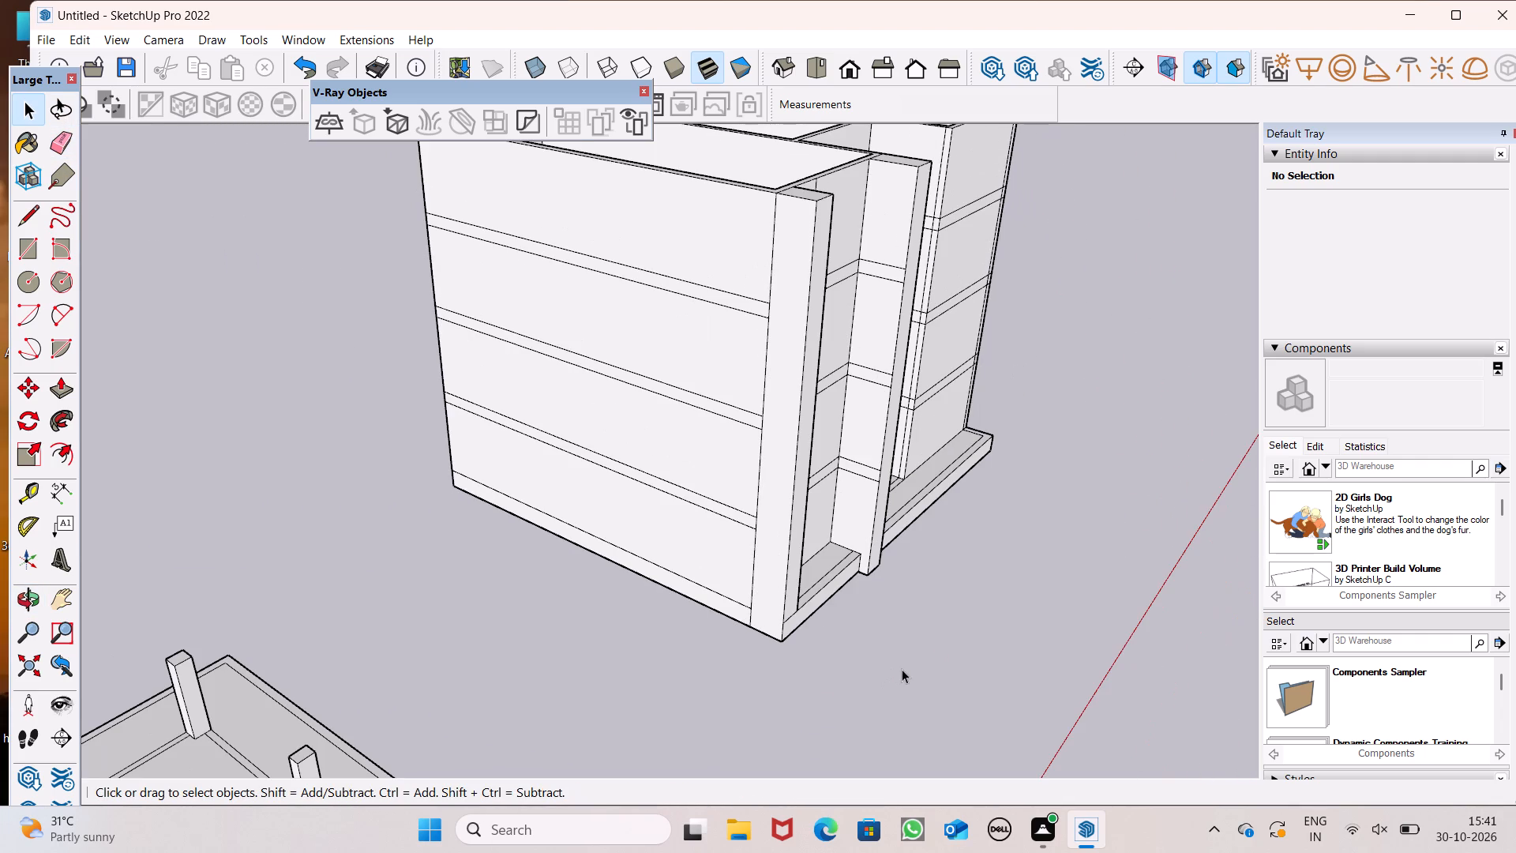
Examine the two projecting piers and the block's front and side walls from several angles.
{"action": "middle_click_drag", "start_coordinate": [668, 656], "coordinate": [580, 580]}
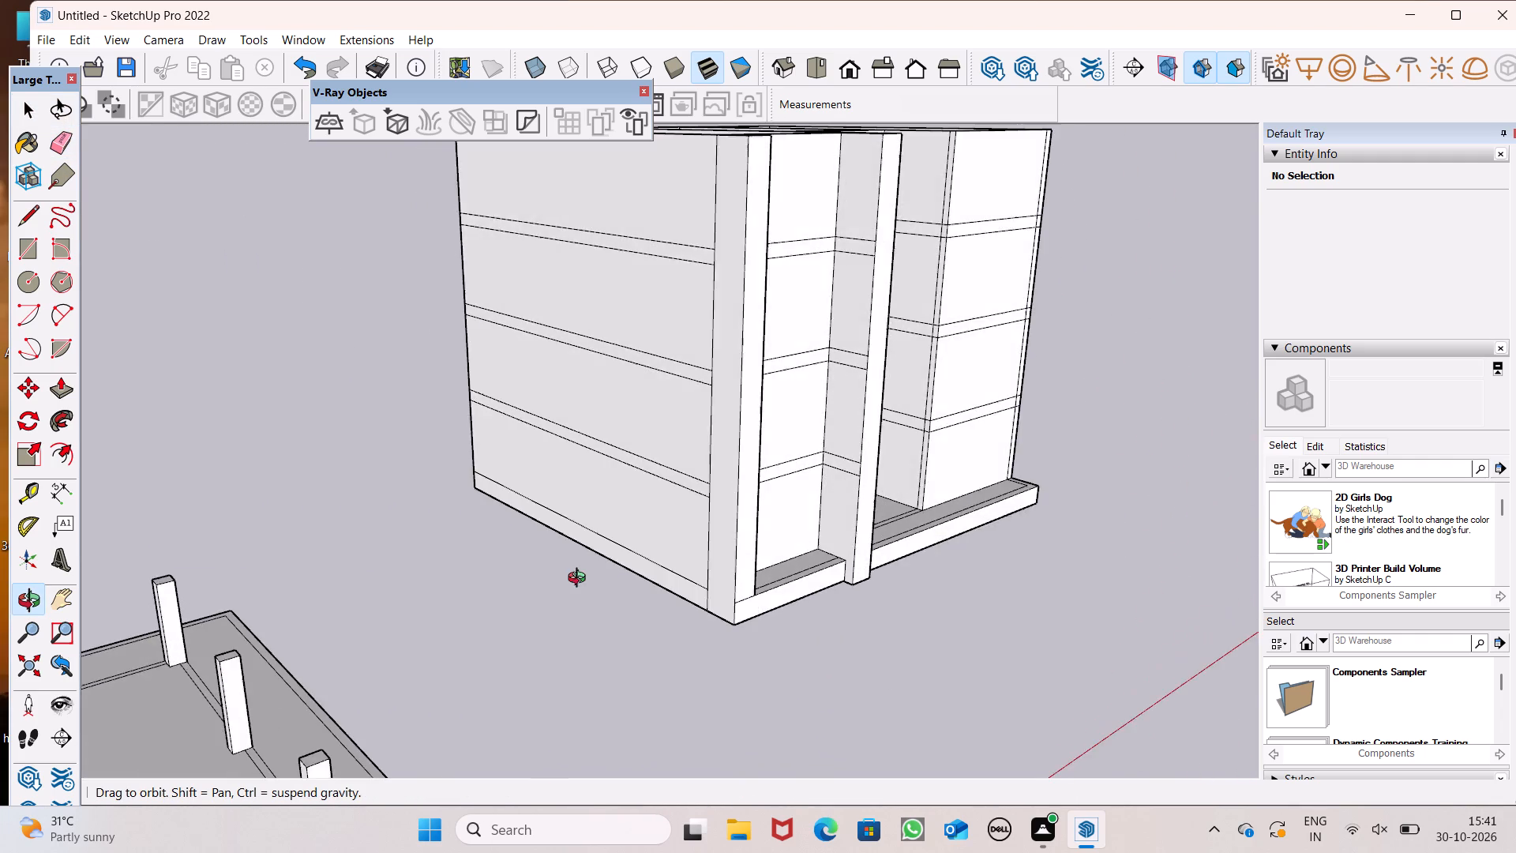
{"action": "middle_click_drag", "start_coordinate": [580, 580], "coordinate": [516, 584]}
{"action": "scroll", "coordinate": [530, 596], "scroll_direction": "down", "scroll_amount": 2}
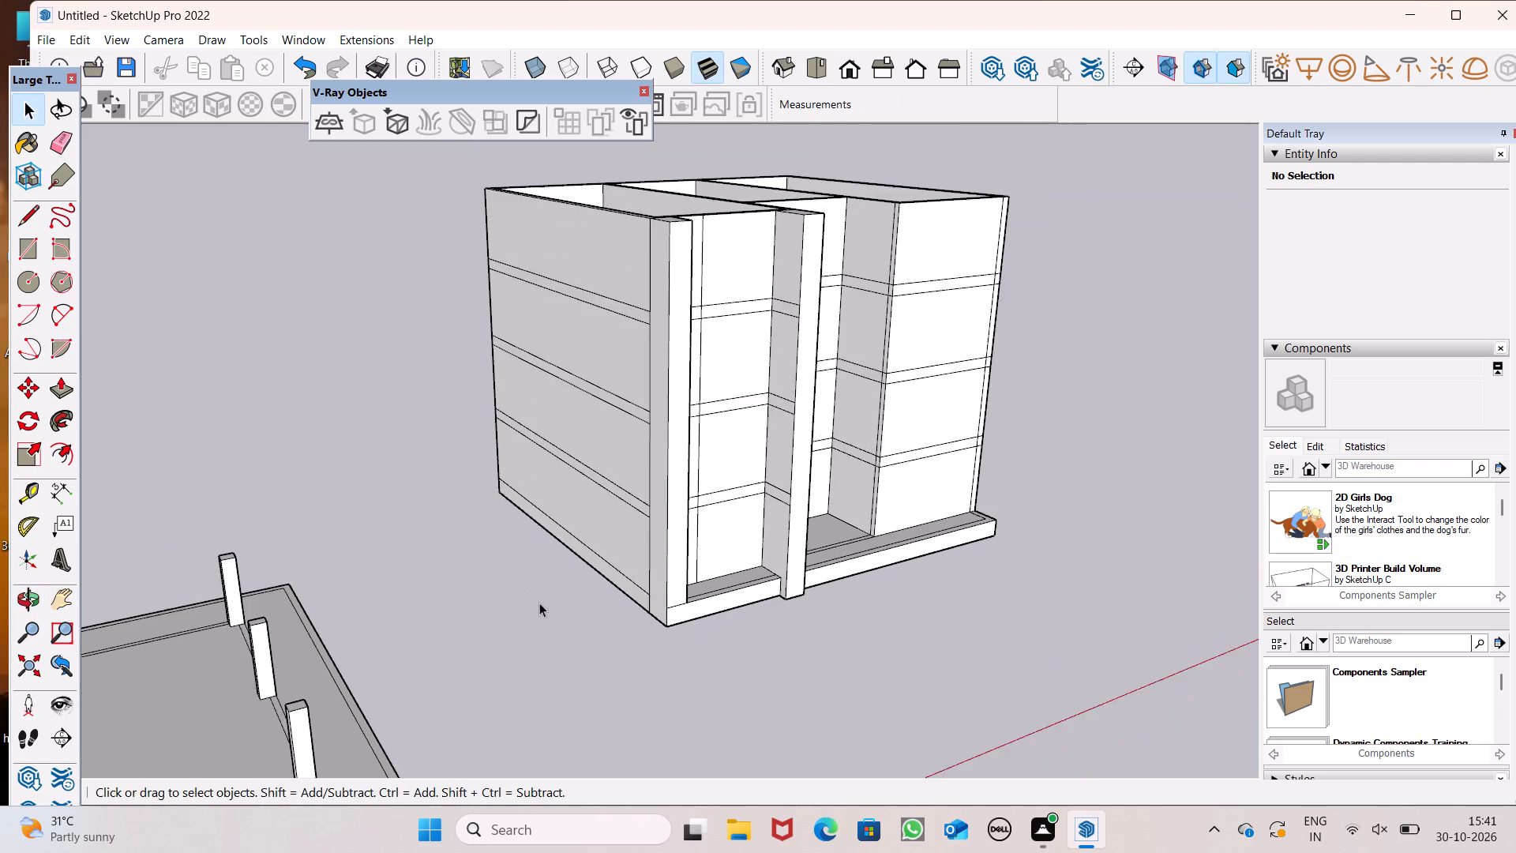
{"action": "scroll", "coordinate": [539, 603], "scroll_direction": "down", "scroll_amount": 2}
{"action": "middle_click_drag", "start_coordinate": [625, 635], "coordinate": [760, 539]}
{"action": "scroll", "coordinate": [753, 580], "scroll_direction": "up", "scroll_amount": 1}
{"action": "scroll", "coordinate": [753, 580], "scroll_direction": "down", "scroll_amount": 2}
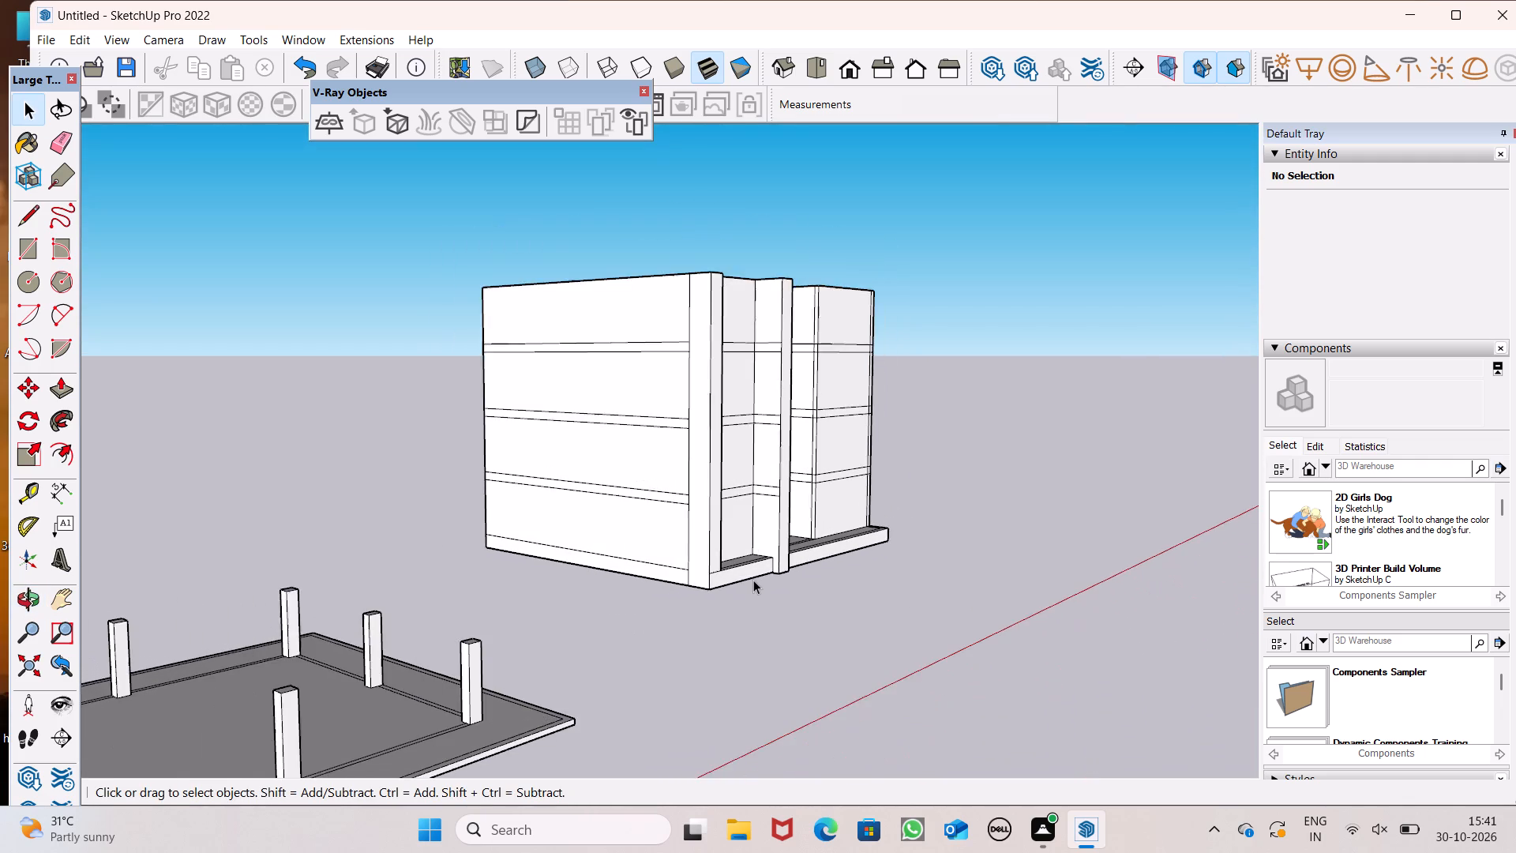
Examine how the two projecting front piers meet the block's base slab from several angles.
{"action": "scroll", "coordinate": [753, 580], "scroll_direction": "down", "scroll_amount": 1}
{"action": "middle_click_drag", "start_coordinate": [800, 587], "coordinate": [634, 614]}
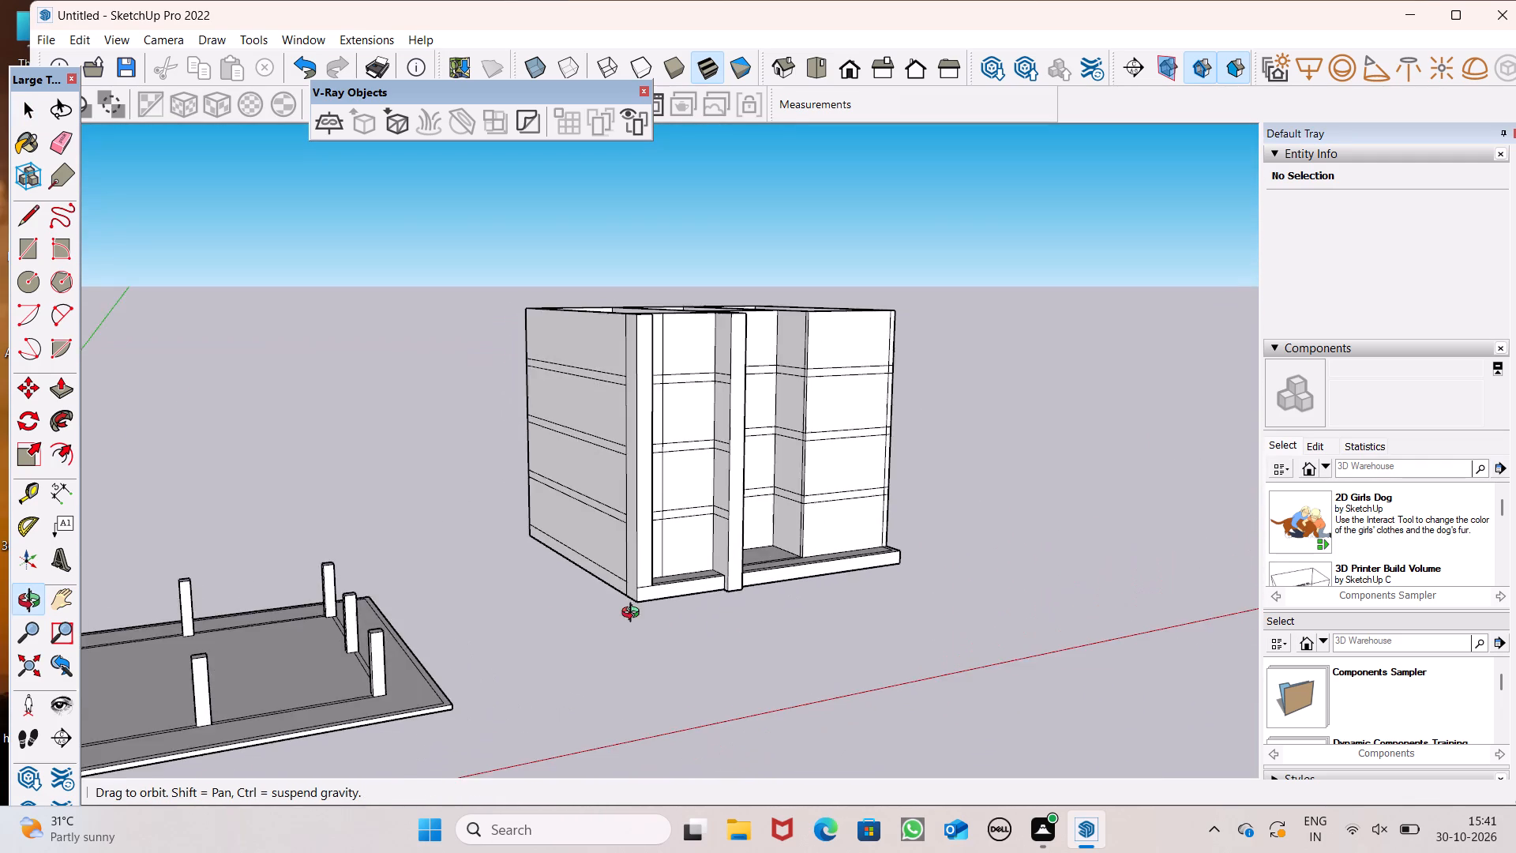
{"action": "middle_click_drag", "start_coordinate": [634, 614], "coordinate": [439, 627]}
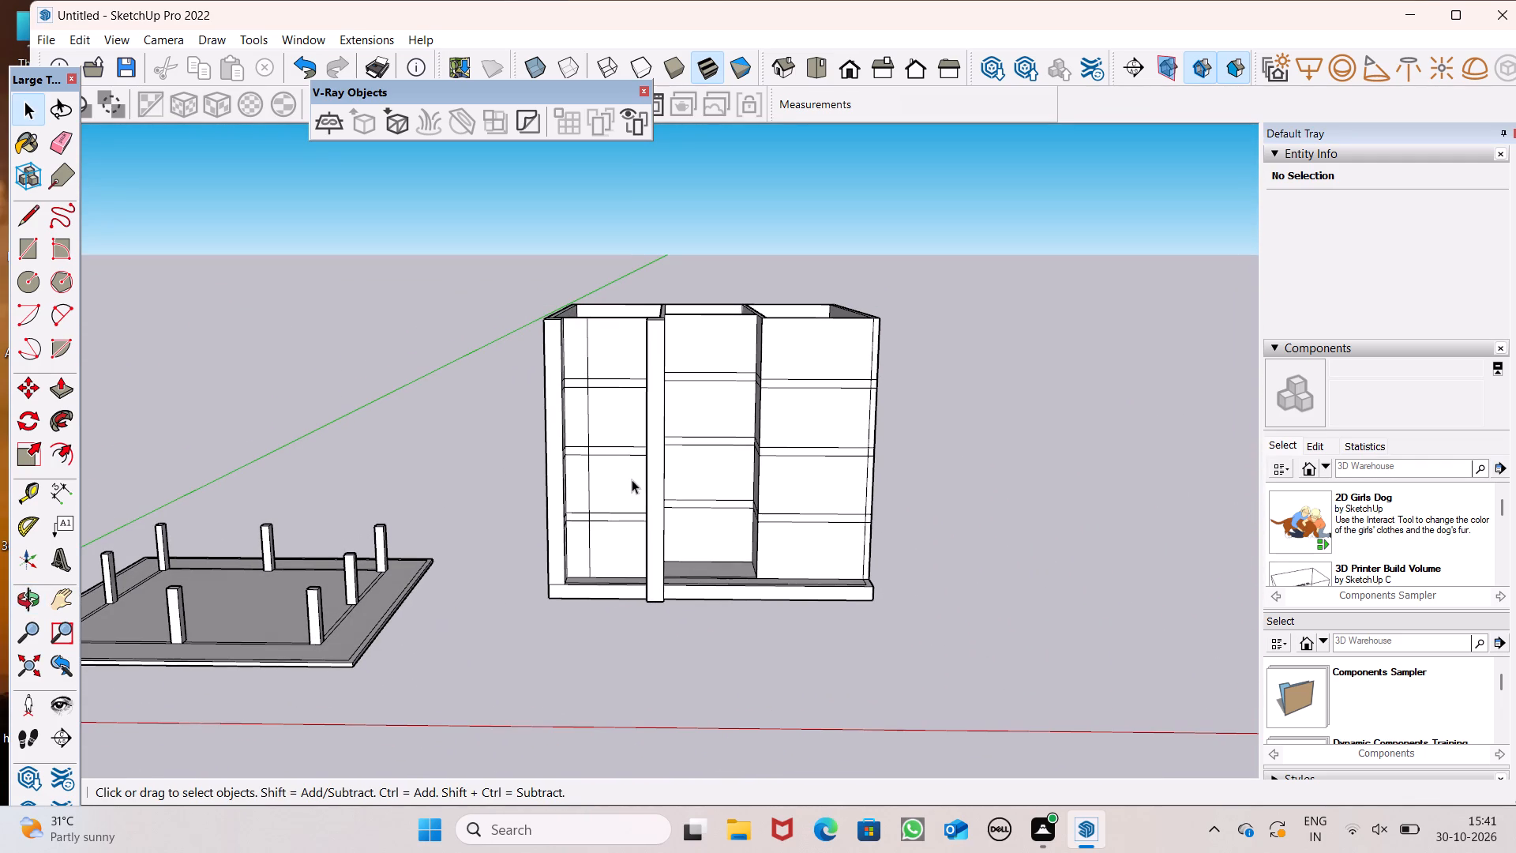
{"action": "scroll", "coordinate": [647, 496], "scroll_direction": "up", "scroll_amount": 4}
{"action": "scroll", "coordinate": [647, 496], "scroll_direction": "down", "scroll_amount": 1}
{"action": "scroll", "coordinate": [647, 496], "scroll_direction": "up", "scroll_amount": 3}
{"action": "scroll", "coordinate": [647, 496], "scroll_direction": "down", "scroll_amount": 3}
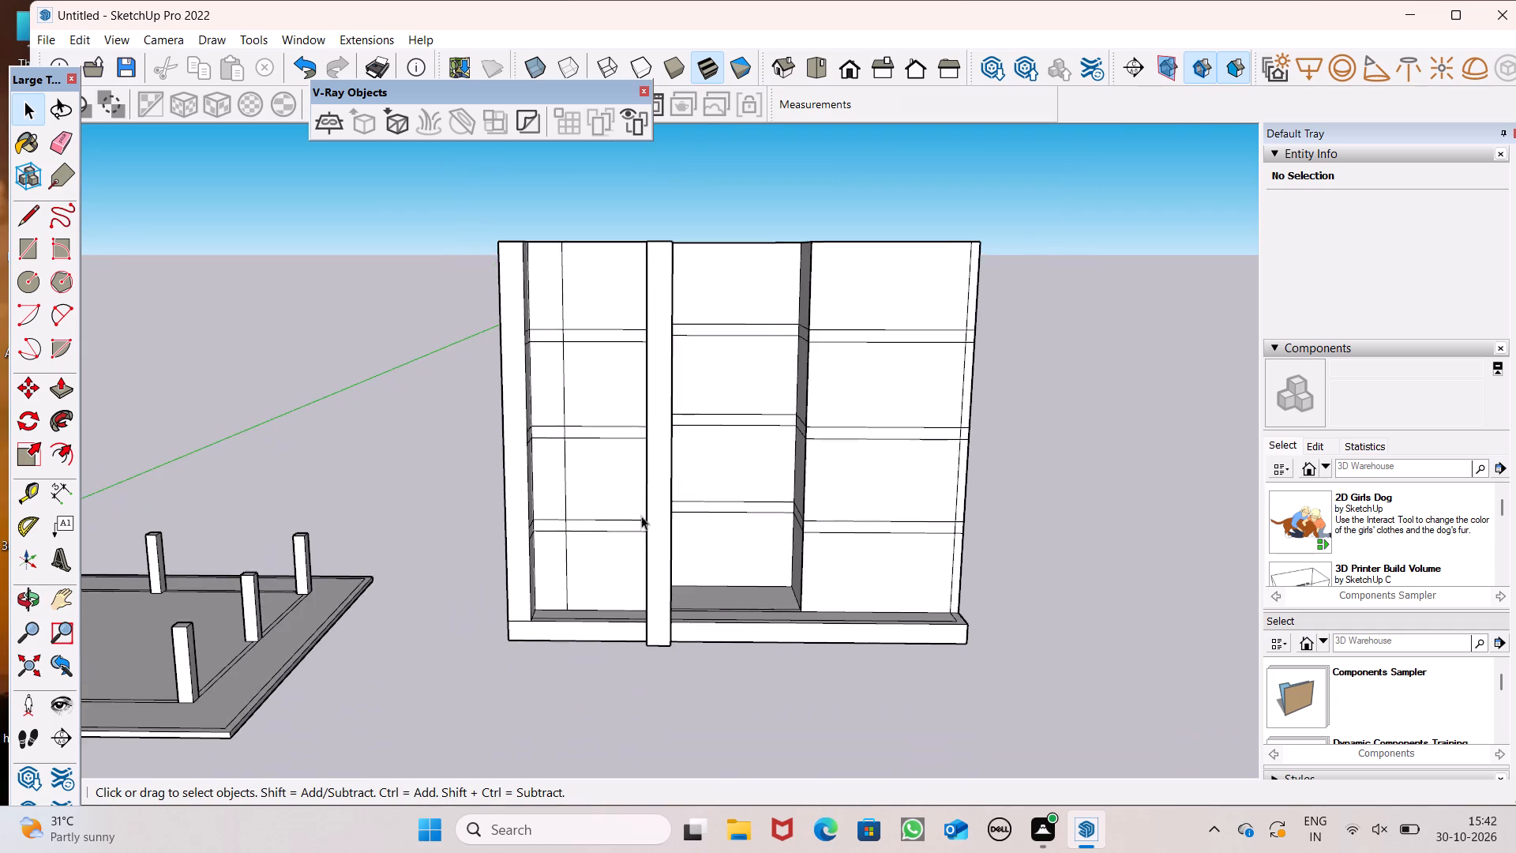
{"action": "middle_click_drag", "start_coordinate": [647, 539], "coordinate": [677, 596]}
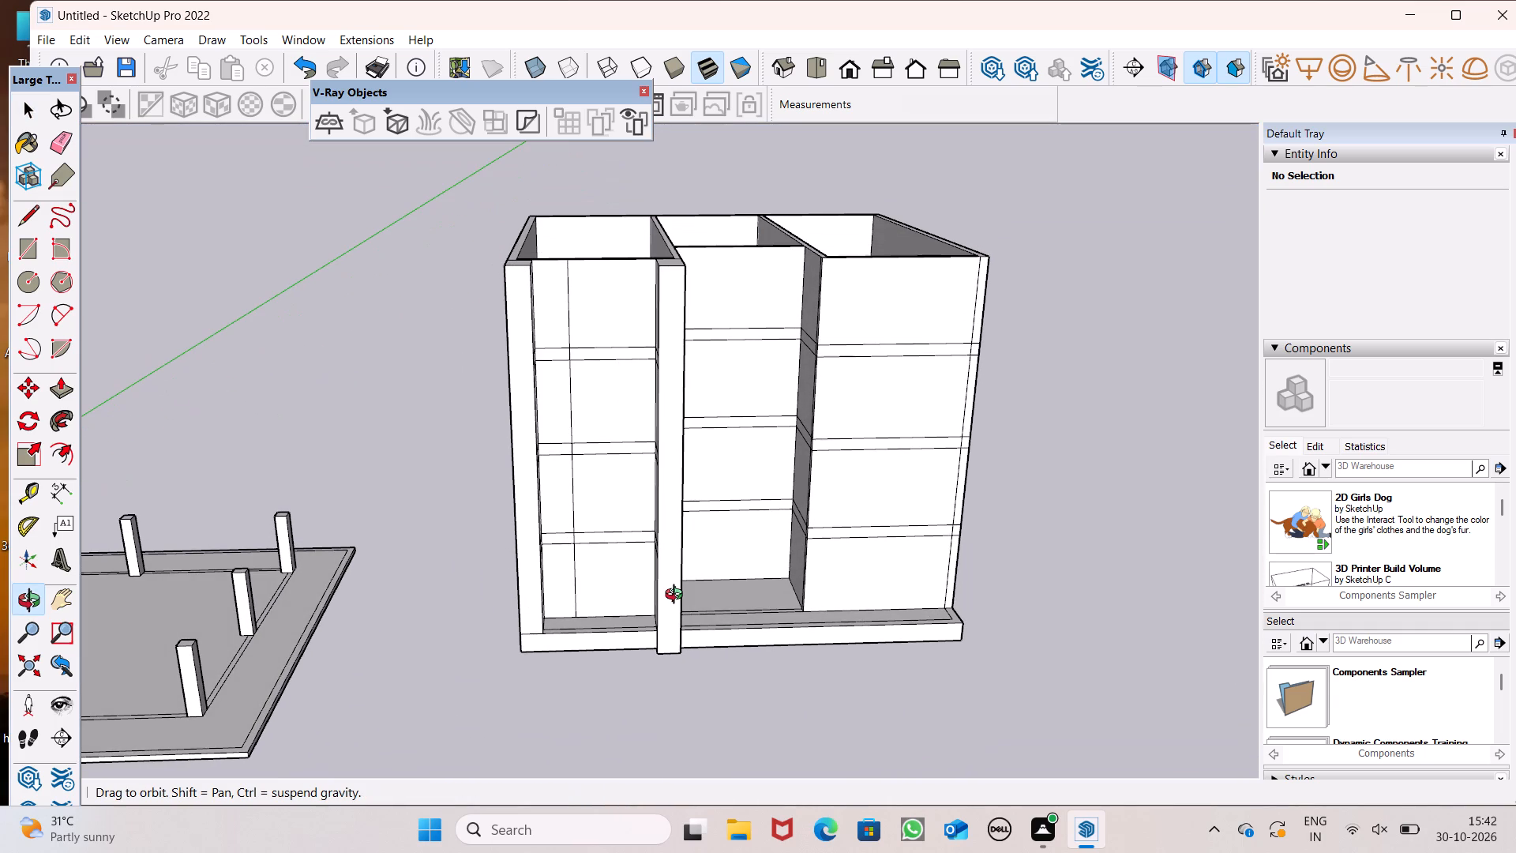
{"action": "middle_click_drag", "start_coordinate": [677, 596], "coordinate": [758, 587]}
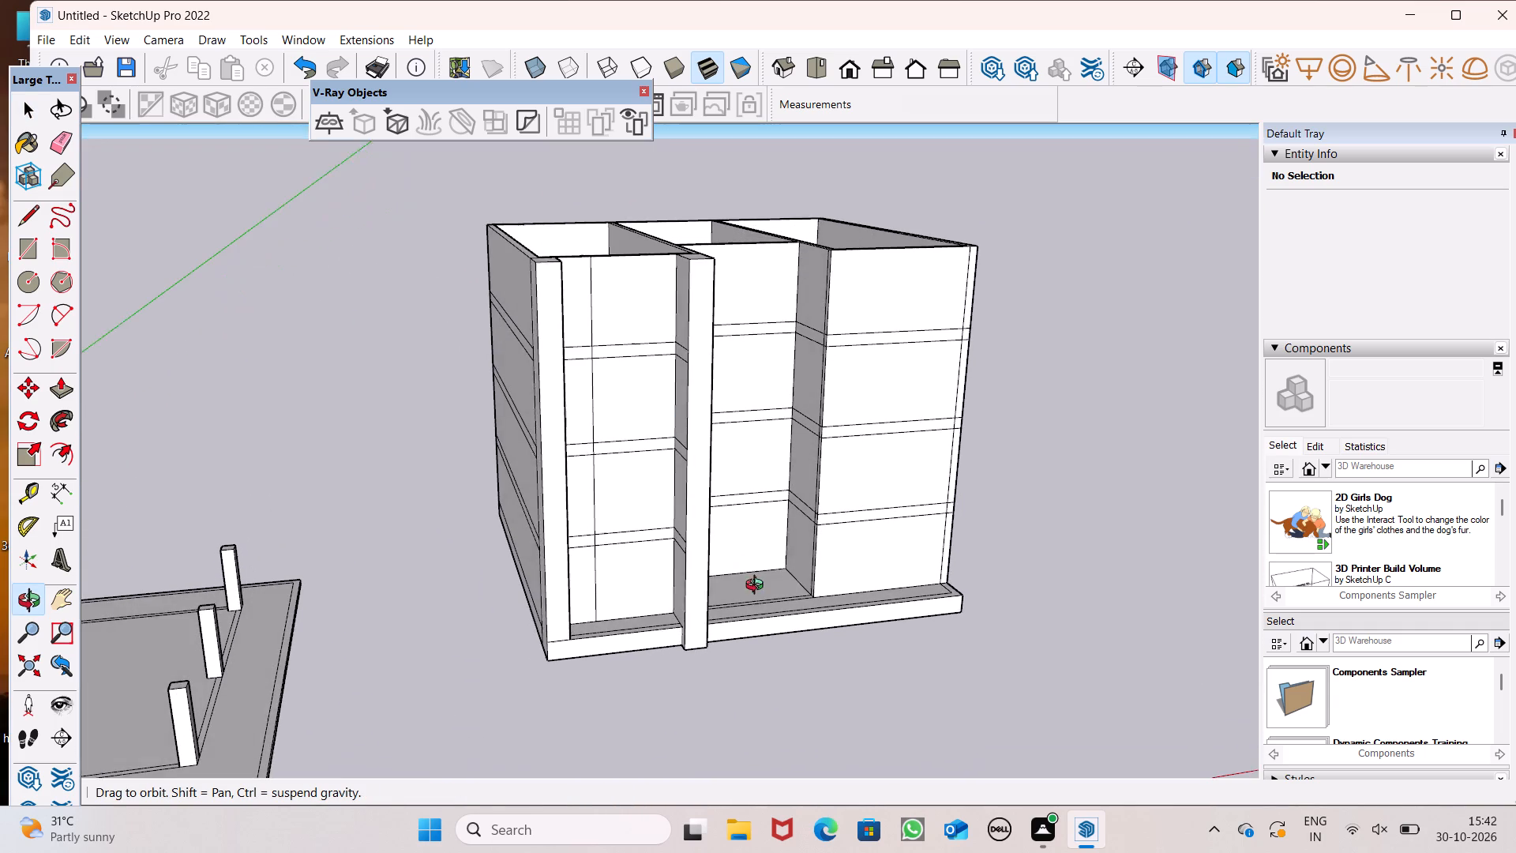
{"action": "middle_click_drag", "start_coordinate": [758, 587], "coordinate": [761, 592]}
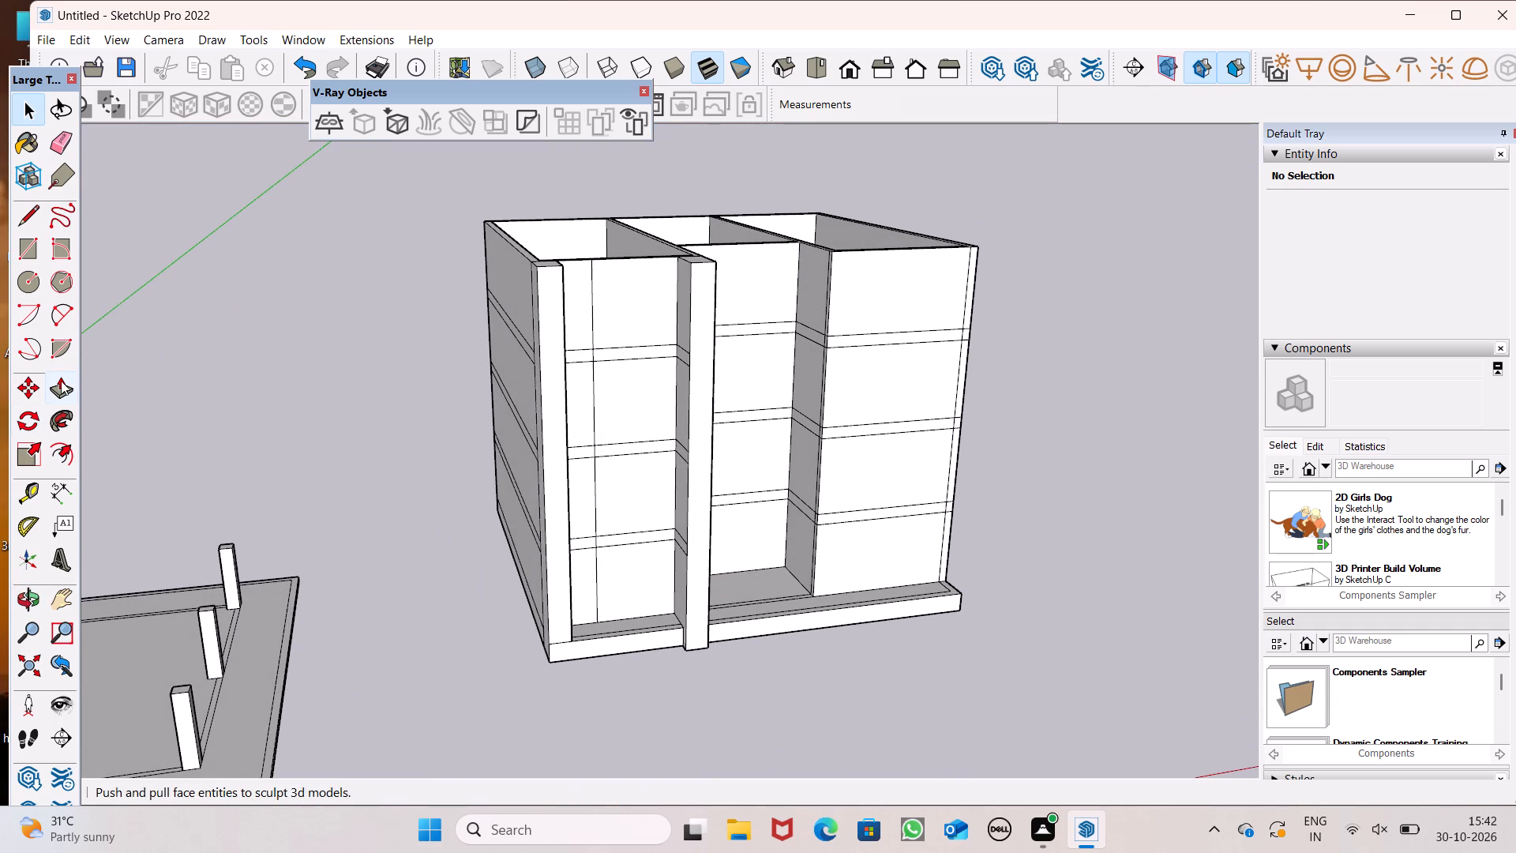
Push the middle pier's underside up by about 2'6" to raise its foot to the slab top.
{"action": "left_click", "coordinate": [61, 381]}
{"action": "middle_click_drag", "start_coordinate": [580, 569], "coordinate": [560, 599]}
{"action": "scroll", "coordinate": [655, 617], "scroll_direction": "up", "scroll_amount": 3}
{"action": "middle_click_drag", "start_coordinate": [694, 674], "coordinate": [711, 563]}
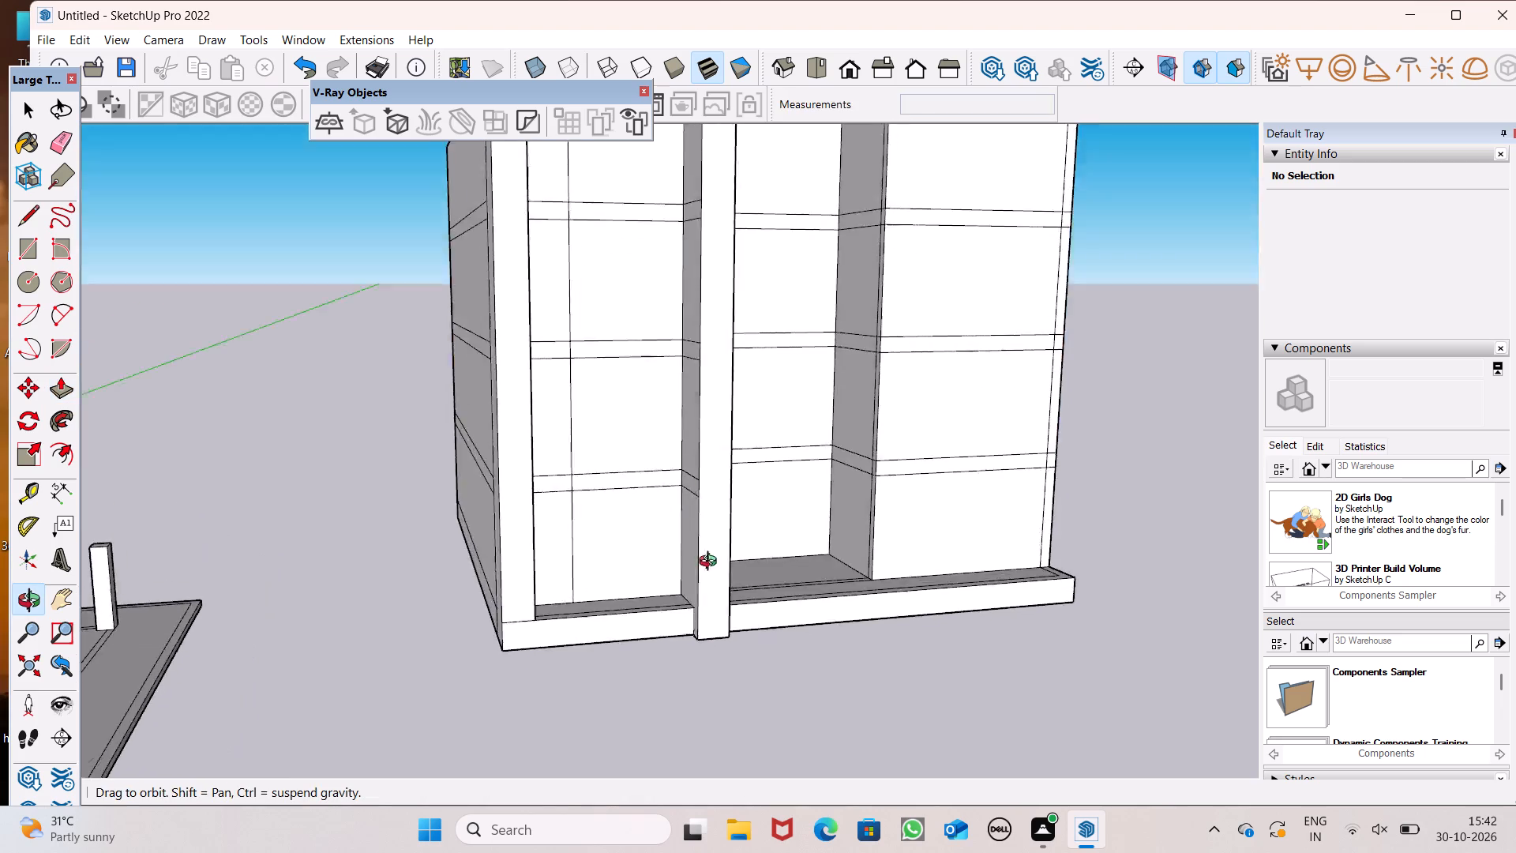
{"action": "middle_click_drag", "start_coordinate": [711, 563], "coordinate": [683, 346]}
{"action": "scroll", "coordinate": [682, 555], "scroll_direction": "up", "scroll_amount": 6}
{"action": "left_click_drag", "start_coordinate": [718, 472], "coordinate": [675, 424]}
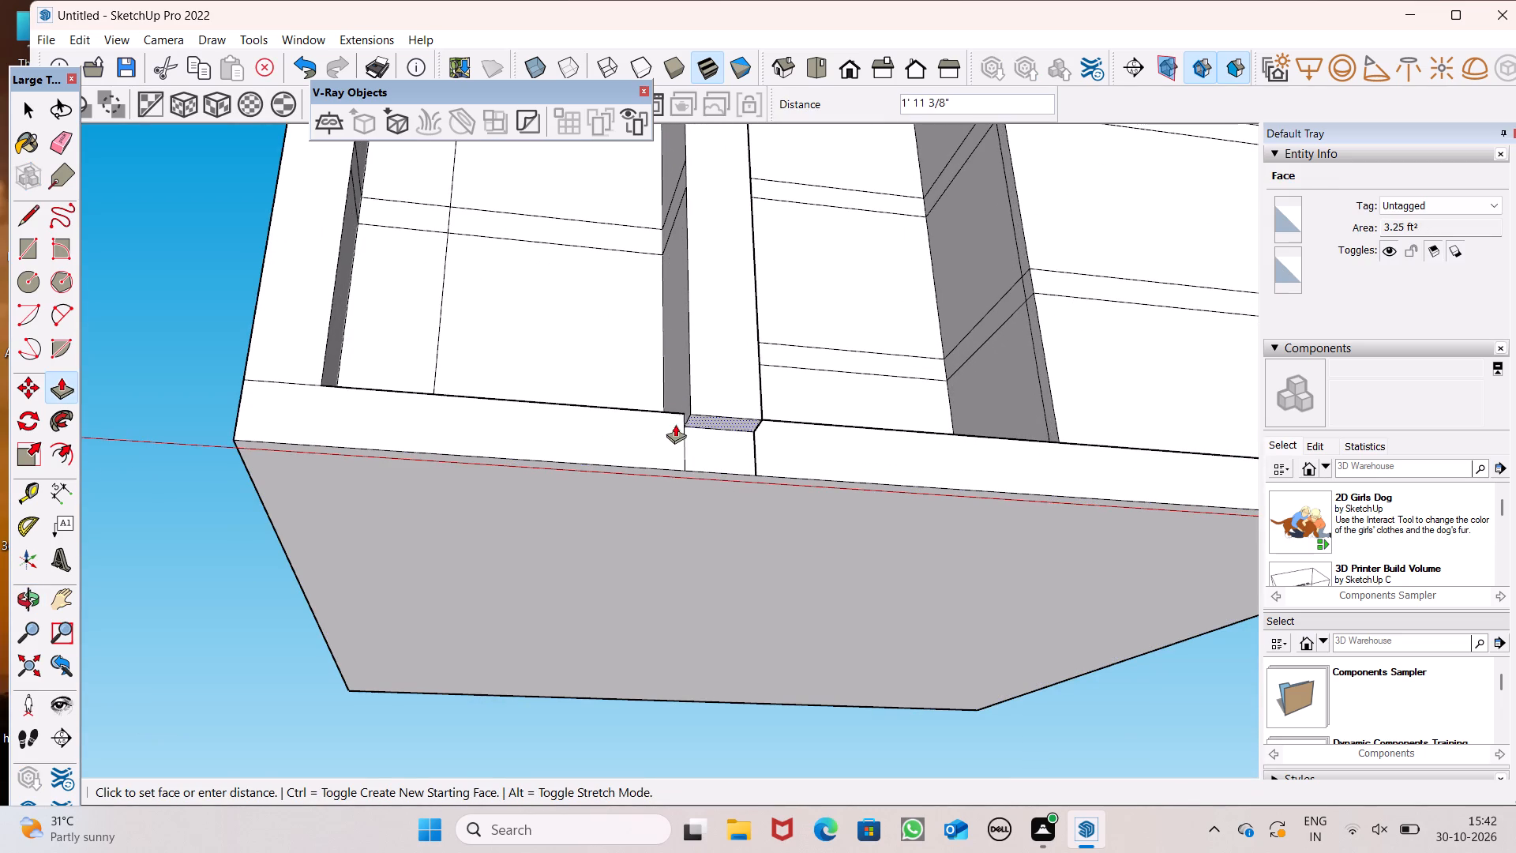
{"action": "left_click_drag", "start_coordinate": [675, 424], "coordinate": [666, 418]}
Push the middle pier's full-height front face back by about 2'9" so it stands behind the slab's front edge.
{"action": "scroll", "coordinate": [729, 494], "scroll_direction": "down", "scroll_amount": 4}
{"action": "middle_click_drag", "start_coordinate": [807, 556], "coordinate": [839, 825]}
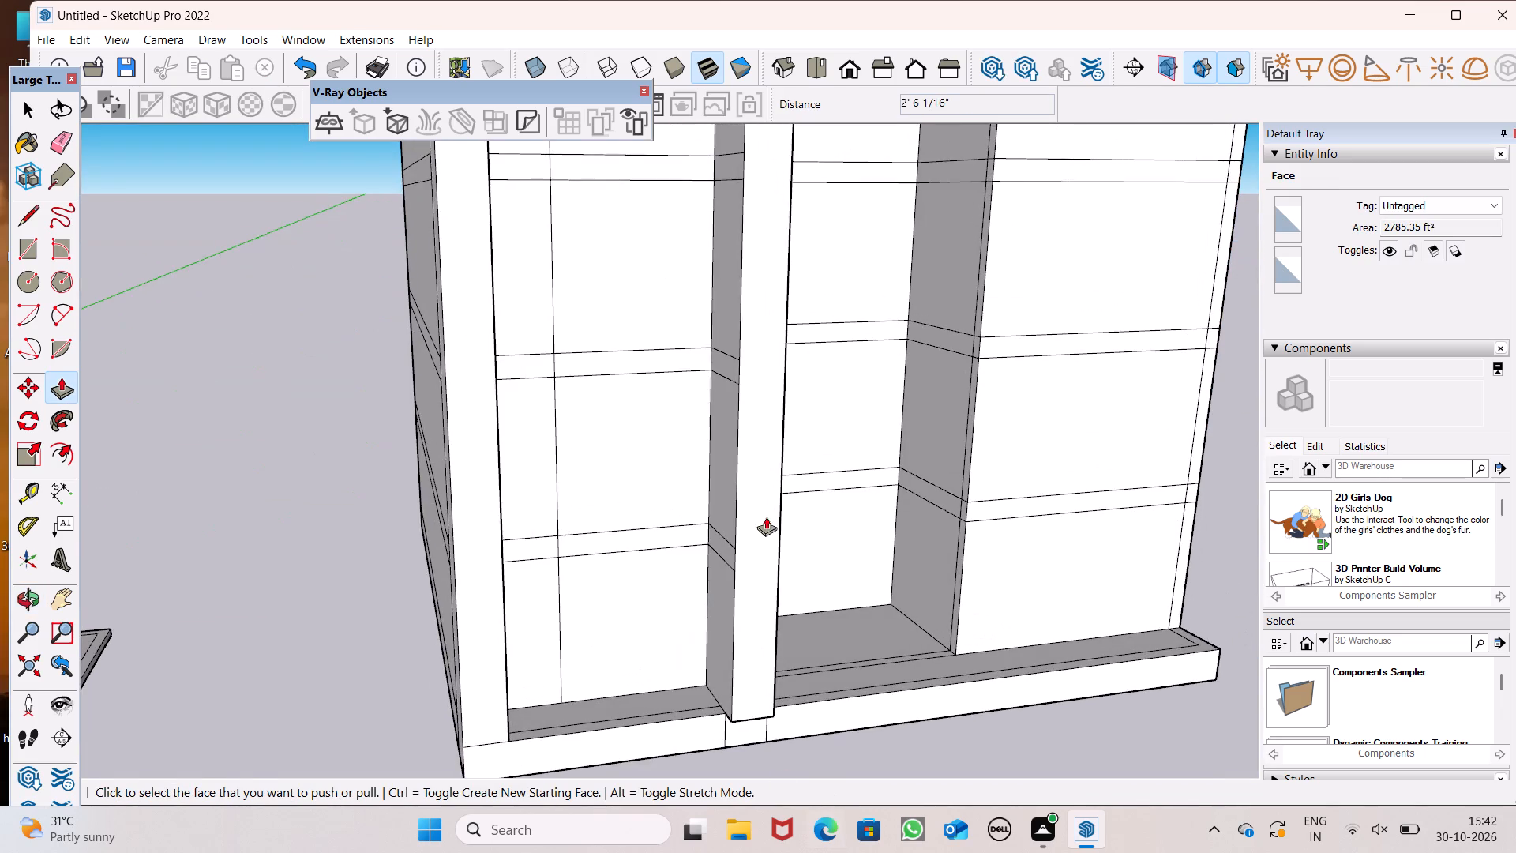
{"action": "scroll", "coordinate": [766, 517], "scroll_direction": "down", "scroll_amount": 6}
{"action": "scroll", "coordinate": [766, 608], "scroll_direction": "up", "scroll_amount": 6}
{"action": "left_click_drag", "start_coordinate": [760, 633], "coordinate": [748, 610]}
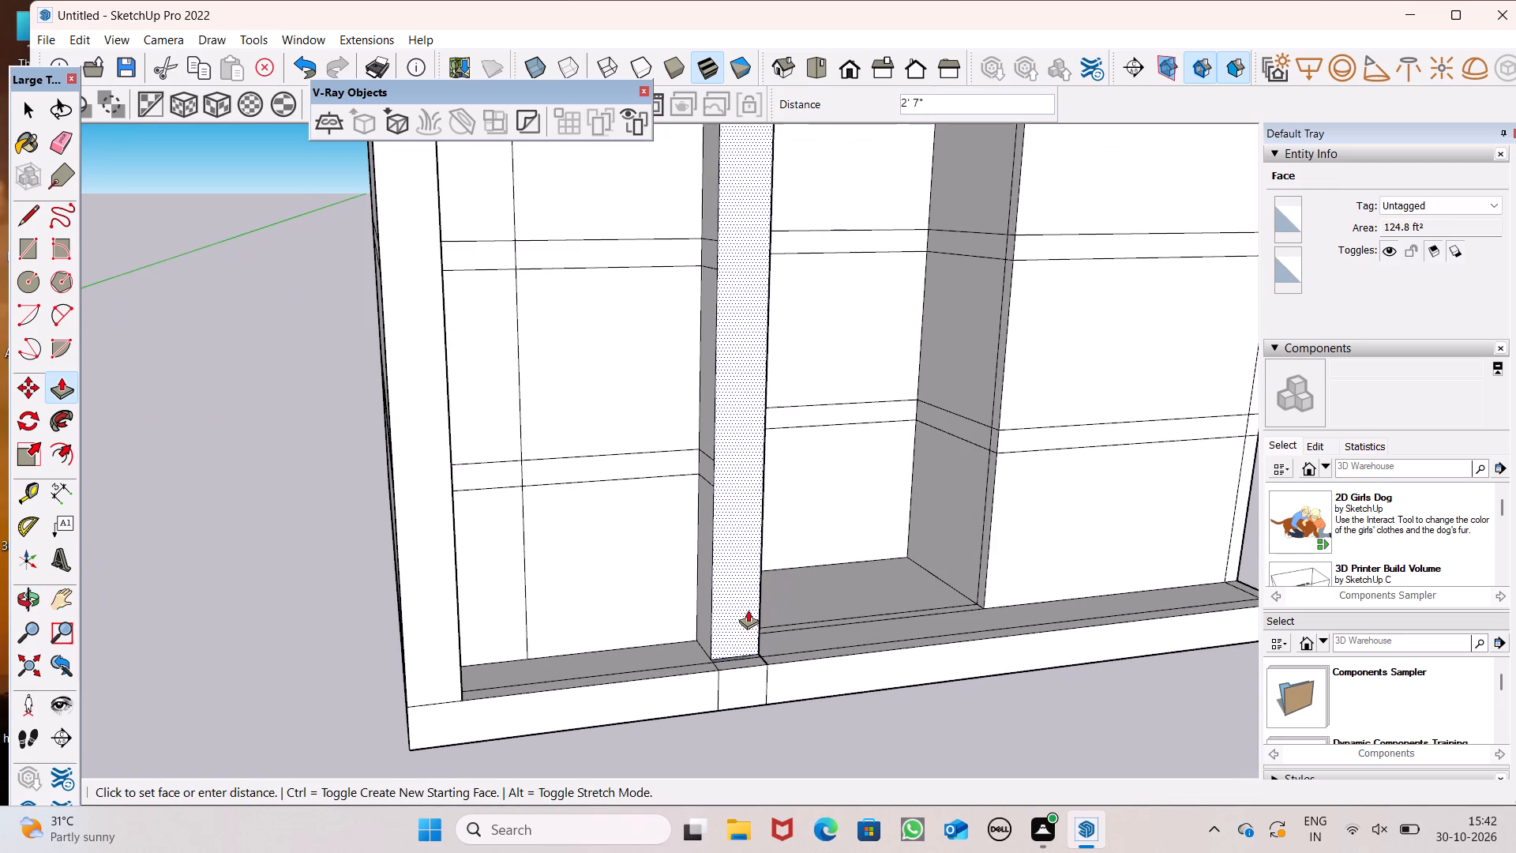
{"action": "left_click_drag", "start_coordinate": [748, 610], "coordinate": [746, 609]}
Push the corner pier's front face back by about 1'7", using the middle pier as the depth reference.
{"action": "scroll", "coordinate": [745, 490], "scroll_direction": "down", "scroll_amount": 4}
{"action": "middle_click_drag", "start_coordinate": [760, 532], "coordinate": [771, 616]}
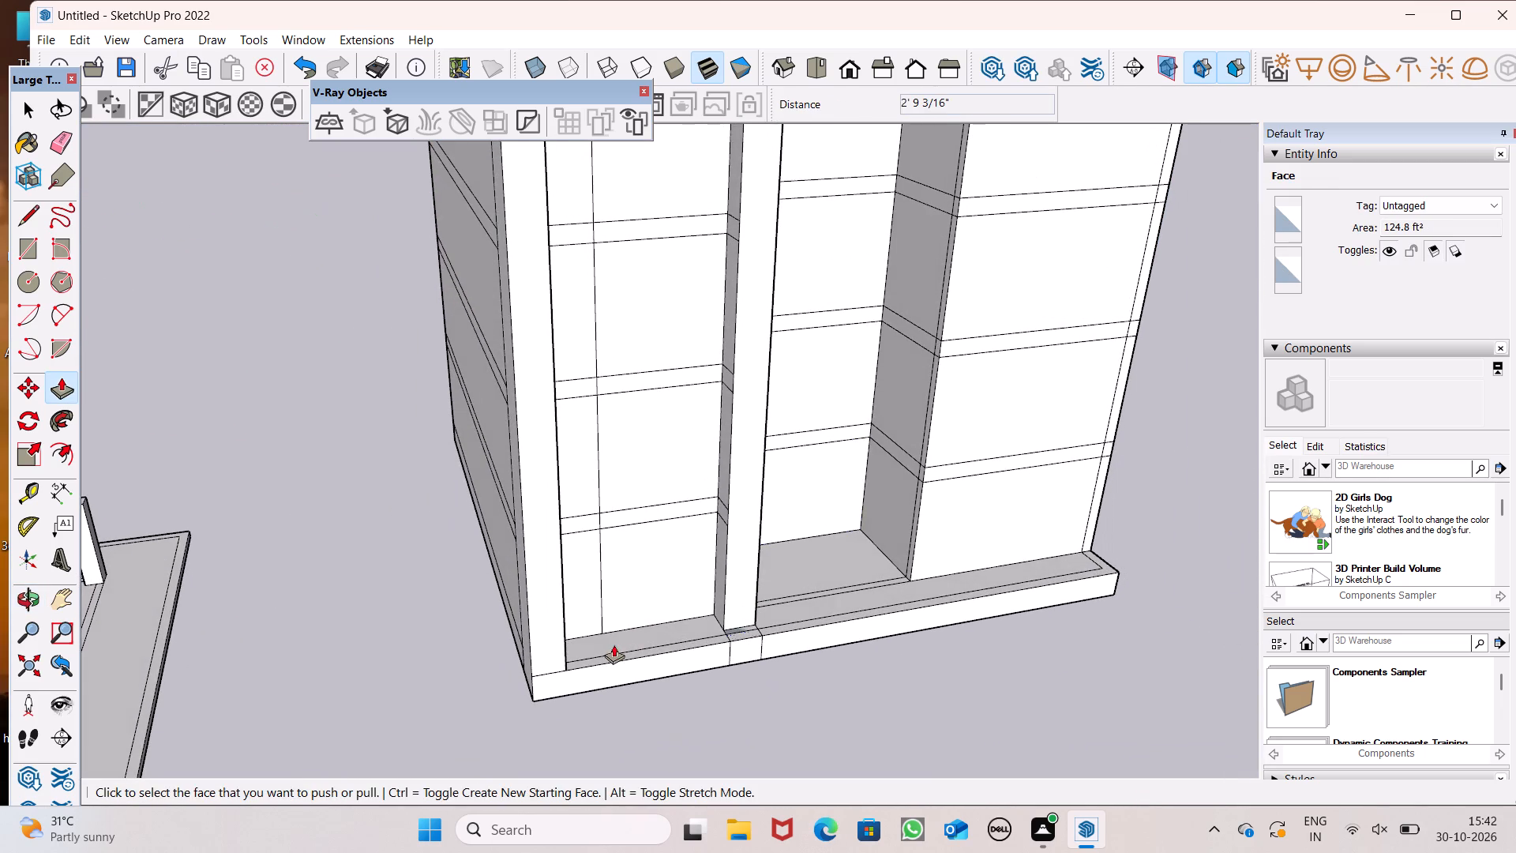
{"action": "middle_click_drag", "start_coordinate": [614, 644], "coordinate": [548, 660]}
{"action": "scroll", "coordinate": [646, 533], "scroll_direction": "down", "scroll_amount": 4}
{"action": "middle_click_drag", "start_coordinate": [651, 578], "coordinate": [676, 641]}
{"action": "scroll", "coordinate": [726, 600], "scroll_direction": "up", "scroll_amount": 7}
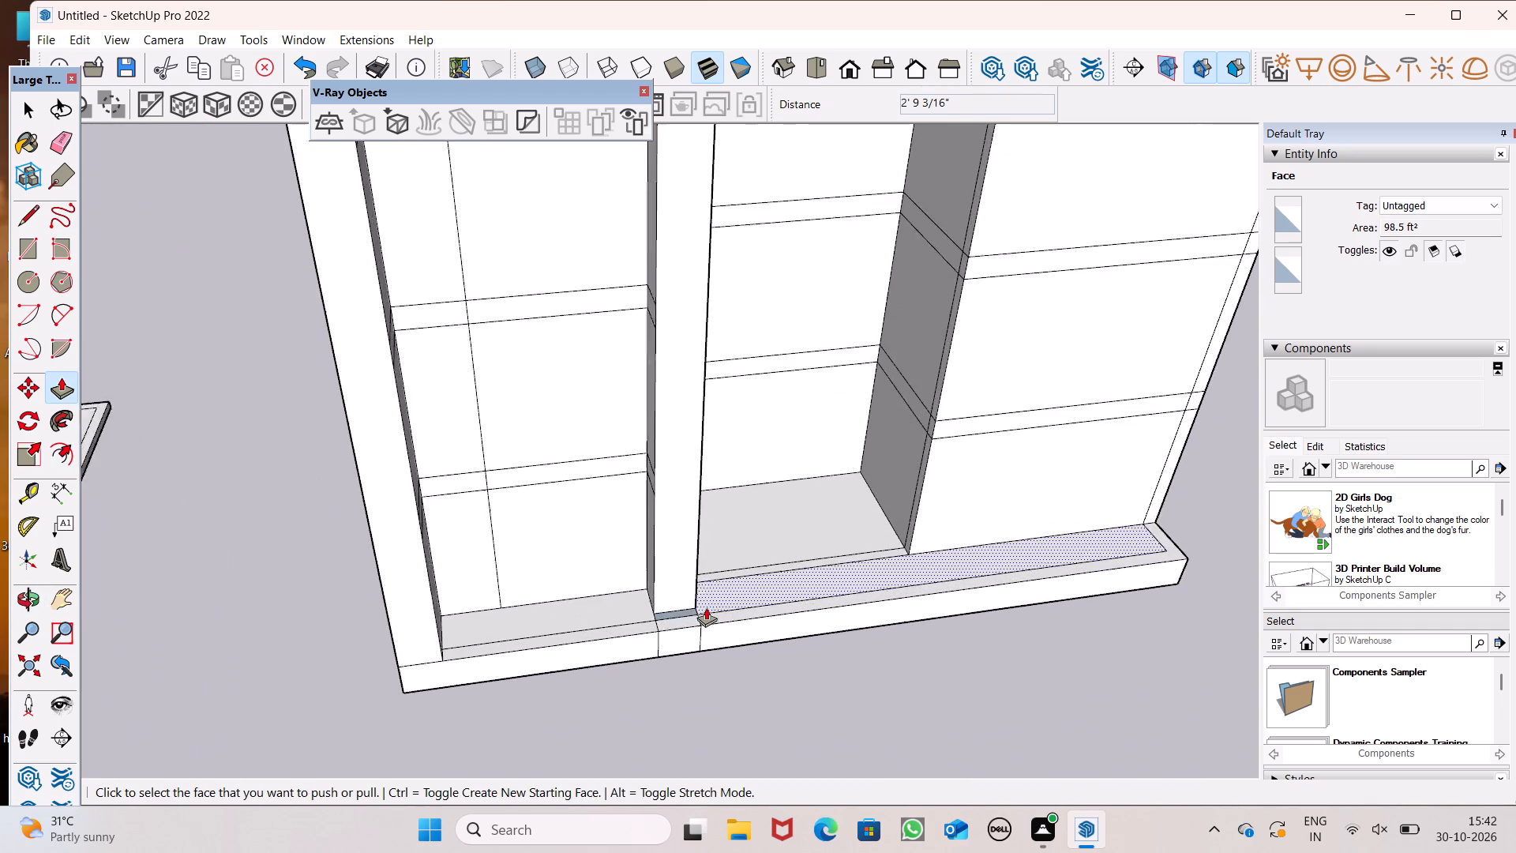
{"action": "scroll", "coordinate": [687, 608], "scroll_direction": "up", "scroll_amount": 5}
{"action": "scroll", "coordinate": [683, 606], "scroll_direction": "down", "scroll_amount": 5}
{"action": "middle_click_drag", "start_coordinate": [683, 606], "coordinate": [664, 551]}
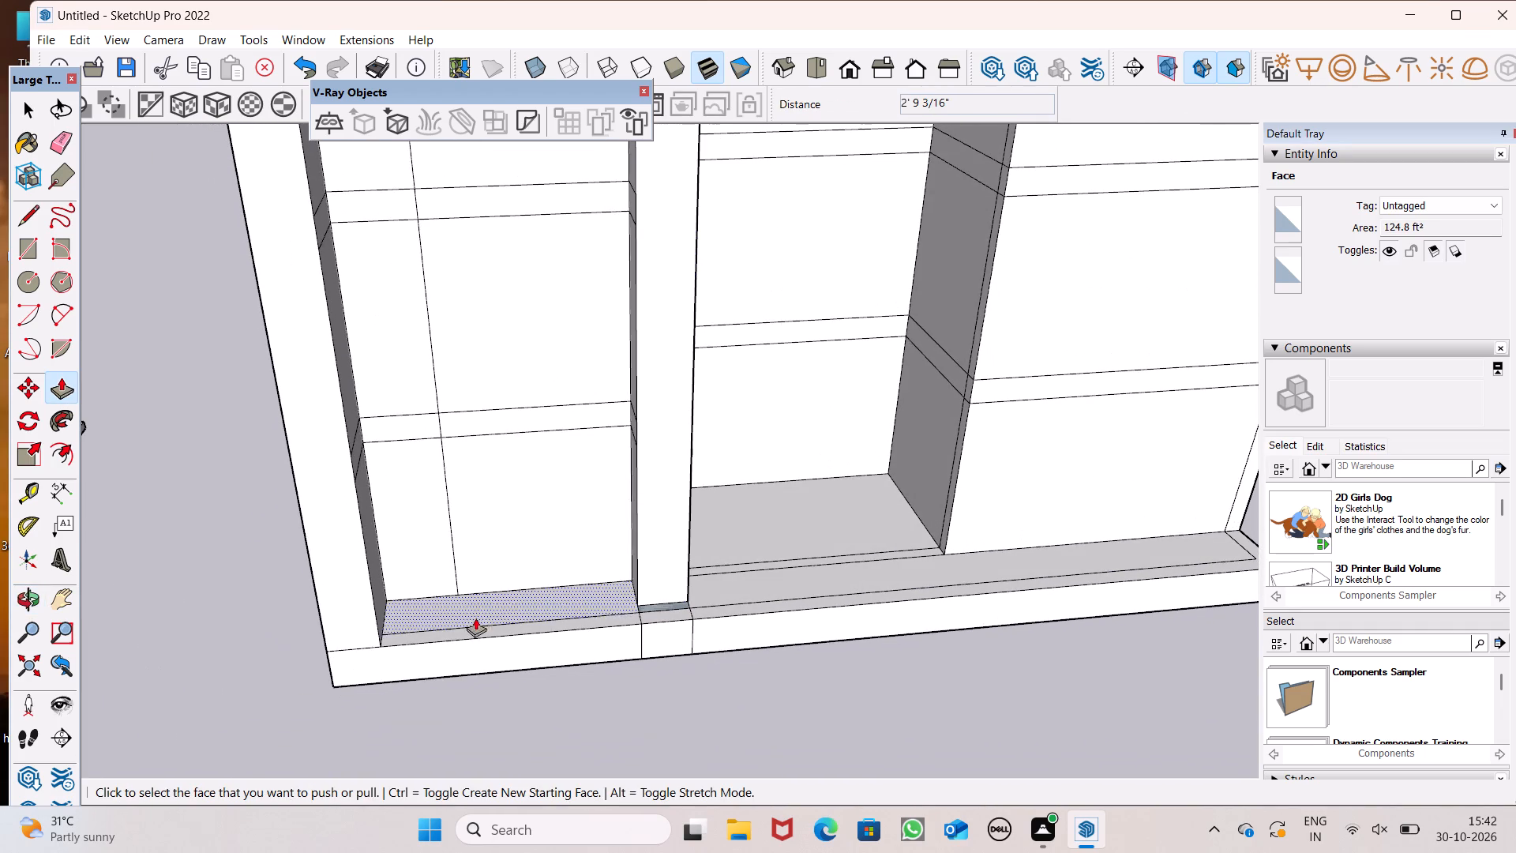
{"action": "left_click_drag", "start_coordinate": [370, 635], "coordinate": [632, 603]}
Erase the leftover edges on the slab top at the foot of the corner pier.
{"action": "scroll", "coordinate": [629, 574], "scroll_direction": "down", "scroll_amount": 5}
{"action": "middle_click_drag", "start_coordinate": [620, 598], "coordinate": [717, 618]}
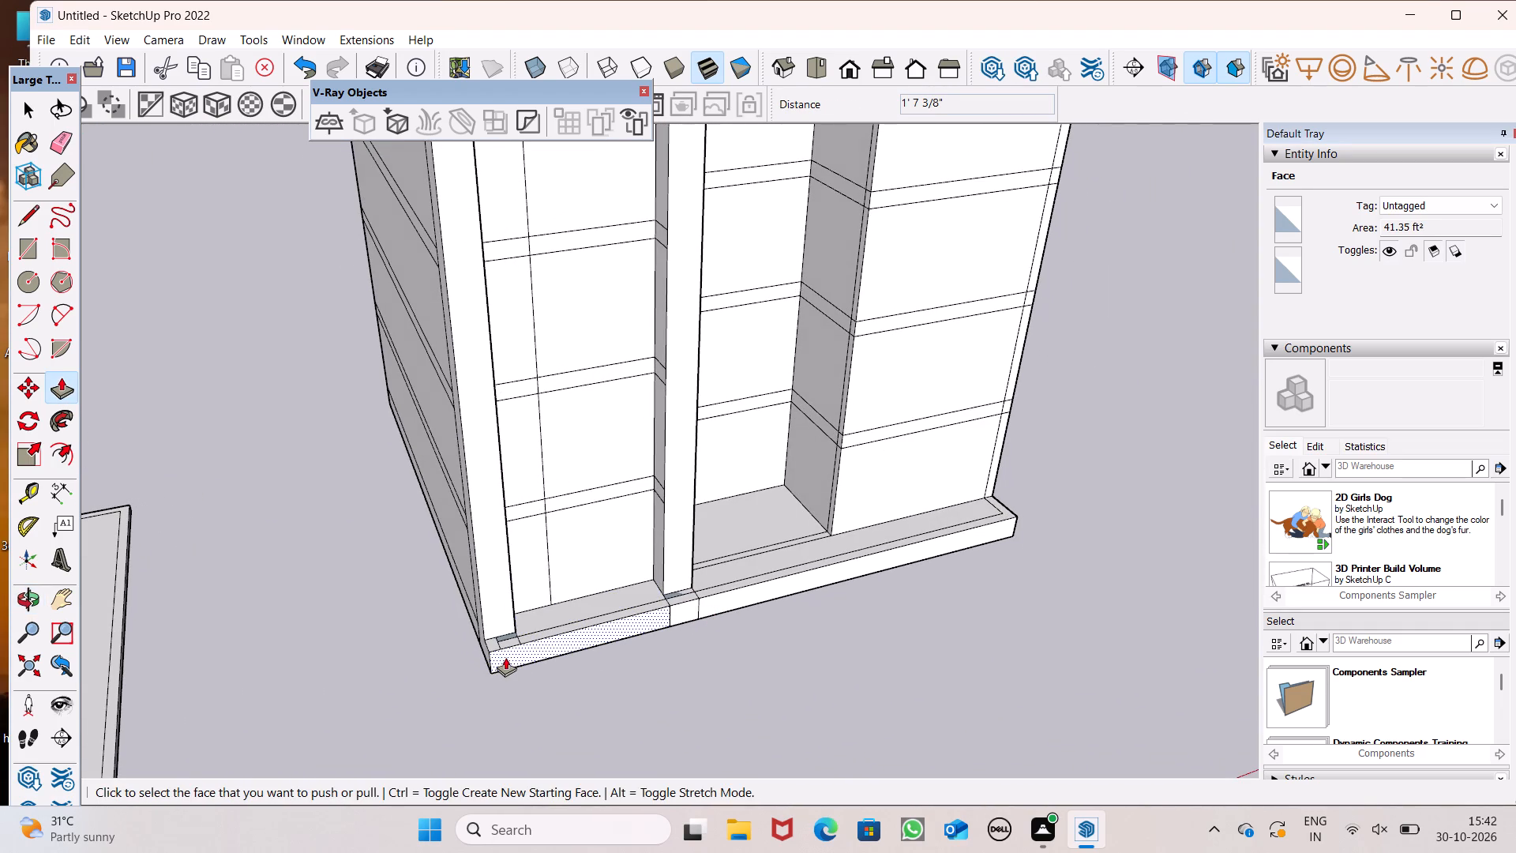
{"action": "middle_click_drag", "start_coordinate": [498, 660], "coordinate": [586, 648]}
{"action": "scroll", "coordinate": [578, 661], "scroll_direction": "up", "scroll_amount": 3}
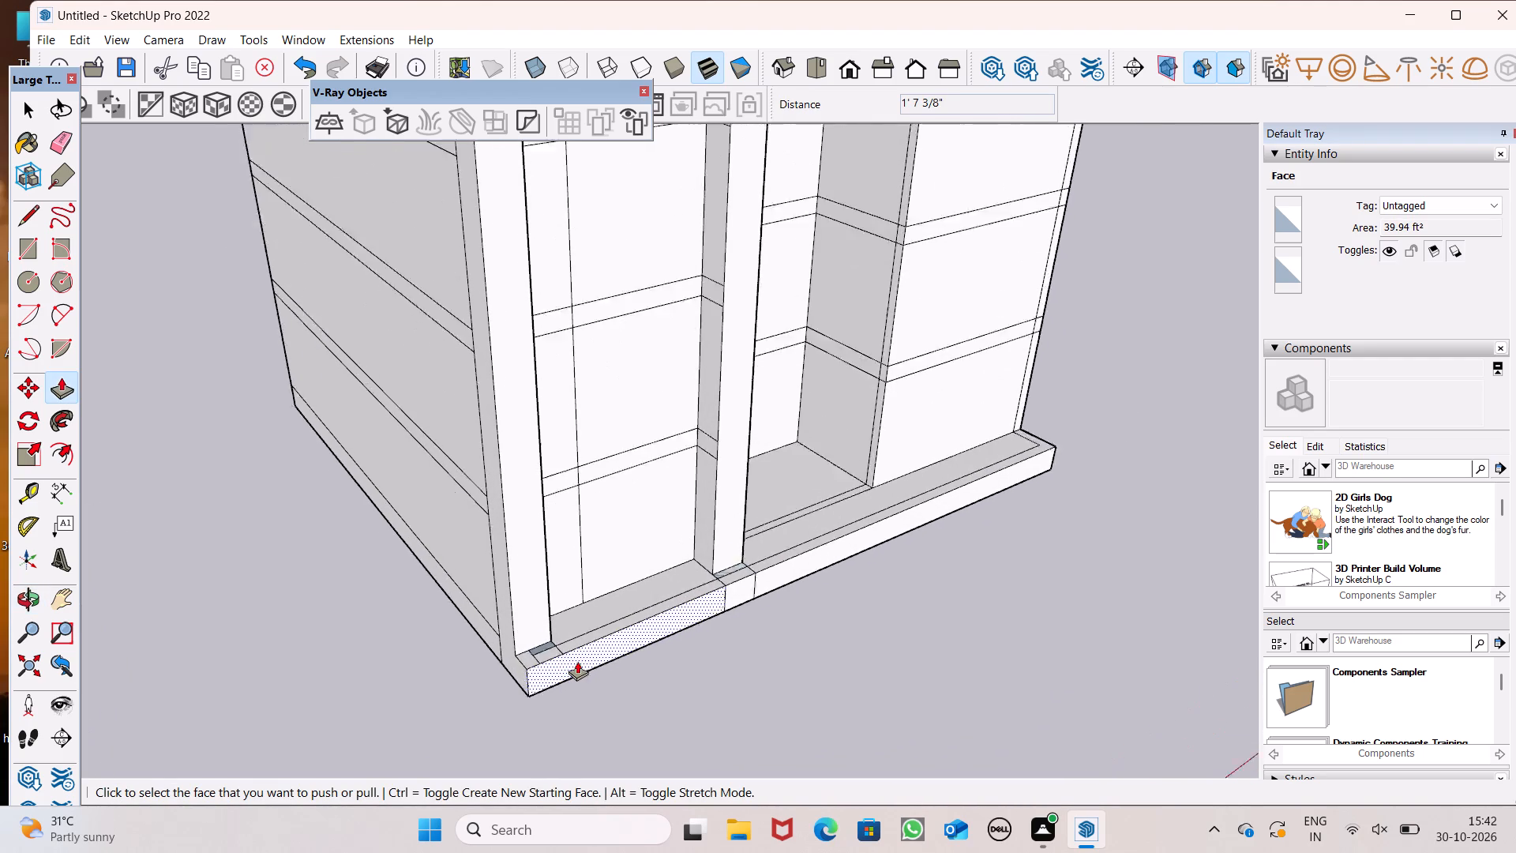
{"action": "scroll", "coordinate": [577, 661], "scroll_direction": "up", "scroll_amount": 2}
{"action": "left_click", "coordinate": [72, 141]}
{"action": "scroll", "coordinate": [520, 663], "scroll_direction": "up", "scroll_amount": 6}
{"action": "left_click_drag", "start_coordinate": [521, 665], "coordinate": [571, 636]}
{"action": "left_click_drag", "start_coordinate": [575, 631], "coordinate": [585, 623]}
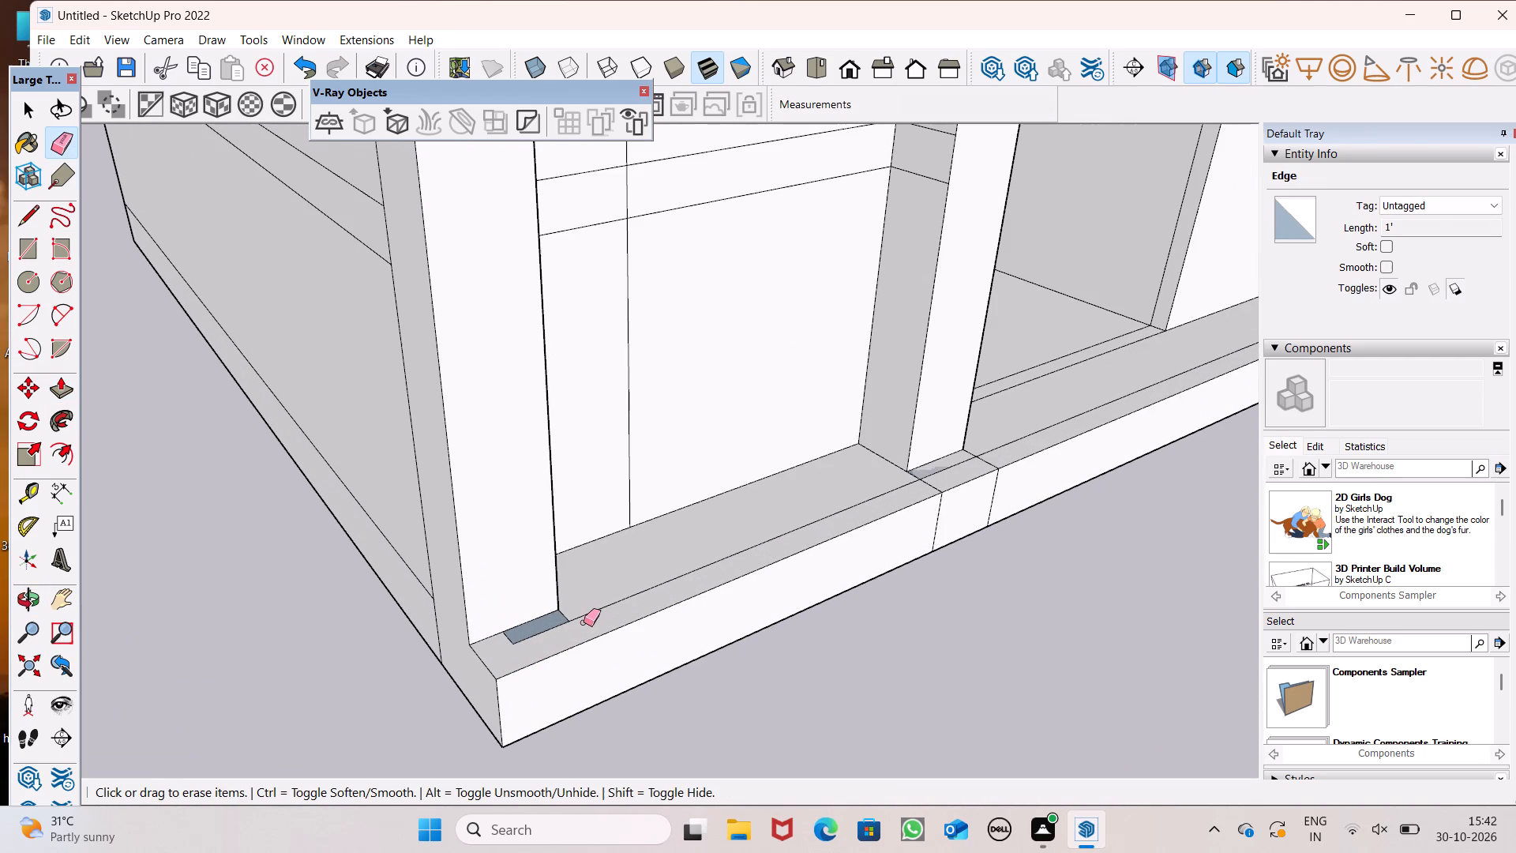
{"action": "left_click_drag", "start_coordinate": [575, 622], "coordinate": [566, 615]}
{"action": "scroll", "coordinate": [512, 658], "scroll_direction": "down", "scroll_amount": 2}
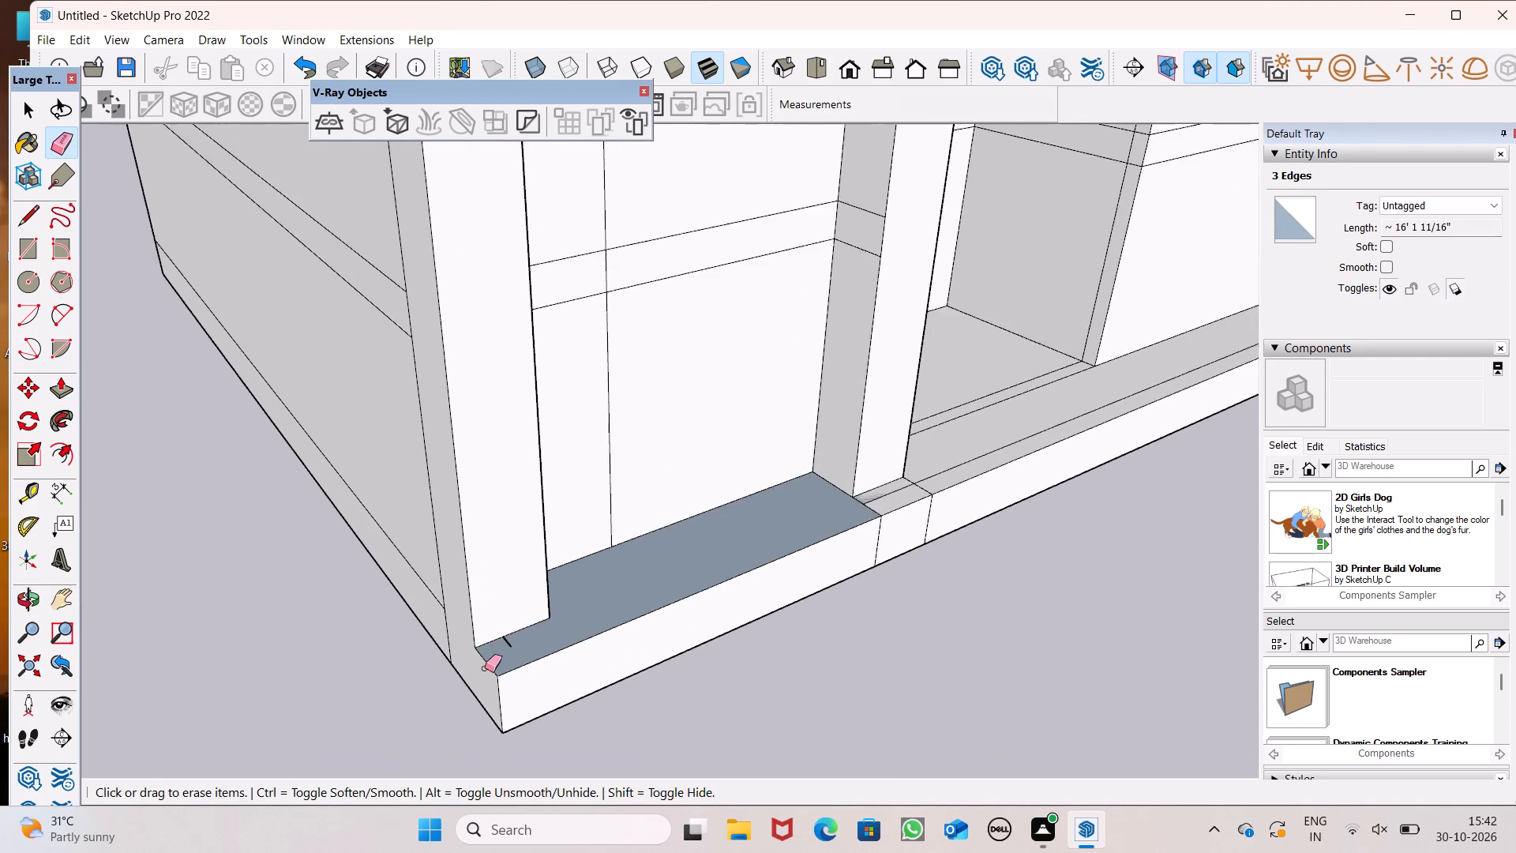
Erase the two short vertical lines on the slab's front and the leftover slab-top edges around the middle pier's foot.
{"action": "scroll", "coordinate": [485, 668], "scroll_direction": "down", "scroll_amount": 4}
{"action": "middle_click_drag", "start_coordinate": [469, 667], "coordinate": [358, 701]}
{"action": "scroll", "coordinate": [606, 609], "scroll_direction": "up", "scroll_amount": 7}
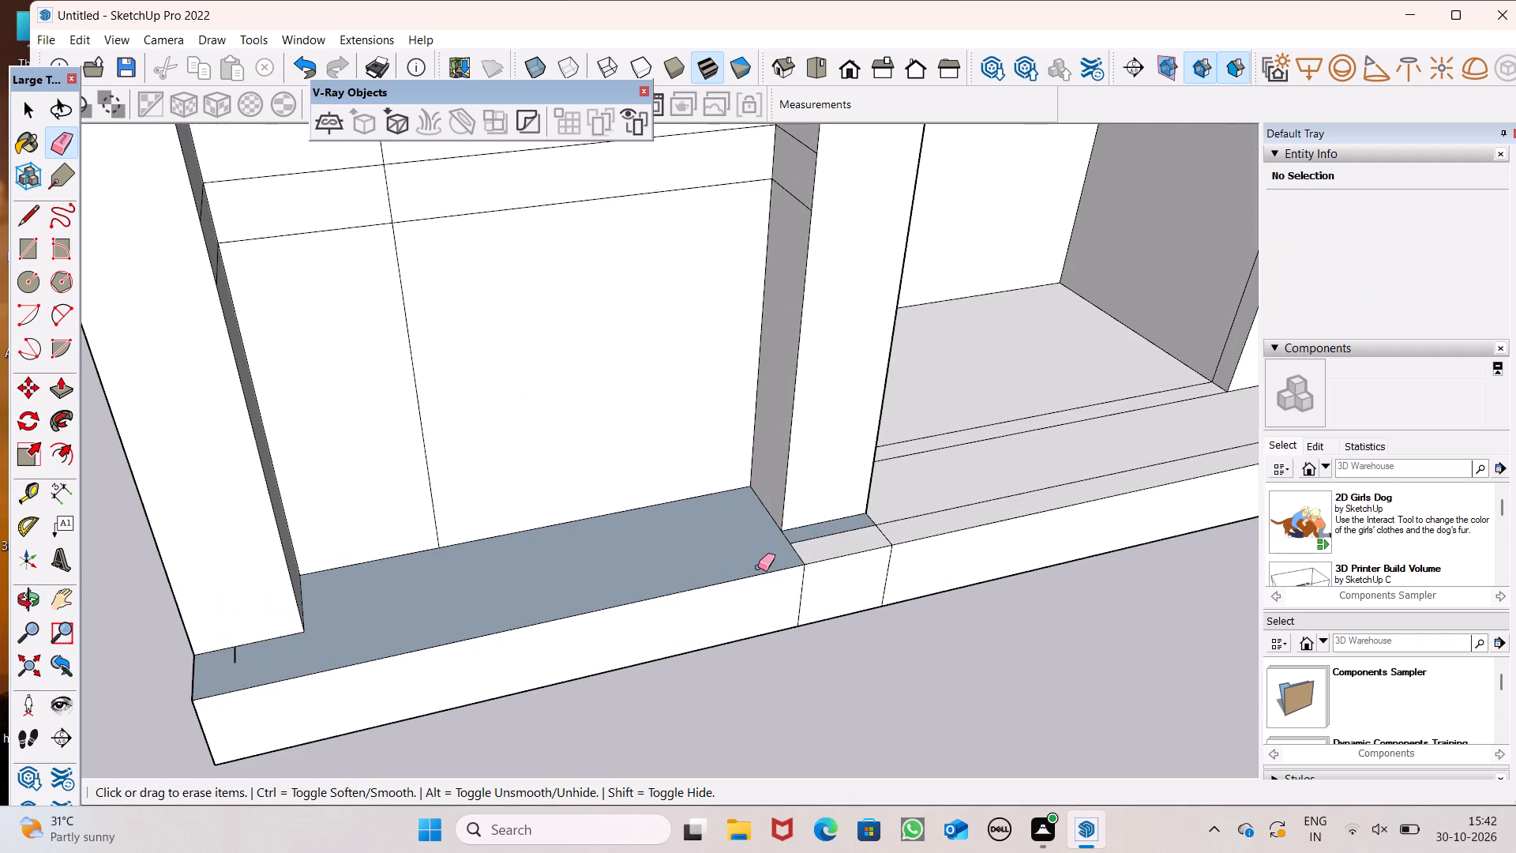
{"action": "scroll", "coordinate": [827, 586], "scroll_direction": "up", "scroll_amount": 4}
{"action": "left_click_drag", "start_coordinate": [803, 599], "coordinate": [859, 581]}
{"action": "left_click_drag", "start_coordinate": [932, 566], "coordinate": [963, 542]}
{"action": "left_click_drag", "start_coordinate": [880, 489], "coordinate": [889, 500]}
{"action": "left_click_drag", "start_coordinate": [918, 475], "coordinate": [922, 475]}
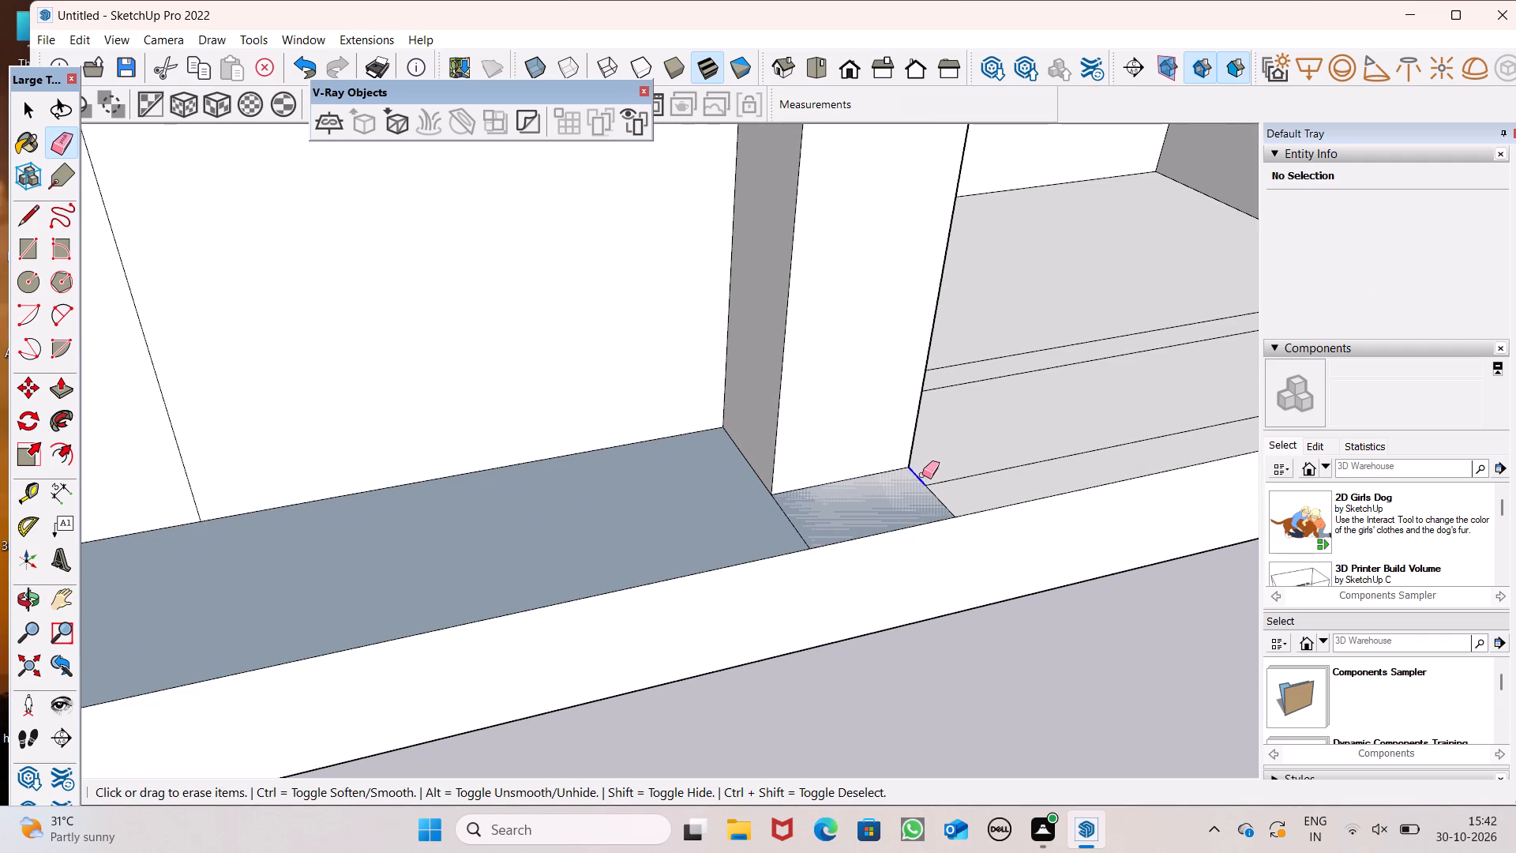
{"action": "left_click_drag", "start_coordinate": [922, 475], "coordinate": [922, 491]}
{"action": "left_click_drag", "start_coordinate": [937, 482], "coordinate": [926, 502]}
{"action": "scroll", "coordinate": [652, 586], "scroll_direction": "down", "scroll_amount": 6}
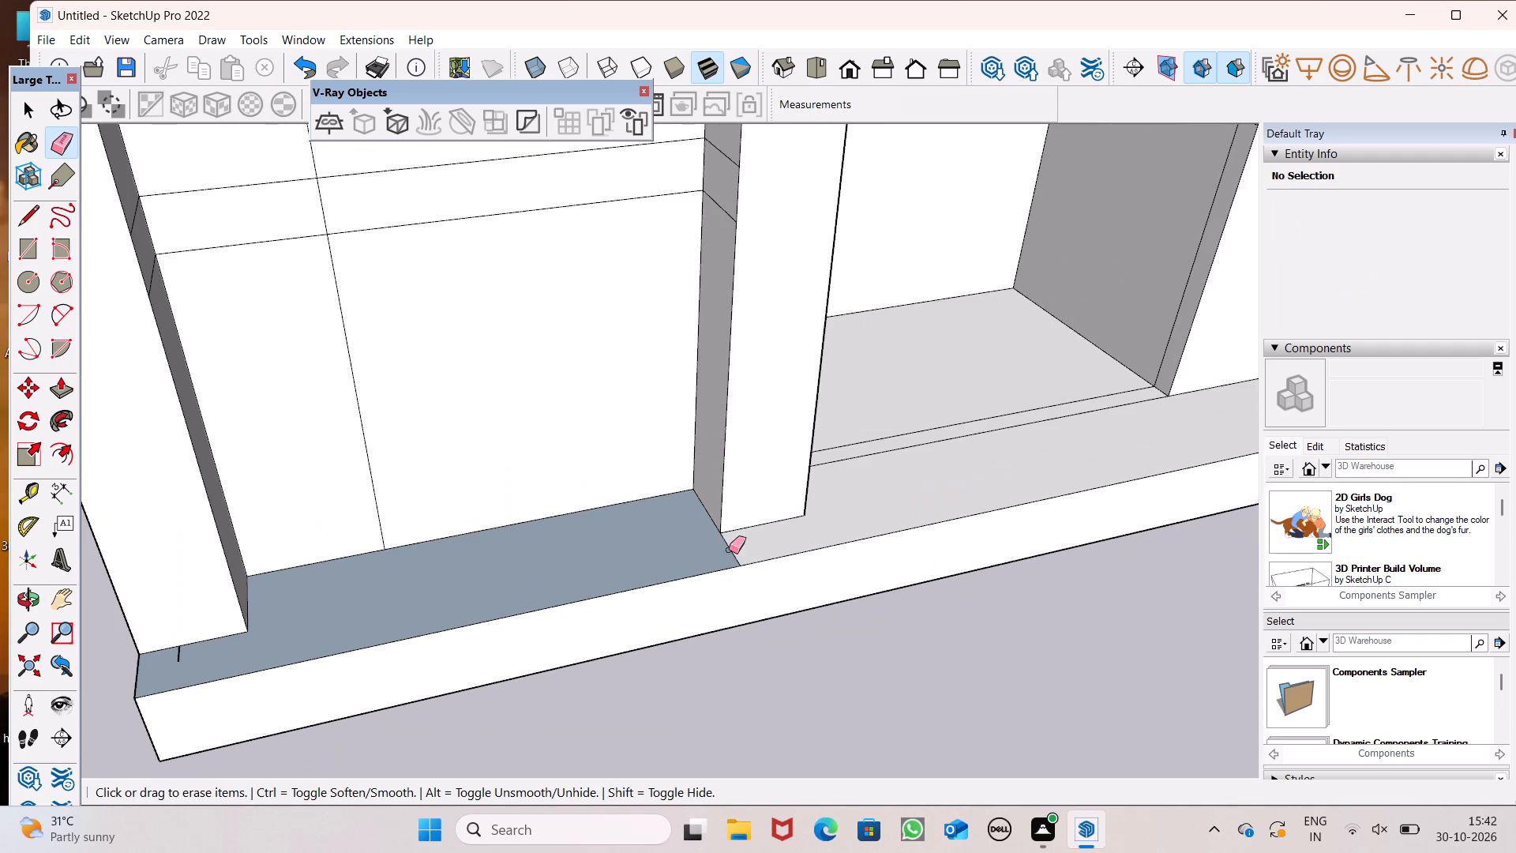
{"action": "left_click_drag", "start_coordinate": [742, 541], "coordinate": [729, 552]}
Erase the stray short edge on the slab top at the end opposite the corner pier.
{"action": "scroll", "coordinate": [476, 593], "scroll_direction": "down", "scroll_amount": 5}
{"action": "scroll", "coordinate": [733, 562], "scroll_direction": "down", "scroll_amount": 7}
{"action": "scroll", "coordinate": [892, 517], "scroll_direction": "up", "scroll_amount": 6}
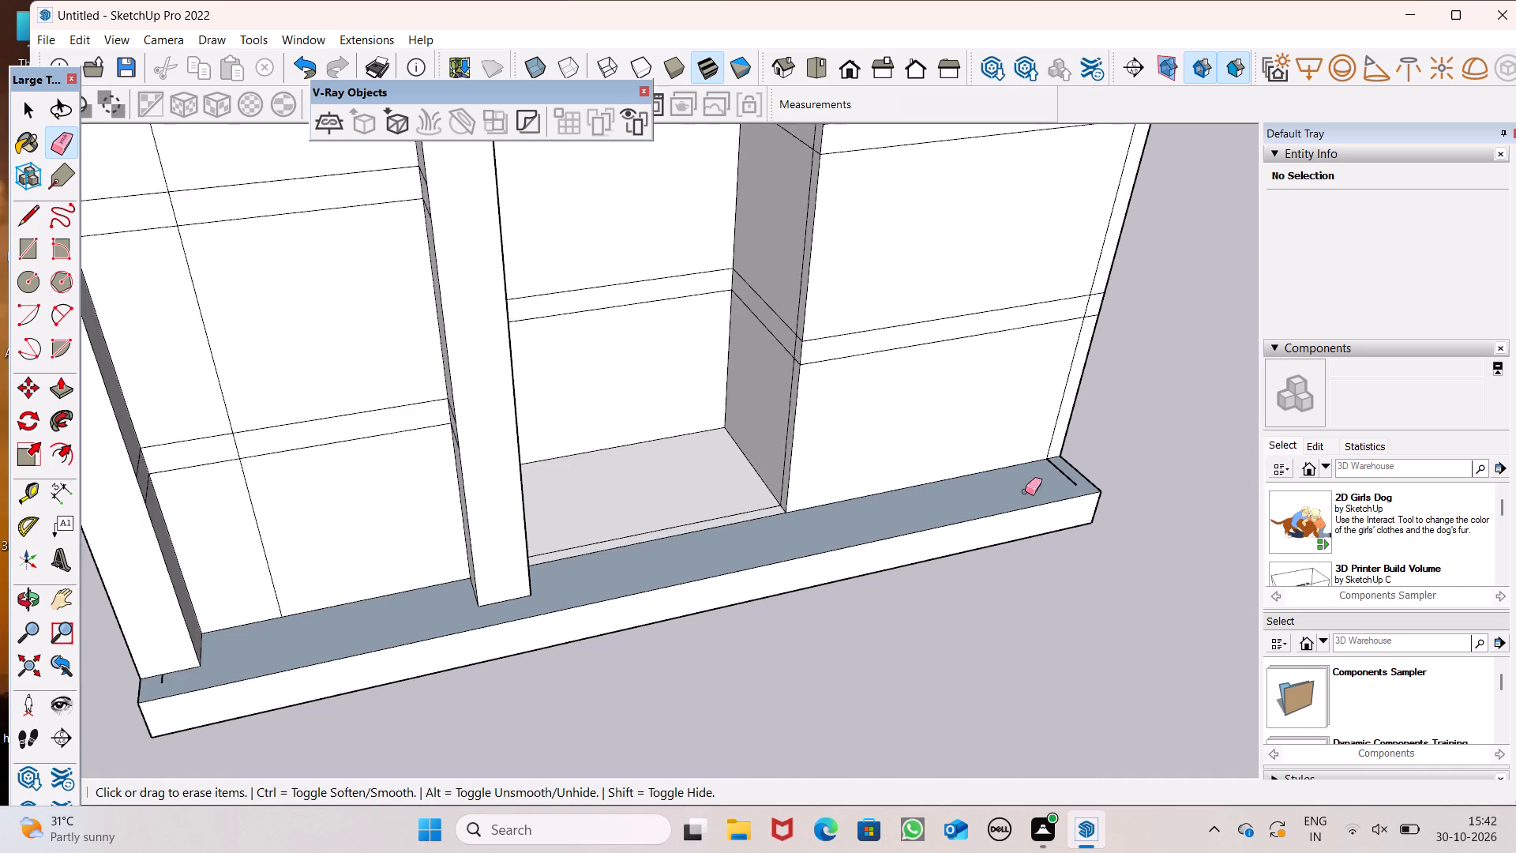
{"action": "scroll", "coordinate": [1057, 470], "scroll_direction": "up", "scroll_amount": 6}
{"action": "left_click_drag", "start_coordinate": [1079, 469], "coordinate": [1079, 476]}
Examine the cleaned slab top, the two recessed piers and the block's outer walls from several angles.
{"action": "scroll", "coordinate": [1056, 514], "scroll_direction": "down", "scroll_amount": 4}
{"action": "scroll", "coordinate": [869, 531], "scroll_direction": "down", "scroll_amount": 4}
{"action": "middle_click_drag", "start_coordinate": [701, 592], "coordinate": [778, 565]}
{"action": "scroll", "coordinate": [722, 554], "scroll_direction": "down", "scroll_amount": 5}
{"action": "middle_click_drag", "start_coordinate": [808, 603], "coordinate": [291, 491]}
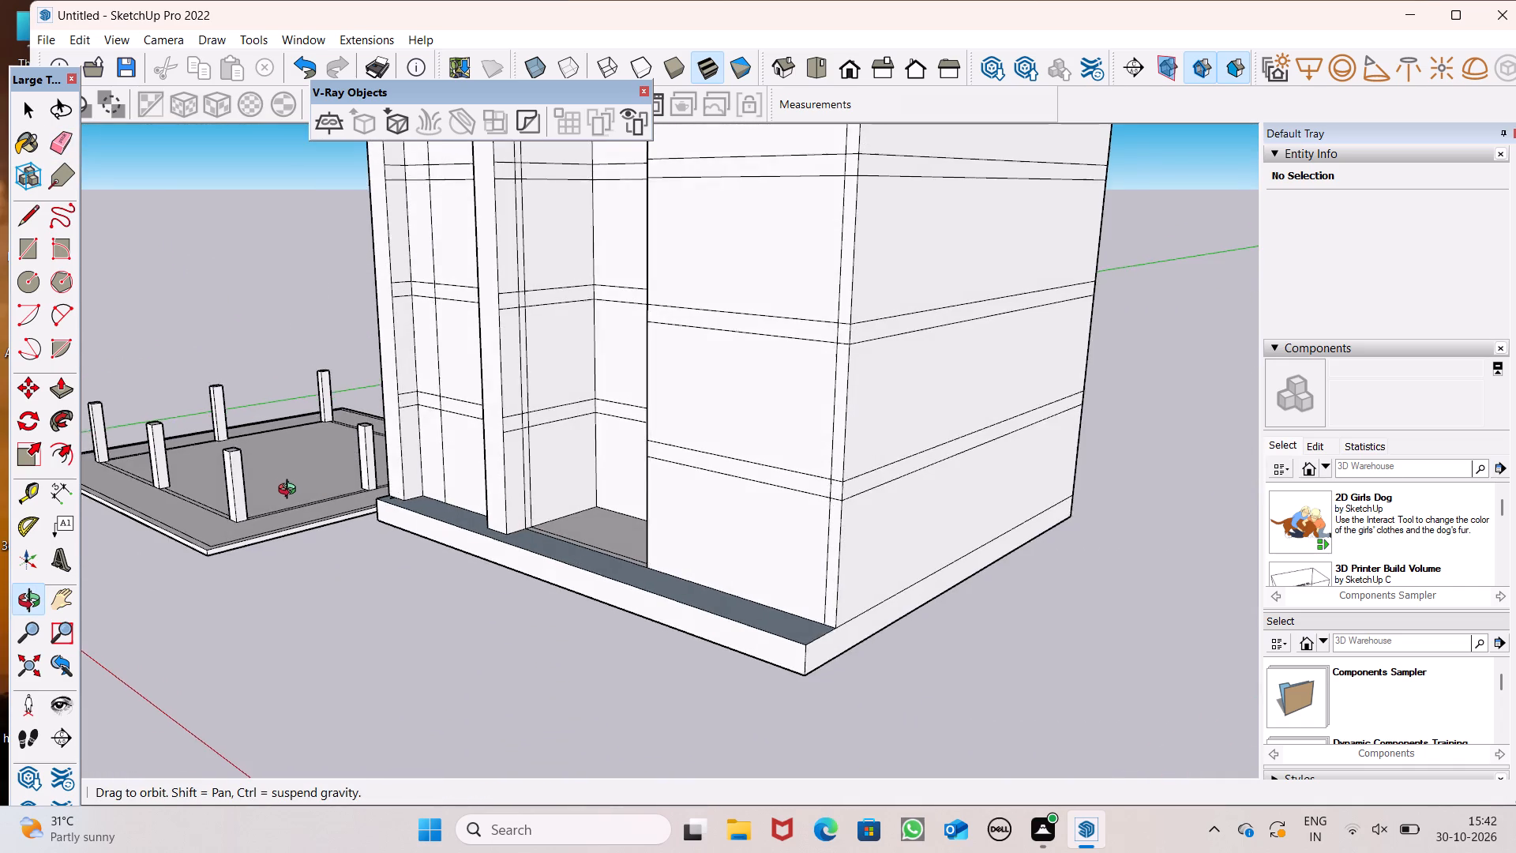
{"action": "middle_click_drag", "start_coordinate": [291, 491], "coordinate": [621, 490]}
{"action": "scroll", "coordinate": [684, 531], "scroll_direction": "down", "scroll_amount": 9}
{"action": "middle_click_drag", "start_coordinate": [685, 551], "coordinate": [626, 526]}
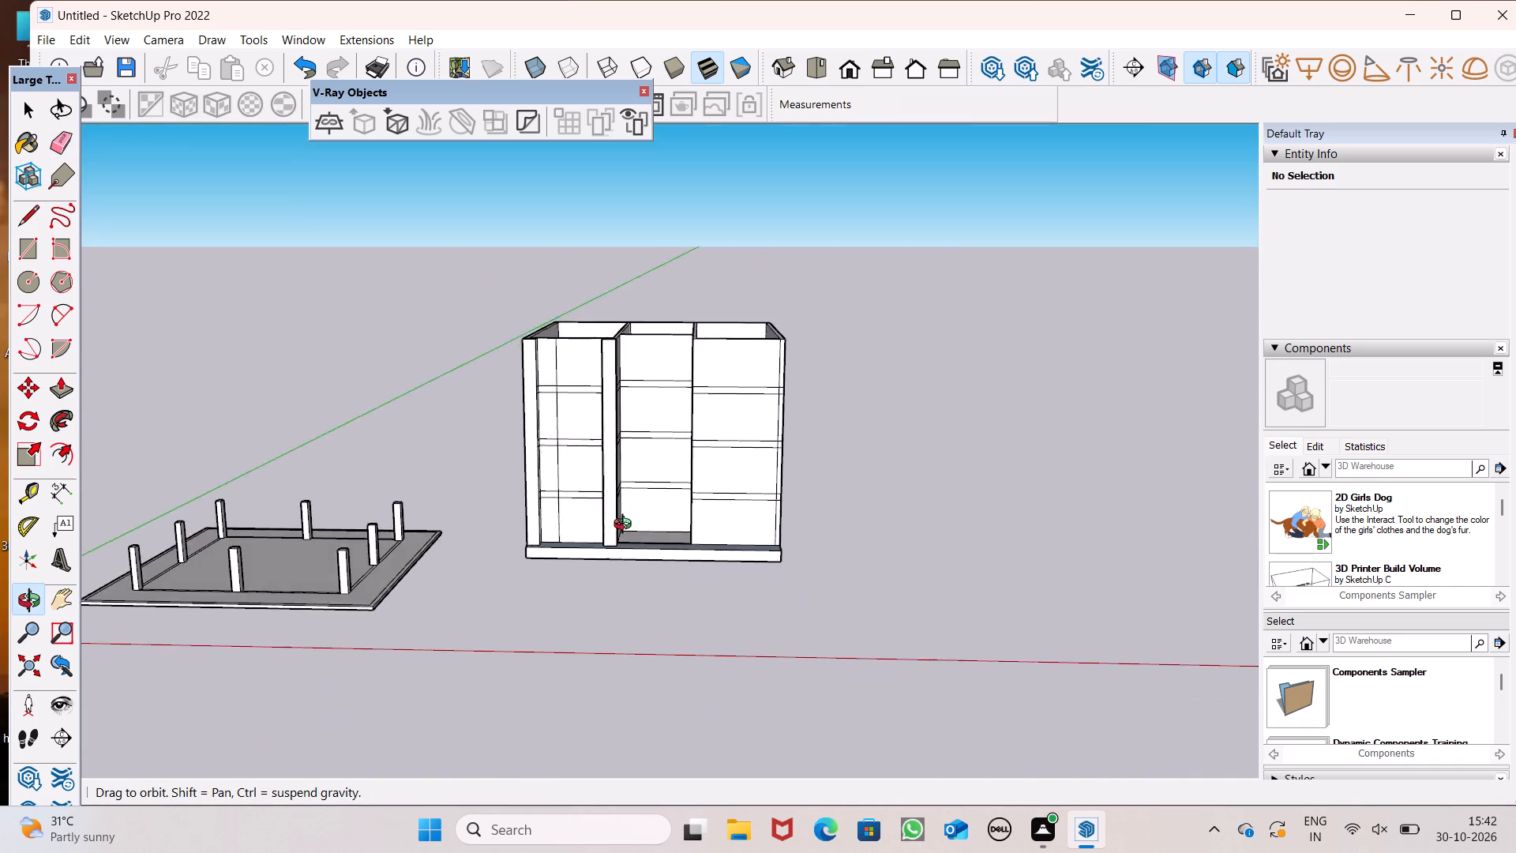
{"action": "middle_click_drag", "start_coordinate": [626, 526], "coordinate": [803, 635]}
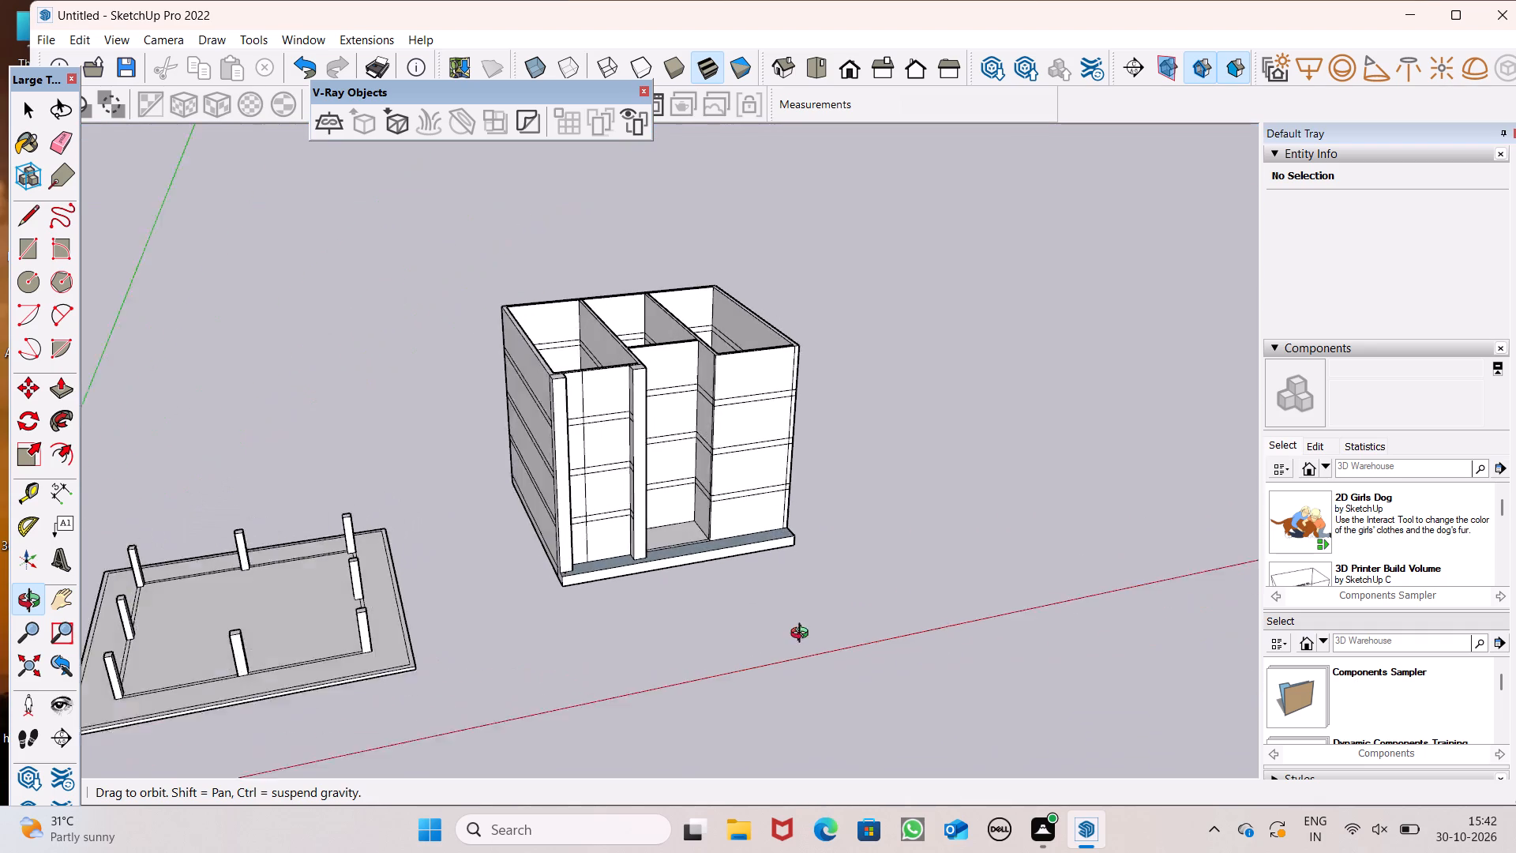
{"action": "middle_click_drag", "start_coordinate": [803, 635], "coordinate": [837, 644]}
{"action": "scroll", "coordinate": [719, 604], "scroll_direction": "up", "scroll_amount": 2}
{"action": "scroll", "coordinate": [674, 587], "scroll_direction": "down", "scroll_amount": 2}
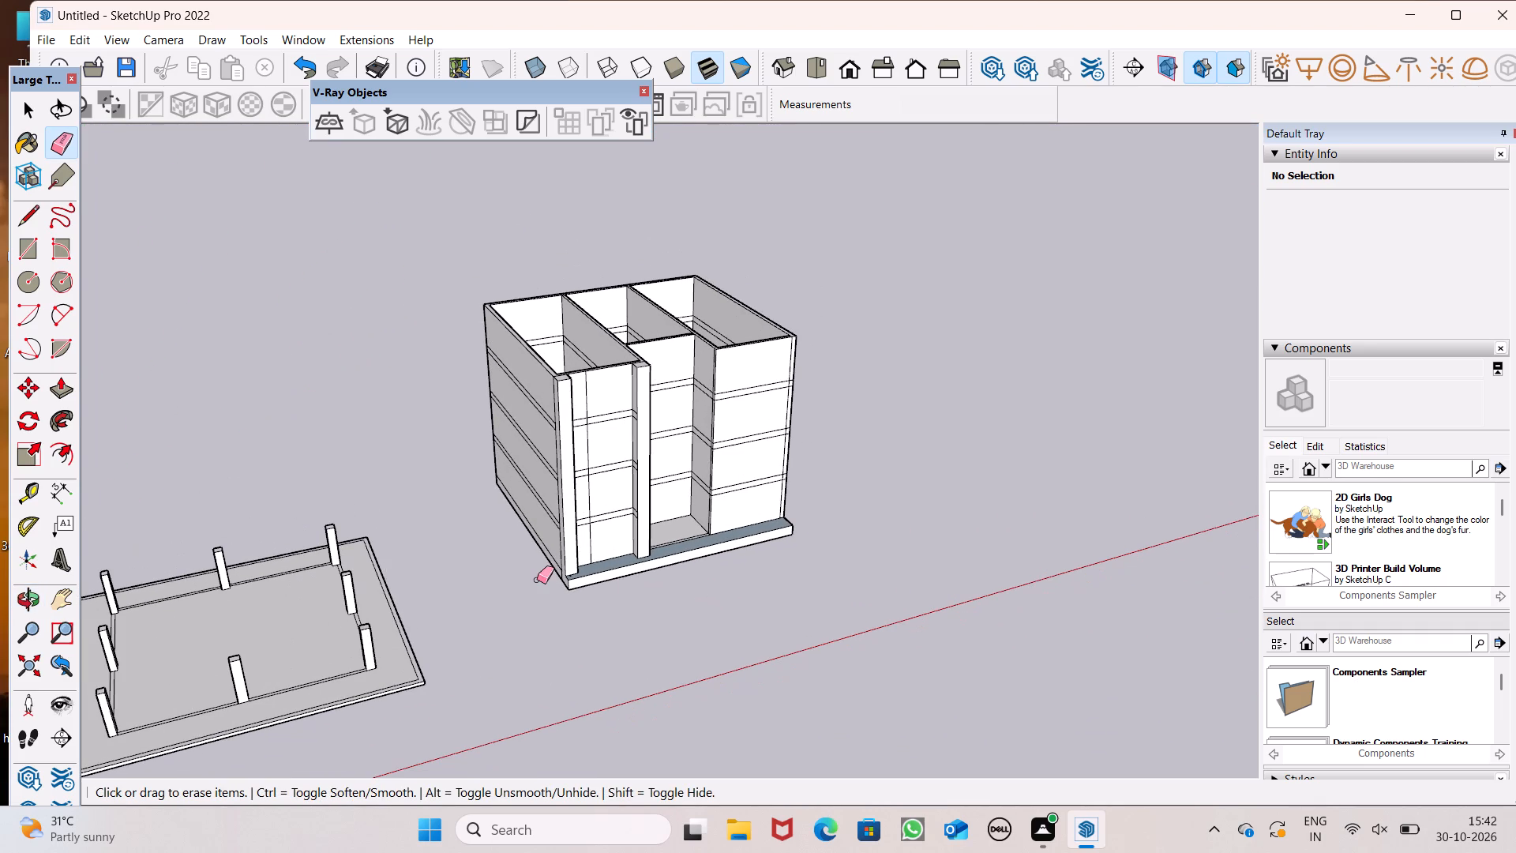
Push the base slab's front face back flush with the corner pier's front face.
{"action": "left_click", "coordinate": [53, 389]}
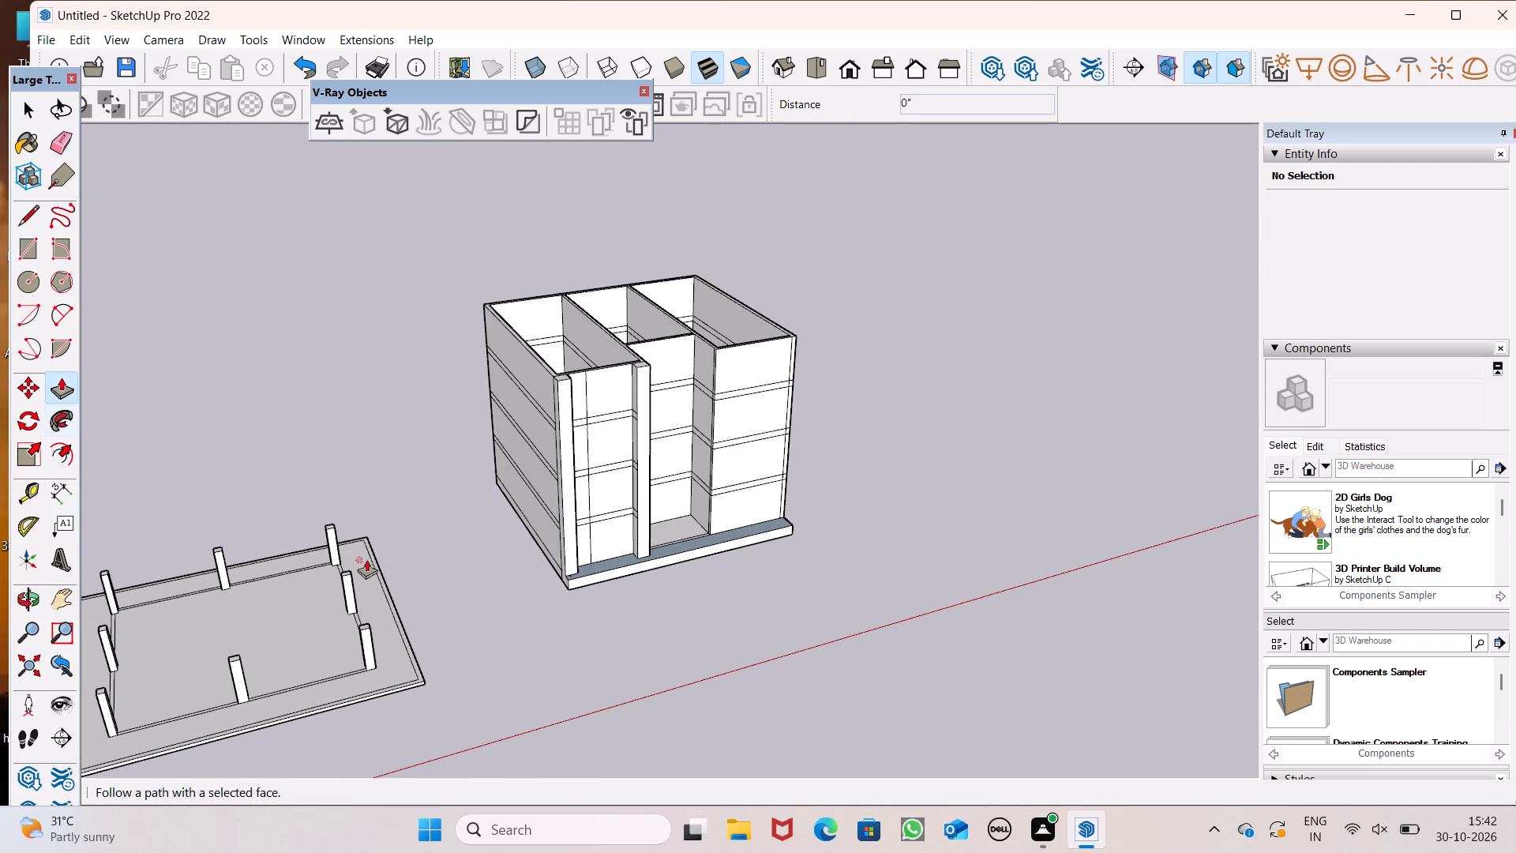
{"action": "middle_click_drag", "start_coordinate": [366, 559], "coordinate": [447, 603]}
{"action": "scroll", "coordinate": [591, 599], "scroll_direction": "up", "scroll_amount": 7}
{"action": "middle_click", "coordinate": [590, 599]}
{"action": "scroll", "coordinate": [591, 596], "scroll_direction": "up", "scroll_amount": 6}
{"action": "left_click_drag", "start_coordinate": [613, 586], "coordinate": [599, 570]}
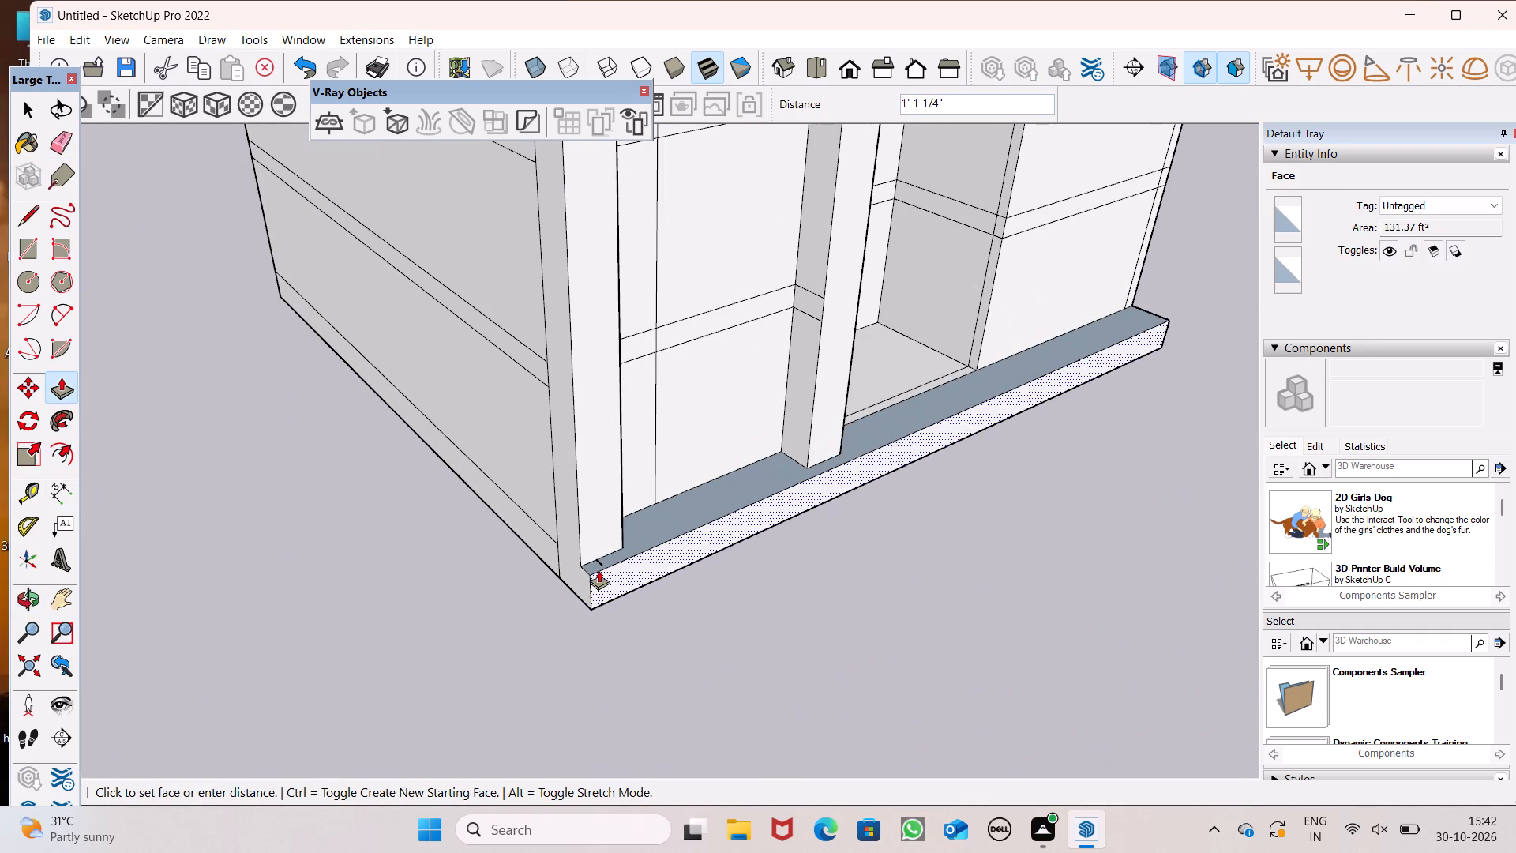
{"action": "left_click_drag", "start_coordinate": [599, 570], "coordinate": [580, 544]}
Pull the middle pier's front face forward so it projects slightly beyond the slab's front.
{"action": "middle_click_drag", "start_coordinate": [752, 597], "coordinate": [647, 602]}
{"action": "scroll", "coordinate": [780, 508], "scroll_direction": "up", "scroll_amount": 4}
{"action": "left_click_drag", "start_coordinate": [798, 462], "coordinate": [798, 472]}
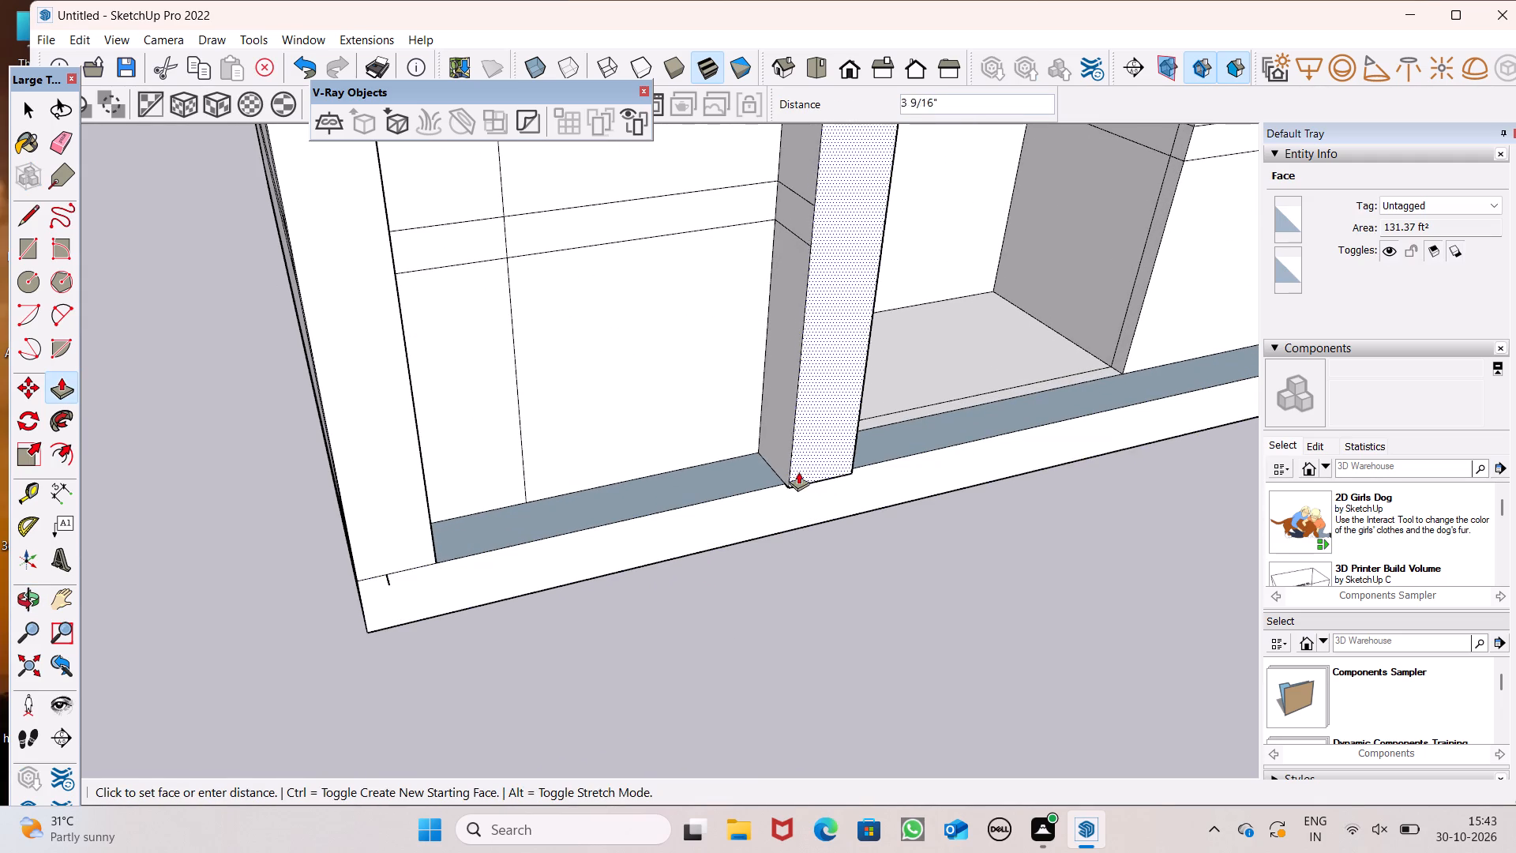
{"action": "left_click_drag", "start_coordinate": [798, 472], "coordinate": [801, 476]}
Pull the middle pier's underside down 2'5" to the bottom edge of the base slab.
{"action": "scroll", "coordinate": [821, 507], "scroll_direction": "up", "scroll_amount": 1}
{"action": "scroll", "coordinate": [822, 515], "scroll_direction": "down", "scroll_amount": 4}
{"action": "middle_click_drag", "start_coordinate": [829, 532], "coordinate": [734, 145]}
{"action": "scroll", "coordinate": [814, 355], "scroll_direction": "up", "scroll_amount": 6}
{"action": "left_click_drag", "start_coordinate": [771, 357], "coordinate": [768, 409]}
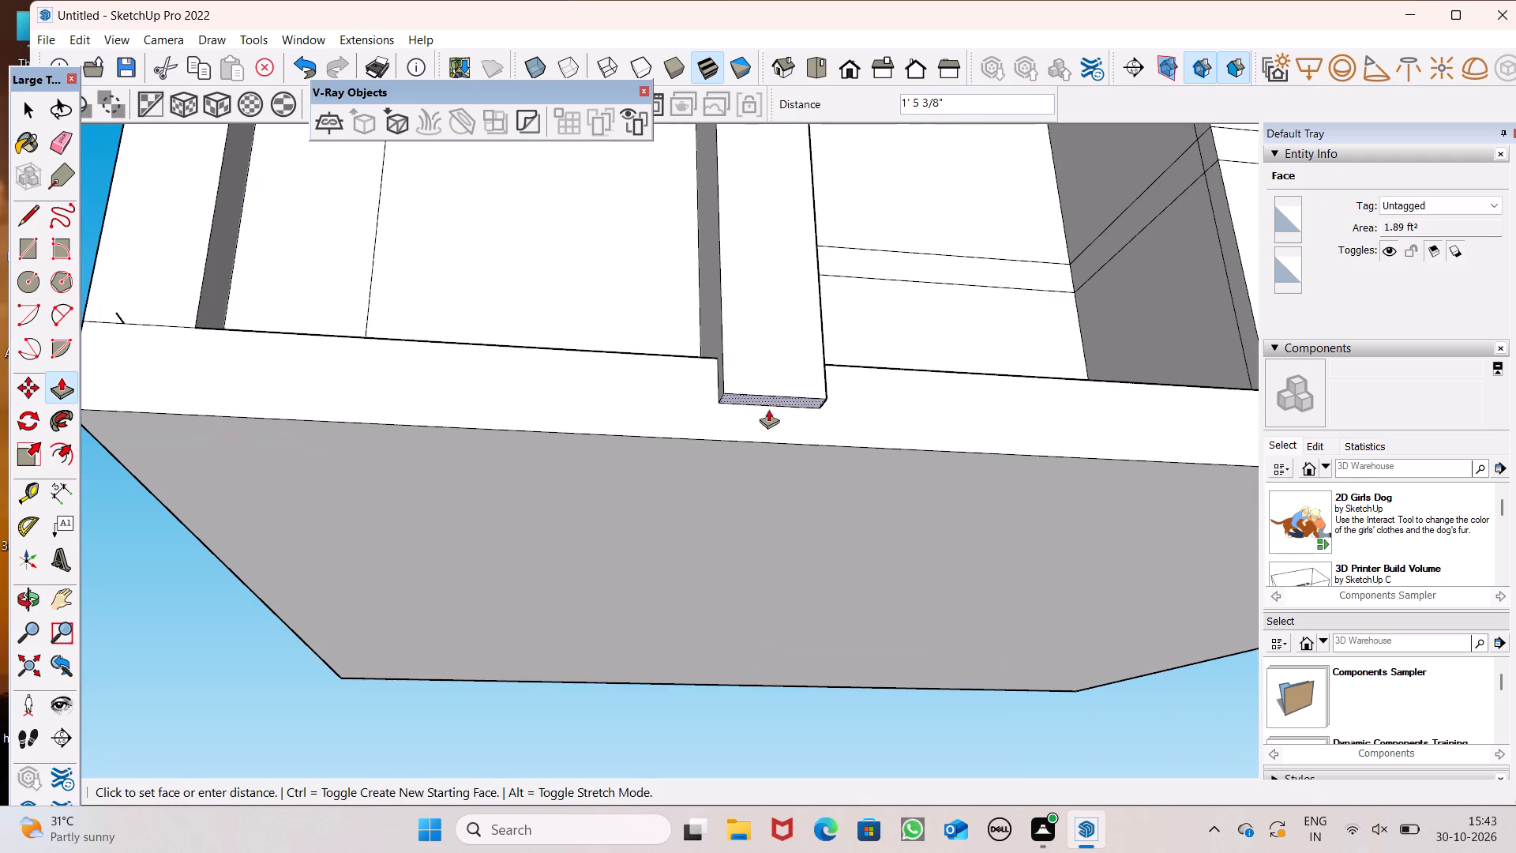
{"action": "left_click_drag", "start_coordinate": [768, 409], "coordinate": [839, 453]}
Draw a vertical line 44'3" long down the right bay's front wall, just inside the existing edge strip, from top to base slab.
{"action": "scroll", "coordinate": [695, 467], "scroll_direction": "down", "scroll_amount": 6}
{"action": "middle_click_drag", "start_coordinate": [686, 479], "coordinate": [686, 570]}
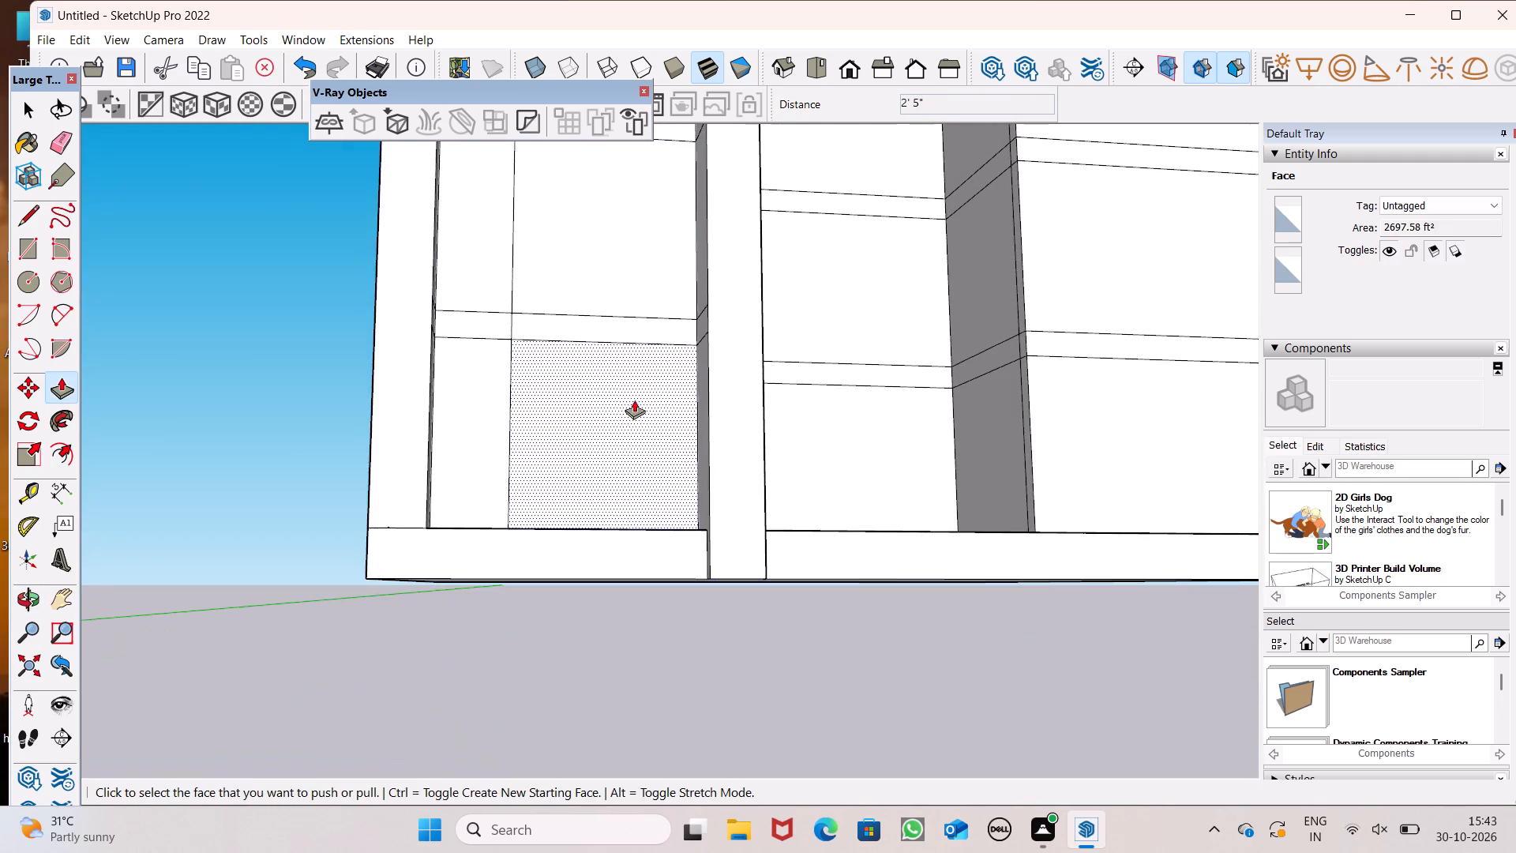
{"action": "scroll", "coordinate": [634, 400], "scroll_direction": "down", "scroll_amount": 5}
{"action": "middle_click_drag", "start_coordinate": [657, 493], "coordinate": [651, 656]}
{"action": "scroll", "coordinate": [550, 521], "scroll_direction": "down", "scroll_amount": 4}
{"action": "middle_click_drag", "start_coordinate": [634, 565], "coordinate": [524, 621]}
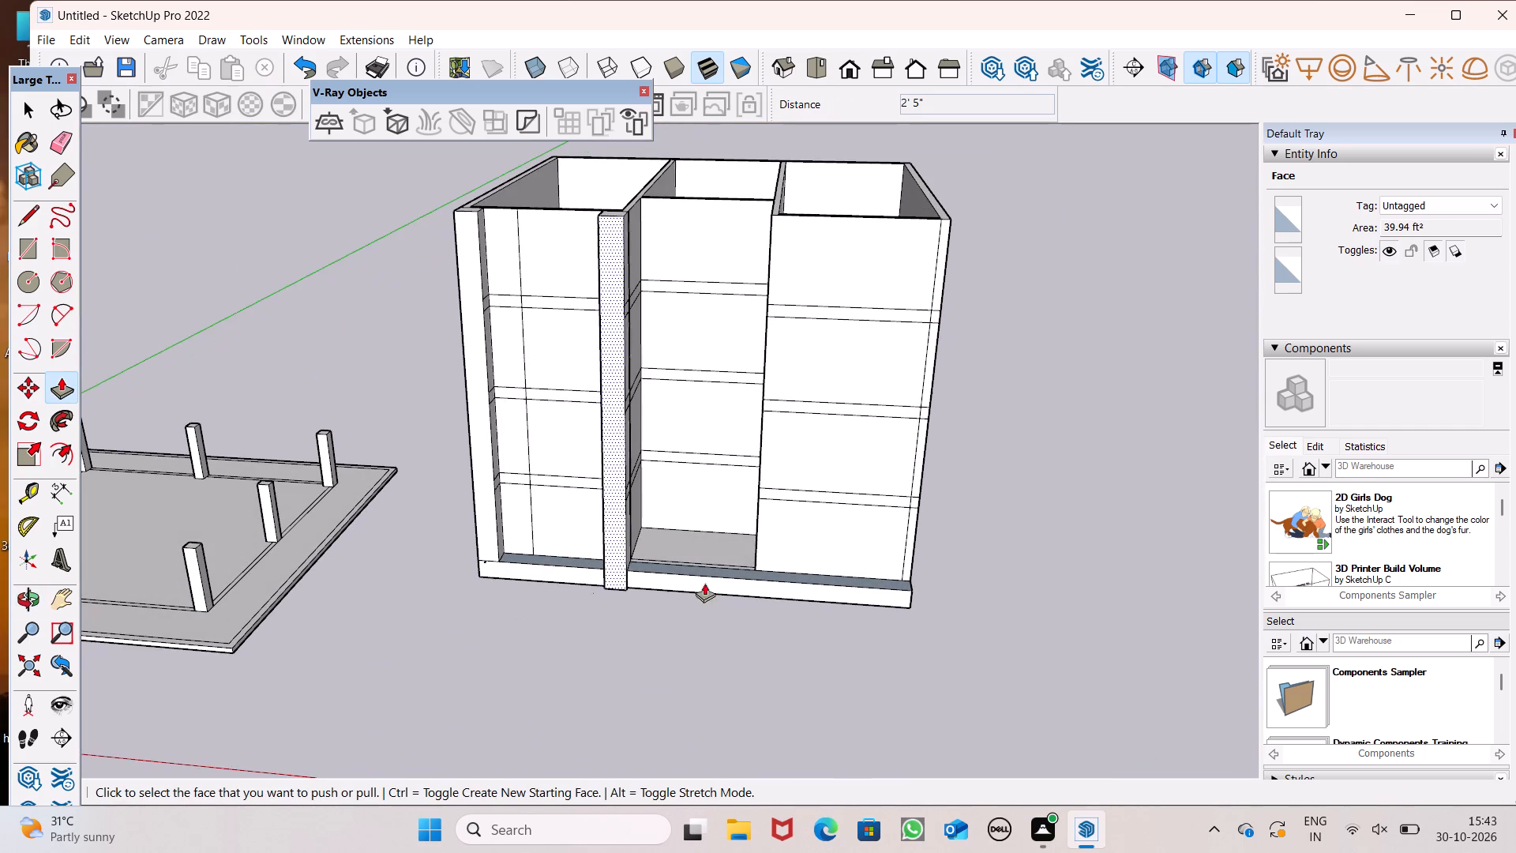
{"action": "scroll", "coordinate": [842, 464], "scroll_direction": "up", "scroll_amount": 1}
{"action": "left_click", "coordinate": [33, 216]}
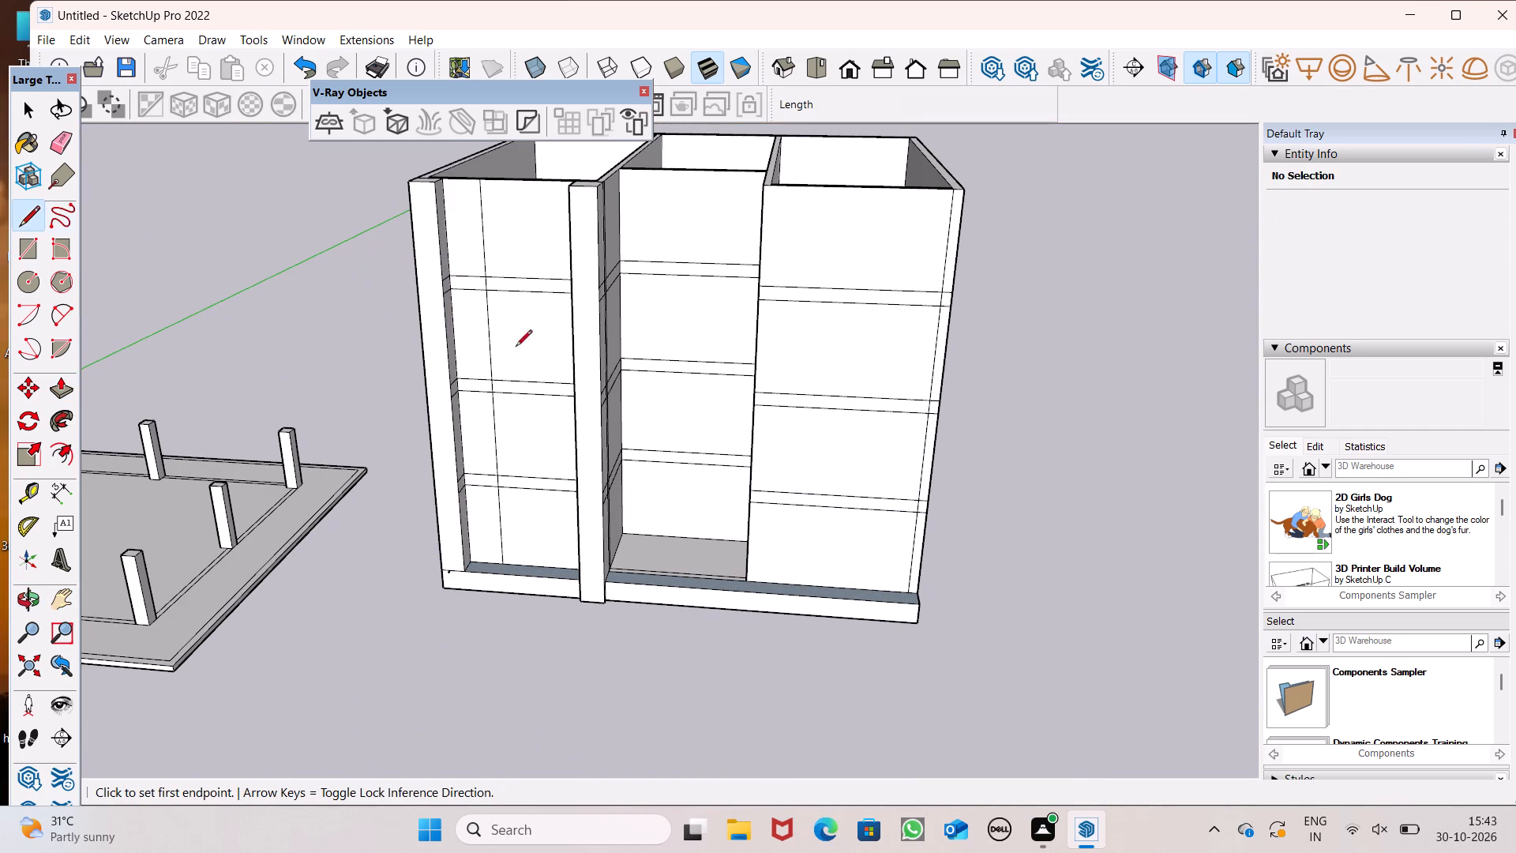
{"action": "scroll", "coordinate": [746, 432], "scroll_direction": "down", "scroll_amount": 1}
{"action": "middle_click_drag", "start_coordinate": [771, 457], "coordinate": [771, 464]}
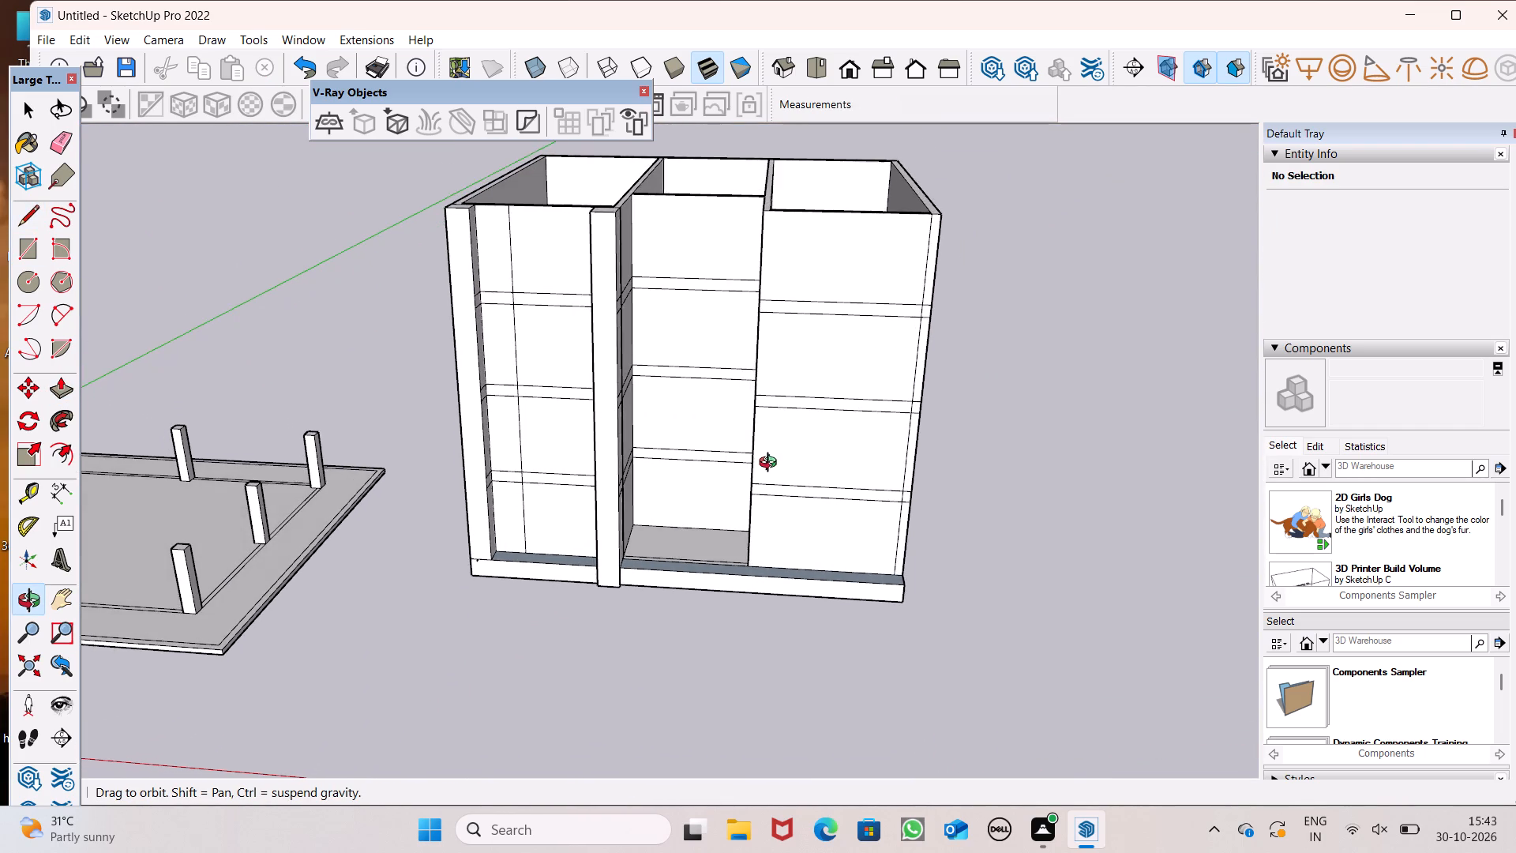
{"action": "middle_click_drag", "start_coordinate": [771, 464], "coordinate": [782, 455]}
{"action": "scroll", "coordinate": [864, 351], "scroll_direction": "up", "scroll_amount": 1}
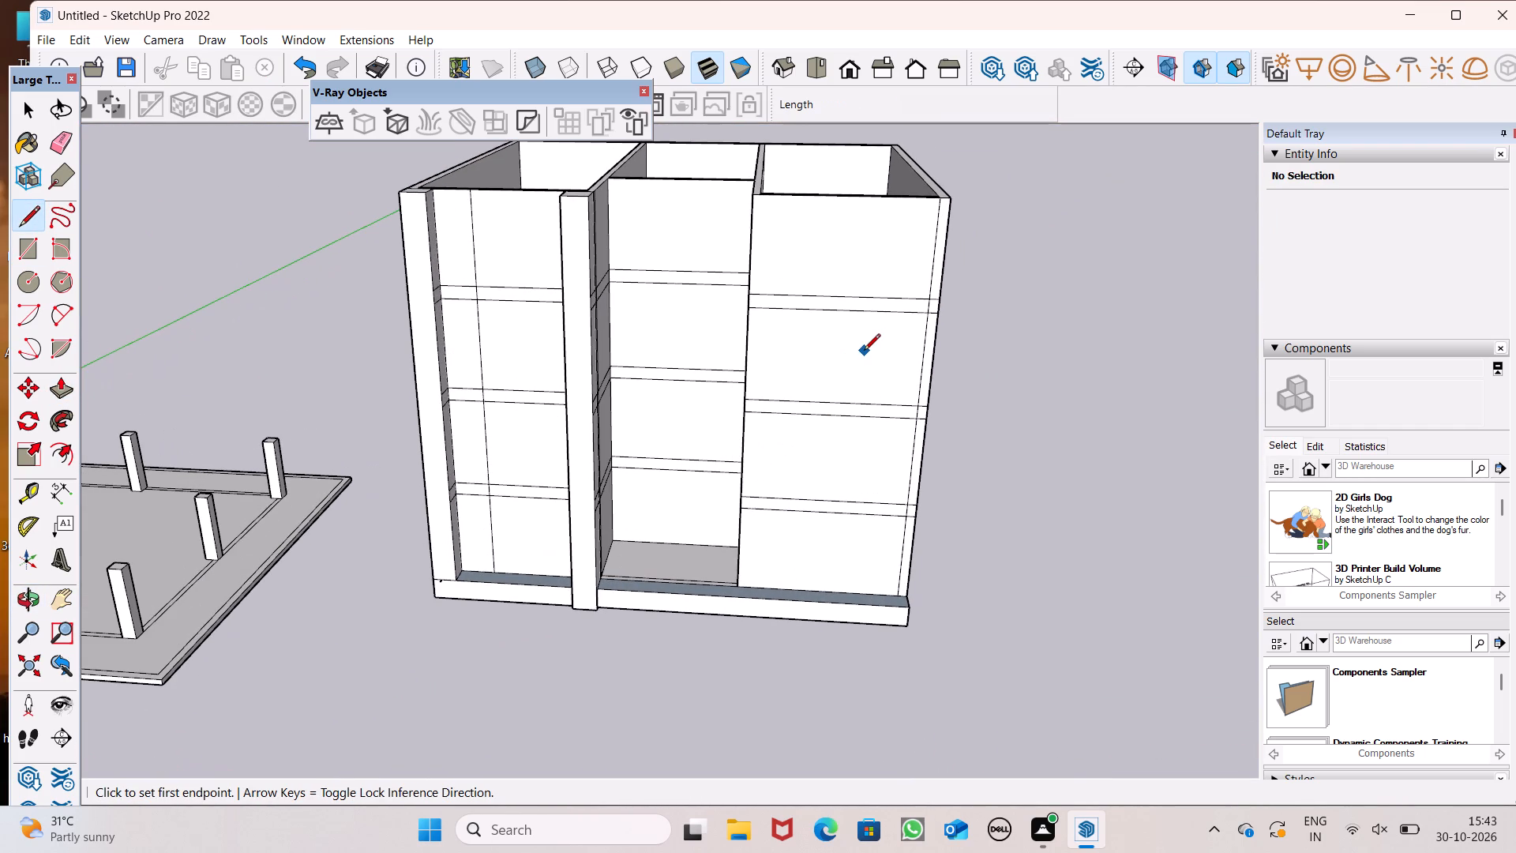
{"action": "scroll", "coordinate": [926, 209], "scroll_direction": "up", "scroll_amount": 2}
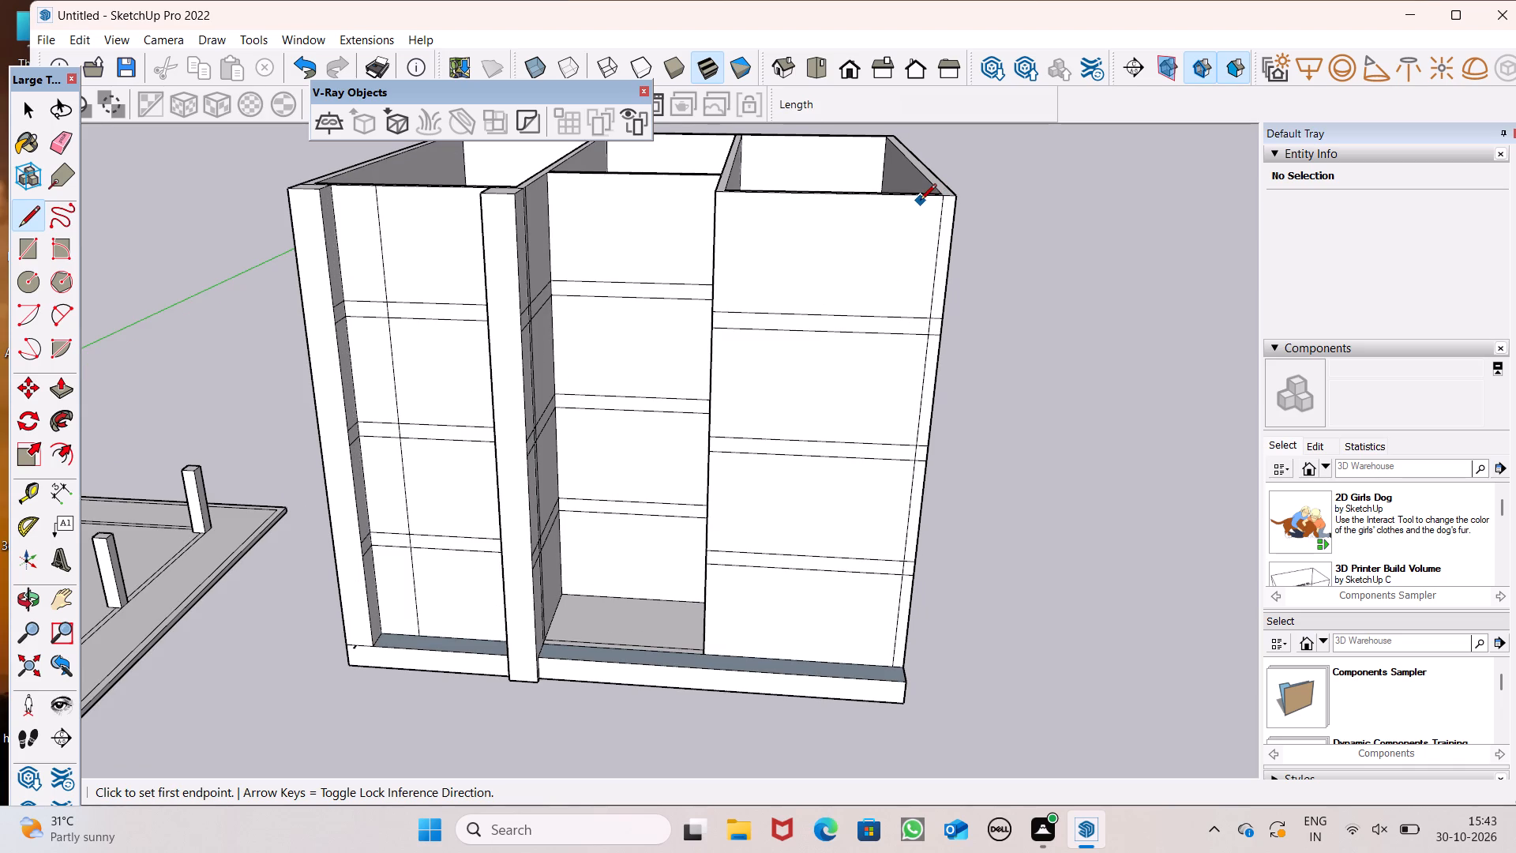
{"action": "left_click", "coordinate": [920, 197]}
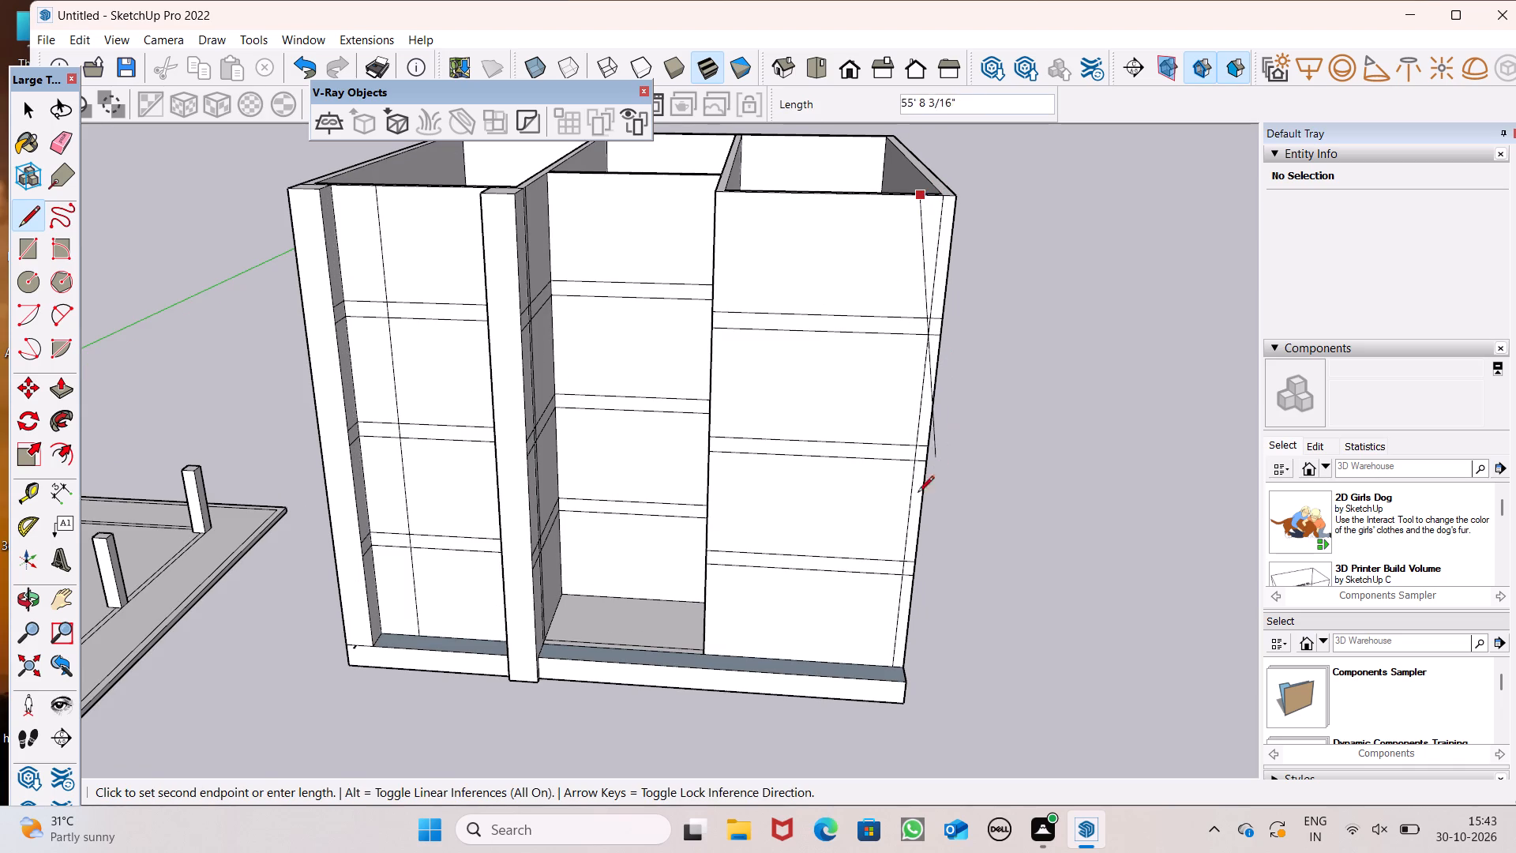
{"action": "left_click", "coordinate": [871, 668]}
Erase the old inner vertical line and the band lines crossing the right corner strip, leaving one clean full-height strip.
{"action": "left_click", "coordinate": [48, 142]}
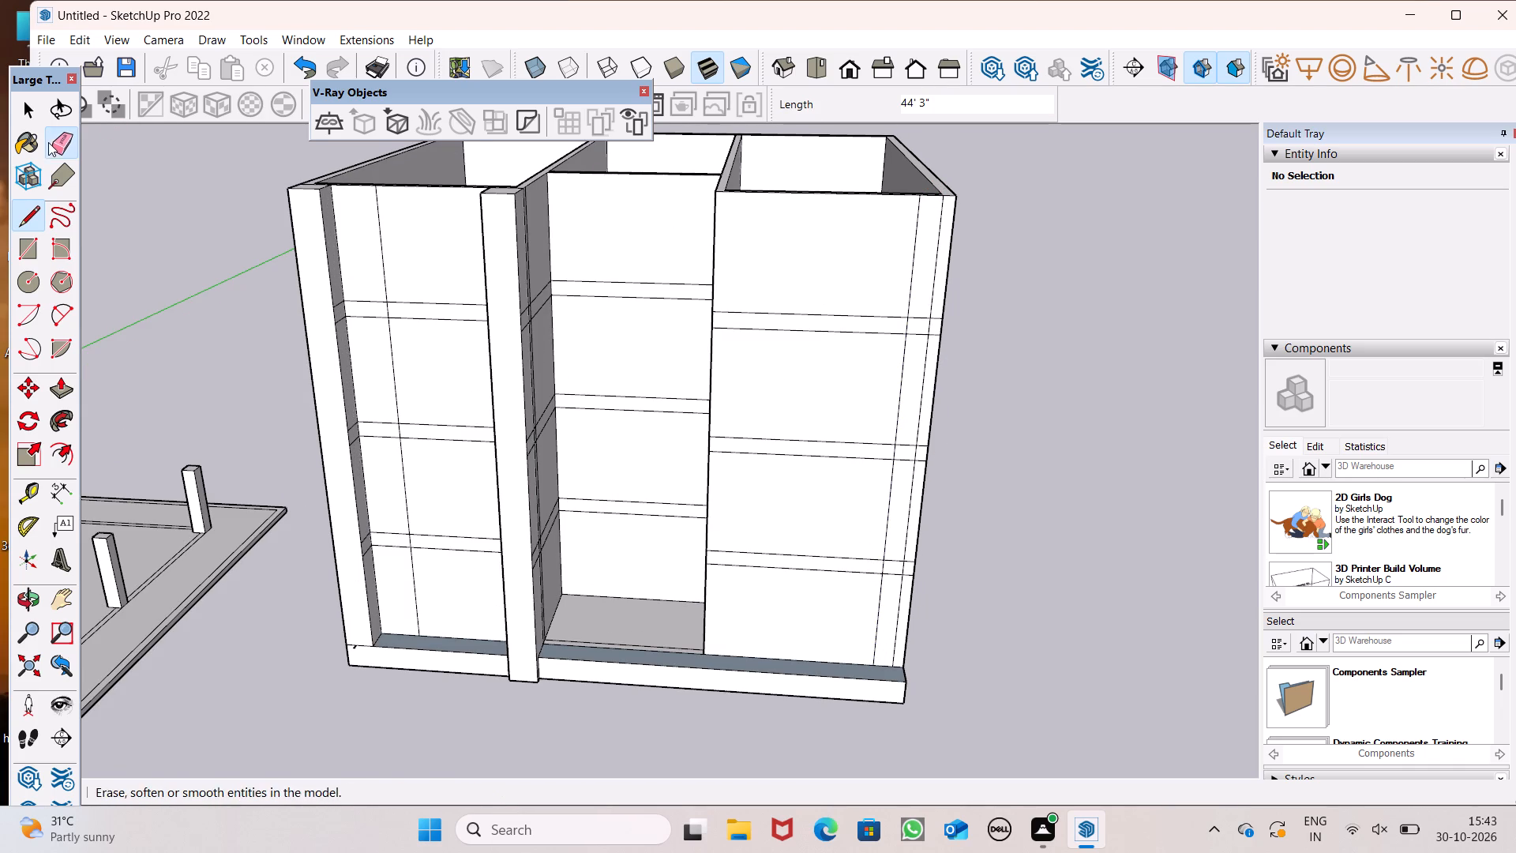
{"action": "scroll", "coordinate": [895, 394], "scroll_direction": "up", "scroll_amount": 6}
{"action": "left_click_drag", "start_coordinate": [944, 234], "coordinate": [944, 301]}
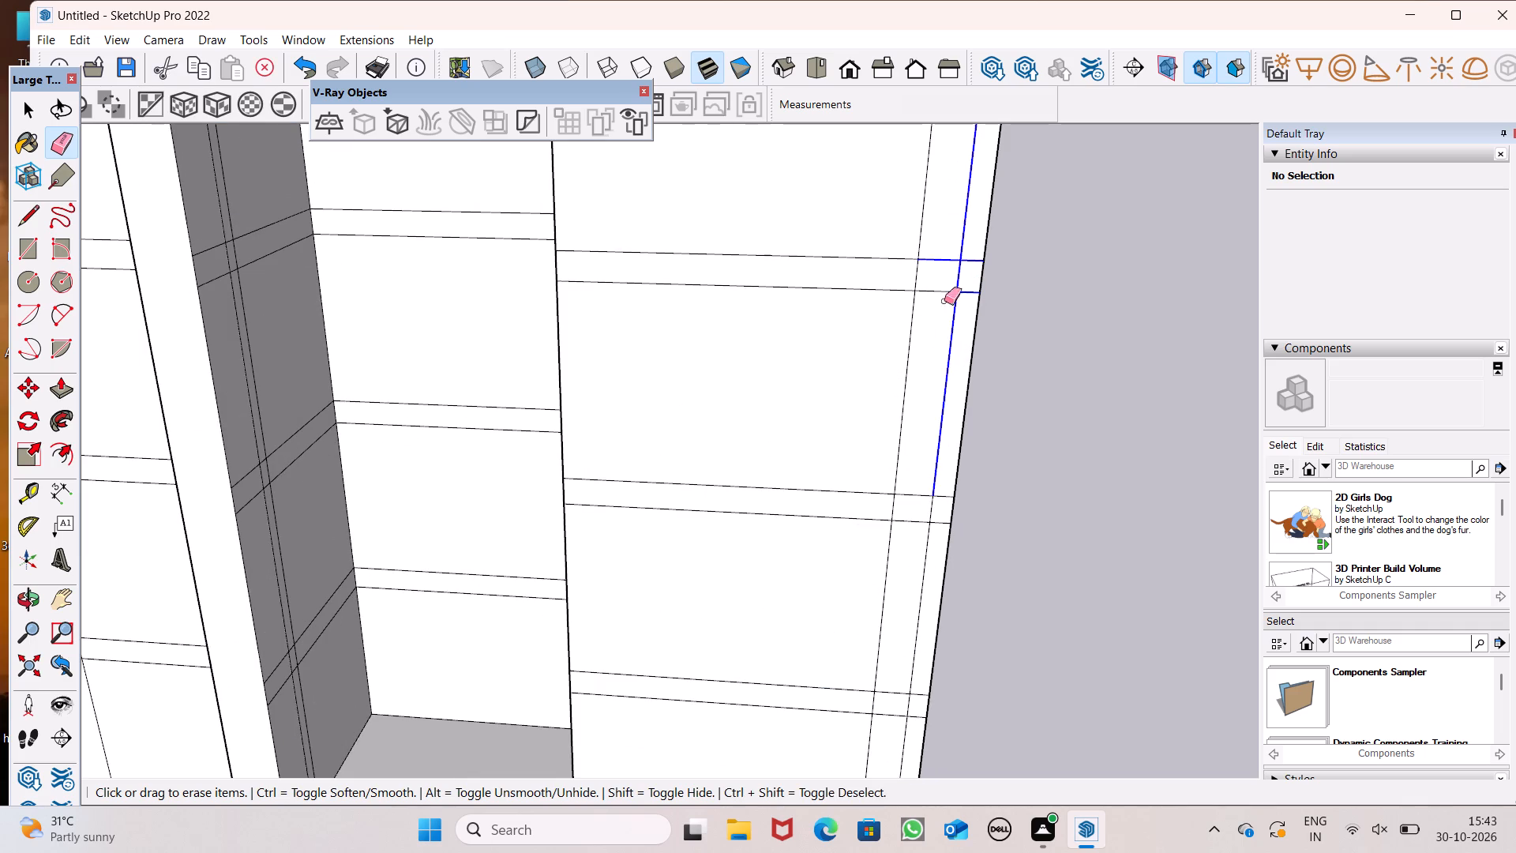
{"action": "left_click_drag", "start_coordinate": [944, 301], "coordinate": [944, 265]}
{"action": "left_click_drag", "start_coordinate": [921, 477], "coordinate": [938, 503]}
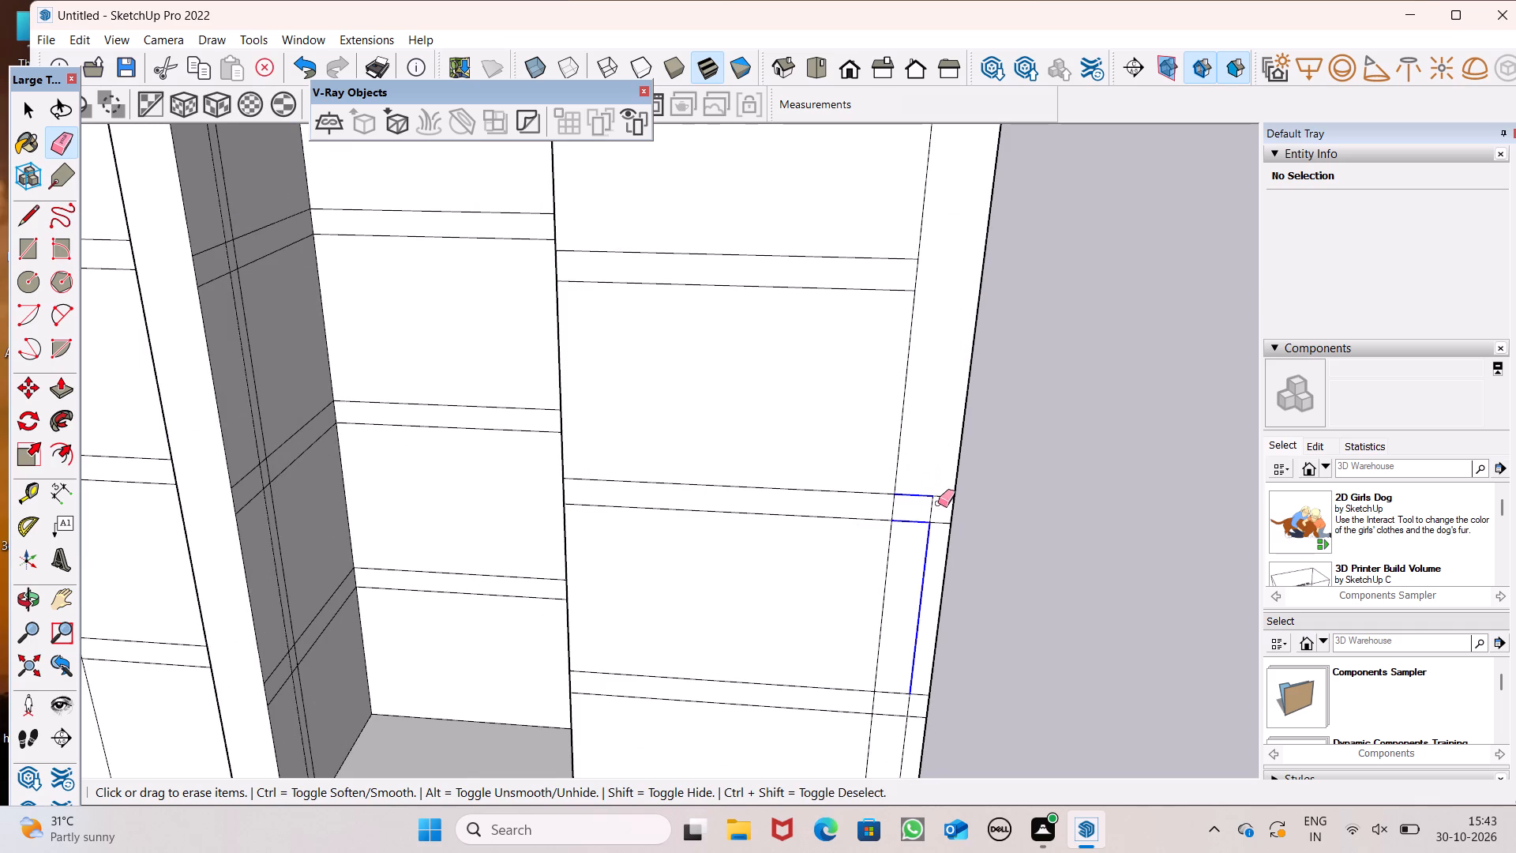
{"action": "left_click_drag", "start_coordinate": [938, 503], "coordinate": [939, 501]}
{"action": "left_click", "coordinate": [939, 499]}
{"action": "left_click_drag", "start_coordinate": [925, 471], "coordinate": [914, 498]}
{"action": "scroll", "coordinate": [916, 377], "scroll_direction": "down", "scroll_amount": 7}
{"action": "scroll", "coordinate": [912, 526], "scroll_direction": "up", "scroll_amount": 2}
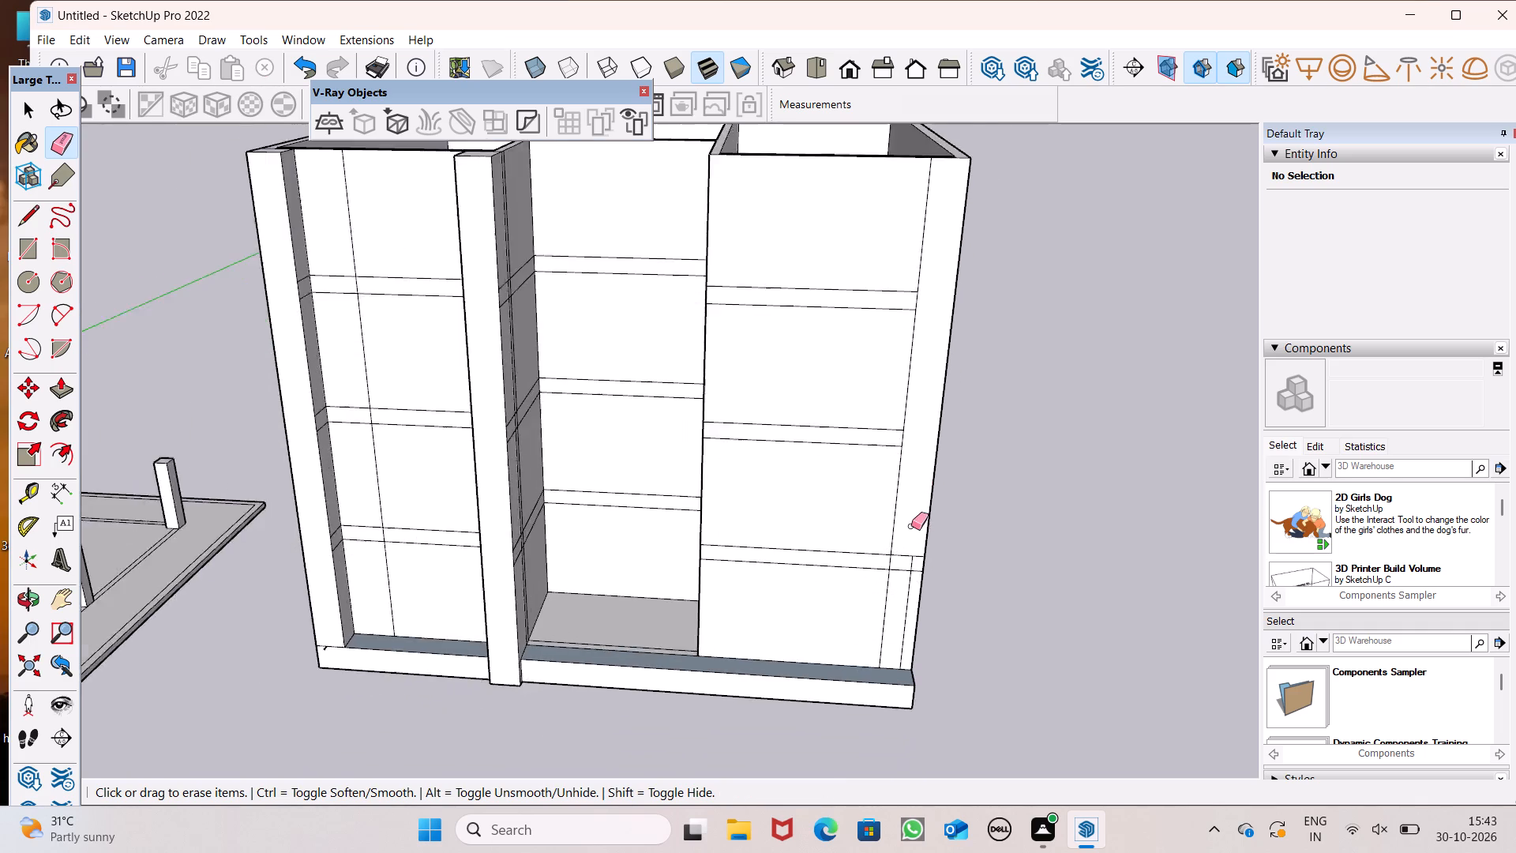
{"action": "scroll", "coordinate": [911, 526], "scroll_direction": "up", "scroll_amount": 3}
{"action": "left_click_drag", "start_coordinate": [910, 547], "coordinate": [917, 573]}
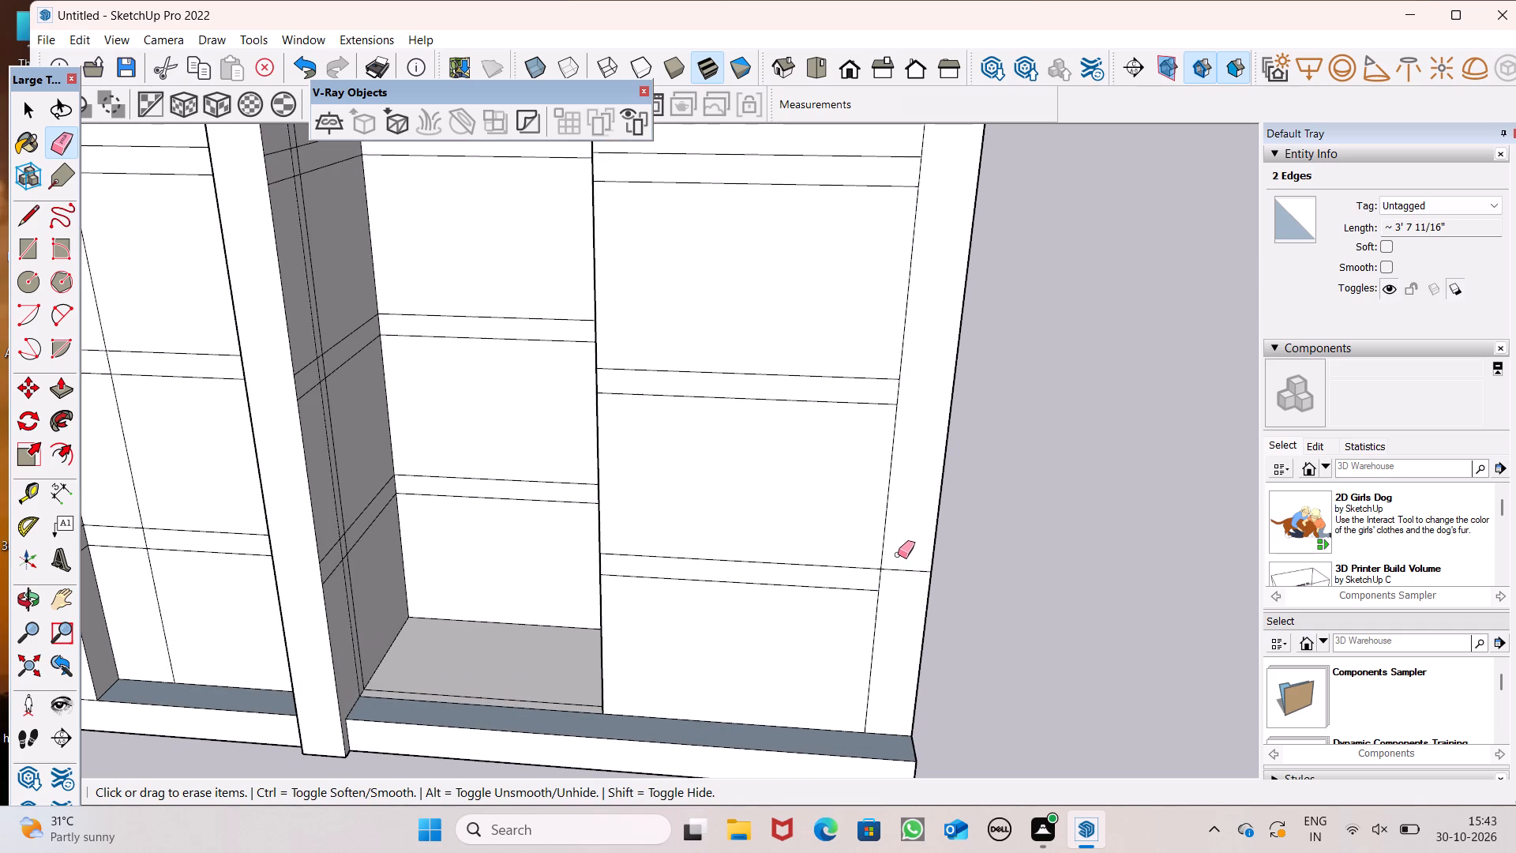
{"action": "left_click_drag", "start_coordinate": [910, 562], "coordinate": [906, 573]}
Pull the right corner strip forward 2'4 5/8" to form a full-height pier flush with the base slab's front.
{"action": "scroll", "coordinate": [908, 467], "scroll_direction": "down", "scroll_amount": 8}
{"action": "middle_click_drag", "start_coordinate": [887, 519], "coordinate": [945, 581]}
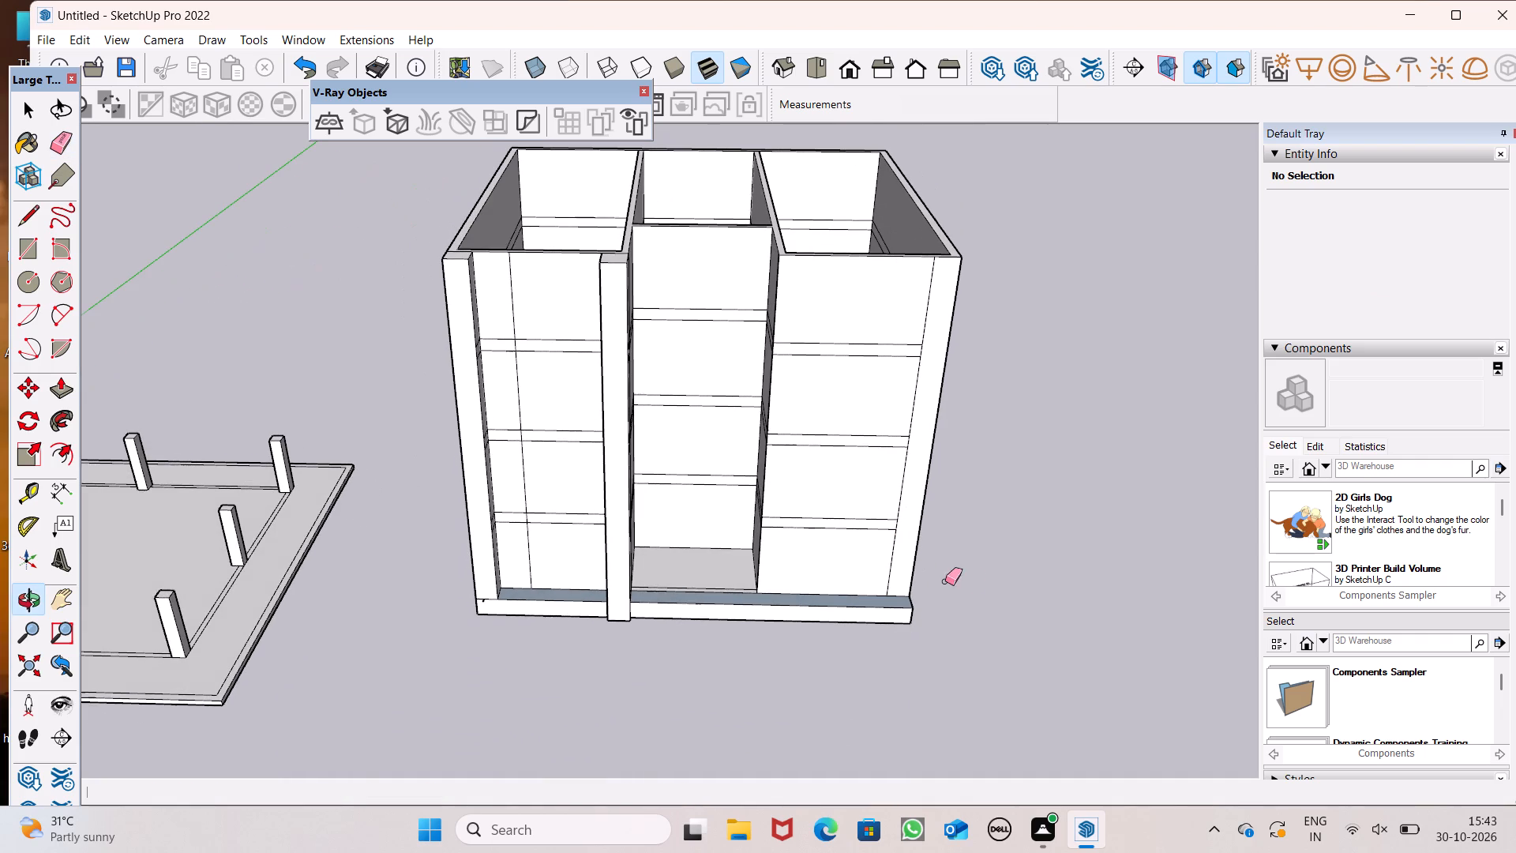
{"action": "middle_click_drag", "start_coordinate": [945, 581], "coordinate": [931, 575]}
{"action": "middle_click_drag", "start_coordinate": [966, 537], "coordinate": [876, 451]}
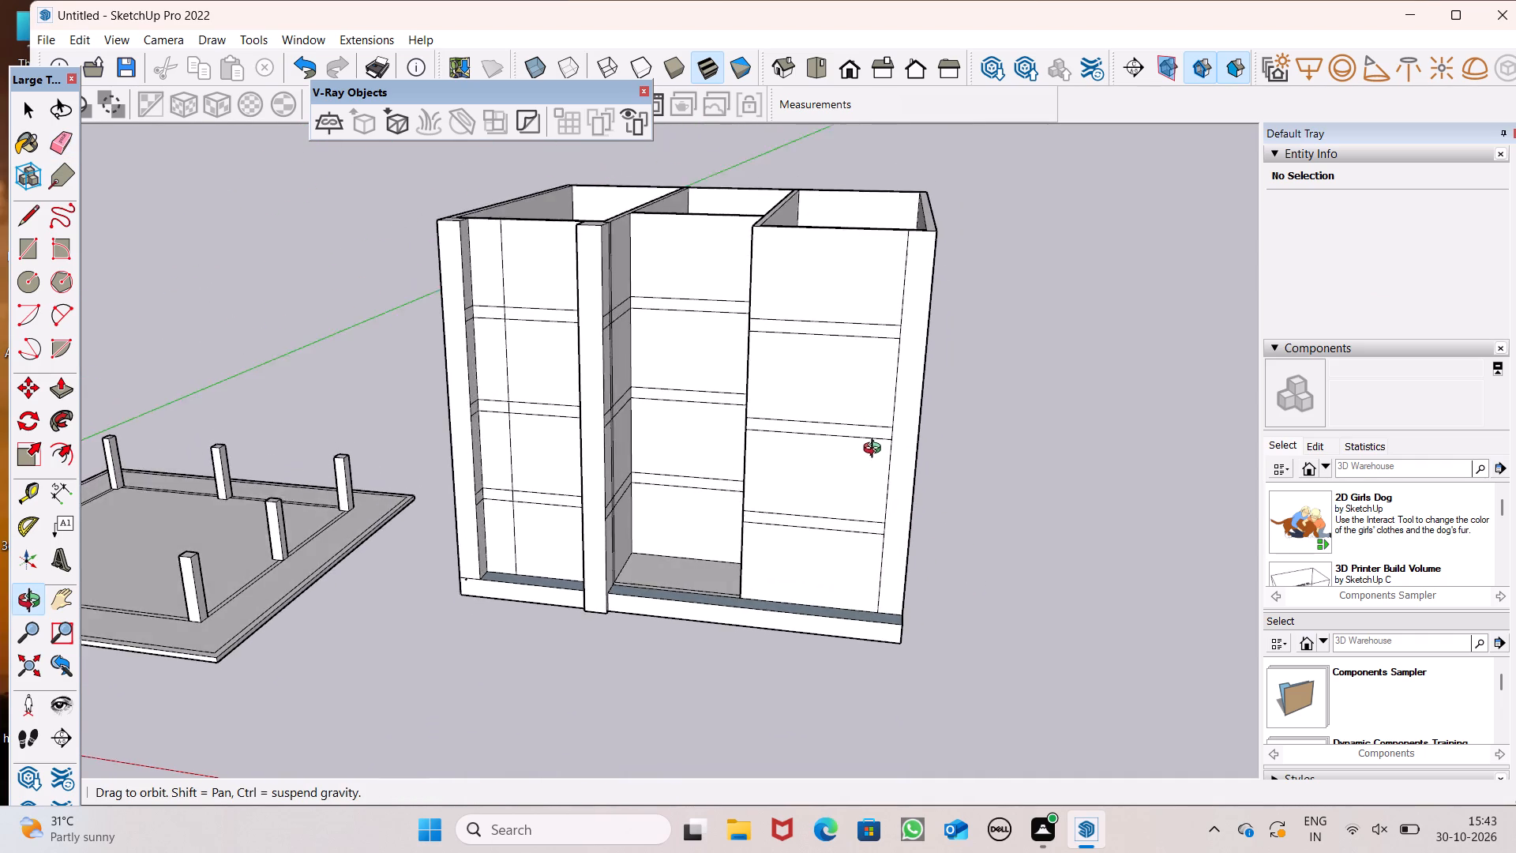
{"action": "scroll", "coordinate": [877, 448], "scroll_direction": "down", "scroll_amount": 3}
{"action": "middle_click_drag", "start_coordinate": [951, 491], "coordinate": [978, 536]}
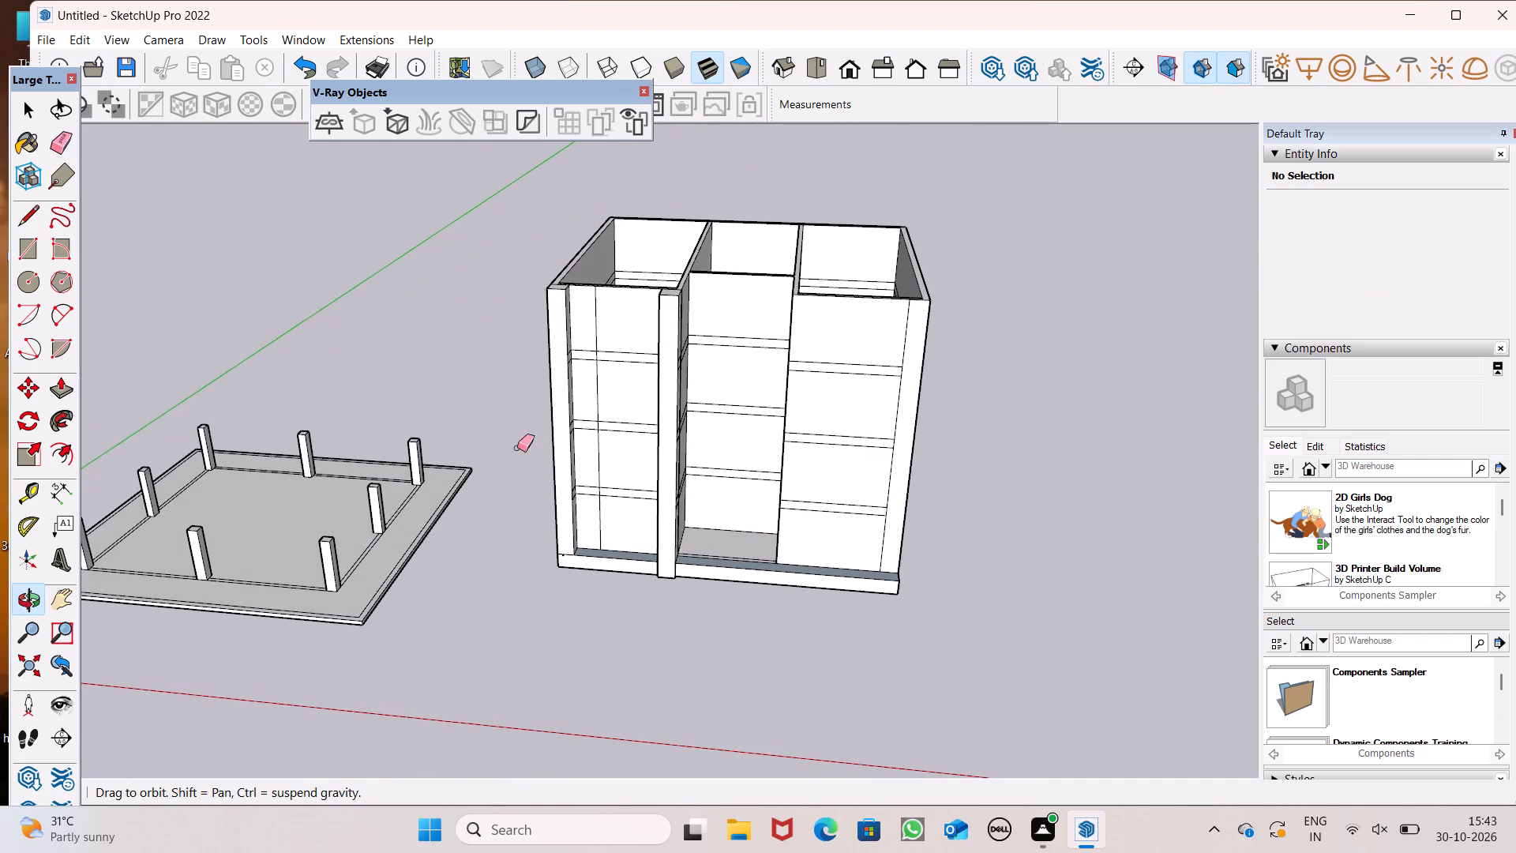
{"action": "left_click", "coordinate": [62, 396]}
{"action": "middle_click_drag", "start_coordinate": [371, 463], "coordinate": [371, 464]}
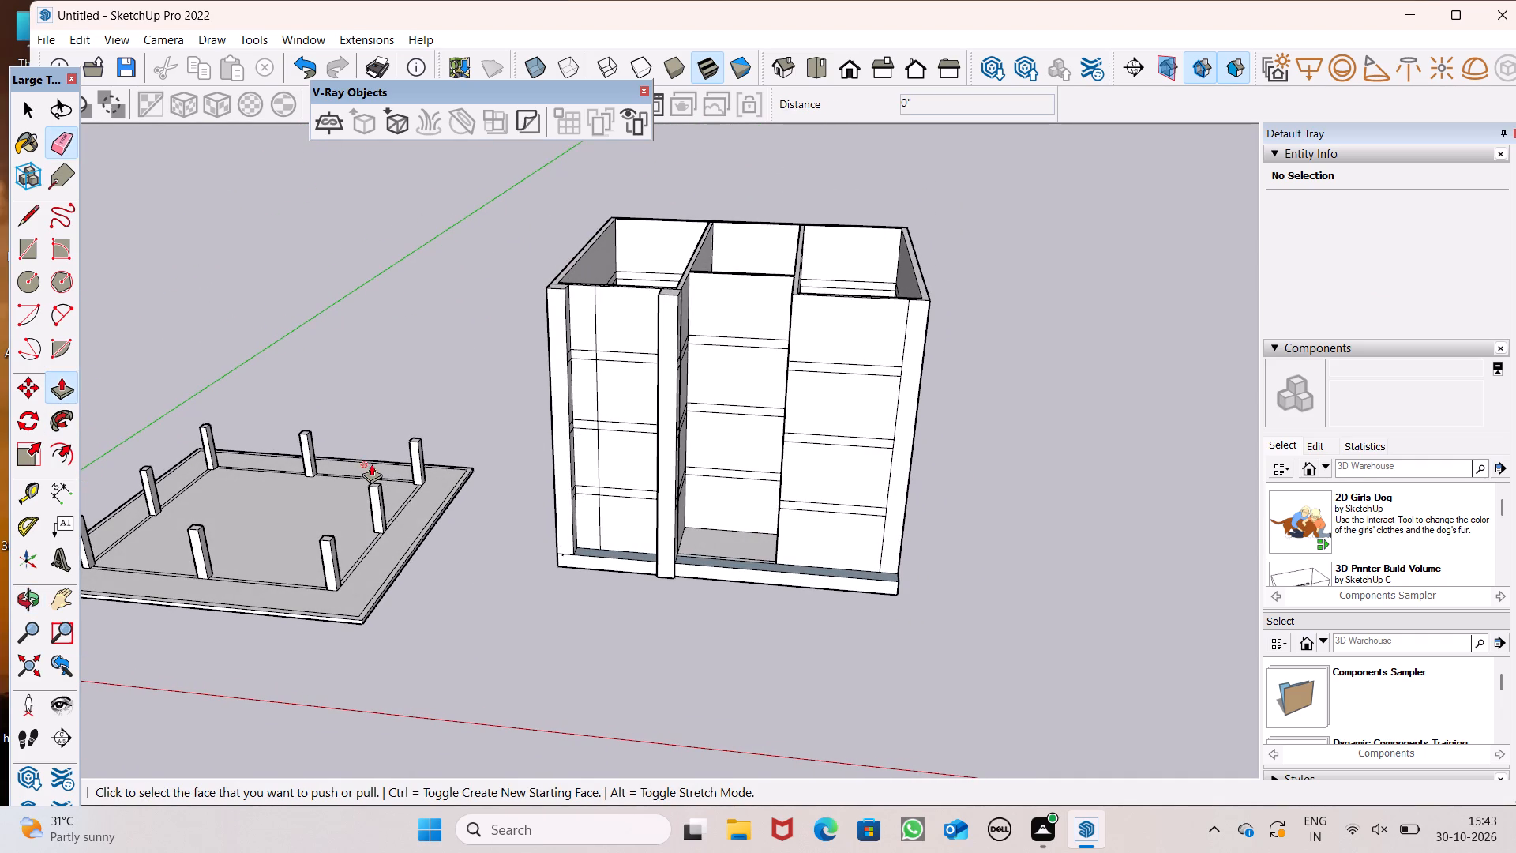
{"action": "middle_click_drag", "start_coordinate": [371, 464], "coordinate": [389, 475]}
{"action": "scroll", "coordinate": [703, 526], "scroll_direction": "up", "scroll_amount": 7}
{"action": "scroll", "coordinate": [711, 528], "scroll_direction": "down", "scroll_amount": 6}
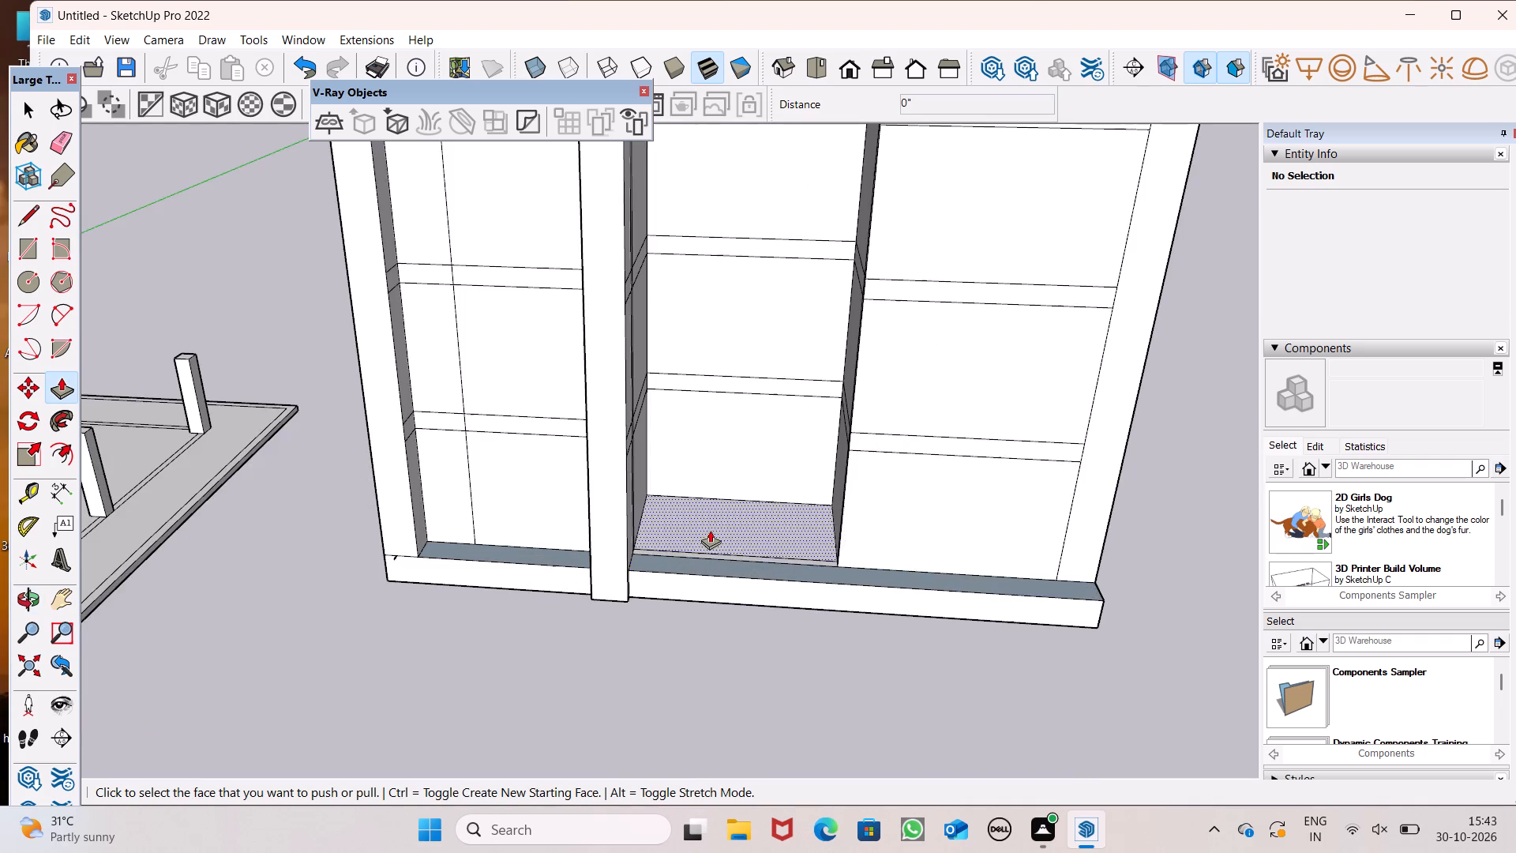
{"action": "scroll", "coordinate": [921, 577], "scroll_direction": "up", "scroll_amount": 6}
{"action": "scroll", "coordinate": [870, 503], "scroll_direction": "down", "scroll_amount": 4}
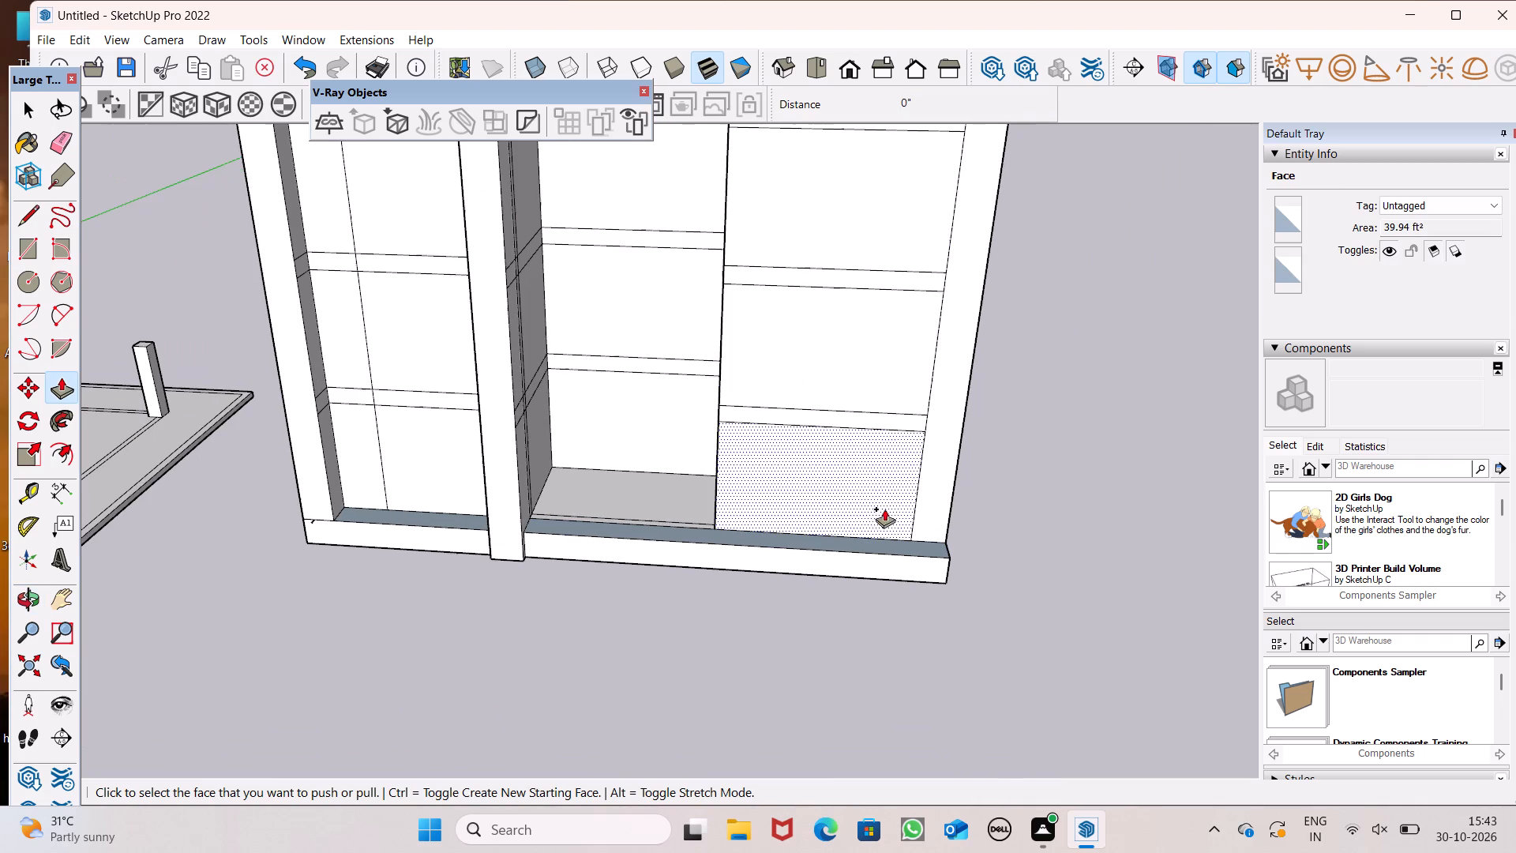
{"action": "middle_click_drag", "start_coordinate": [885, 508], "coordinate": [879, 590]}
{"action": "scroll", "coordinate": [932, 498], "scroll_direction": "up", "scroll_amount": 3}
{"action": "left_click_drag", "start_coordinate": [924, 563], "coordinate": [914, 596]}
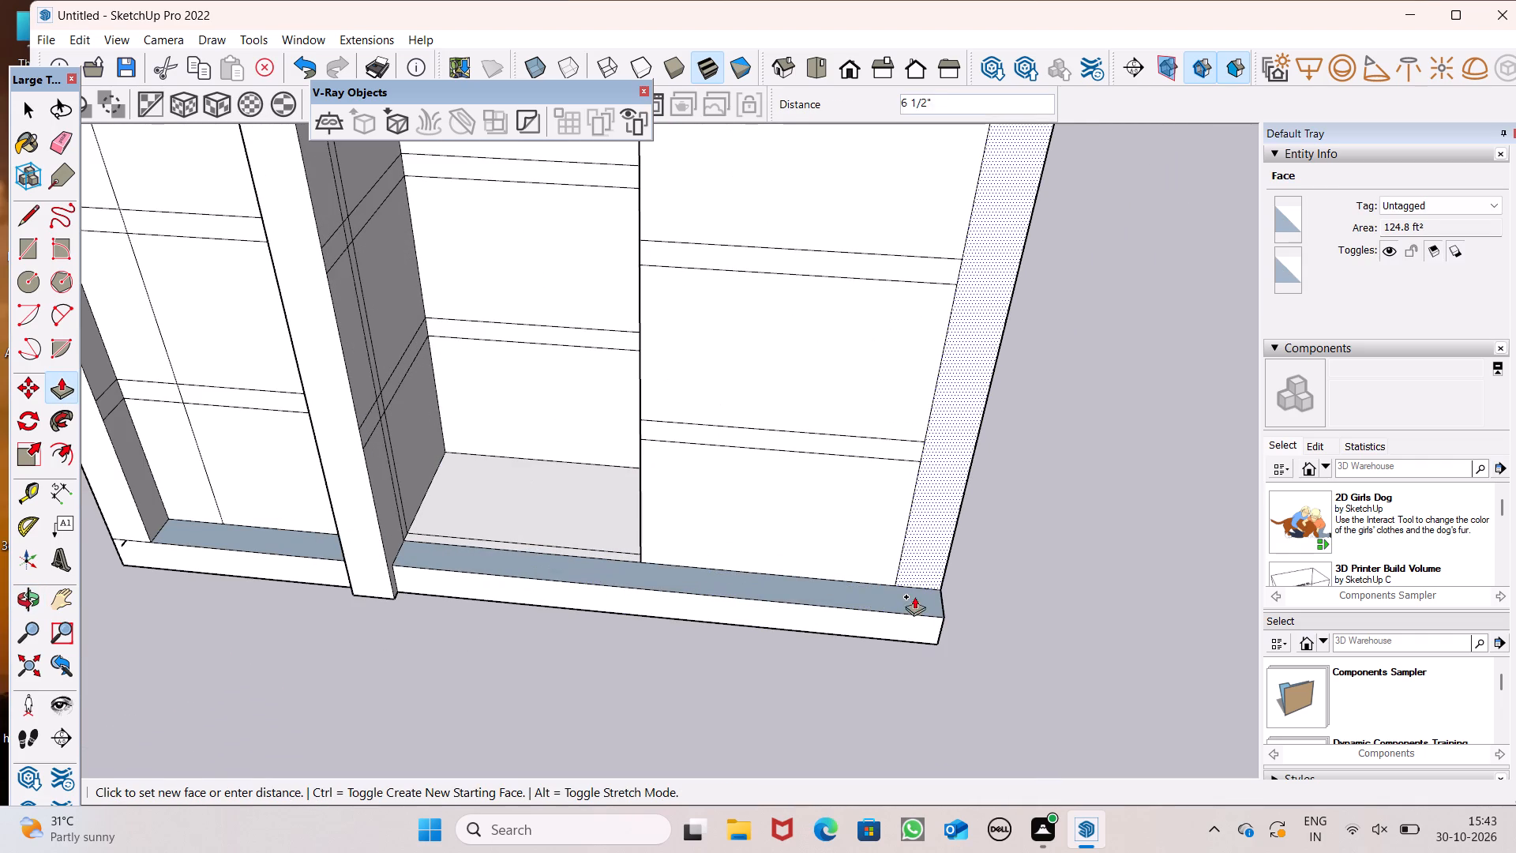
{"action": "left_click_drag", "start_coordinate": [914, 596], "coordinate": [837, 604]}
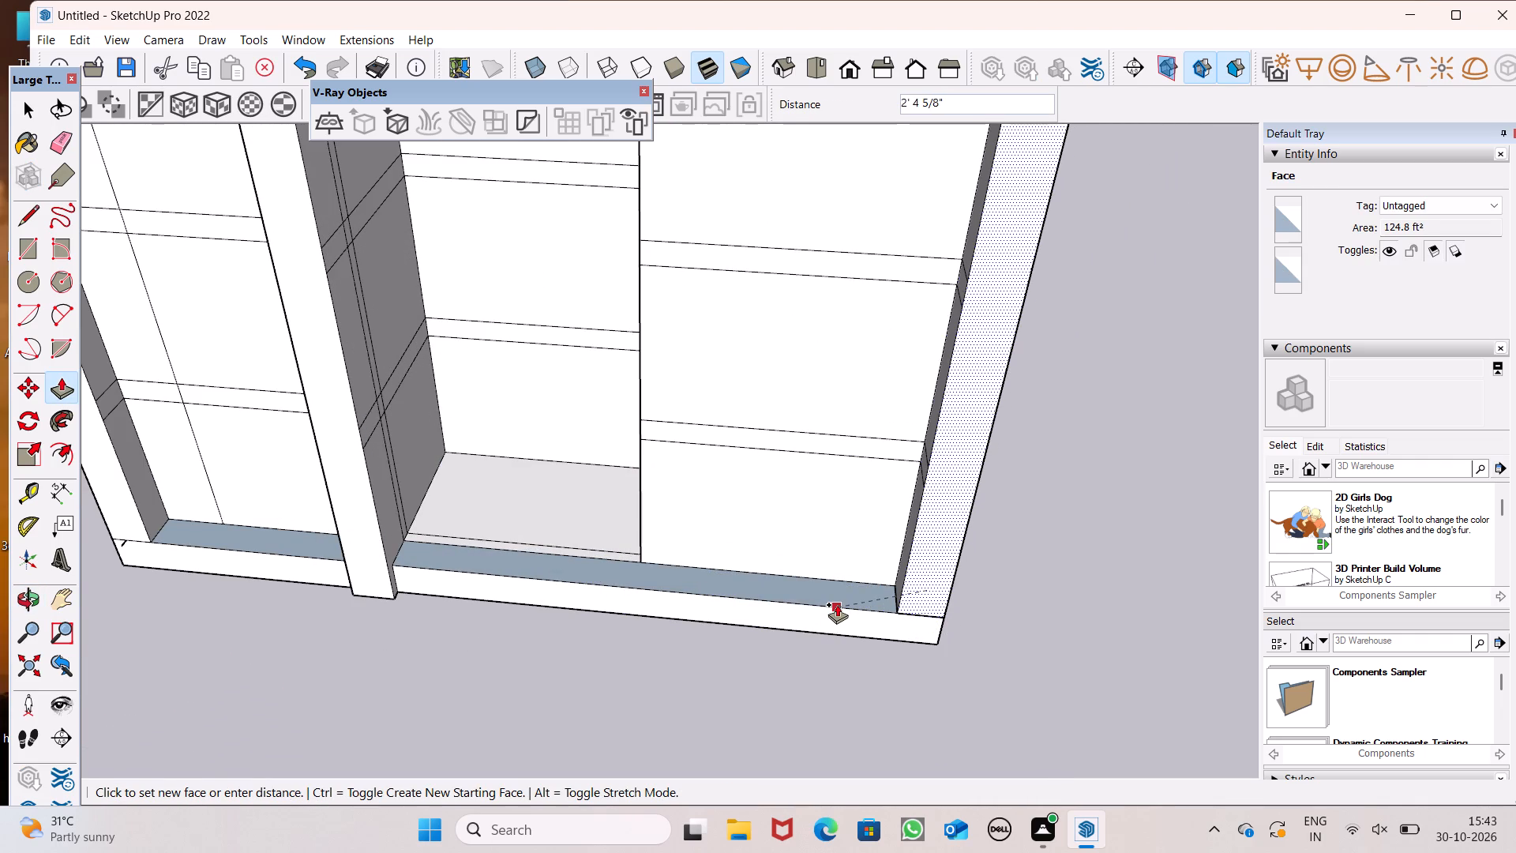
{"action": "left_click_drag", "start_coordinate": [837, 604], "coordinate": [837, 607]}
Examine the block's front with its three full-height piers and base slab from low and high angles.
{"action": "scroll", "coordinate": [790, 560], "scroll_direction": "down", "scroll_amount": 3}
{"action": "scroll", "coordinate": [963, 568], "scroll_direction": "down", "scroll_amount": 4}
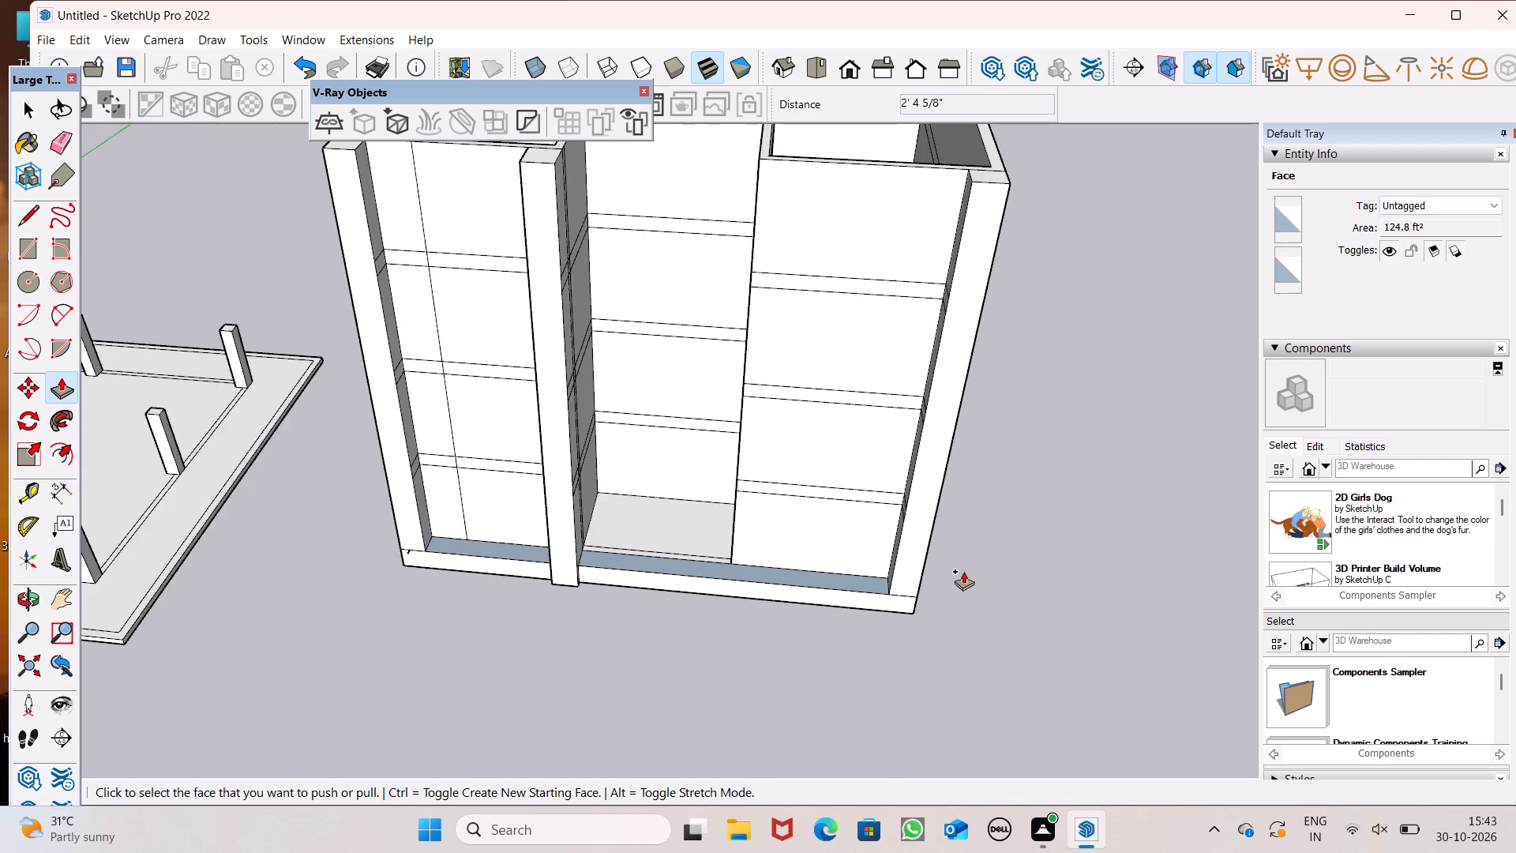
{"action": "middle_click_drag", "start_coordinate": [961, 584], "coordinate": [992, 363]}
{"action": "scroll", "coordinate": [1017, 451], "scroll_direction": "up", "scroll_amount": 1}
{"action": "scroll", "coordinate": [1017, 451], "scroll_direction": "down", "scroll_amount": 6}
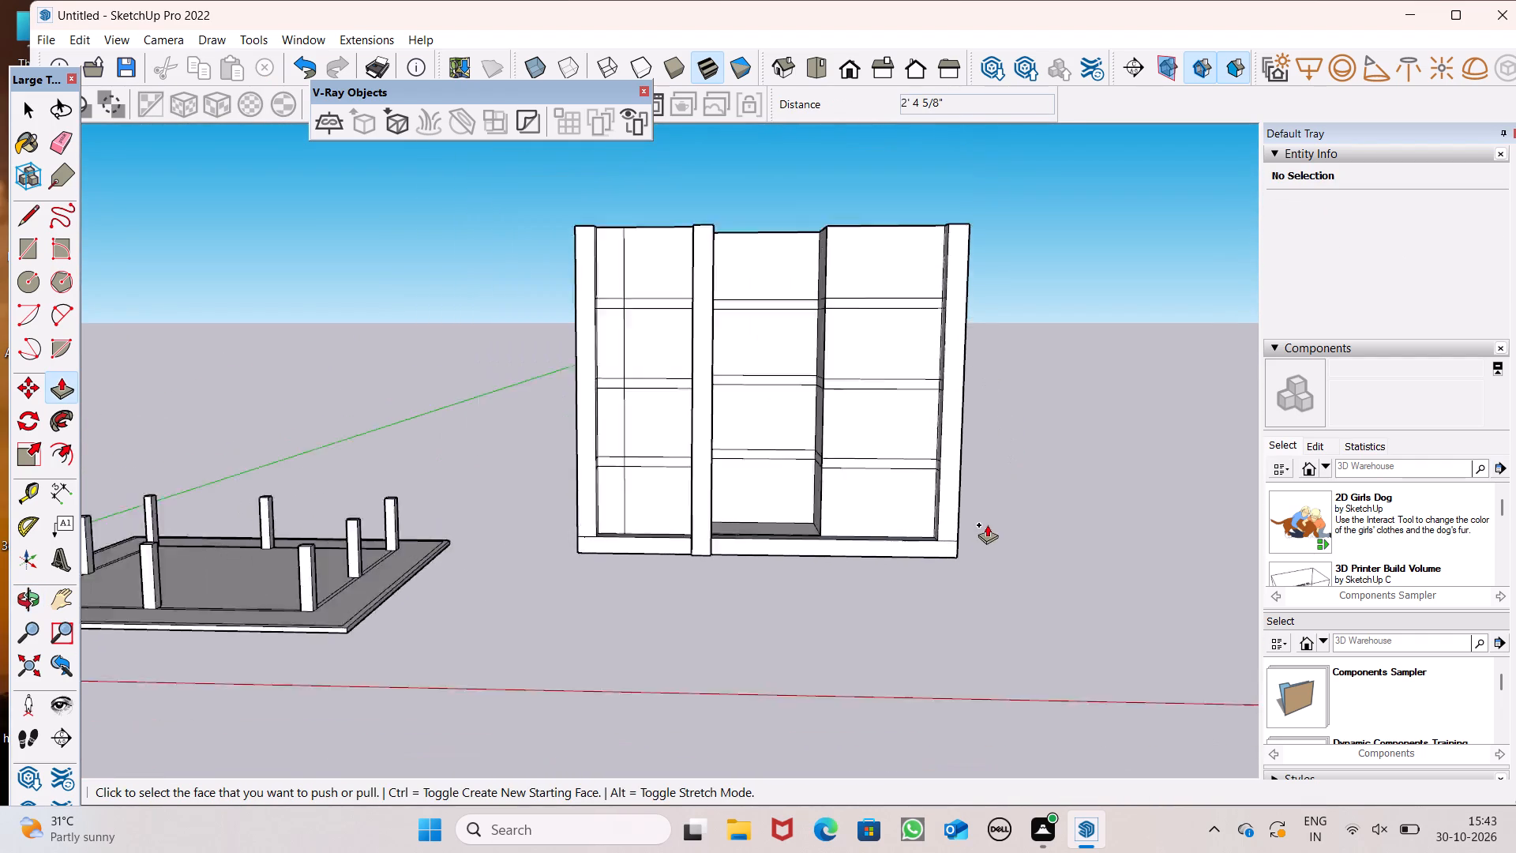
{"action": "scroll", "coordinate": [987, 524], "scroll_direction": "down", "scroll_amount": 2}
{"action": "middle_click_drag", "start_coordinate": [982, 524], "coordinate": [904, 685]}
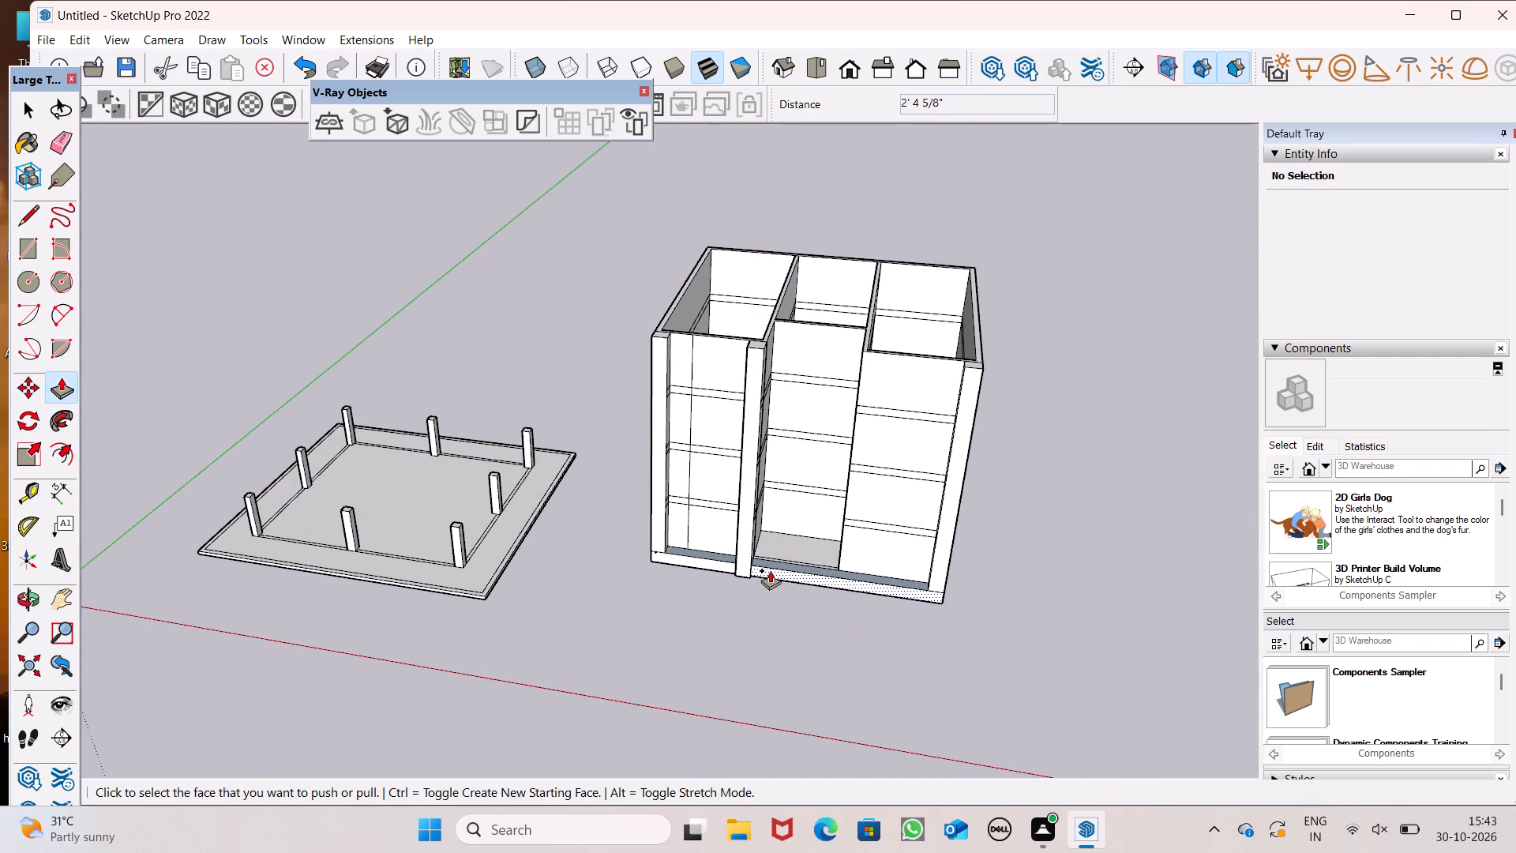
Erase the short vertical line segment that crosses the lowest band in the left bay.
{"action": "scroll", "coordinate": [682, 566], "scroll_direction": "up", "scroll_amount": 2}
{"action": "middle_click_drag", "start_coordinate": [690, 529], "coordinate": [790, 522]}
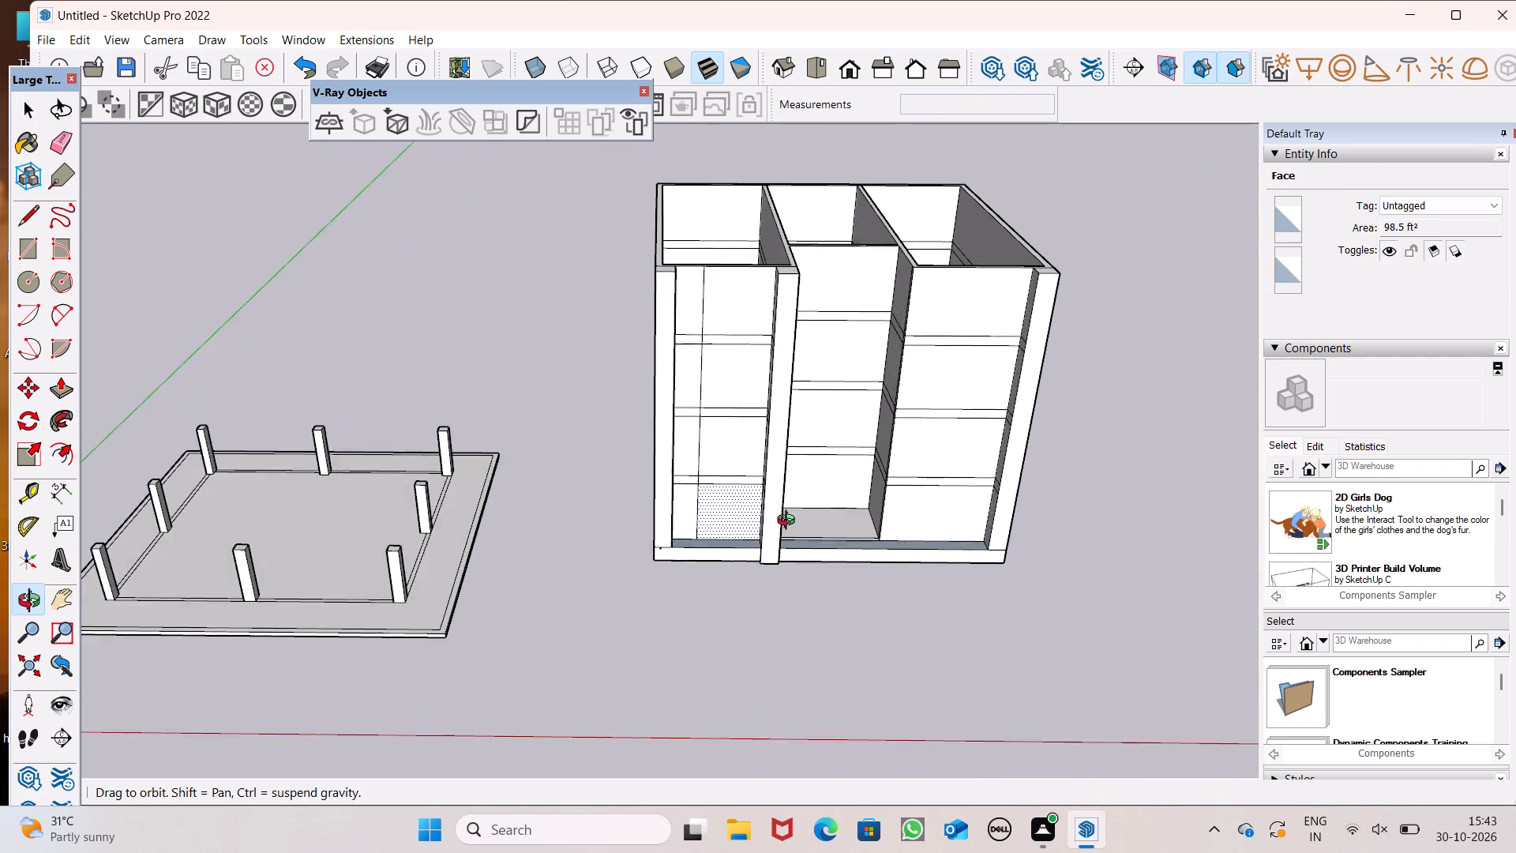
{"action": "middle_click_drag", "start_coordinate": [790, 522], "coordinate": [790, 520]}
{"action": "scroll", "coordinate": [771, 516], "scroll_direction": "up", "scroll_amount": 7}
{"action": "scroll", "coordinate": [729, 513], "scroll_direction": "down", "scroll_amount": 5}
{"action": "middle_click_drag", "start_coordinate": [734, 517], "coordinate": [729, 483]}
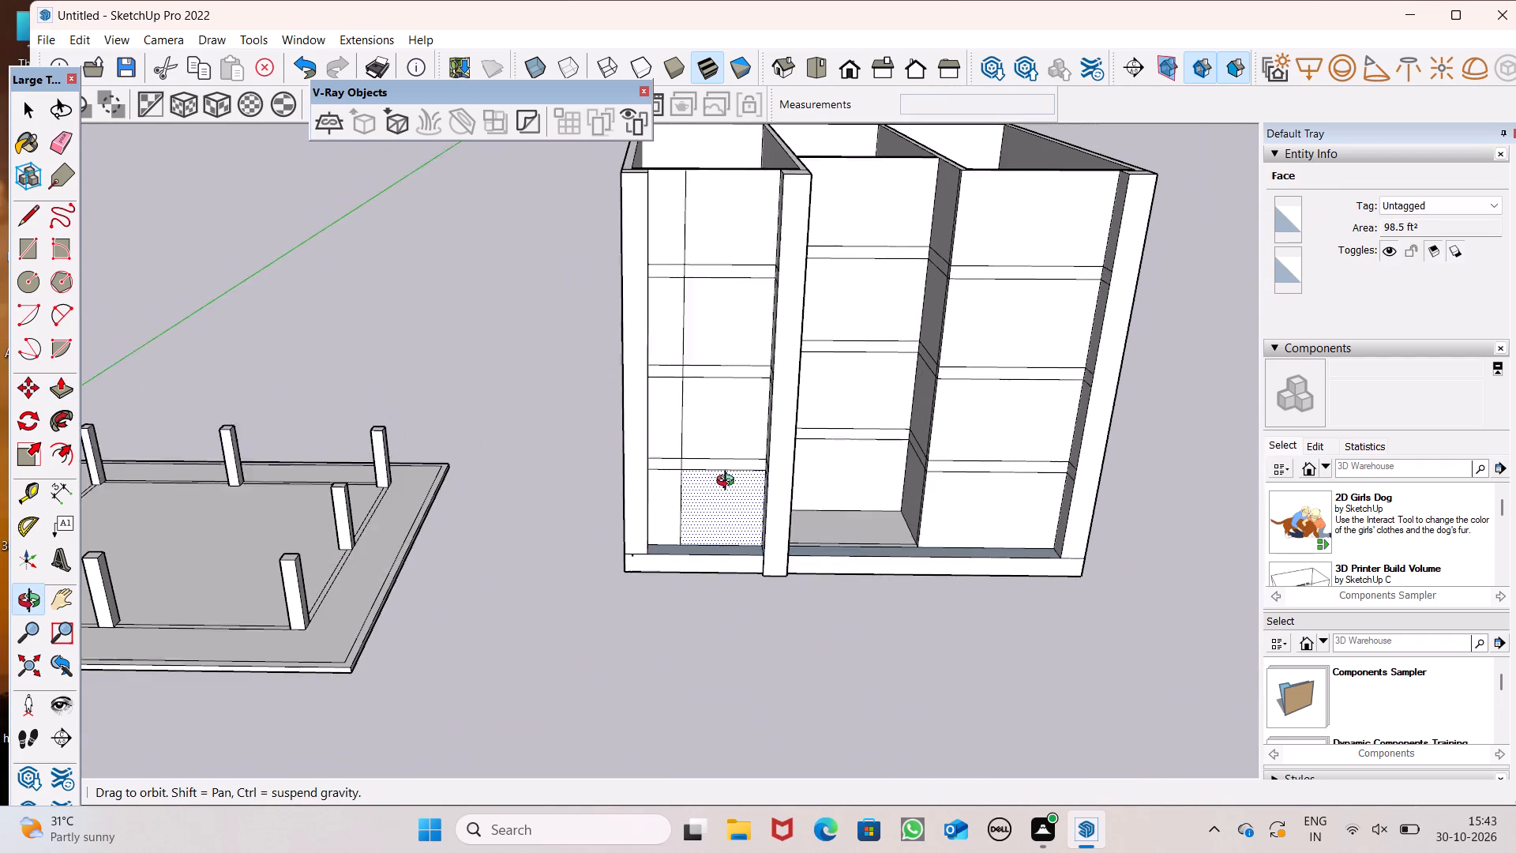
{"action": "middle_click_drag", "start_coordinate": [729, 483], "coordinate": [741, 498]}
{"action": "scroll", "coordinate": [751, 492], "scroll_direction": "up", "scroll_amount": 6}
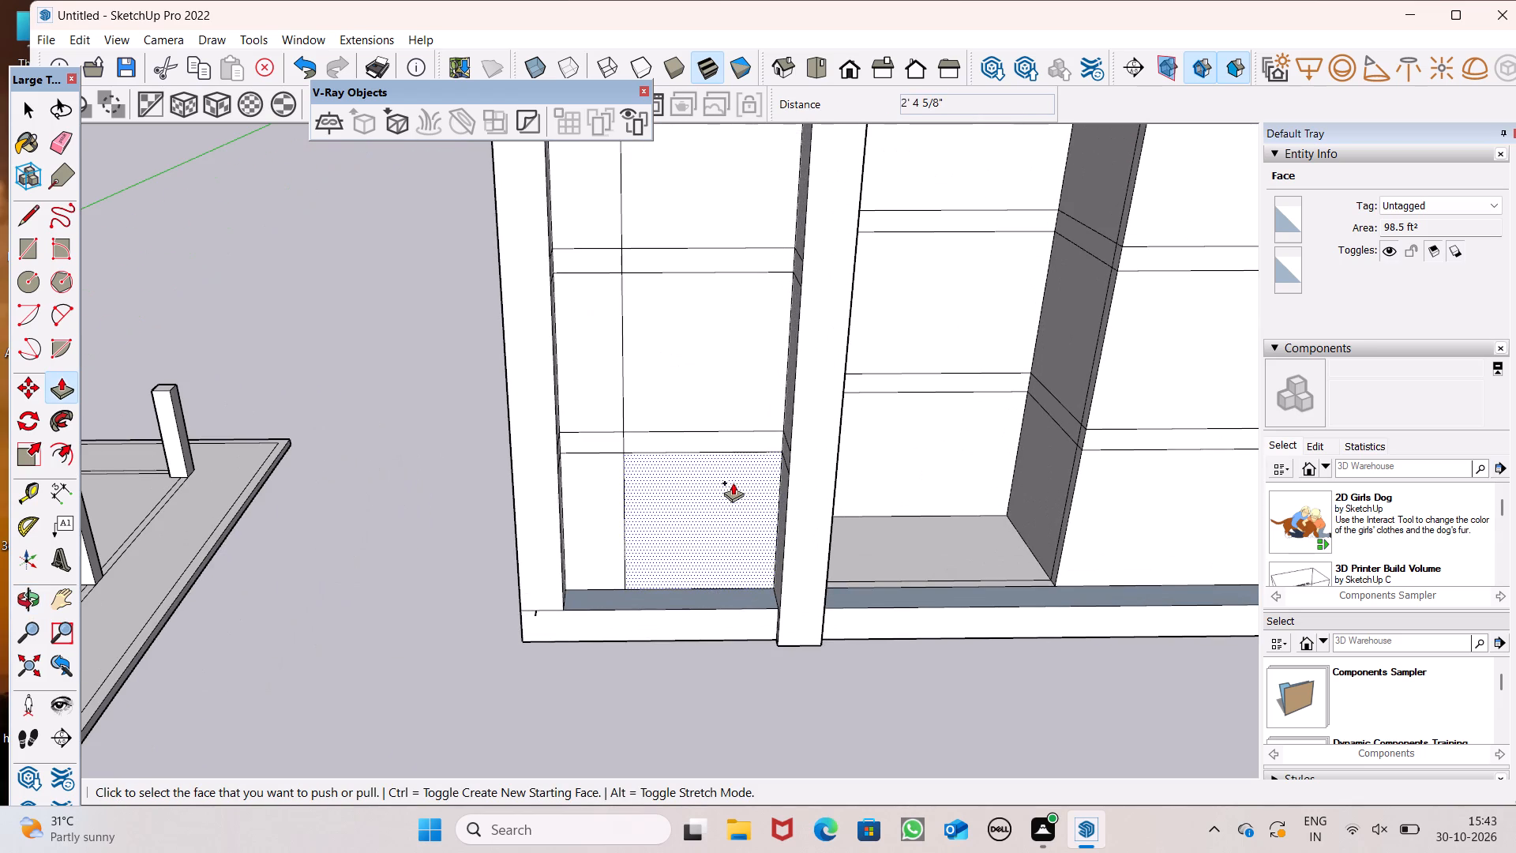
{"action": "middle_click_drag", "start_coordinate": [692, 475], "coordinate": [722, 498]}
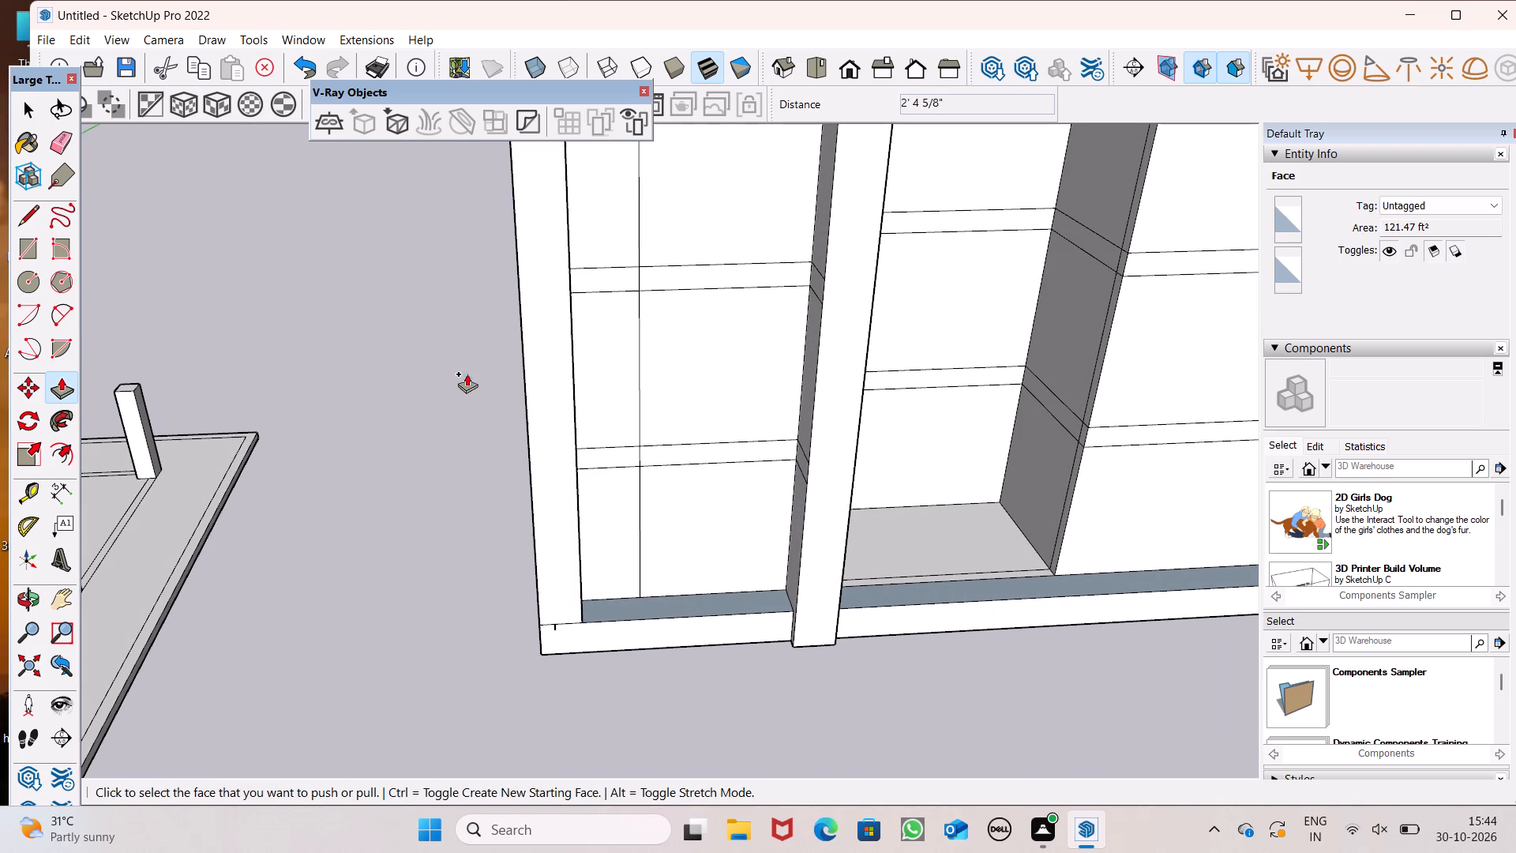
{"action": "left_click", "coordinate": [65, 140]}
{"action": "scroll", "coordinate": [617, 513], "scroll_direction": "up", "scroll_amount": 3}
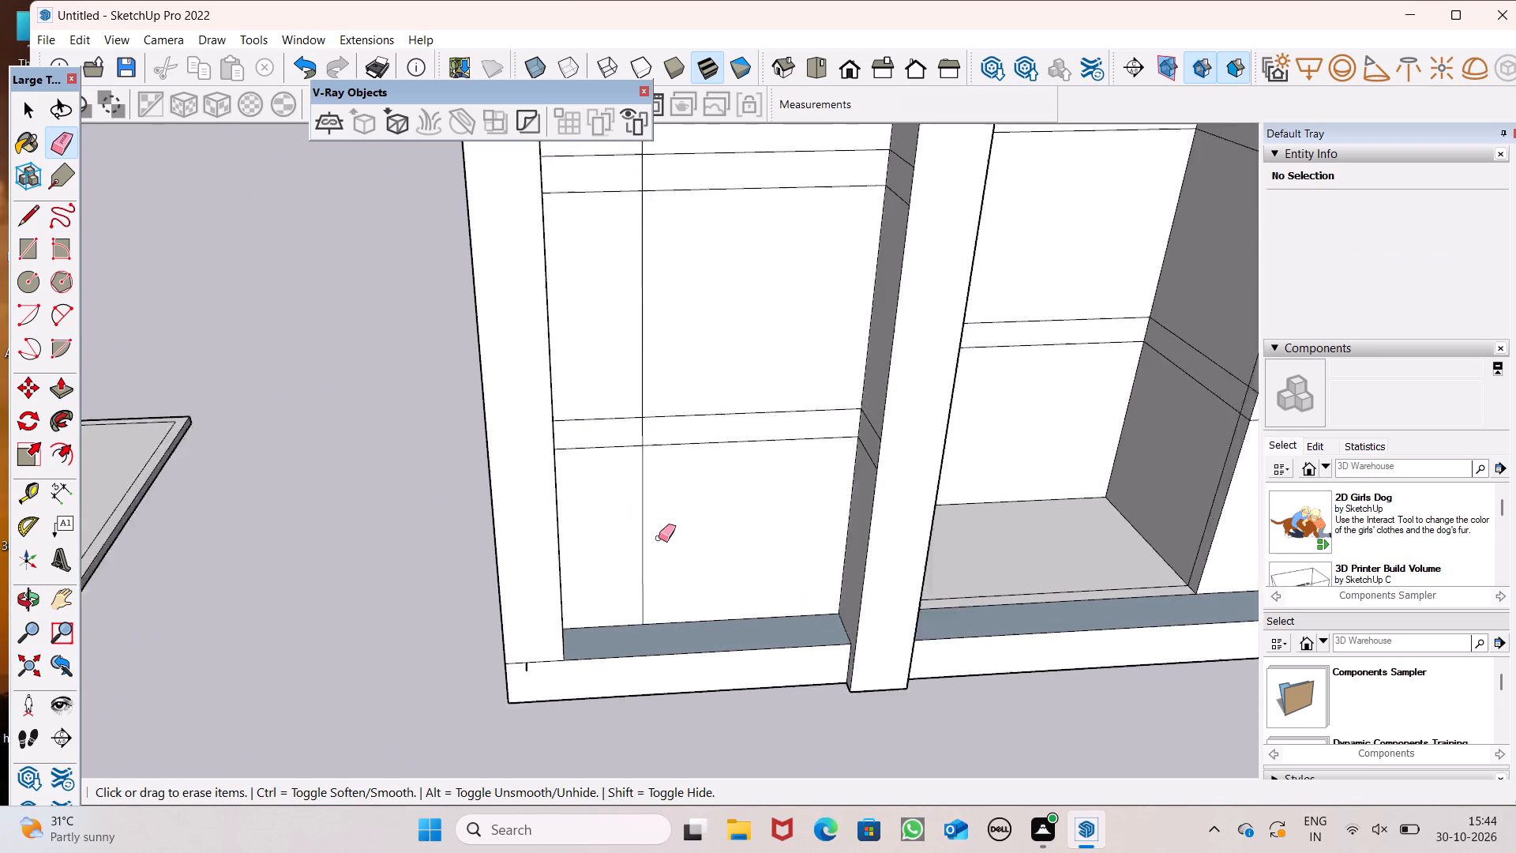
{"action": "scroll", "coordinate": [659, 538], "scroll_direction": "up", "scroll_amount": 2}
{"action": "left_click", "coordinate": [634, 410]}
{"action": "scroll", "coordinate": [651, 475], "scroll_direction": "down", "scroll_amount": 2}
{"action": "middle_click_drag", "start_coordinate": [682, 530], "coordinate": [711, 562]}
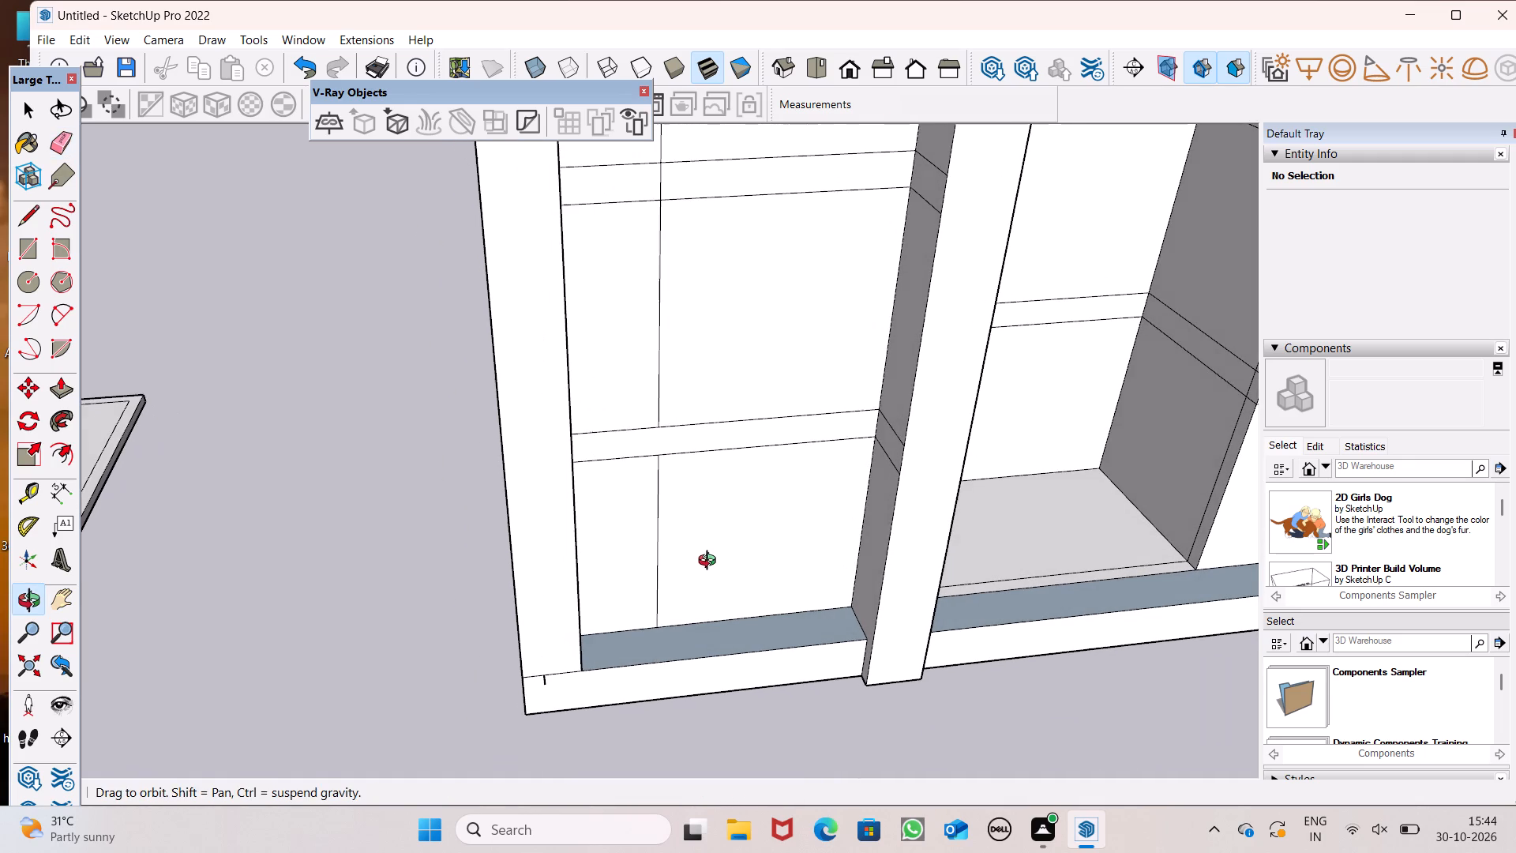
{"action": "middle_click_drag", "start_coordinate": [711, 562], "coordinate": [710, 562]}
Pull the left bay's lowest band forward to the middle pier's front face, undoing a first partial pull.
{"action": "left_click", "coordinate": [65, 400]}
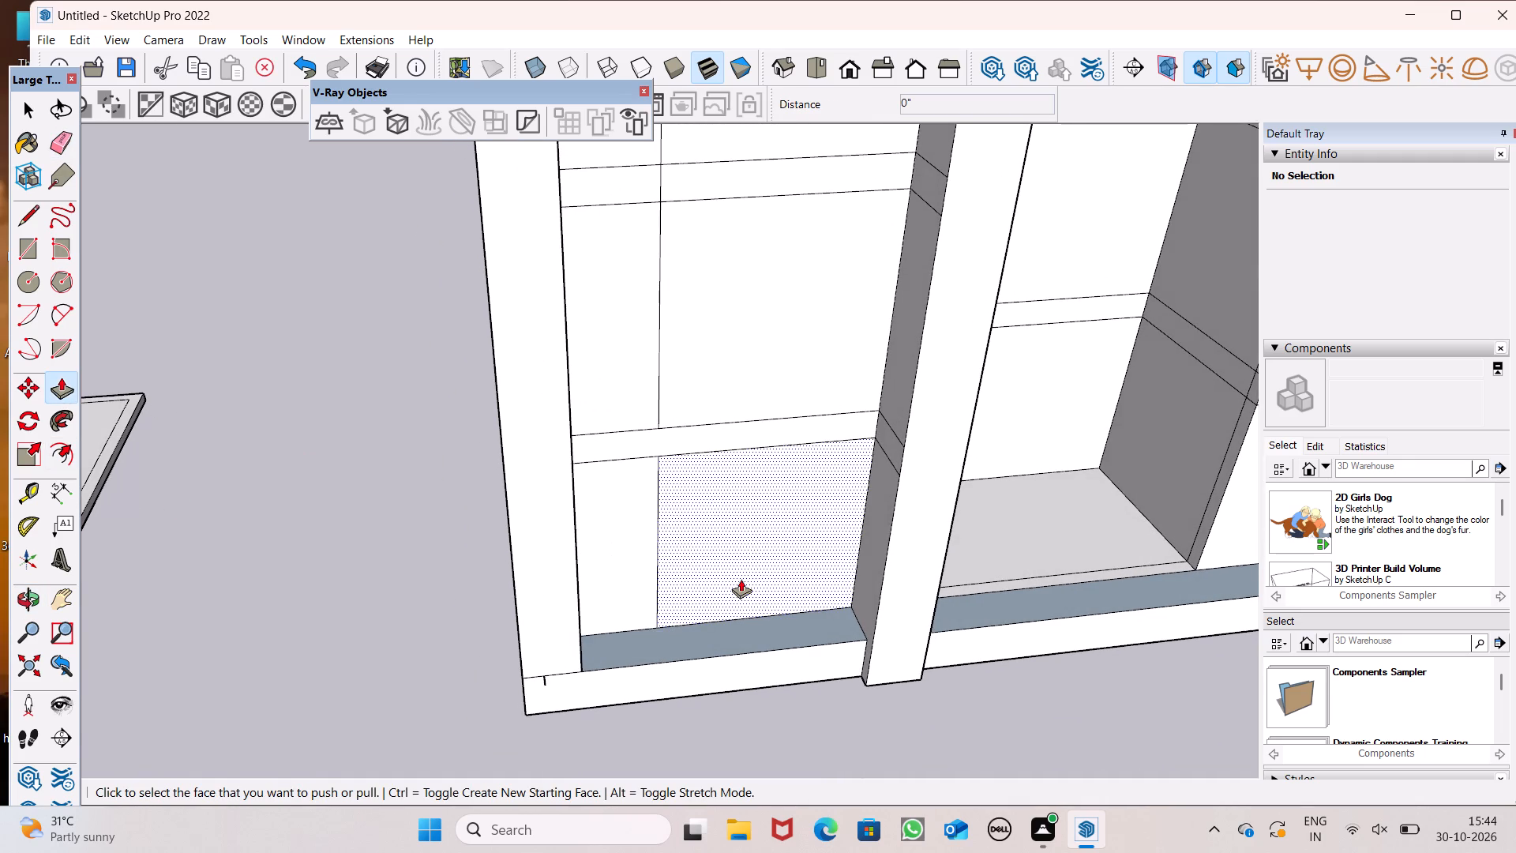
{"action": "scroll", "coordinate": [746, 590], "scroll_direction": "down", "scroll_amount": 2}
{"action": "middle_click_drag", "start_coordinate": [765, 598], "coordinate": [763, 619]}
{"action": "scroll", "coordinate": [737, 532], "scroll_direction": "up", "scroll_amount": 3}
{"action": "left_click_drag", "start_coordinate": [719, 475], "coordinate": [767, 483]}
{"action": "key", "text": "ctrl+z"}
{"action": "left_click_drag", "start_coordinate": [762, 456], "coordinate": [906, 470]}
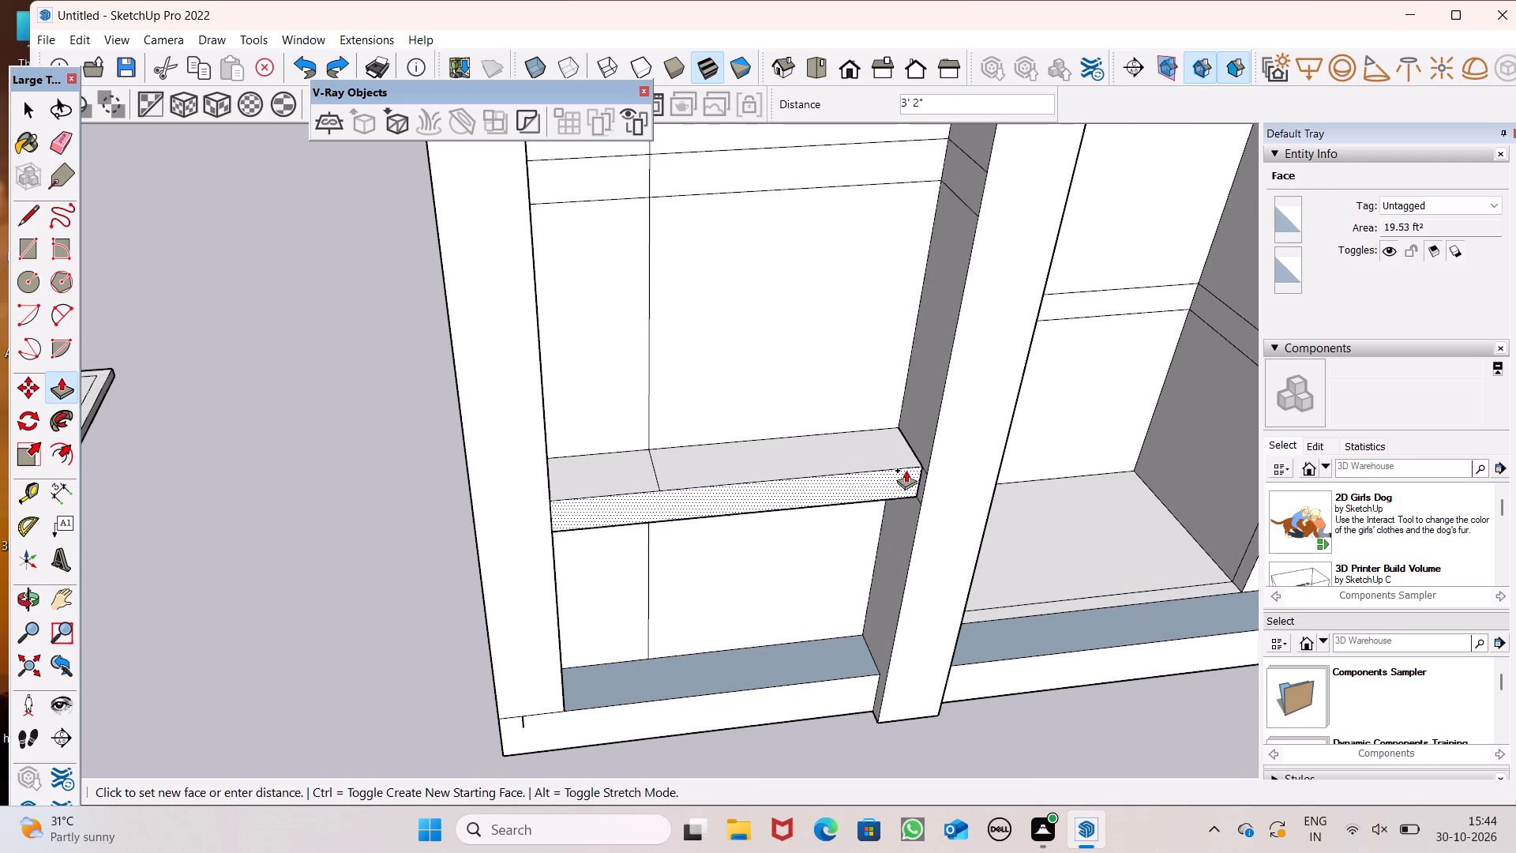
{"action": "left_click_drag", "start_coordinate": [906, 470], "coordinate": [939, 468]}
Extend the lowest band's projecting end face 1' 5/16" sideways across the front of the left corner pier.
{"action": "scroll", "coordinate": [723, 522], "scroll_direction": "down", "scroll_amount": 3}
{"action": "middle_click_drag", "start_coordinate": [736, 562], "coordinate": [606, 518]}
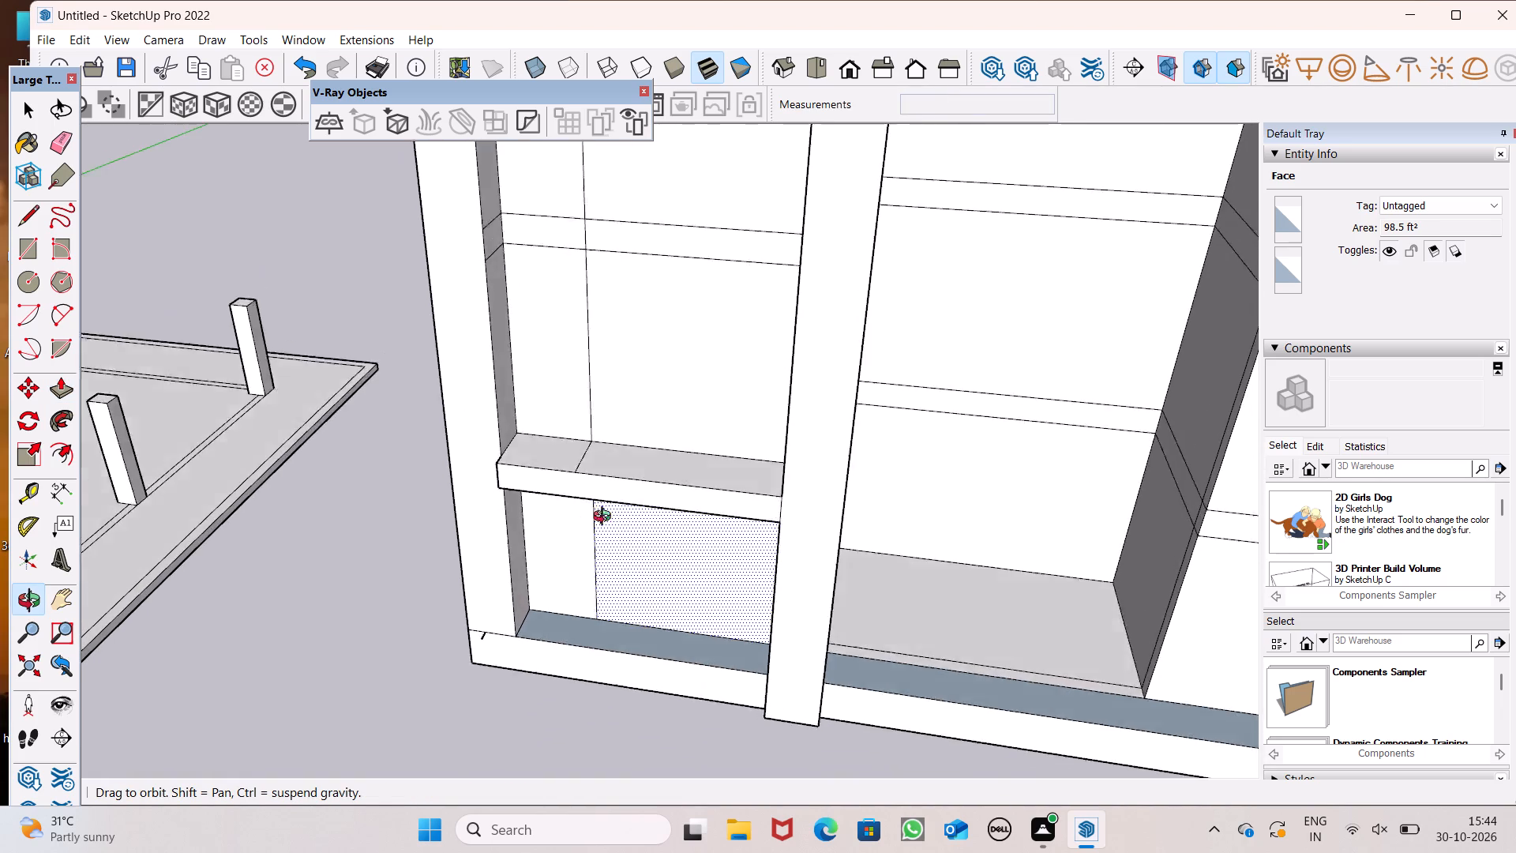
{"action": "middle_click_drag", "start_coordinate": [606, 518], "coordinate": [661, 521]}
{"action": "scroll", "coordinate": [475, 492], "scroll_direction": "up", "scroll_amount": 5}
{"action": "middle_click_drag", "start_coordinate": [632, 523], "coordinate": [787, 554]}
{"action": "left_click_drag", "start_coordinate": [723, 482], "coordinate": [719, 482]}
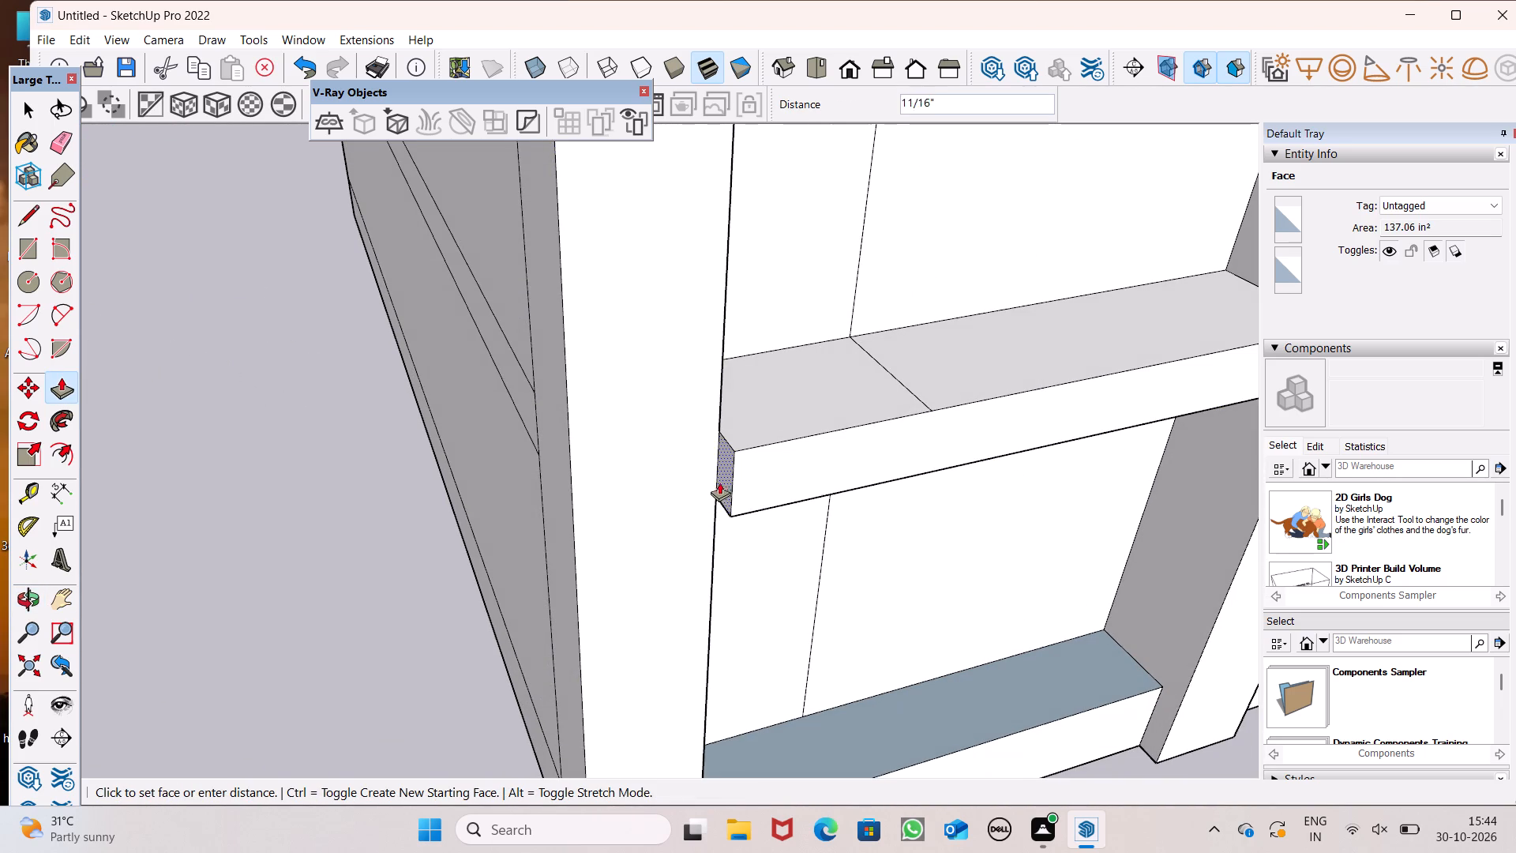
{"action": "left_click_drag", "start_coordinate": [719, 482], "coordinate": [671, 498]}
{"action": "scroll", "coordinate": [582, 483], "scroll_direction": "down", "scroll_amount": 5}
{"action": "middle_click_drag", "start_coordinate": [629, 514], "coordinate": [467, 365]}
{"action": "scroll", "coordinate": [496, 397], "scroll_direction": "up", "scroll_amount": 1}
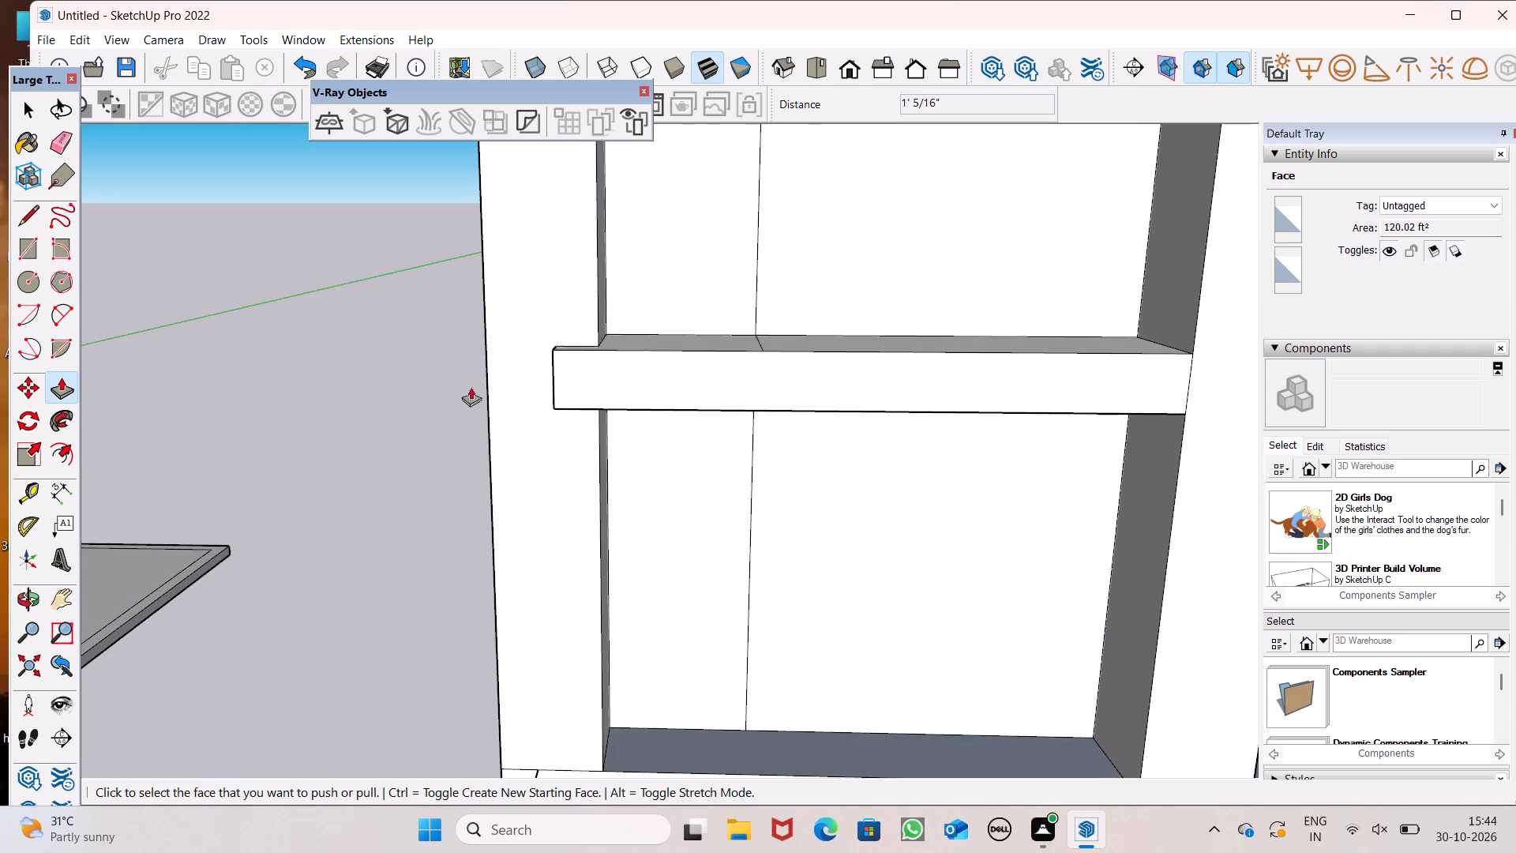
{"action": "scroll", "coordinate": [471, 387], "scroll_direction": "down", "scroll_amount": 8}
{"action": "middle_click_drag", "start_coordinate": [480, 483], "coordinate": [452, 449]}
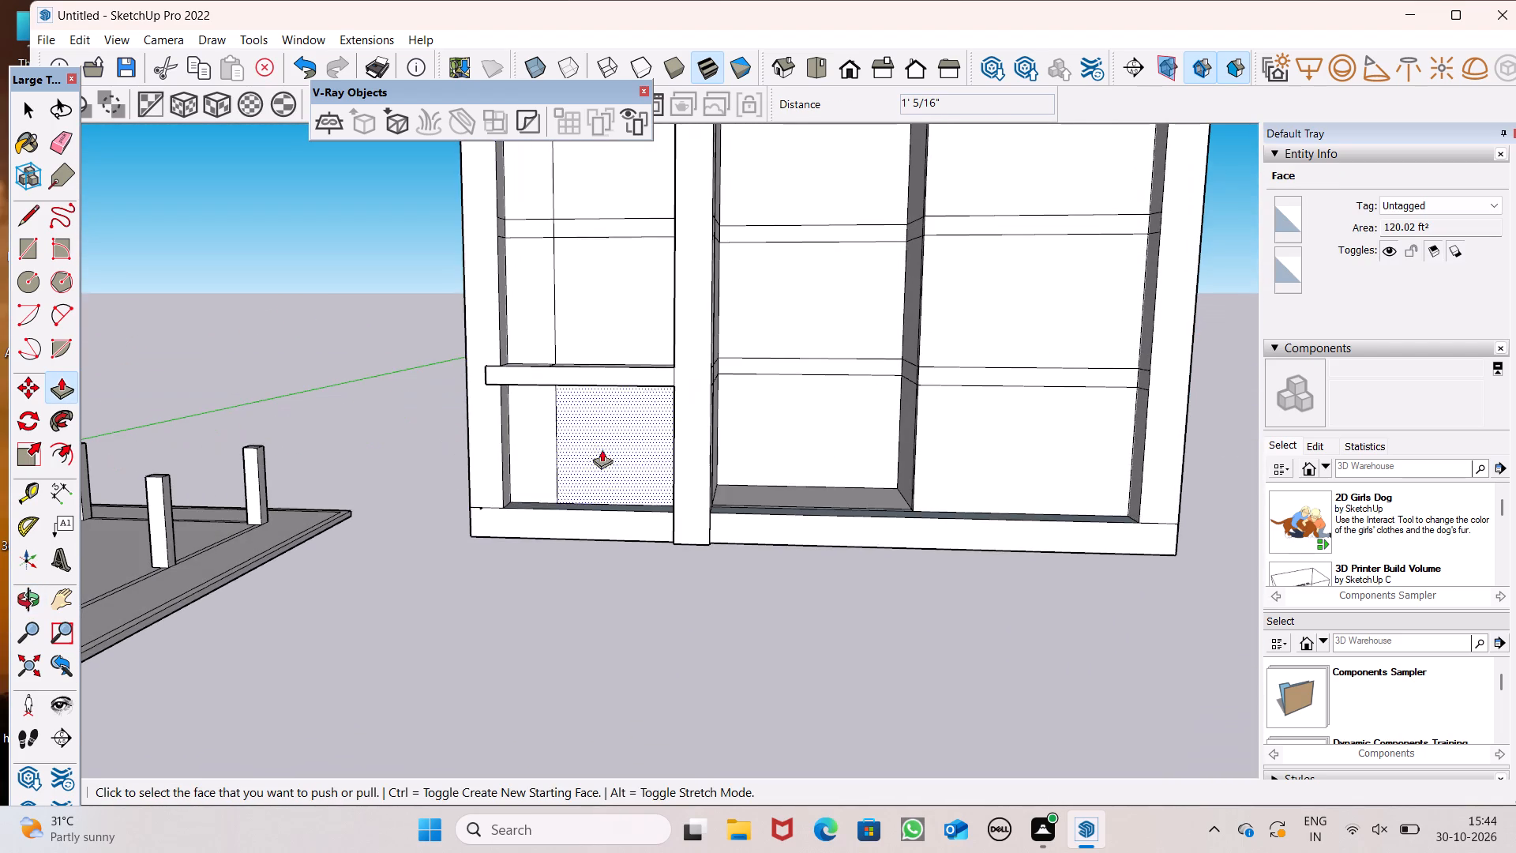
Draw two horizontal lines about 2' 10" long across the middle pier's front, continuing the lowest band's upper and lower edges.
{"action": "scroll", "coordinate": [691, 449], "scroll_direction": "down", "scroll_amount": 2}
{"action": "middle_click_drag", "start_coordinate": [720, 449], "coordinate": [685, 487]}
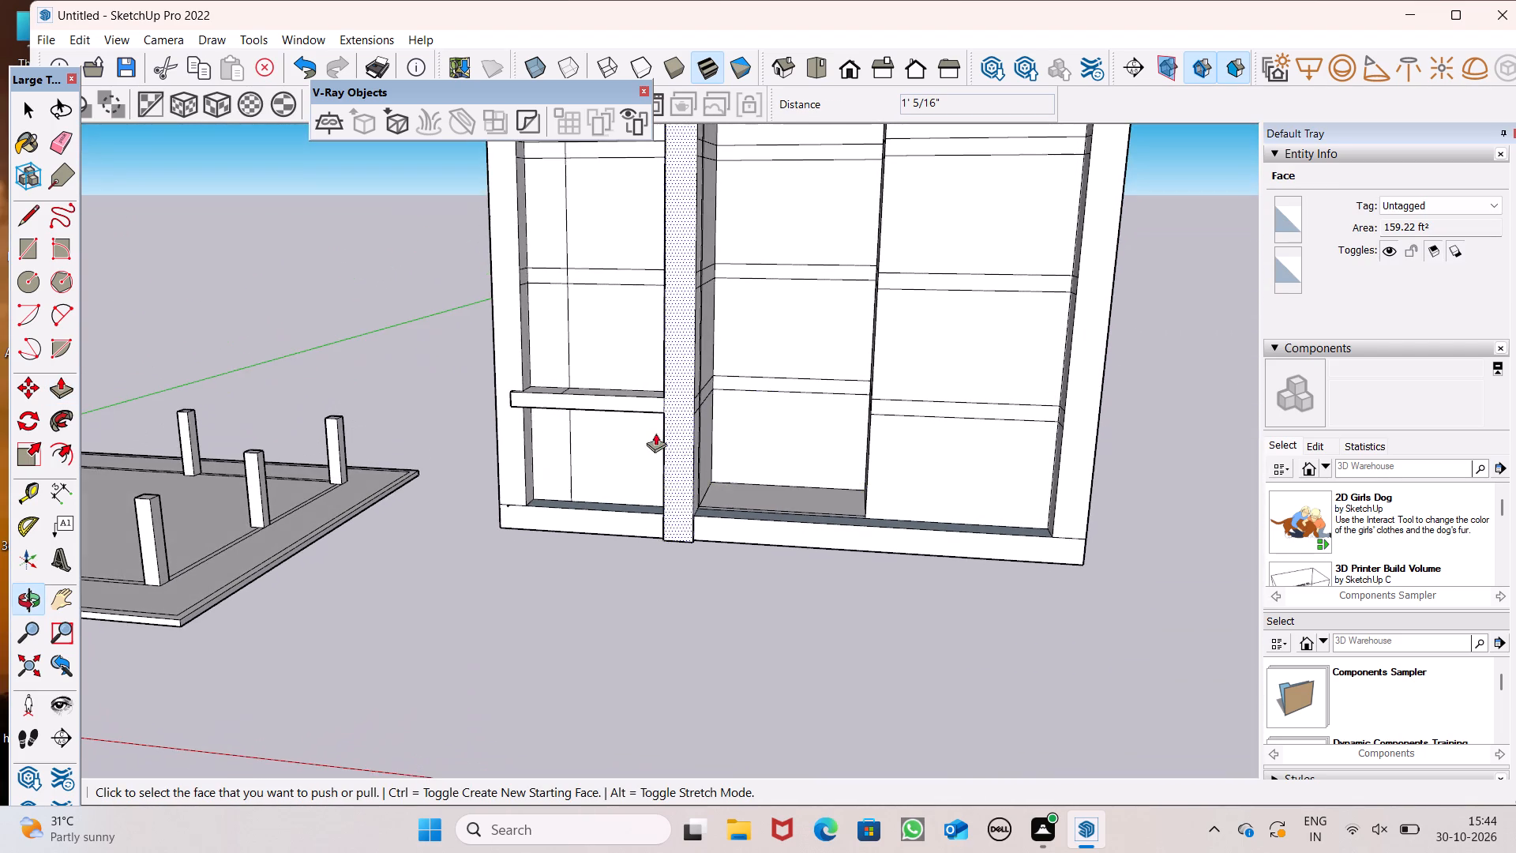
{"action": "scroll", "coordinate": [678, 381], "scroll_direction": "down", "scroll_amount": 1}
{"action": "scroll", "coordinate": [707, 380], "scroll_direction": "up", "scroll_amount": 5}
{"action": "left_click", "coordinate": [17, 221]}
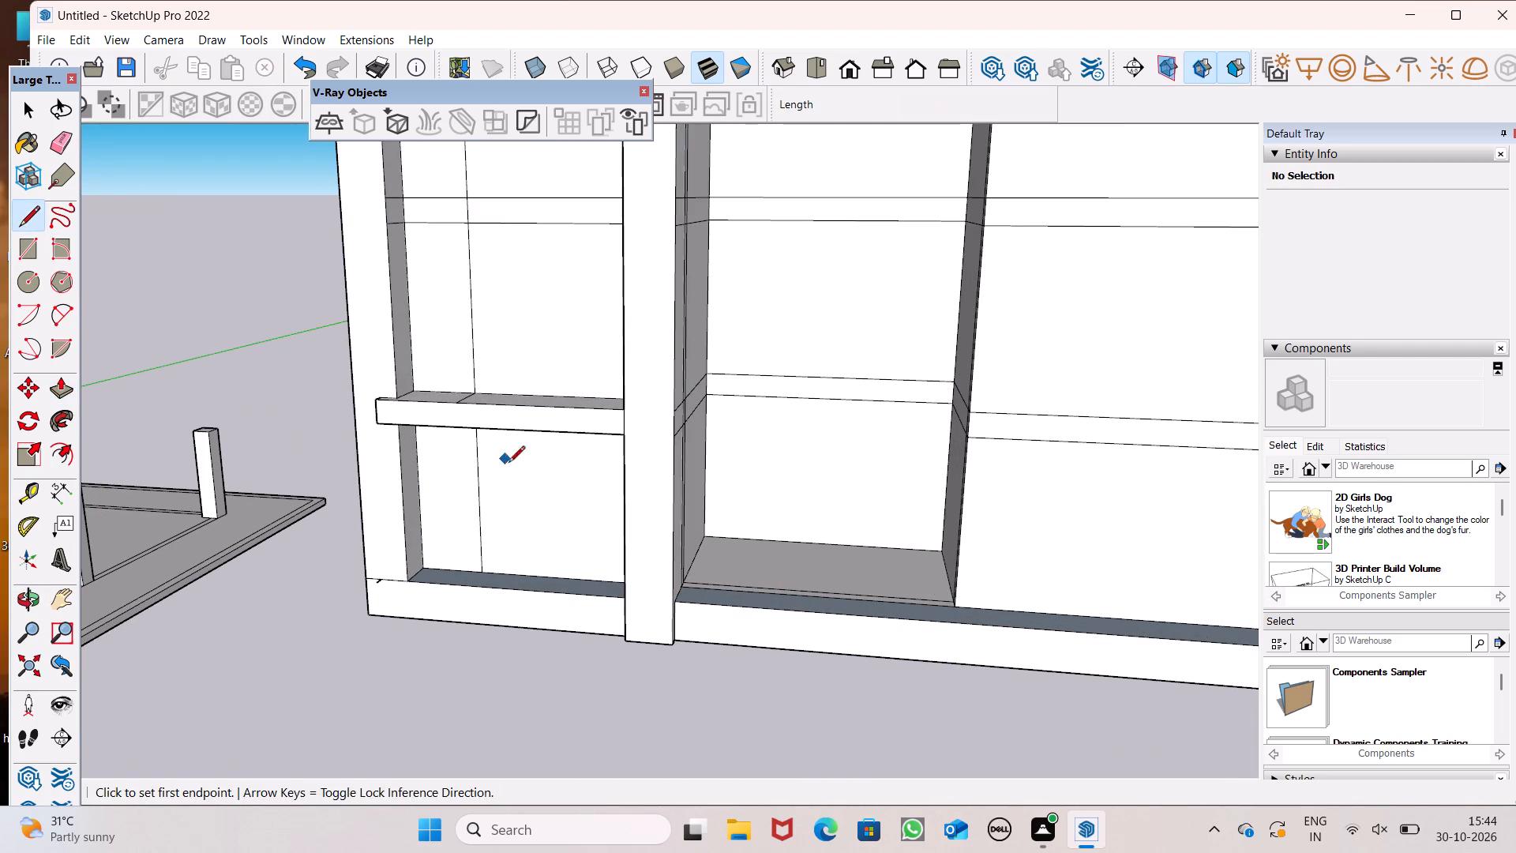
{"action": "middle_click_drag", "start_coordinate": [511, 467], "coordinate": [586, 592]}
{"action": "scroll", "coordinate": [659, 611], "scroll_direction": "up", "scroll_amount": 5}
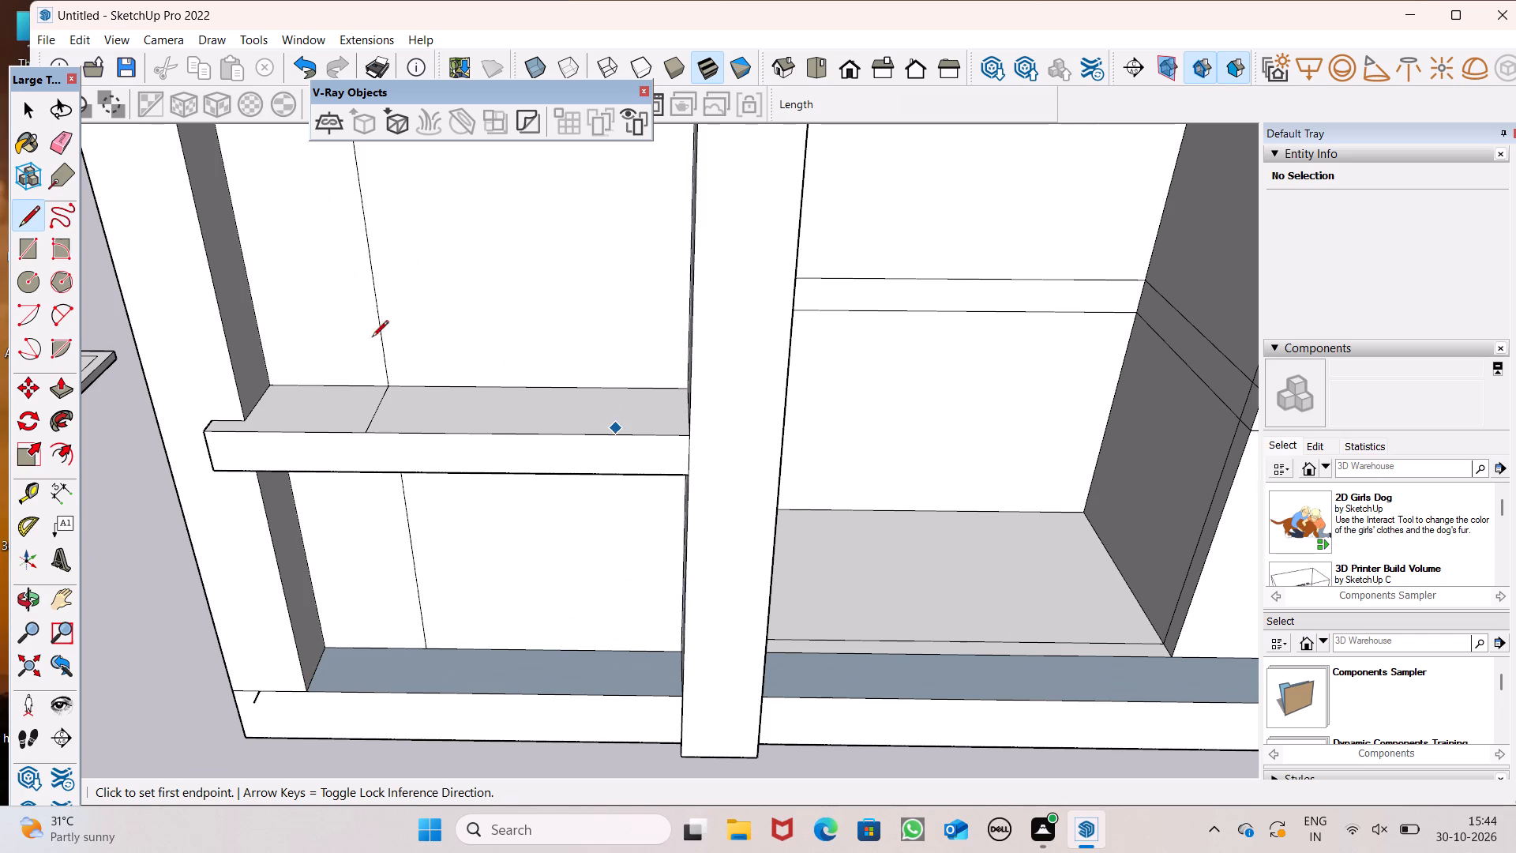
{"action": "scroll", "coordinate": [715, 438], "scroll_direction": "up", "scroll_amount": 5}
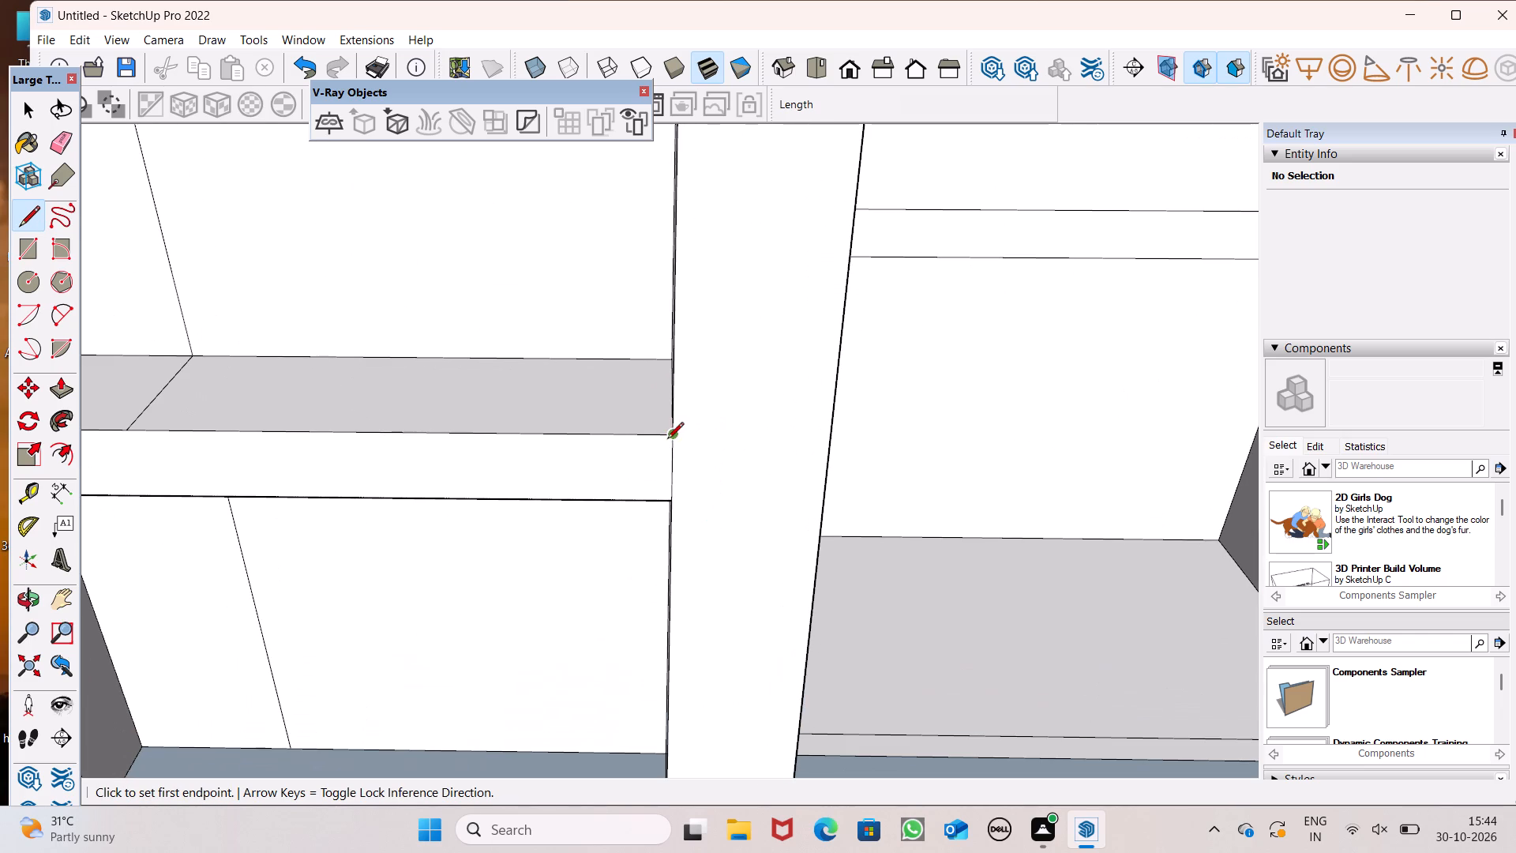
{"action": "left_click_drag", "start_coordinate": [667, 440], "coordinate": [679, 440]}
{"action": "left_click", "coordinate": [836, 438]}
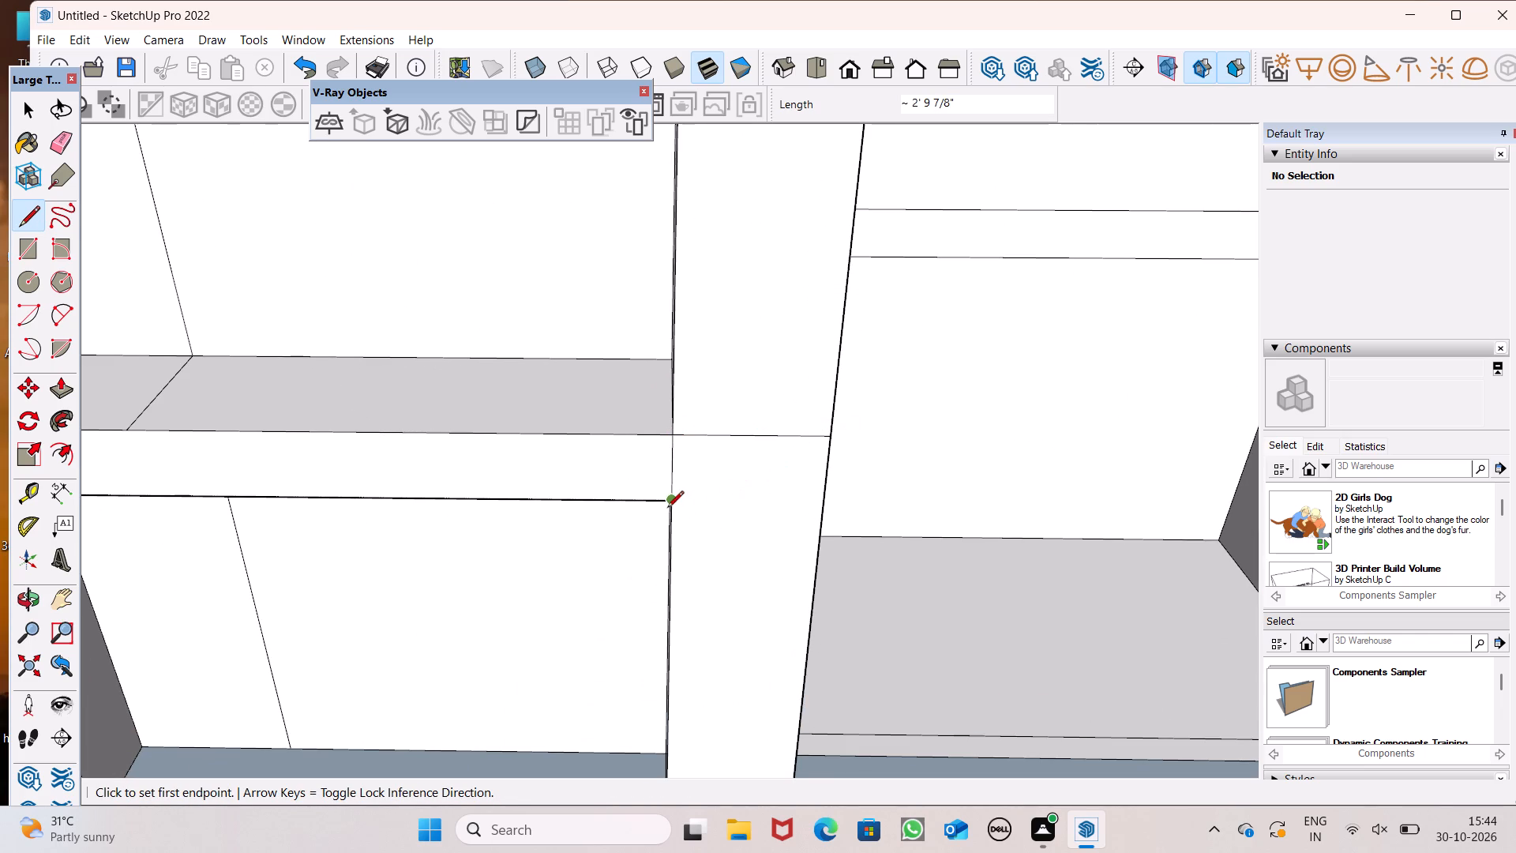
{"action": "left_click", "coordinate": [673, 505]}
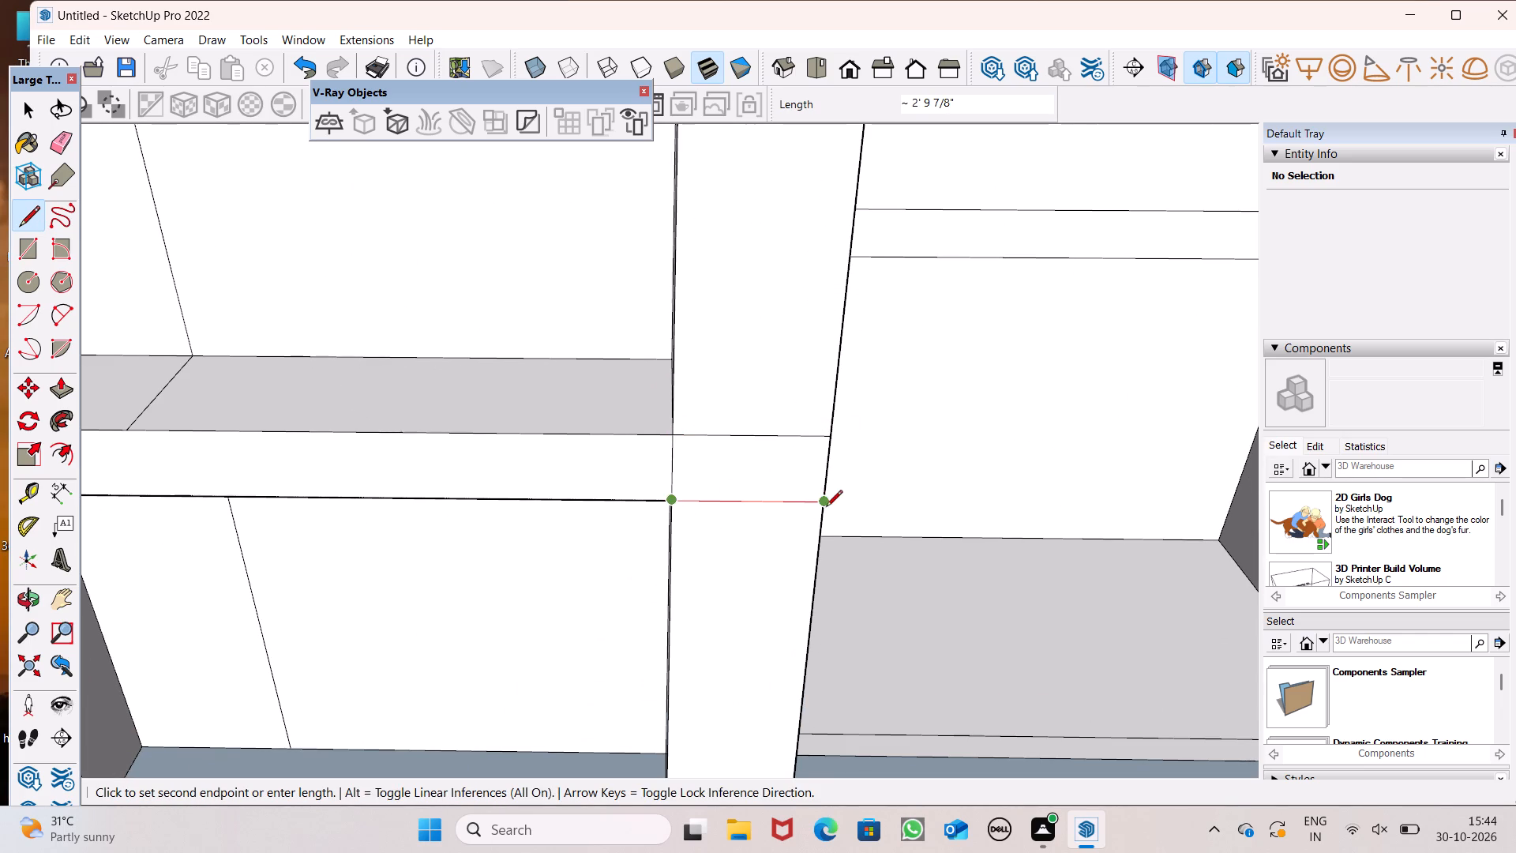
{"action": "left_click", "coordinate": [826, 508]}
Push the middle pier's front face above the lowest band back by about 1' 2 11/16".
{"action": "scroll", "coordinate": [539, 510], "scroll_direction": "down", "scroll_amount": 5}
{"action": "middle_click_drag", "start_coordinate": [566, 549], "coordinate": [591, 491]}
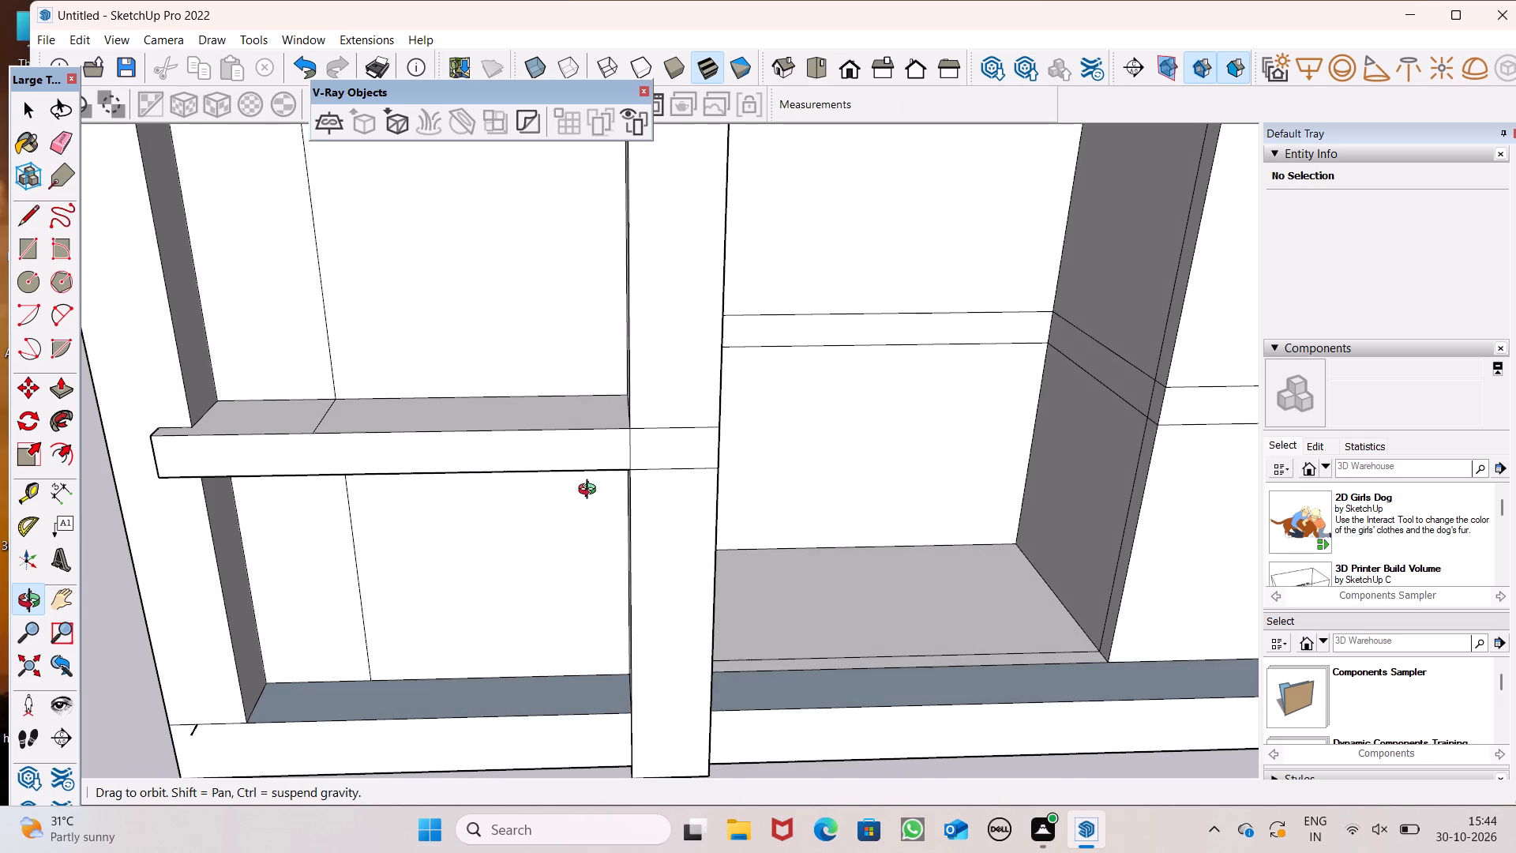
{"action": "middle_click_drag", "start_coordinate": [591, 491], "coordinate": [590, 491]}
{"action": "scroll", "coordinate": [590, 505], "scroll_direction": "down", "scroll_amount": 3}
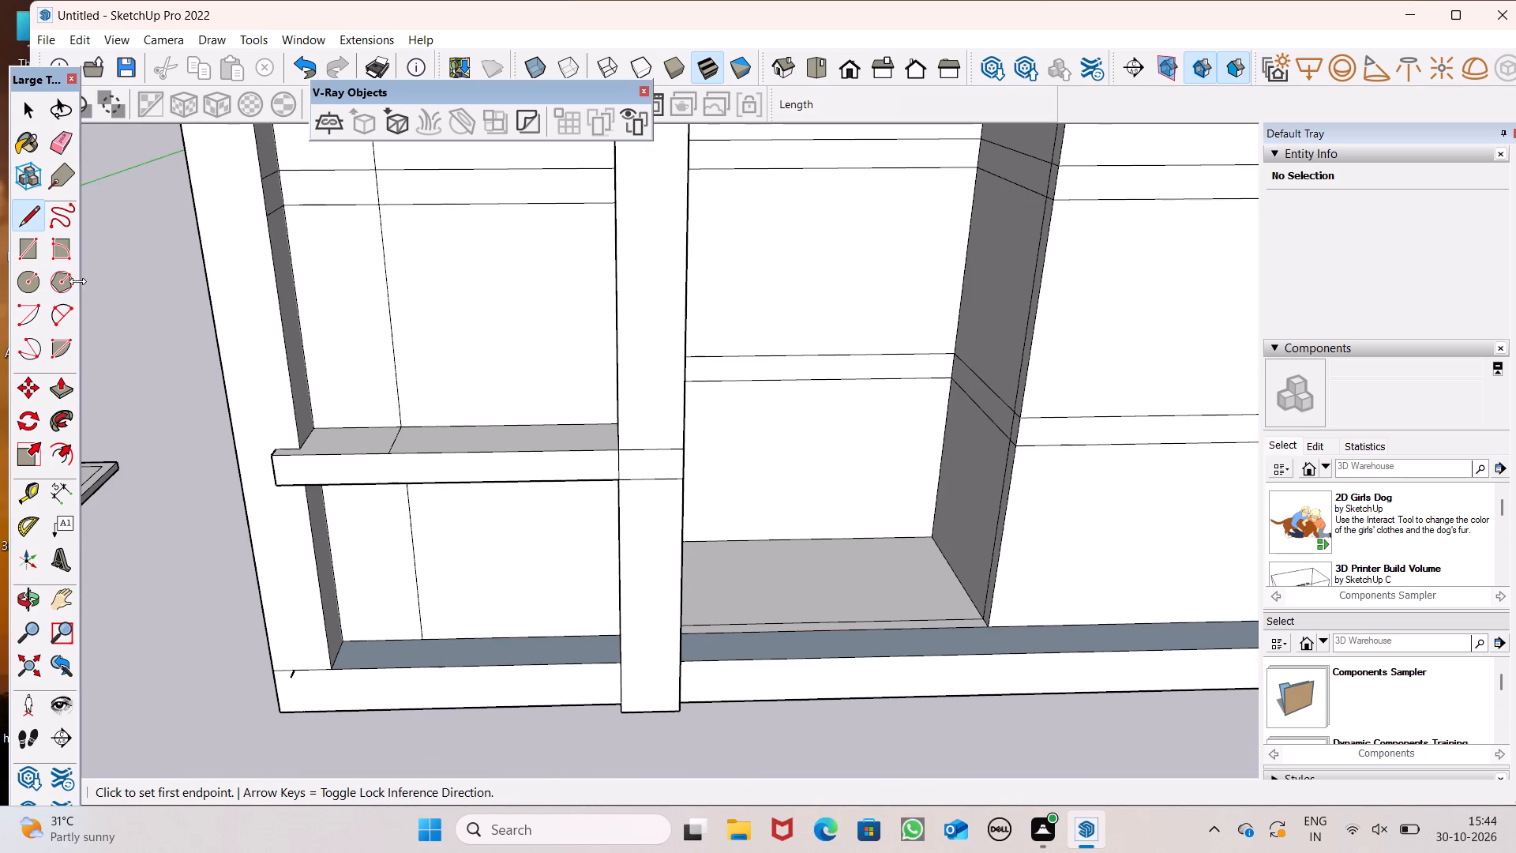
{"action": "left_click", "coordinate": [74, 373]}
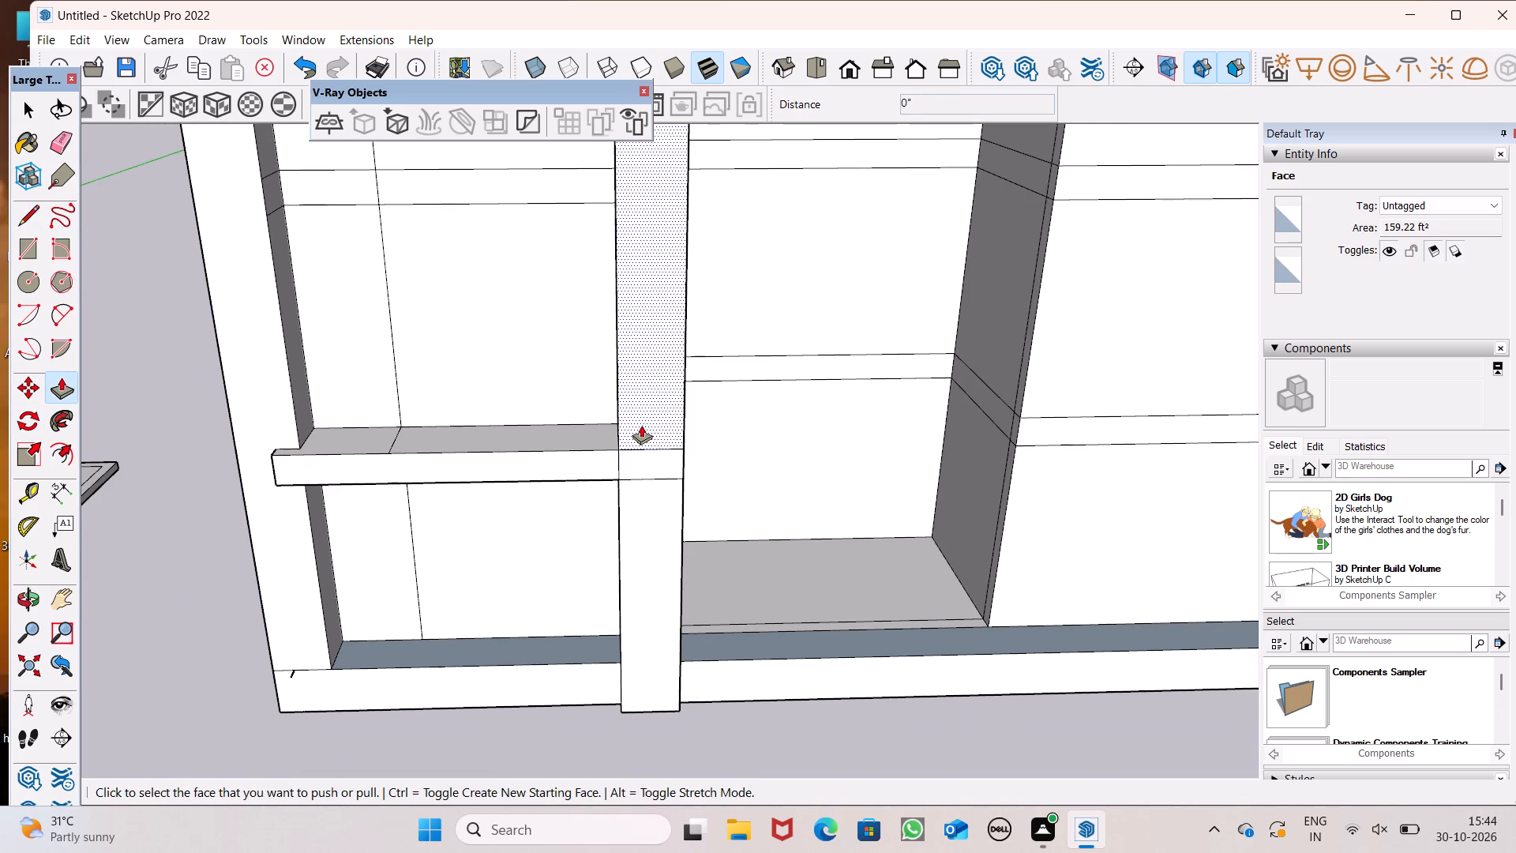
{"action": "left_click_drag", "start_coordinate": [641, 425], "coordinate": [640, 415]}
Erase the vertical and lower horizontal lines separating the lowest band from the middle pier's front.
{"action": "middle_click_drag", "start_coordinate": [685, 490], "coordinate": [646, 296]}
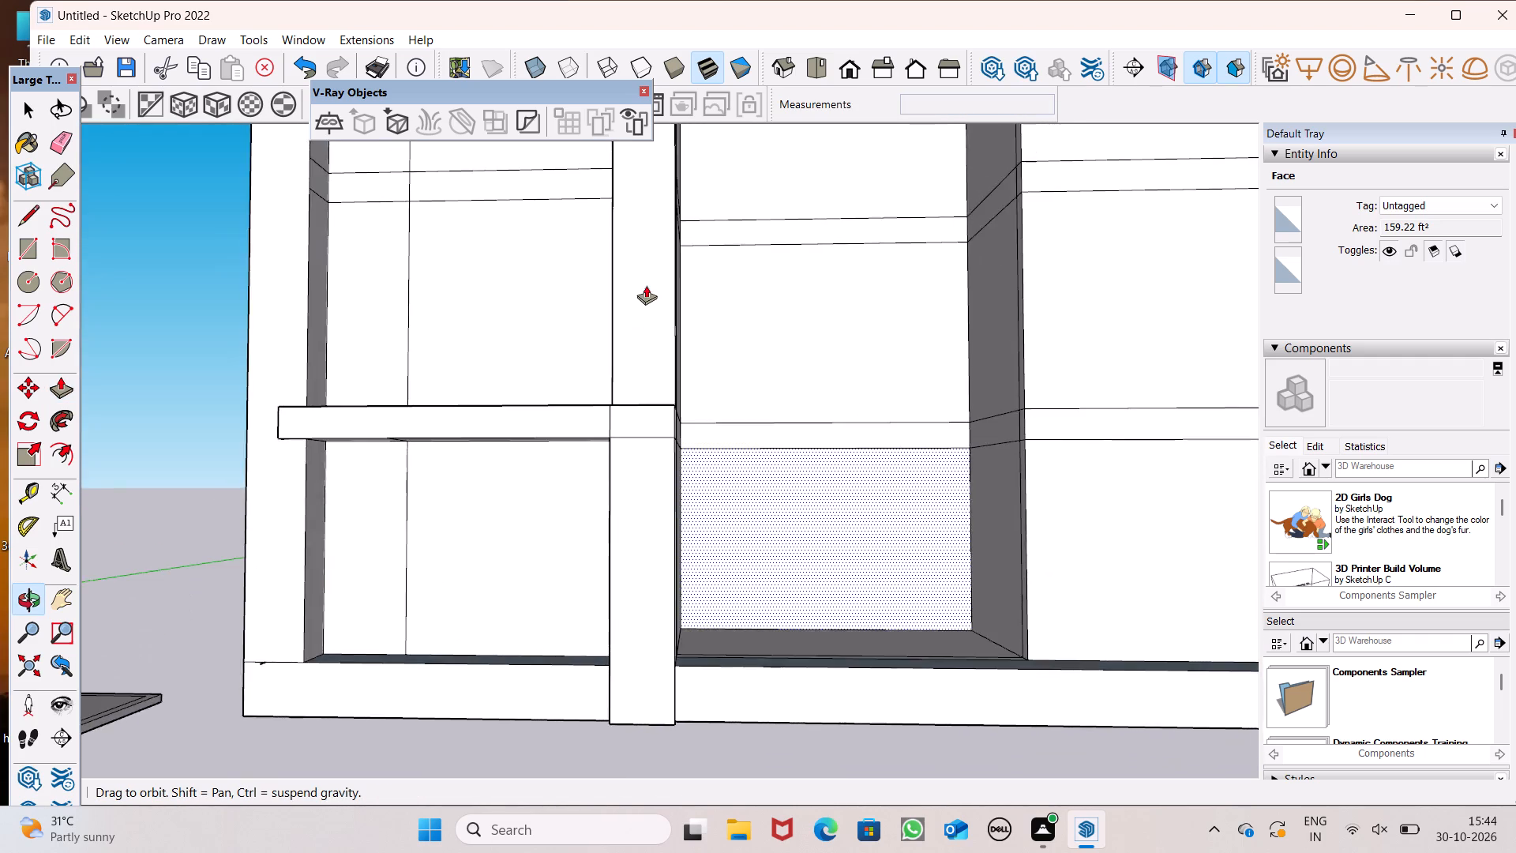
{"action": "scroll", "coordinate": [646, 285], "scroll_direction": "down", "scroll_amount": 3}
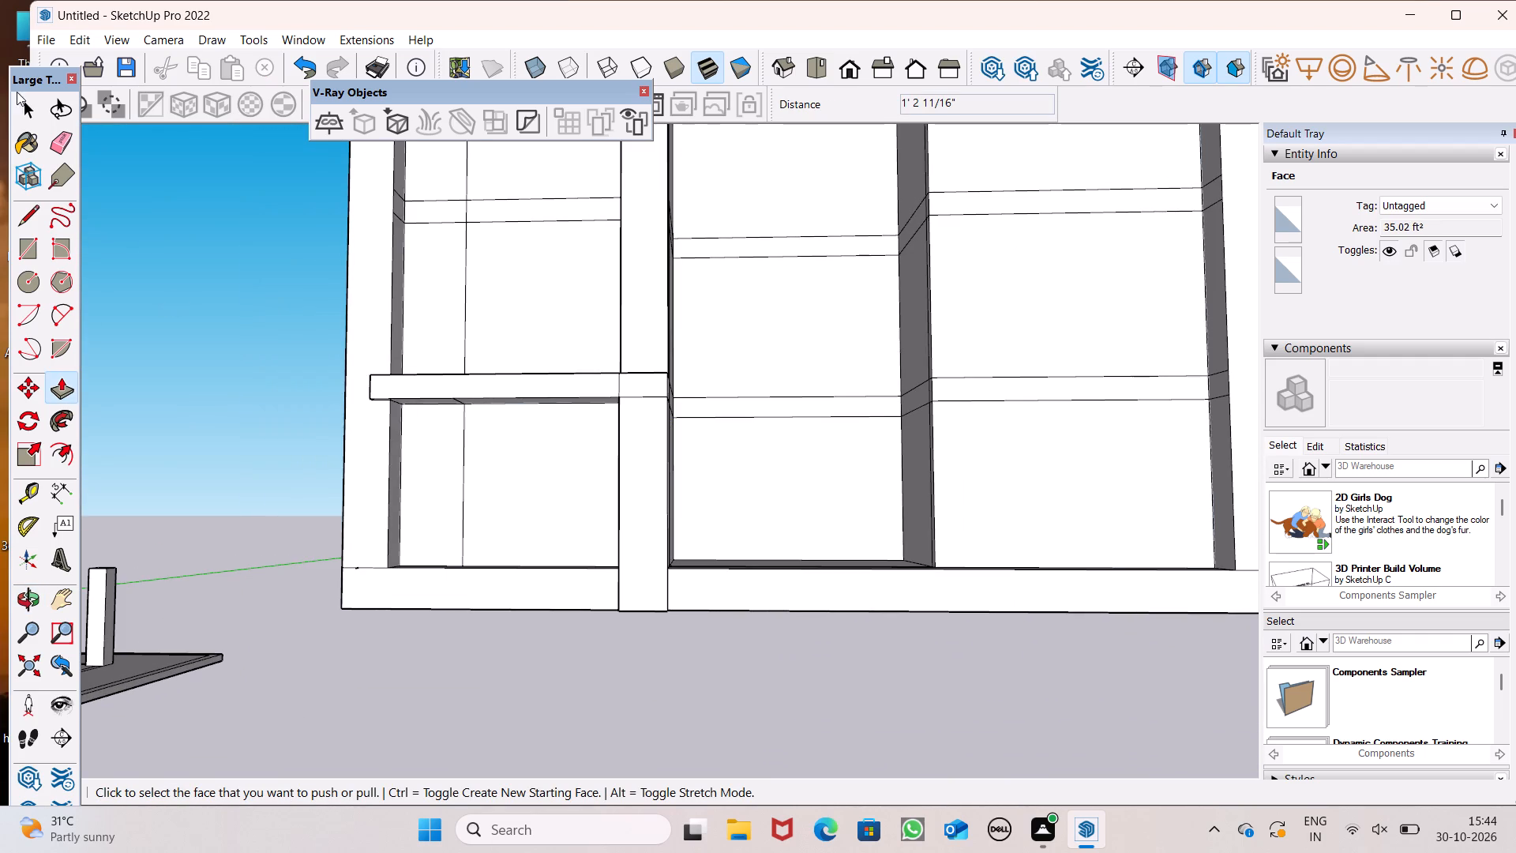
{"action": "left_click", "coordinate": [77, 141]}
{"action": "scroll", "coordinate": [718, 388], "scroll_direction": "up", "scroll_amount": 5}
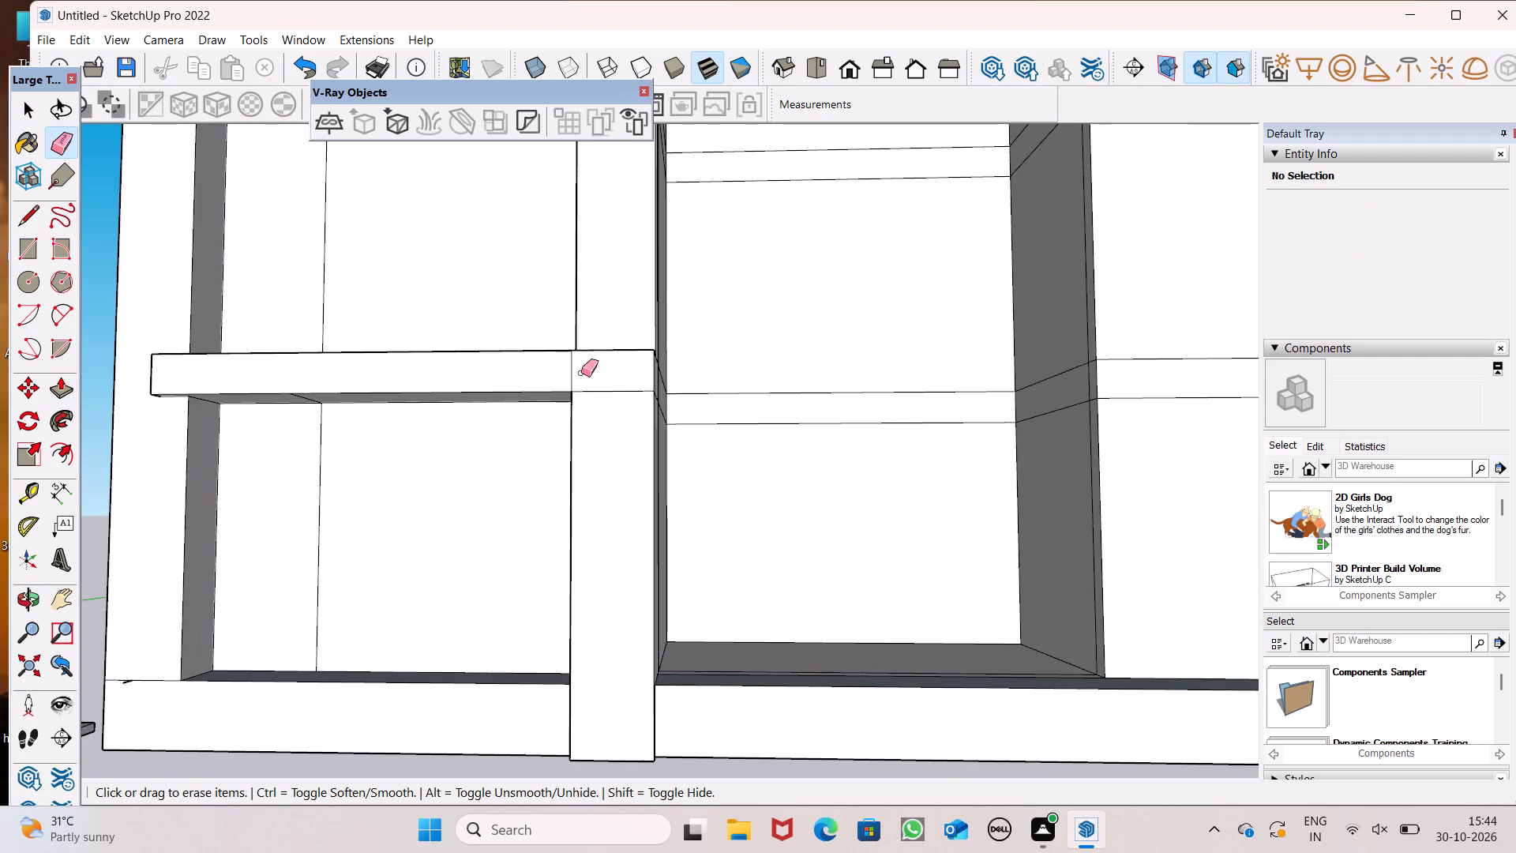
{"action": "left_click_drag", "start_coordinate": [535, 371], "coordinate": [591, 395]}
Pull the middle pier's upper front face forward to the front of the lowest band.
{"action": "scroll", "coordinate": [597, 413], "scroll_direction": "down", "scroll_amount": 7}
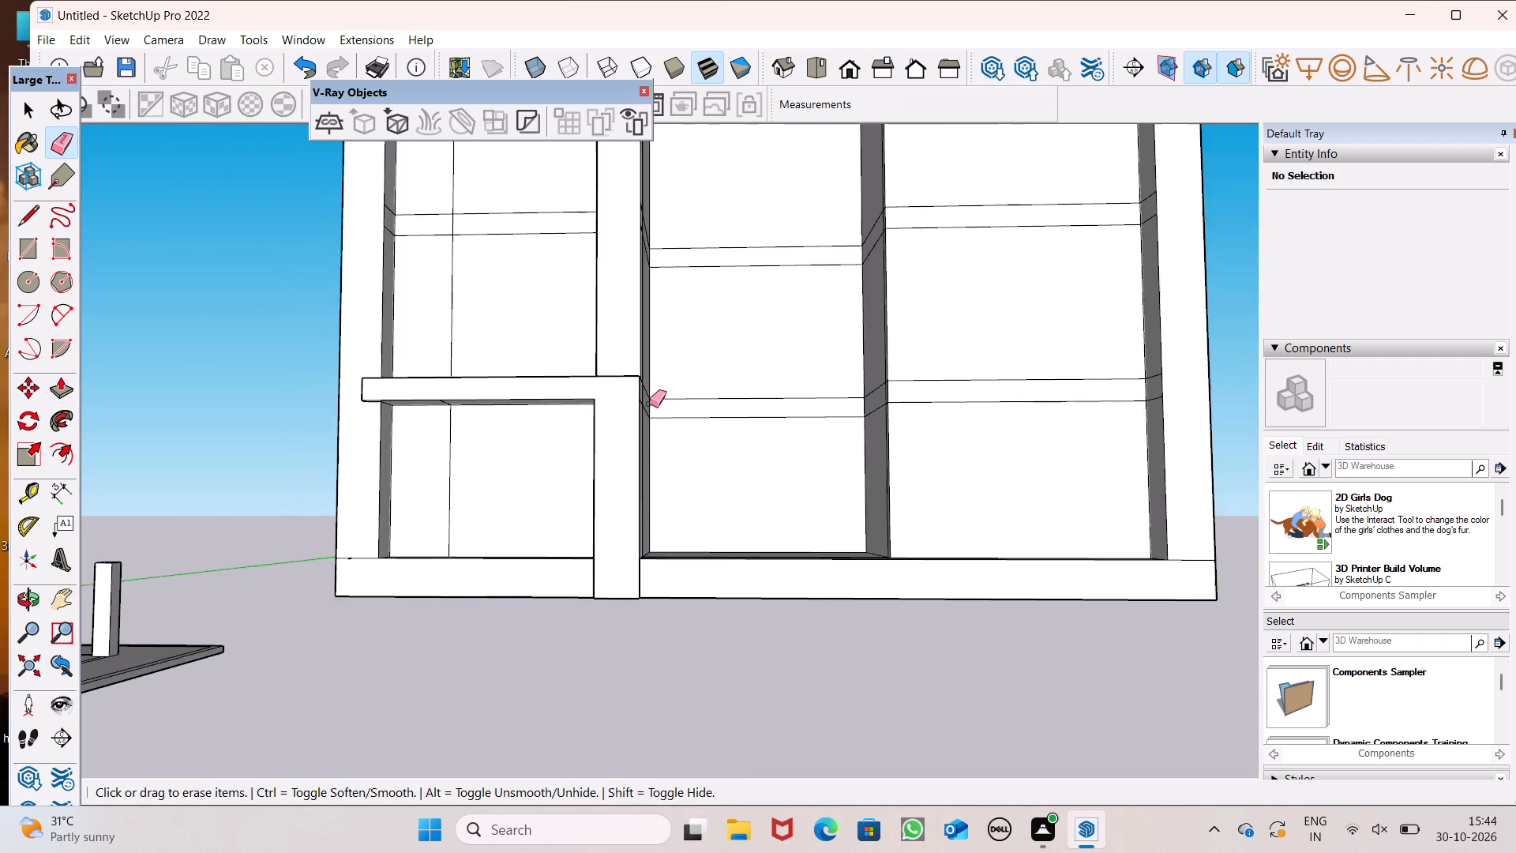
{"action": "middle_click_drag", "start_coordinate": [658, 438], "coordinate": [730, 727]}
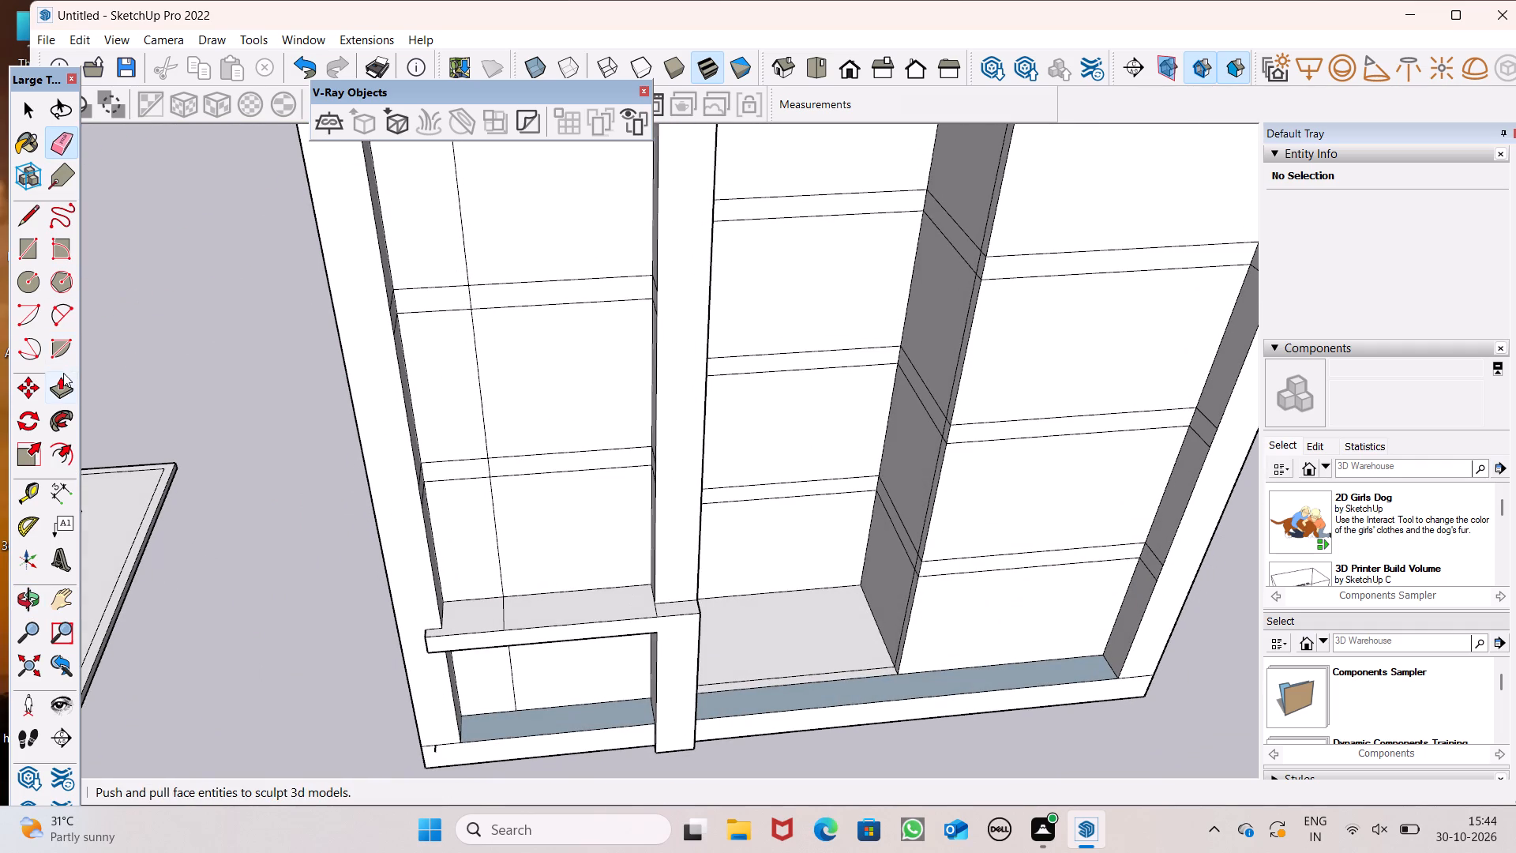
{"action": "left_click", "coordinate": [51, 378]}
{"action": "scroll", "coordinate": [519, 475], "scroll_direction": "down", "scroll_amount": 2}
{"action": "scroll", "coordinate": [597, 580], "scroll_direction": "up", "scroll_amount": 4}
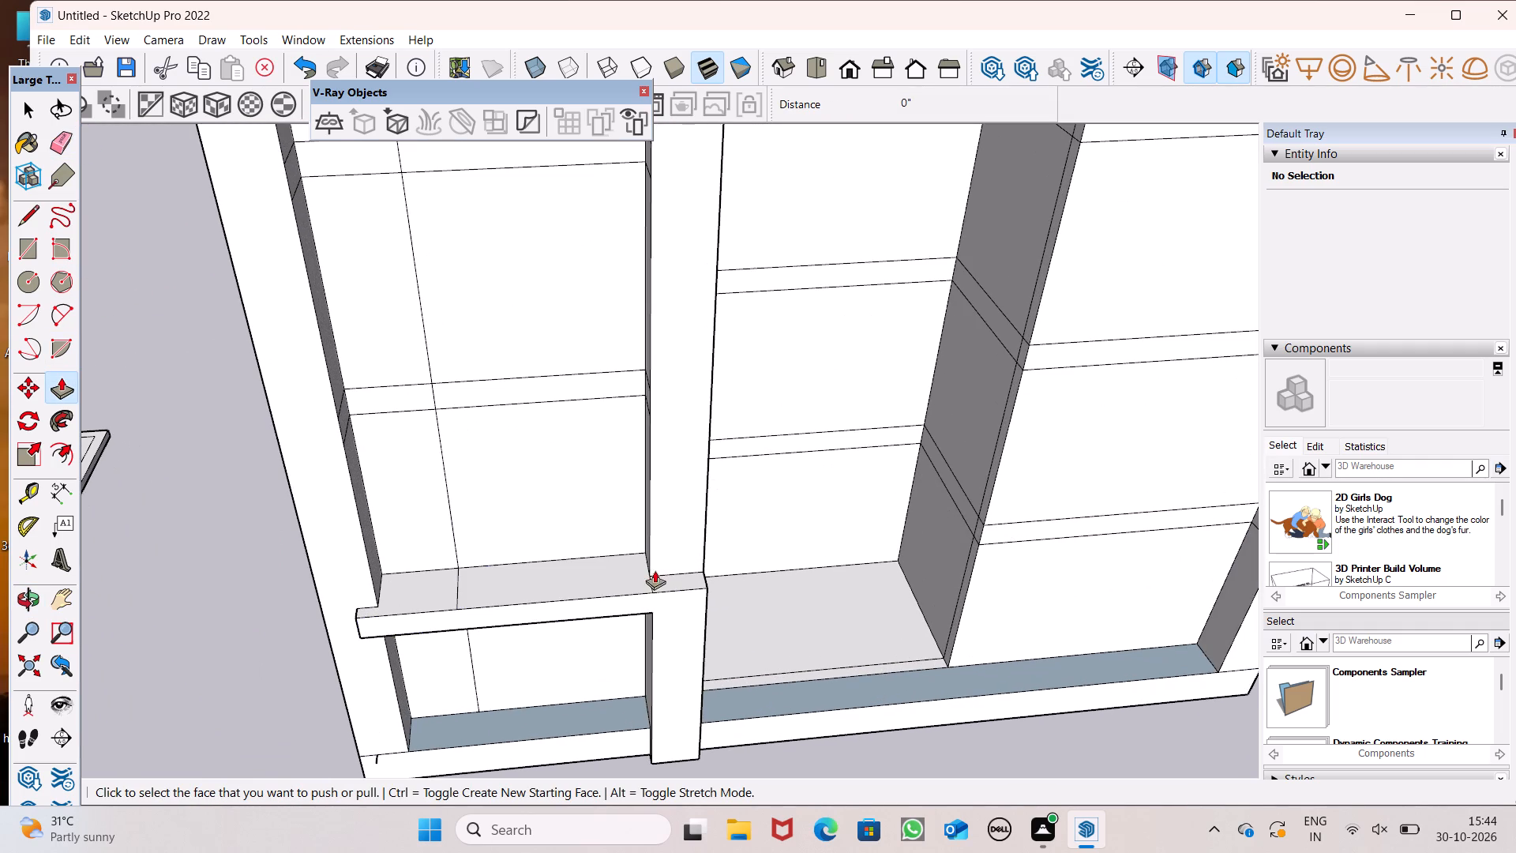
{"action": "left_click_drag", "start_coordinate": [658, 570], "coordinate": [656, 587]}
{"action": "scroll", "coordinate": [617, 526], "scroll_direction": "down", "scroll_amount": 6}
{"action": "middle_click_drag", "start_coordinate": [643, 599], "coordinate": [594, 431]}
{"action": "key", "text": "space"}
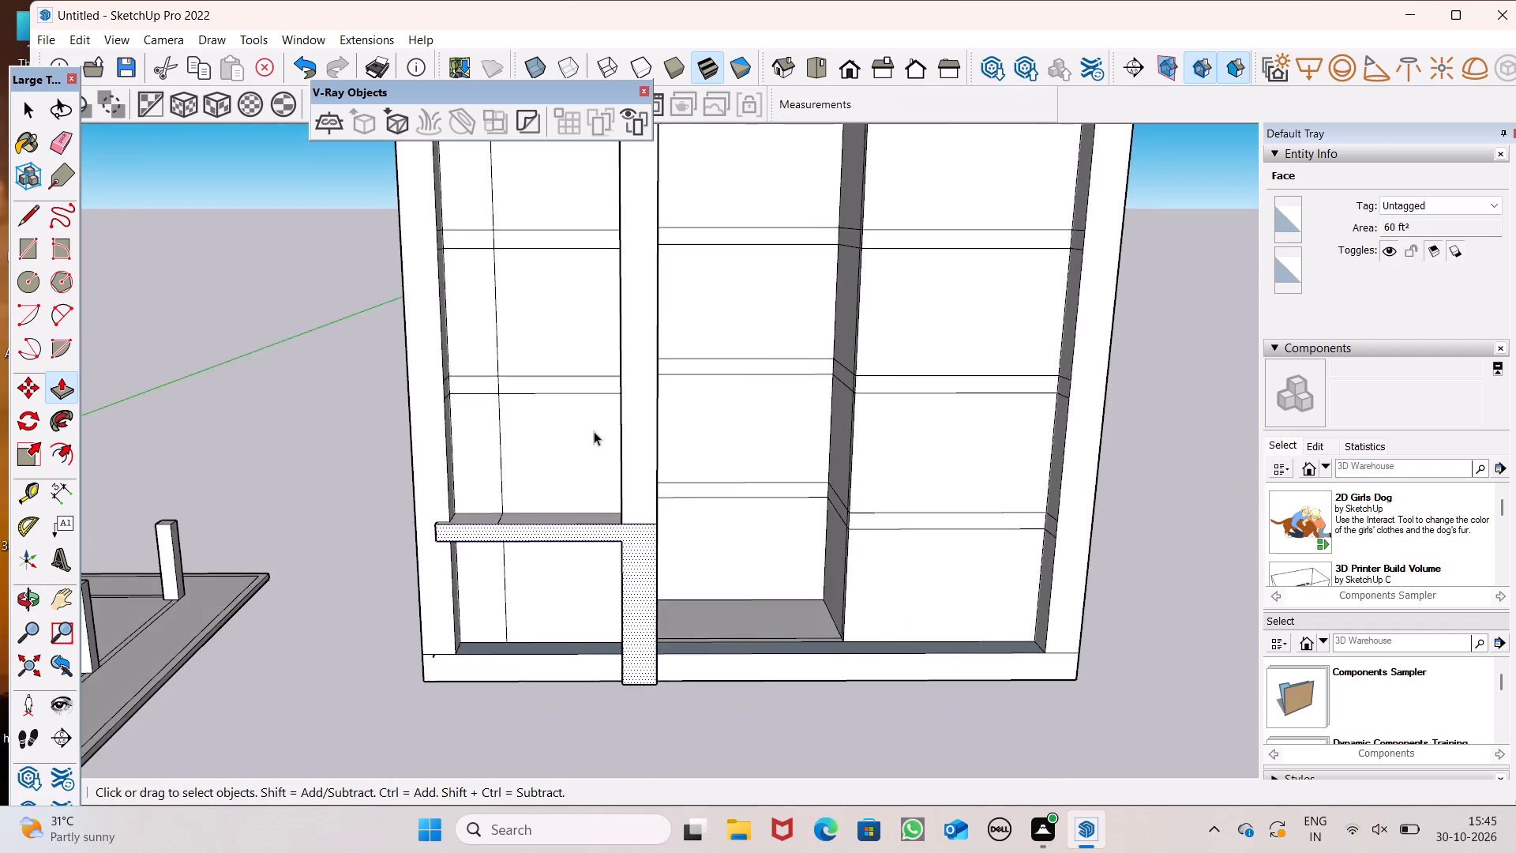
Examine the block's front and the lowest band's junction with the middle pier from low and high angles.
{"action": "scroll", "coordinate": [594, 431], "scroll_direction": "down", "scroll_amount": 6}
{"action": "middle_click_drag", "start_coordinate": [595, 495], "coordinate": [570, 385]}
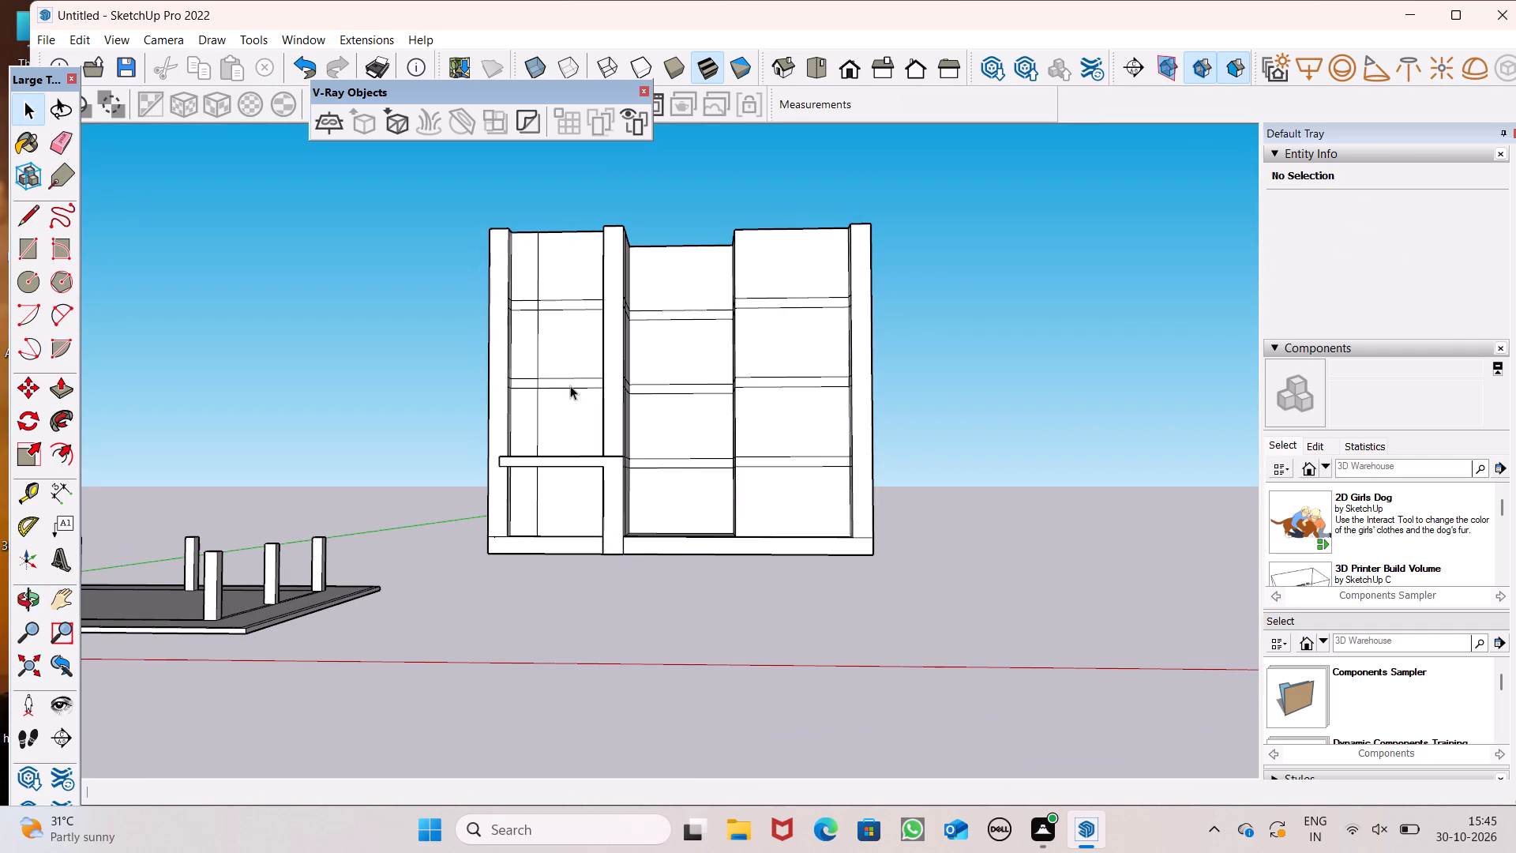
{"action": "scroll", "coordinate": [705, 567], "scroll_direction": "down", "scroll_amount": 3}
{"action": "middle_click_drag", "start_coordinate": [683, 591], "coordinate": [769, 543]}
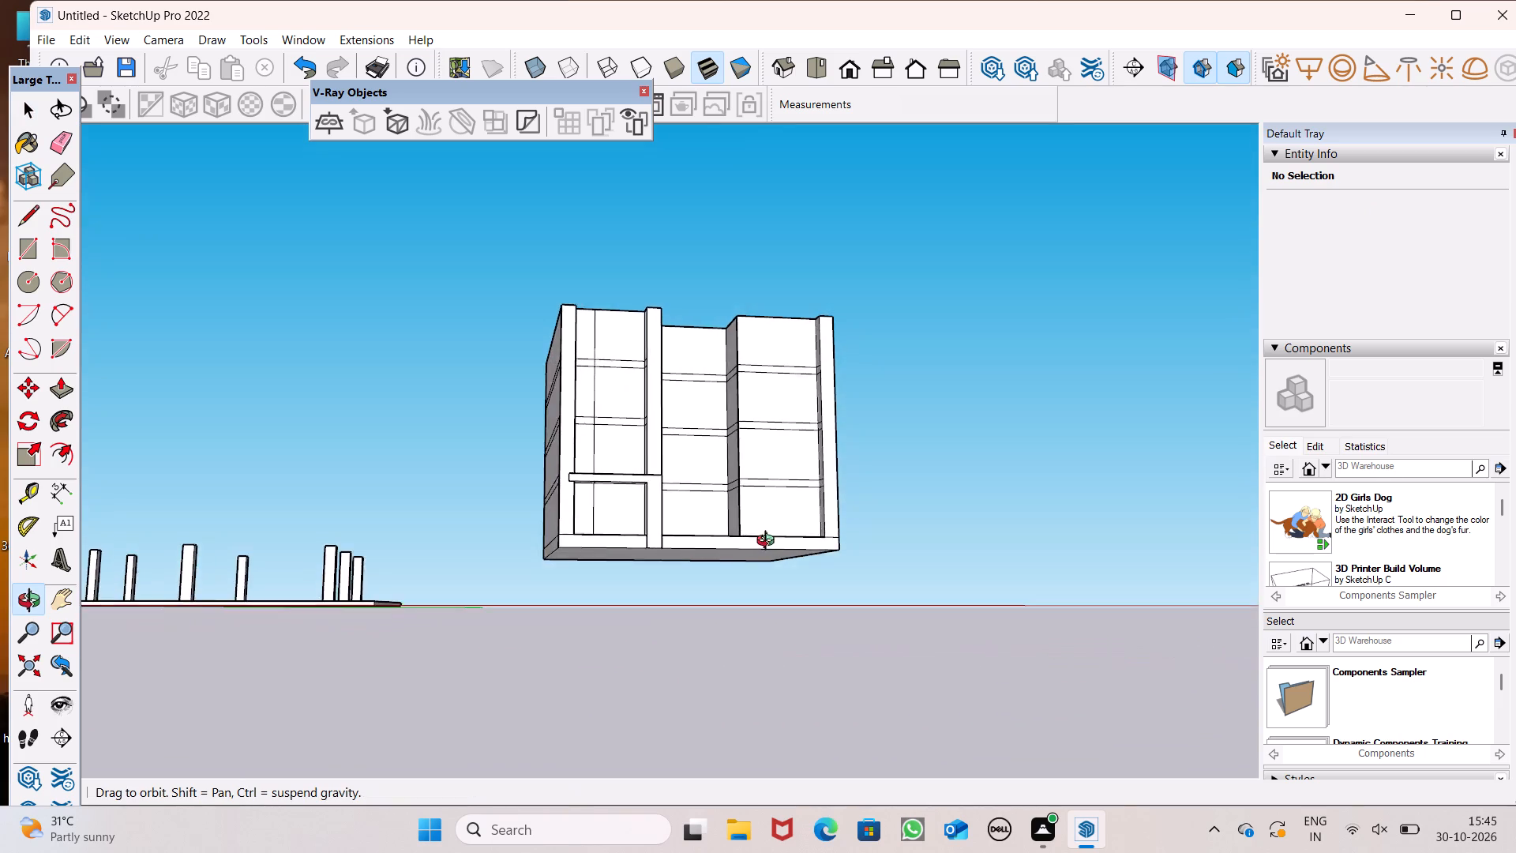
{"action": "middle_click_drag", "start_coordinate": [769, 543], "coordinate": [731, 637]}
{"action": "scroll", "coordinate": [736, 629], "scroll_direction": "down", "scroll_amount": 1}
{"action": "scroll", "coordinate": [641, 469], "scroll_direction": "up", "scroll_amount": 5}
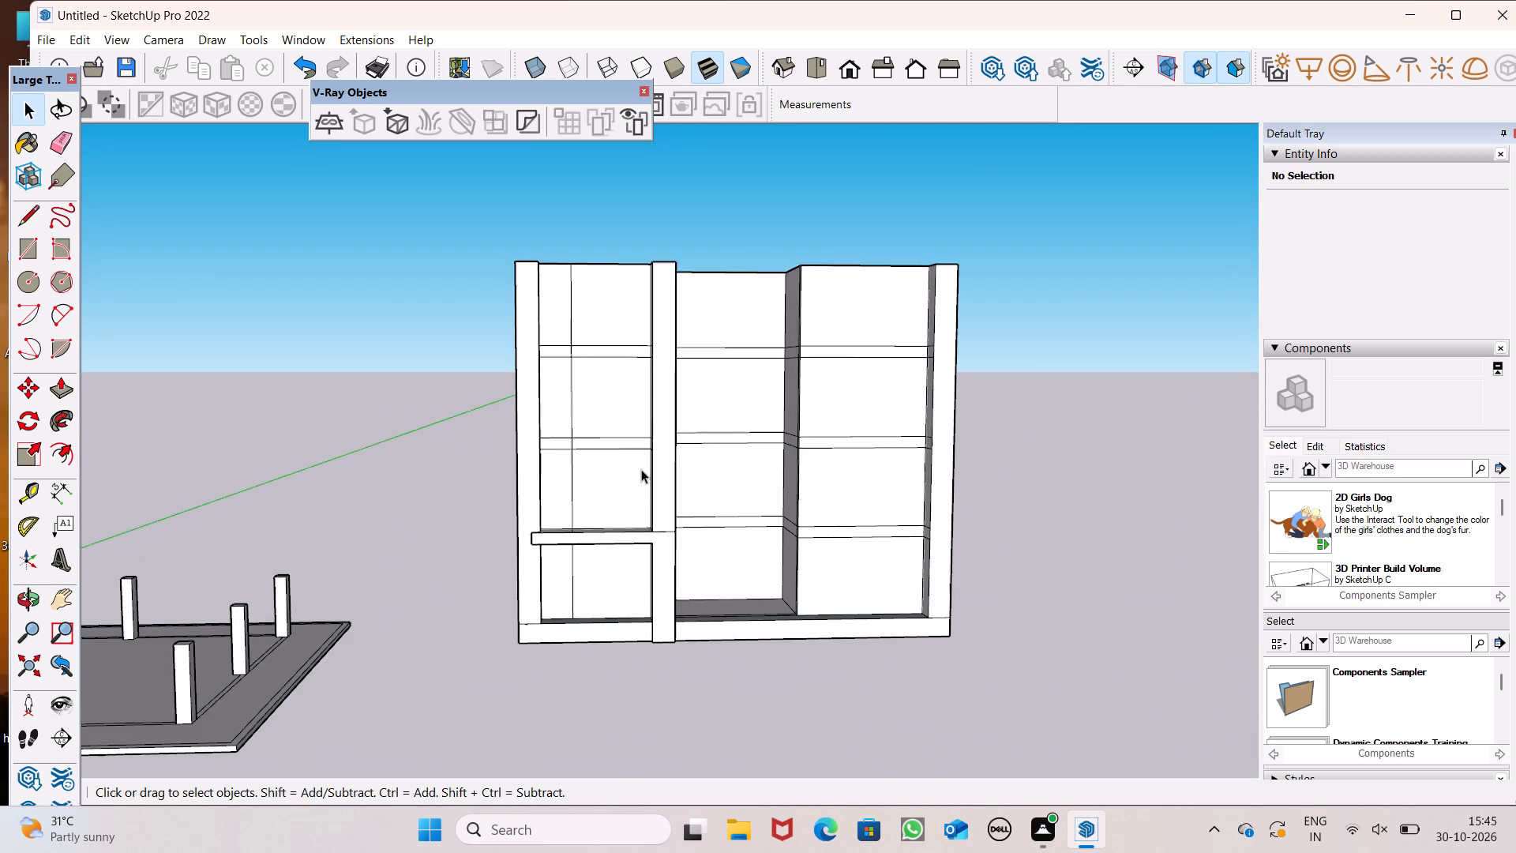
{"action": "scroll", "coordinate": [633, 453], "scroll_direction": "down", "scroll_amount": 4}
{"action": "middle_click_drag", "start_coordinate": [632, 484], "coordinate": [635, 566]}
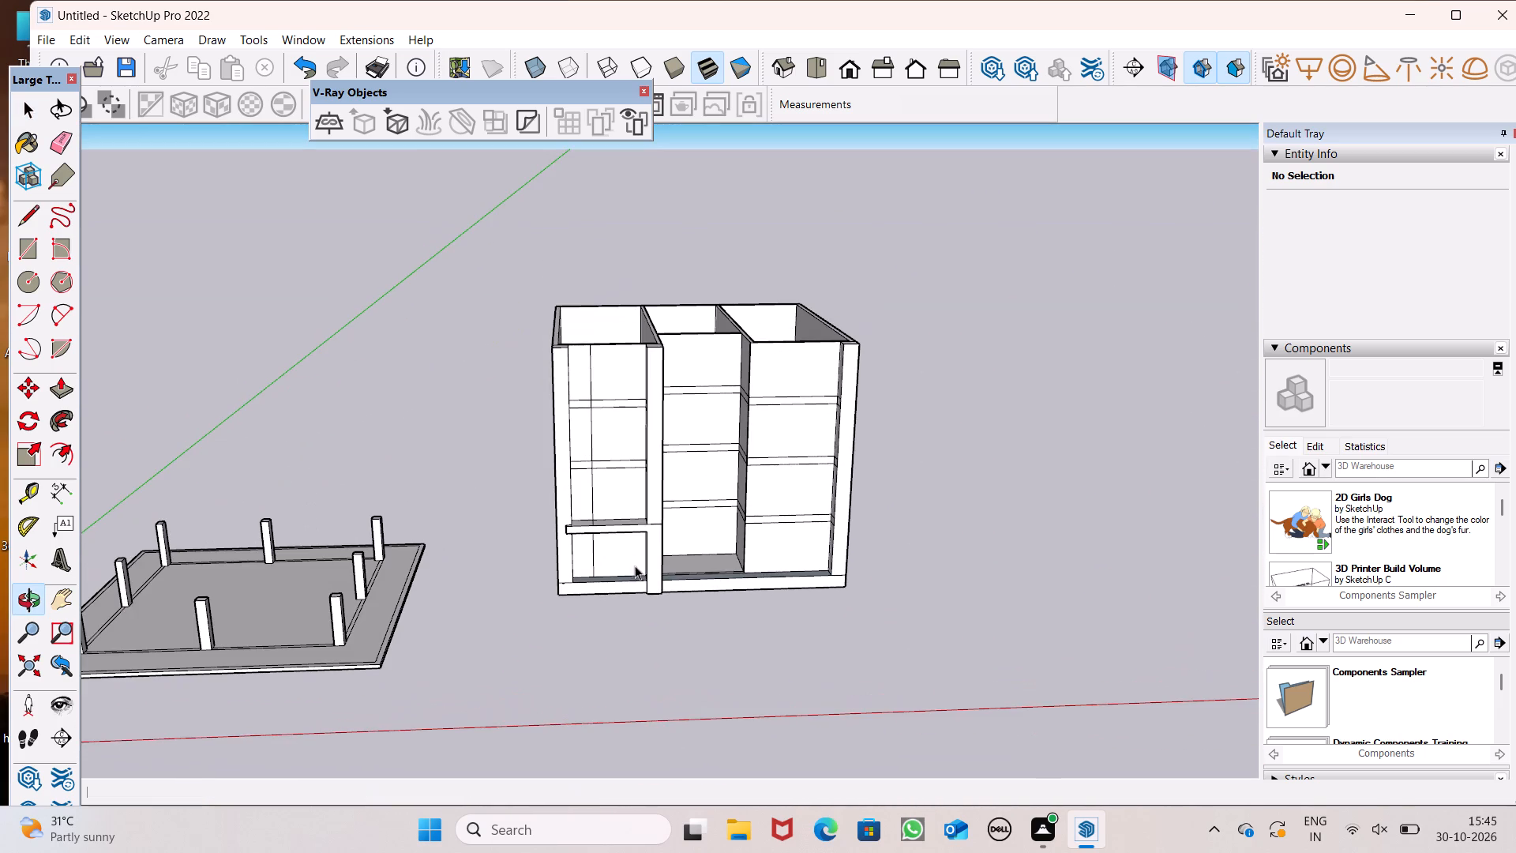
{"action": "middle_click_drag", "start_coordinate": [635, 566], "coordinate": [635, 571]}
{"action": "scroll", "coordinate": [620, 426], "scroll_direction": "up", "scroll_amount": 5}
{"action": "scroll", "coordinate": [626, 344], "scroll_direction": "up", "scroll_amount": 5}
{"action": "scroll", "coordinate": [595, 321], "scroll_direction": "down", "scroll_amount": 4}
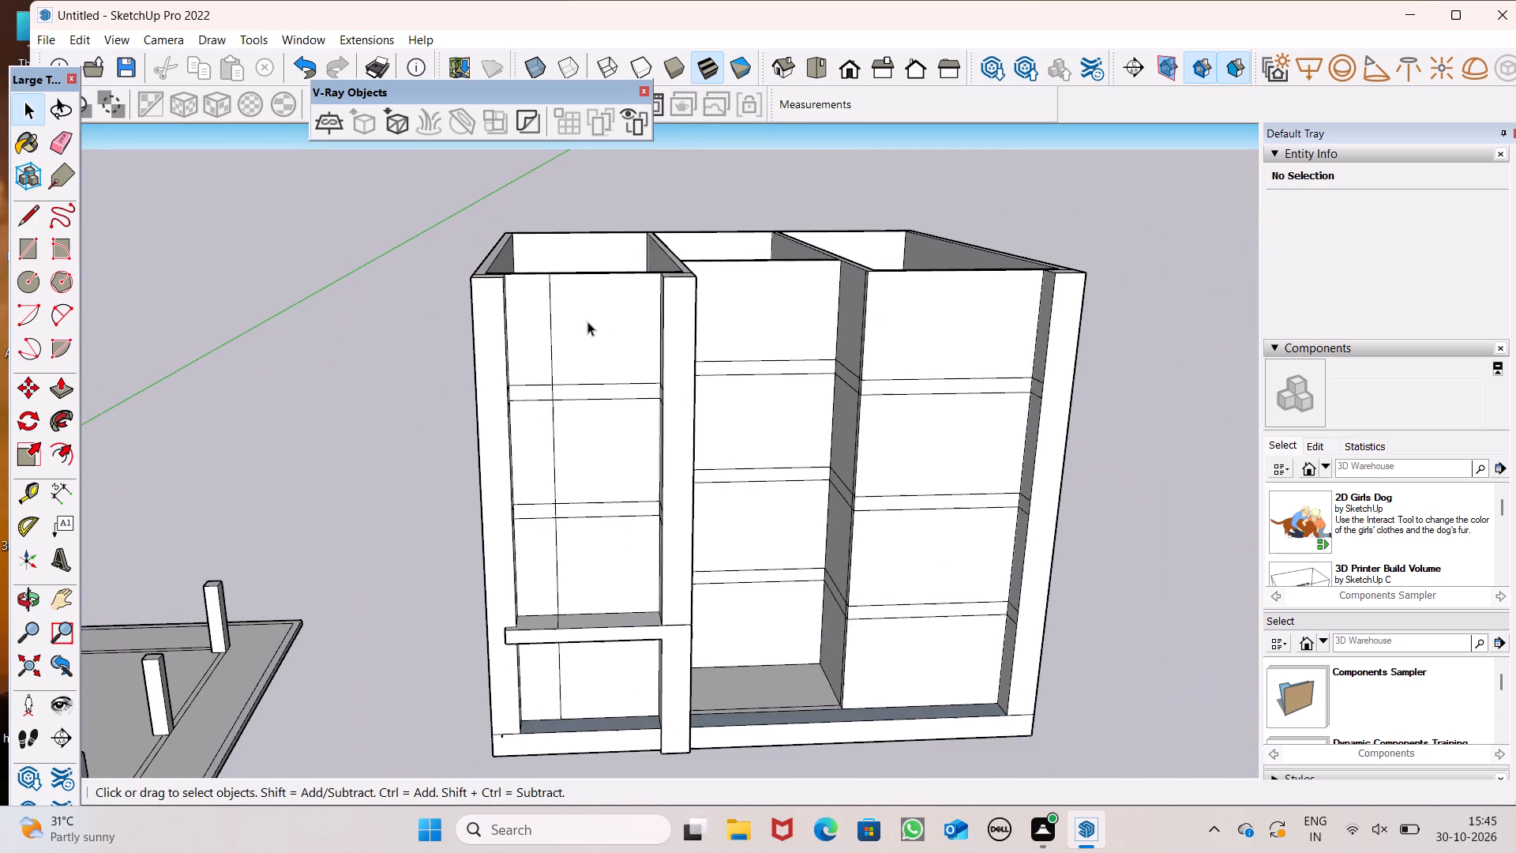
{"action": "middle_click_drag", "start_coordinate": [550, 467], "coordinate": [549, 441]}
{"action": "scroll", "coordinate": [549, 441], "scroll_direction": "down", "scroll_amount": 3}
{"action": "middle_click_drag", "start_coordinate": [550, 446], "coordinate": [550, 454]}
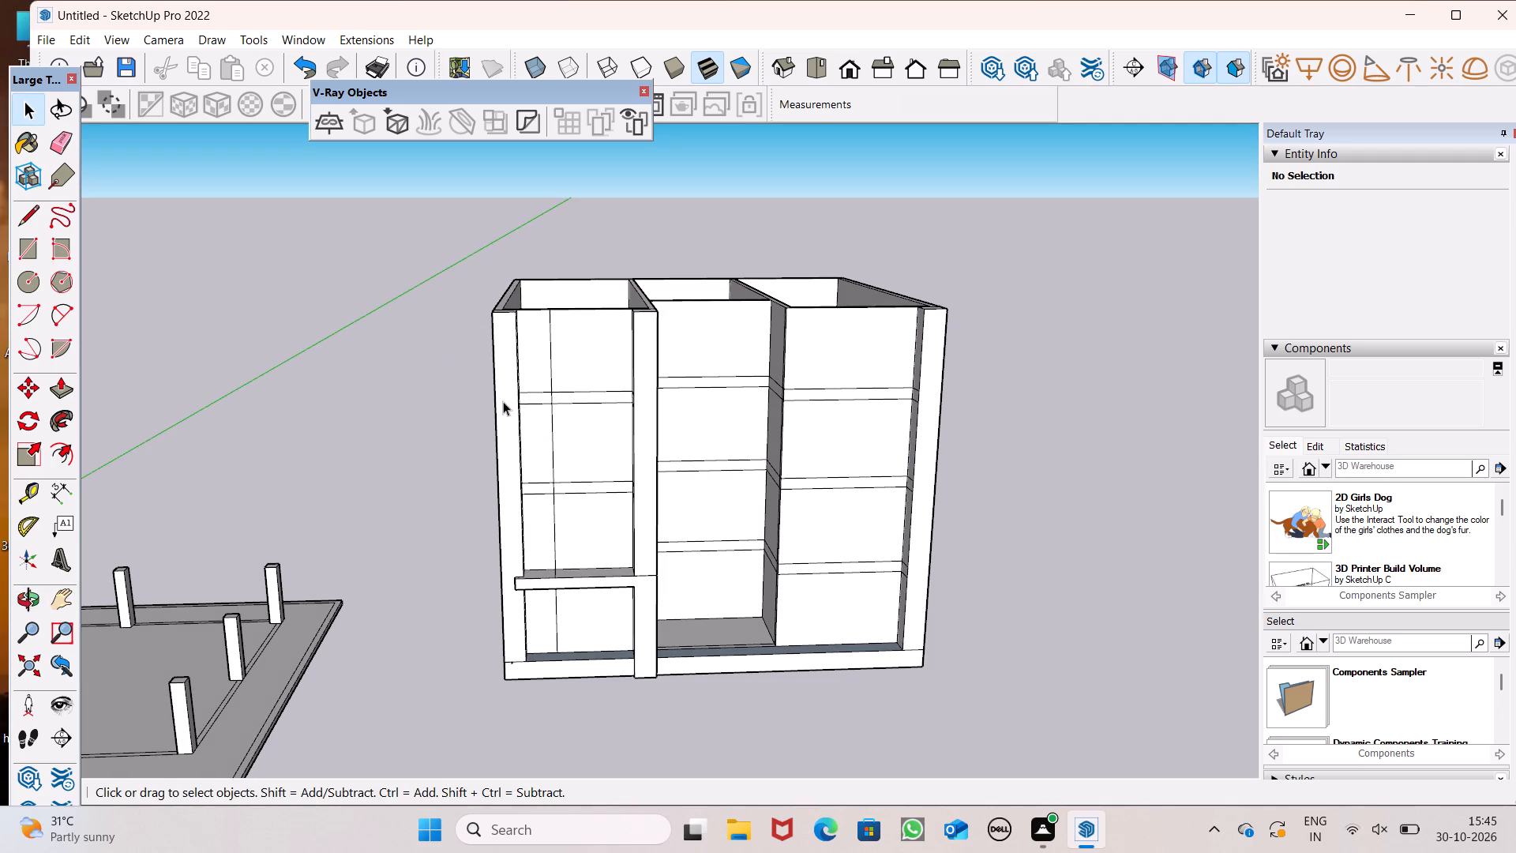
Draw a window rectangle about 6' by 5' 6" on the left bay's top-storey wall.
{"action": "scroll", "coordinate": [571, 345], "scroll_direction": "up", "scroll_amount": 6}
{"action": "middle_click_drag", "start_coordinate": [602, 424], "coordinate": [537, 464]}
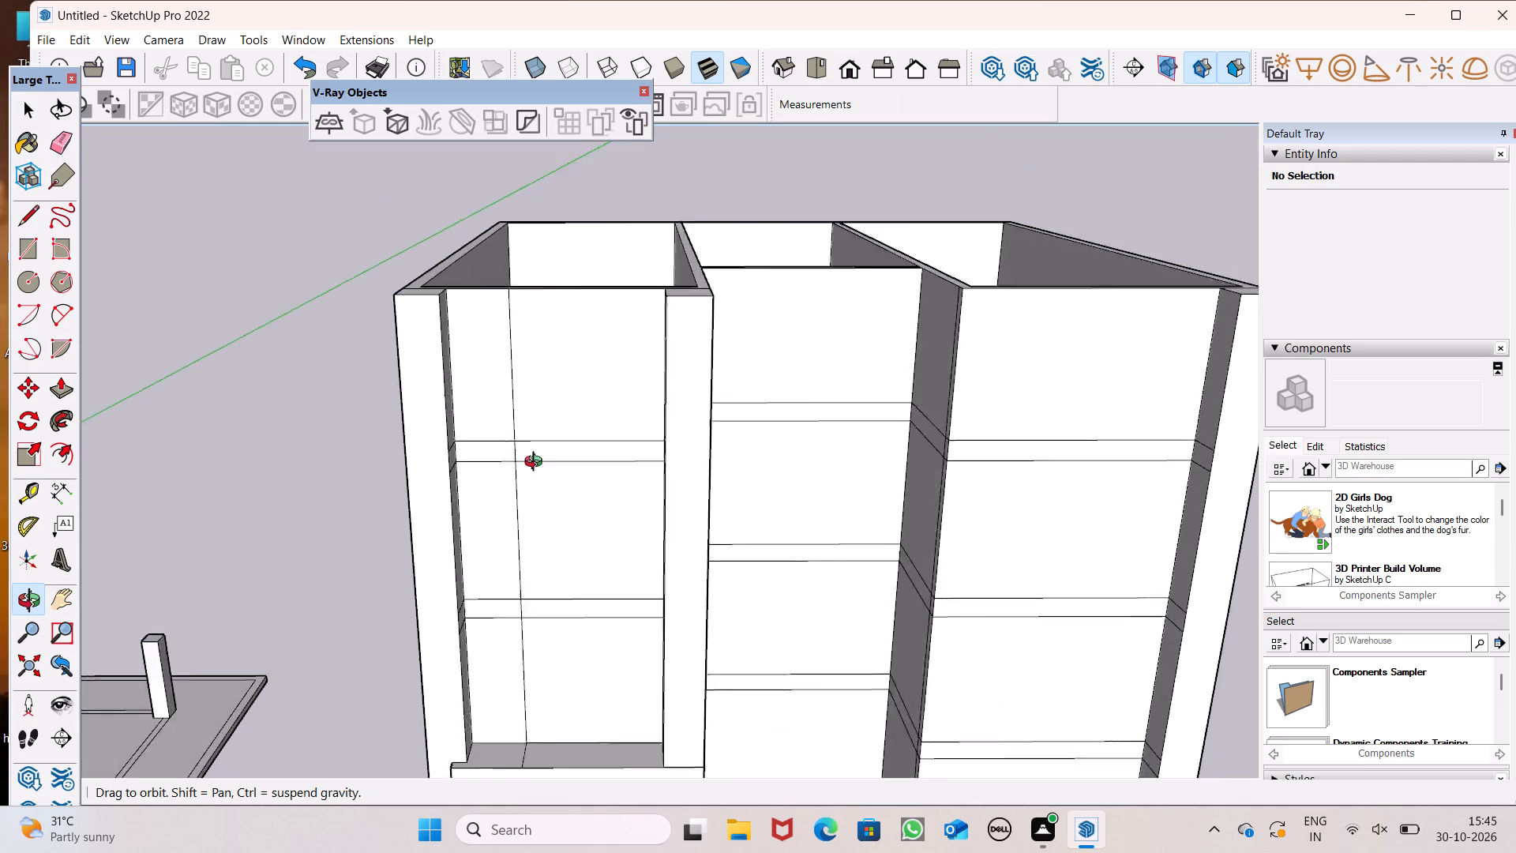
{"action": "middle_click_drag", "start_coordinate": [537, 464], "coordinate": [576, 500]}
{"action": "scroll", "coordinate": [535, 432], "scroll_direction": "up", "scroll_amount": 4}
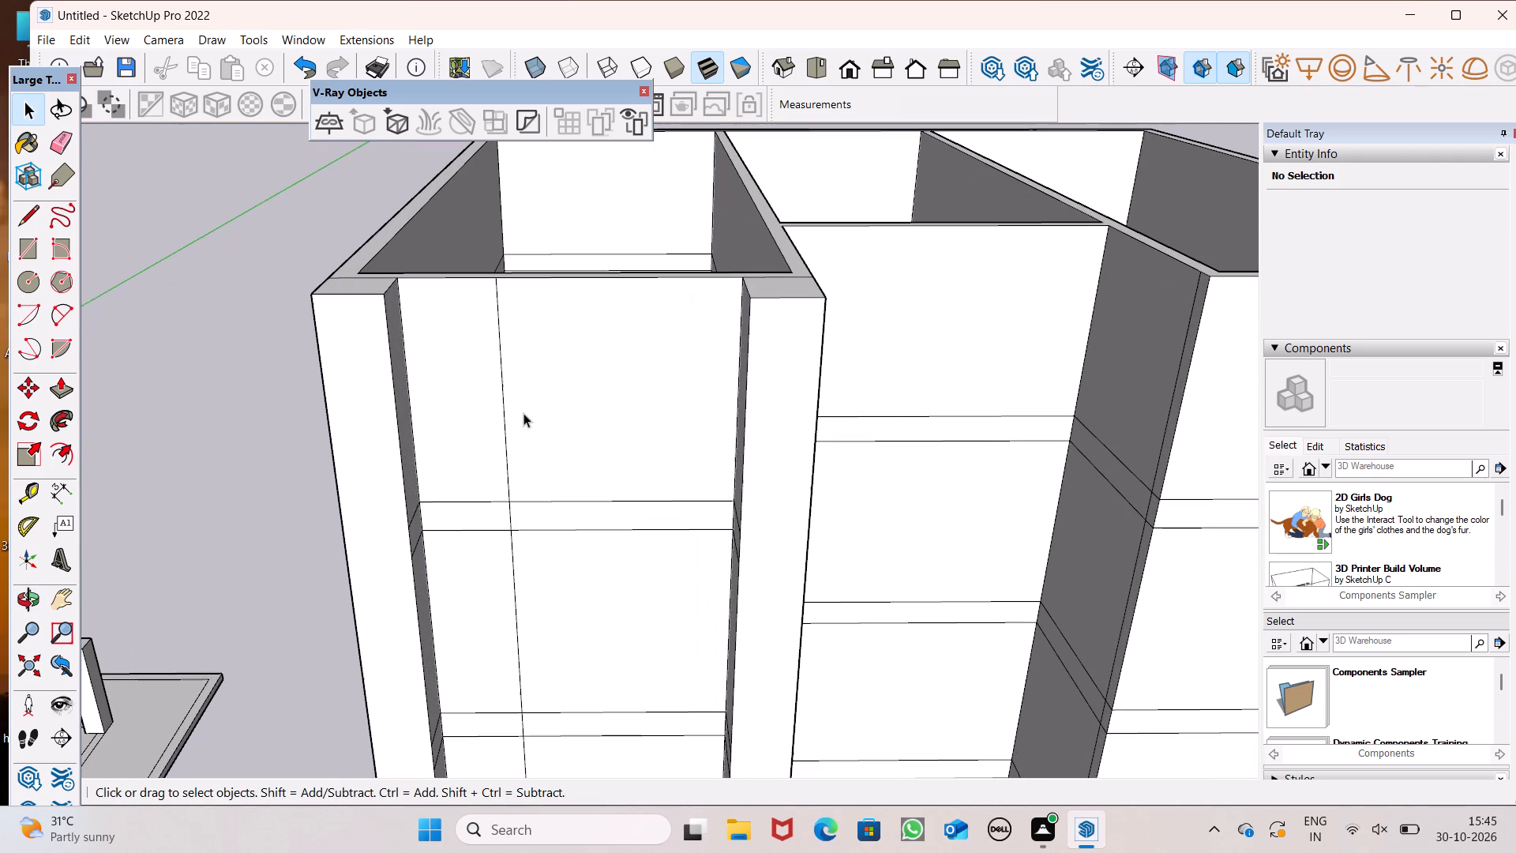
{"action": "left_click", "coordinate": [28, 257]}
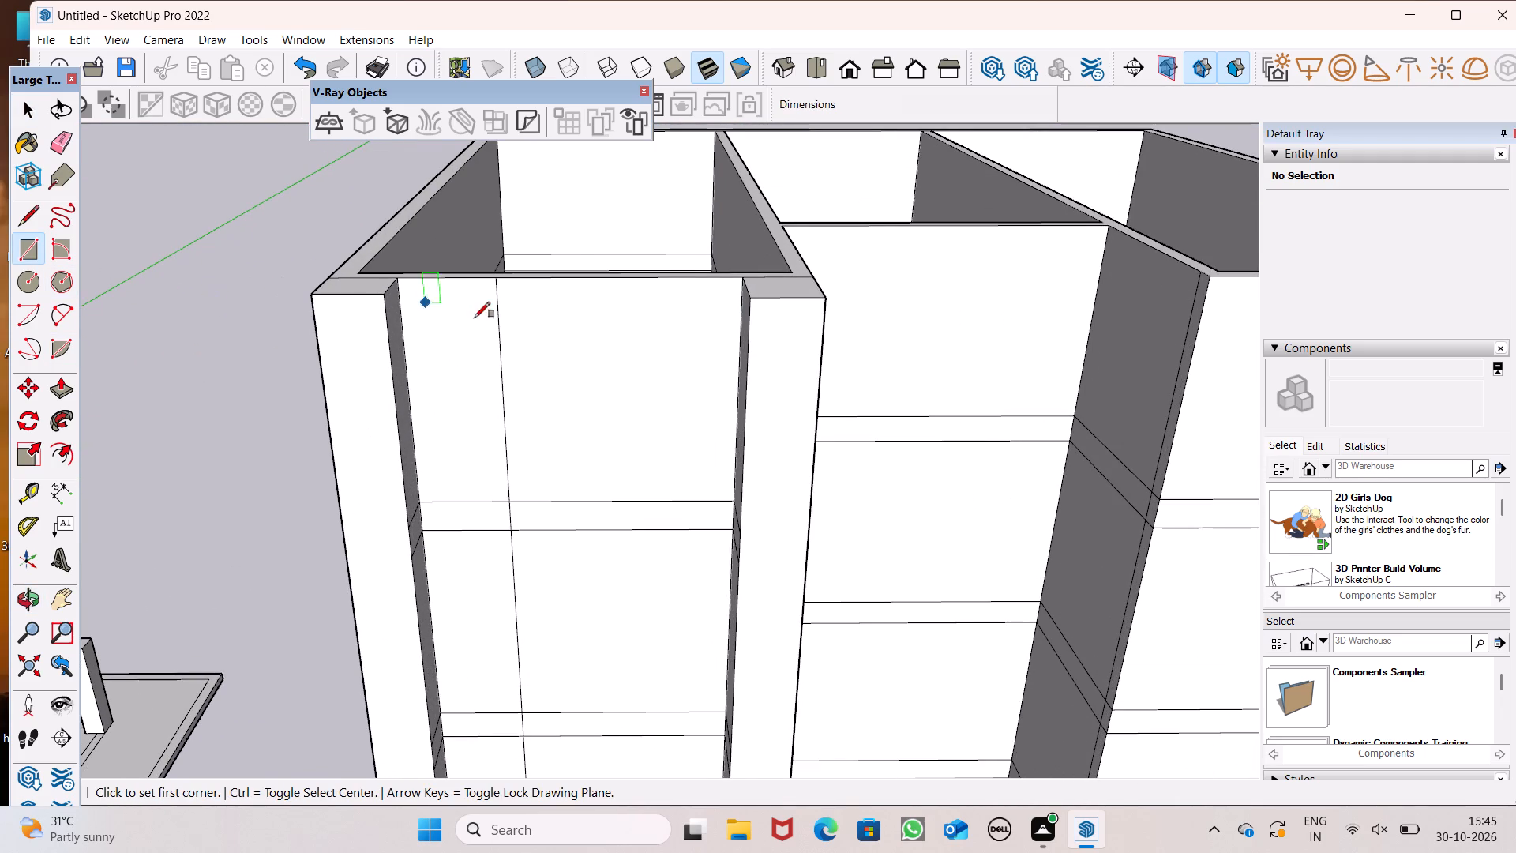
{"action": "scroll", "coordinate": [527, 322], "scroll_direction": "down", "scroll_amount": 1}
{"action": "scroll", "coordinate": [582, 307], "scroll_direction": "up", "scroll_amount": 3}
{"action": "scroll", "coordinate": [622, 326], "scroll_direction": "down", "scroll_amount": 3}
{"action": "middle_click_drag", "start_coordinate": [584, 392], "coordinate": [596, 347]}
{"action": "scroll", "coordinate": [596, 346], "scroll_direction": "up", "scroll_amount": 3}
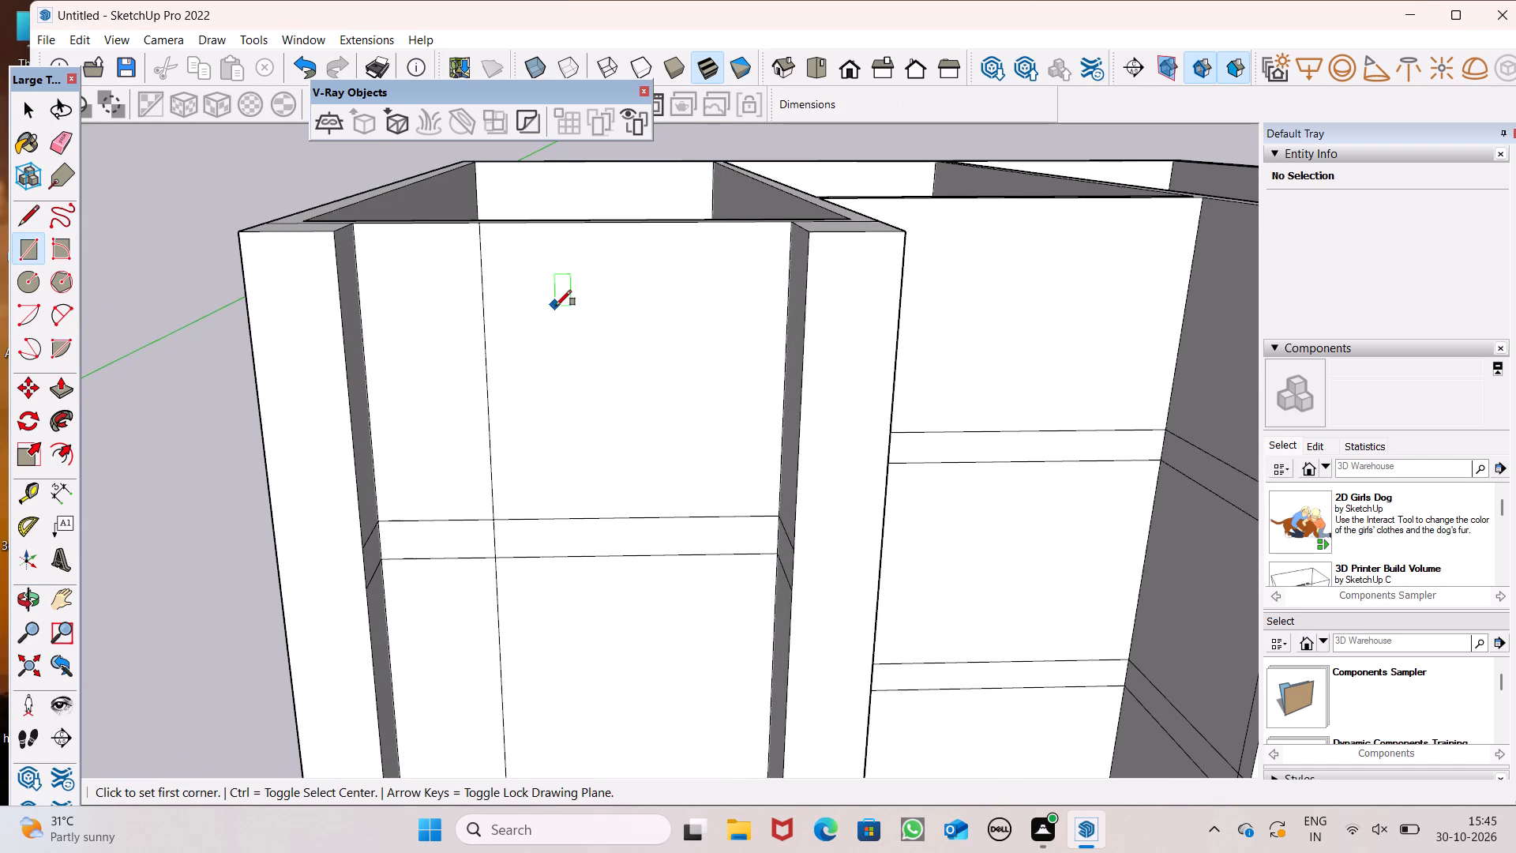
{"action": "left_click", "coordinate": [555, 314]}
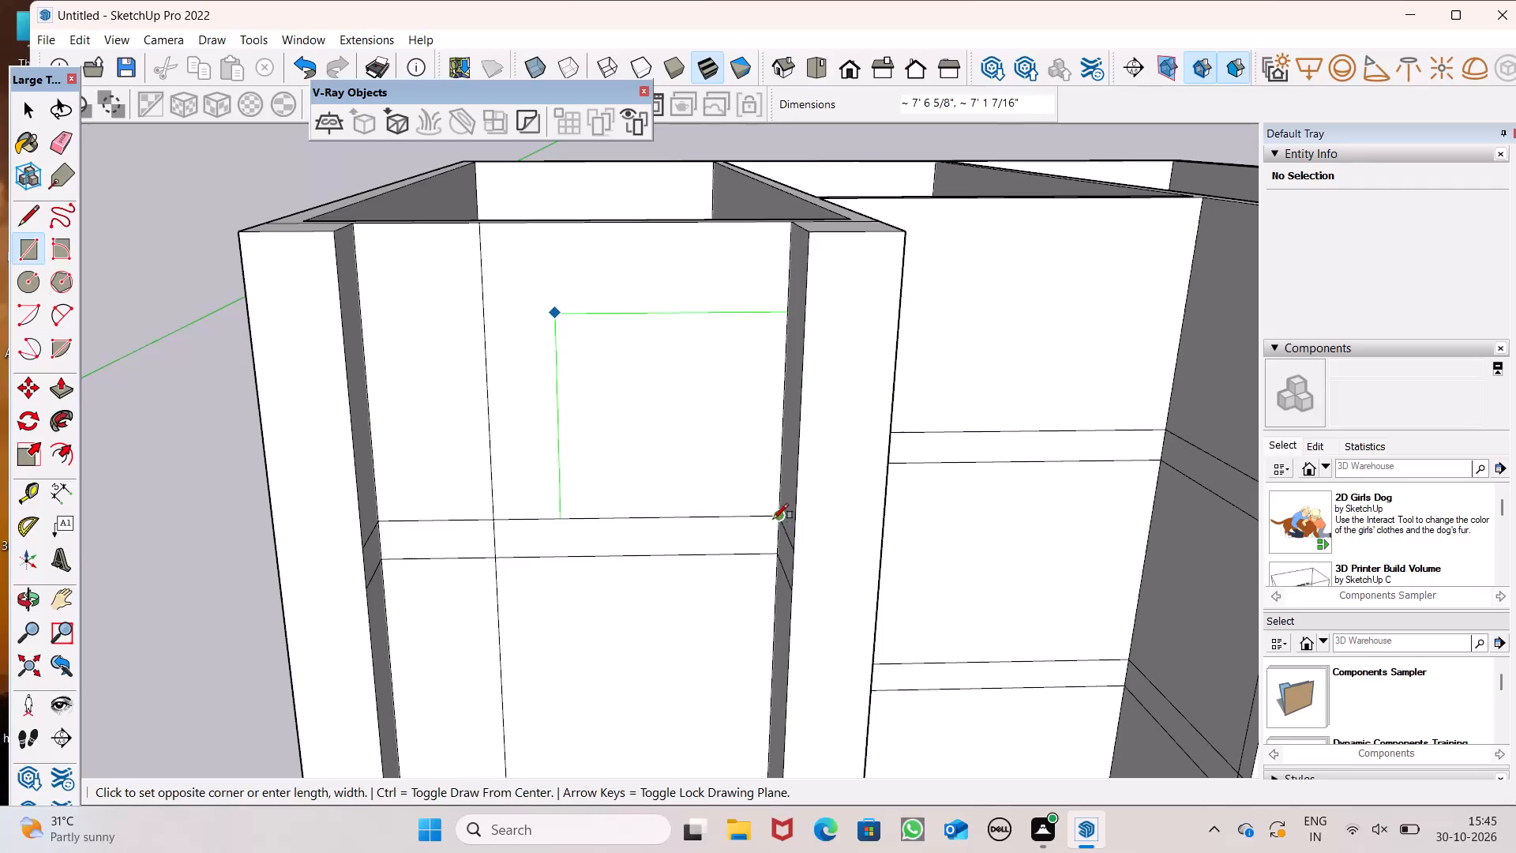
{"action": "left_click", "coordinate": [735, 472]}
Move the whole window rectangle about 1' up and towards the left corner pier within the top storey.
{"action": "scroll", "coordinate": [557, 459], "scroll_direction": "down", "scroll_amount": 4}
{"action": "middle_click_drag", "start_coordinate": [589, 475], "coordinate": [527, 411]}
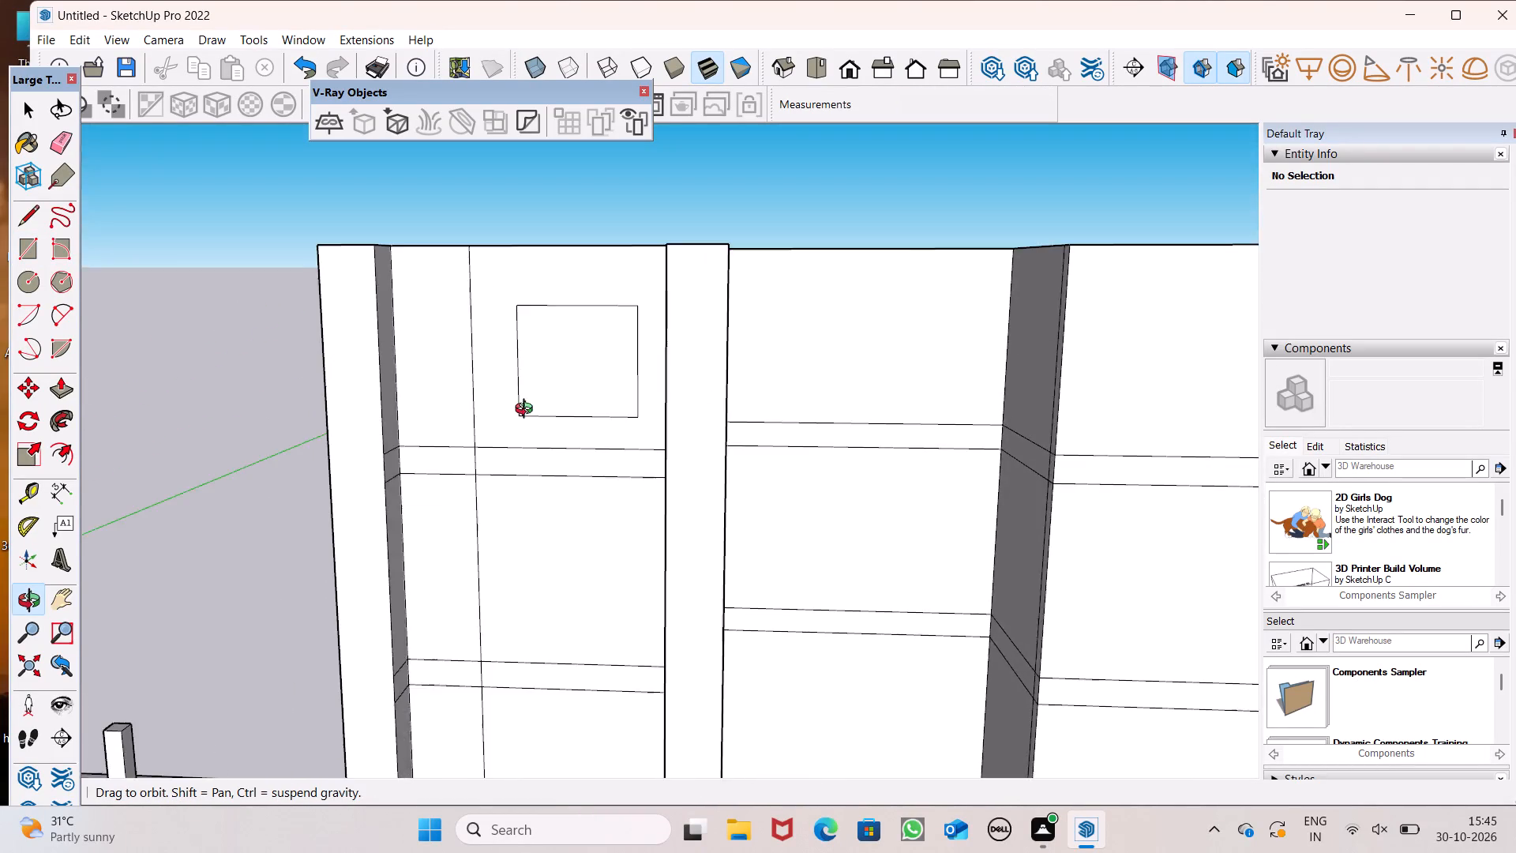
{"action": "middle_click_drag", "start_coordinate": [527, 411], "coordinate": [570, 436]}
{"action": "key", "text": "space"}
{"action": "double_click", "coordinate": [577, 415]}
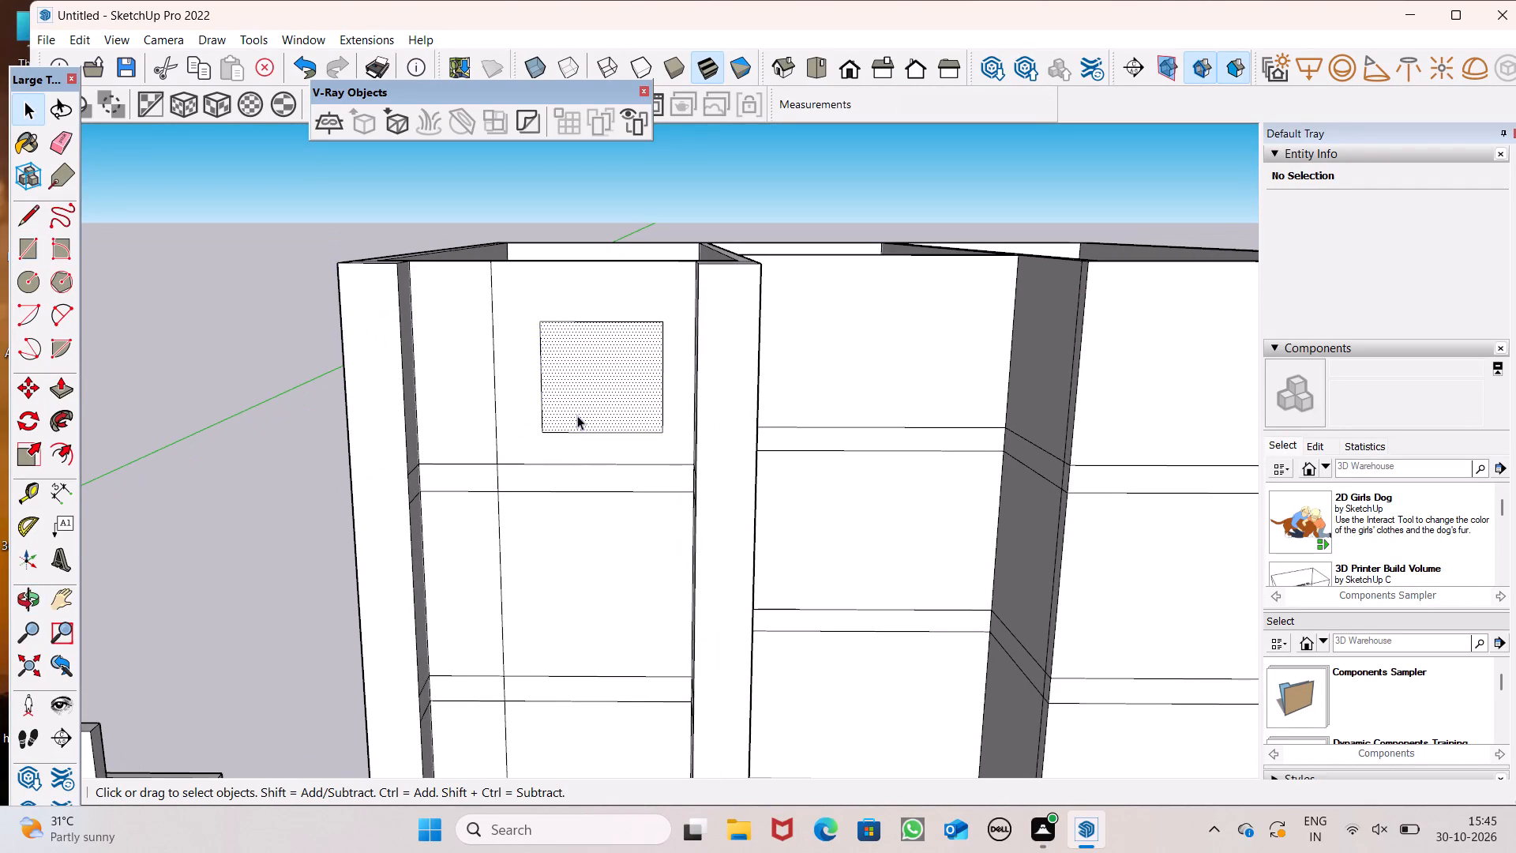
{"action": "key", "text": "m"}
{"action": "key", "text": "Return"}
{"action": "left_click_drag", "start_coordinate": [591, 395], "coordinate": [572, 381]}
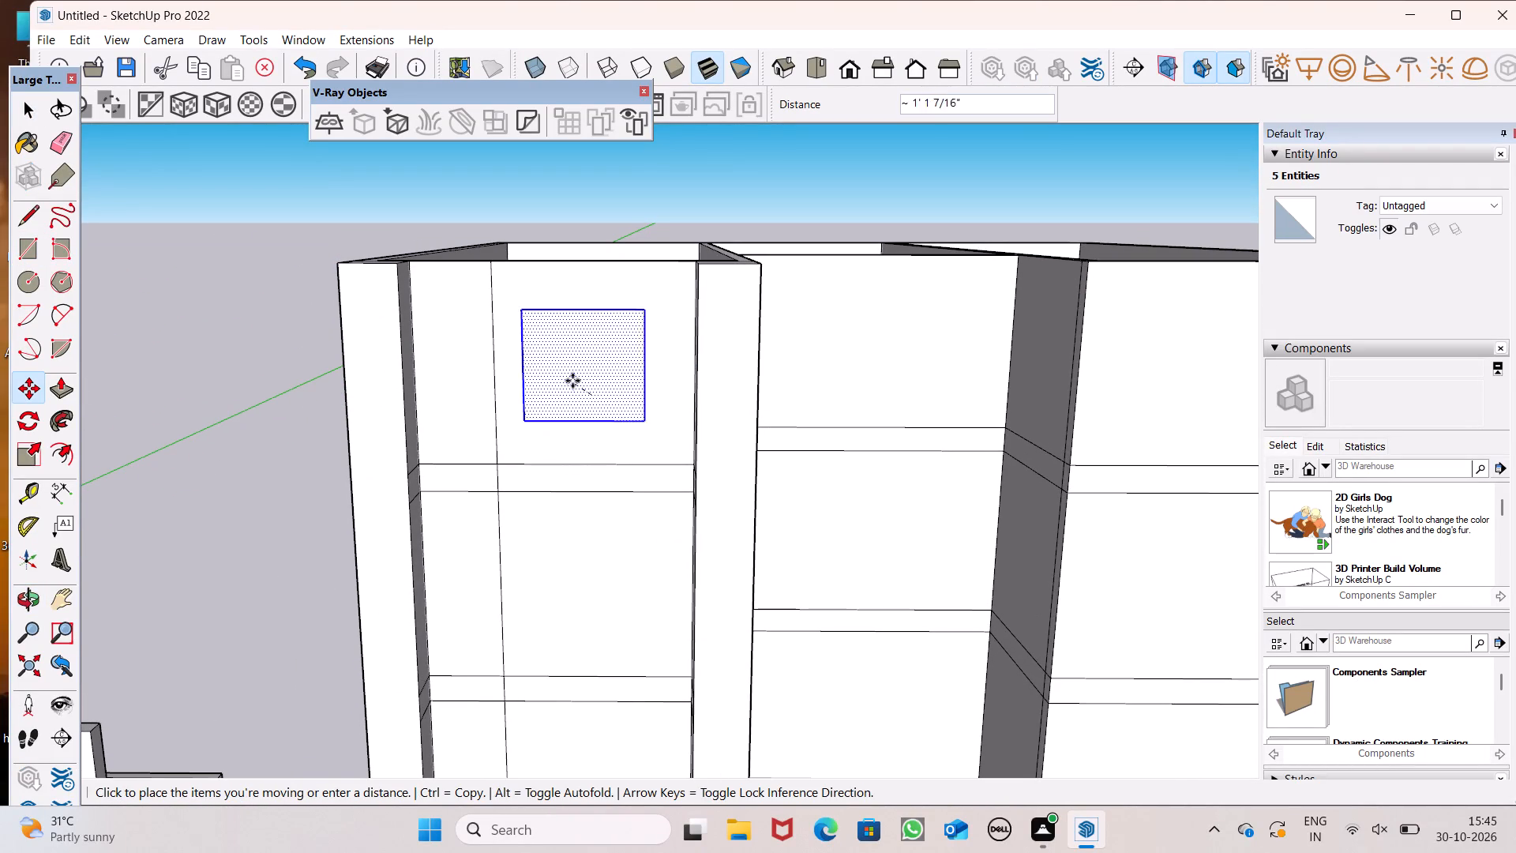
{"action": "left_click_drag", "start_coordinate": [572, 381], "coordinate": [580, 379]}
Copy the window rectangle about 11' 6" straight down onto the left bay's next storey.
{"action": "scroll", "coordinate": [570, 343], "scroll_direction": "down", "scroll_amount": 12}
{"action": "scroll", "coordinate": [592, 371], "scroll_direction": "up", "scroll_amount": 5}
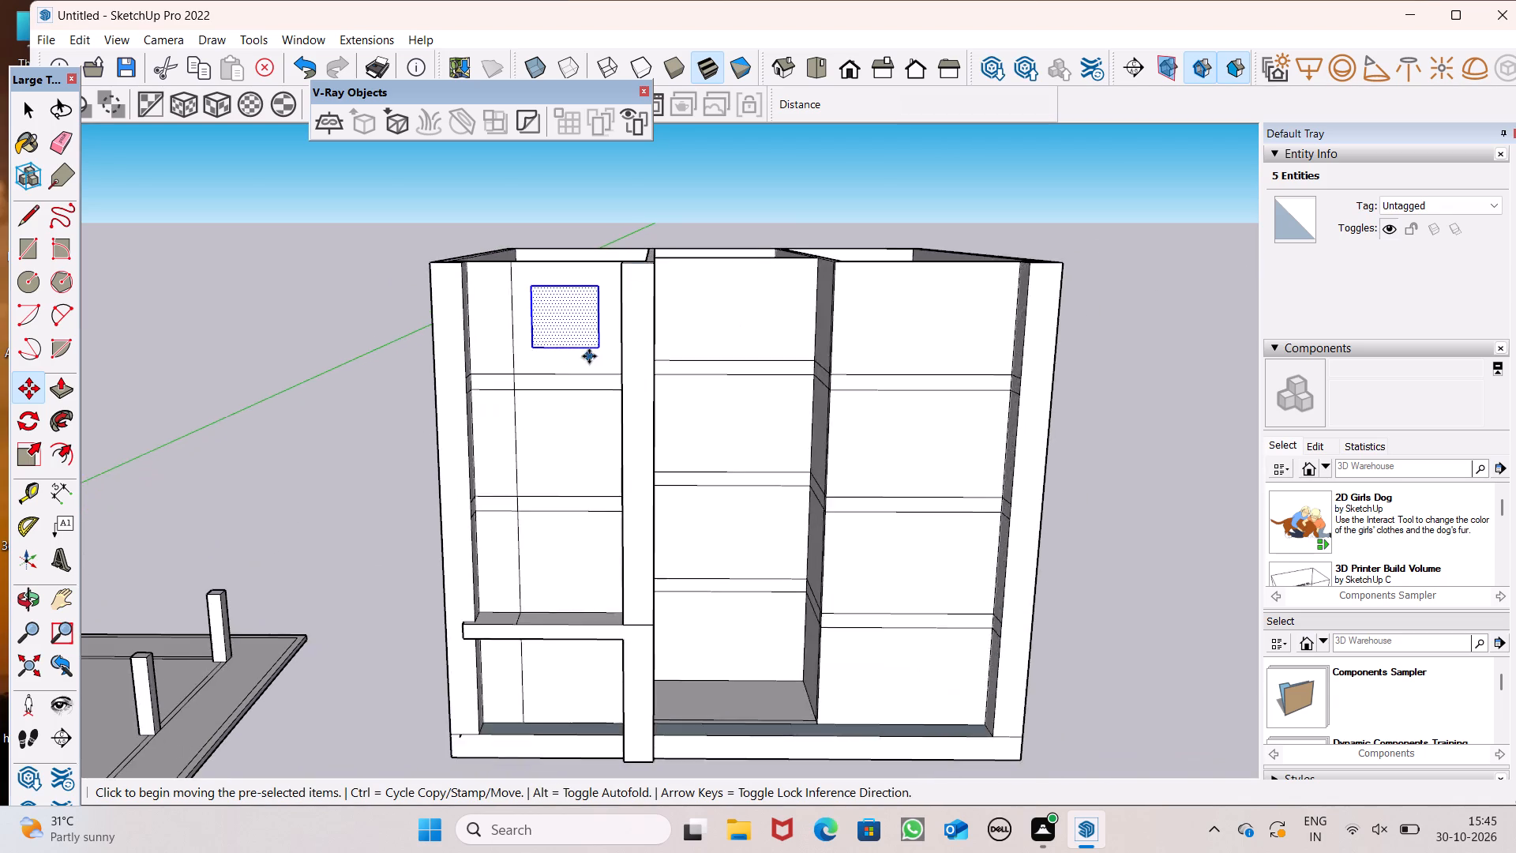
{"action": "scroll", "coordinate": [589, 356], "scroll_direction": "down", "scroll_amount": 3}
{"action": "scroll", "coordinate": [582, 342], "scroll_direction": "up", "scroll_amount": 6}
{"action": "left_click_drag", "start_coordinate": [582, 342], "coordinate": [580, 535]}
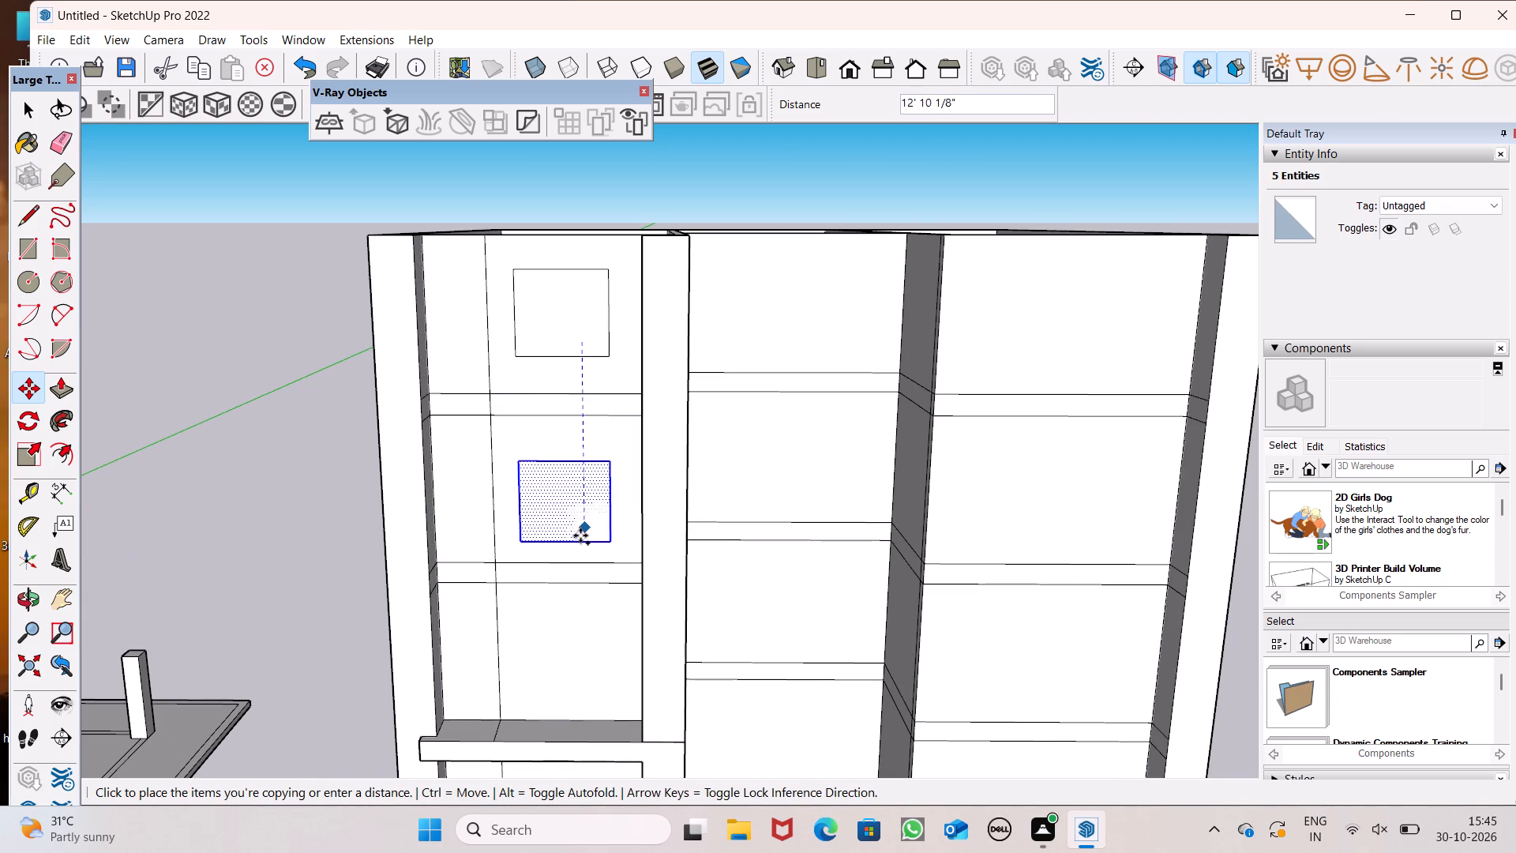
{"action": "left_click_drag", "start_coordinate": [580, 535], "coordinate": [580, 506]}
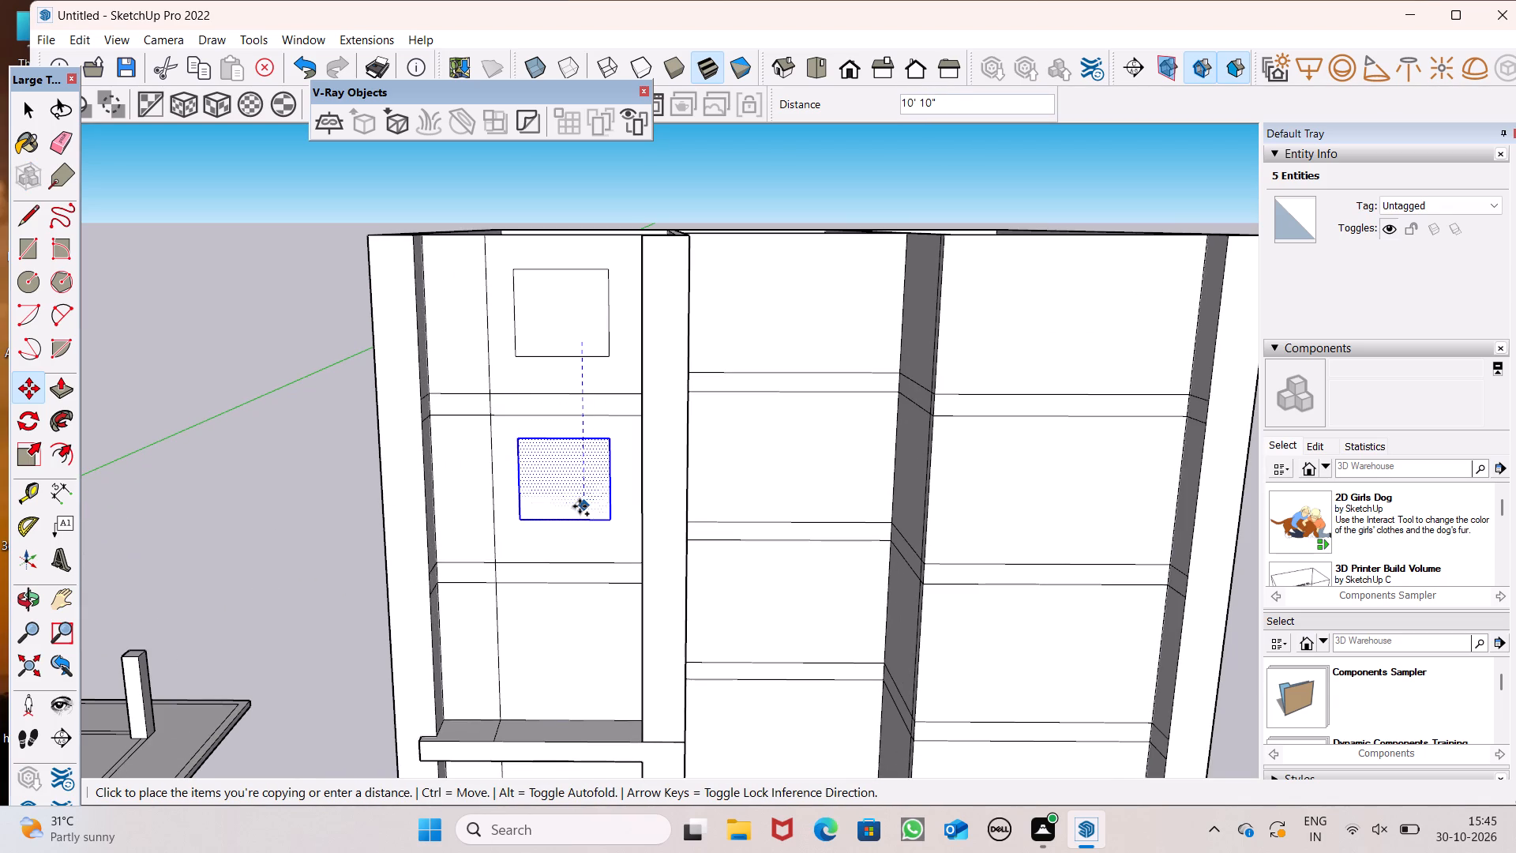
{"action": "left_click_drag", "start_coordinate": [580, 506], "coordinate": [580, 516]}
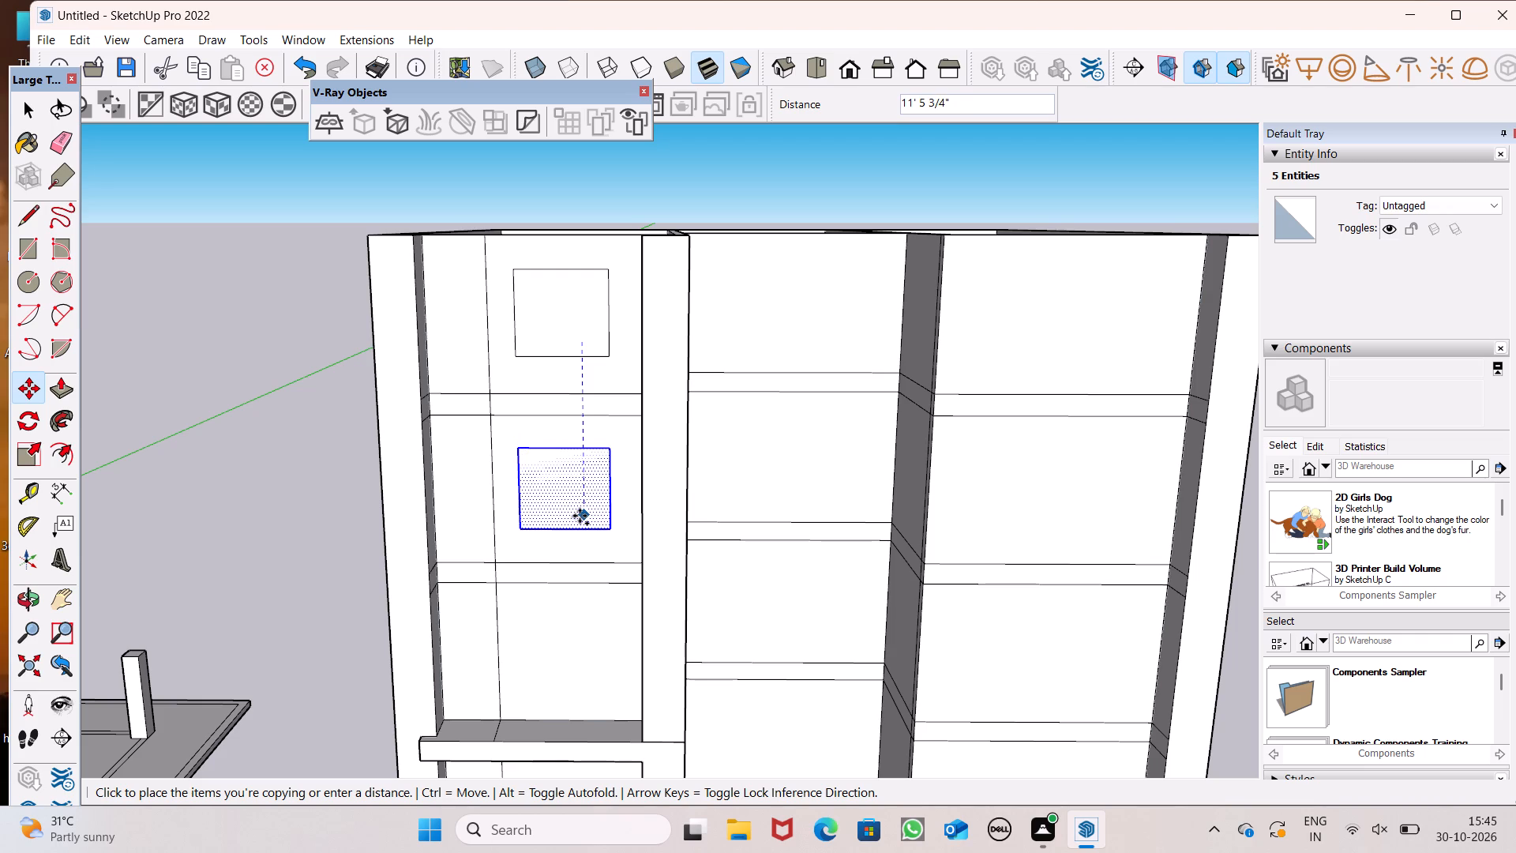
{"action": "left_click_drag", "start_coordinate": [580, 516], "coordinate": [576, 517]}
{"action": "scroll", "coordinate": [551, 334], "scroll_direction": "down", "scroll_amount": 7}
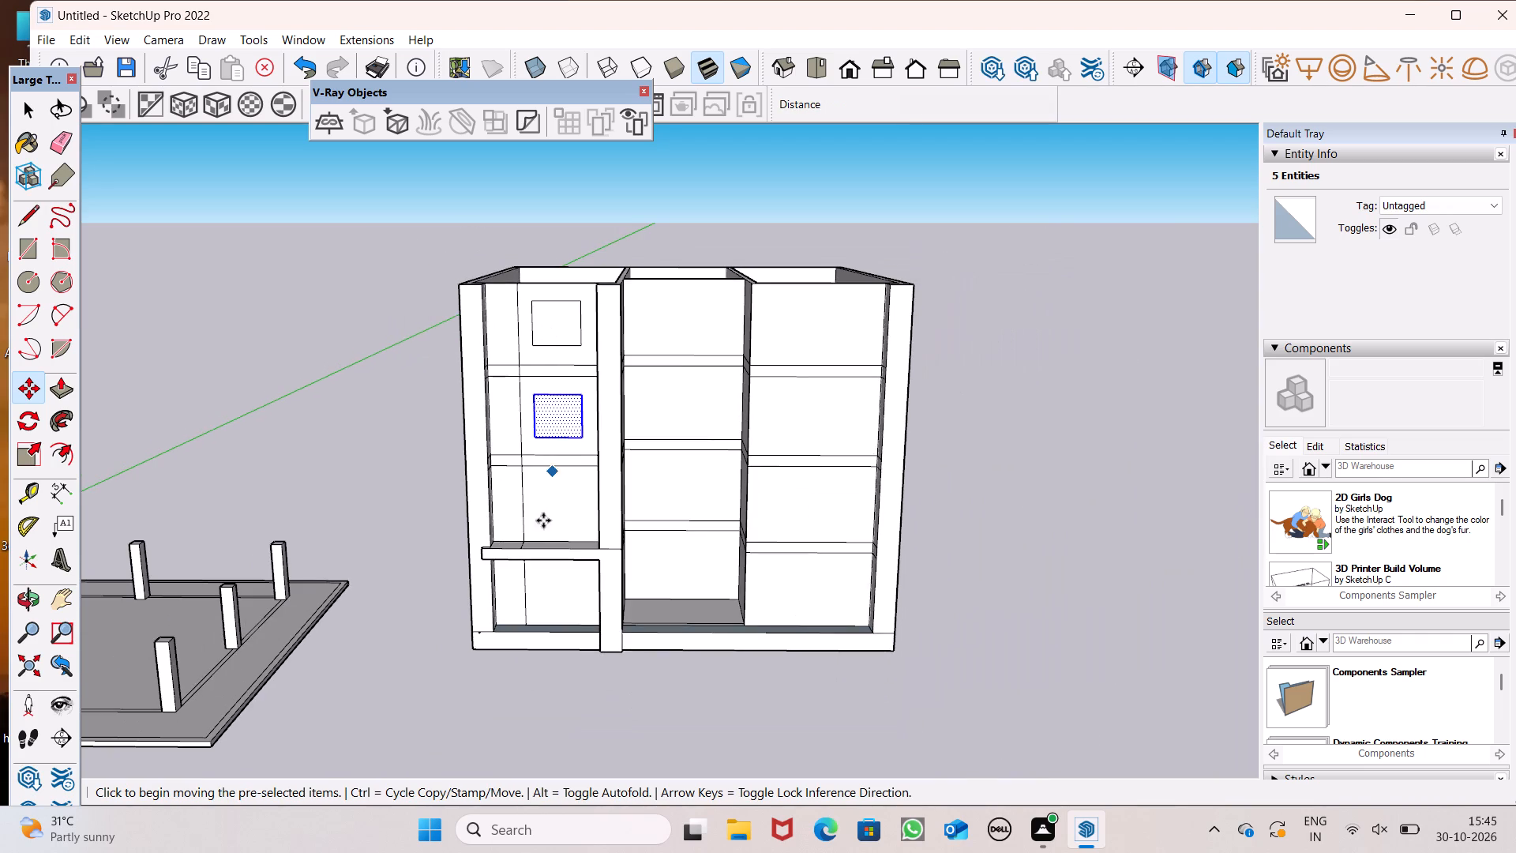
Undo the window rectangle's copy, its move and the rectangle itself on the left bay's wall.
{"action": "scroll", "coordinate": [538, 536], "scroll_direction": "down", "scroll_amount": 3}
{"action": "middle_click_drag", "start_coordinate": [528, 648], "coordinate": [550, 628]}
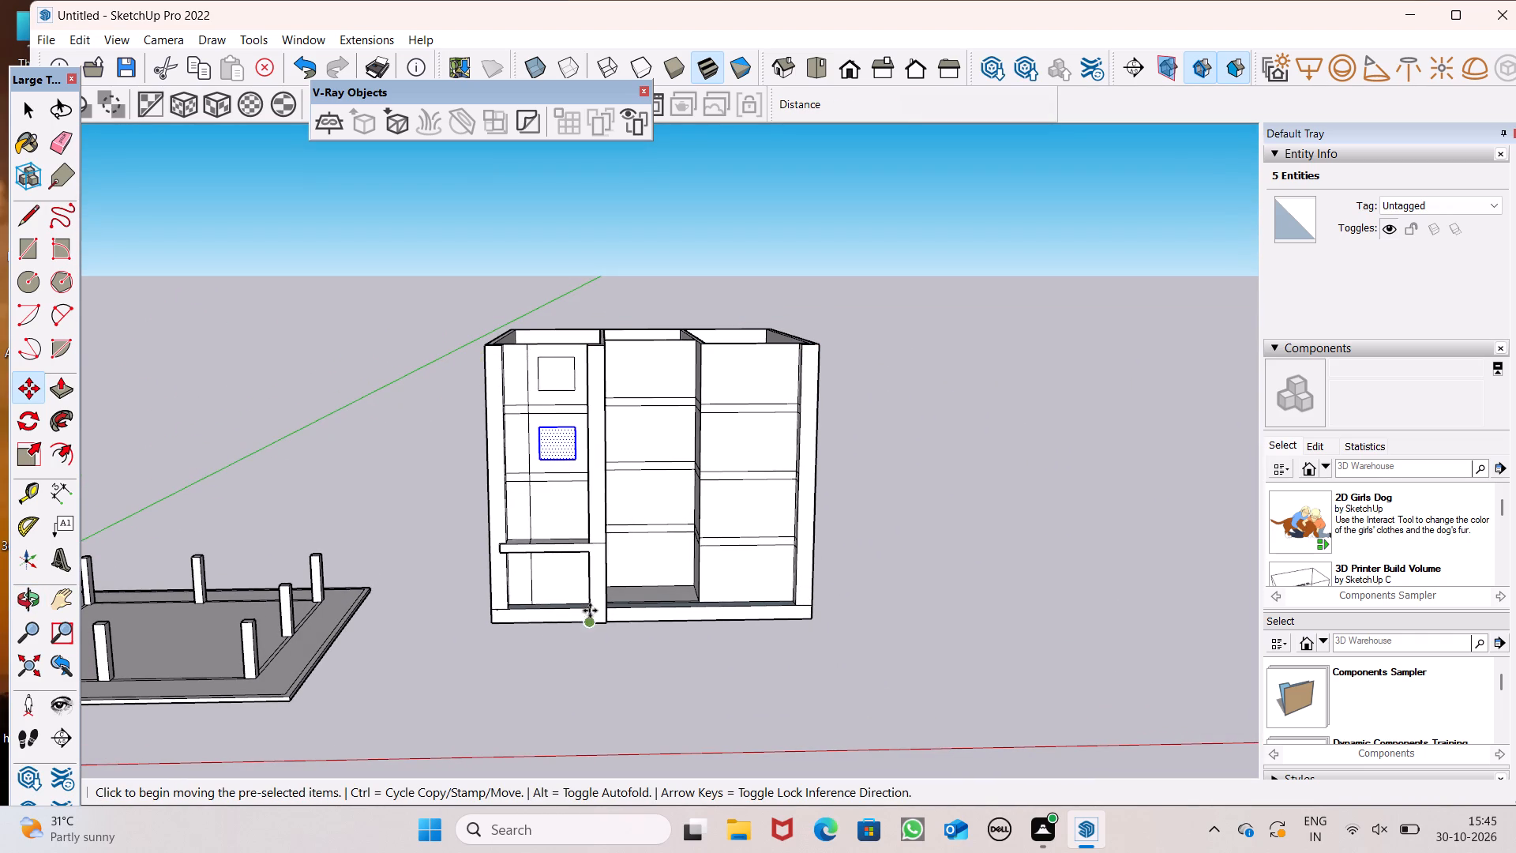
{"action": "key", "text": "ctrl+z"}
{"action": "key", "text": "ctrl+z"}
{"action": "key", "text": "ctrl+z"}
{"action": "key", "text": "ctrl+z"}
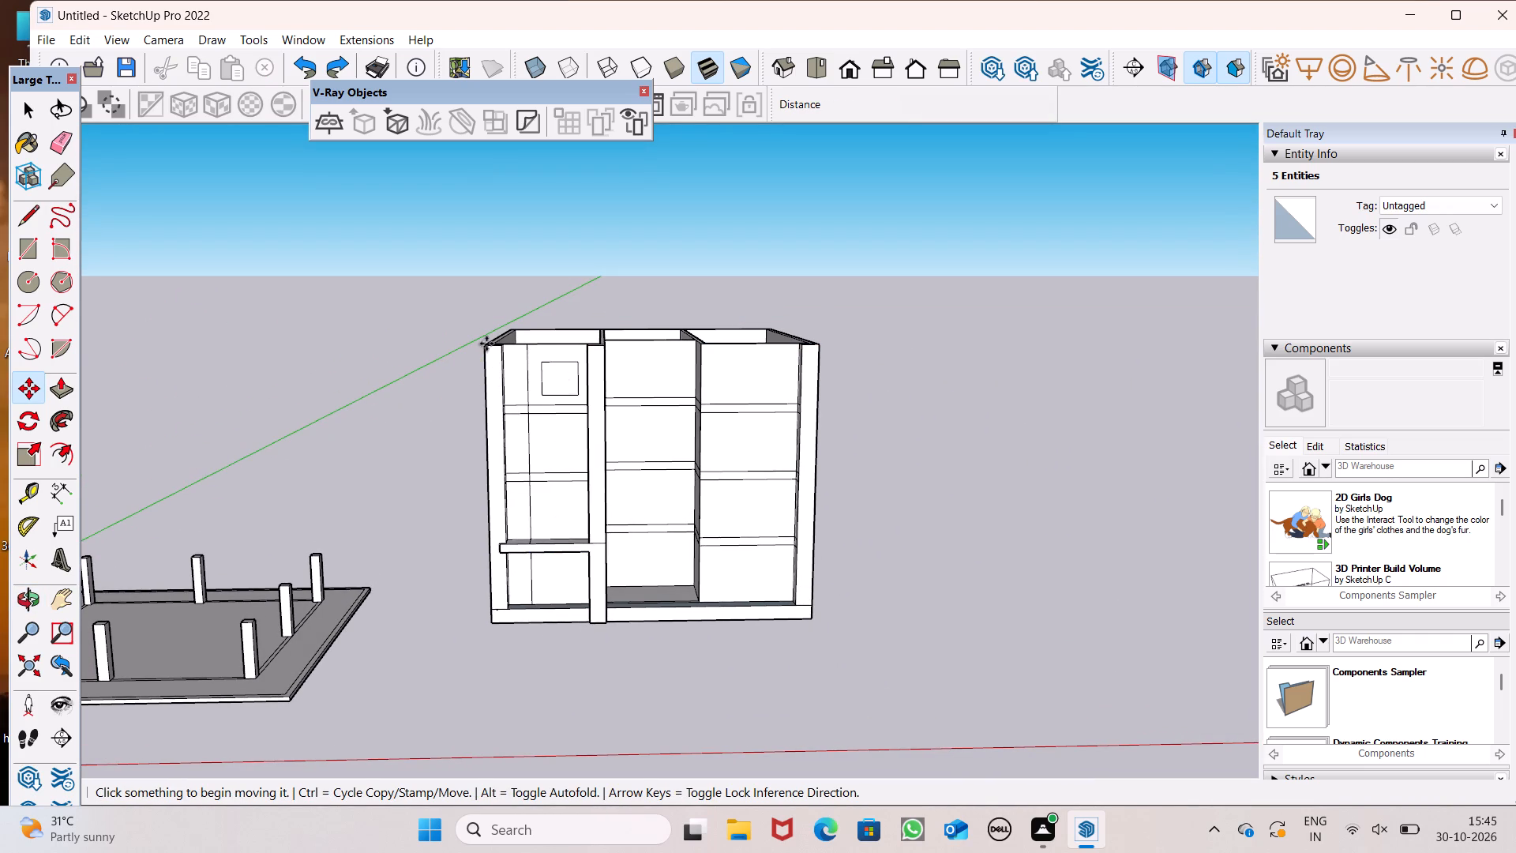
{"action": "key", "text": "space"}
Draw a new window rectangle about 6' wide by 5' high on the left bay's top-storey wall.
{"action": "scroll", "coordinate": [519, 372], "scroll_direction": "down", "scroll_amount": 2}
{"action": "middle_click_drag", "start_coordinate": [604, 440], "coordinate": [601, 579]}
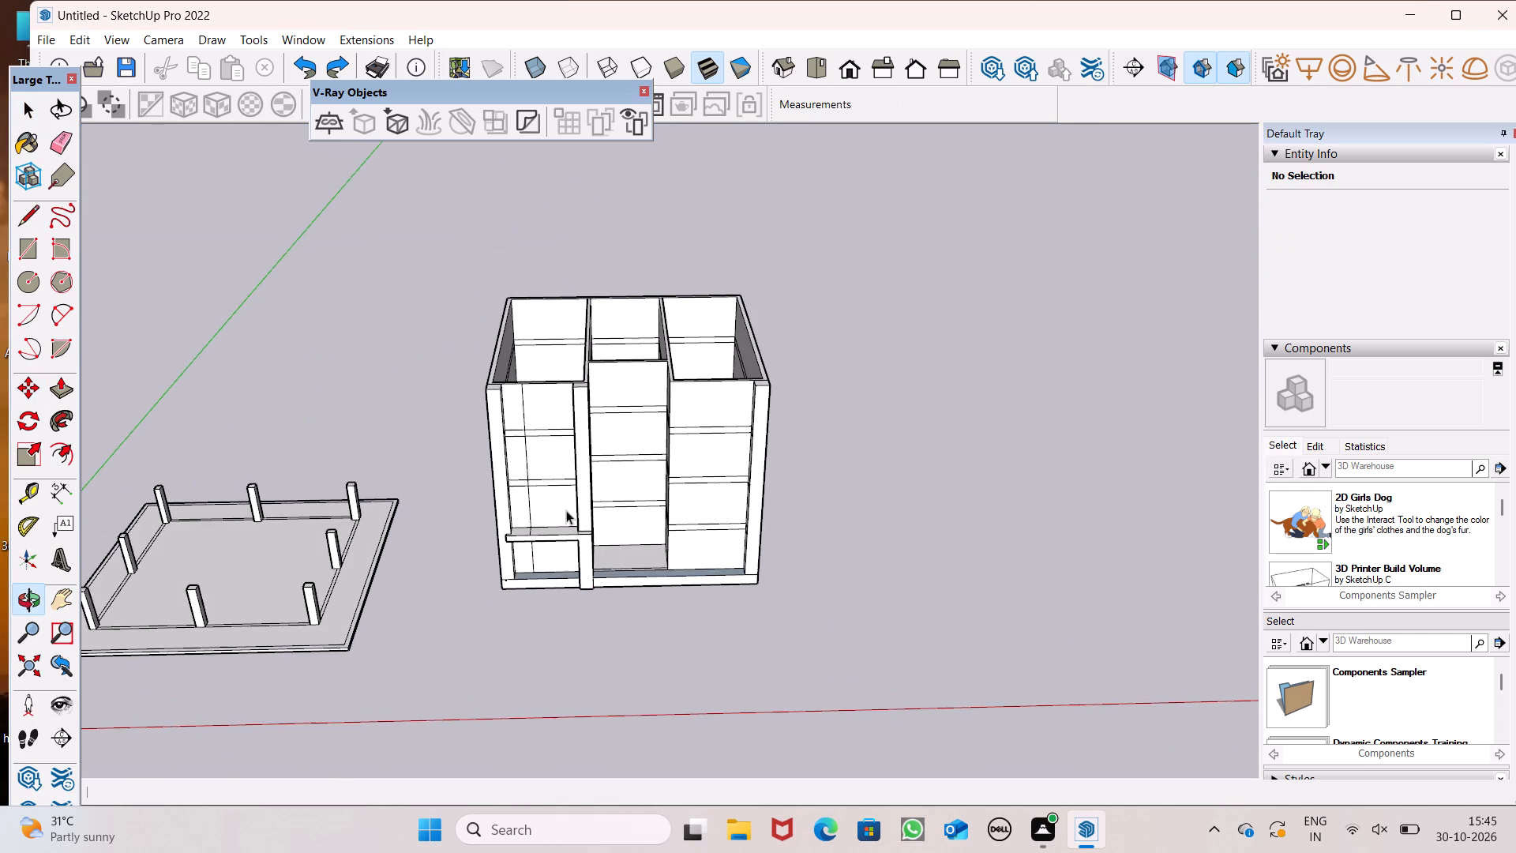
{"action": "scroll", "coordinate": [477, 380], "scroll_direction": "up", "scroll_amount": 4}
{"action": "middle_click_drag", "start_coordinate": [489, 370], "coordinate": [512, 314]}
{"action": "scroll", "coordinate": [512, 314], "scroll_direction": "up", "scroll_amount": 1}
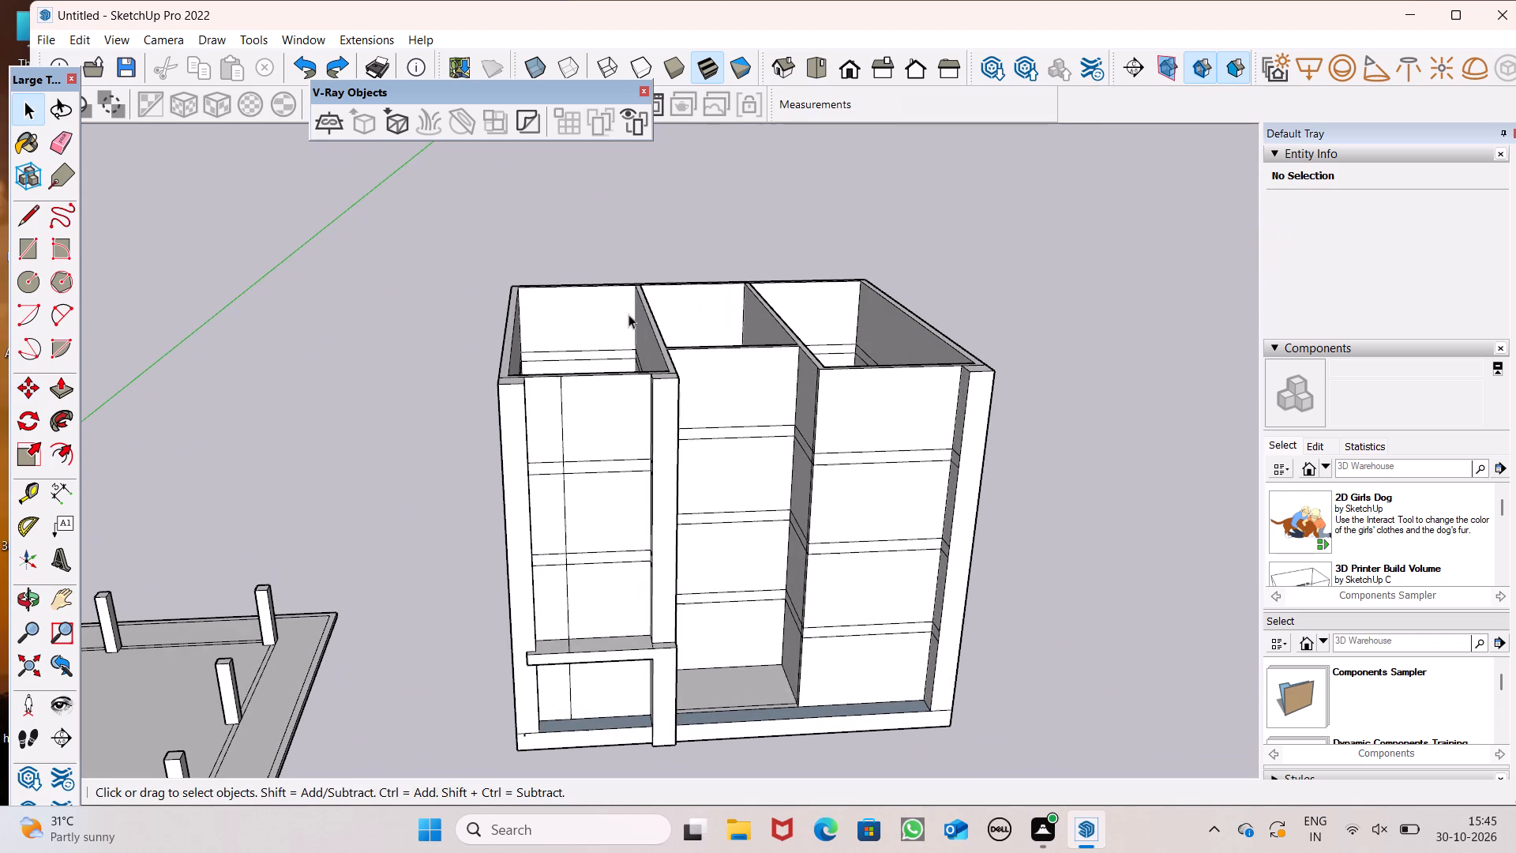
{"action": "middle_click_drag", "start_coordinate": [533, 374], "coordinate": [460, 298]}
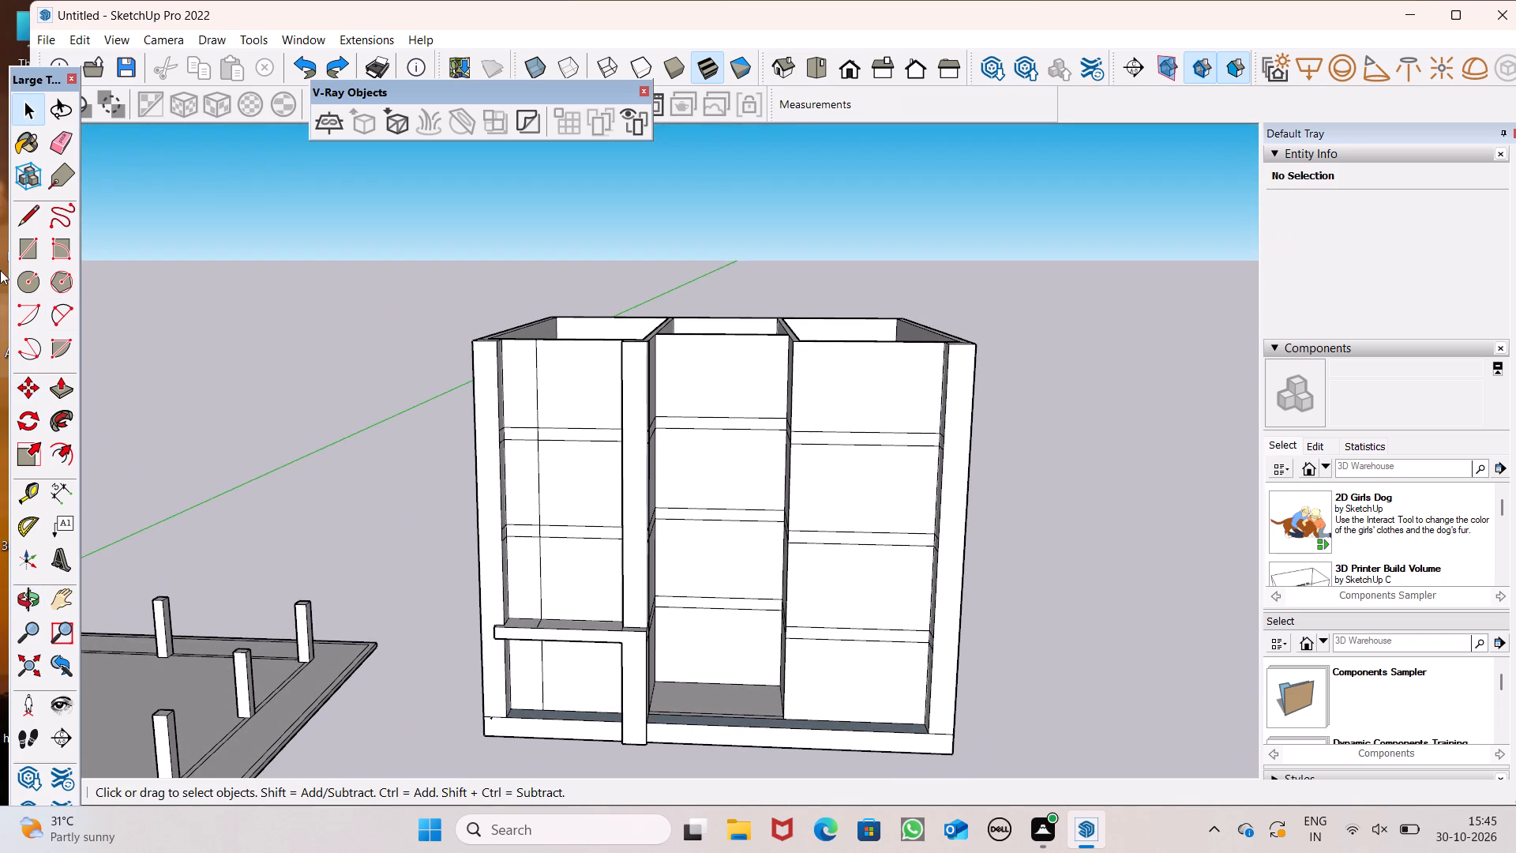
{"action": "left_click", "coordinate": [33, 242]}
{"action": "scroll", "coordinate": [591, 487], "scroll_direction": "up", "scroll_amount": 3}
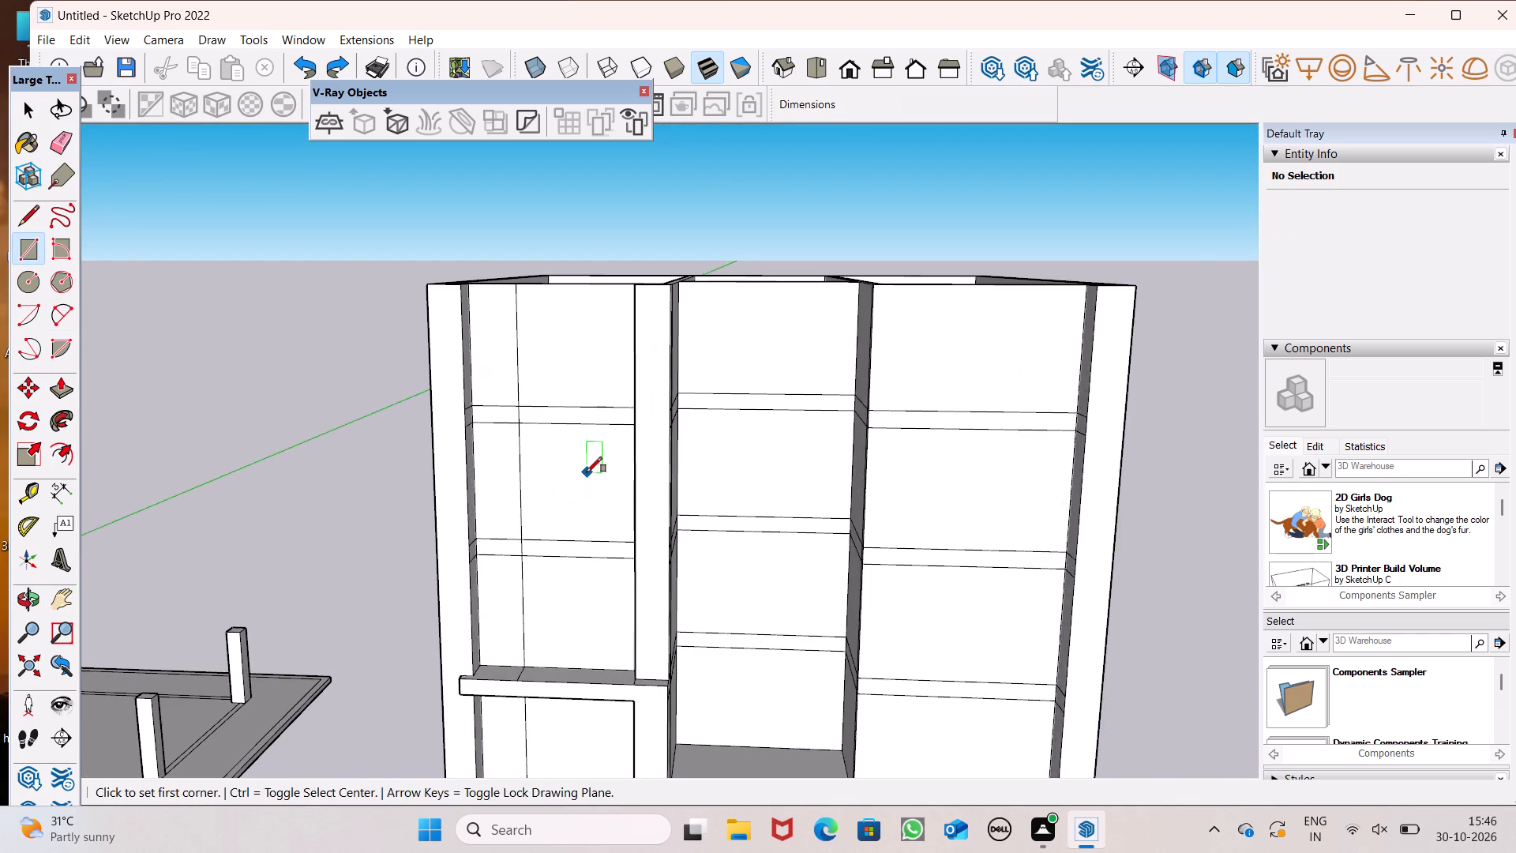
{"action": "scroll", "coordinate": [587, 464], "scroll_direction": "up", "scroll_amount": 3}
{"action": "scroll", "coordinate": [541, 398], "scroll_direction": "down", "scroll_amount": 4}
{"action": "middle_click_drag", "start_coordinate": [567, 438], "coordinate": [629, 472]}
{"action": "scroll", "coordinate": [572, 372], "scroll_direction": "up", "scroll_amount": 6}
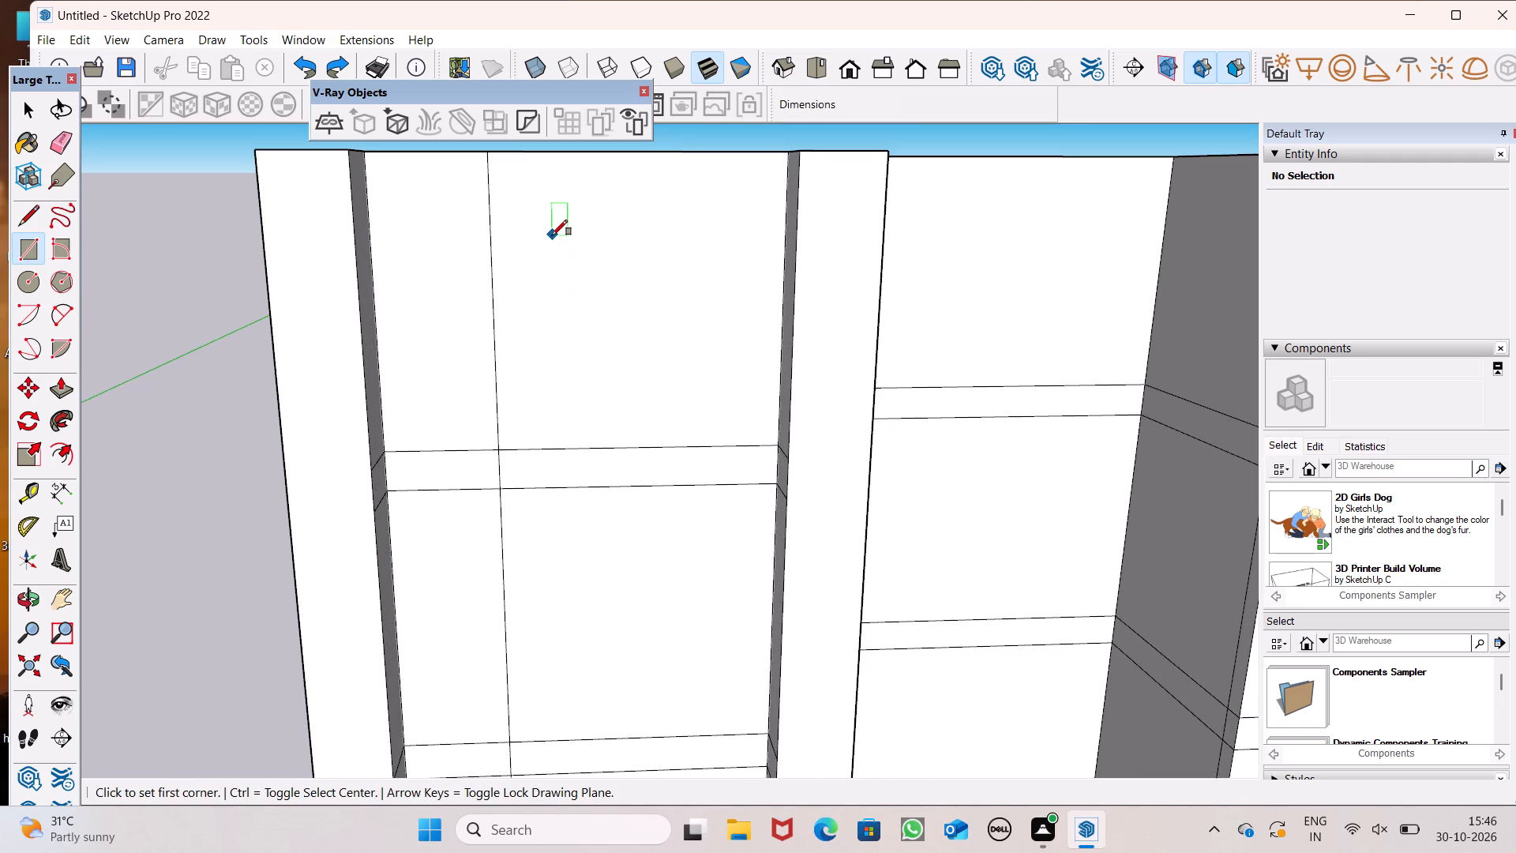
{"action": "left_click", "coordinate": [541, 229]}
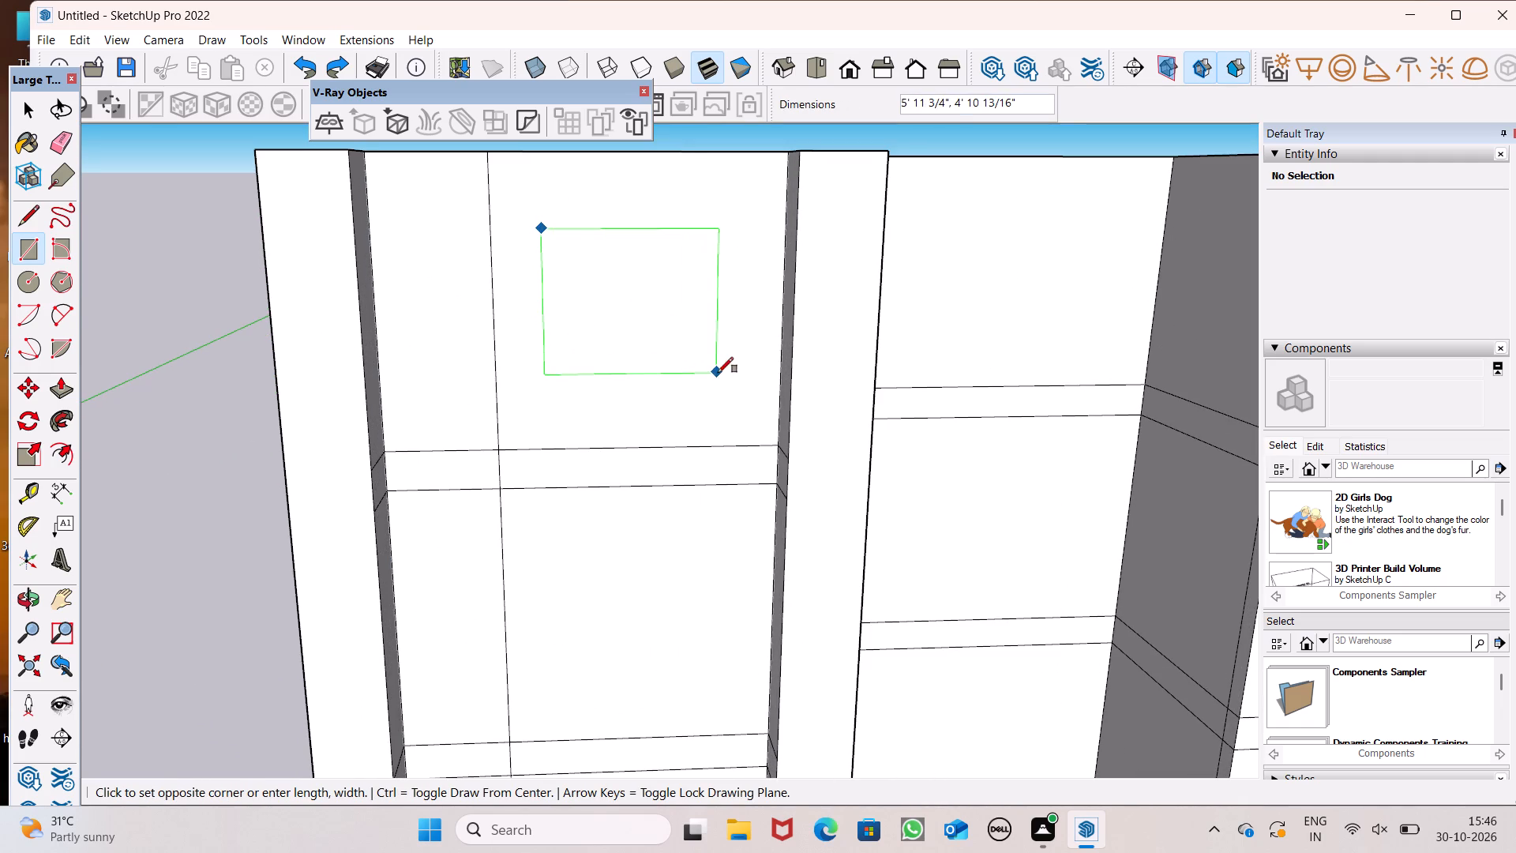
{"action": "left_click", "coordinate": [726, 371]}
{"action": "key", "text": "space"}
Move the whole new window rectangle about 7" down within the left bay's top storey.
{"action": "scroll", "coordinate": [680, 302], "scroll_direction": "down", "scroll_amount": 5}
{"action": "middle_click_drag", "start_coordinate": [685, 380], "coordinate": [633, 398]}
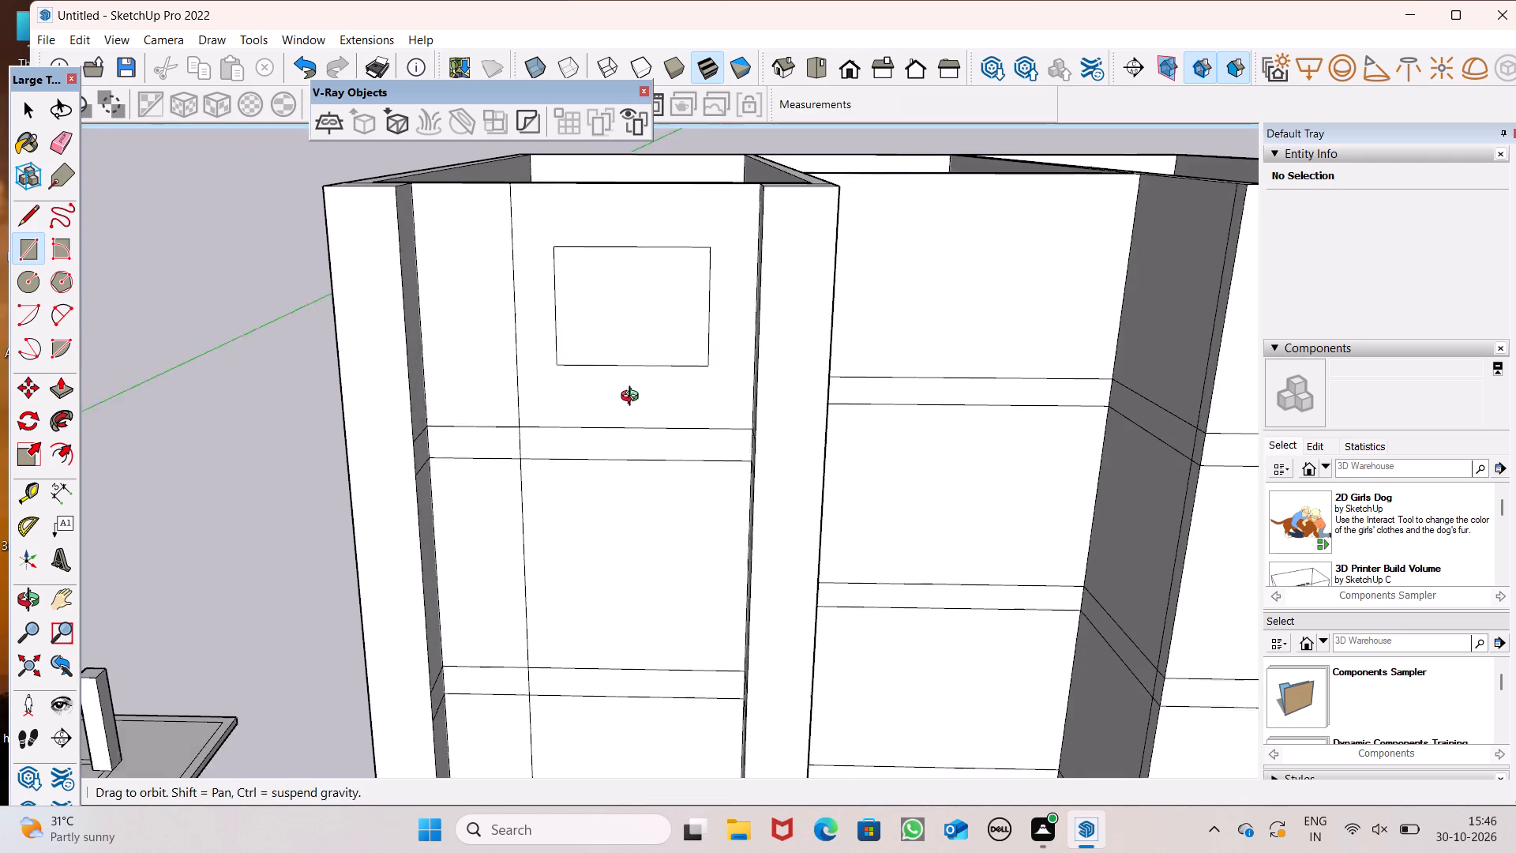
{"action": "middle_click_drag", "start_coordinate": [633, 398], "coordinate": [632, 398]}
{"action": "key", "text": "space"}
{"action": "double_click", "coordinate": [633, 325]}
{"action": "scroll", "coordinate": [636, 344], "scroll_direction": "down", "scroll_amount": 3}
{"action": "middle_click_drag", "start_coordinate": [667, 383], "coordinate": [700, 377]}
{"action": "key", "text": "m"}
{"action": "key", "text": "Return"}
{"action": "scroll", "coordinate": [676, 338], "scroll_direction": "up", "scroll_amount": 3}
{"action": "left_click_drag", "start_coordinate": [676, 336], "coordinate": [678, 363]}
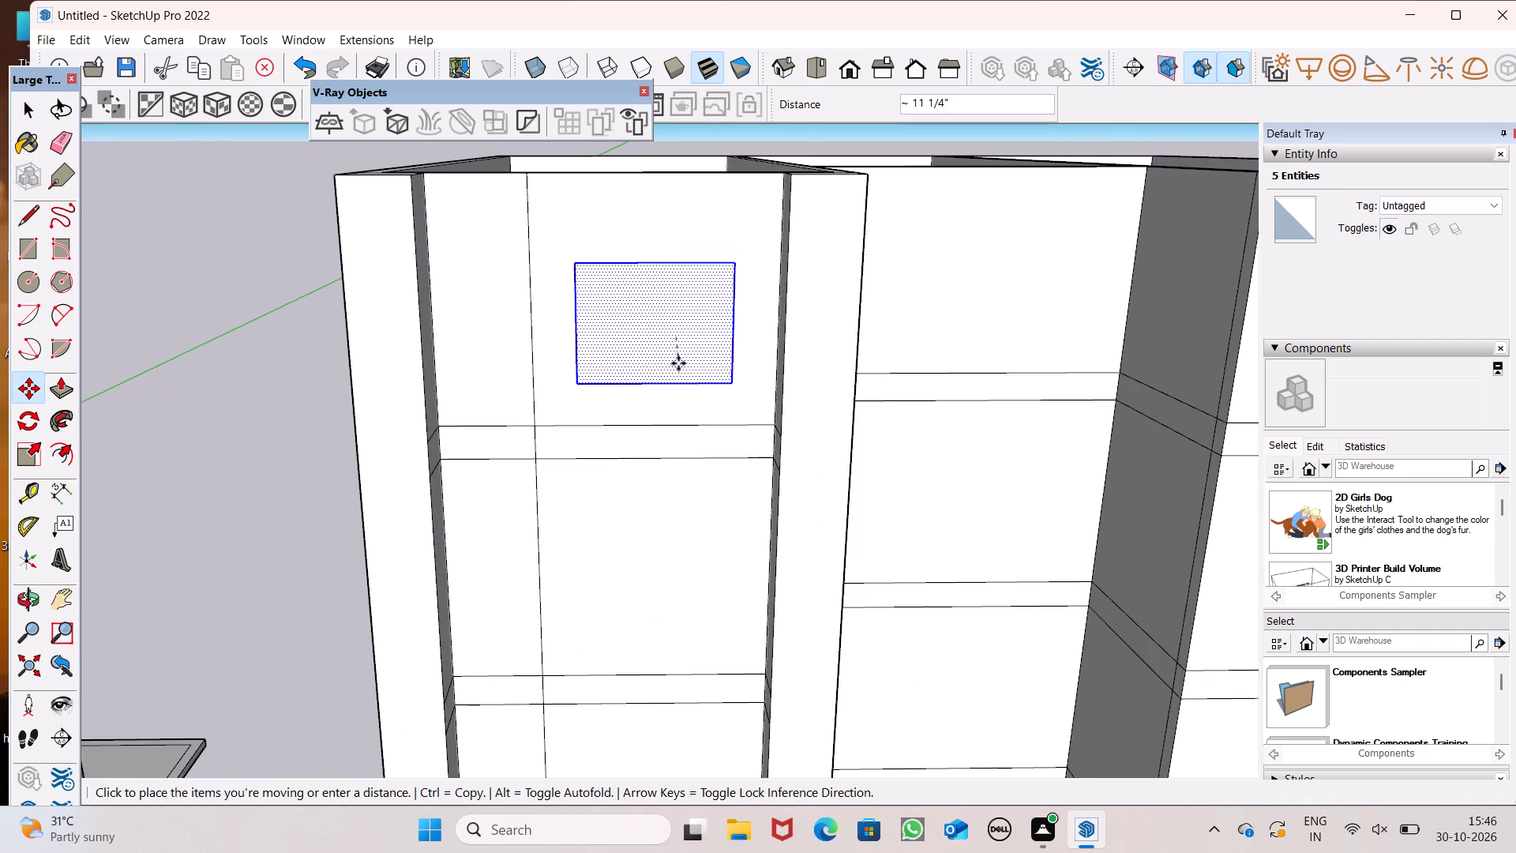
{"action": "left_click_drag", "start_coordinate": [678, 363], "coordinate": [675, 351]}
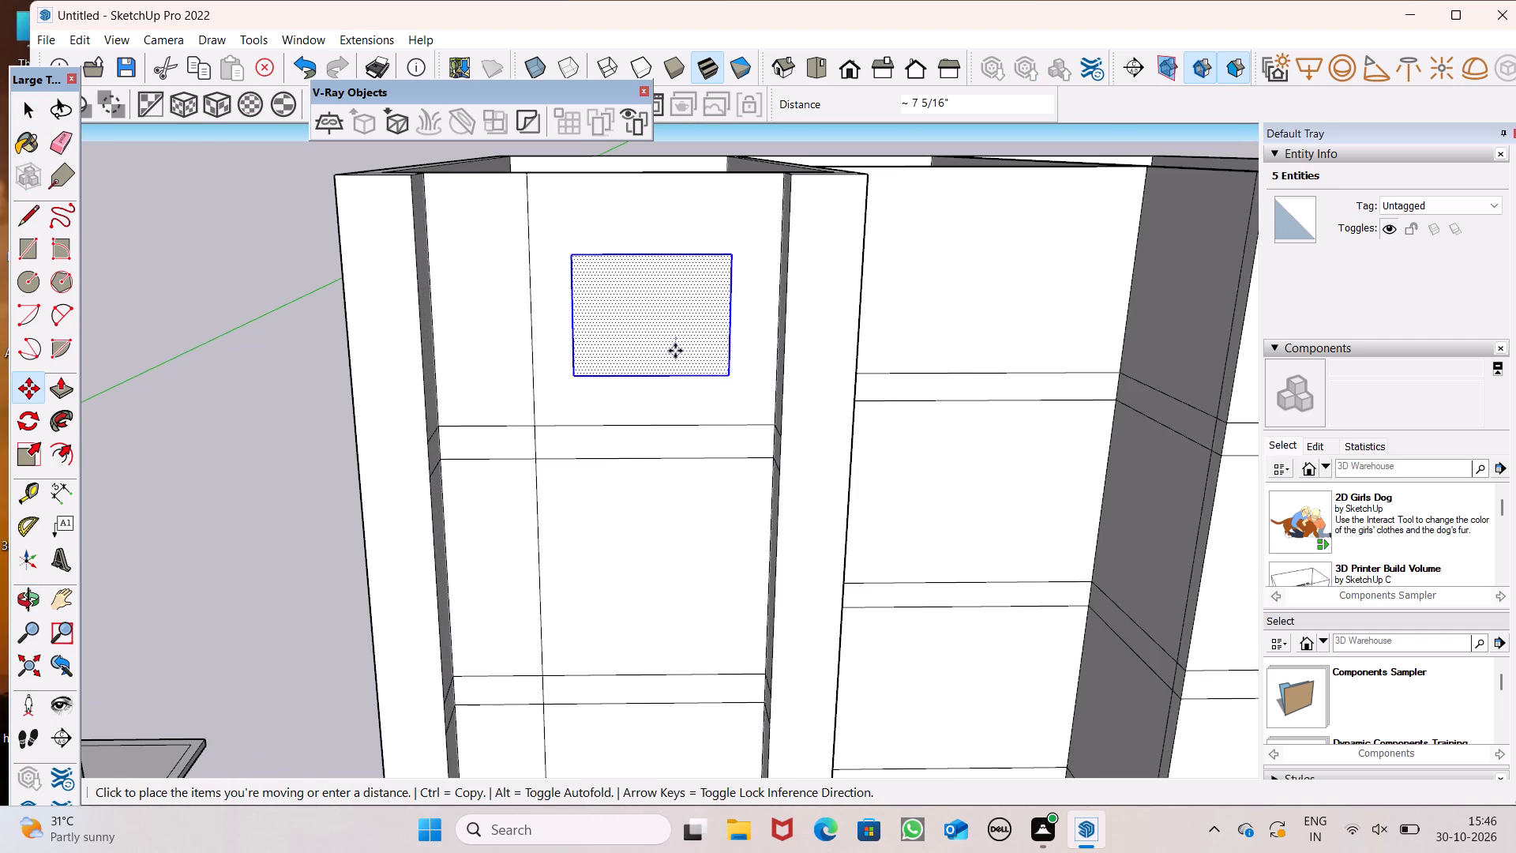
{"action": "left_click_drag", "start_coordinate": [675, 351], "coordinate": [674, 354]}
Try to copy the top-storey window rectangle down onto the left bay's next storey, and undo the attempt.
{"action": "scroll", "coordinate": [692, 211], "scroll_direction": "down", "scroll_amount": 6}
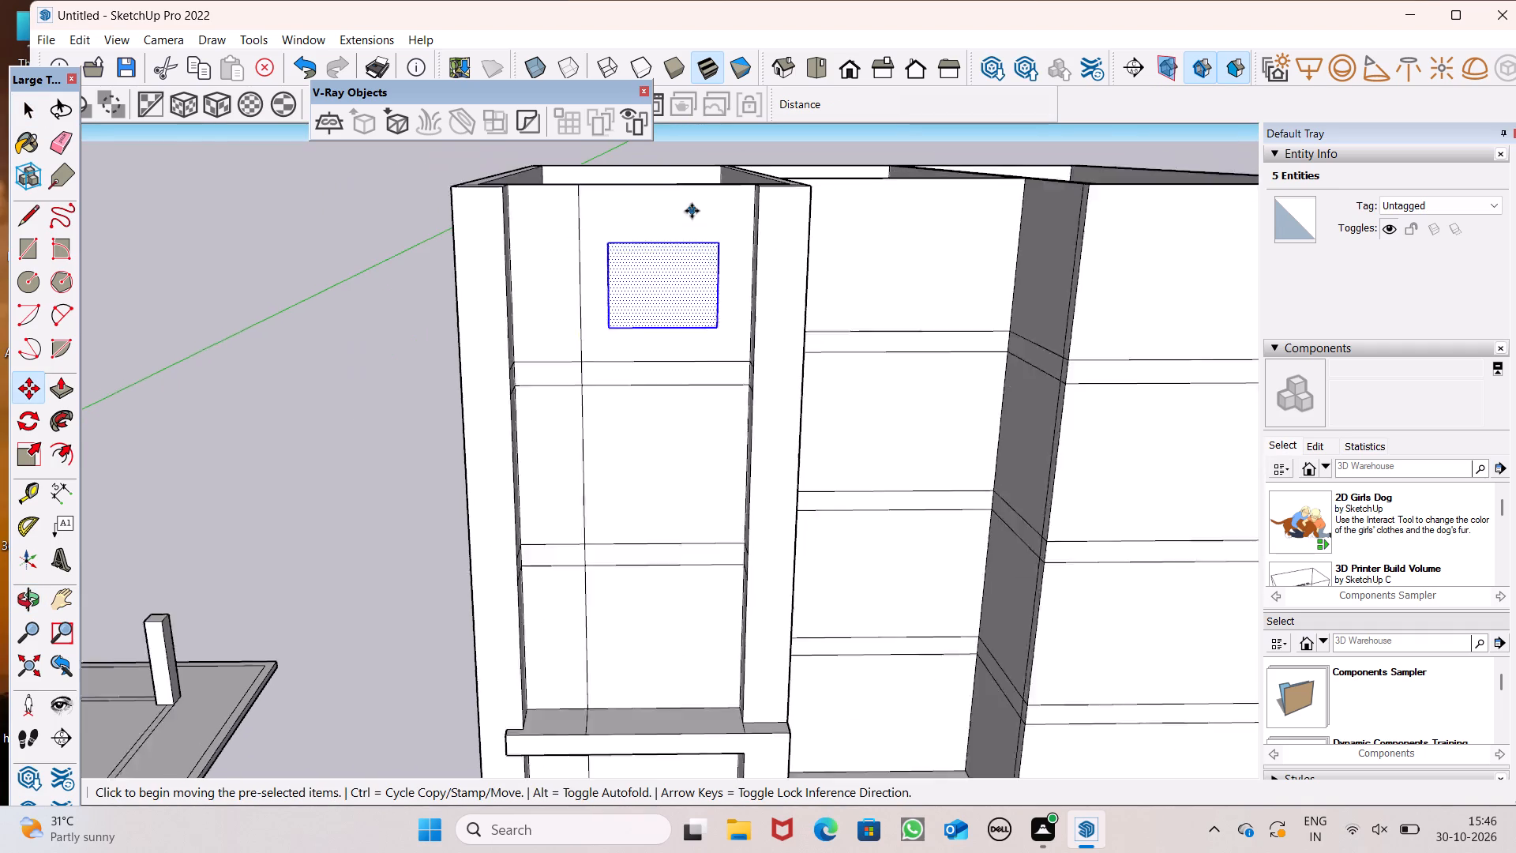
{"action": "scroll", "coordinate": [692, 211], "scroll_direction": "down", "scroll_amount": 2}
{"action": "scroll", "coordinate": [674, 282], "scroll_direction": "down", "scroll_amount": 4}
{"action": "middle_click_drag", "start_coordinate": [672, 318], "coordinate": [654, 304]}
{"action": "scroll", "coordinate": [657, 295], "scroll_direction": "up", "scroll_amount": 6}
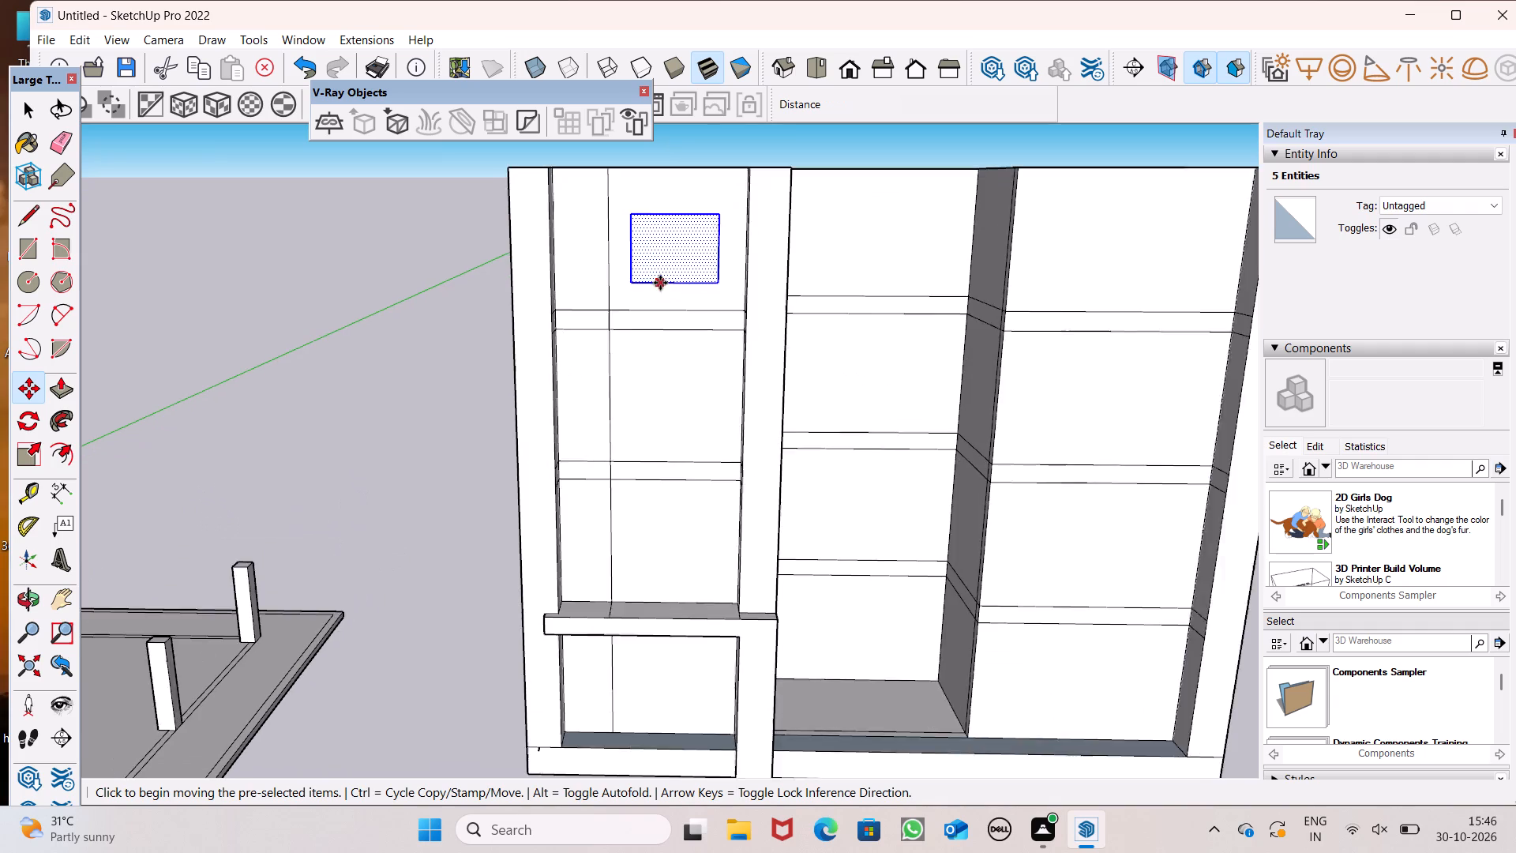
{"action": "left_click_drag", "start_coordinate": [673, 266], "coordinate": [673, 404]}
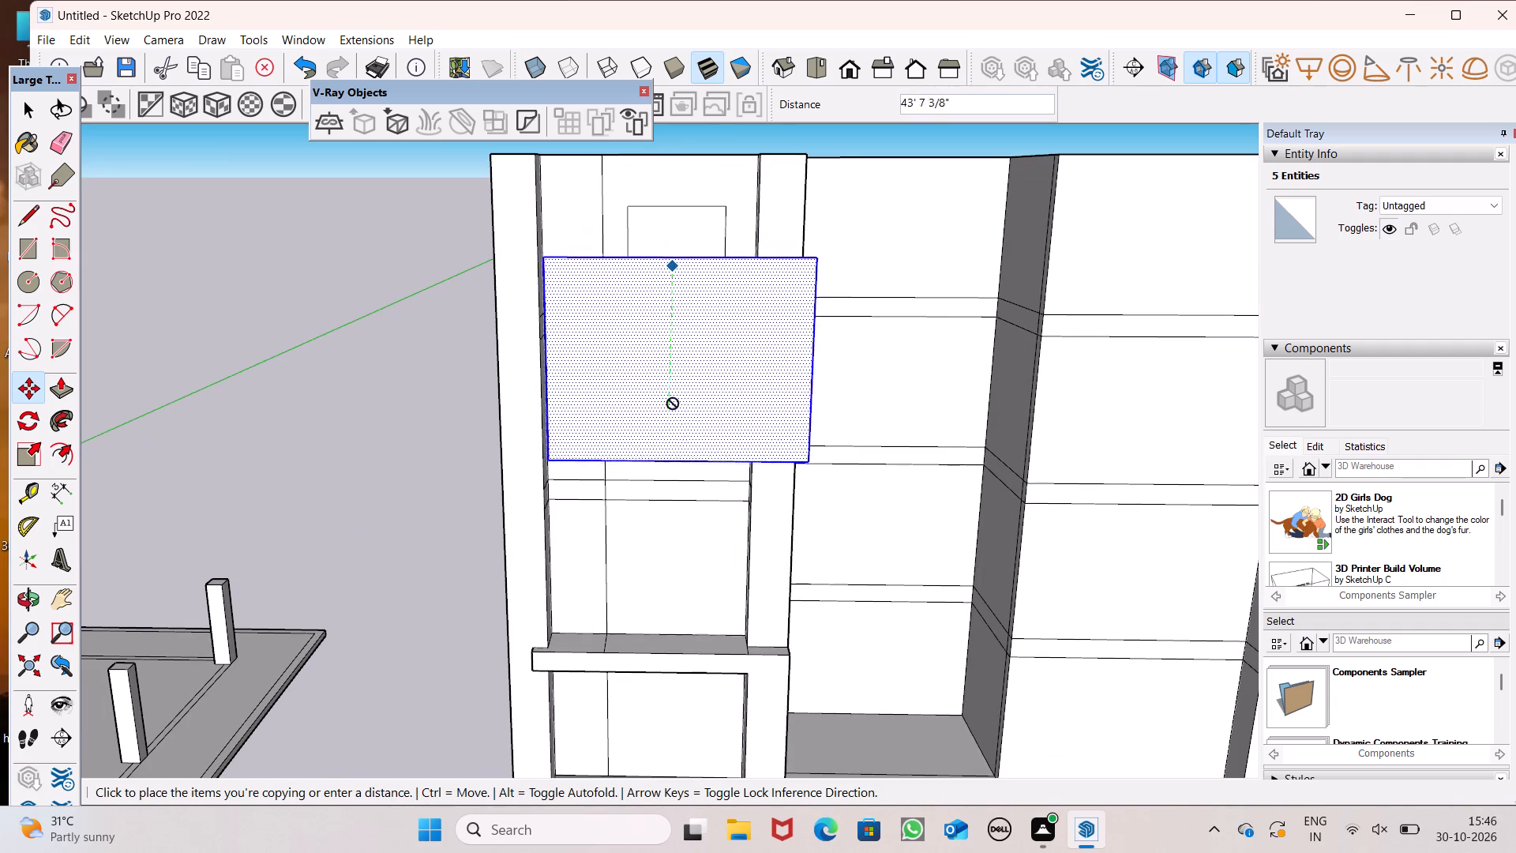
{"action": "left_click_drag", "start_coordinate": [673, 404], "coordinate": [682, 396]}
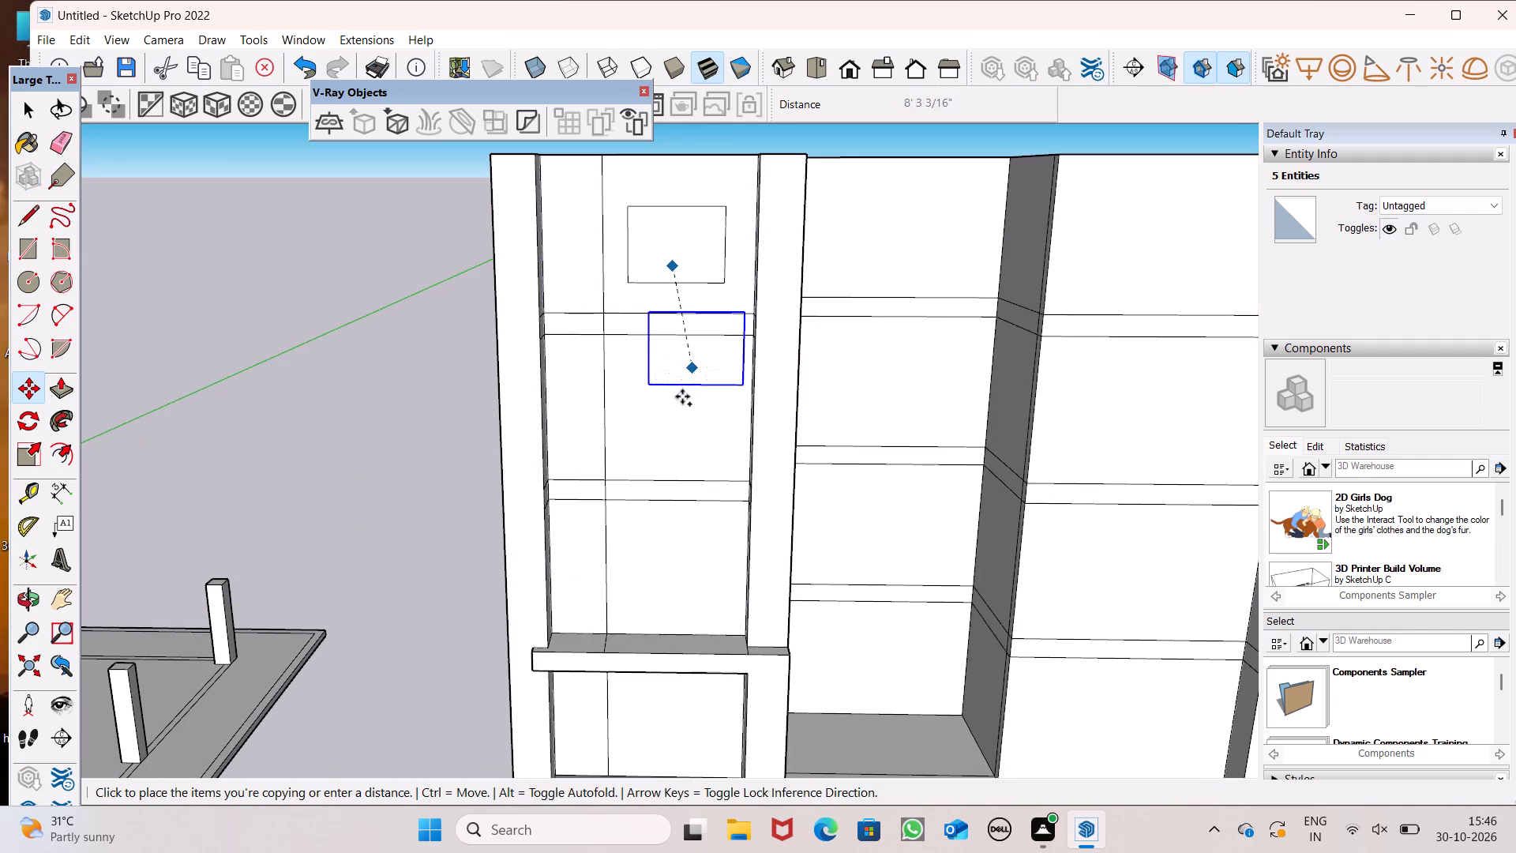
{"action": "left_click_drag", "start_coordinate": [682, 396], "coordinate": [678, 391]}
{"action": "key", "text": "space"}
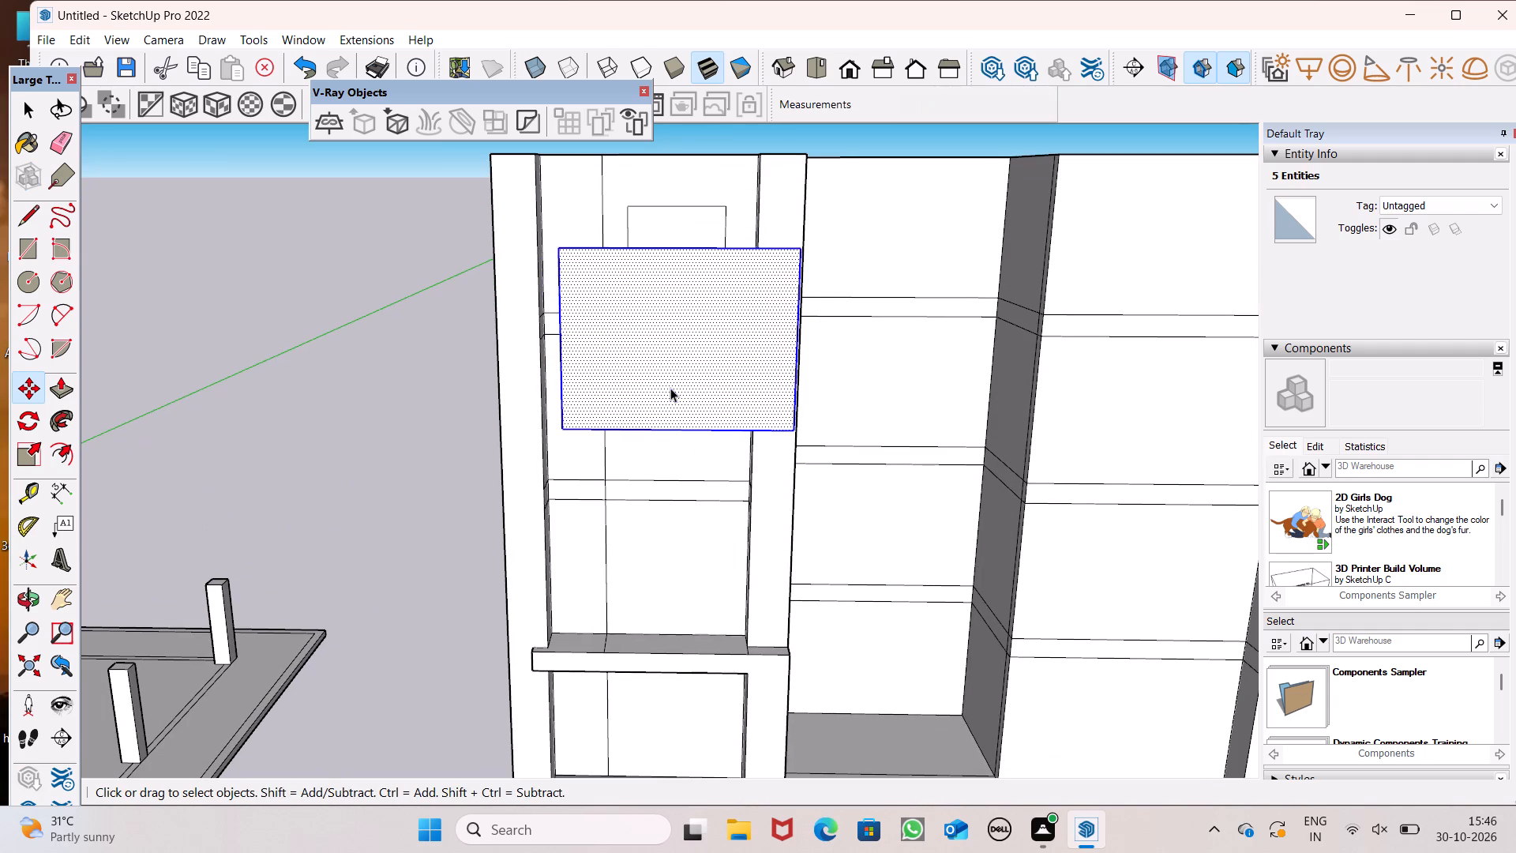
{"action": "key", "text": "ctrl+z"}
Copy the top-storey window rectangle about 10' 9" straight down onto the left bay's next storey.
{"action": "middle_click_drag", "start_coordinate": [716, 425], "coordinate": [700, 456]}
{"action": "key", "text": "space"}
{"action": "key", "text": "space"}
{"action": "double_click", "coordinate": [664, 289]}
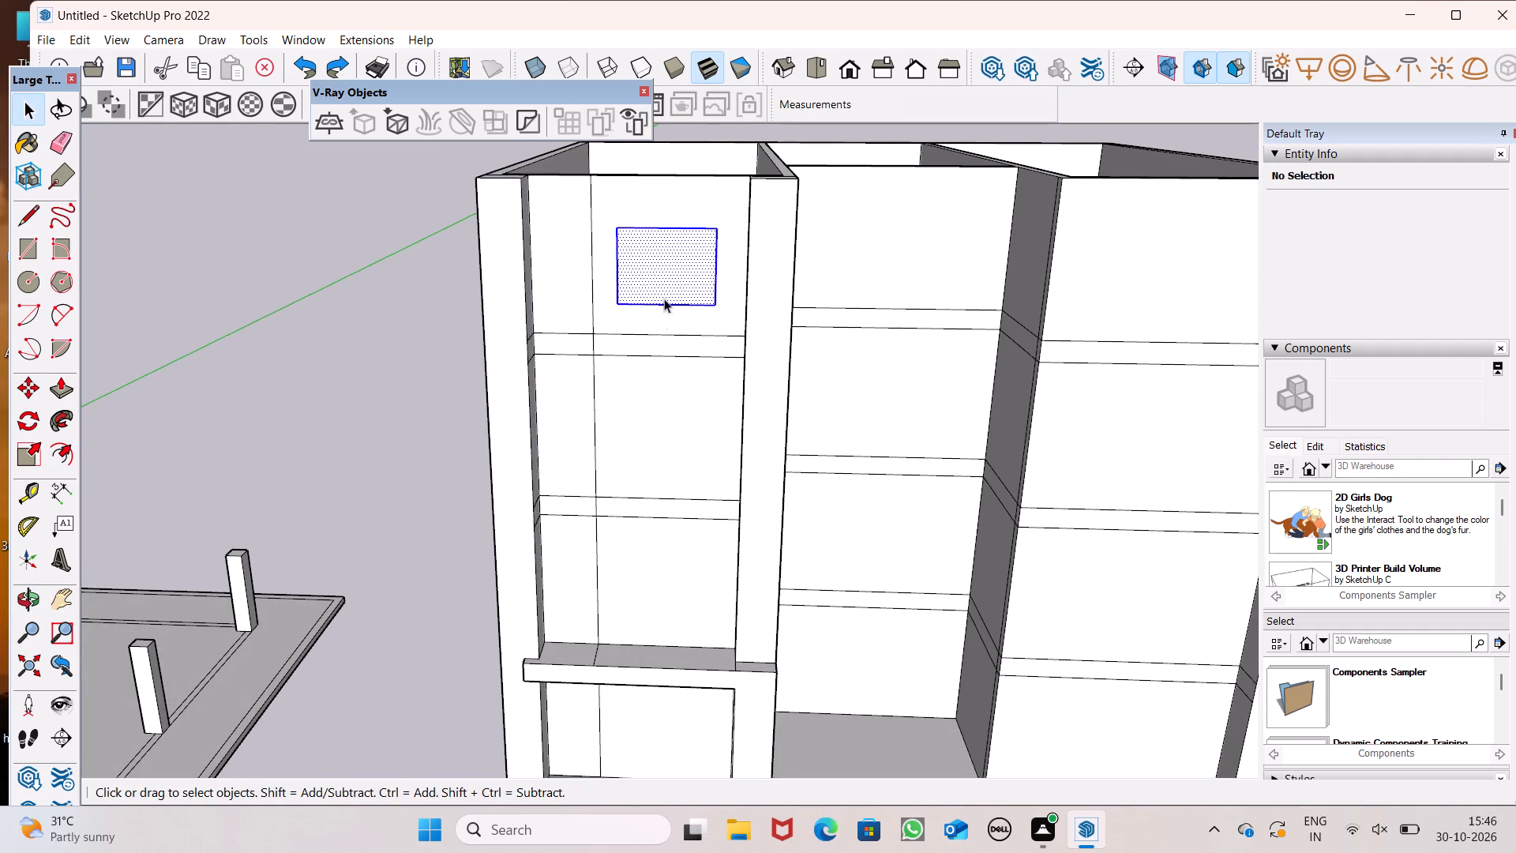
{"action": "middle_click_drag", "start_coordinate": [684, 398], "coordinate": [689, 427]}
{"action": "key", "text": "n"}
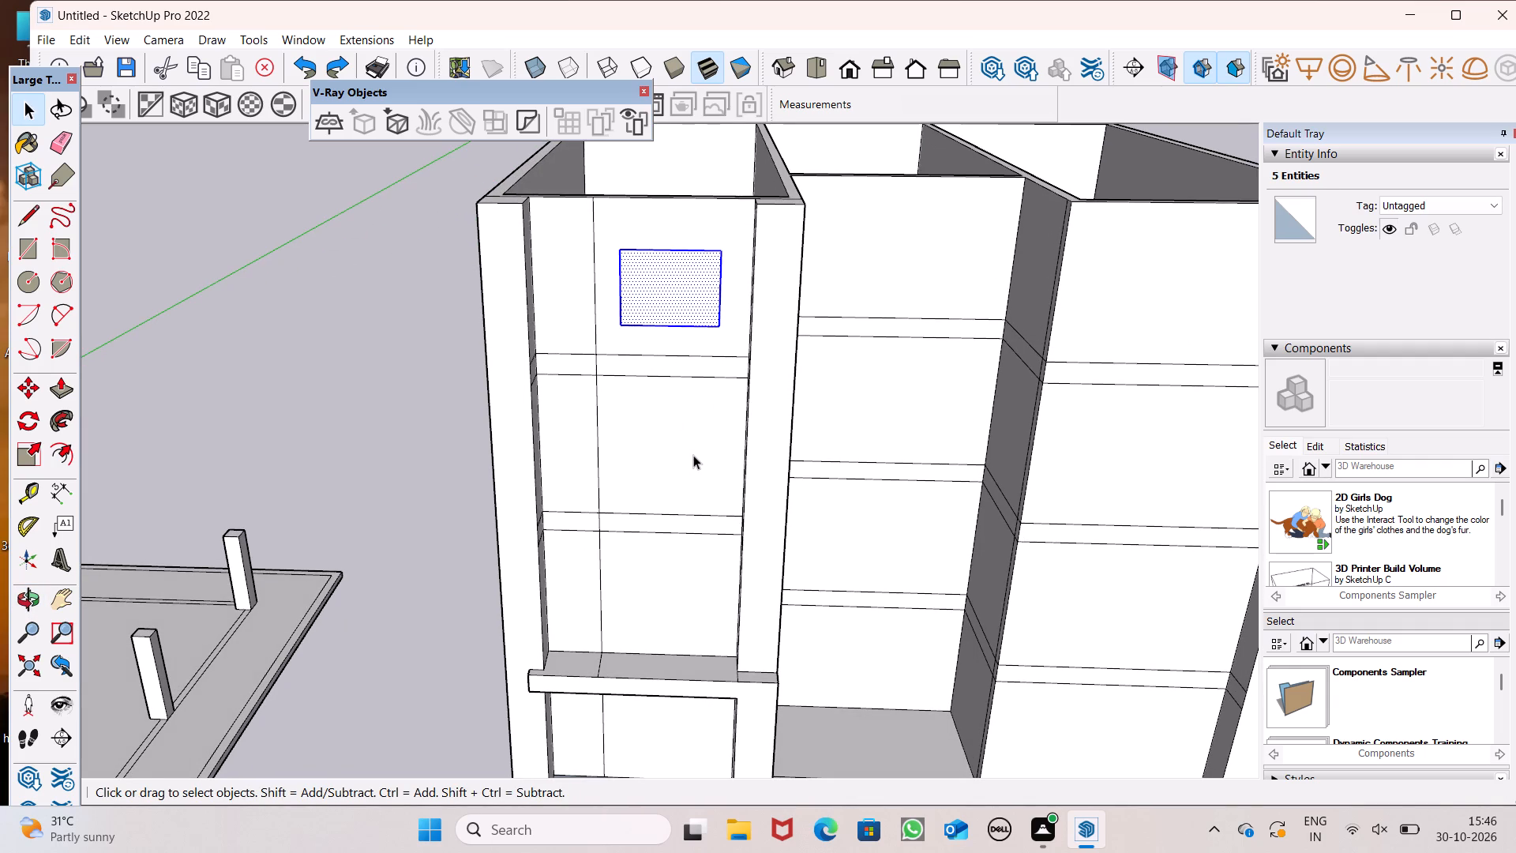
{"action": "key", "text": "BackSpace"}
{"action": "key", "text": "m"}
{"action": "key", "text": "Return"}
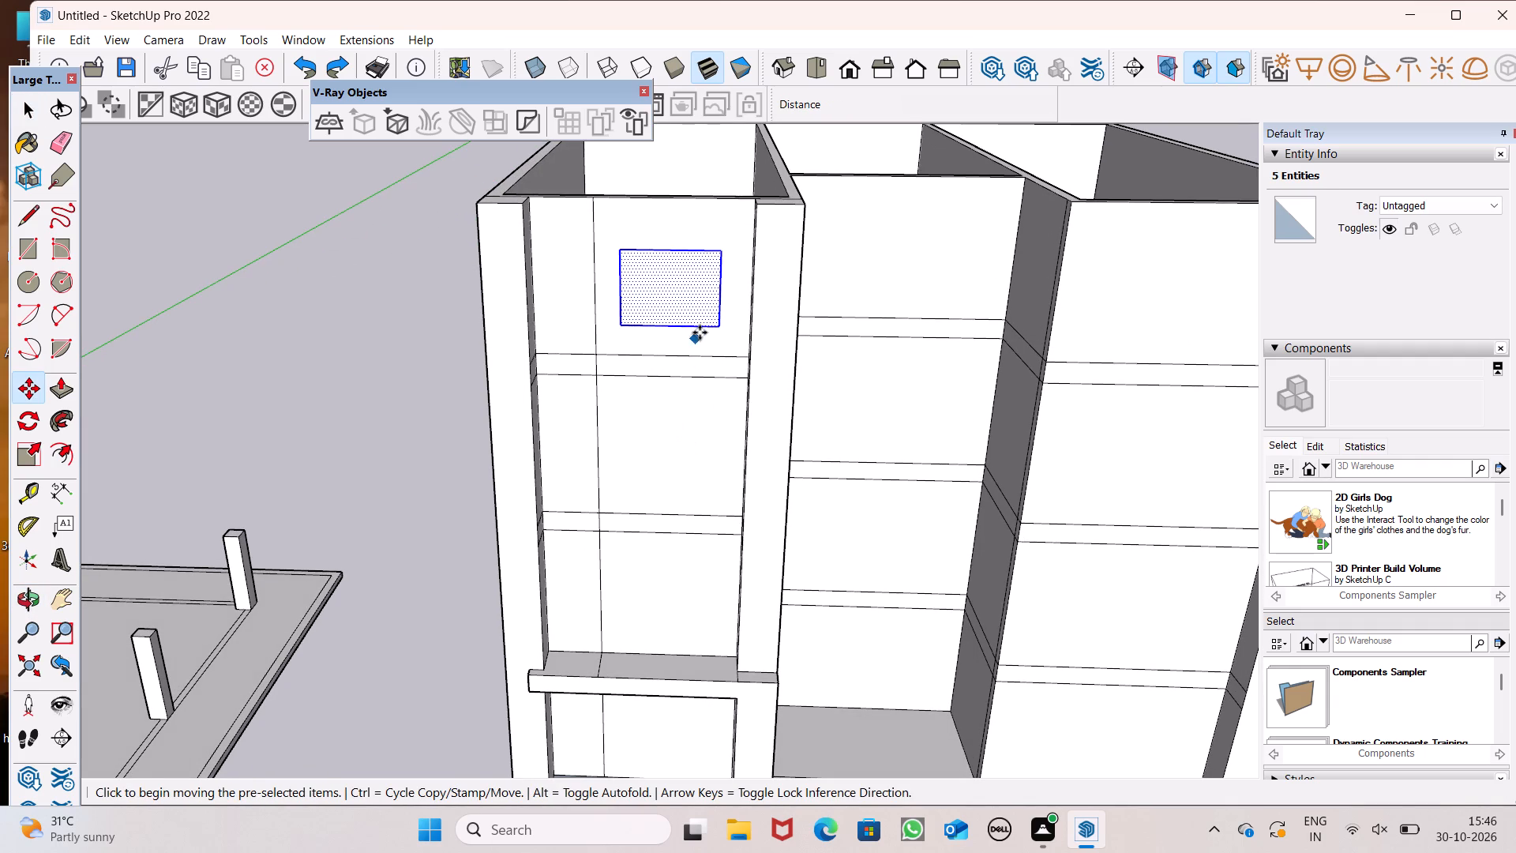
{"action": "left_click_drag", "start_coordinate": [672, 313], "coordinate": [681, 459]}
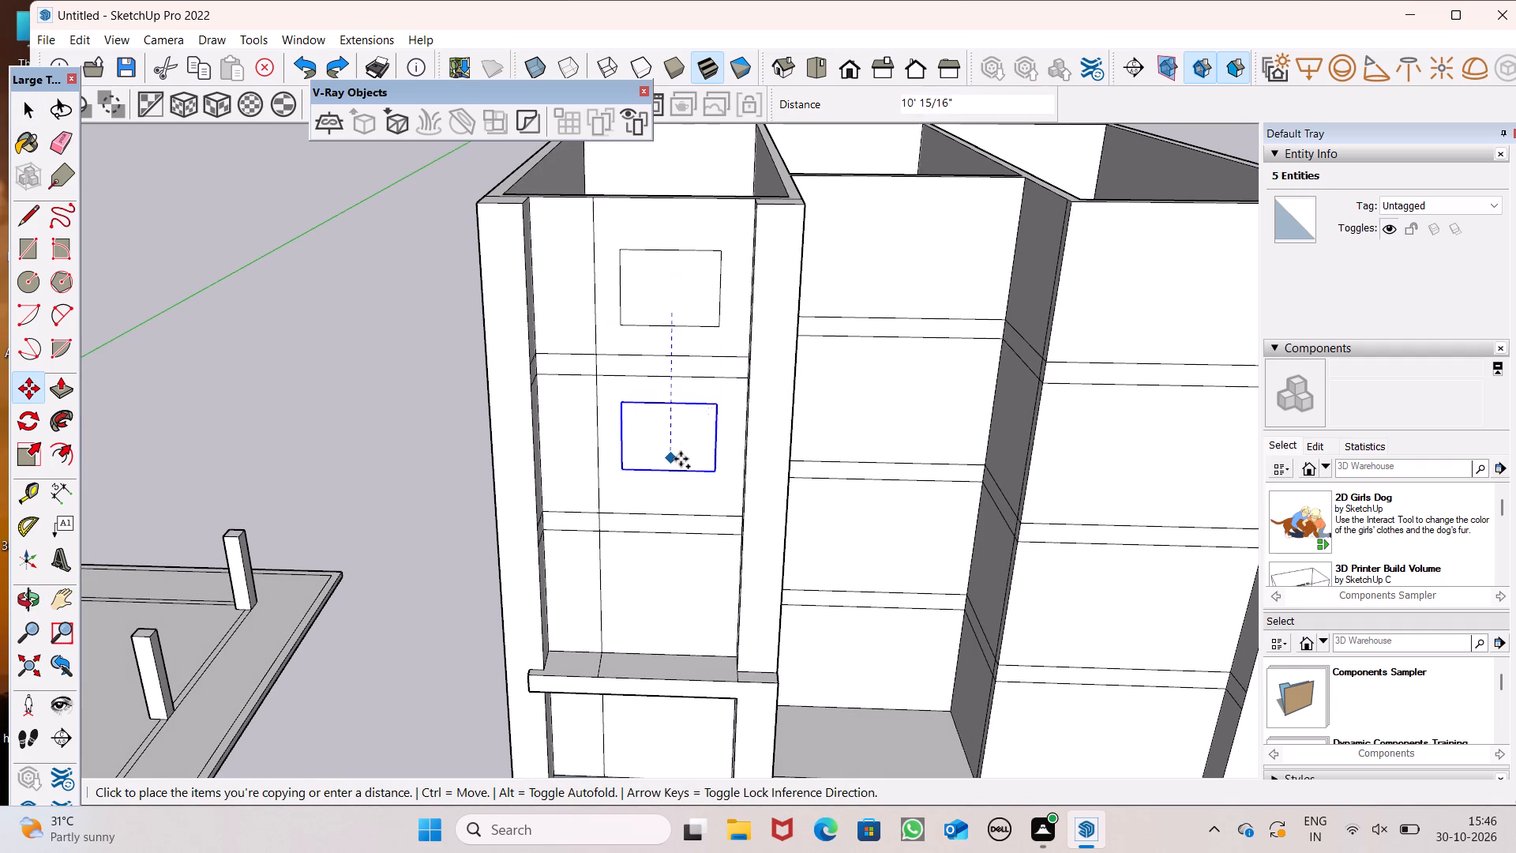
{"action": "left_click_drag", "start_coordinate": [681, 459], "coordinate": [680, 468]}
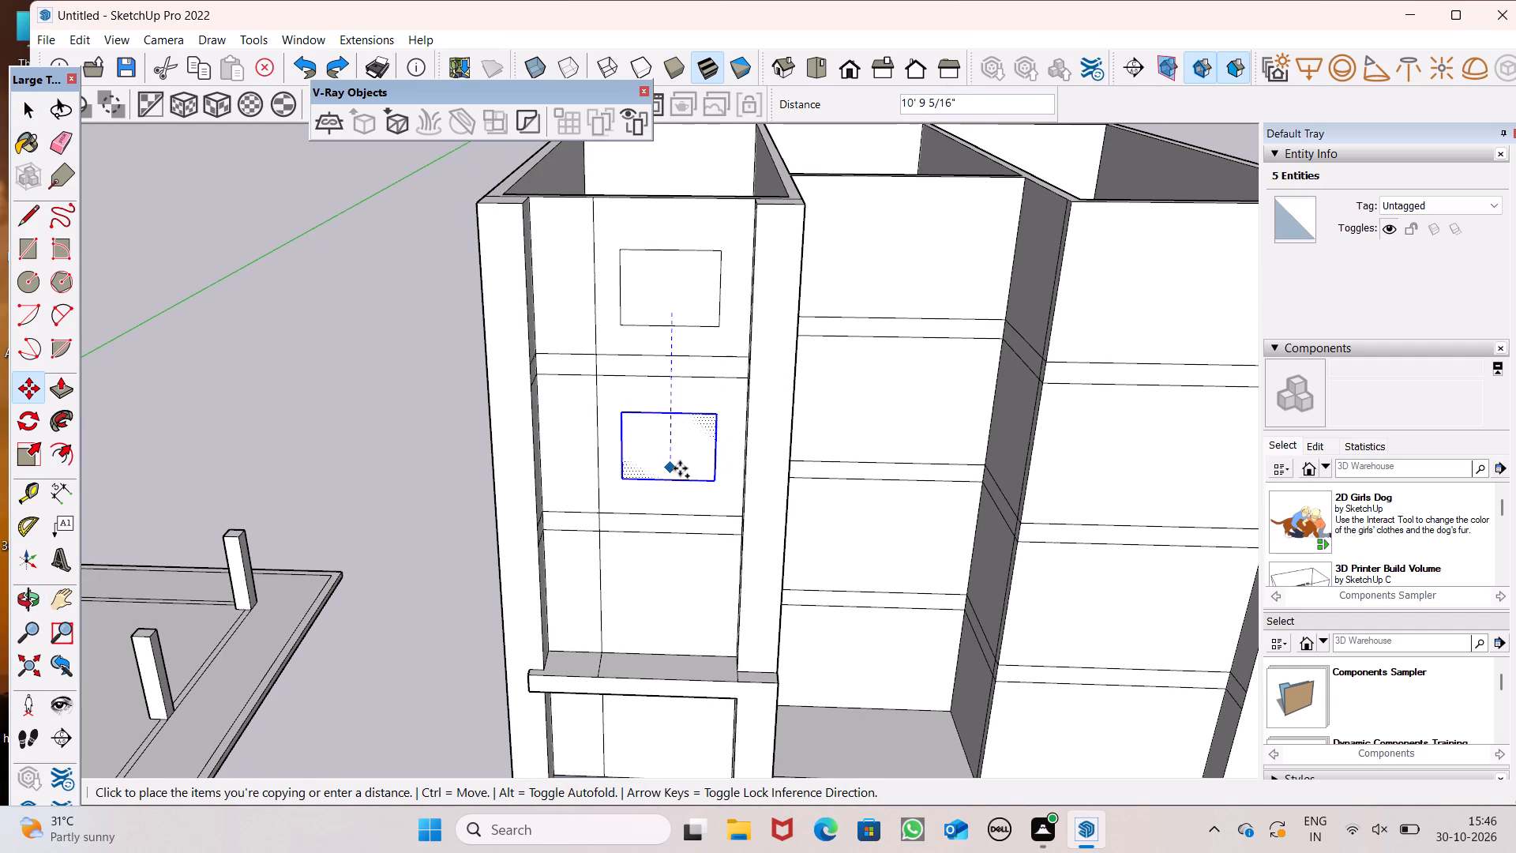
{"action": "left_click_drag", "start_coordinate": [680, 468], "coordinate": [676, 468]}
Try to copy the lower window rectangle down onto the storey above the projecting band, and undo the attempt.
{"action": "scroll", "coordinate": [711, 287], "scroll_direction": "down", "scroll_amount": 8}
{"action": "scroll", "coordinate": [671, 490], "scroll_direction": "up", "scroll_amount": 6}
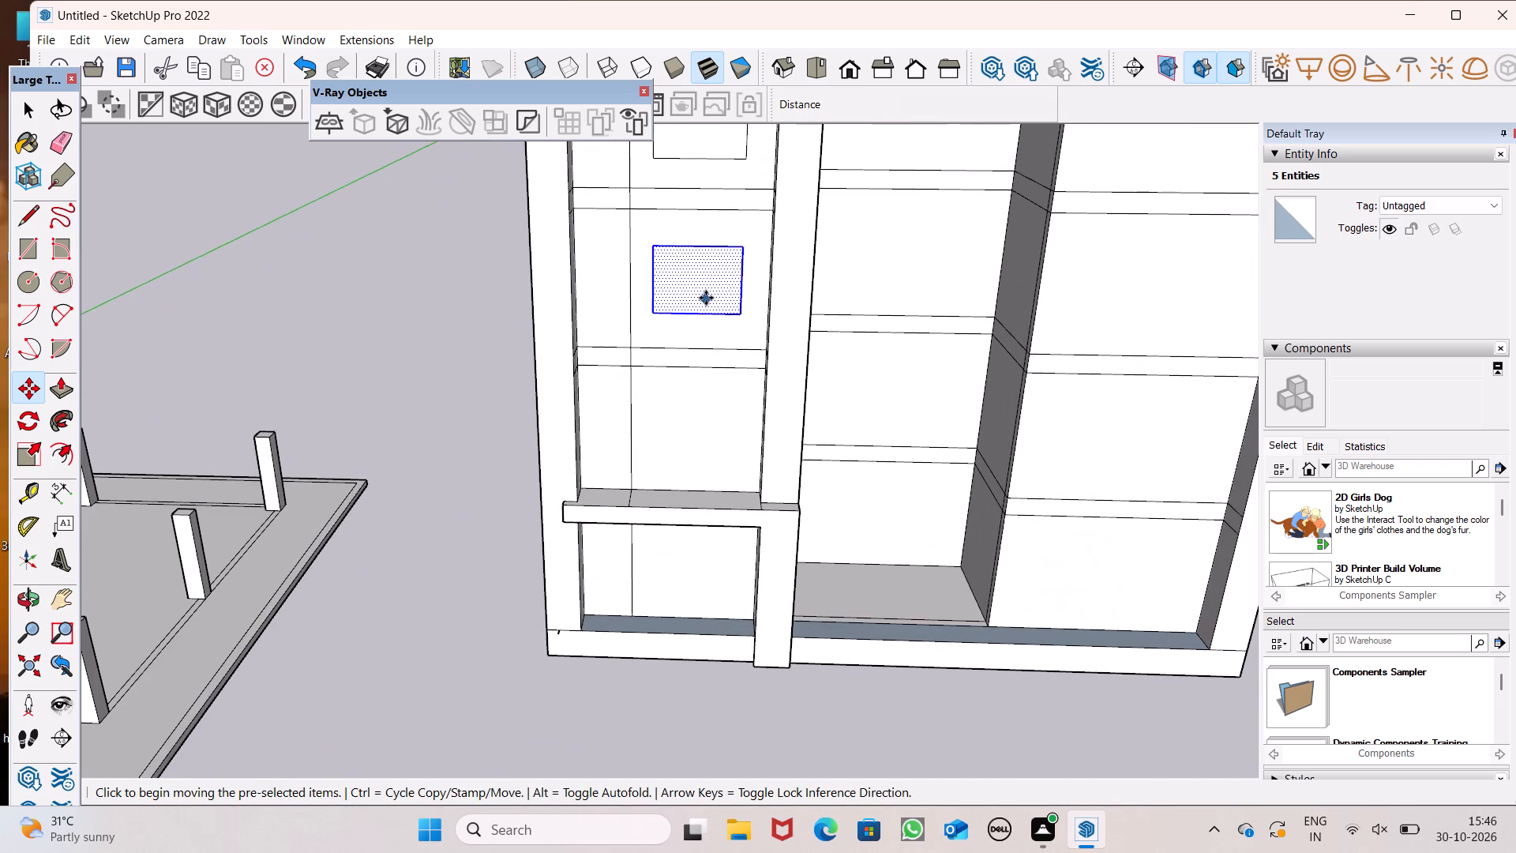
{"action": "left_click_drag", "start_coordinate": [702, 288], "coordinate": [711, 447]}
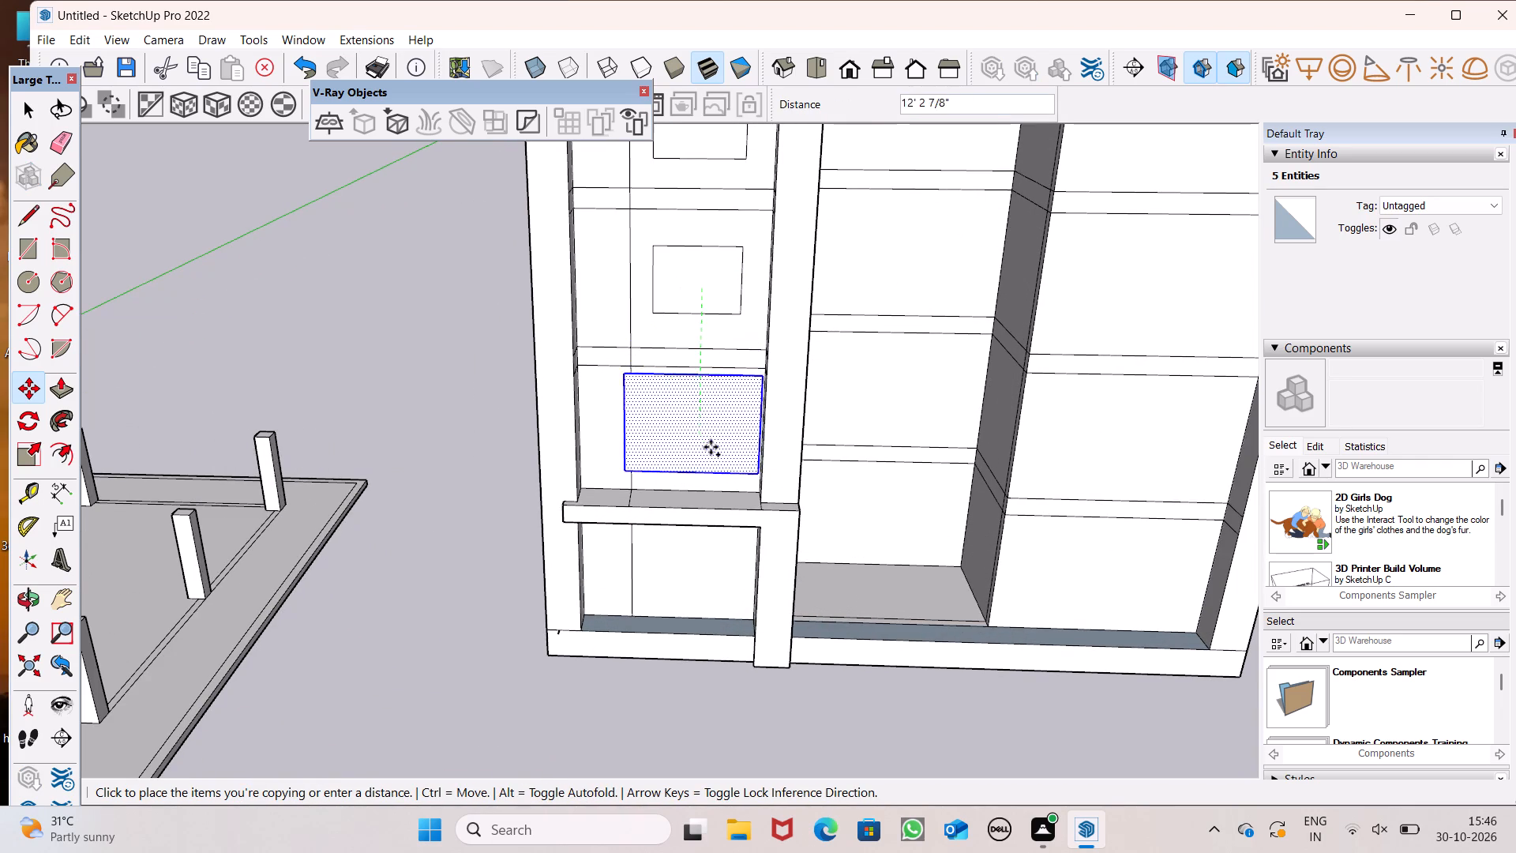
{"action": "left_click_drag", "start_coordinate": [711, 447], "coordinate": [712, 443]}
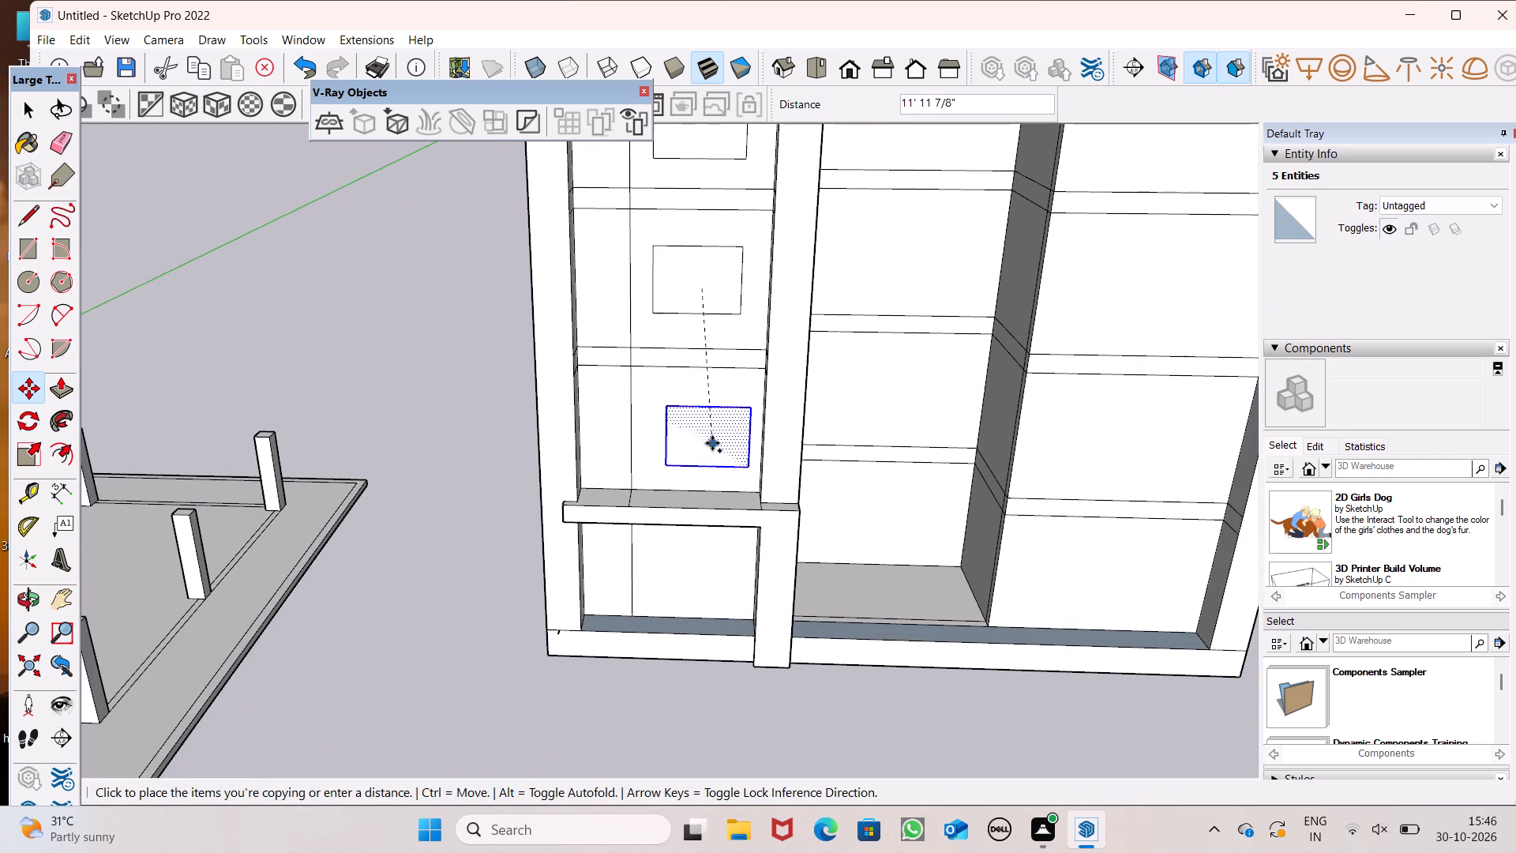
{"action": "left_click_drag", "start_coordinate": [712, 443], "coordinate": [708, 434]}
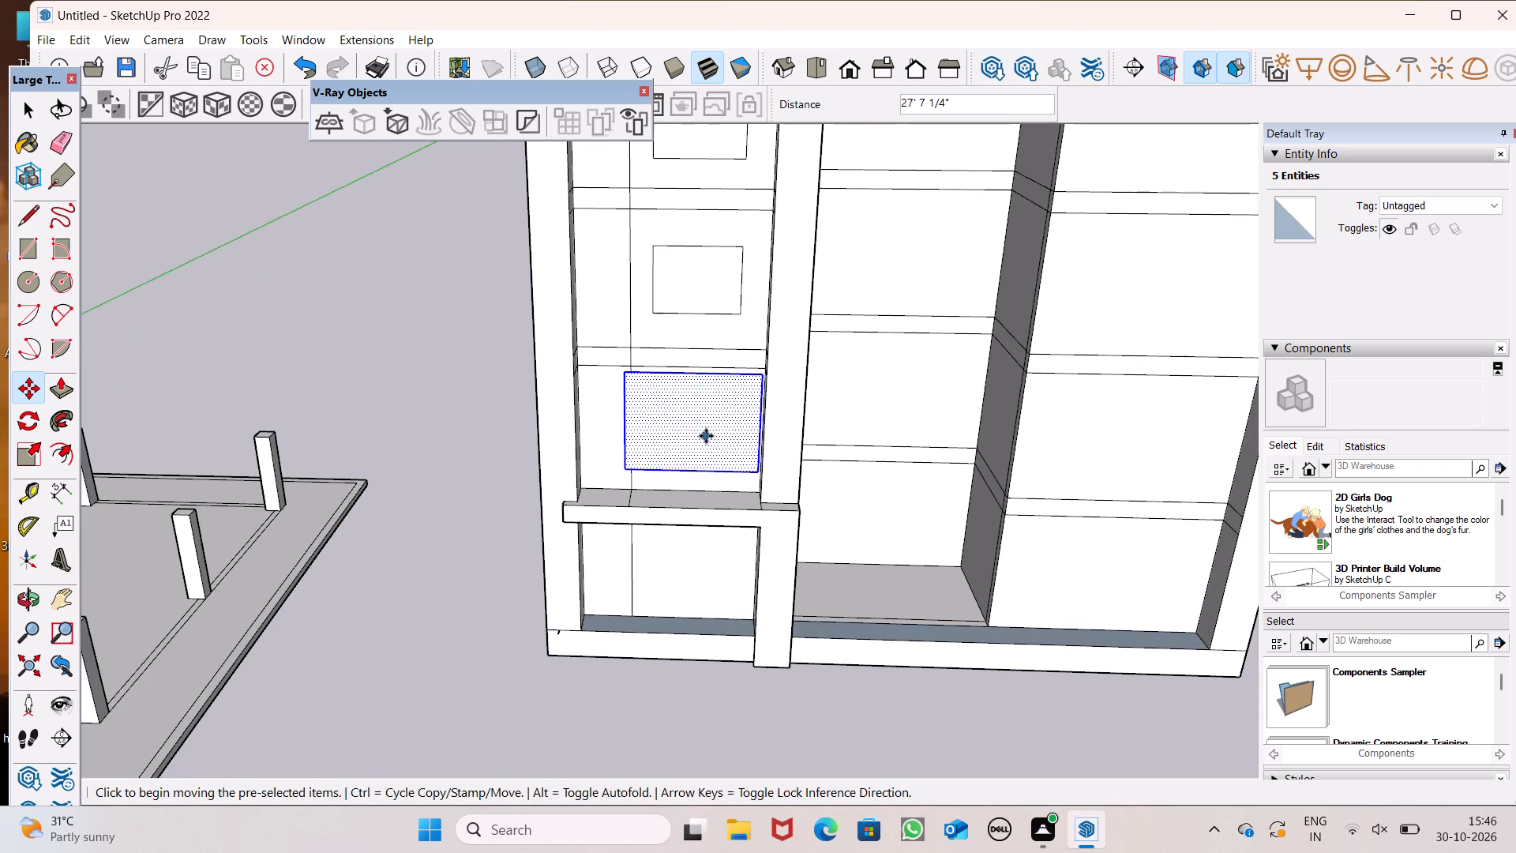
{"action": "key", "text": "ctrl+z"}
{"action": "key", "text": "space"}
Copy the lower window rectangle about 11' 10" straight down onto the left bay's storey just above the projecting band.
{"action": "middle_click_drag", "start_coordinate": [711, 420], "coordinate": [740, 307]}
{"action": "scroll", "coordinate": [730, 269], "scroll_direction": "up", "scroll_amount": 3}
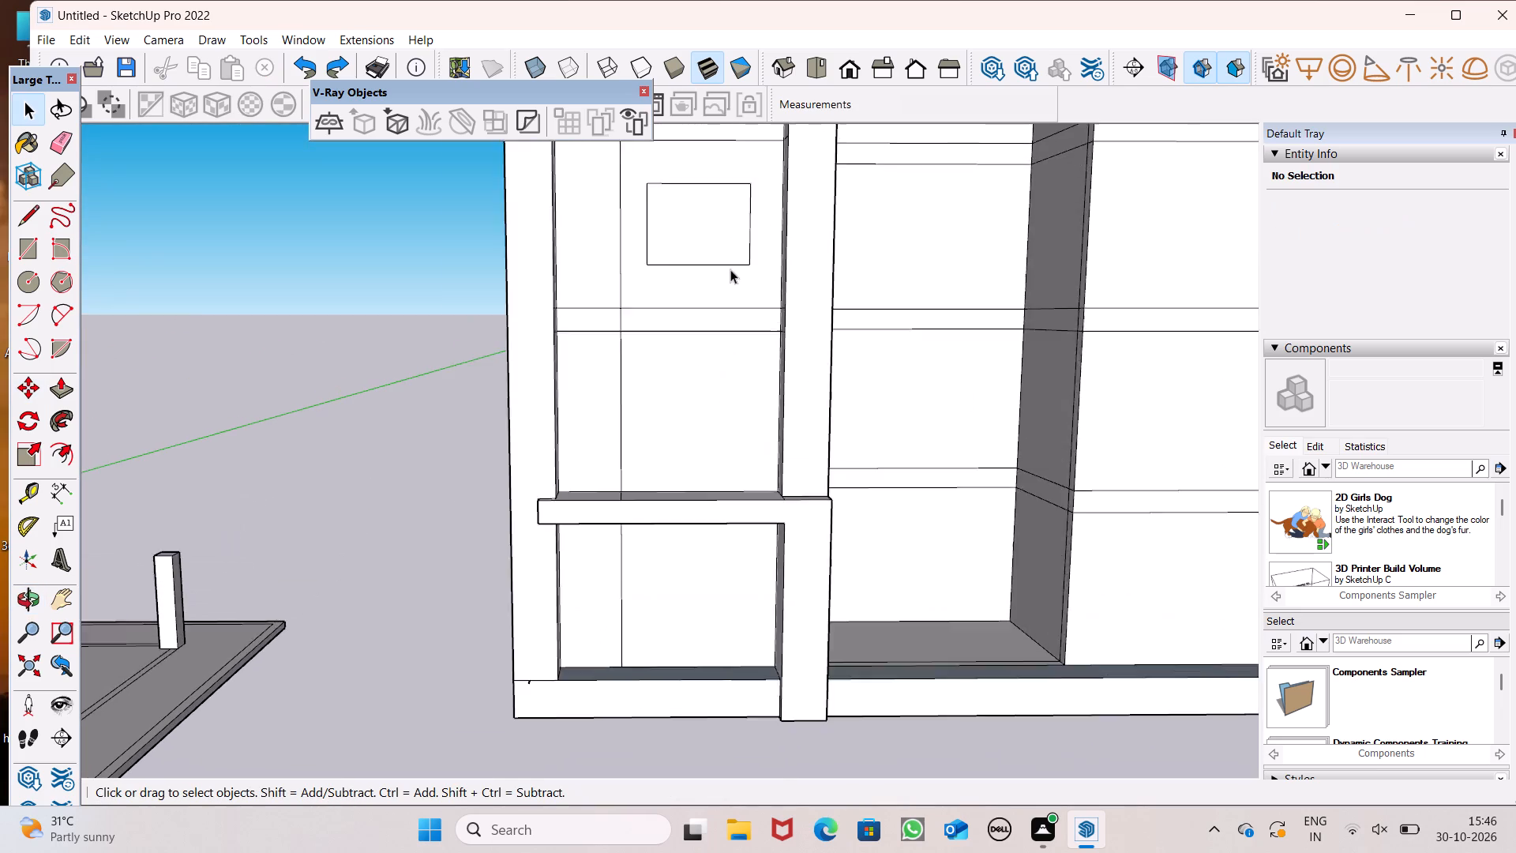
{"action": "scroll", "coordinate": [730, 269], "scroll_direction": "up", "scroll_amount": 1}
{"action": "double_click", "coordinate": [696, 247]}
{"action": "key", "text": "m"}
{"action": "key", "text": "Return"}
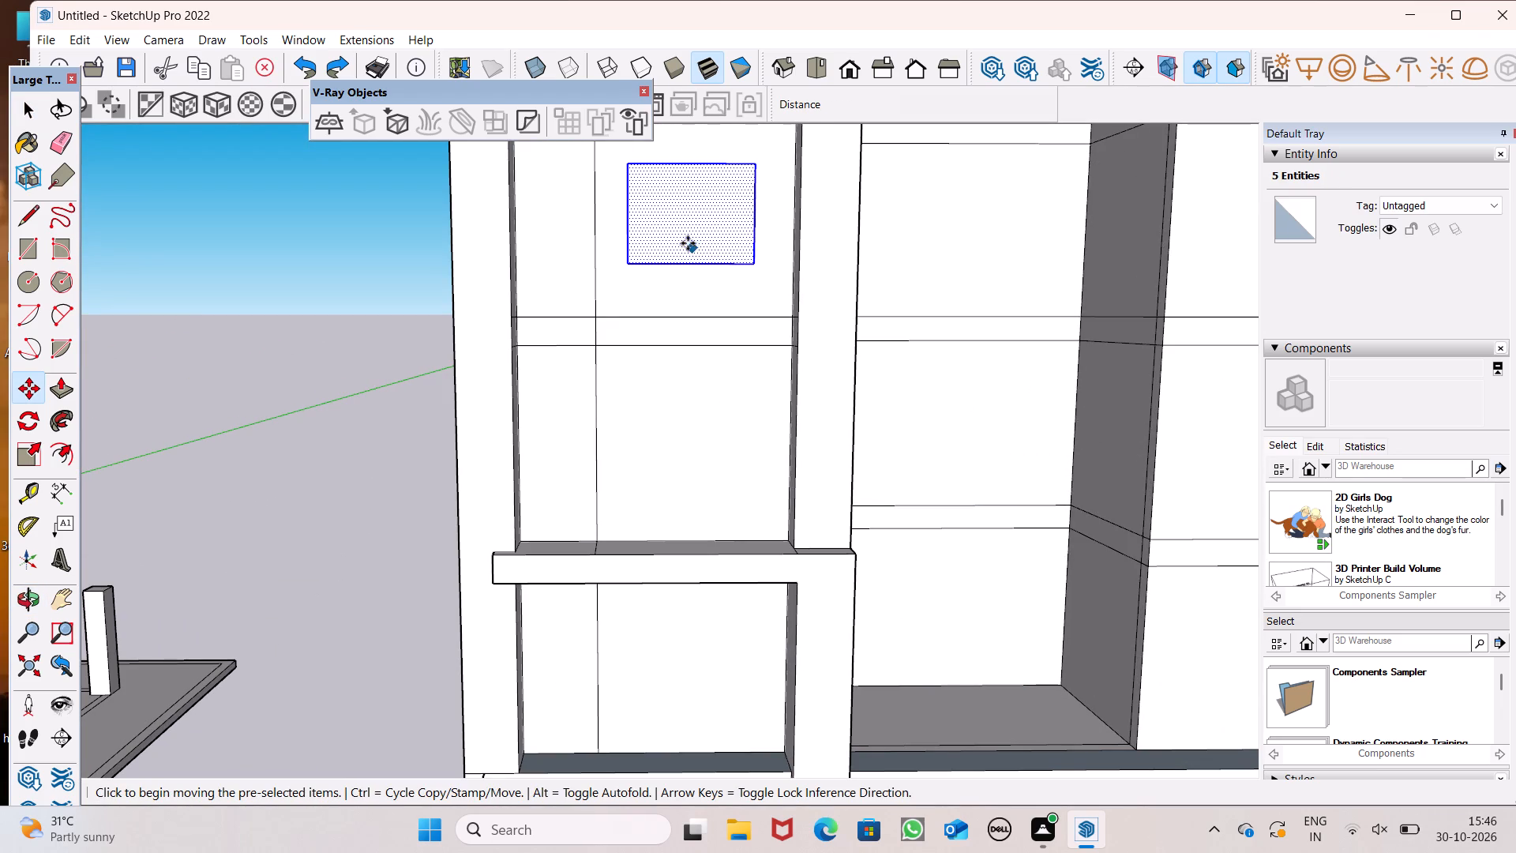
{"action": "left_click_drag", "start_coordinate": [687, 242], "coordinate": [674, 458]}
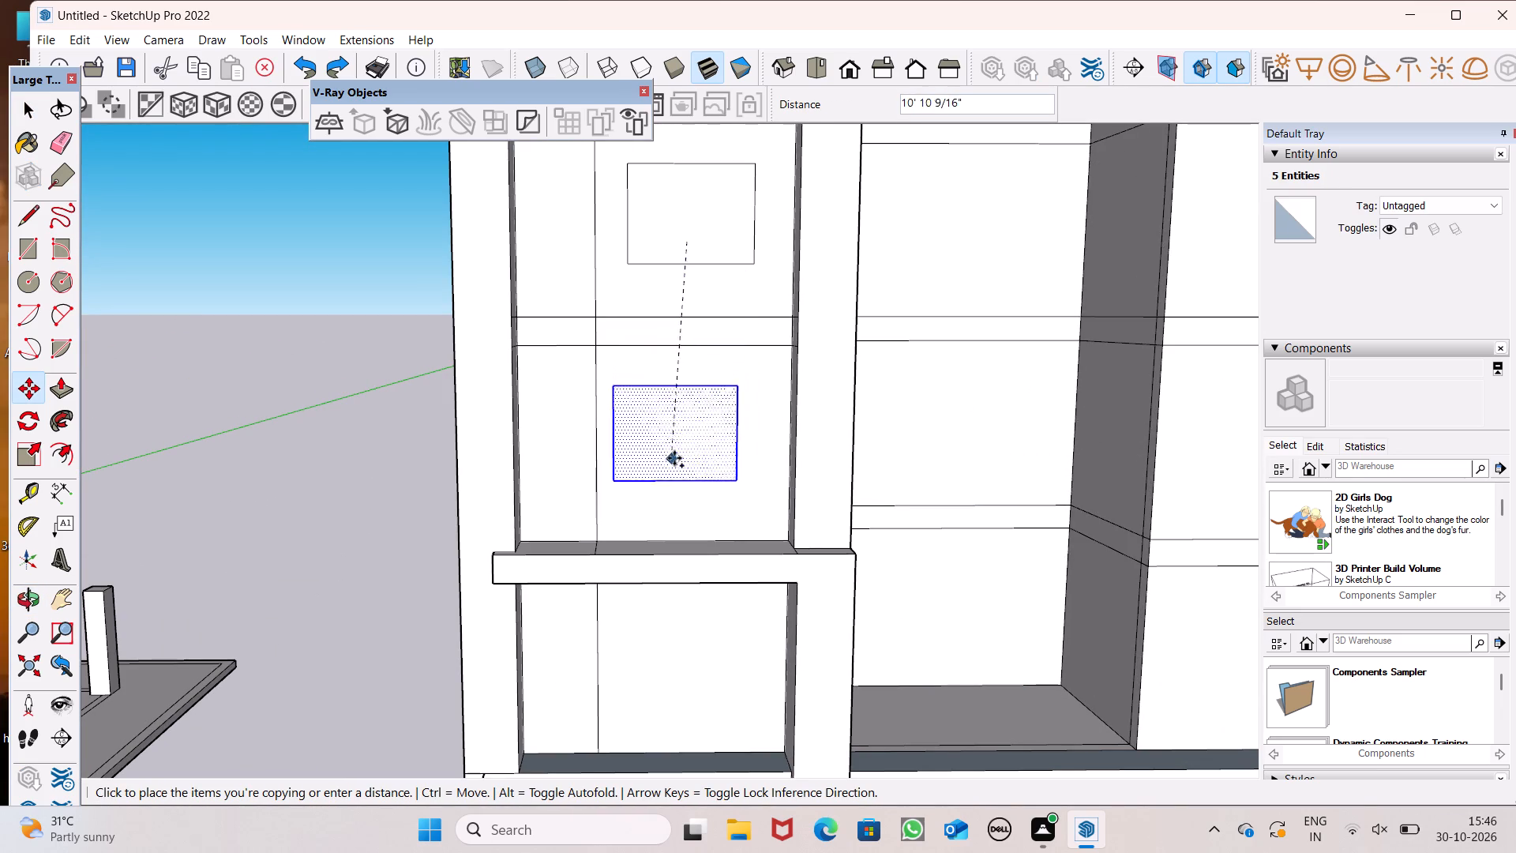
{"action": "left_click_drag", "start_coordinate": [674, 458], "coordinate": [687, 479]}
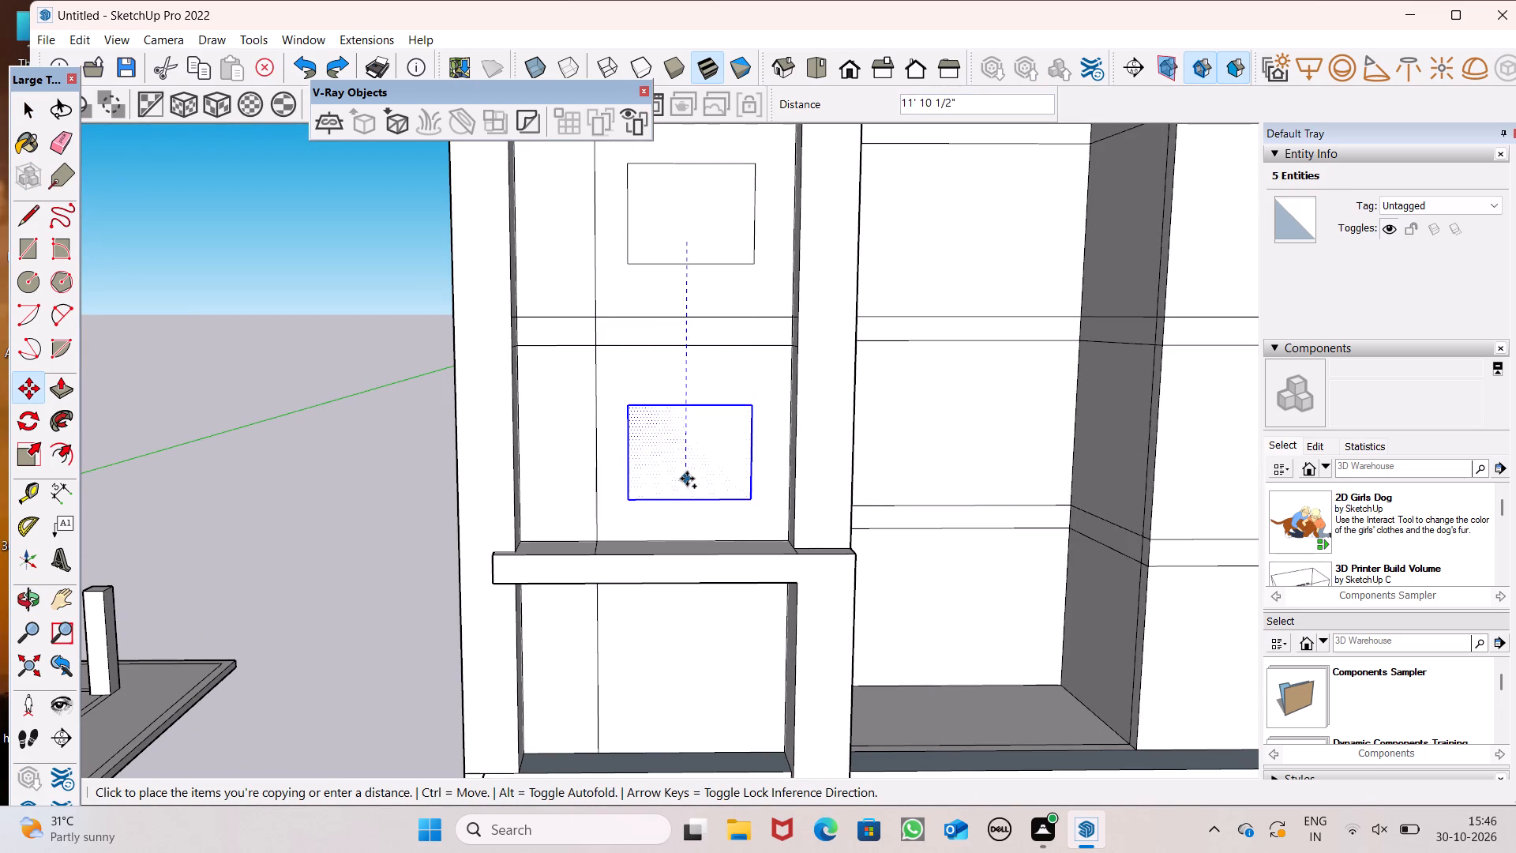
{"action": "left_click_drag", "start_coordinate": [687, 479], "coordinate": [689, 474]}
Copy the window above the projecting band about 11' 8" straight down onto the left bay's ground storey and deselect it.
{"action": "scroll", "coordinate": [740, 240], "scroll_direction": "down", "scroll_amount": 8}
{"action": "scroll", "coordinate": [709, 382], "scroll_direction": "up", "scroll_amount": 5}
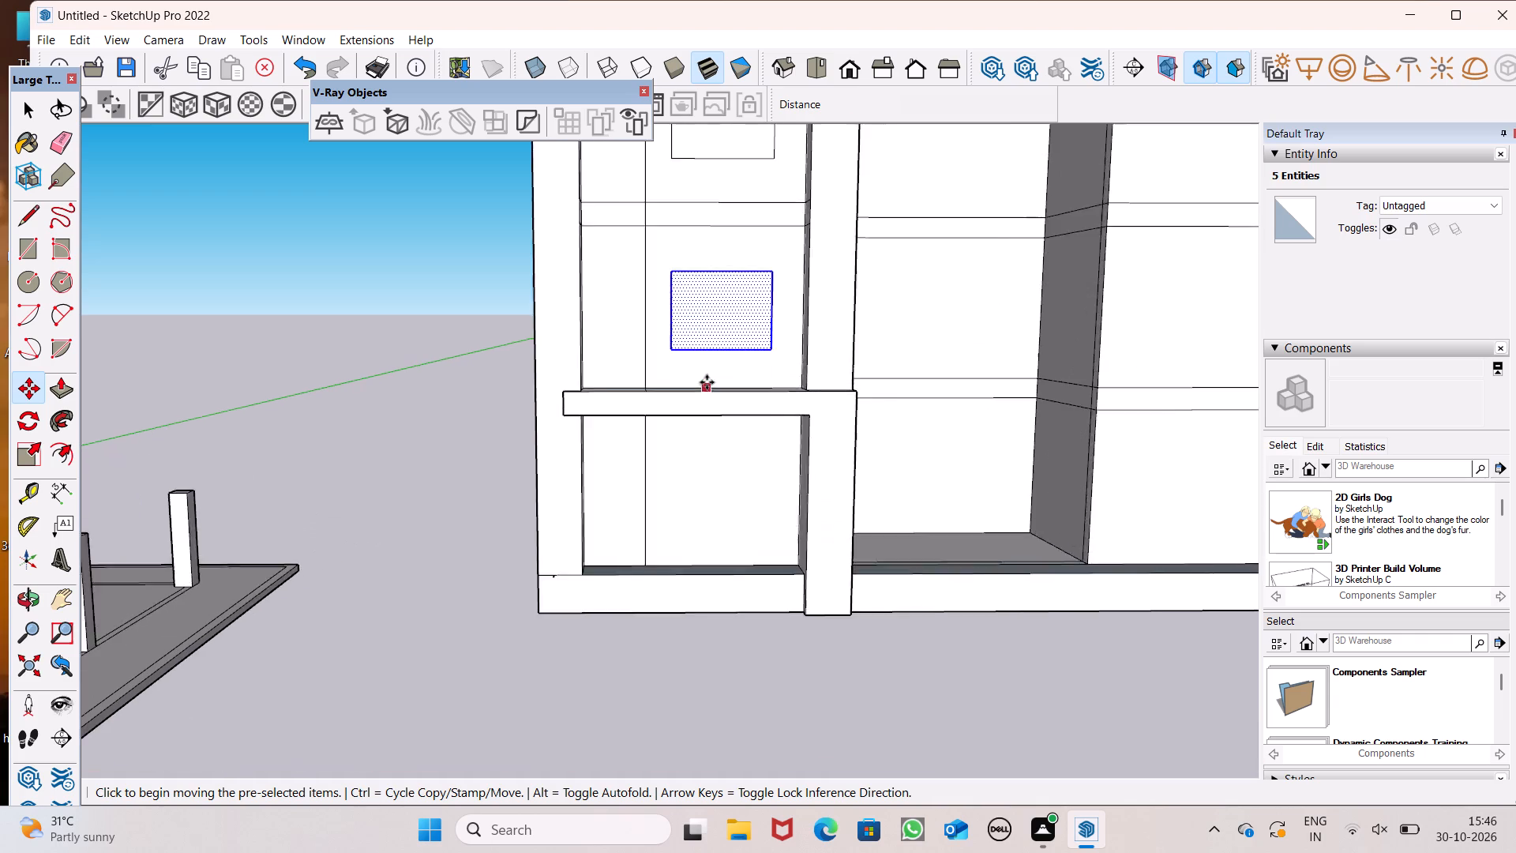
{"action": "scroll", "coordinate": [707, 382], "scroll_direction": "up", "scroll_amount": 2}
{"action": "left_click_drag", "start_coordinate": [699, 319], "coordinate": [700, 330]}
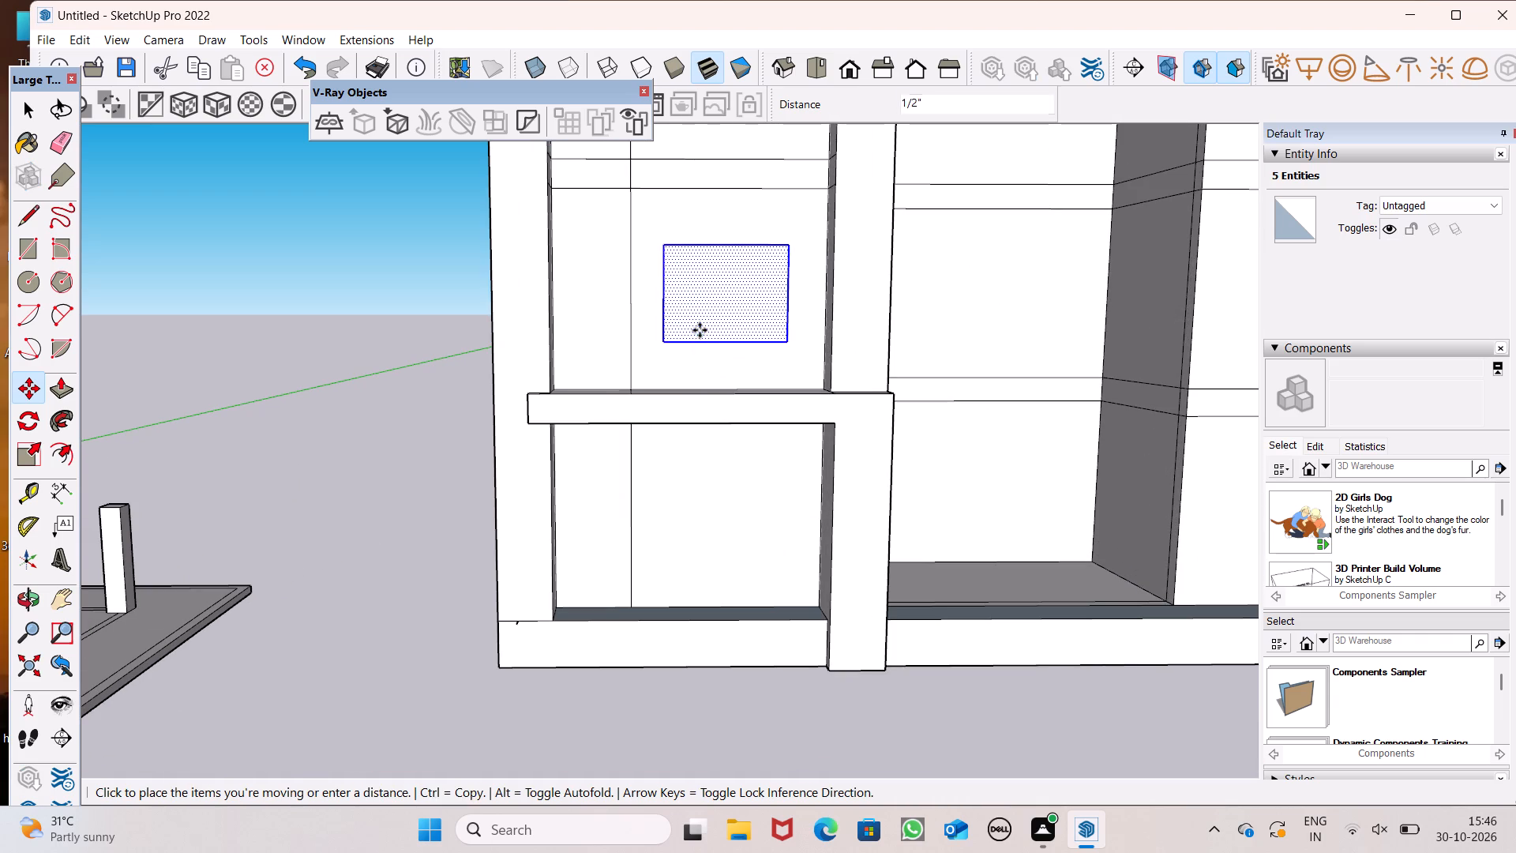
{"action": "left_click_drag", "start_coordinate": [700, 330], "coordinate": [707, 547]}
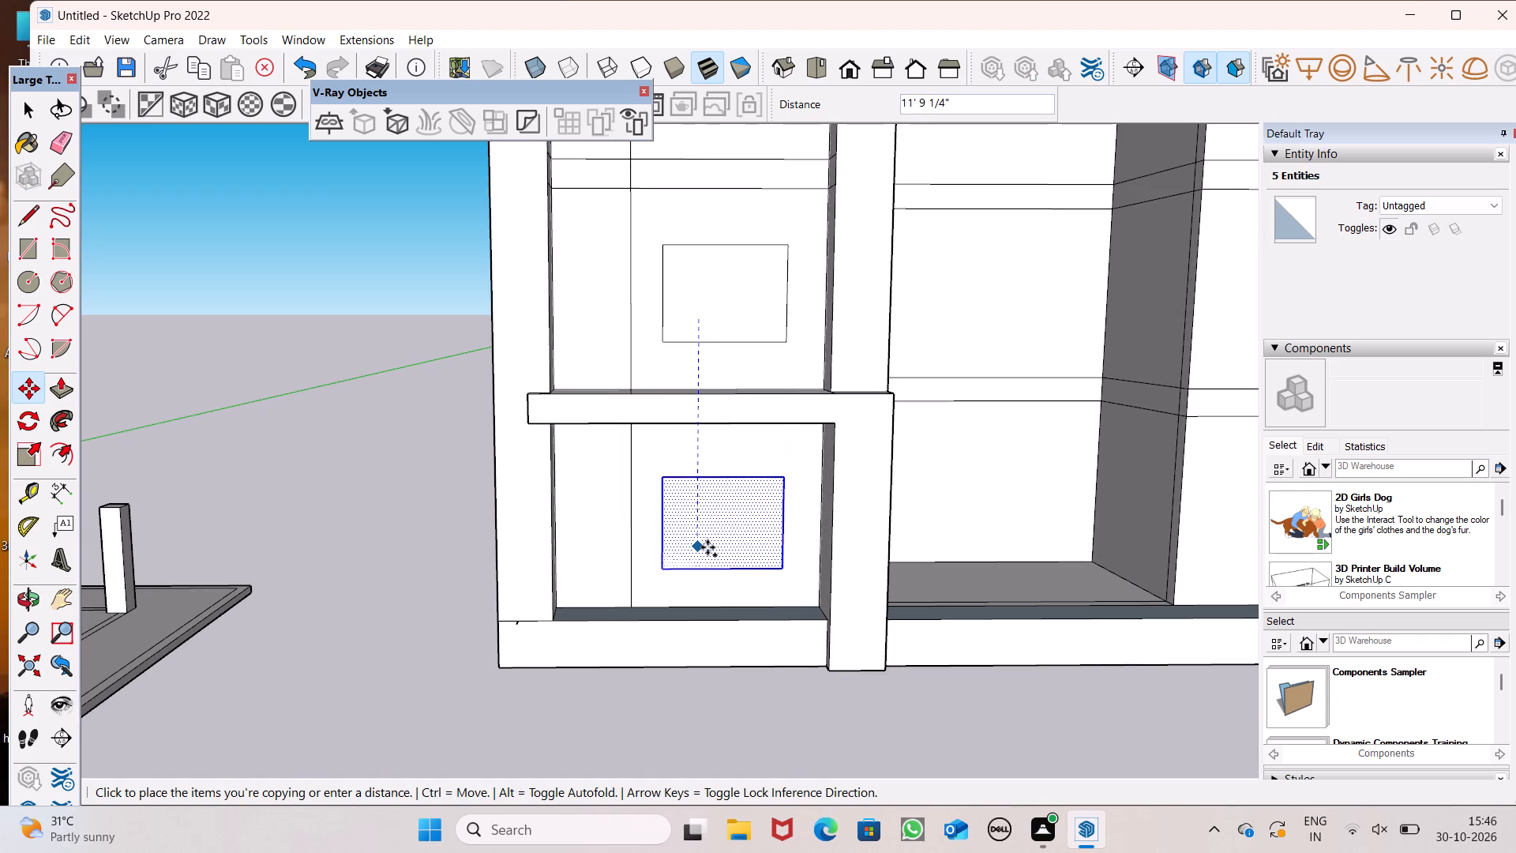
{"action": "left_click_drag", "start_coordinate": [707, 547], "coordinate": [708, 547]}
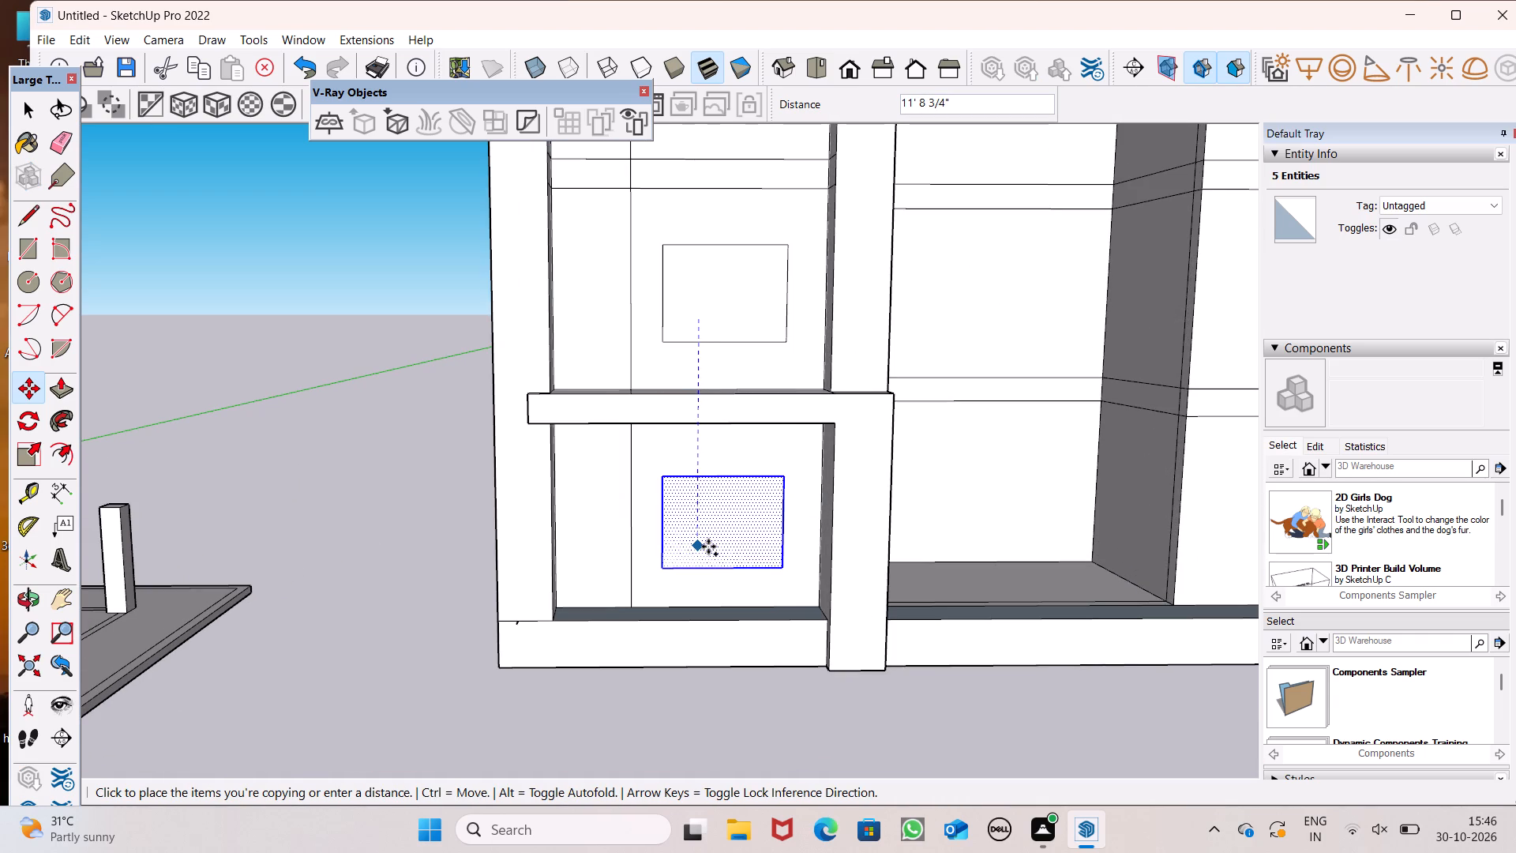
{"action": "left_click_drag", "start_coordinate": [708, 547], "coordinate": [708, 542]}
{"action": "scroll", "coordinate": [670, 461], "scroll_direction": "down", "scroll_amount": 7}
{"action": "key", "text": "space"}
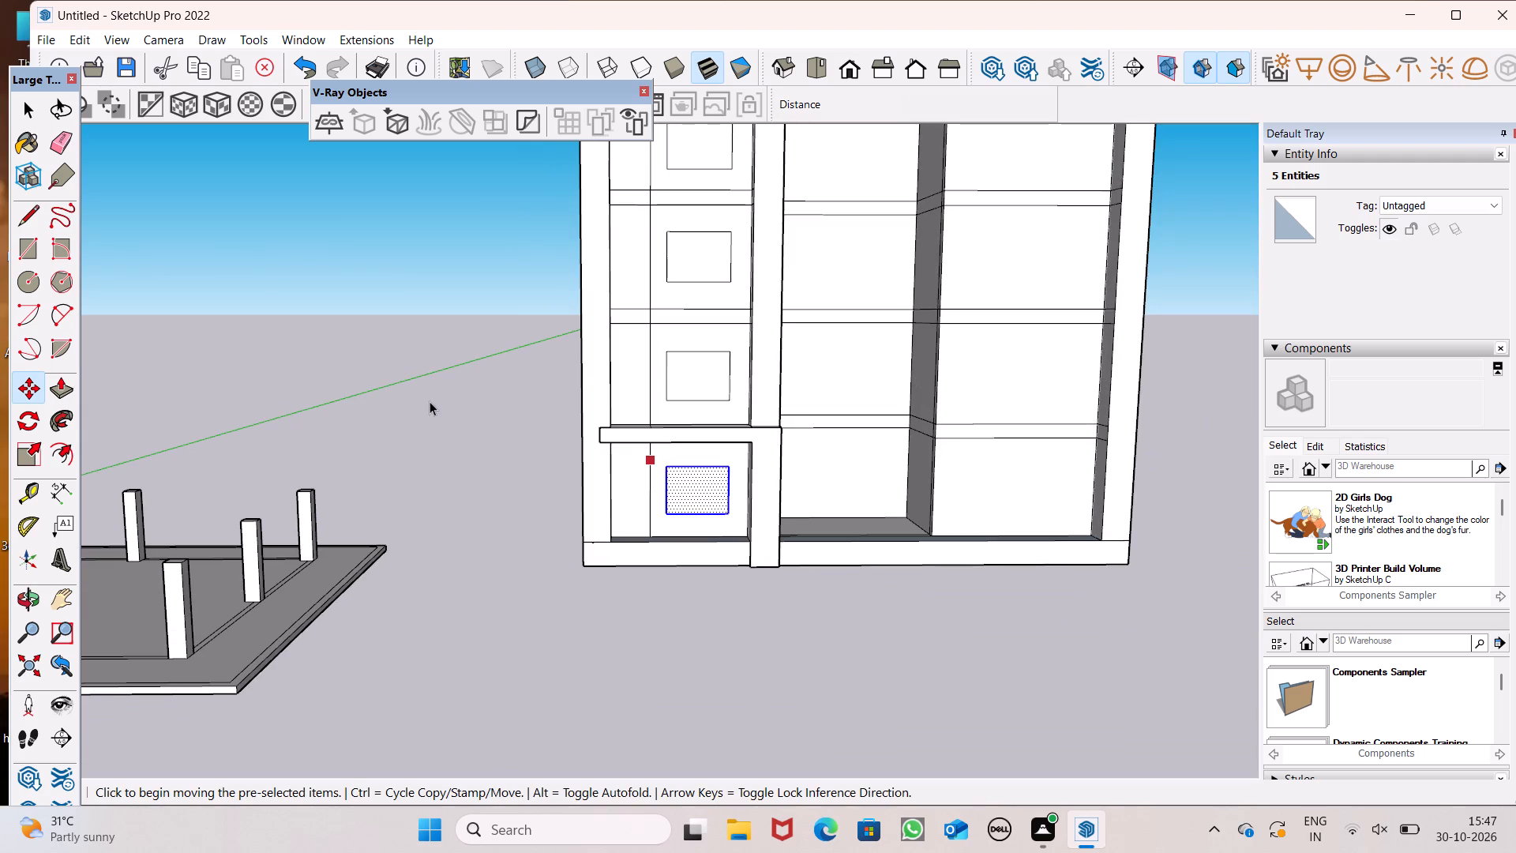
{"action": "left_click", "coordinate": [430, 401]}
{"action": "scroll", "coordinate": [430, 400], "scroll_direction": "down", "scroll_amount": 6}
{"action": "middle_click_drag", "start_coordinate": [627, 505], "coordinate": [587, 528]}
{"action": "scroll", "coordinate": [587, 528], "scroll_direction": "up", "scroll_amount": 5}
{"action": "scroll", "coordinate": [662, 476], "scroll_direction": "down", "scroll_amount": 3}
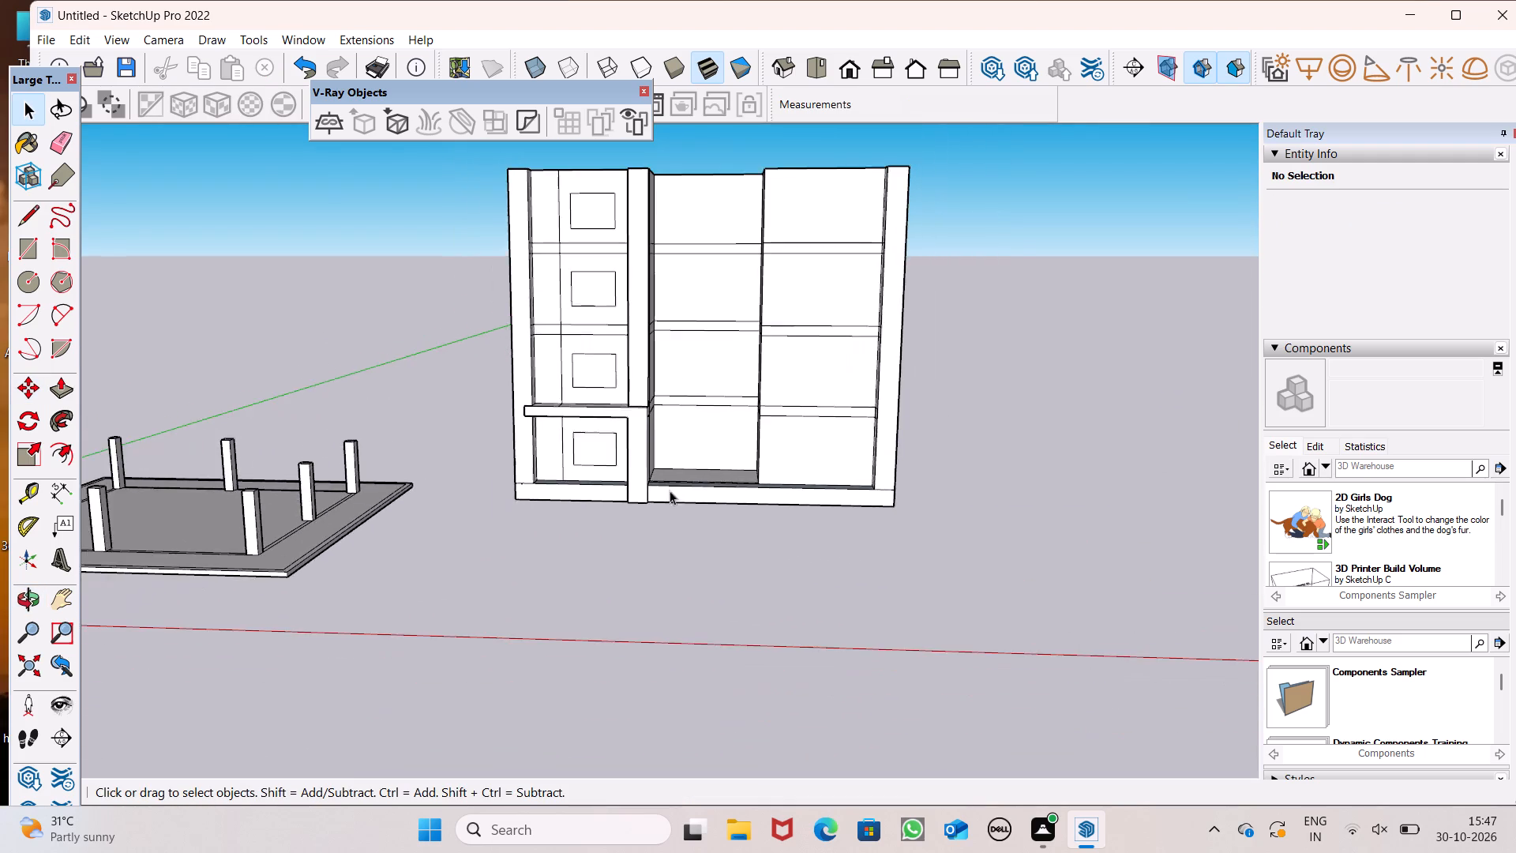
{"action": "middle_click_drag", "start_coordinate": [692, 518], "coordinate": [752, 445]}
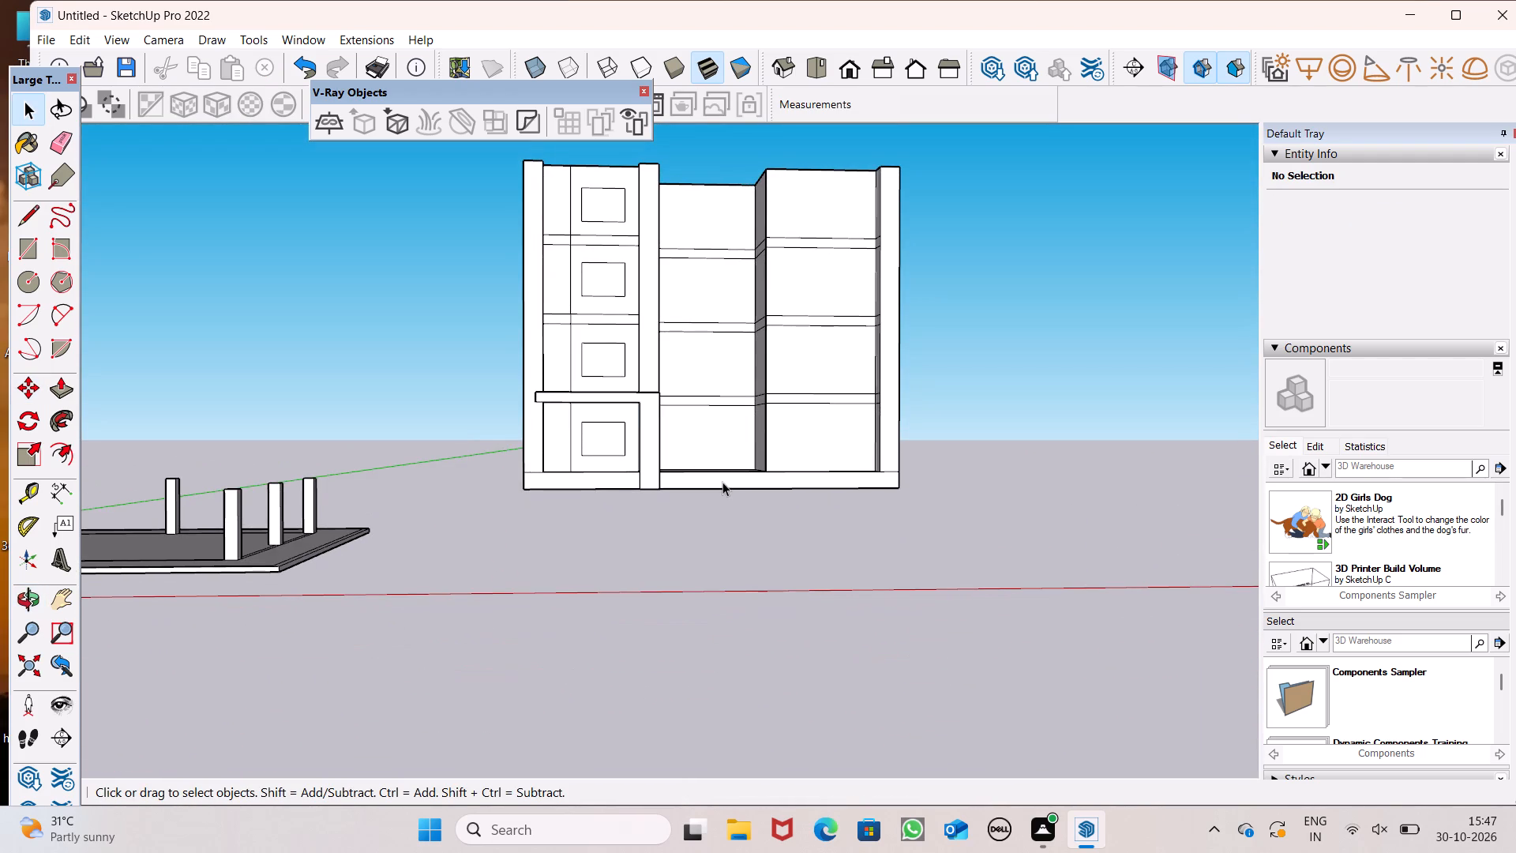
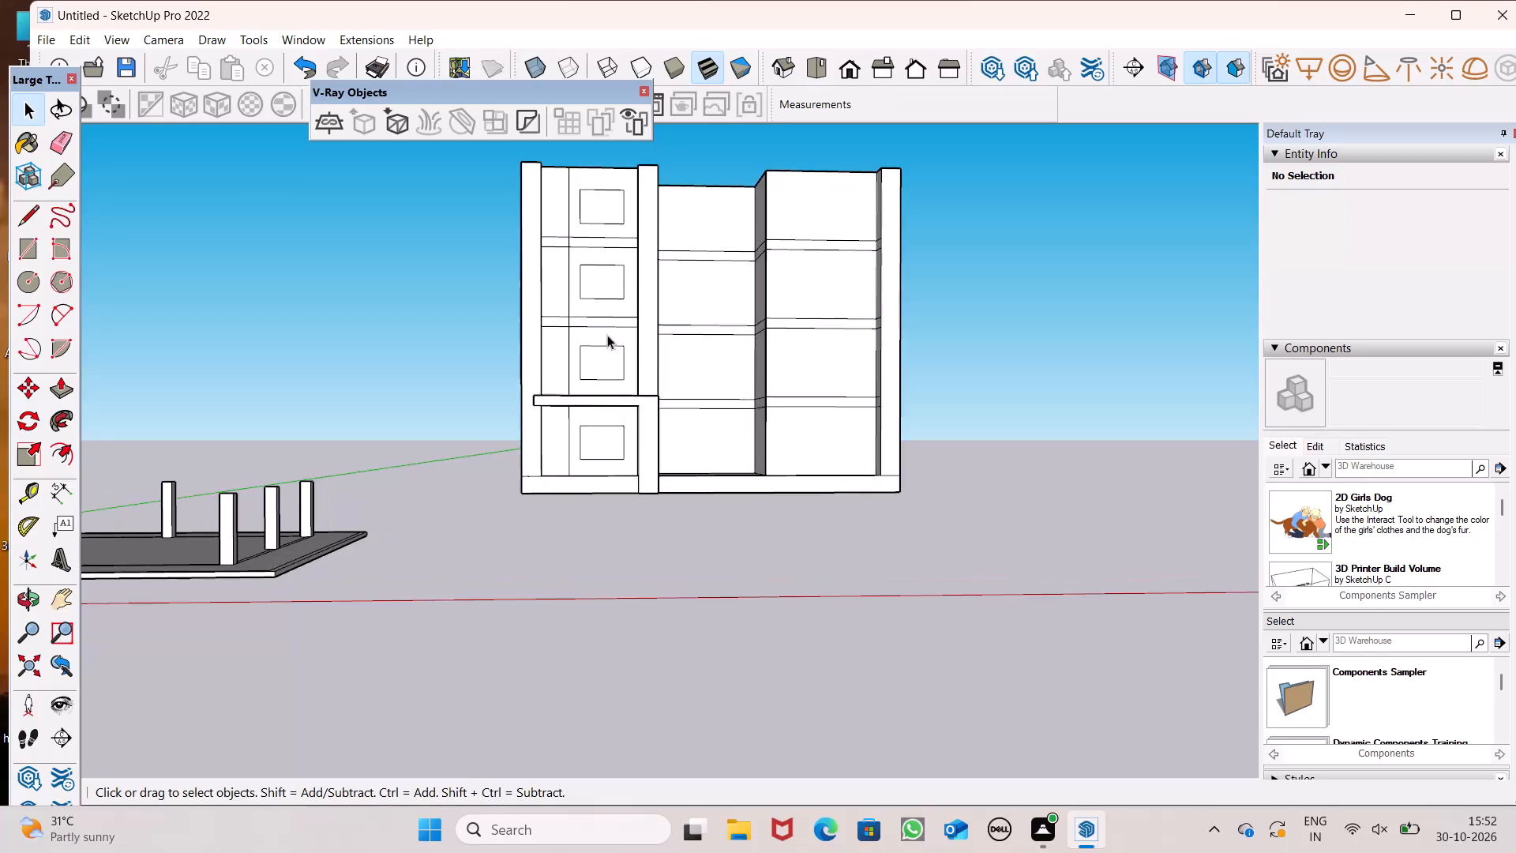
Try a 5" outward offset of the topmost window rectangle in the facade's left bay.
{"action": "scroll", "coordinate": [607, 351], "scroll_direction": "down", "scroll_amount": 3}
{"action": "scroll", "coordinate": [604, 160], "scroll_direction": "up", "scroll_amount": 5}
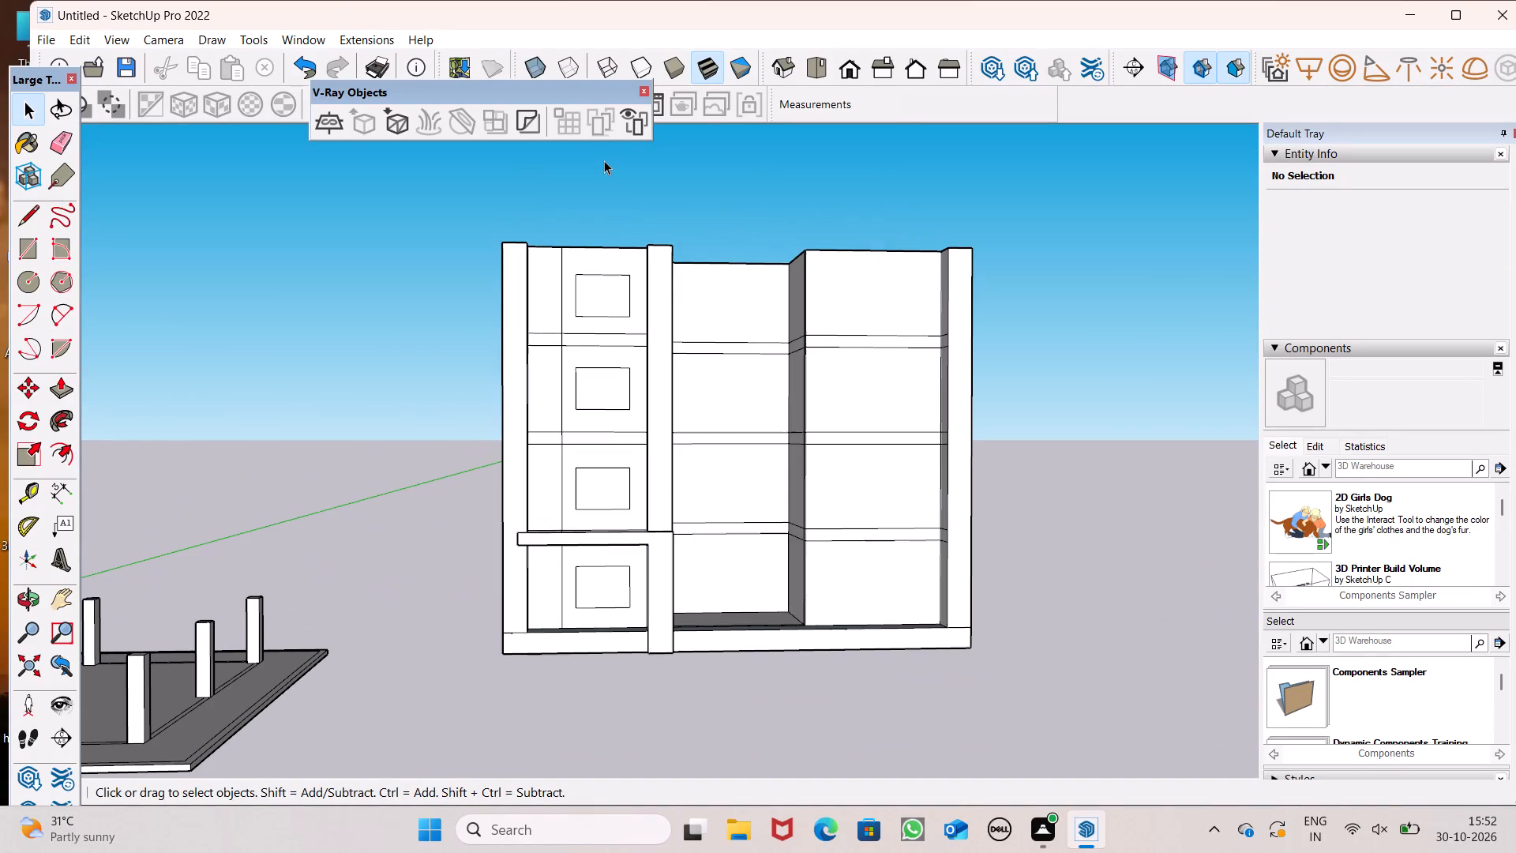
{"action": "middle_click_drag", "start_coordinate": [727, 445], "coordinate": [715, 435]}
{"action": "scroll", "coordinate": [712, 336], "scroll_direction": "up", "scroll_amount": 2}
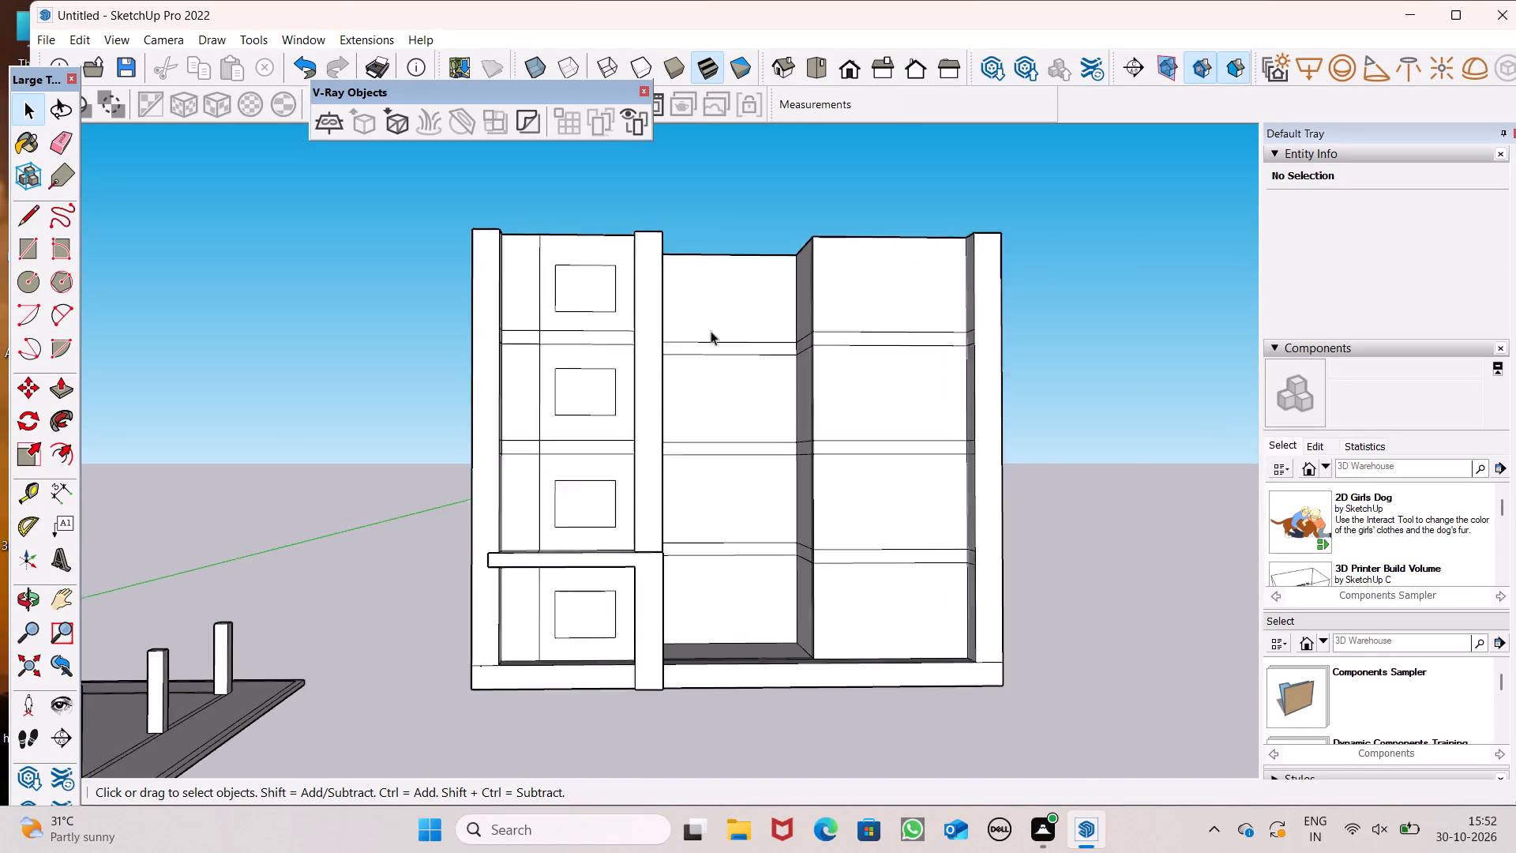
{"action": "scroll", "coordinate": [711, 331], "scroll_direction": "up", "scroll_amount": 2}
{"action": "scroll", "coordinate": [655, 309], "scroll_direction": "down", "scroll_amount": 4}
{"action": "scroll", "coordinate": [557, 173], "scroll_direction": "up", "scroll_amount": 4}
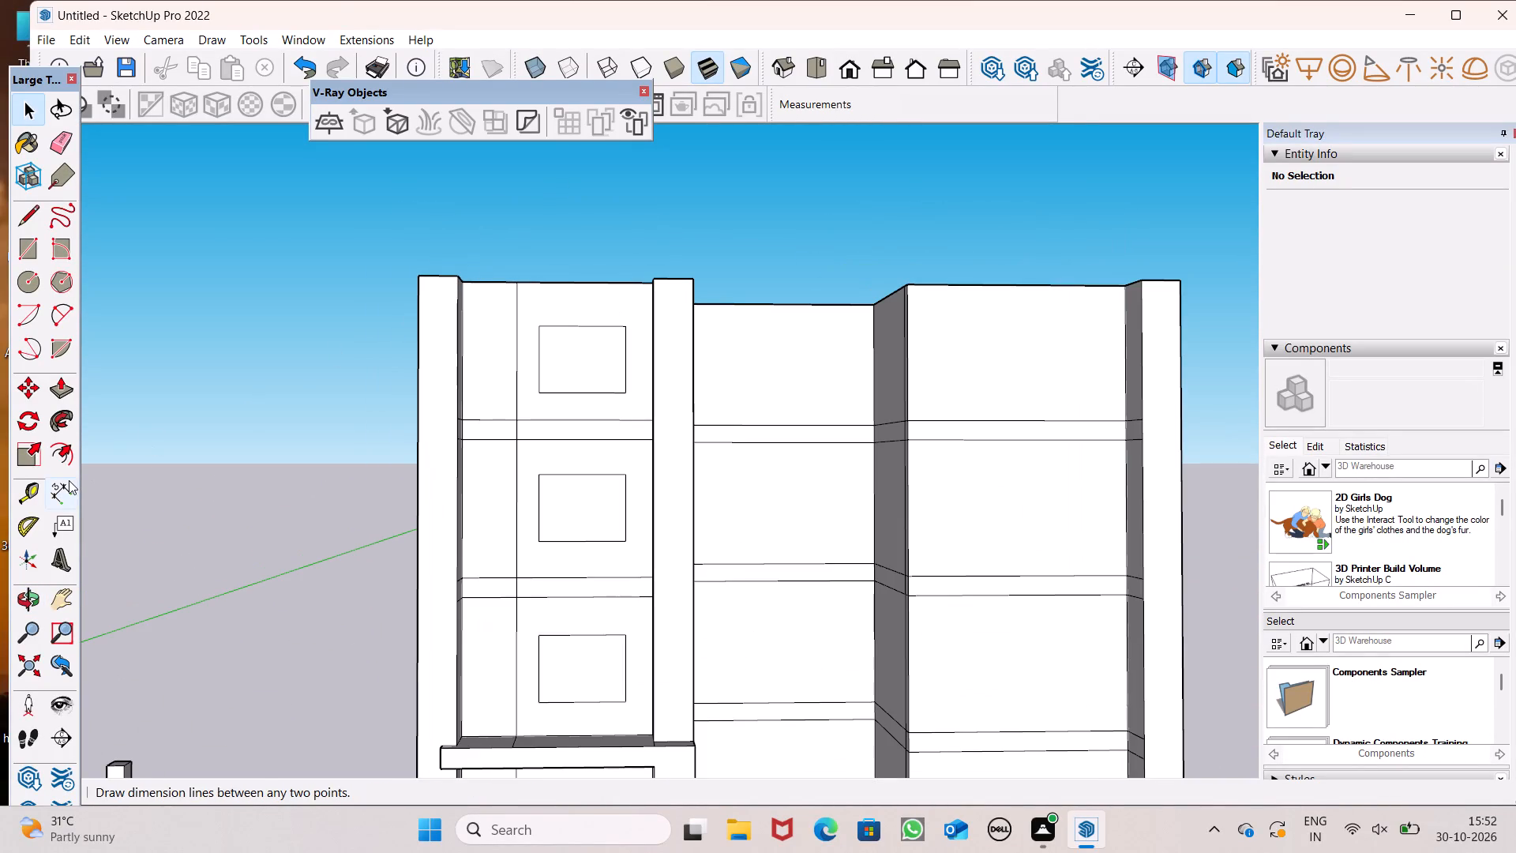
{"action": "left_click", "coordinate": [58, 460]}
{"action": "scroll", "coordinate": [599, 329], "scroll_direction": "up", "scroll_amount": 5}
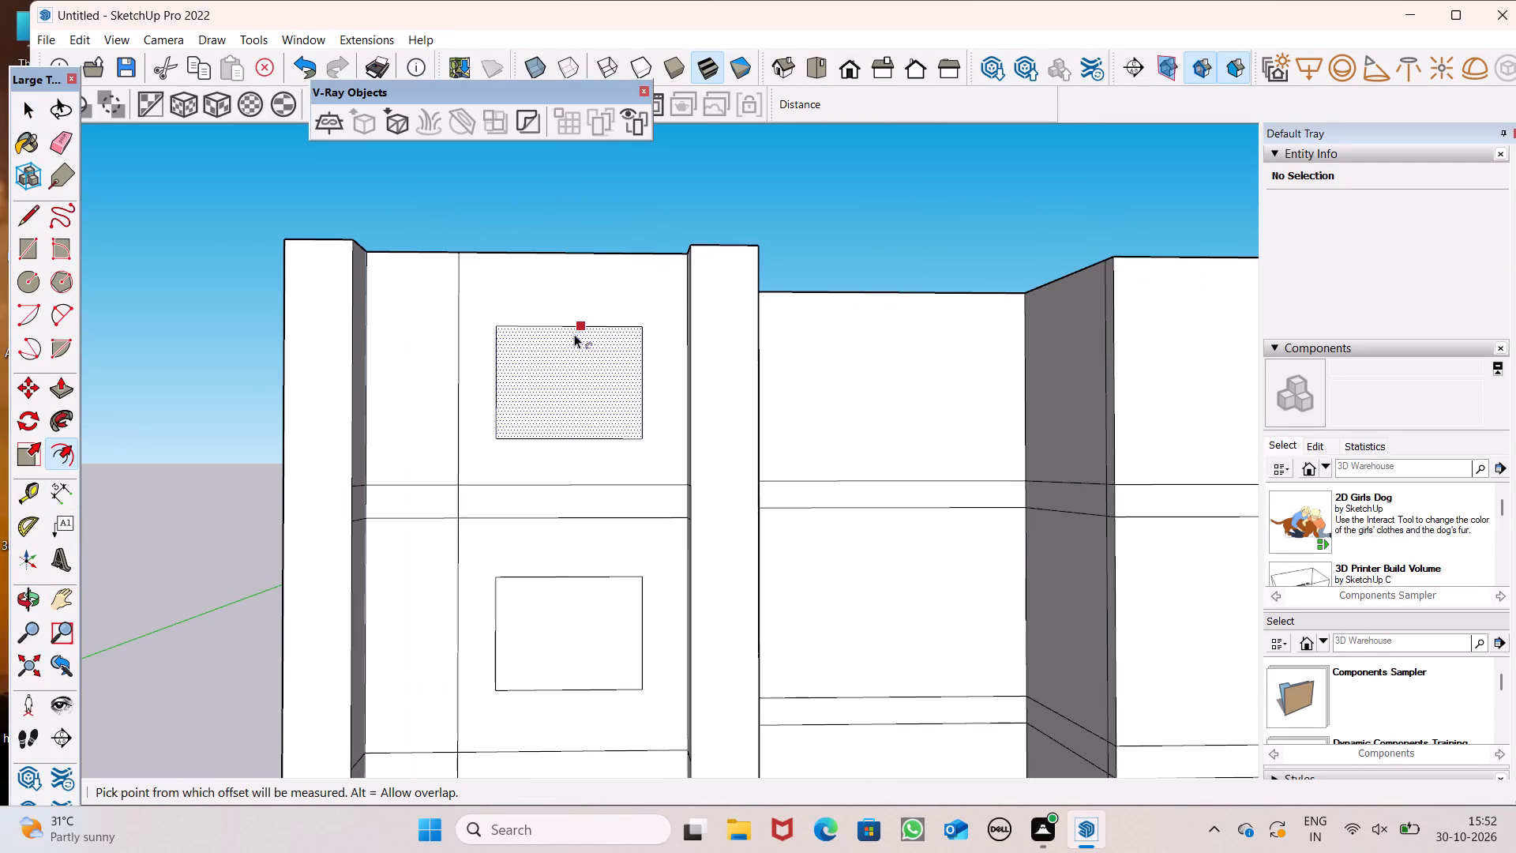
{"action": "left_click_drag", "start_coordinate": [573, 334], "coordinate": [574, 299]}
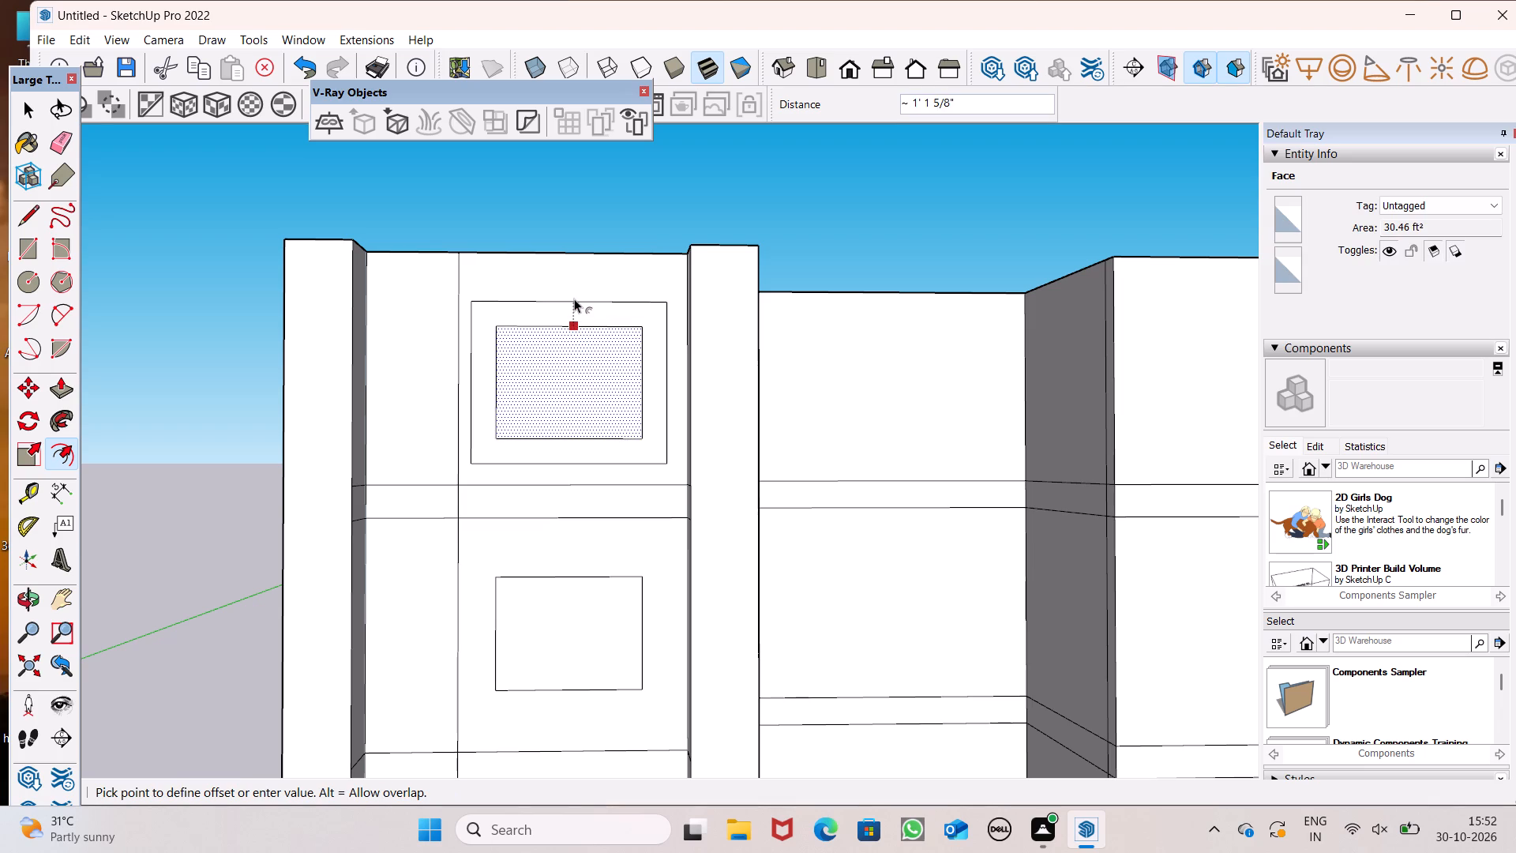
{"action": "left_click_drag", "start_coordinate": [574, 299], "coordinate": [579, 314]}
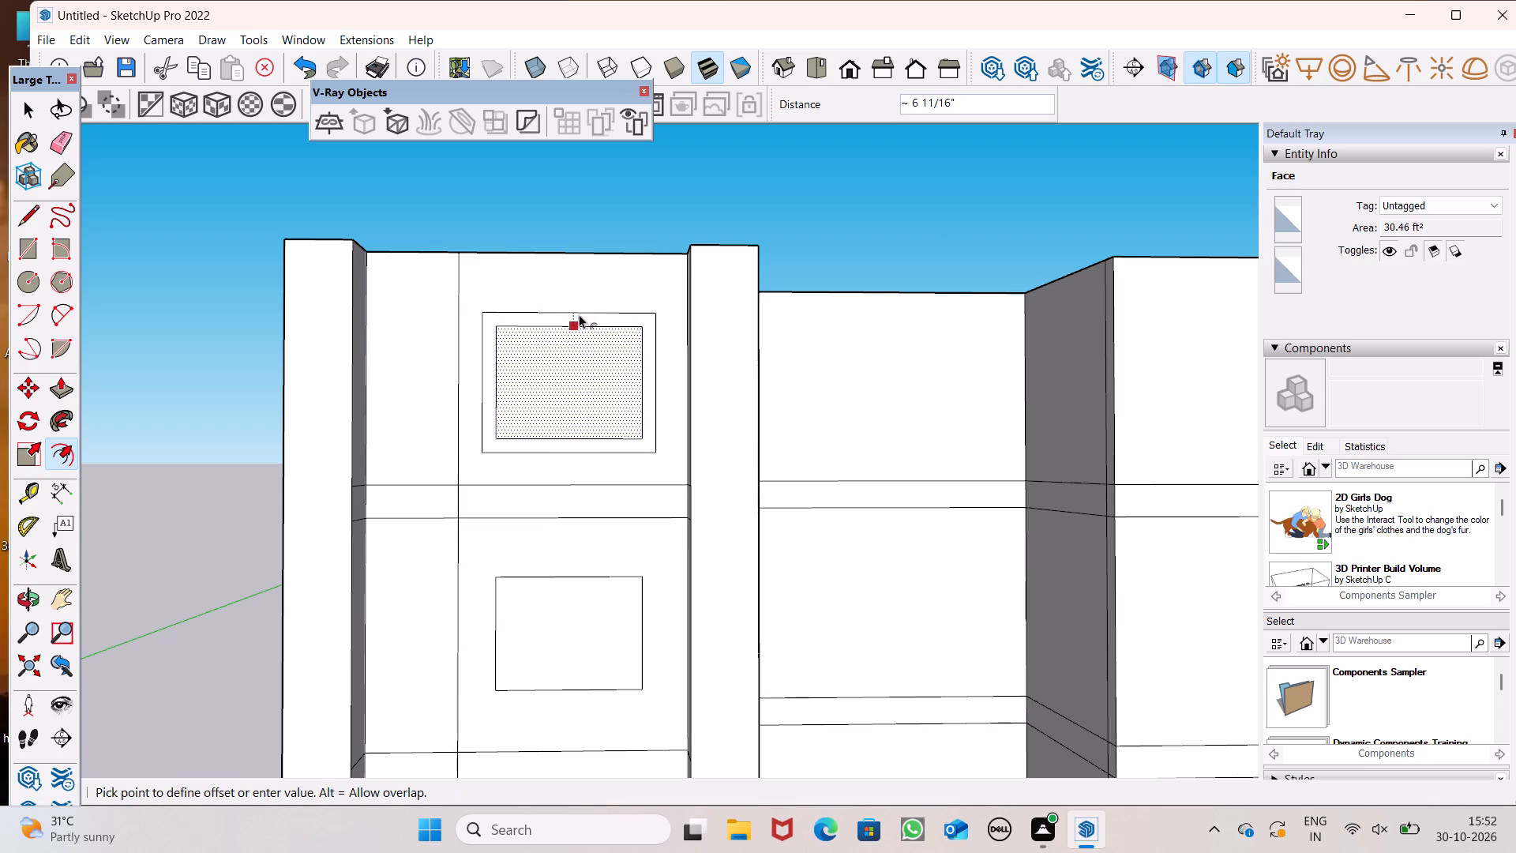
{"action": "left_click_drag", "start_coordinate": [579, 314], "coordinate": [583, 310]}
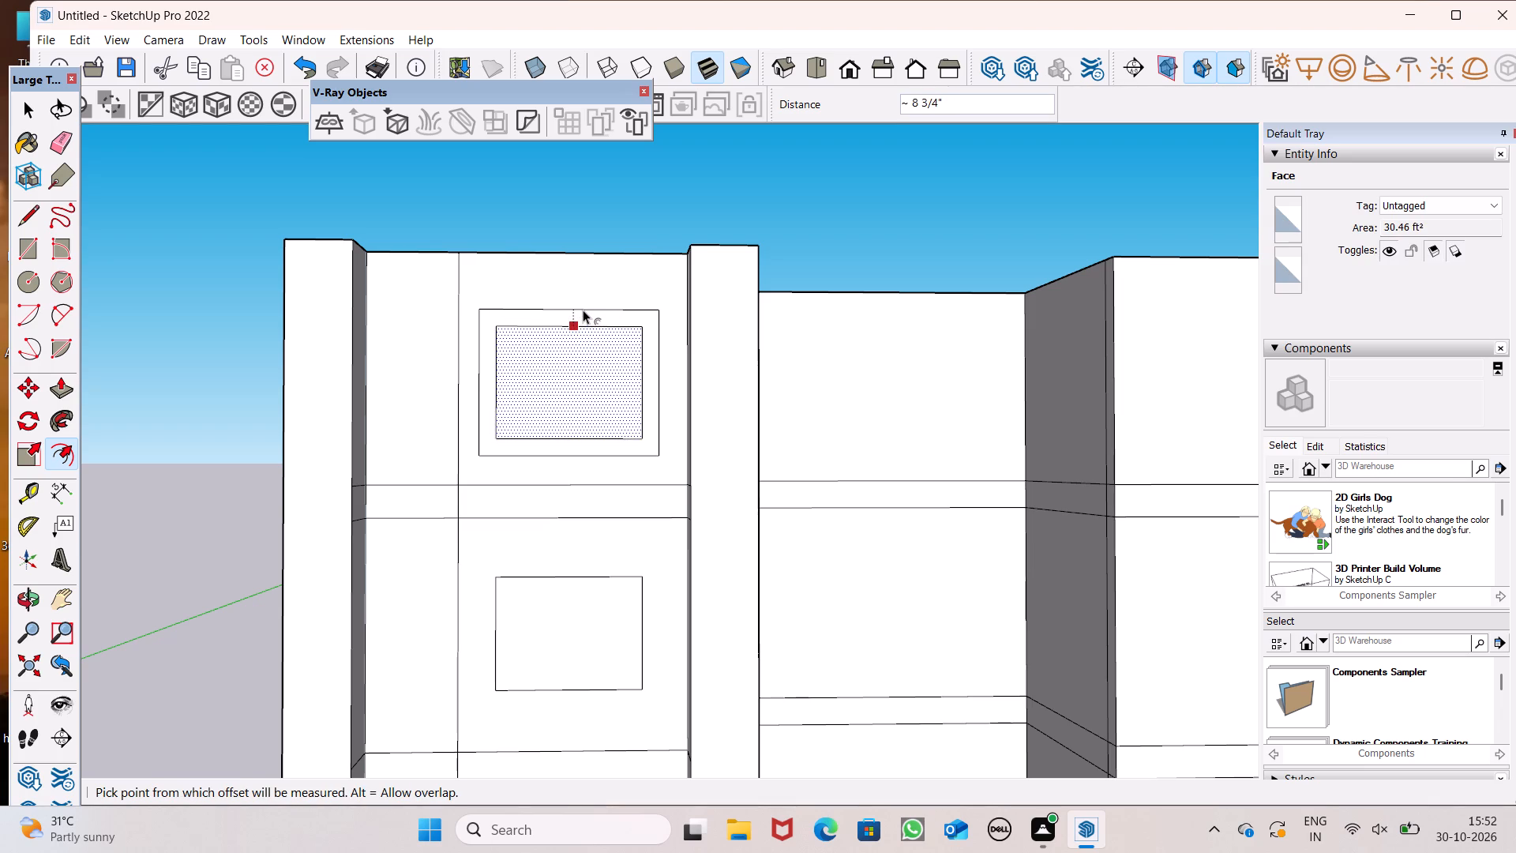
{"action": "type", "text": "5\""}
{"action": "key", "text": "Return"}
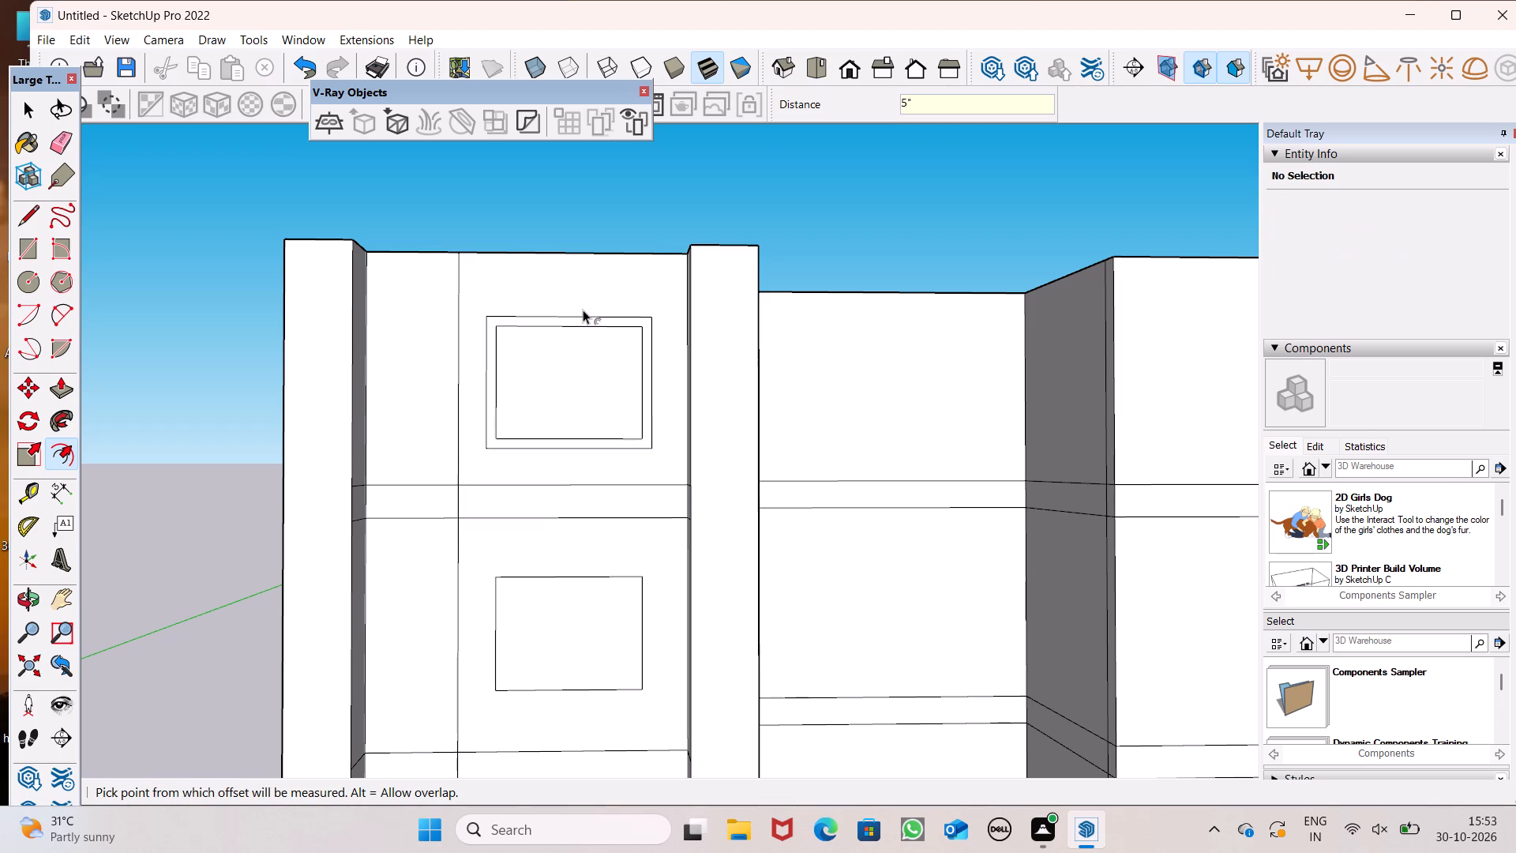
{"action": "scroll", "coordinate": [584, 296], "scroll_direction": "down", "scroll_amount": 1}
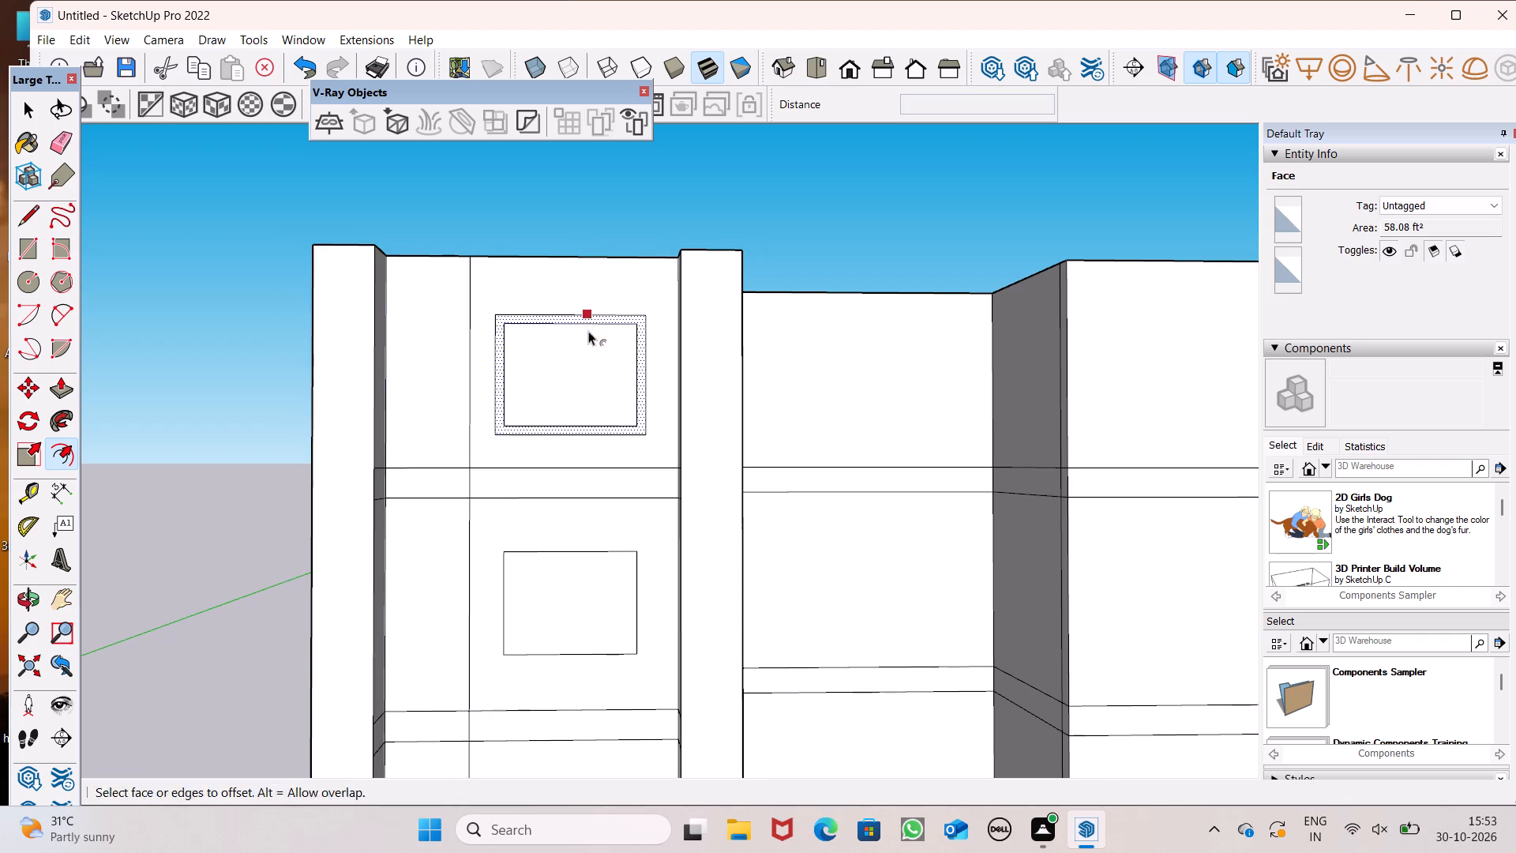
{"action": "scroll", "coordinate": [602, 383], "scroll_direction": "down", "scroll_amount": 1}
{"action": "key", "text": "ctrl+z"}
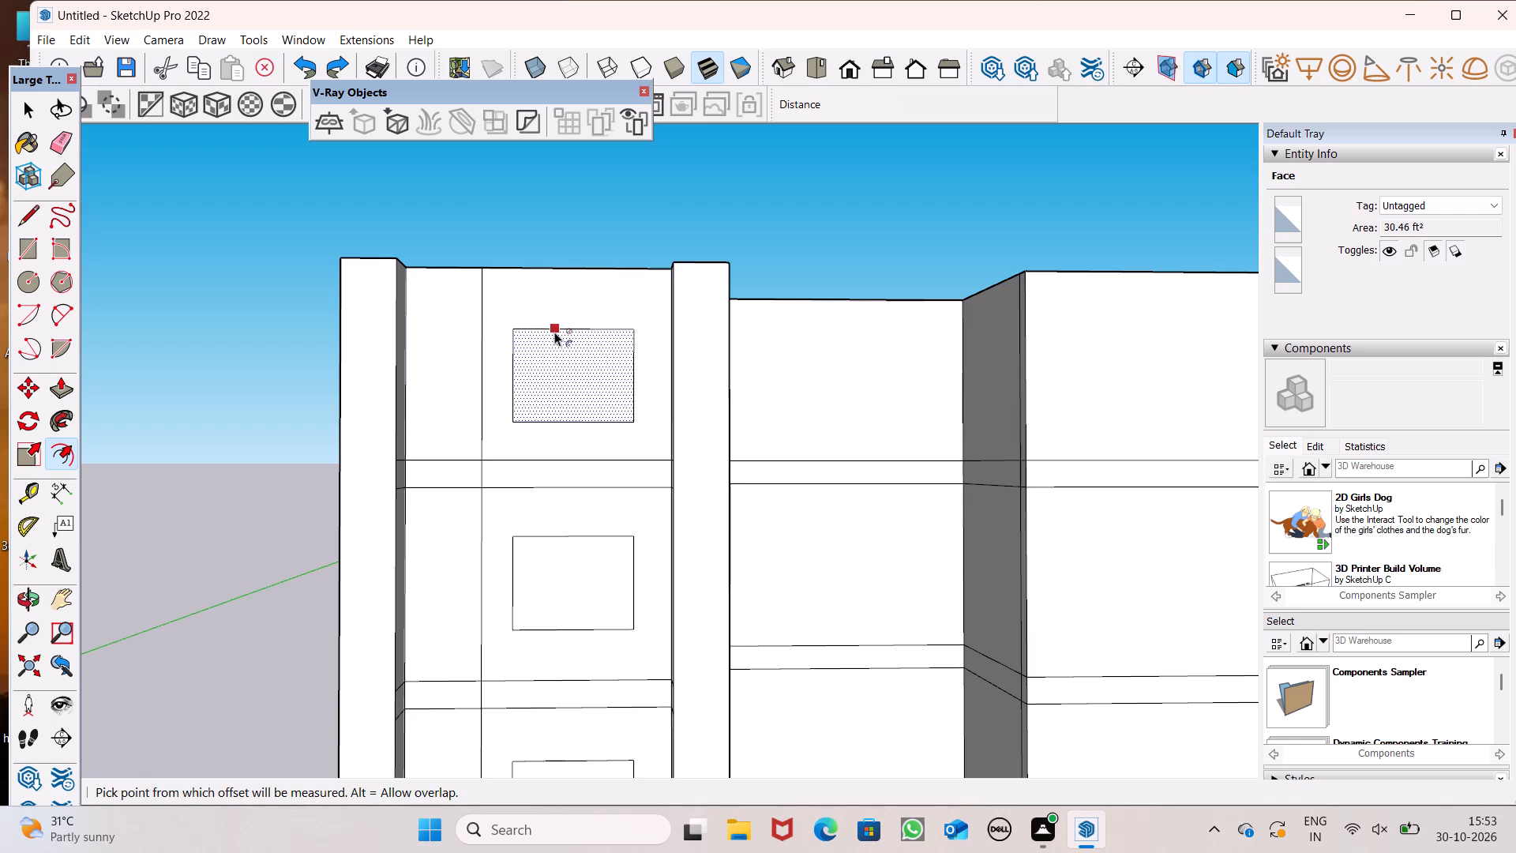
Offset the outlines of the two uppermost window rectangles in the facade's left bay outward by 4".
{"action": "left_click_drag", "start_coordinate": [542, 335], "coordinate": [542, 319]}
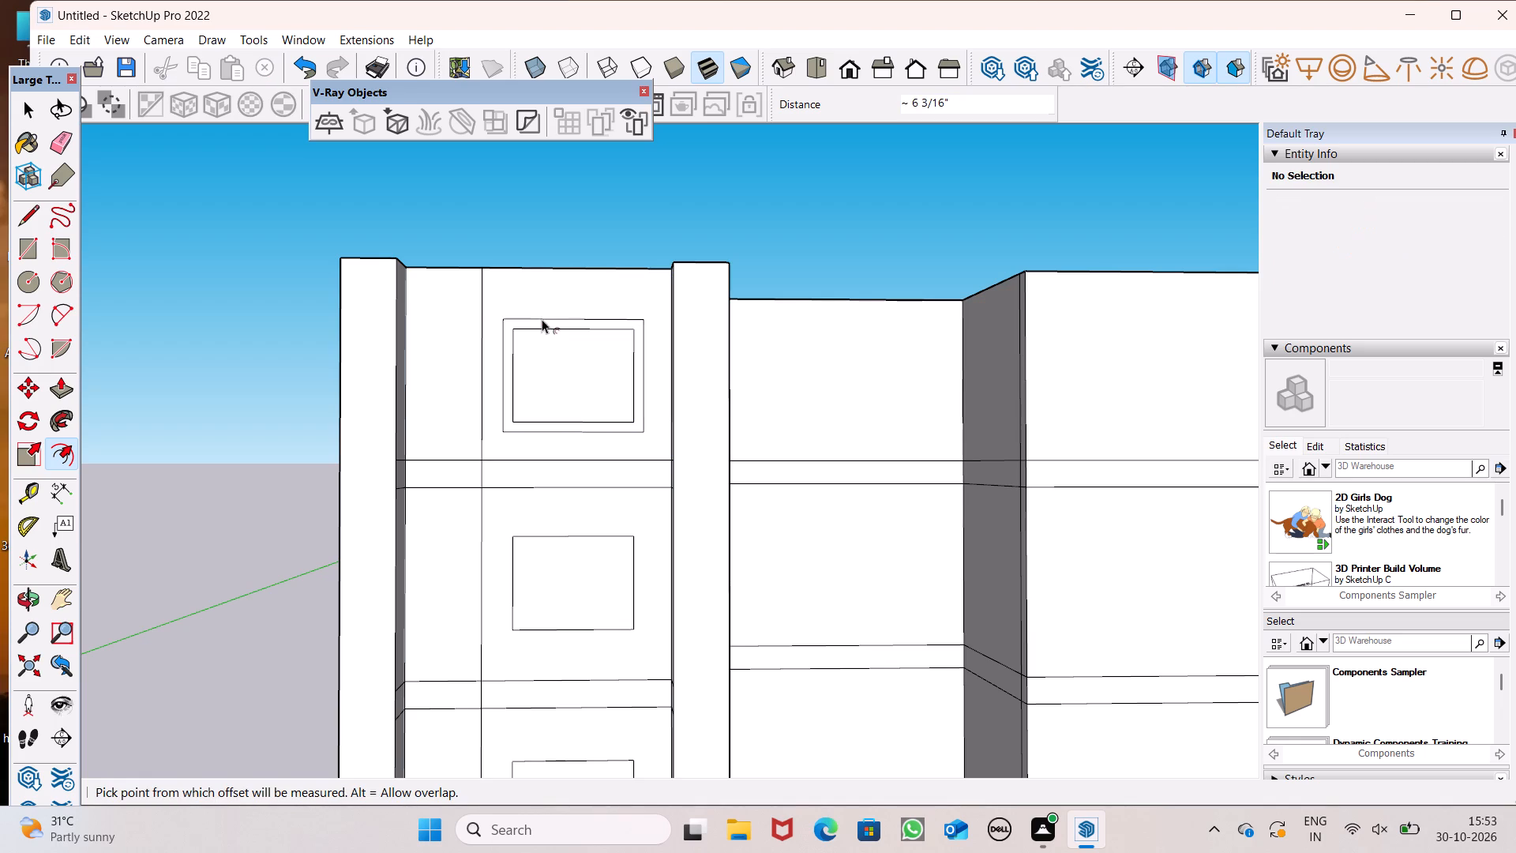
{"action": "type", "text": "4\""}
{"action": "key", "text": "Return"}
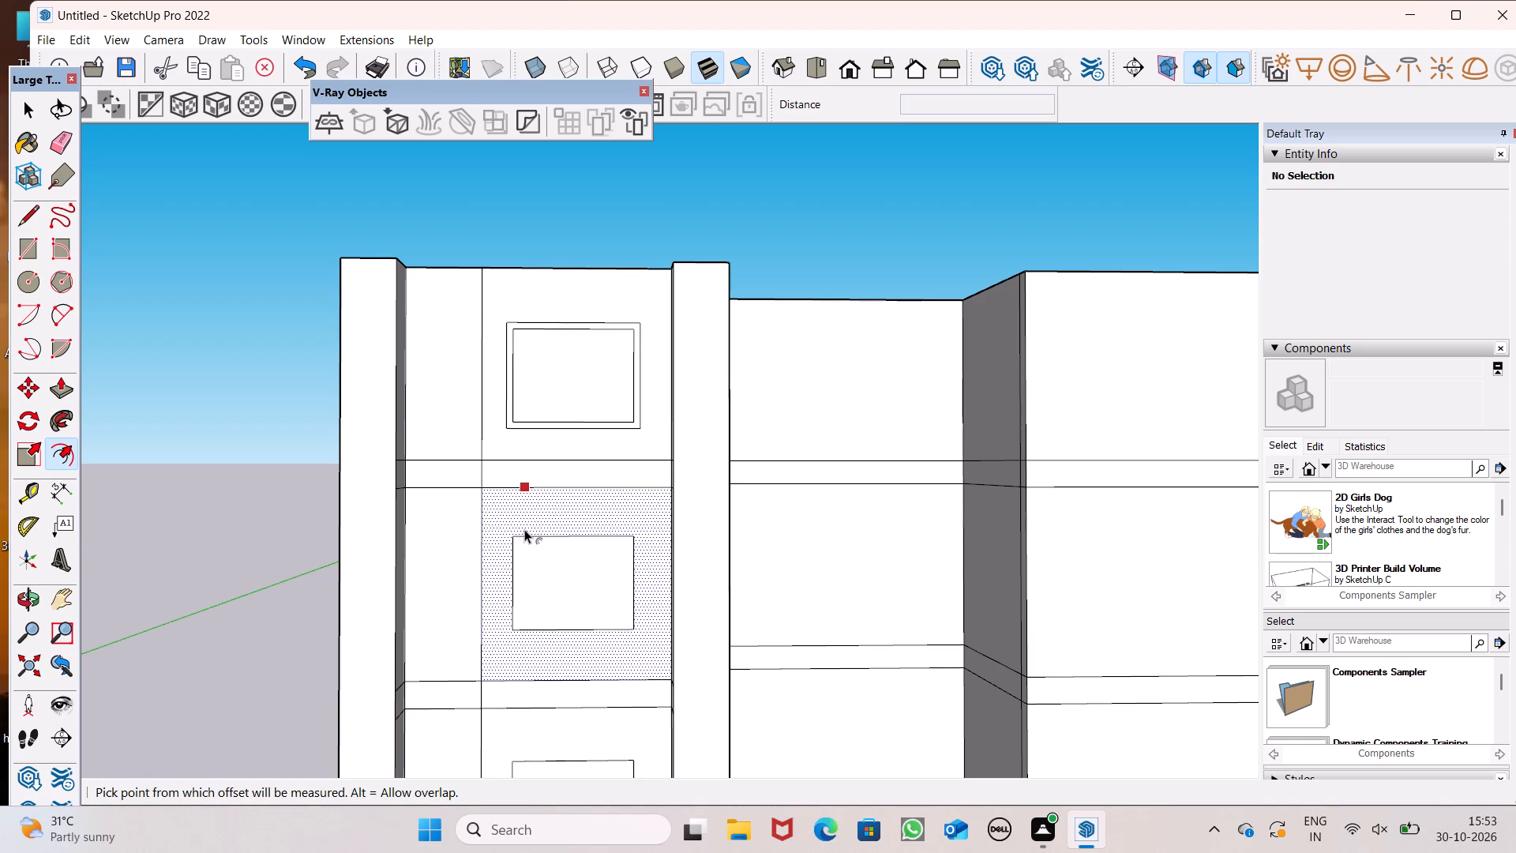
{"action": "left_click_drag", "start_coordinate": [565, 550], "coordinate": [560, 521]}
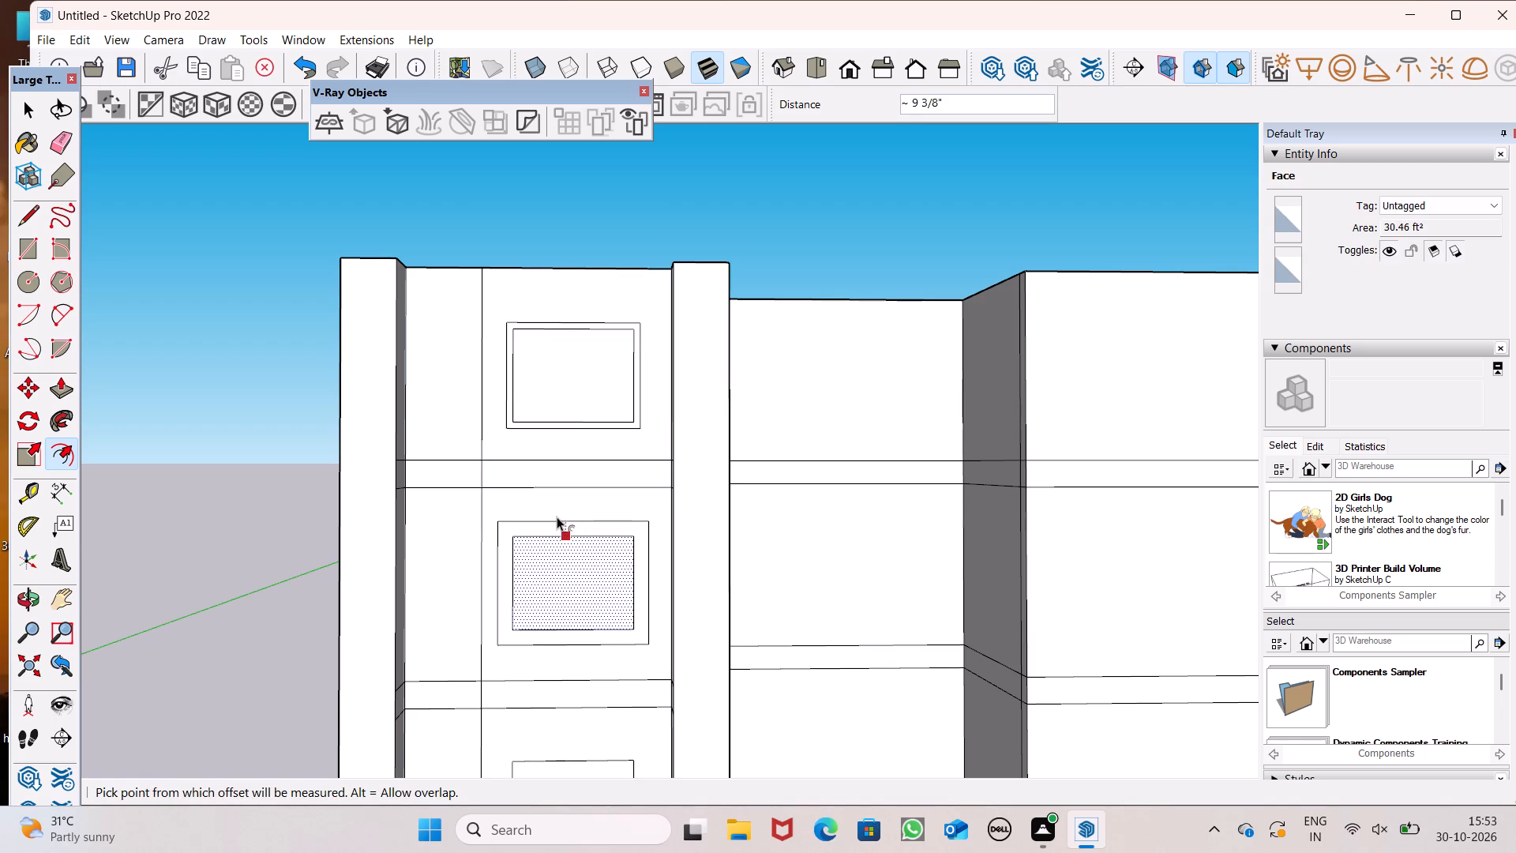
{"action": "type", "text": "4\""}
{"action": "key", "text": "Return"}
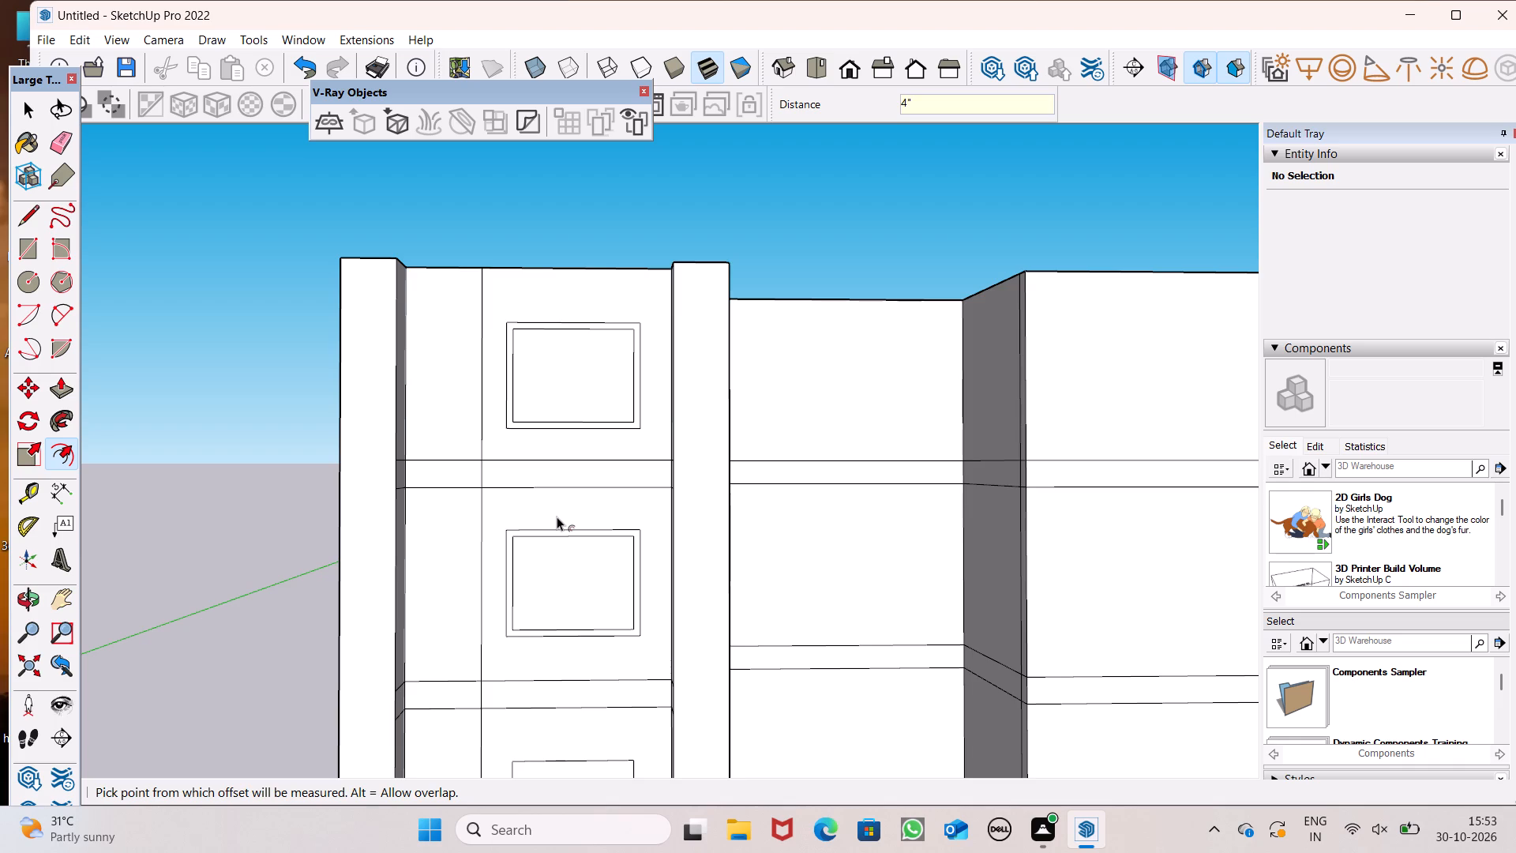
Offset the window rectangle just above the projecting ledge in the left bay outward by 4".
{"action": "scroll", "coordinate": [557, 516], "scroll_direction": "down", "scroll_amount": 4}
{"action": "scroll", "coordinate": [466, 148], "scroll_direction": "down", "scroll_amount": 5}
{"action": "scroll", "coordinate": [537, 535], "scroll_direction": "up", "scroll_amount": 5}
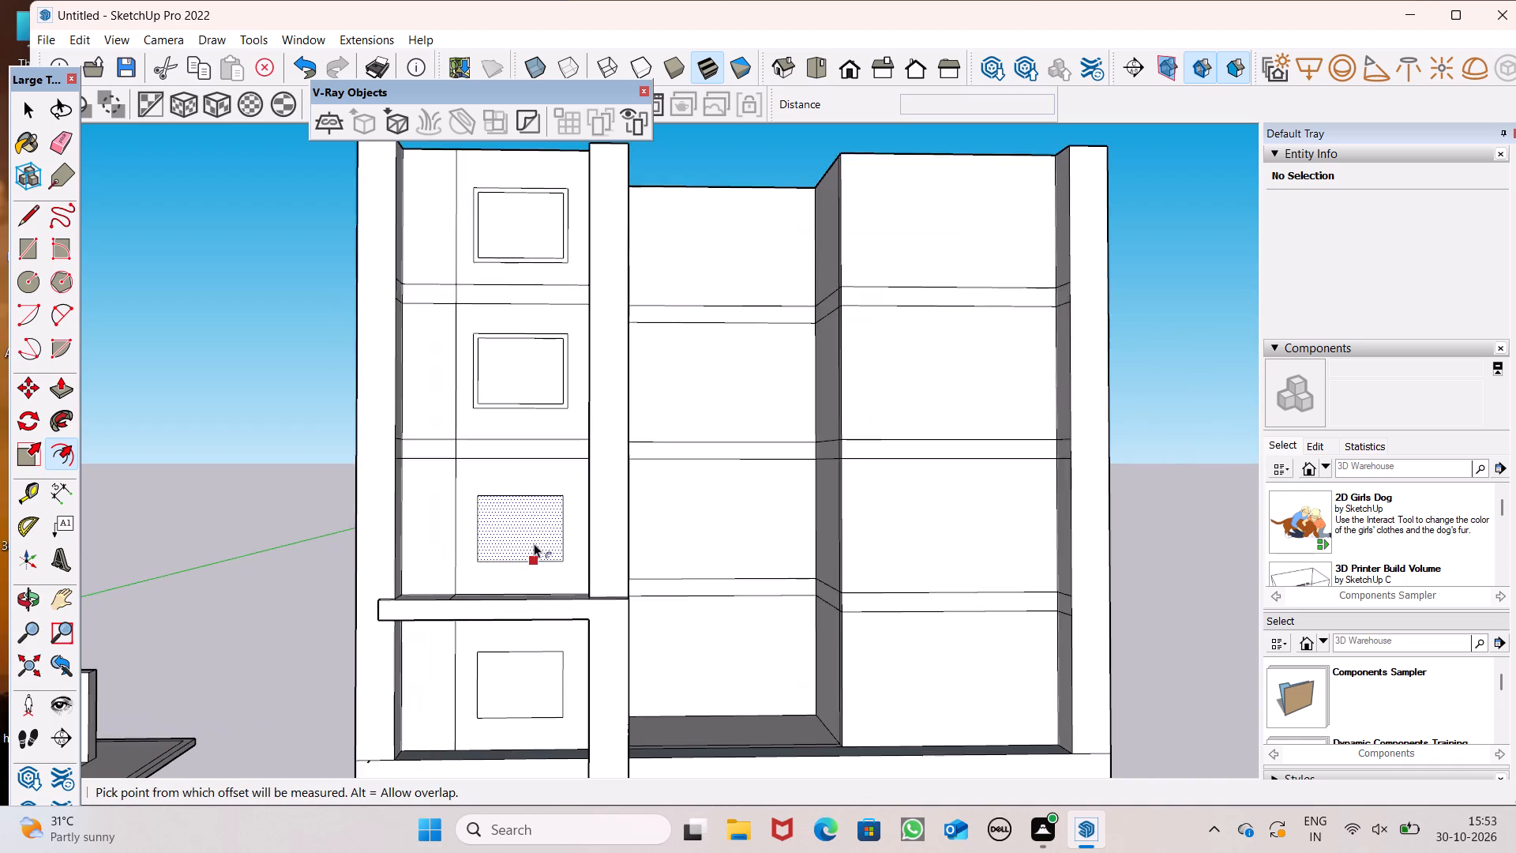
{"action": "scroll", "coordinate": [534, 539], "scroll_direction": "up", "scroll_amount": 7}
{"action": "left_click_drag", "start_coordinate": [520, 479], "coordinate": [524, 445]}
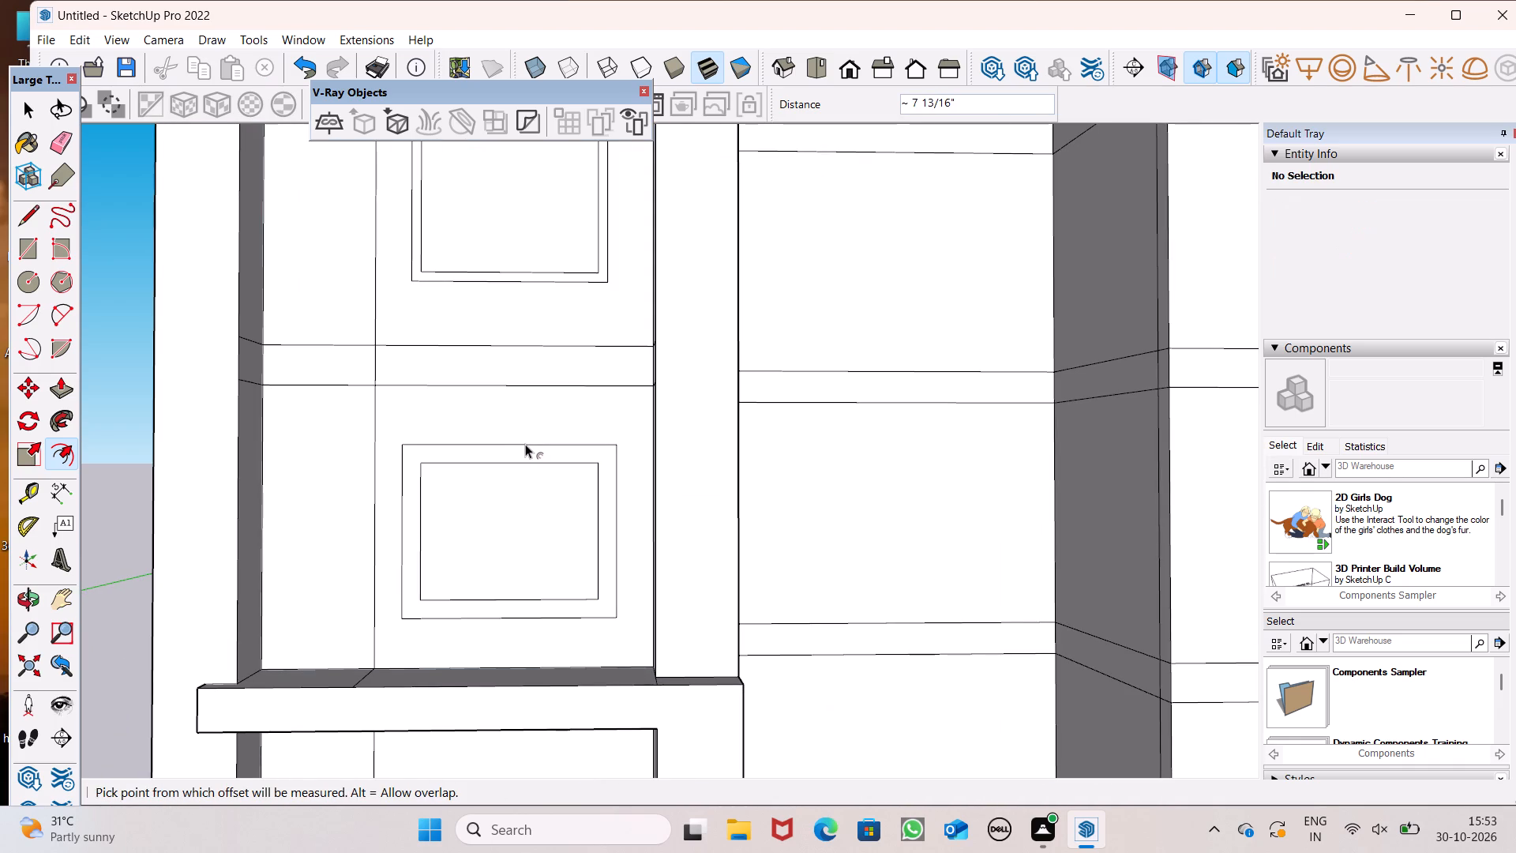
{"action": "type", "text": "4\""}
{"action": "key", "text": "Return"}
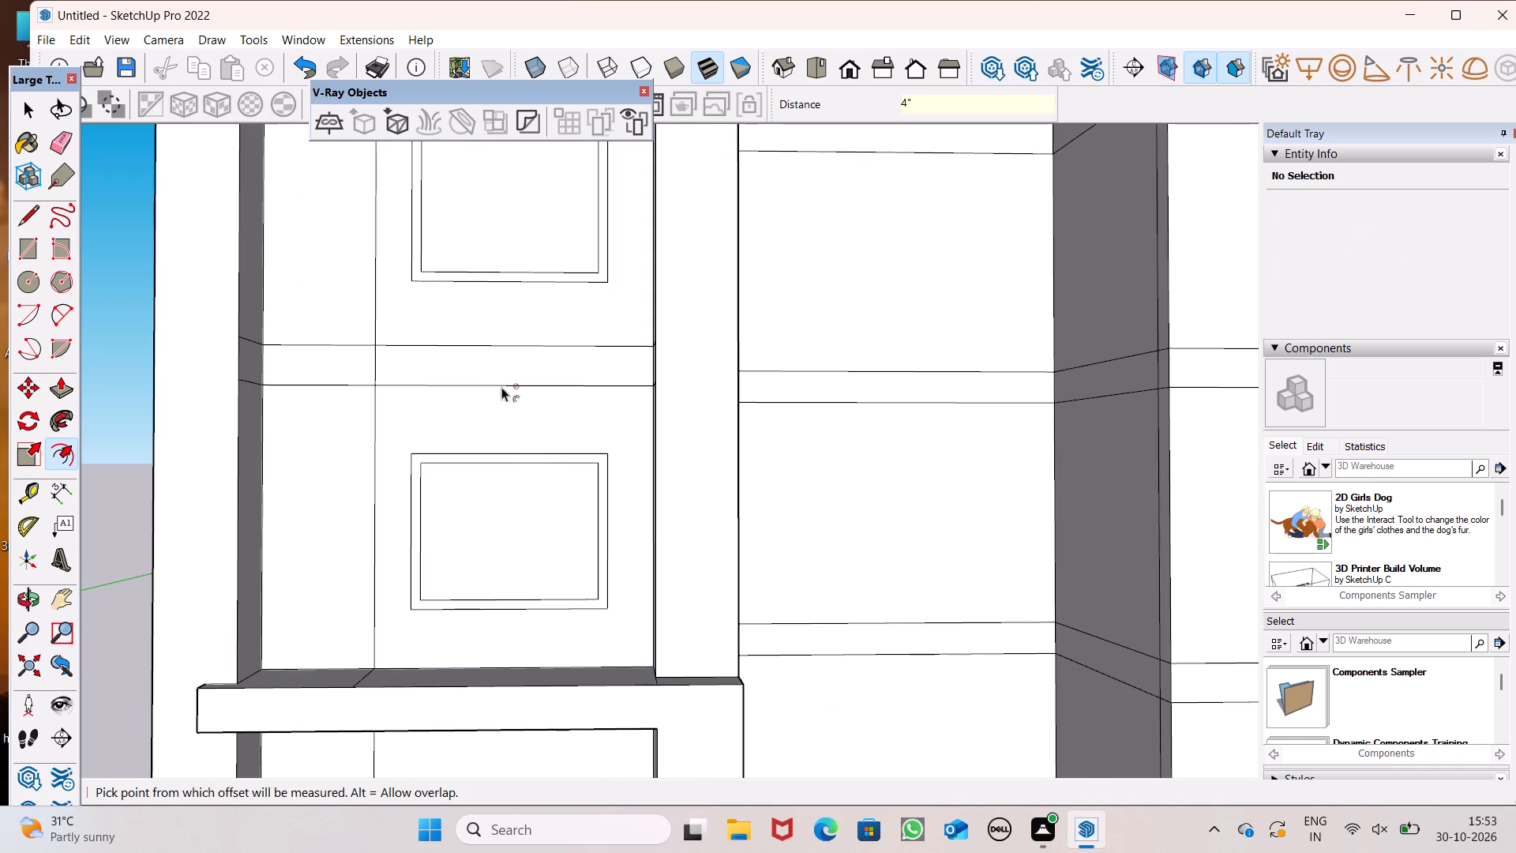
Offset the ground-floor window rectangle below the projecting ledge outward by 4".
{"action": "scroll", "coordinate": [498, 386], "scroll_direction": "down", "scroll_amount": 10}
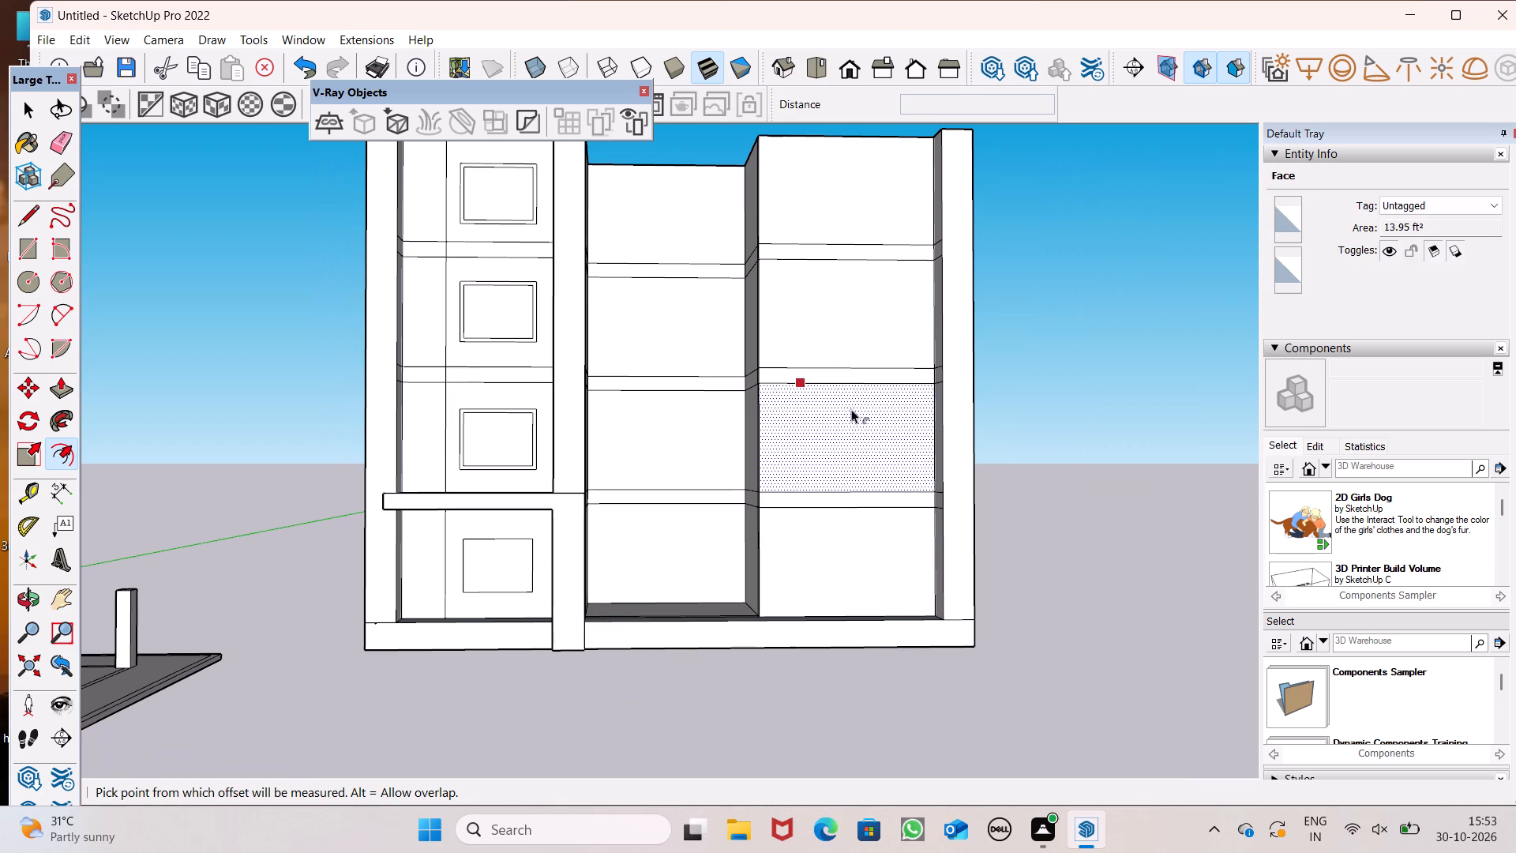
{"action": "scroll", "coordinate": [462, 603], "scroll_direction": "down", "scroll_amount": 1}
{"action": "scroll", "coordinate": [462, 603], "scroll_direction": "up", "scroll_amount": 9}
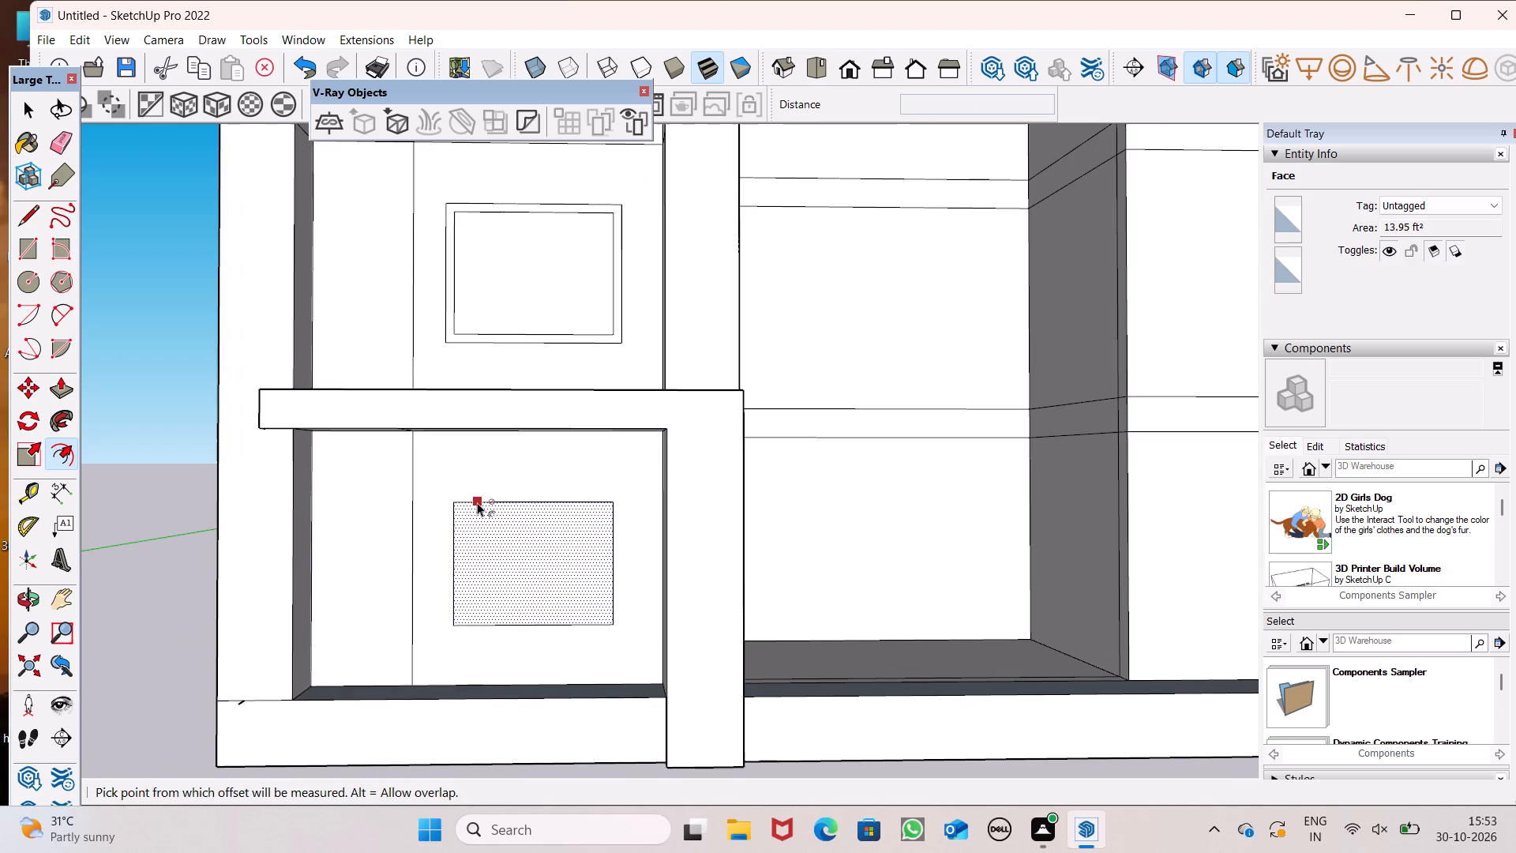
{"action": "left_click_drag", "start_coordinate": [485, 509], "coordinate": [492, 475]}
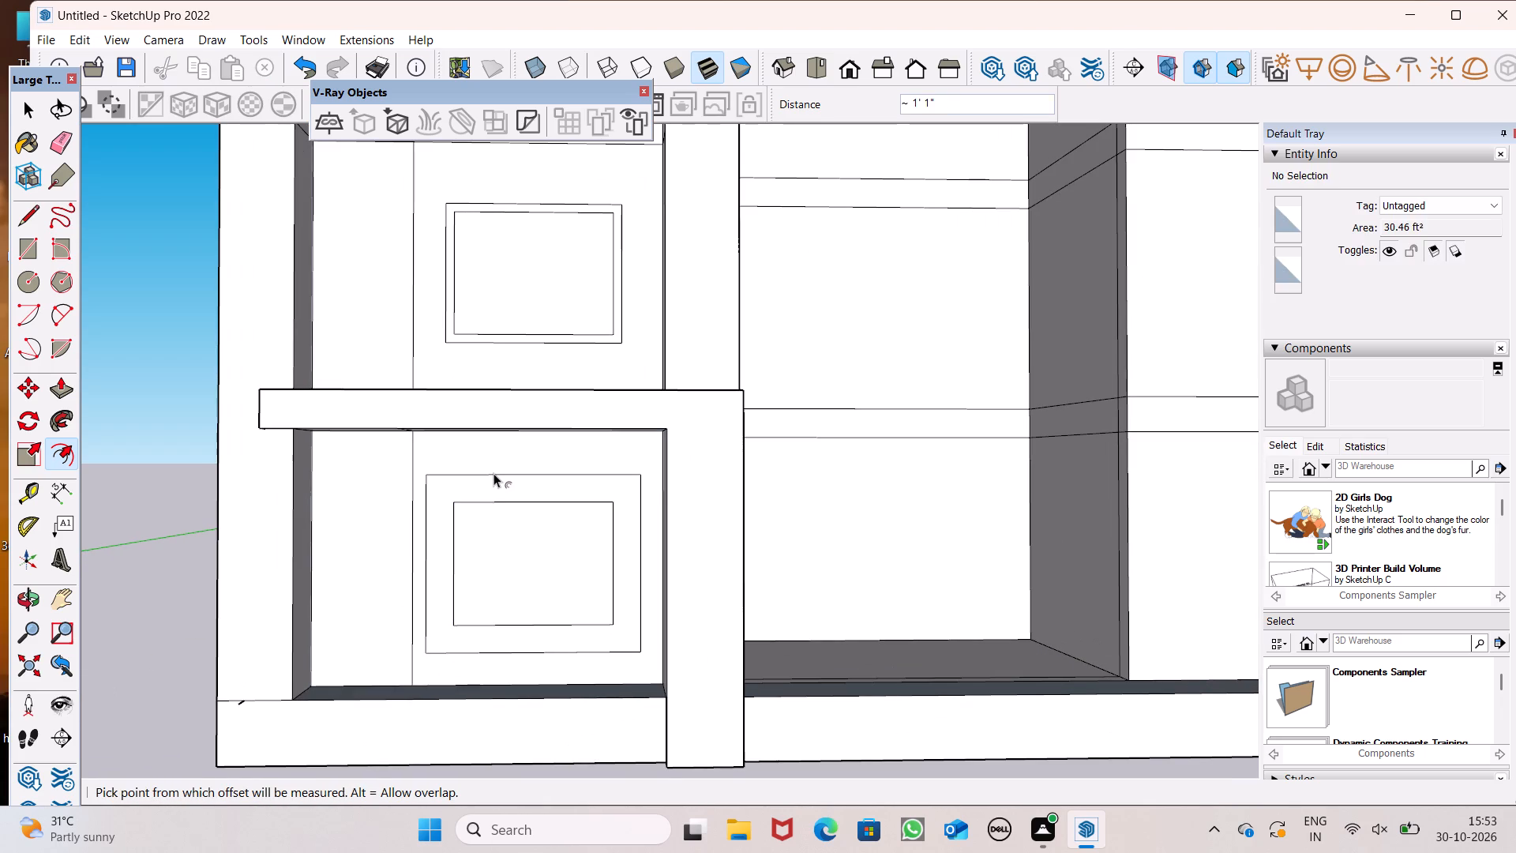
{"action": "type", "text": "4\""}
{"action": "key", "text": "Return"}
{"action": "key", "text": "space"}
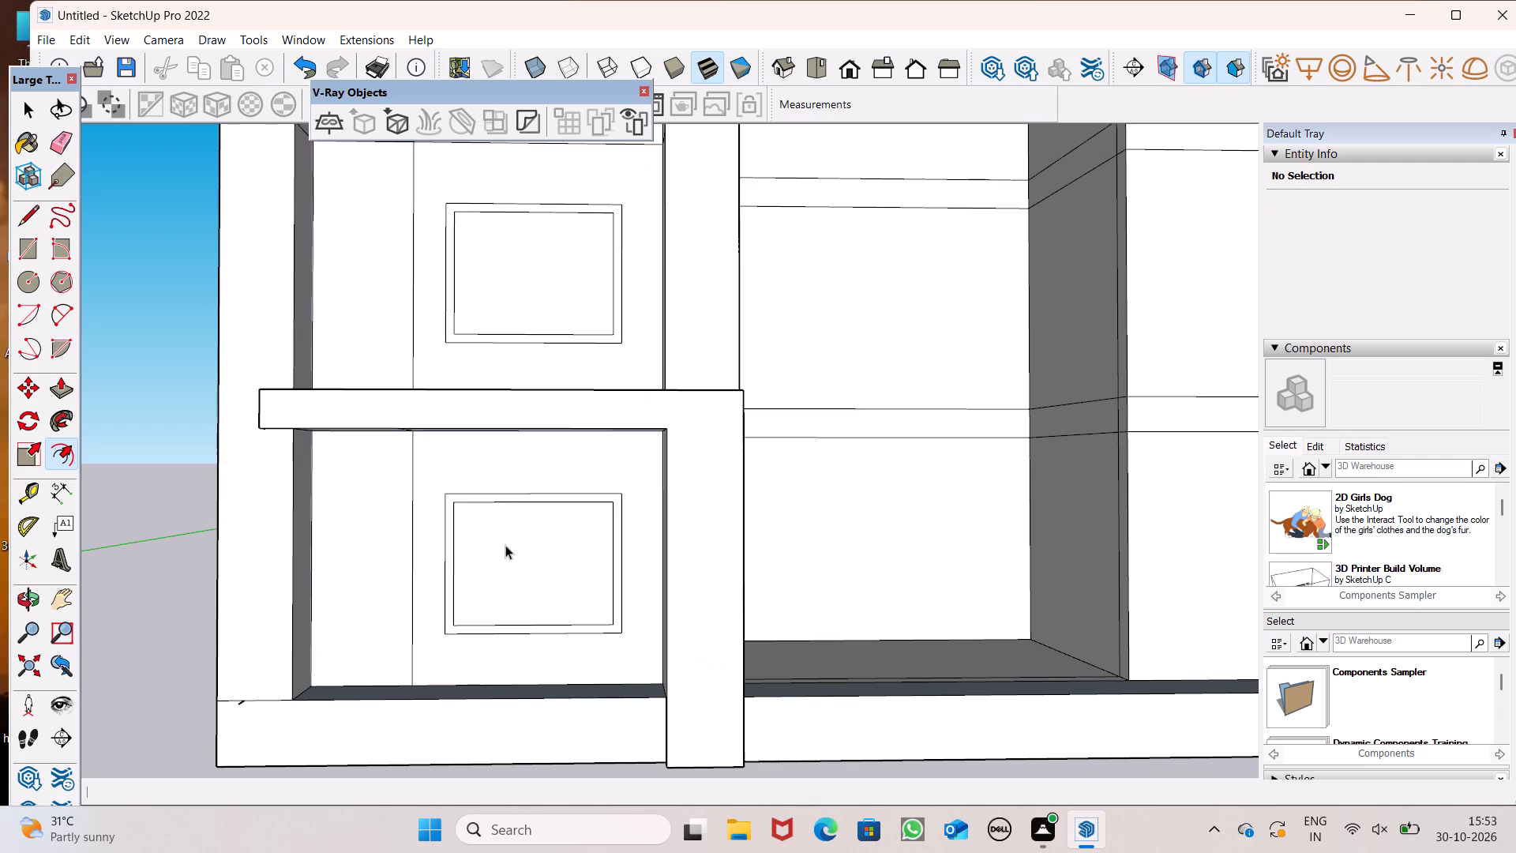
Draw a window rectangle about 11' 8 5/8" by 6' 7 1/4" on the top-floor wall panel of the right bay.
{"action": "scroll", "coordinate": [479, 591], "scroll_direction": "down", "scroll_amount": 11}
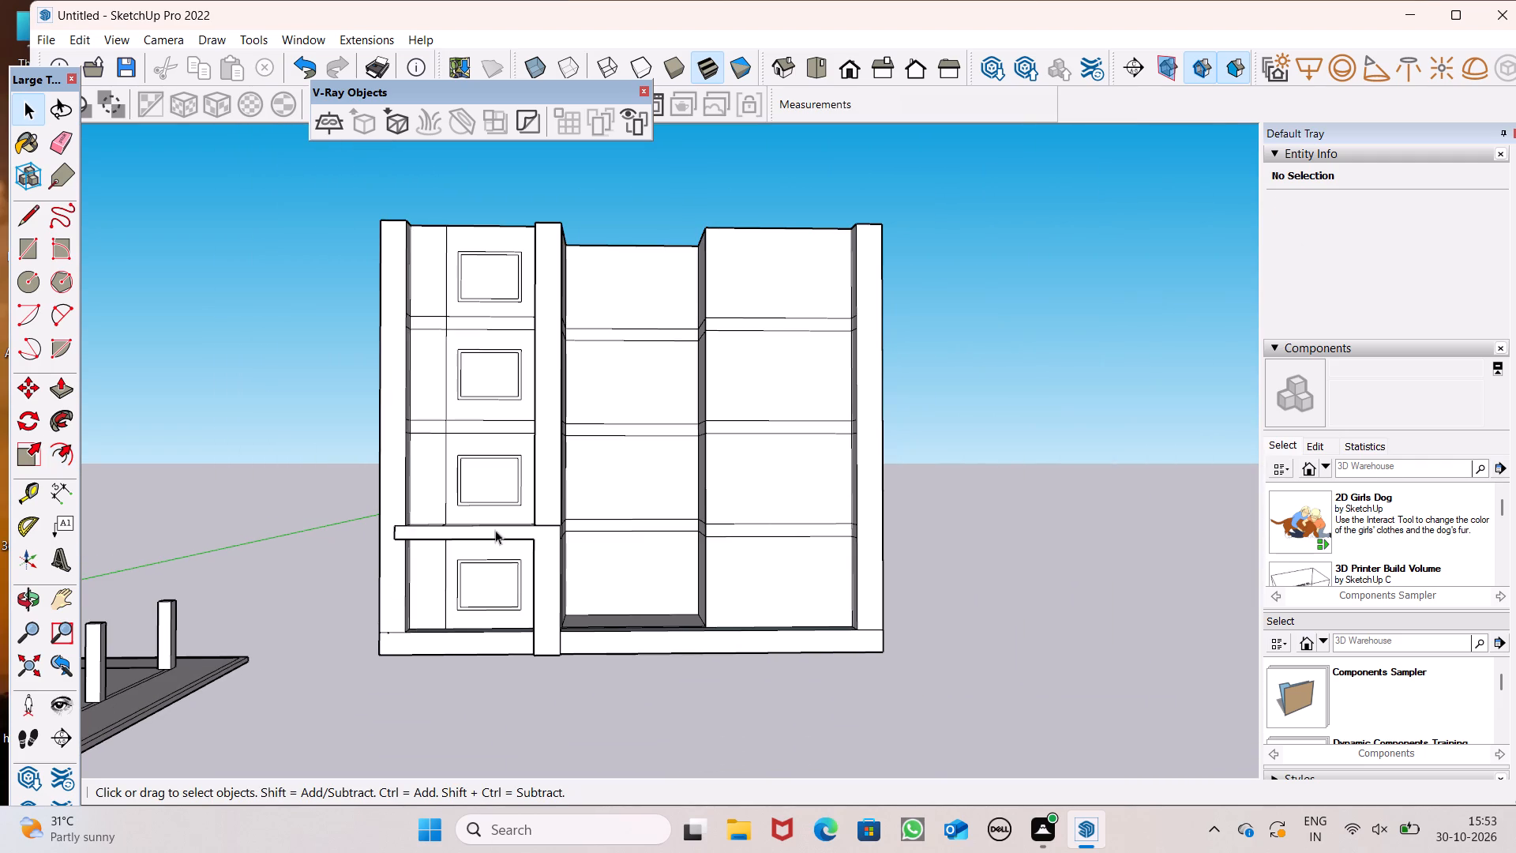
{"action": "scroll", "coordinate": [722, 287], "scroll_direction": "up", "scroll_amount": 3}
{"action": "scroll", "coordinate": [811, 317], "scroll_direction": "up", "scroll_amount": 1}
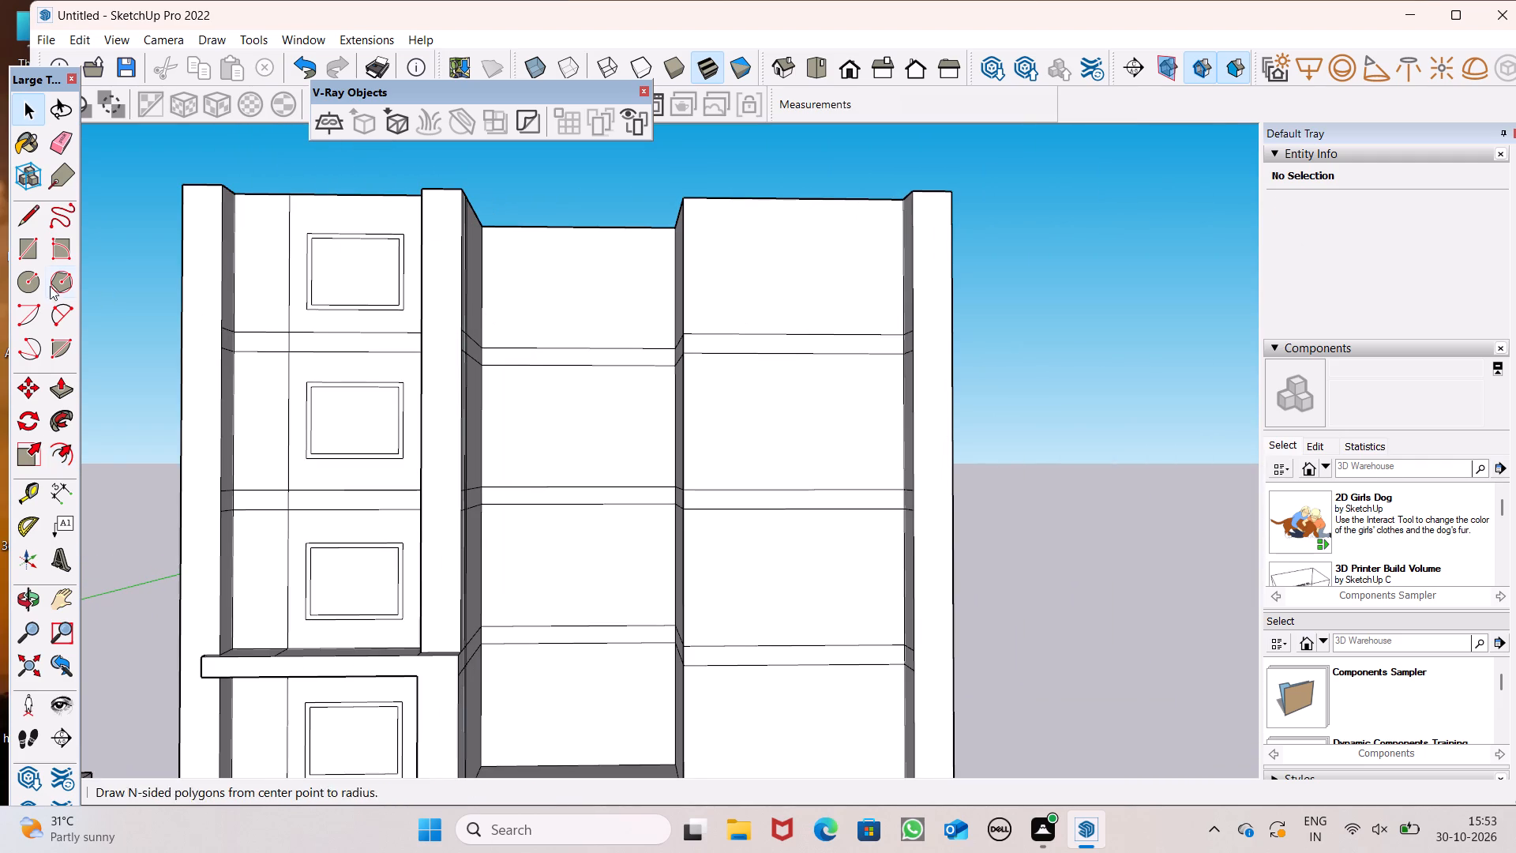
{"action": "left_click", "coordinate": [23, 254]}
{"action": "scroll", "coordinate": [686, 153], "scroll_direction": "up", "scroll_amount": 4}
{"action": "scroll", "coordinate": [689, 252], "scroll_direction": "down", "scroll_amount": 3}
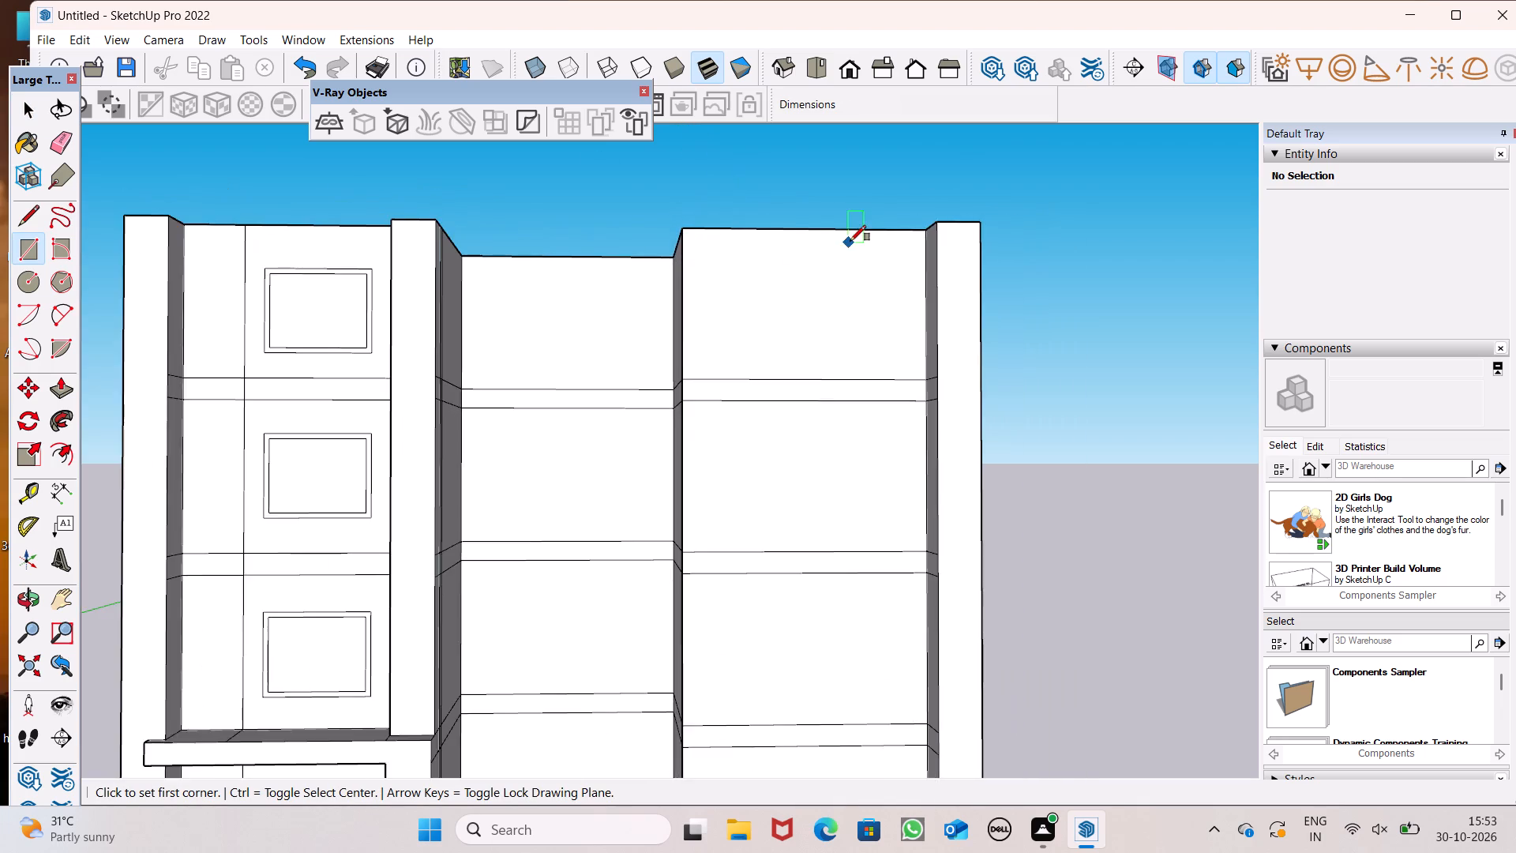
{"action": "scroll", "coordinate": [850, 241], "scroll_direction": "up", "scroll_amount": 4}
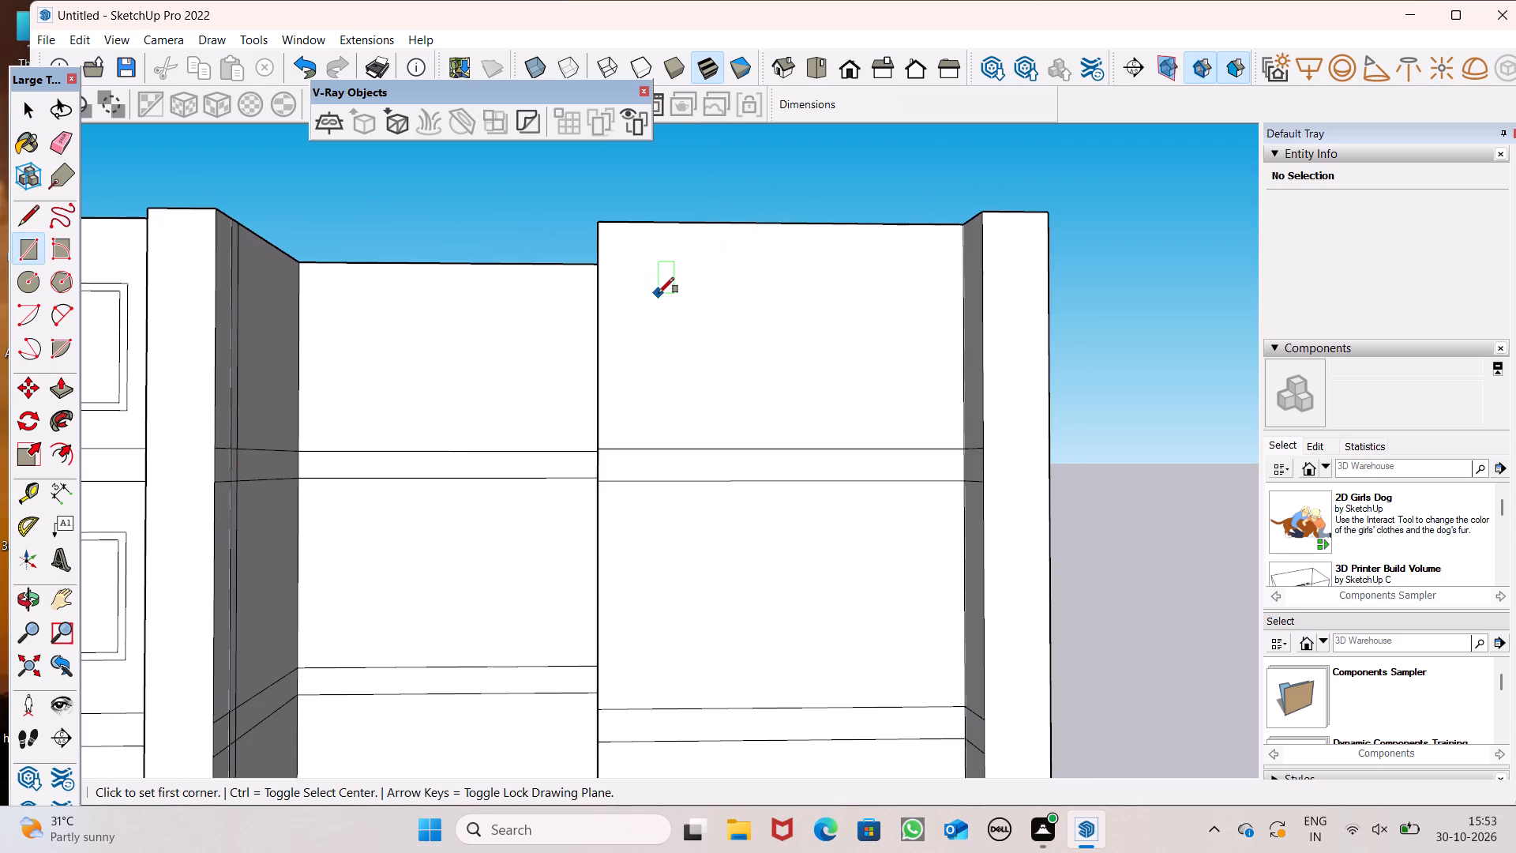
{"action": "left_click", "coordinate": [651, 265]}
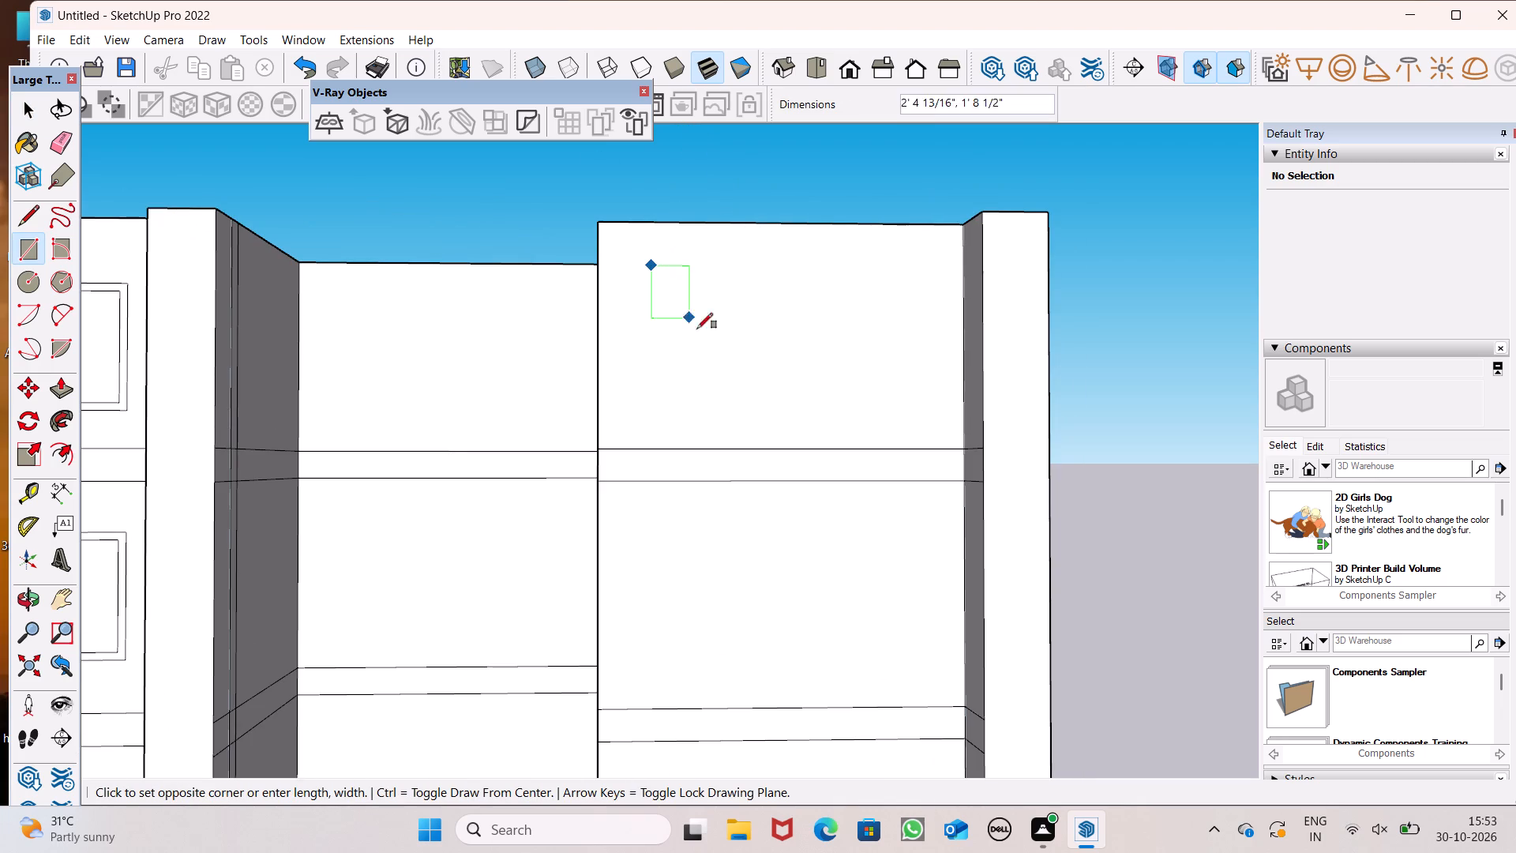
{"action": "left_click", "coordinate": [916, 415]}
{"action": "key", "text": "space"}
Copy the new window rectangle with its edges about 11' 5" straight down onto the next floor's panel.
{"action": "scroll", "coordinate": [820, 286], "scroll_direction": "down", "scroll_amount": 4}
{"action": "double_click", "coordinate": [844, 330]}
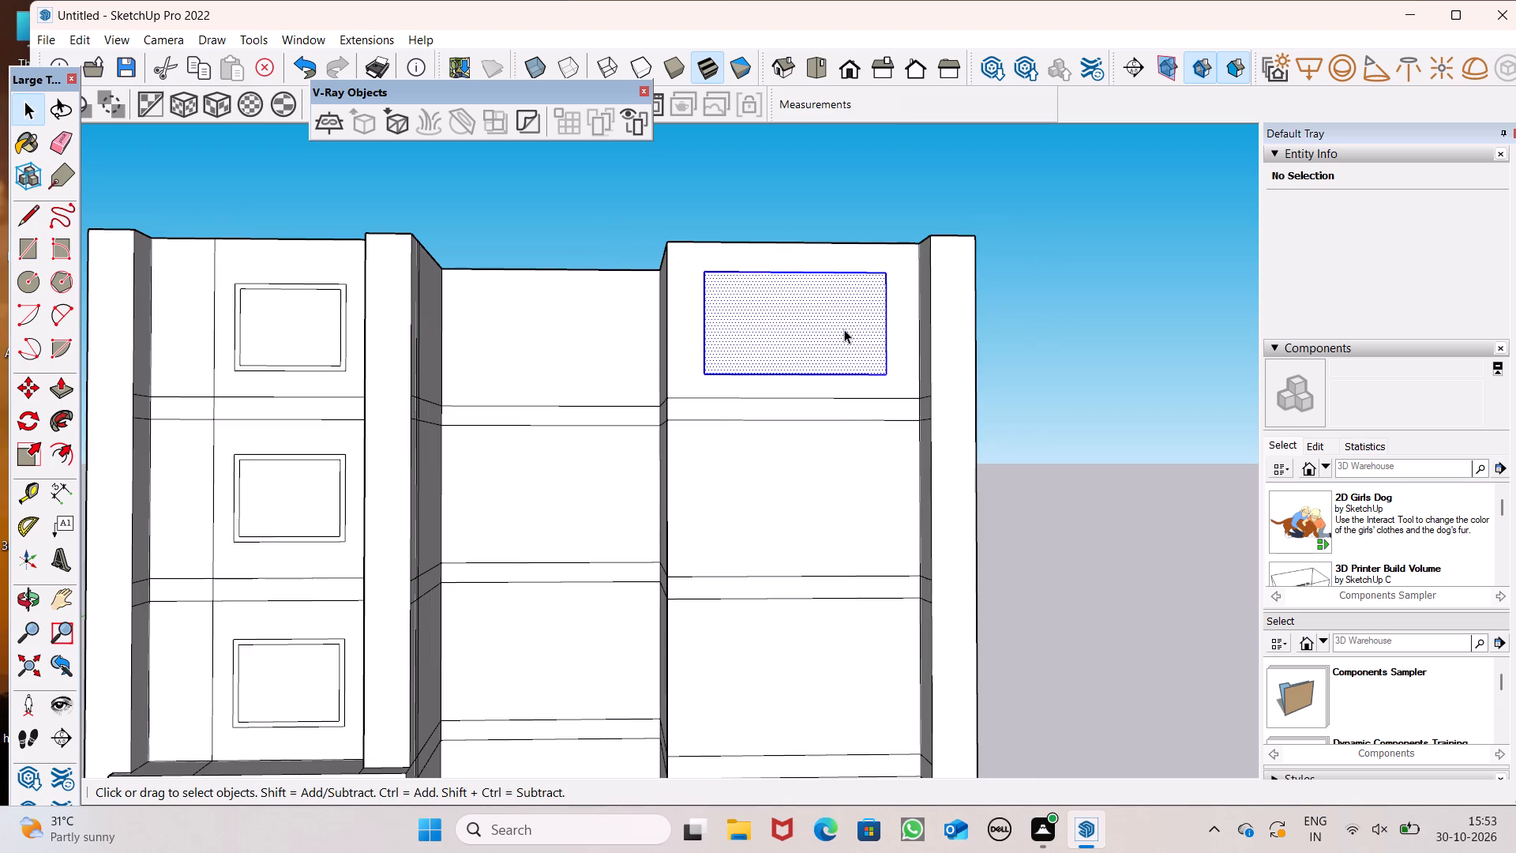
{"action": "scroll", "coordinate": [827, 306], "scroll_direction": "down", "scroll_amount": 4}
{"action": "key", "text": "m"}
{"action": "key", "text": "Return"}
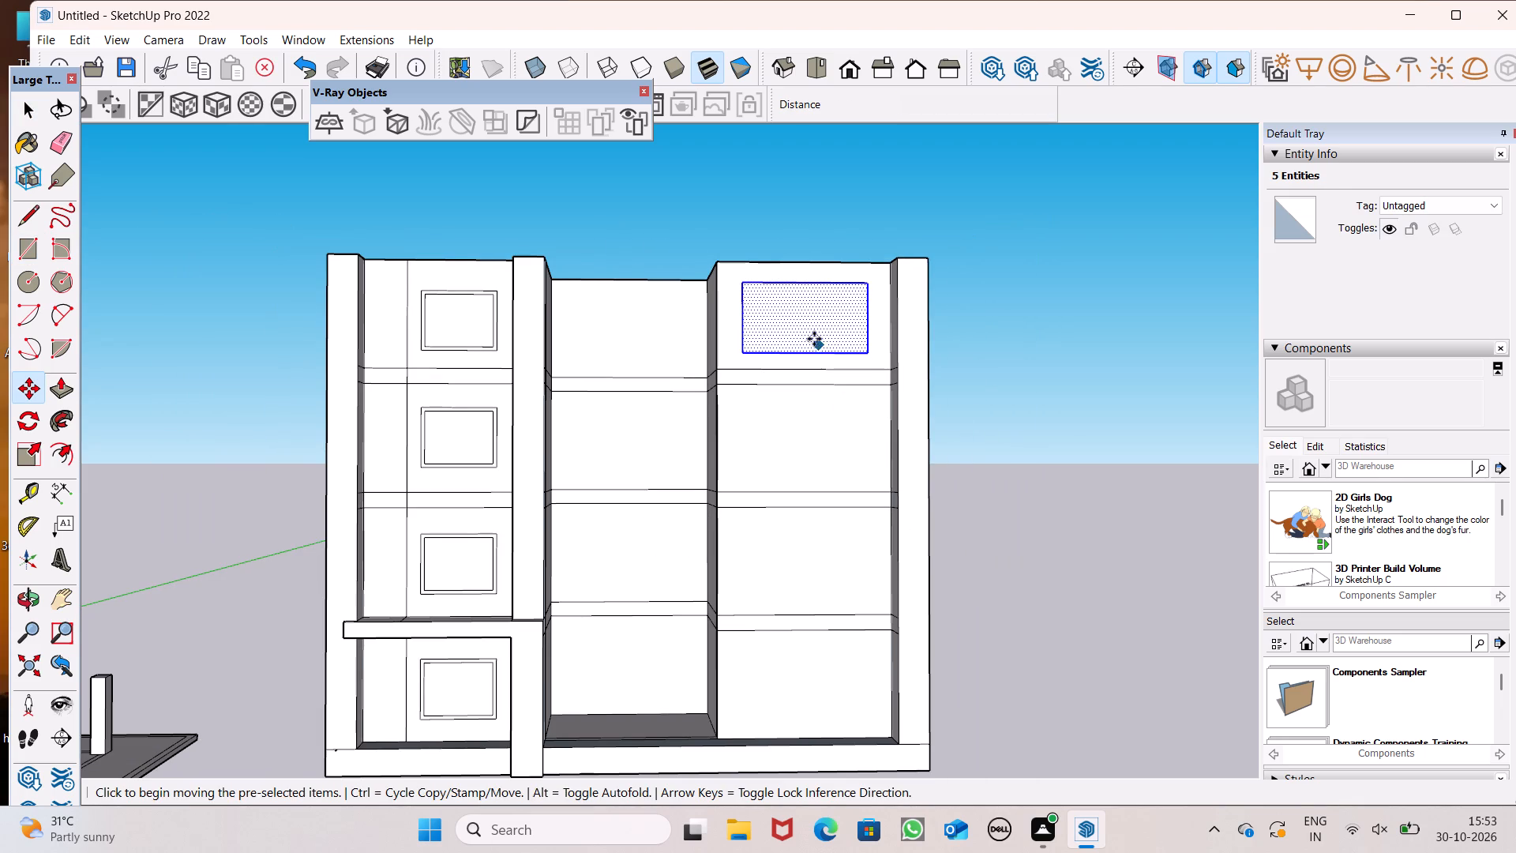
{"action": "left_click_drag", "start_coordinate": [814, 337], "coordinate": [819, 454]}
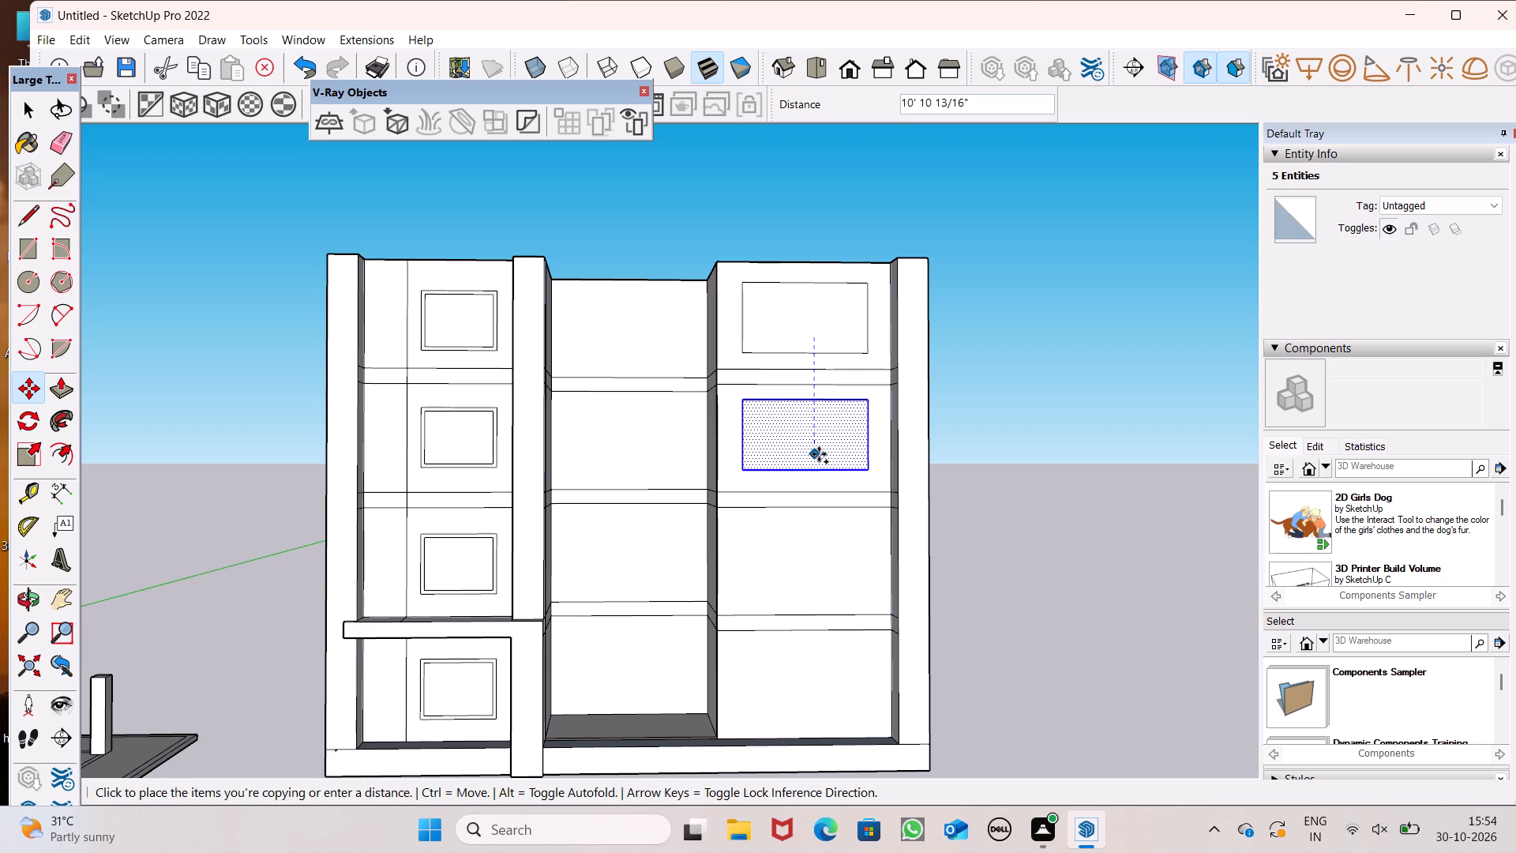
{"action": "left_click_drag", "start_coordinate": [819, 454], "coordinate": [817, 460]}
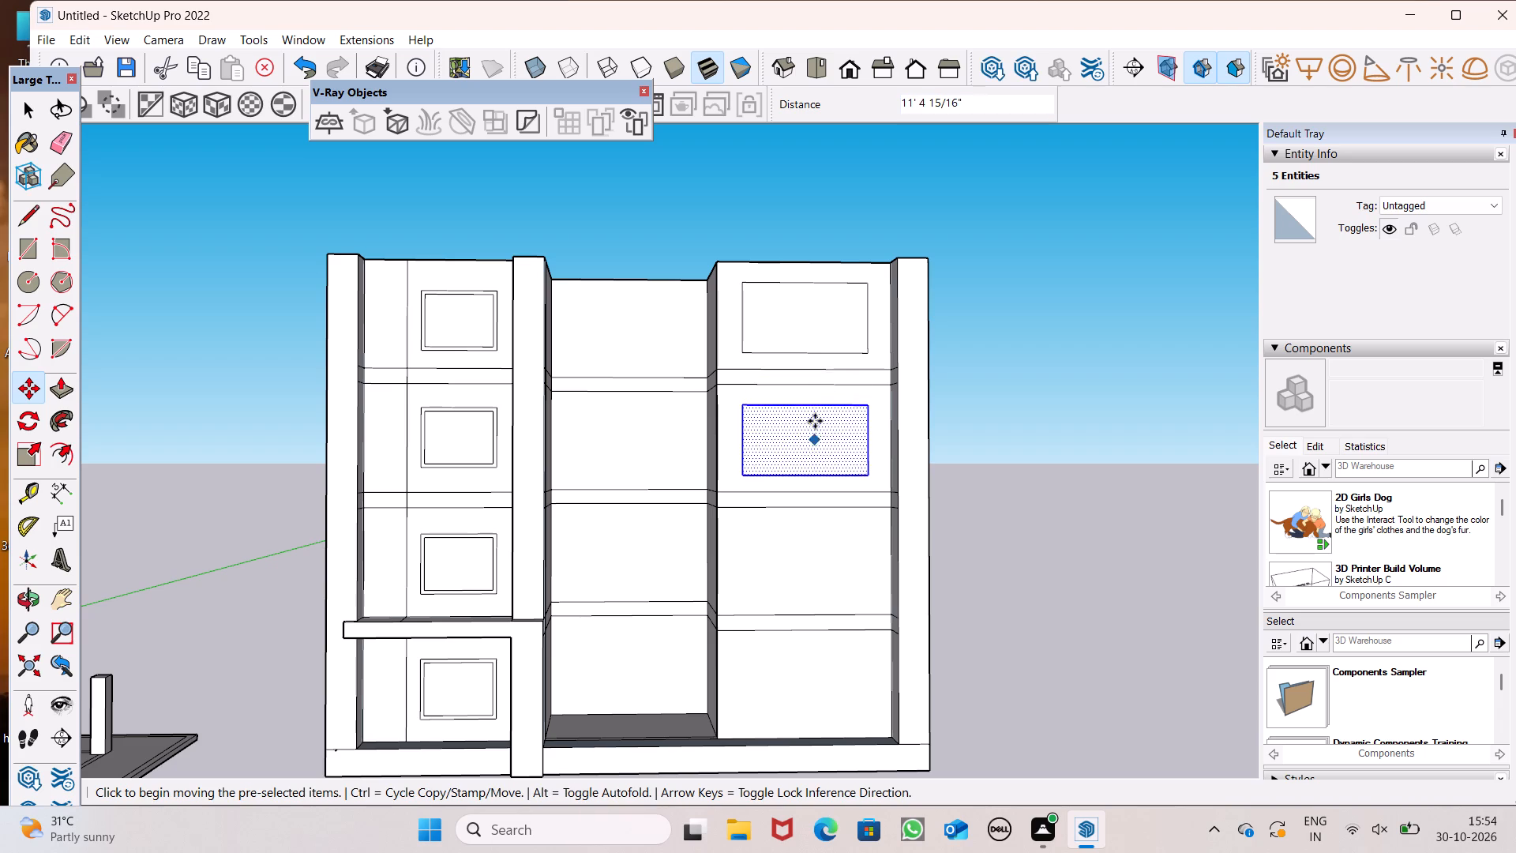
Copy the selected window rectangle about 11' 2" straight down onto the third panel from the top.
{"action": "scroll", "coordinate": [805, 328], "scroll_direction": "down", "scroll_amount": 5}
{"action": "scroll", "coordinate": [812, 437], "scroll_direction": "up", "scroll_amount": 6}
{"action": "left_click_drag", "start_coordinate": [794, 381], "coordinate": [799, 432]}
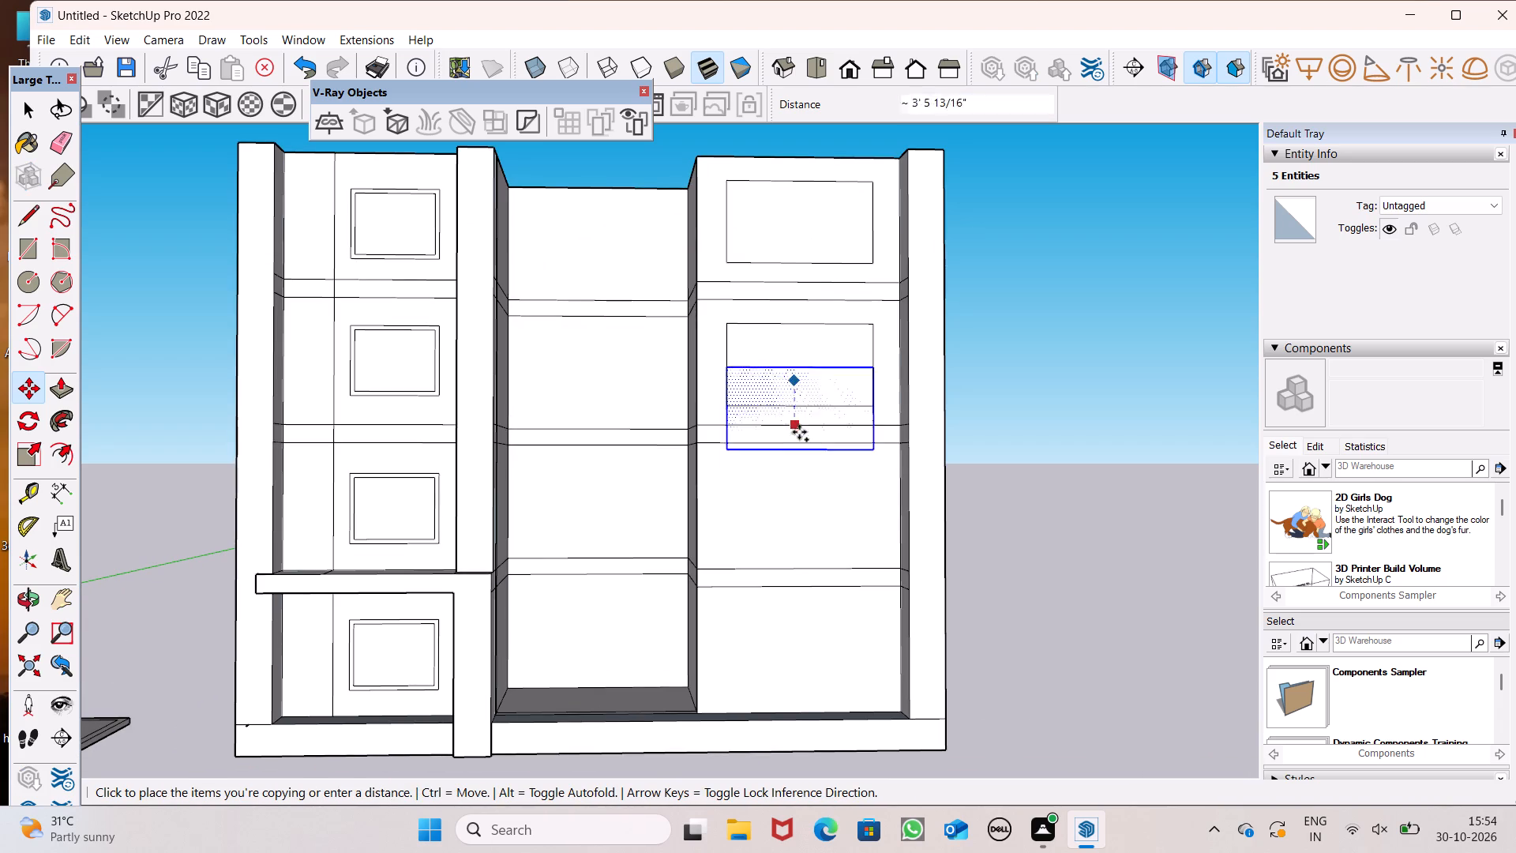
{"action": "left_click_drag", "start_coordinate": [799, 432], "coordinate": [802, 522]}
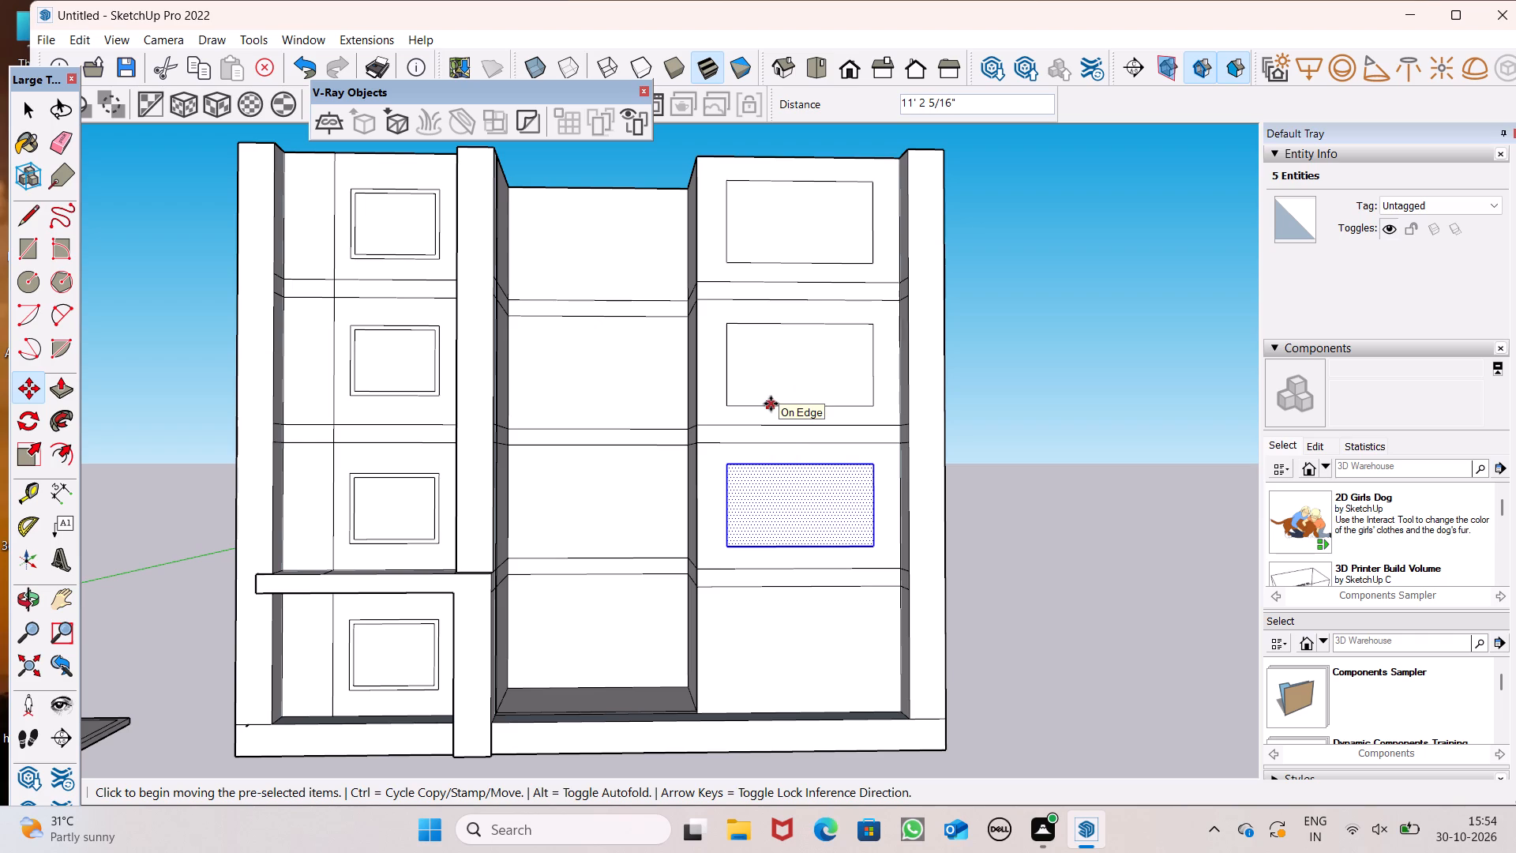
Copy the selected window rectangle about 11' straight down onto the ground-floor panel of the right bay.
{"action": "scroll", "coordinate": [766, 350], "scroll_direction": "down", "scroll_amount": 7}
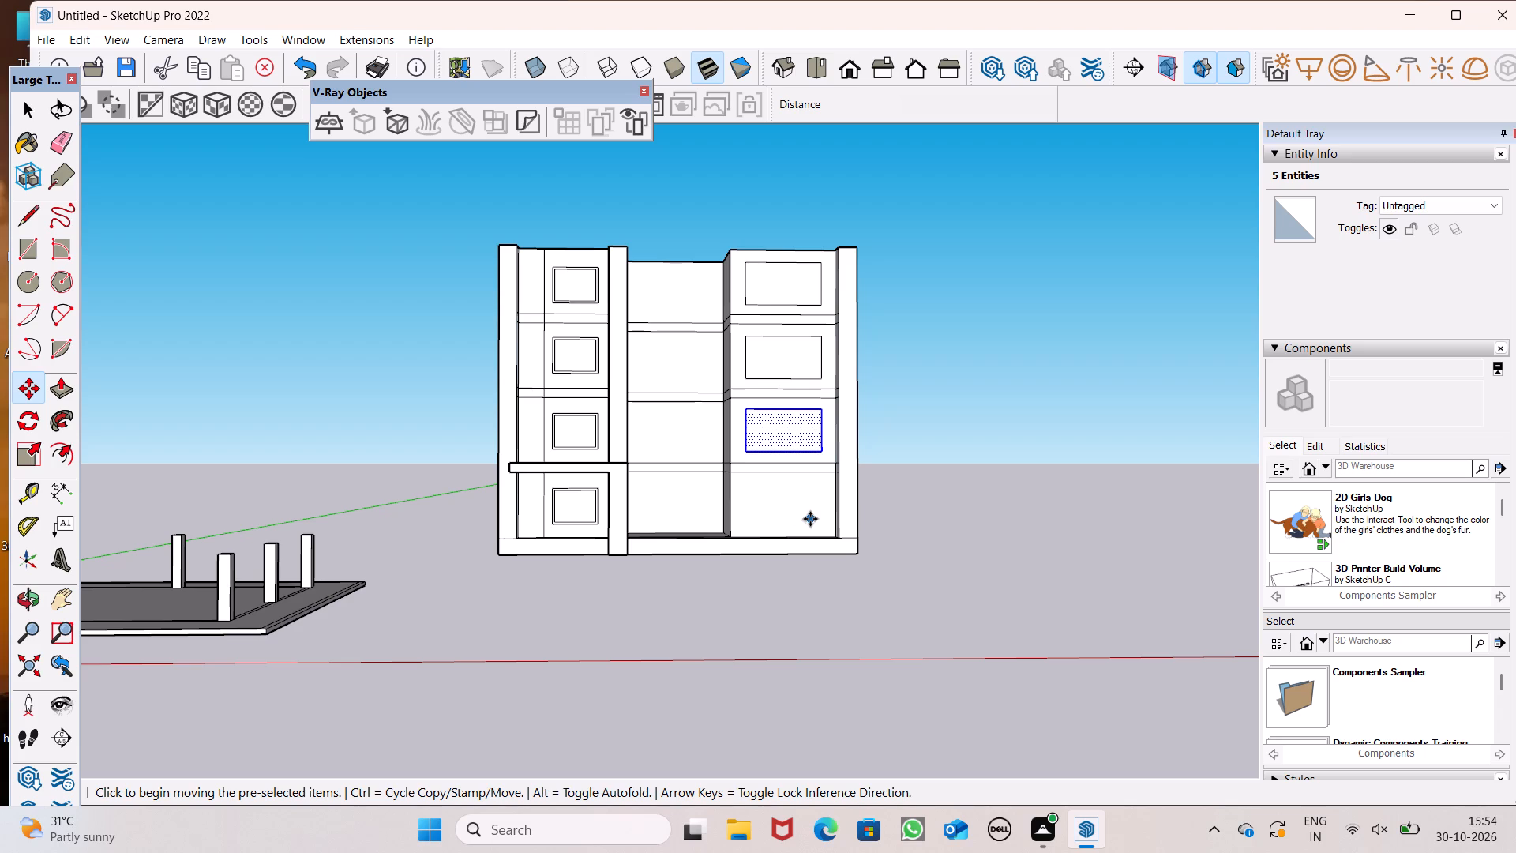
{"action": "scroll", "coordinate": [810, 511], "scroll_direction": "up", "scroll_amount": 5}
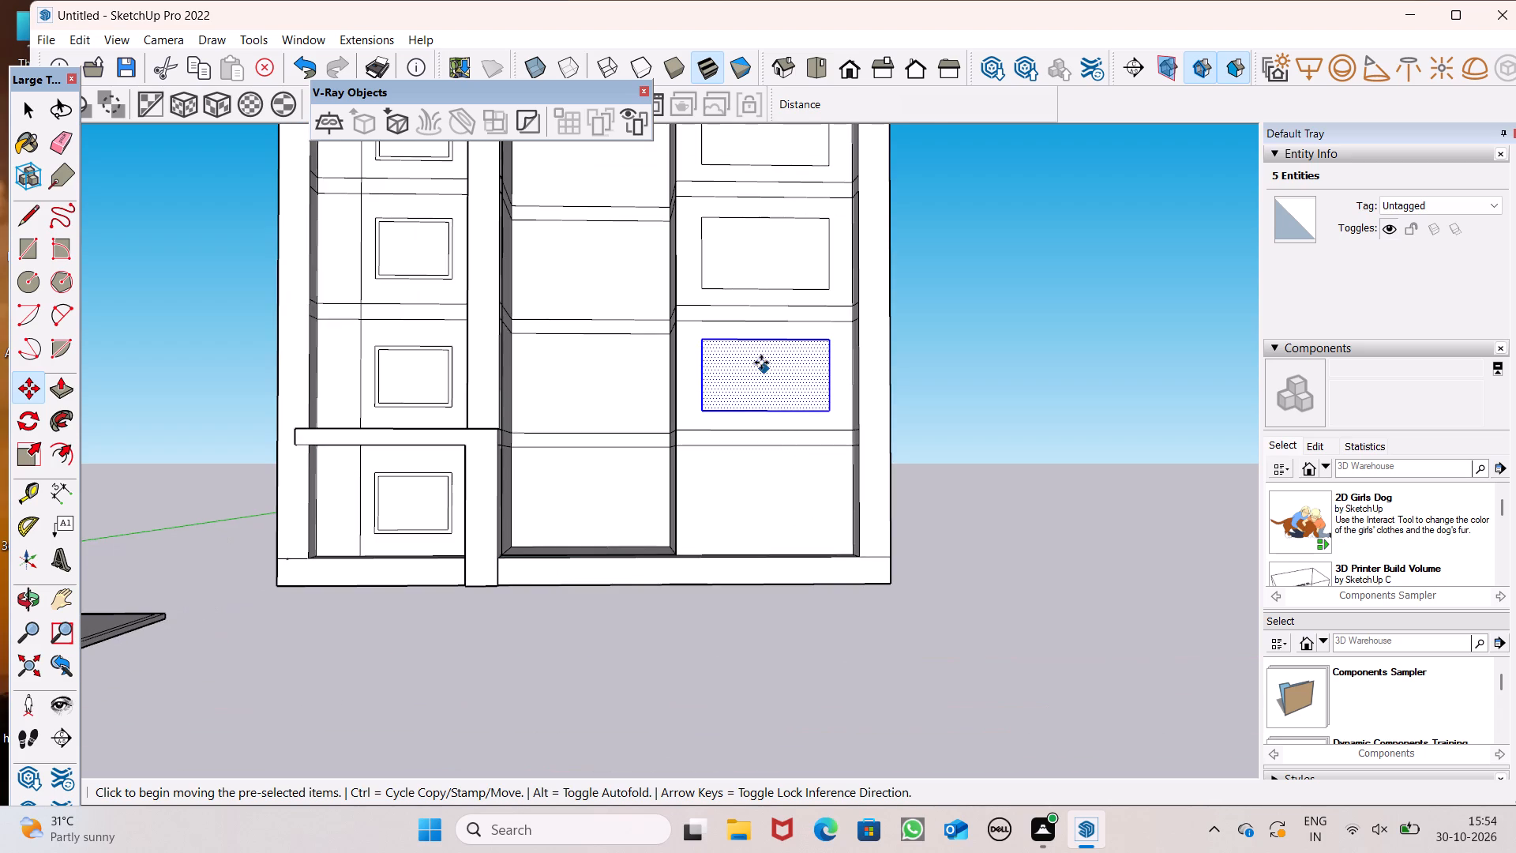
{"action": "scroll", "coordinate": [760, 376], "scroll_direction": "up", "scroll_amount": 3}
{"action": "left_click_drag", "start_coordinate": [759, 381], "coordinate": [766, 539]}
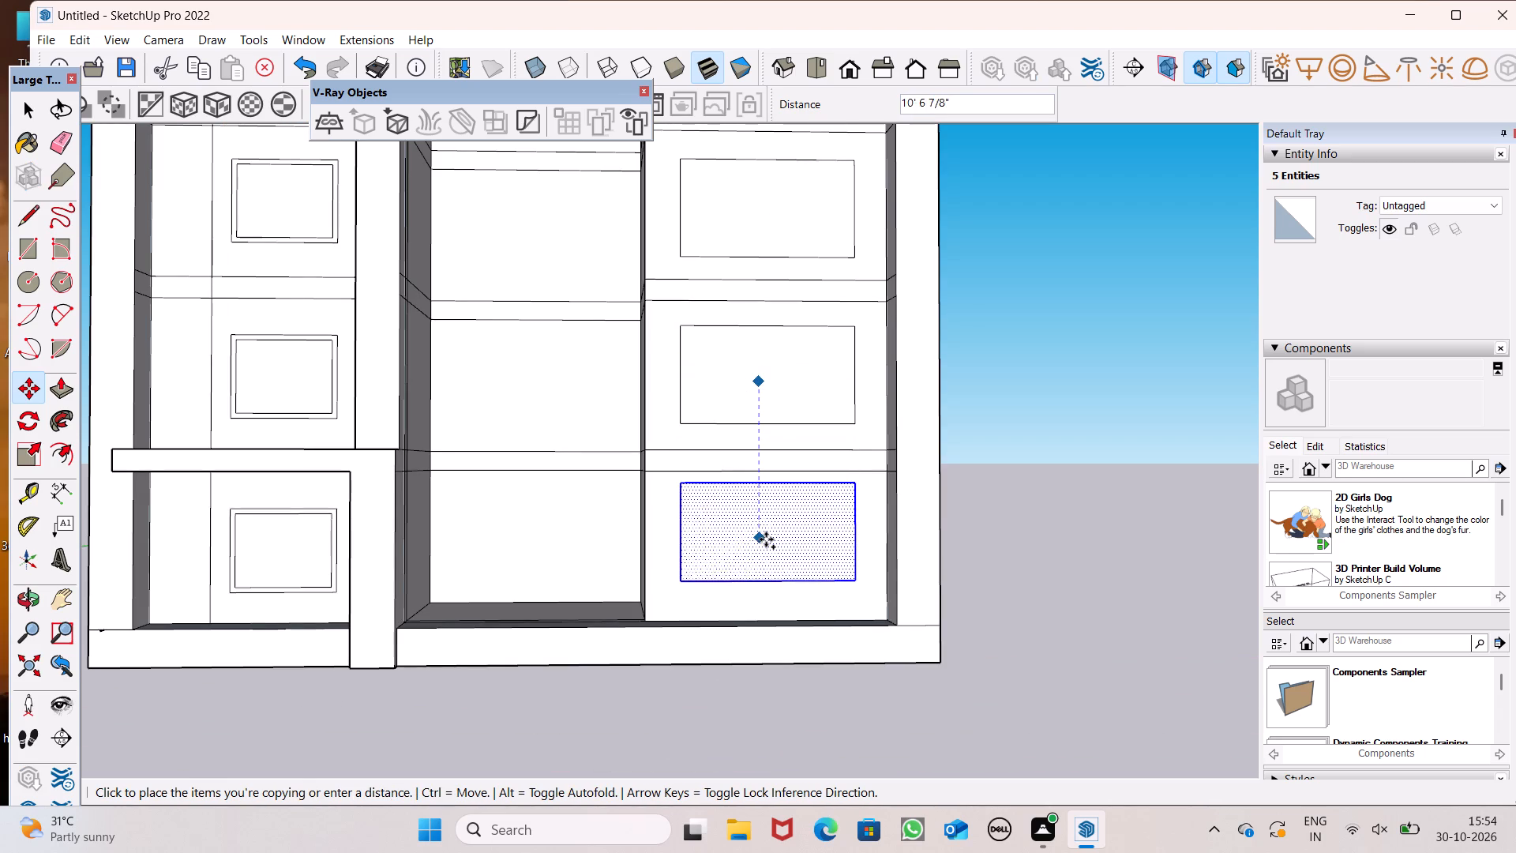
{"action": "left_click_drag", "start_coordinate": [766, 539], "coordinate": [766, 547]}
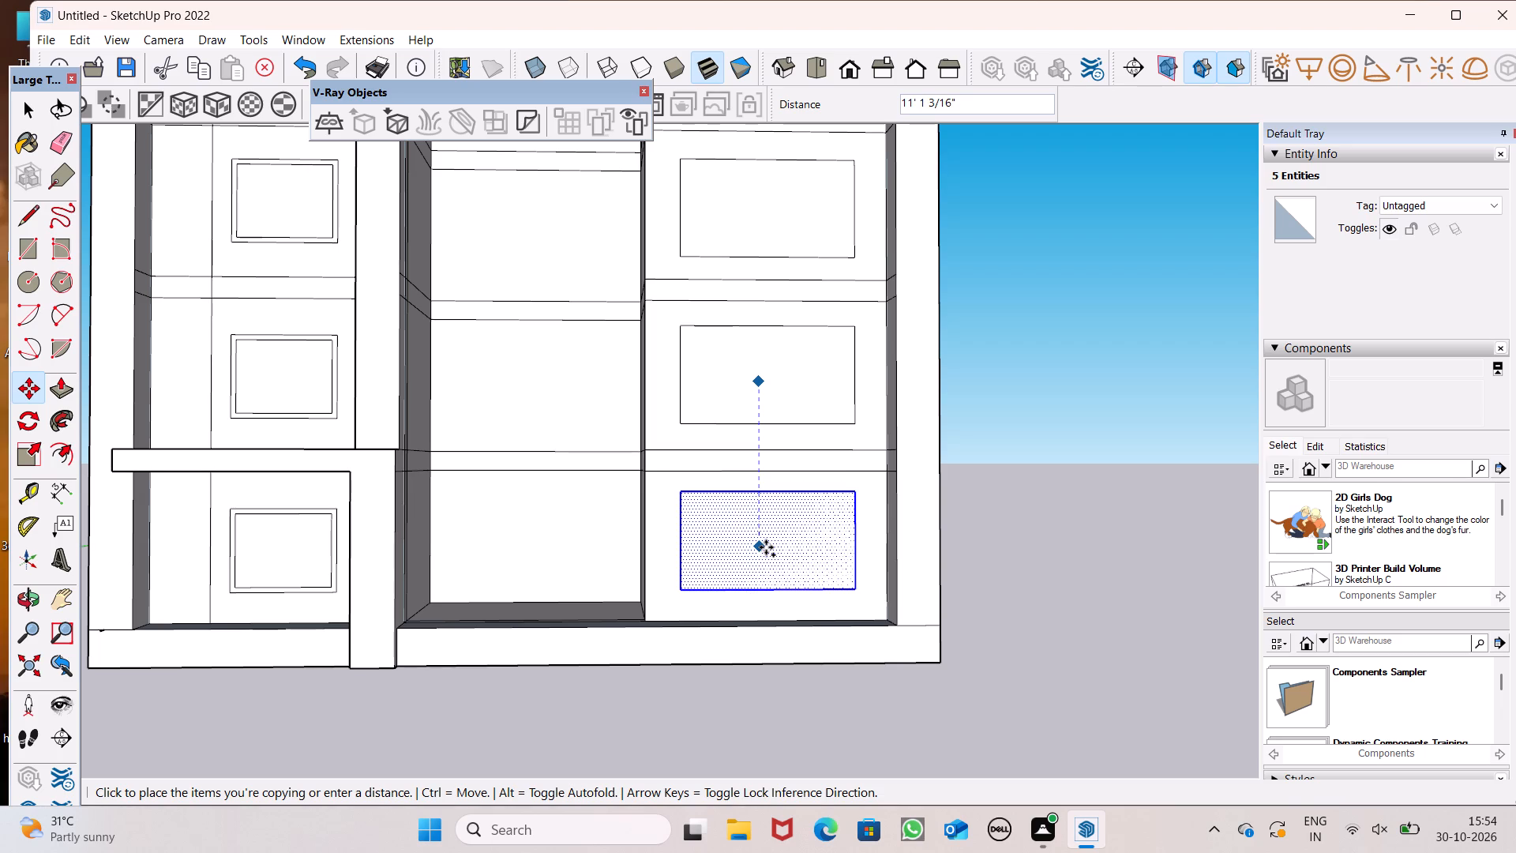
{"action": "left_click_drag", "start_coordinate": [766, 547], "coordinate": [766, 551]}
{"action": "key", "text": "space"}
{"action": "left_click", "coordinate": [976, 475]}
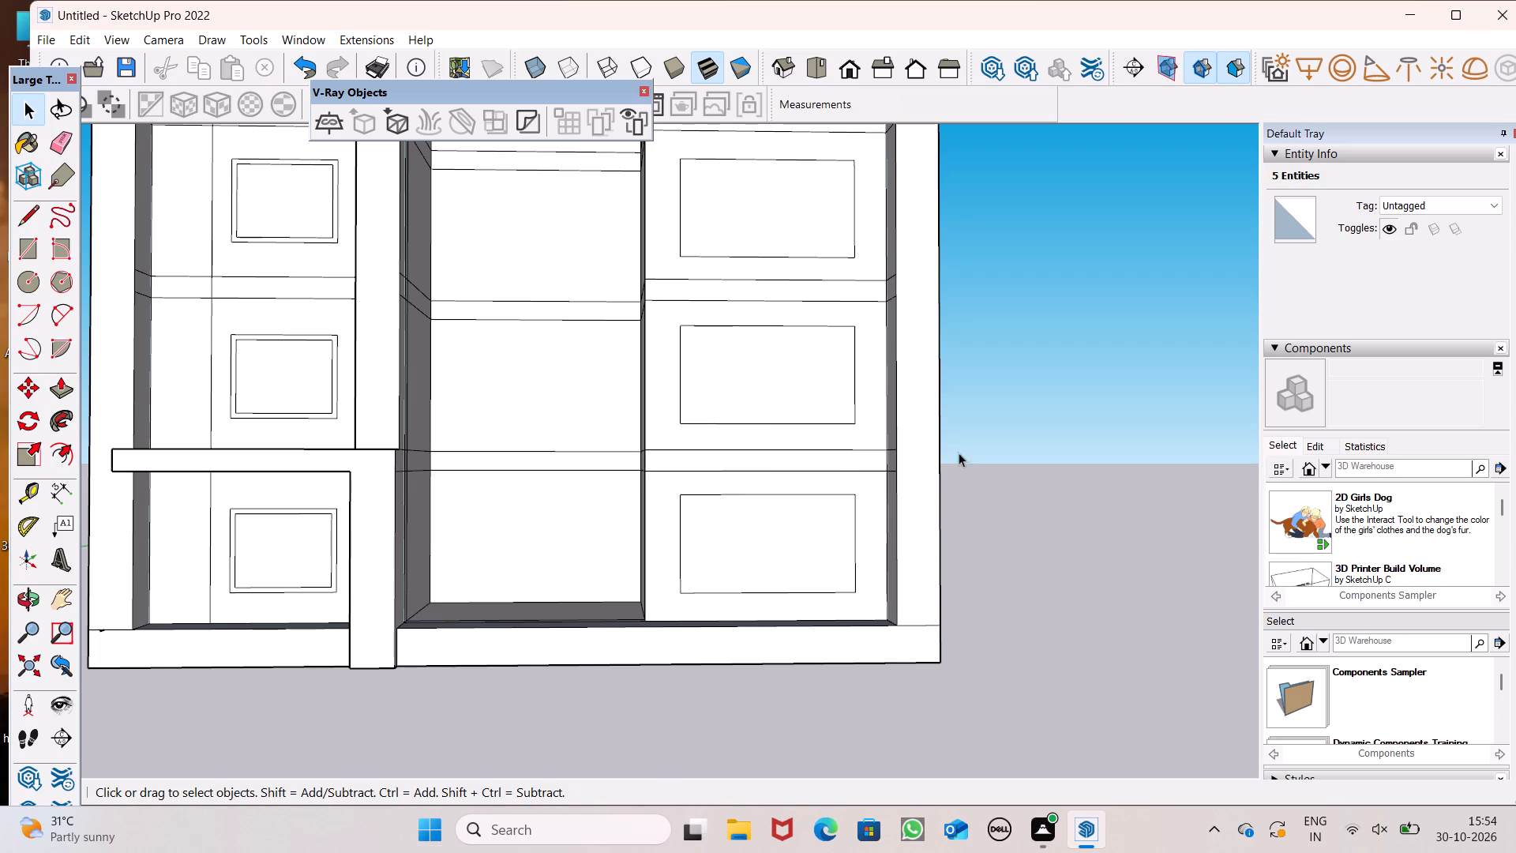
Offset the top-floor window rectangle of the right bay outward by 4".
{"action": "scroll", "coordinate": [726, 389], "scroll_direction": "down", "scroll_amount": 9}
{"action": "scroll", "coordinate": [778, 269], "scroll_direction": "up", "scroll_amount": 7}
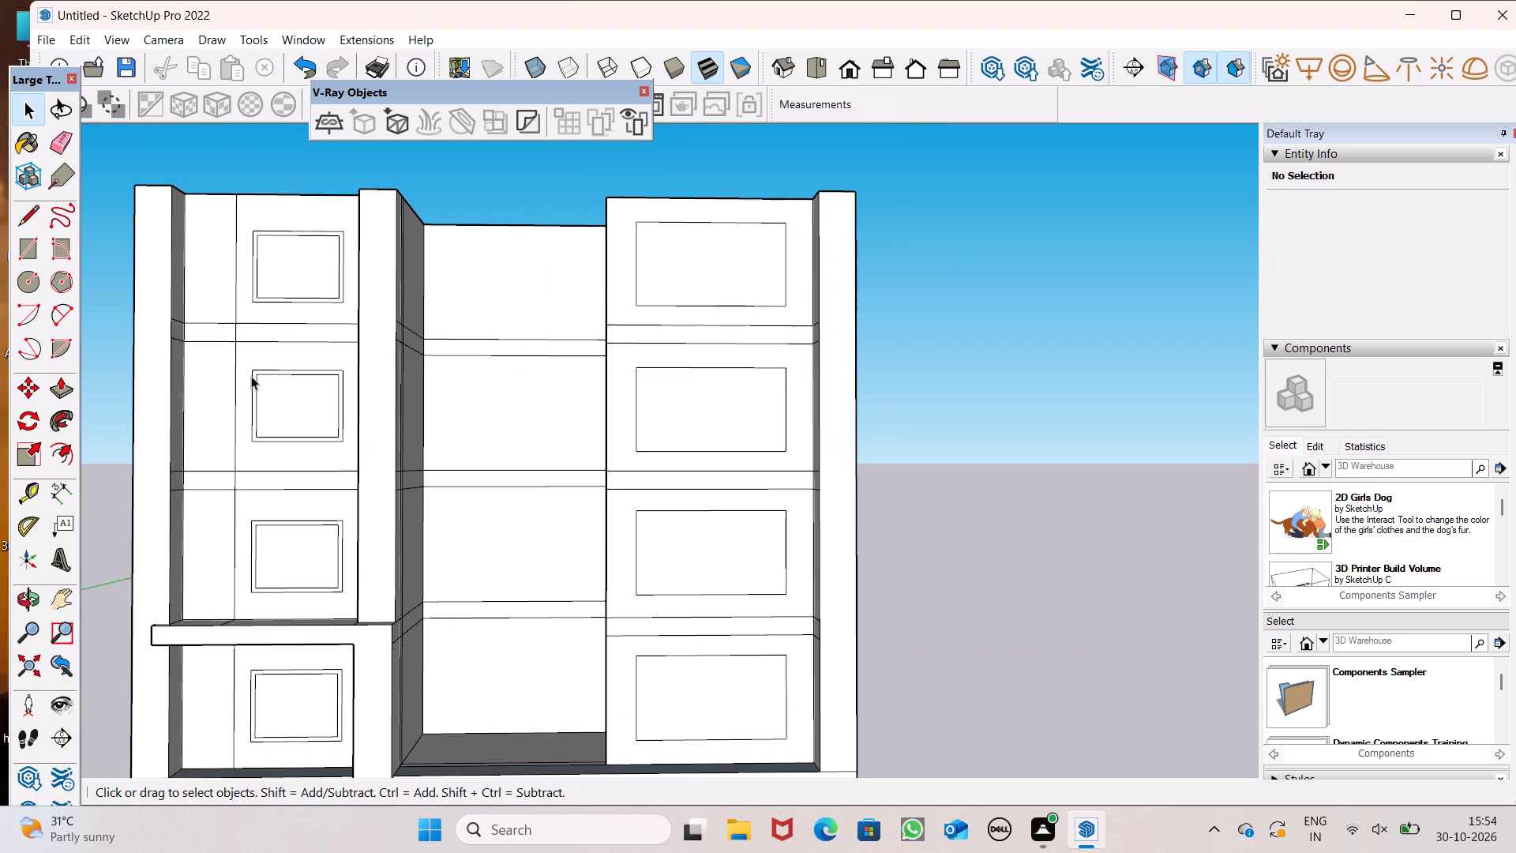
{"action": "left_click", "coordinate": [60, 447]}
{"action": "scroll", "coordinate": [638, 214], "scroll_direction": "up", "scroll_amount": 6}
{"action": "left_click_drag", "start_coordinate": [689, 246], "coordinate": [699, 195]}
{"action": "type", "text": "4\""}
{"action": "key", "text": "Return"}
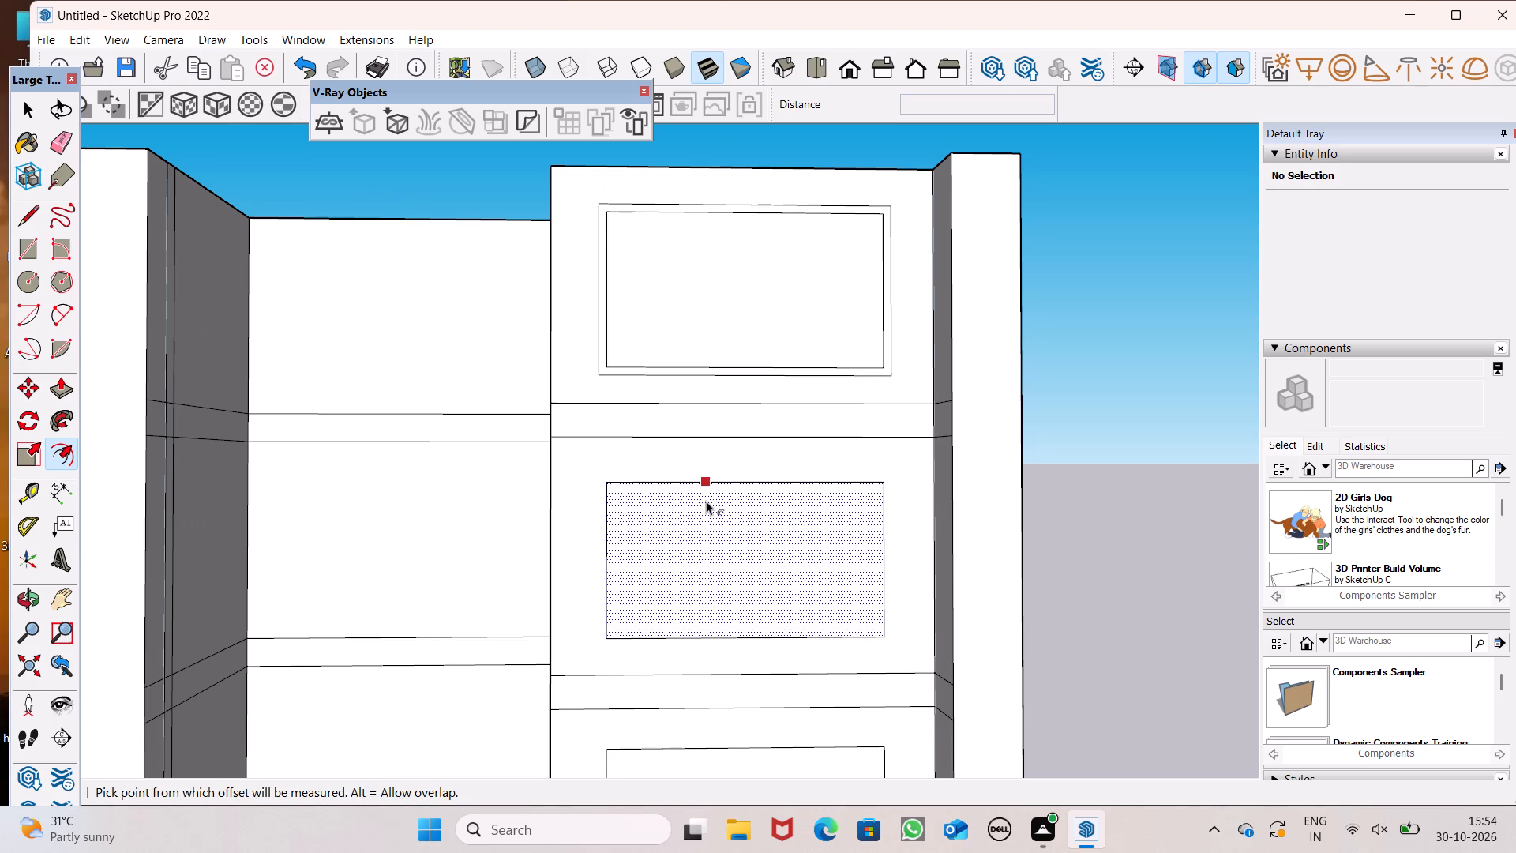
Offset the right bay's window rectangle on the second panel from the top outward by 4".
{"action": "left_click_drag", "start_coordinate": [704, 497], "coordinate": [701, 472]}
{"action": "type", "text": "4\""}
{"action": "key", "text": "Return"}
Offset the right bay's window rectangle on the third panel from the top outward by 4".
{"action": "scroll", "coordinate": [652, 306], "scroll_direction": "up", "scroll_amount": 1}
{"action": "scroll", "coordinate": [652, 307], "scroll_direction": "down", "scroll_amount": 3}
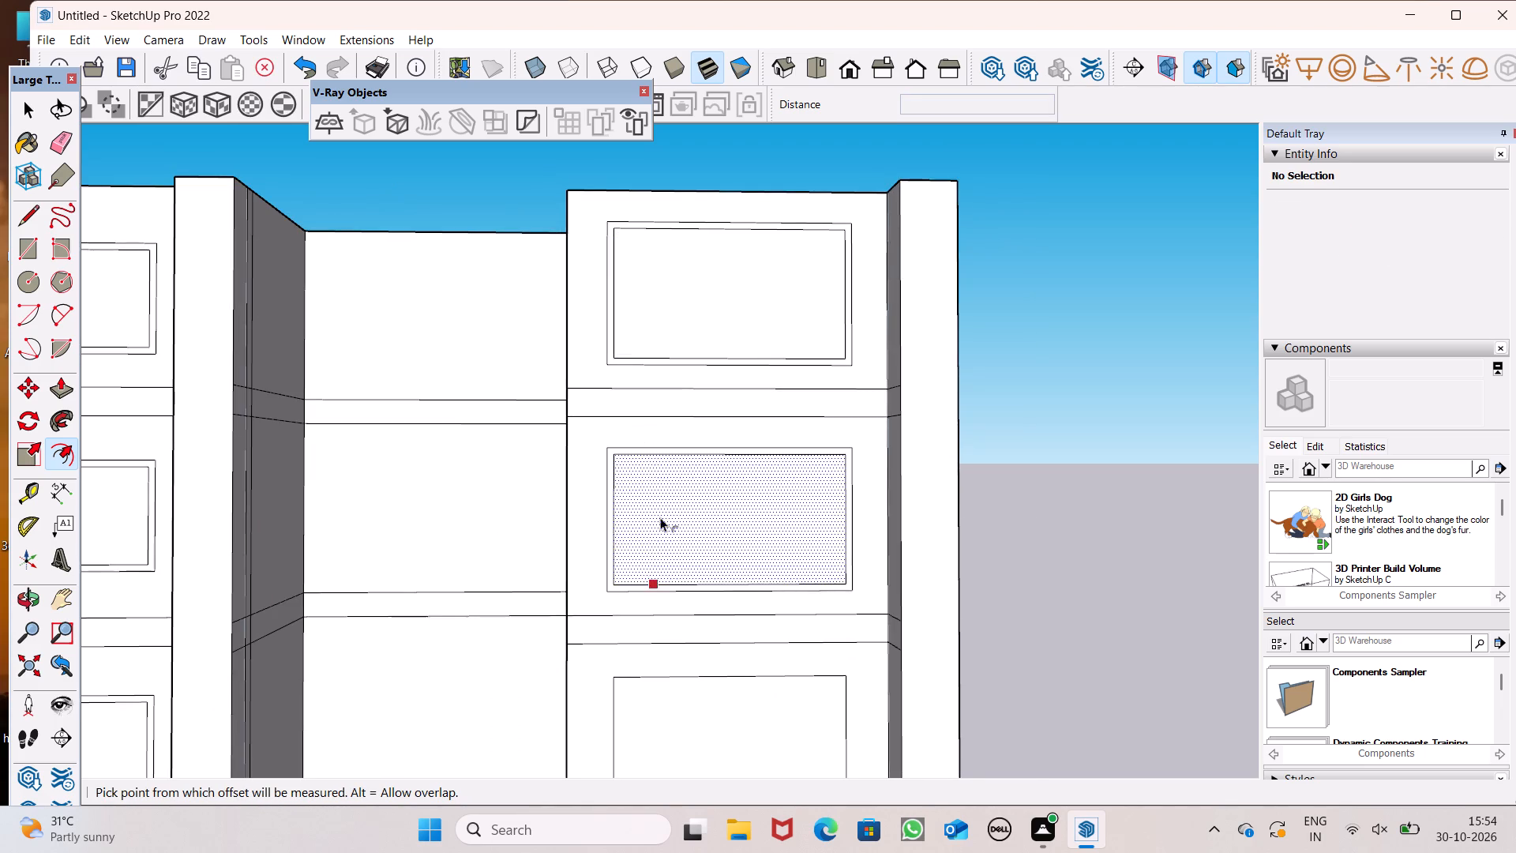
{"action": "scroll", "coordinate": [679, 201], "scroll_direction": "down", "scroll_amount": 6}
{"action": "scroll", "coordinate": [700, 506], "scroll_direction": "up", "scroll_amount": 6}
{"action": "scroll", "coordinate": [691, 501], "scroll_direction": "down", "scroll_amount": 1}
{"action": "scroll", "coordinate": [690, 500], "scroll_direction": "up", "scroll_amount": 1}
{"action": "left_click_drag", "start_coordinate": [690, 496], "coordinate": [691, 473]}
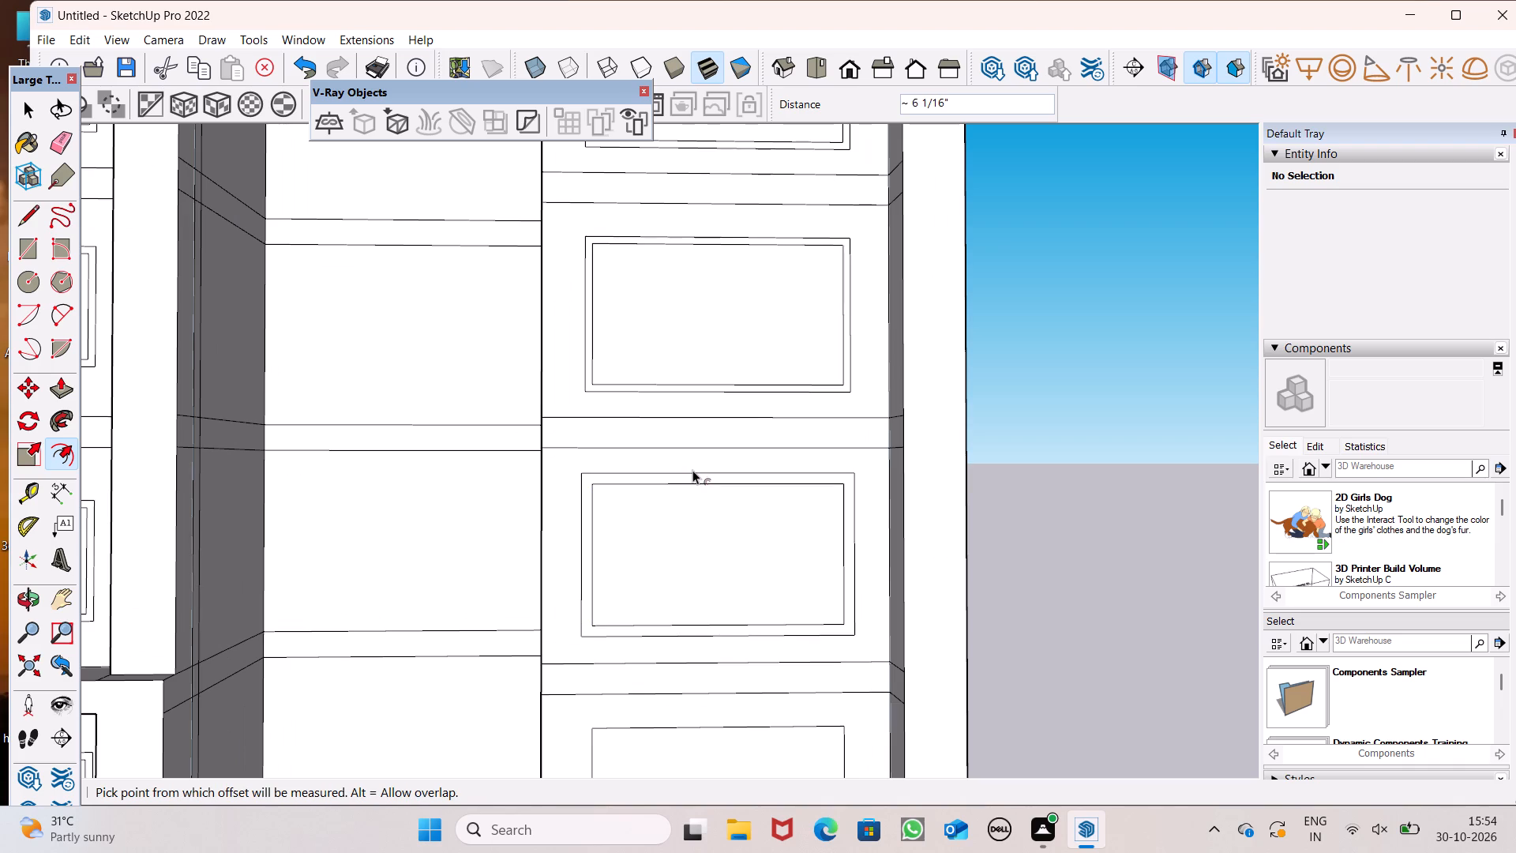
{"action": "type", "text": "4\""}
{"action": "key", "text": "Return"}
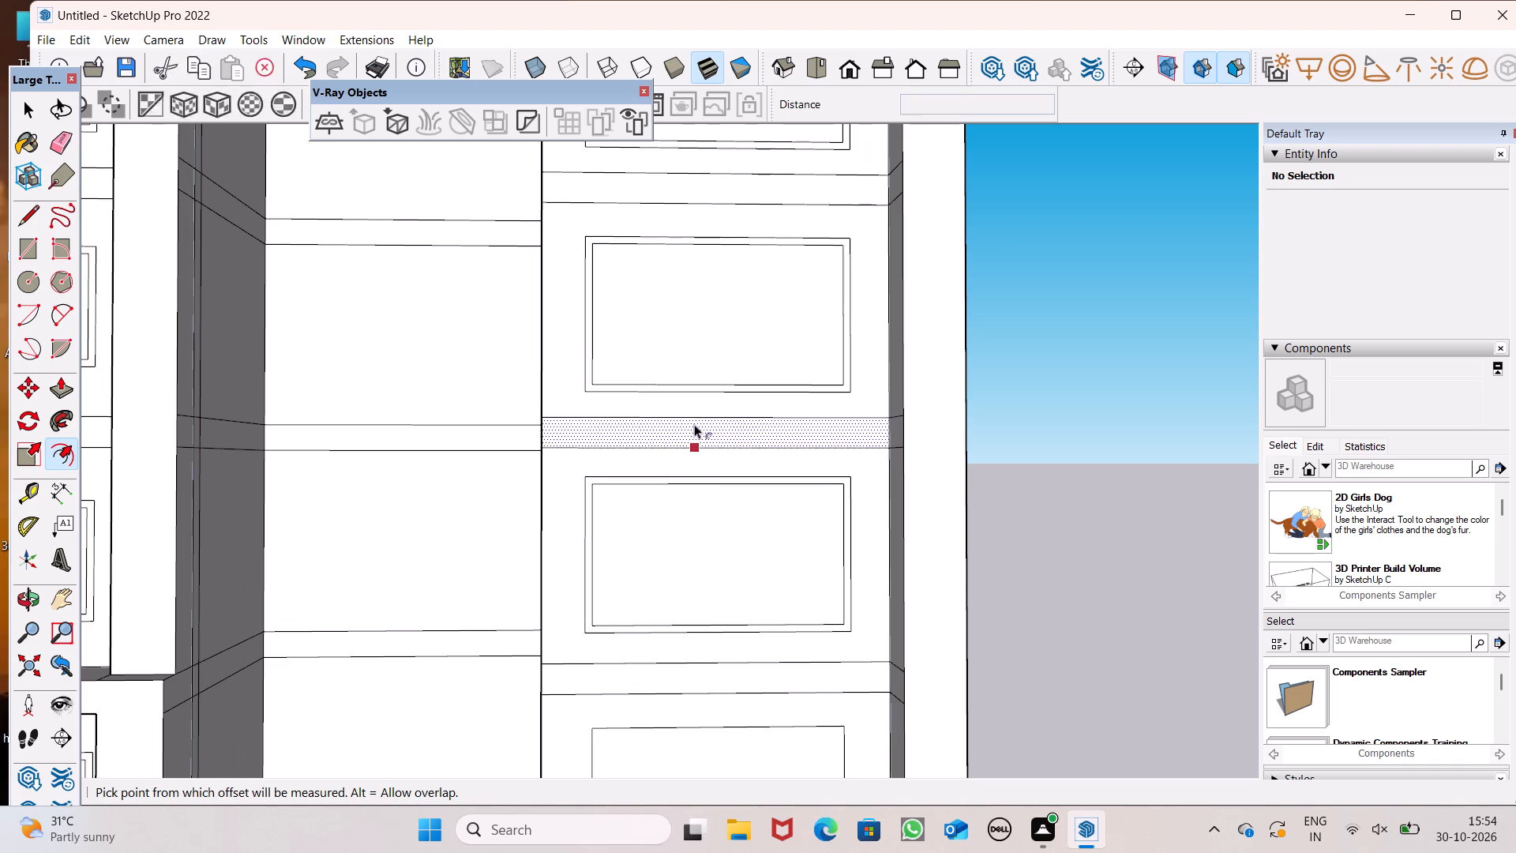
Offset the ground-floor window rectangle of the right bay outward by 4".
{"action": "scroll", "coordinate": [692, 417], "scroll_direction": "down", "scroll_amount": 12}
{"action": "scroll", "coordinate": [684, 478], "scroll_direction": "up", "scroll_amount": 10}
{"action": "scroll", "coordinate": [677, 509], "scroll_direction": "down", "scroll_amount": 1}
{"action": "scroll", "coordinate": [677, 509], "scroll_direction": "up", "scroll_amount": 1}
{"action": "left_click_drag", "start_coordinate": [677, 509], "coordinate": [677, 505]}
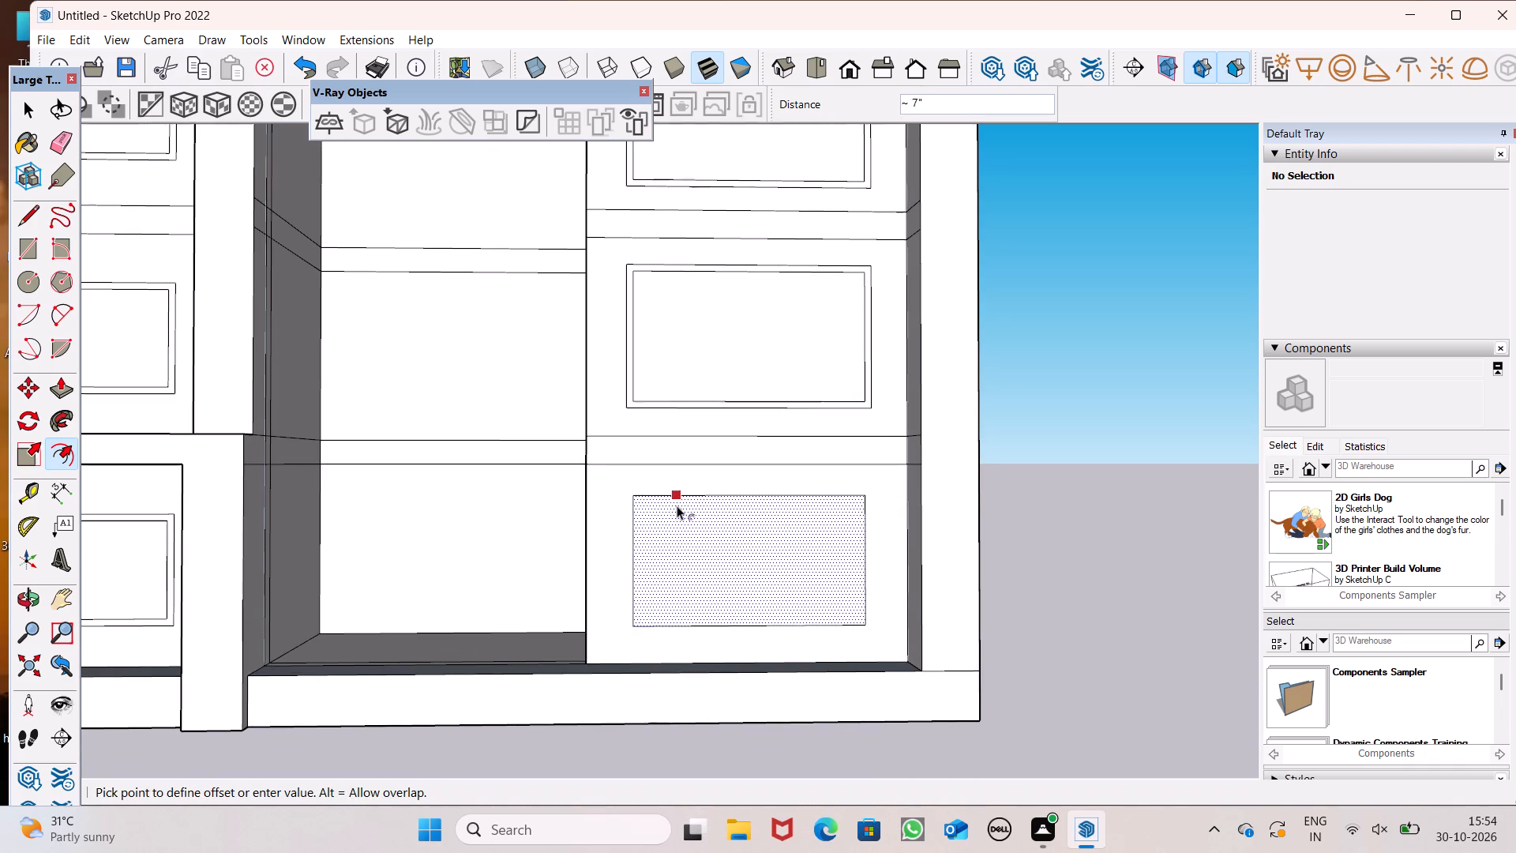
{"action": "left_click_drag", "start_coordinate": [677, 505], "coordinate": [677, 487]}
{"action": "type", "text": "4\""}
{"action": "key", "text": "Return"}
{"action": "scroll", "coordinate": [1038, 261], "scroll_direction": "down", "scroll_amount": 6}
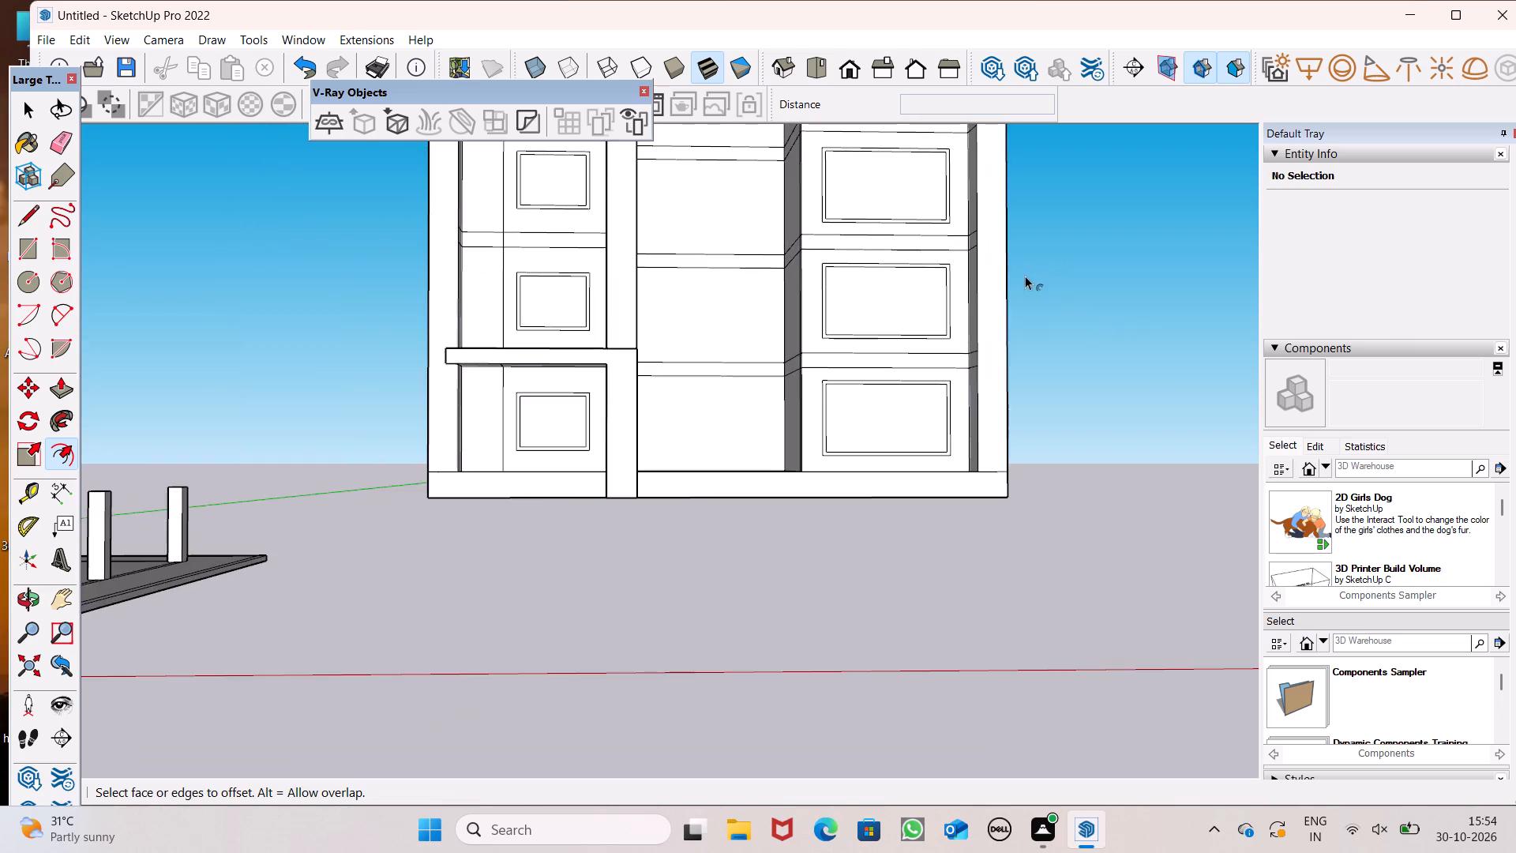
{"action": "scroll", "coordinate": [1025, 276], "scroll_direction": "down", "scroll_amount": 4}
{"action": "key", "text": "space"}
Examine the whole building and its window outlines from the front, the side and above.
{"action": "scroll", "coordinate": [1023, 370], "scroll_direction": "down", "scroll_amount": 3}
{"action": "scroll", "coordinate": [1014, 295], "scroll_direction": "down", "scroll_amount": 3}
{"action": "middle_click_drag", "start_coordinate": [1007, 306], "coordinate": [756, 389]}
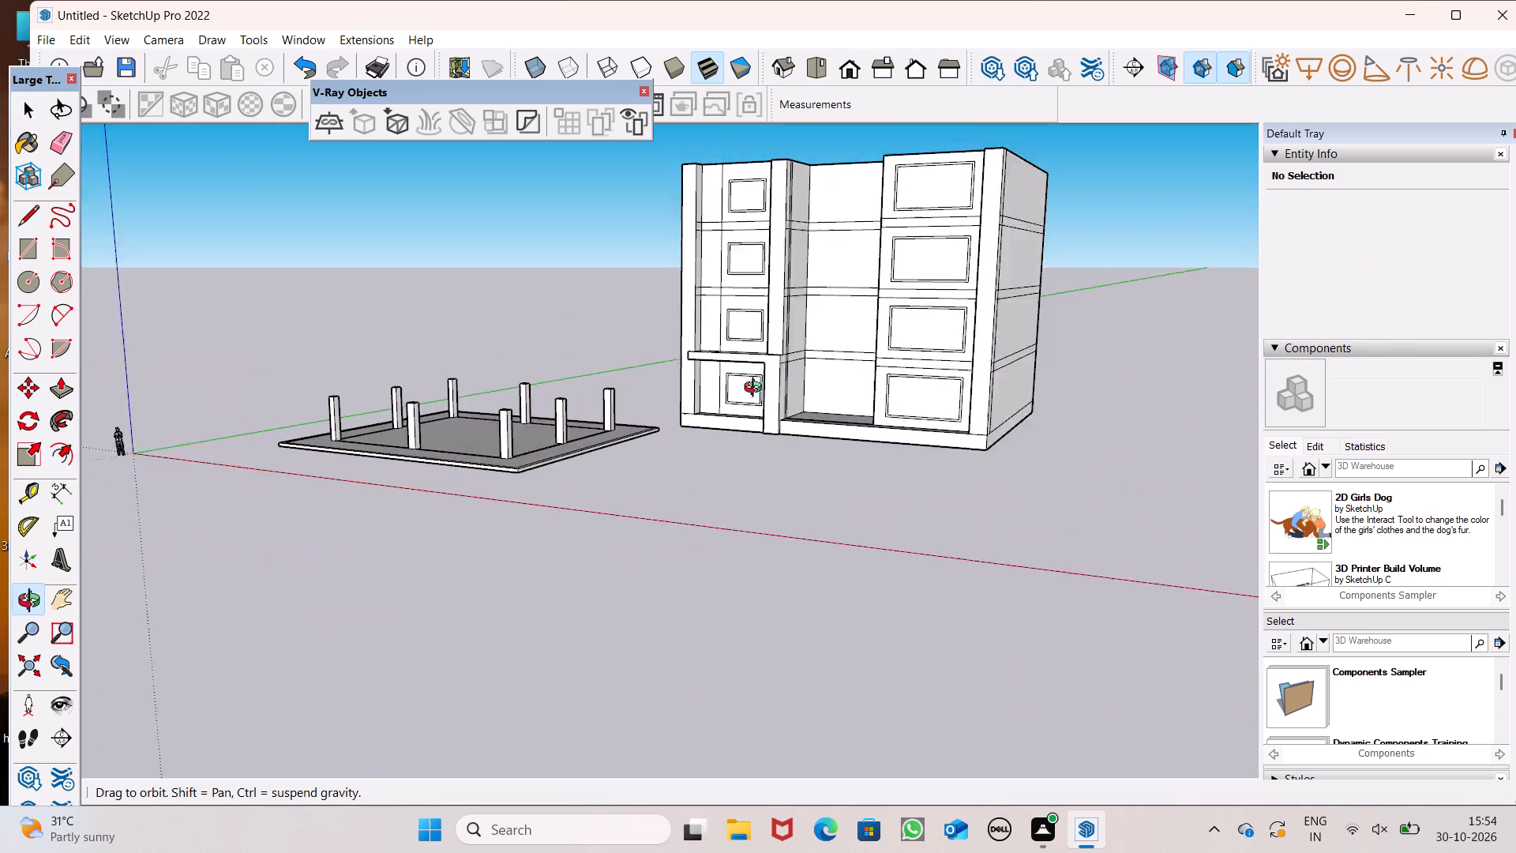
{"action": "middle_click_drag", "start_coordinate": [756, 389], "coordinate": [1015, 454]}
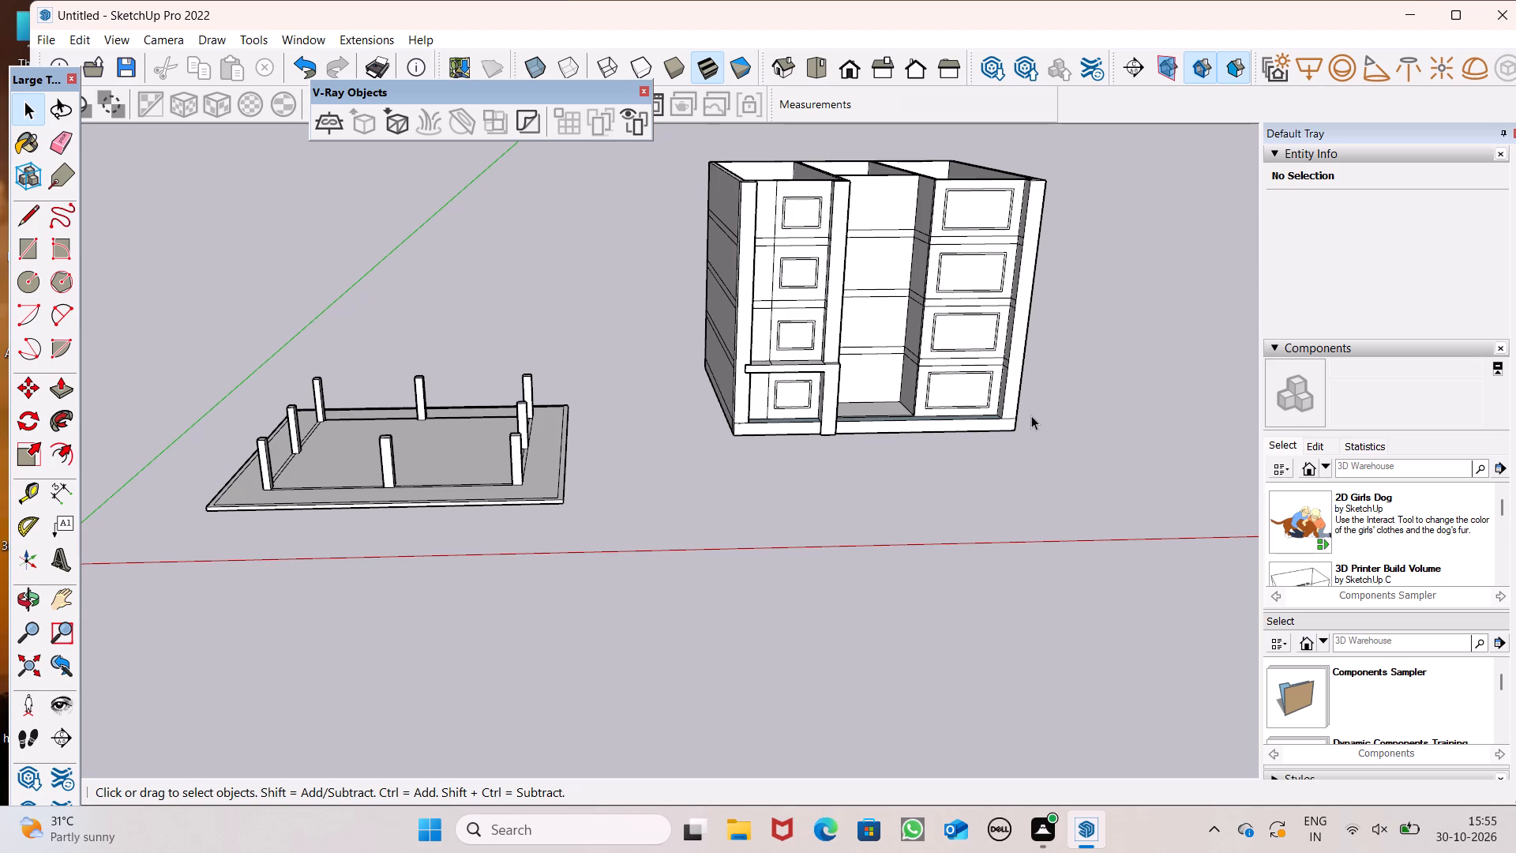
{"action": "scroll", "coordinate": [879, 415], "scroll_direction": "down", "scroll_amount": 4}
{"action": "middle_click_drag", "start_coordinate": [936, 317], "coordinate": [879, 306]}
{"action": "scroll", "coordinate": [857, 269], "scroll_direction": "up", "scroll_amount": 8}
{"action": "scroll", "coordinate": [806, 278], "scroll_direction": "down", "scroll_amount": 1}
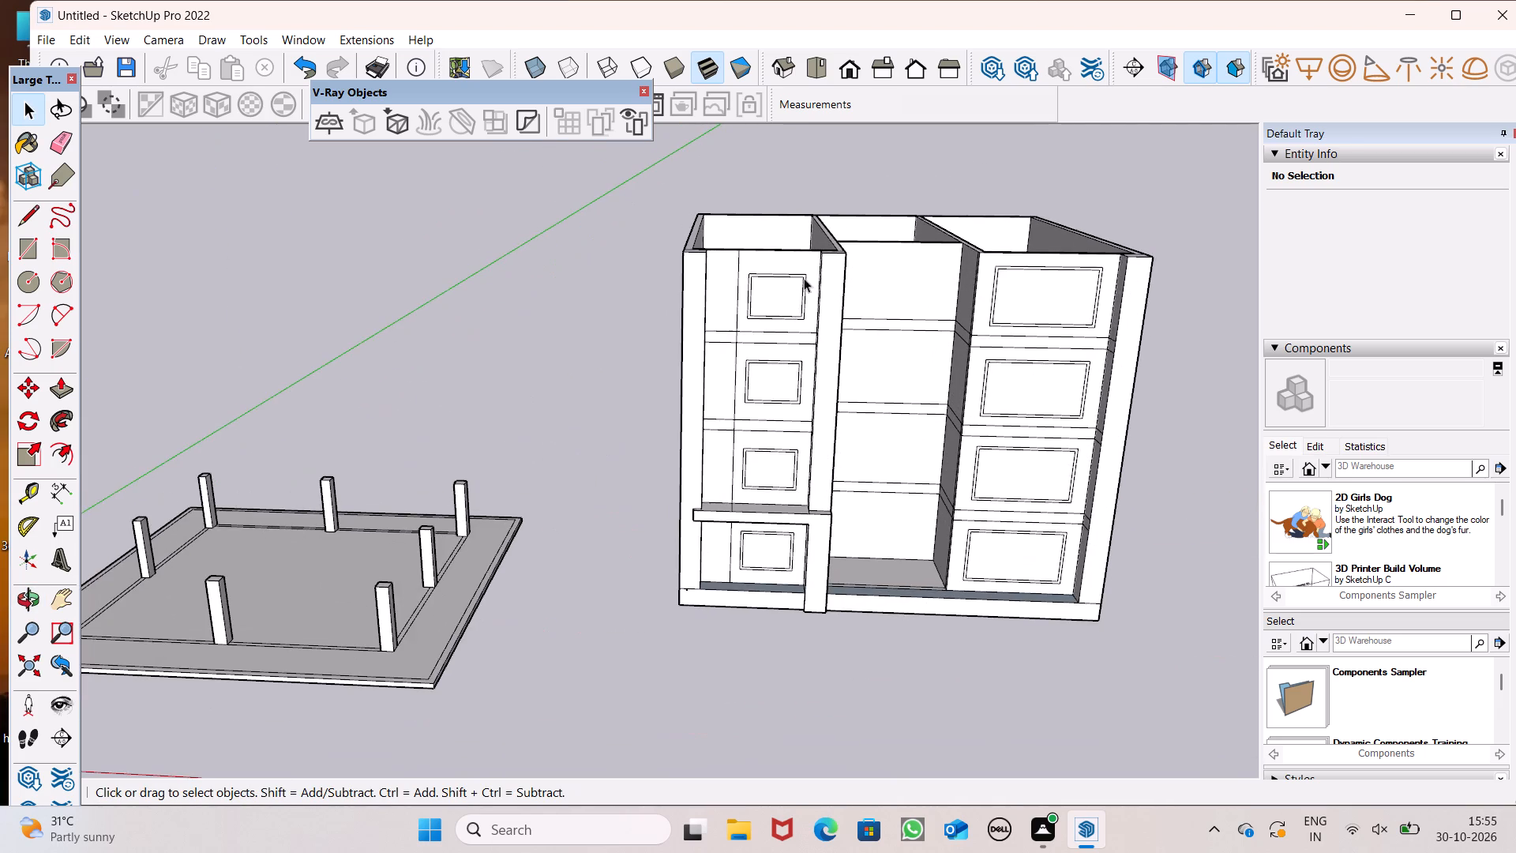
{"action": "middle_click_drag", "start_coordinate": [804, 278], "coordinate": [823, 338]}
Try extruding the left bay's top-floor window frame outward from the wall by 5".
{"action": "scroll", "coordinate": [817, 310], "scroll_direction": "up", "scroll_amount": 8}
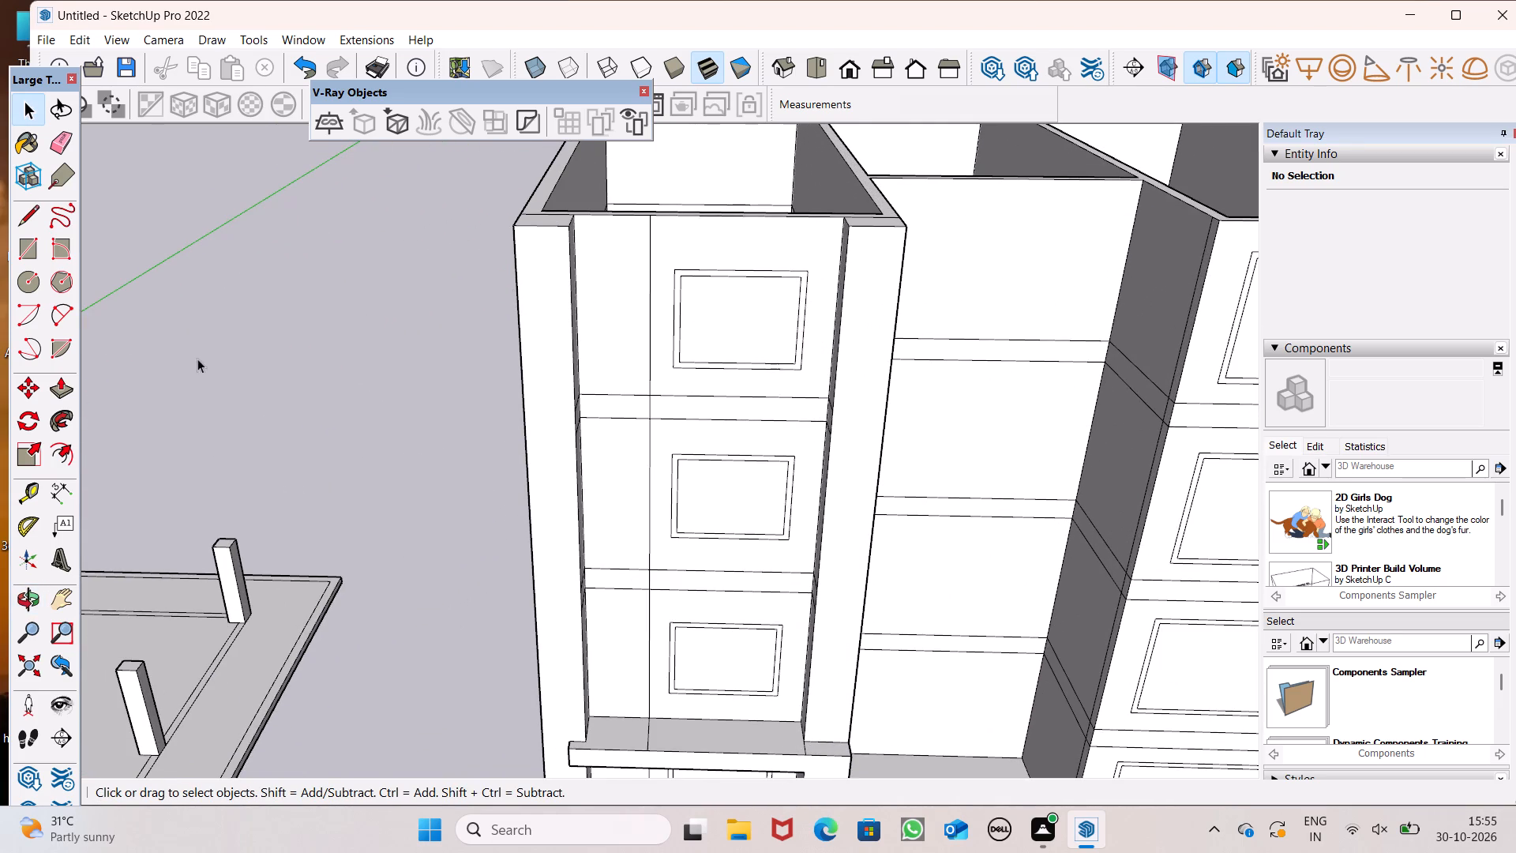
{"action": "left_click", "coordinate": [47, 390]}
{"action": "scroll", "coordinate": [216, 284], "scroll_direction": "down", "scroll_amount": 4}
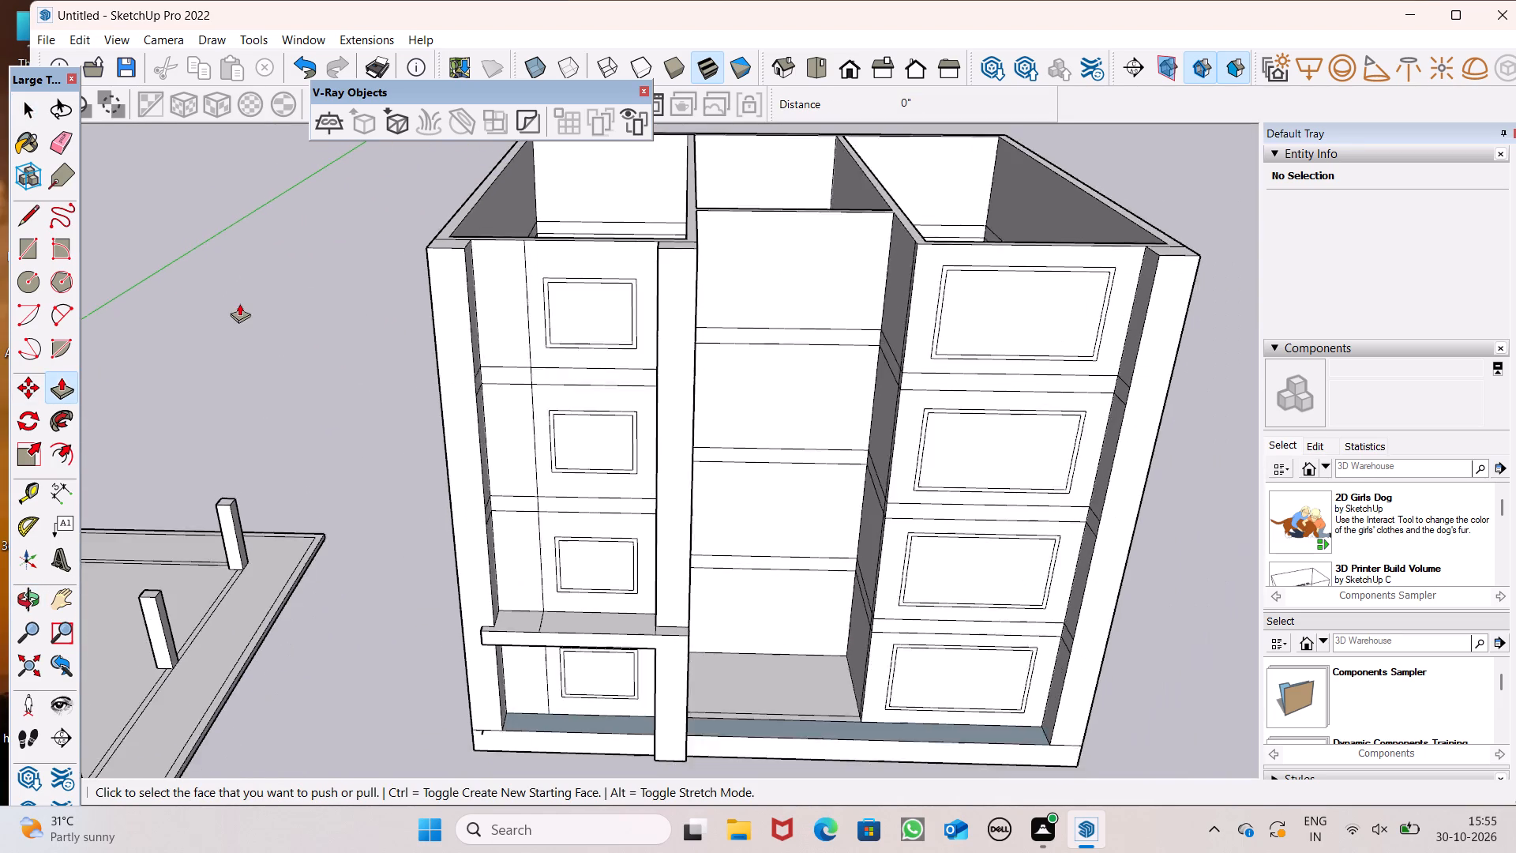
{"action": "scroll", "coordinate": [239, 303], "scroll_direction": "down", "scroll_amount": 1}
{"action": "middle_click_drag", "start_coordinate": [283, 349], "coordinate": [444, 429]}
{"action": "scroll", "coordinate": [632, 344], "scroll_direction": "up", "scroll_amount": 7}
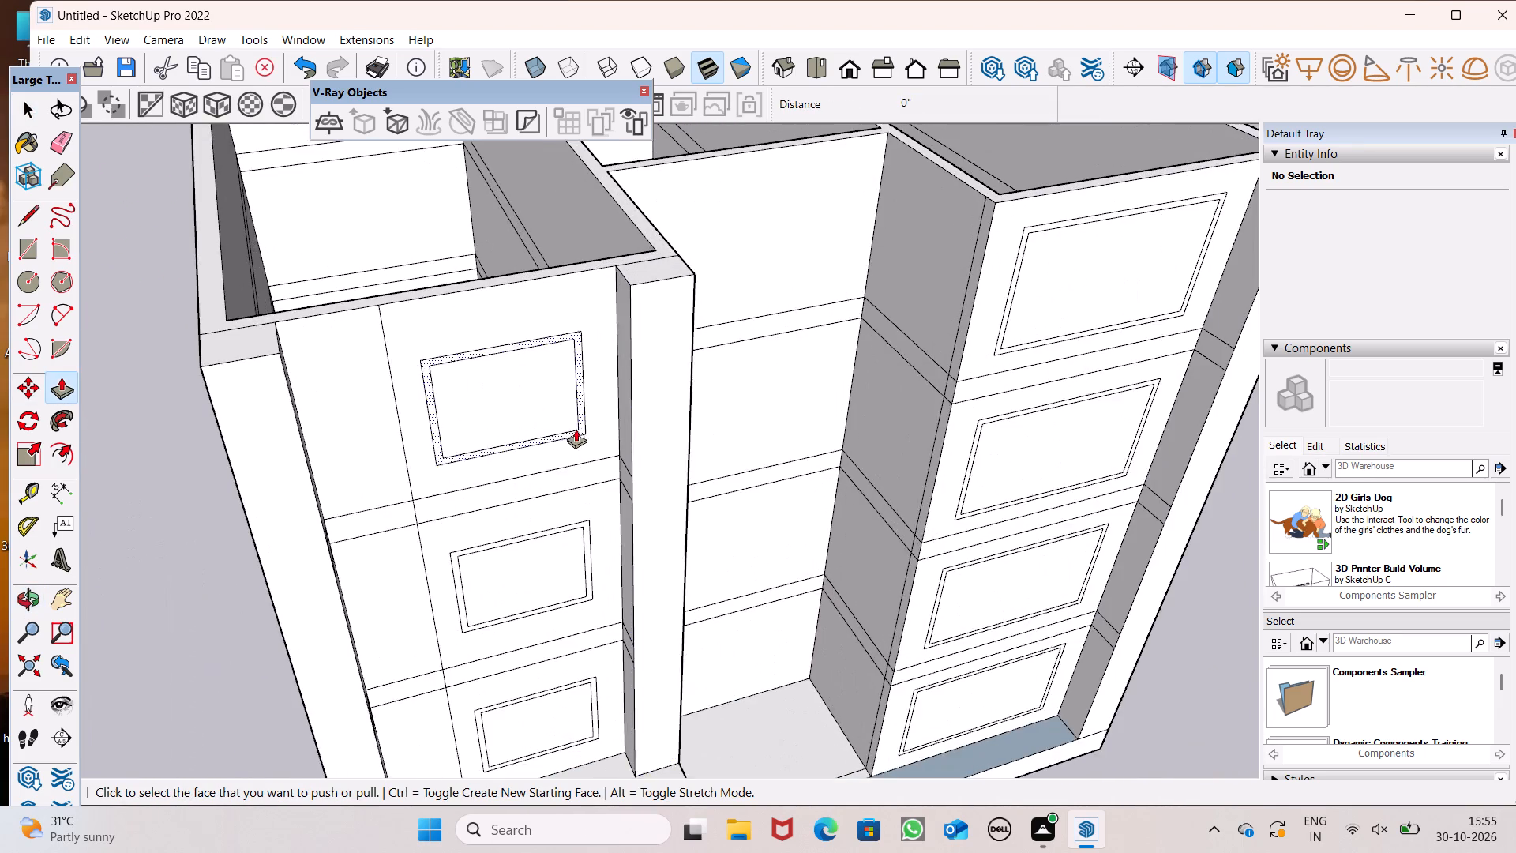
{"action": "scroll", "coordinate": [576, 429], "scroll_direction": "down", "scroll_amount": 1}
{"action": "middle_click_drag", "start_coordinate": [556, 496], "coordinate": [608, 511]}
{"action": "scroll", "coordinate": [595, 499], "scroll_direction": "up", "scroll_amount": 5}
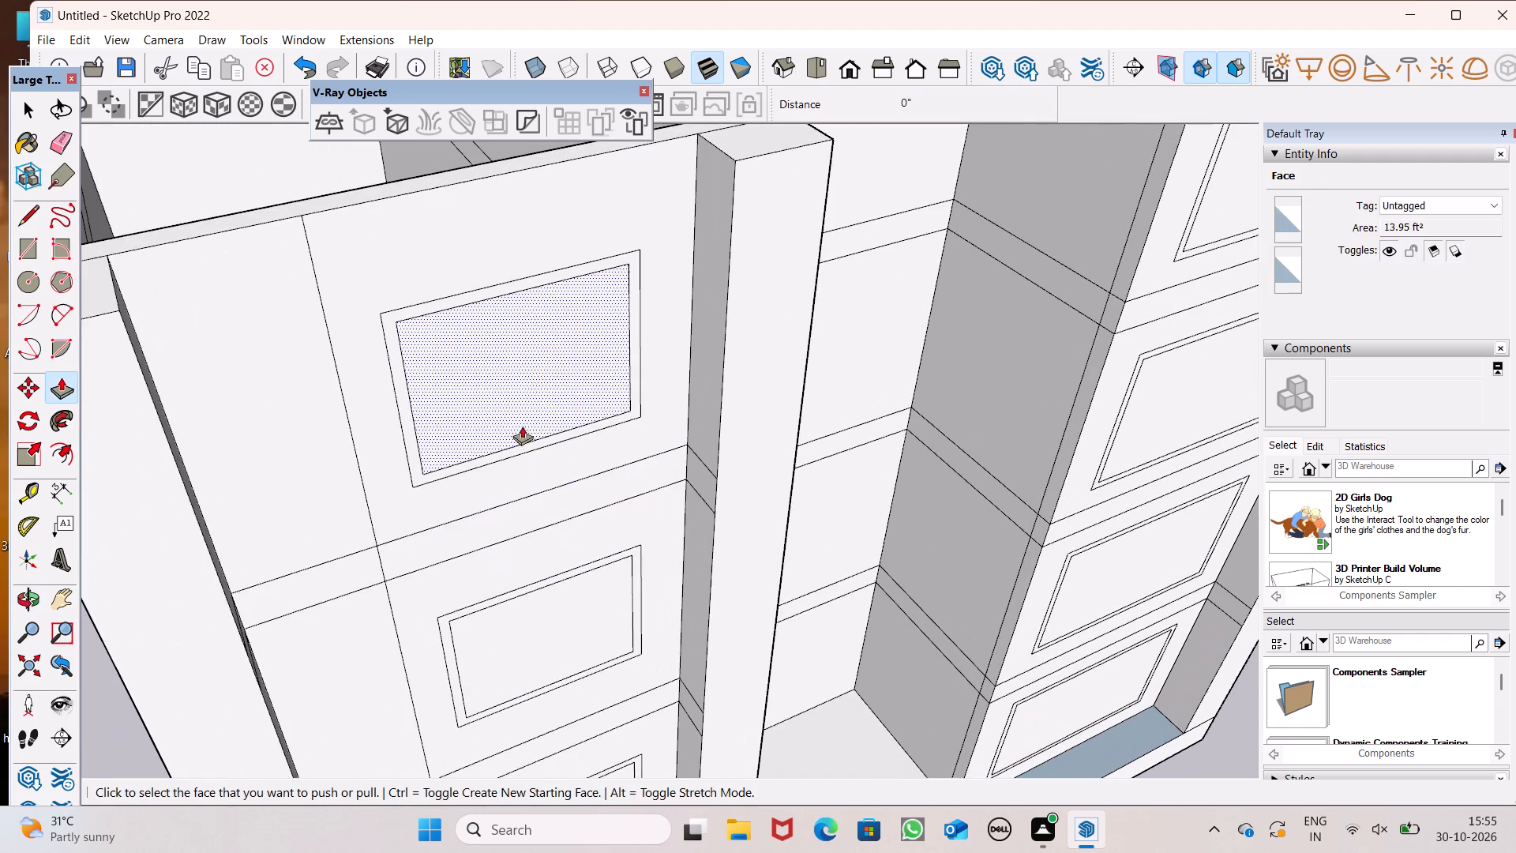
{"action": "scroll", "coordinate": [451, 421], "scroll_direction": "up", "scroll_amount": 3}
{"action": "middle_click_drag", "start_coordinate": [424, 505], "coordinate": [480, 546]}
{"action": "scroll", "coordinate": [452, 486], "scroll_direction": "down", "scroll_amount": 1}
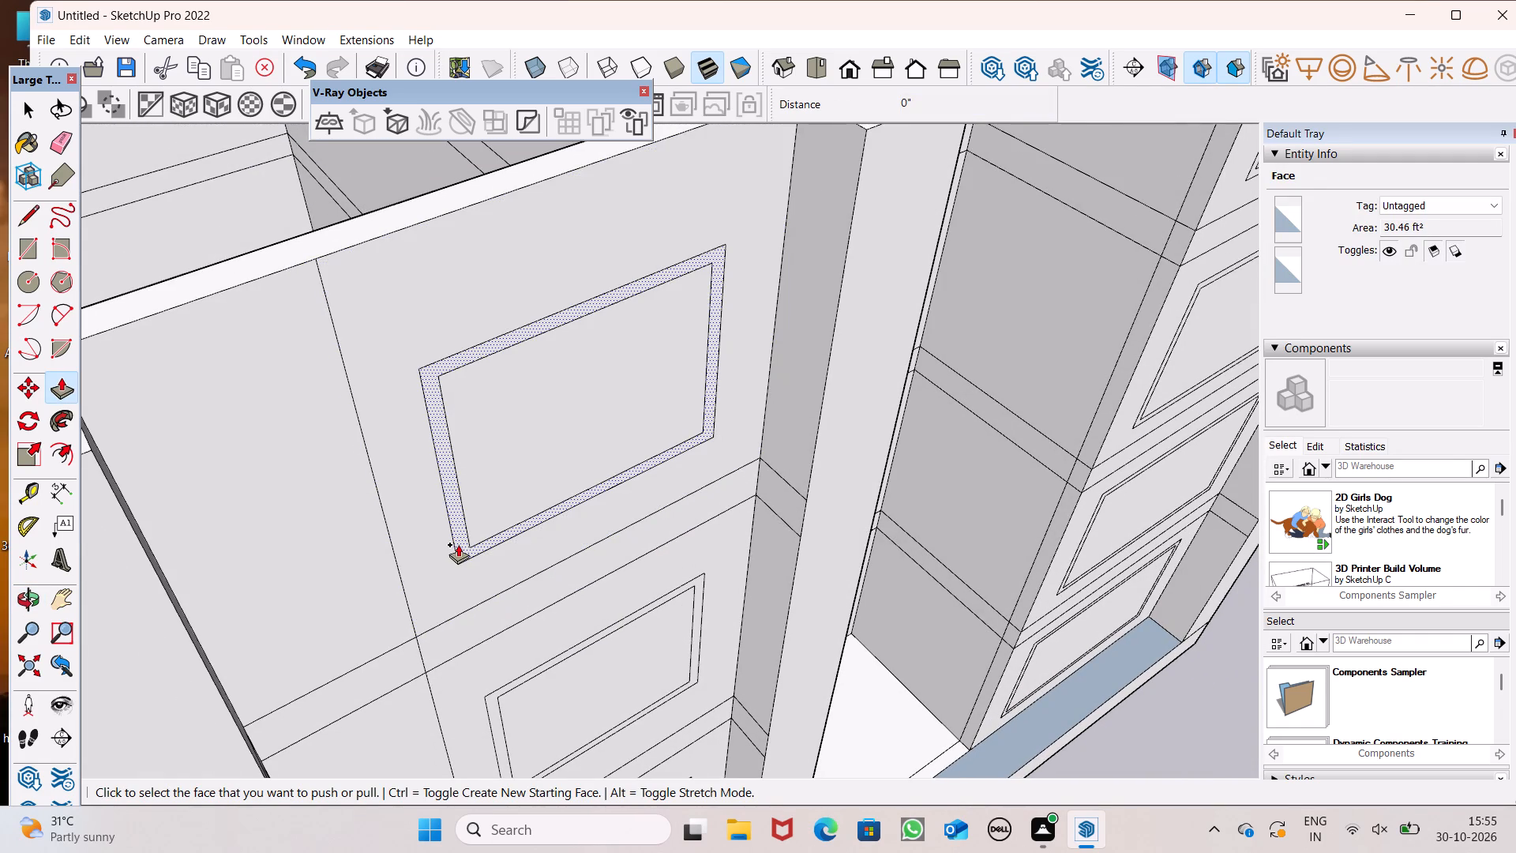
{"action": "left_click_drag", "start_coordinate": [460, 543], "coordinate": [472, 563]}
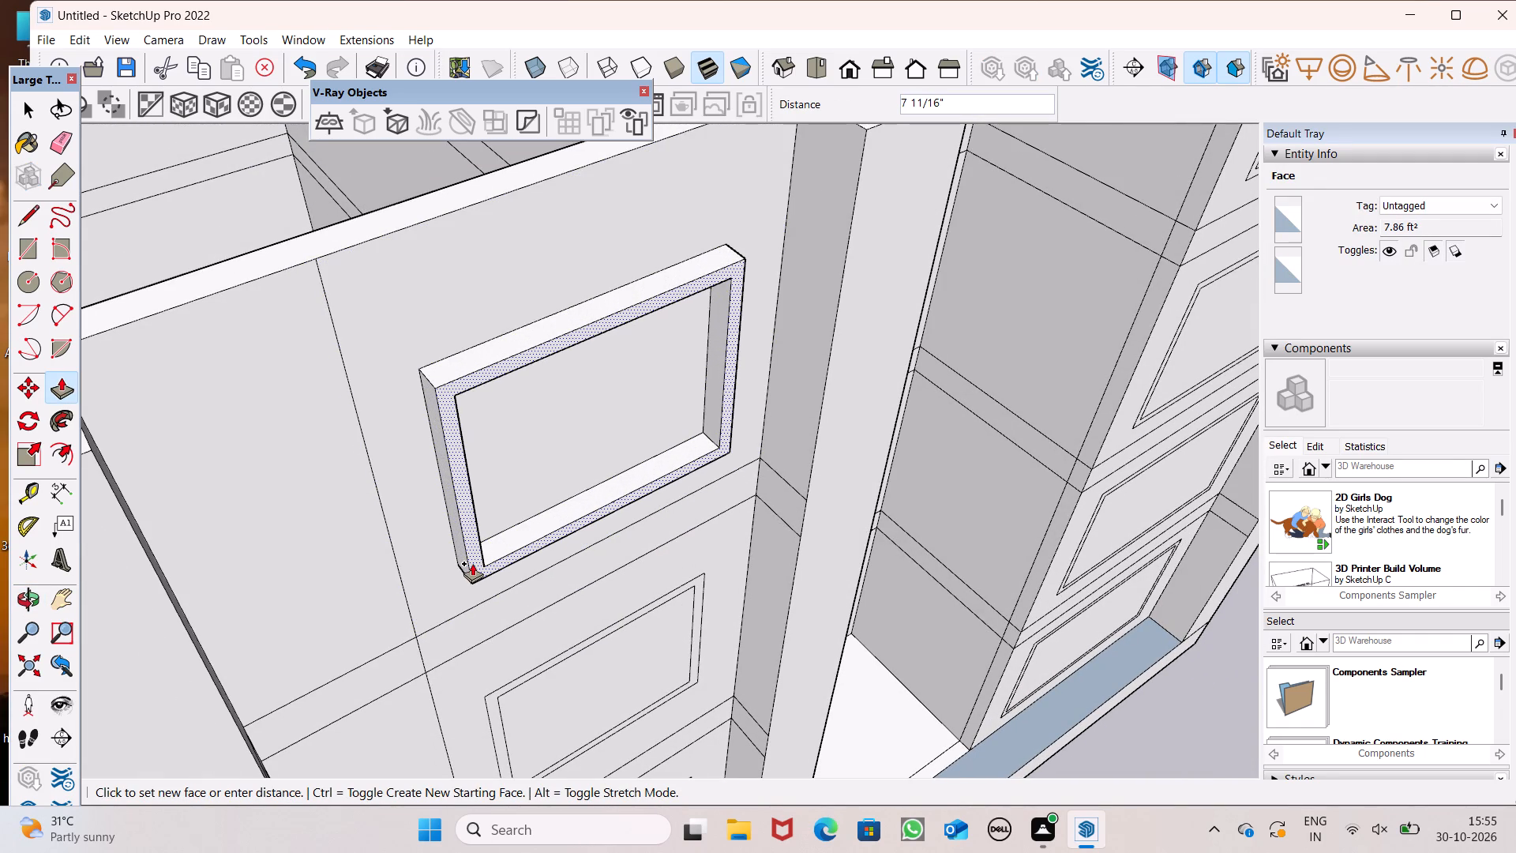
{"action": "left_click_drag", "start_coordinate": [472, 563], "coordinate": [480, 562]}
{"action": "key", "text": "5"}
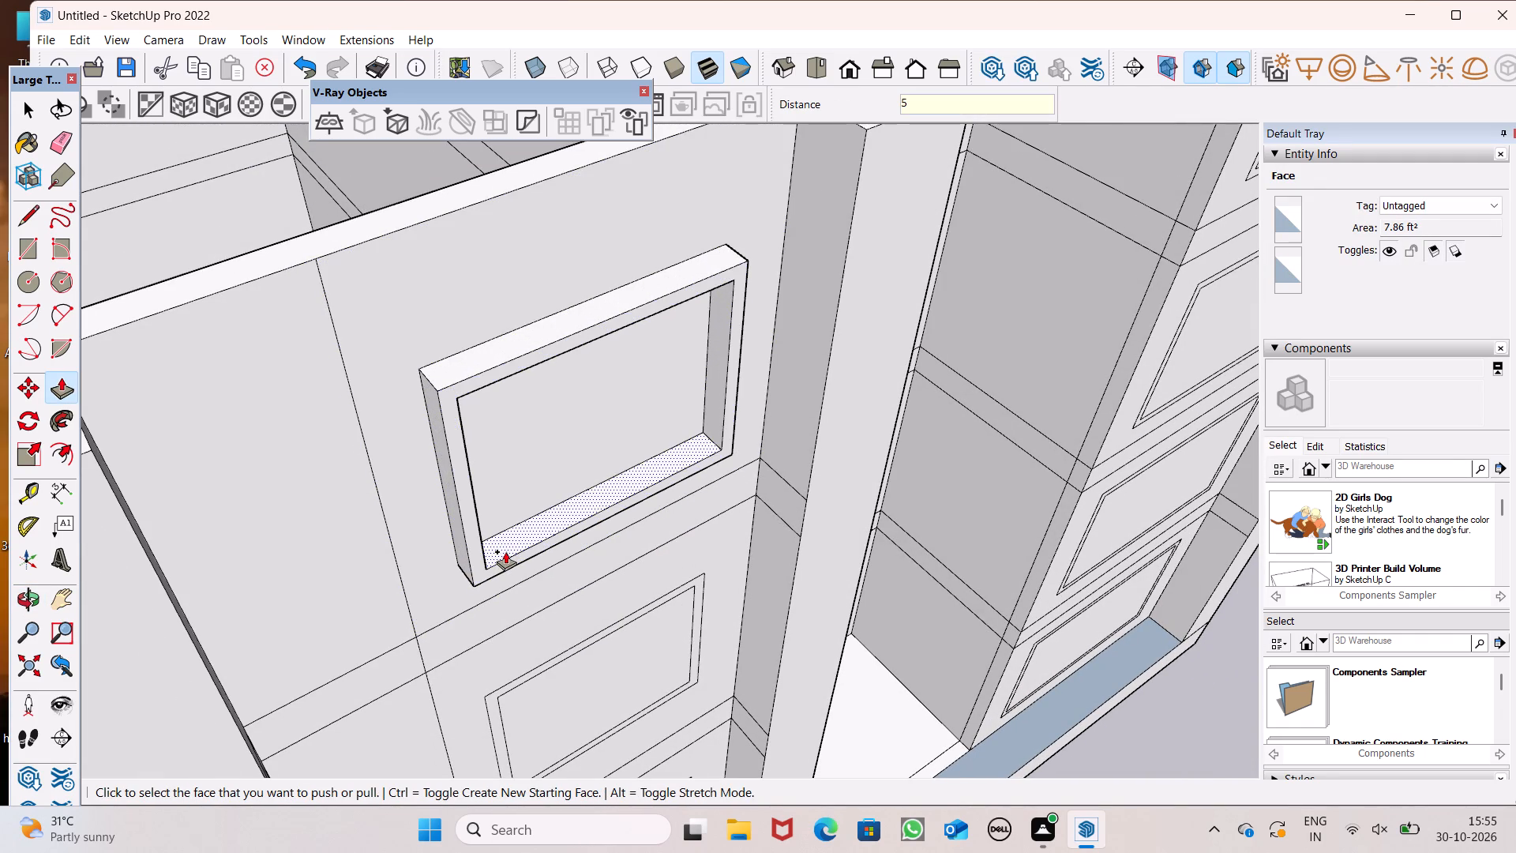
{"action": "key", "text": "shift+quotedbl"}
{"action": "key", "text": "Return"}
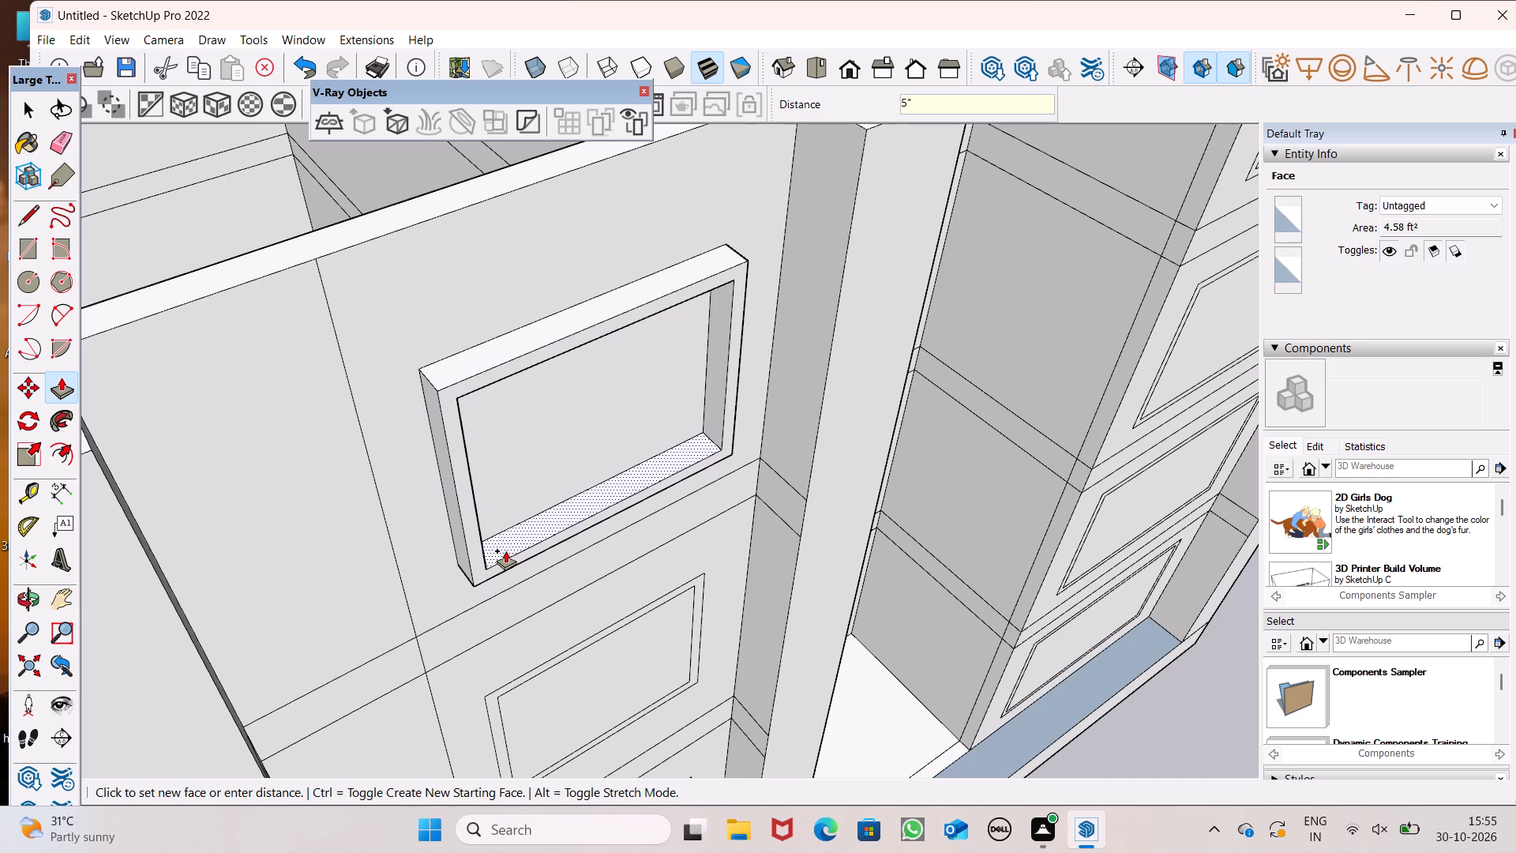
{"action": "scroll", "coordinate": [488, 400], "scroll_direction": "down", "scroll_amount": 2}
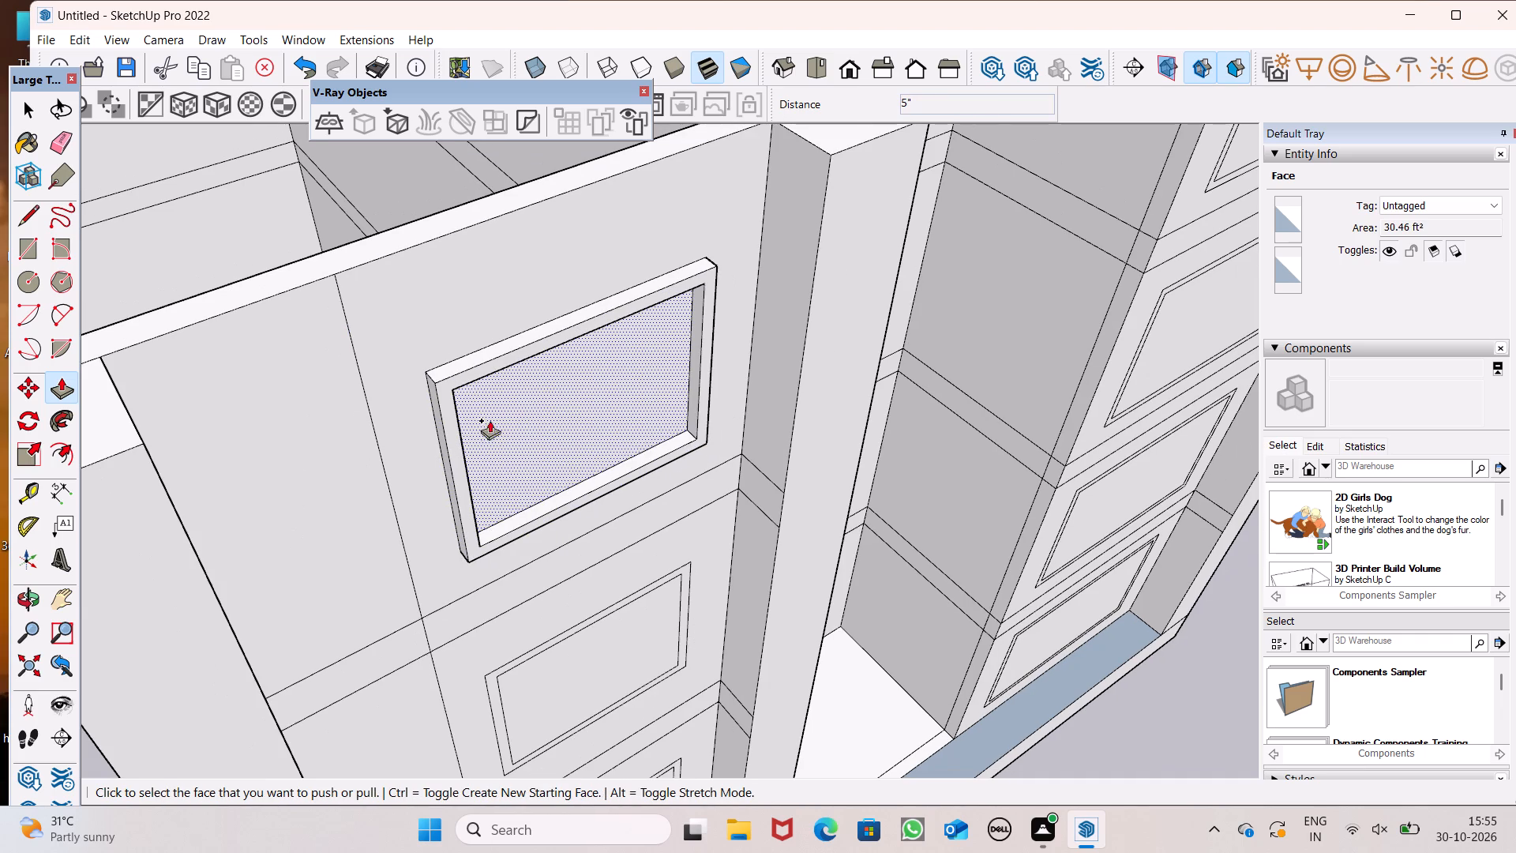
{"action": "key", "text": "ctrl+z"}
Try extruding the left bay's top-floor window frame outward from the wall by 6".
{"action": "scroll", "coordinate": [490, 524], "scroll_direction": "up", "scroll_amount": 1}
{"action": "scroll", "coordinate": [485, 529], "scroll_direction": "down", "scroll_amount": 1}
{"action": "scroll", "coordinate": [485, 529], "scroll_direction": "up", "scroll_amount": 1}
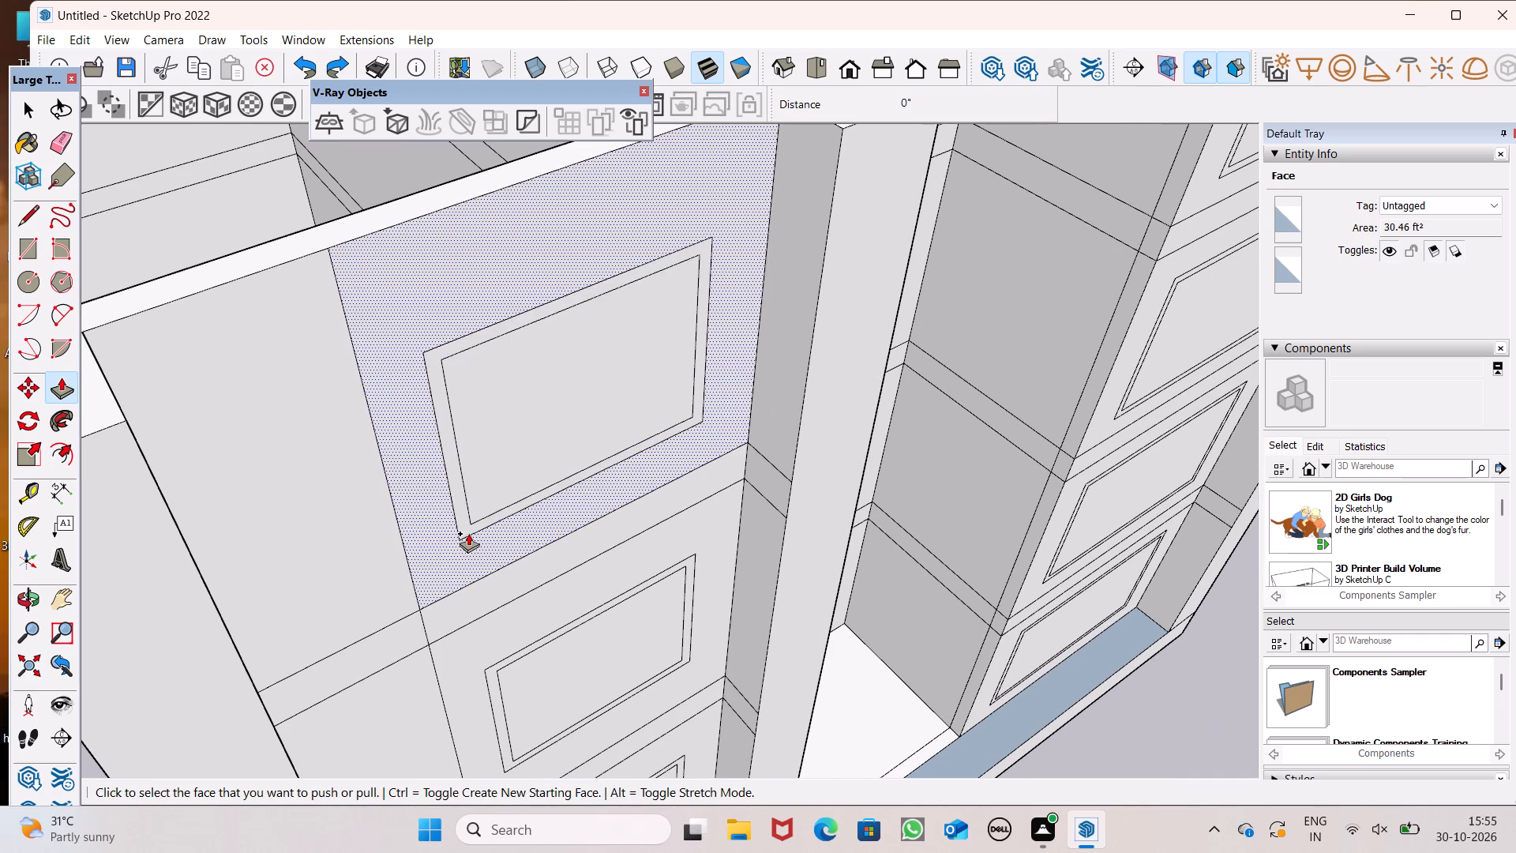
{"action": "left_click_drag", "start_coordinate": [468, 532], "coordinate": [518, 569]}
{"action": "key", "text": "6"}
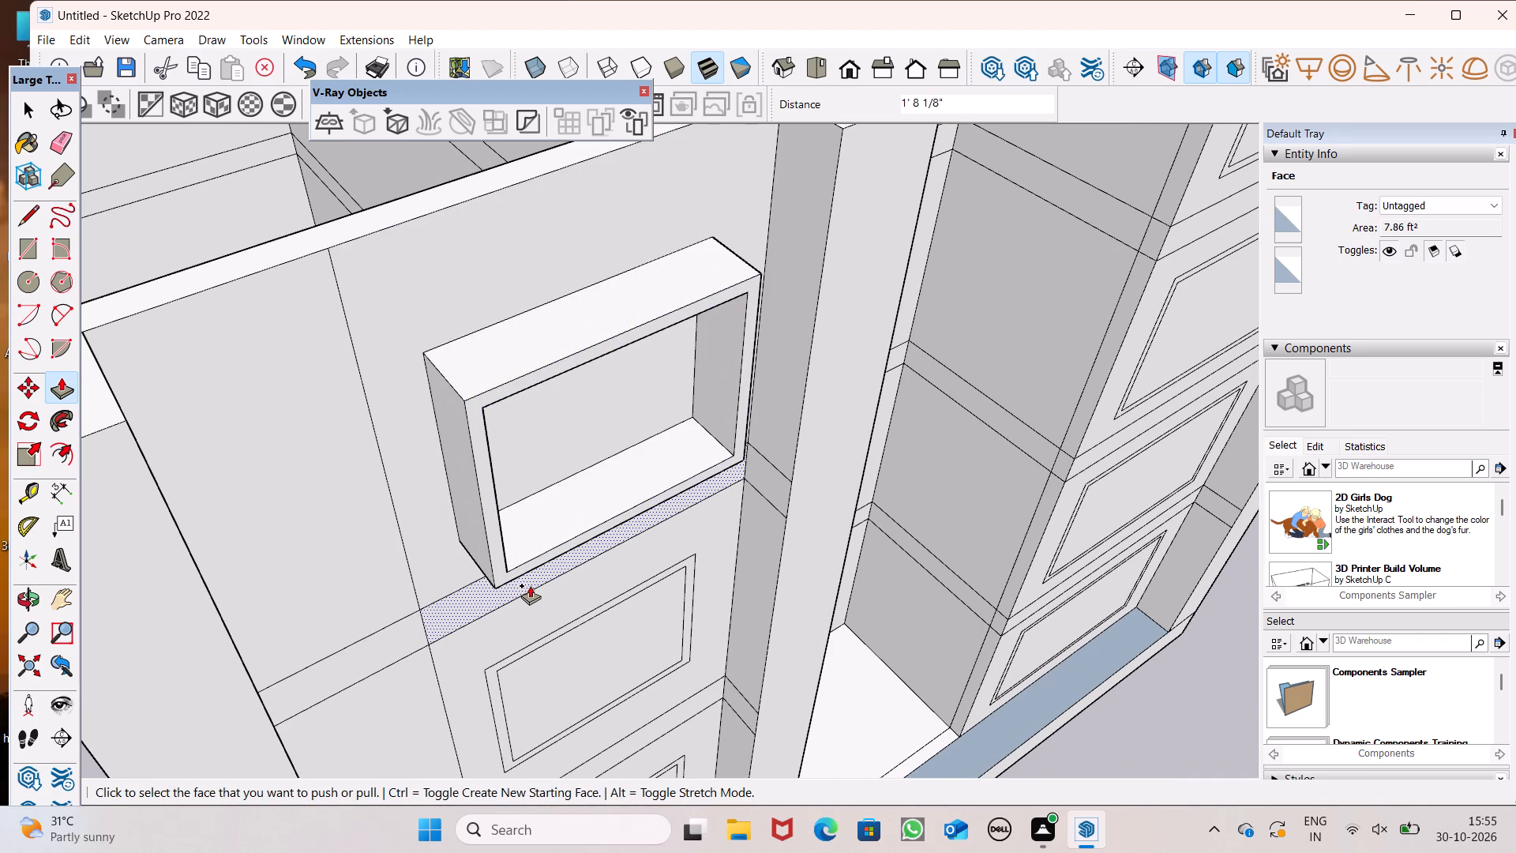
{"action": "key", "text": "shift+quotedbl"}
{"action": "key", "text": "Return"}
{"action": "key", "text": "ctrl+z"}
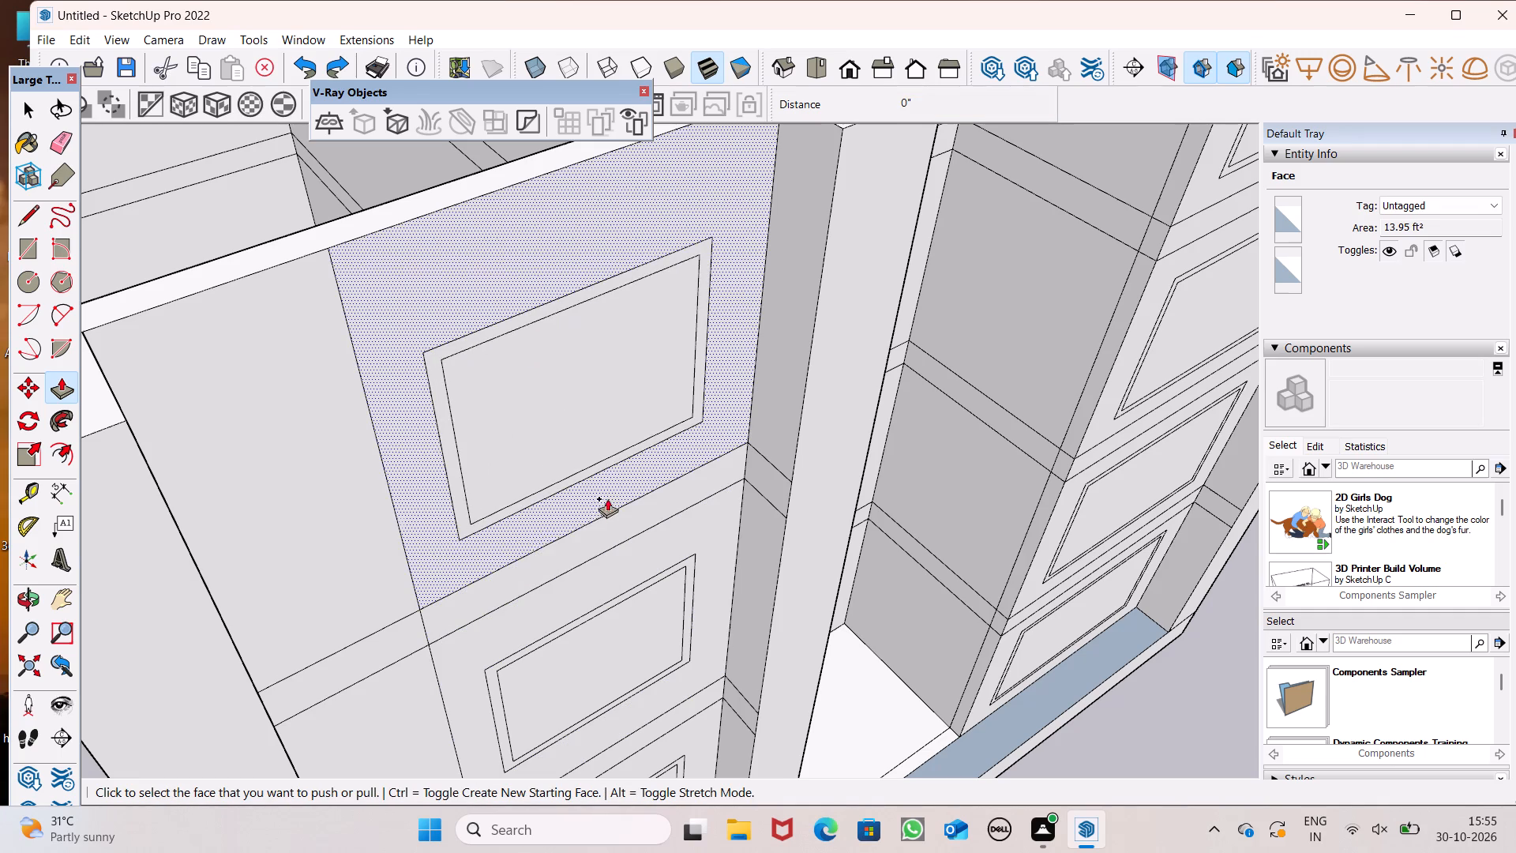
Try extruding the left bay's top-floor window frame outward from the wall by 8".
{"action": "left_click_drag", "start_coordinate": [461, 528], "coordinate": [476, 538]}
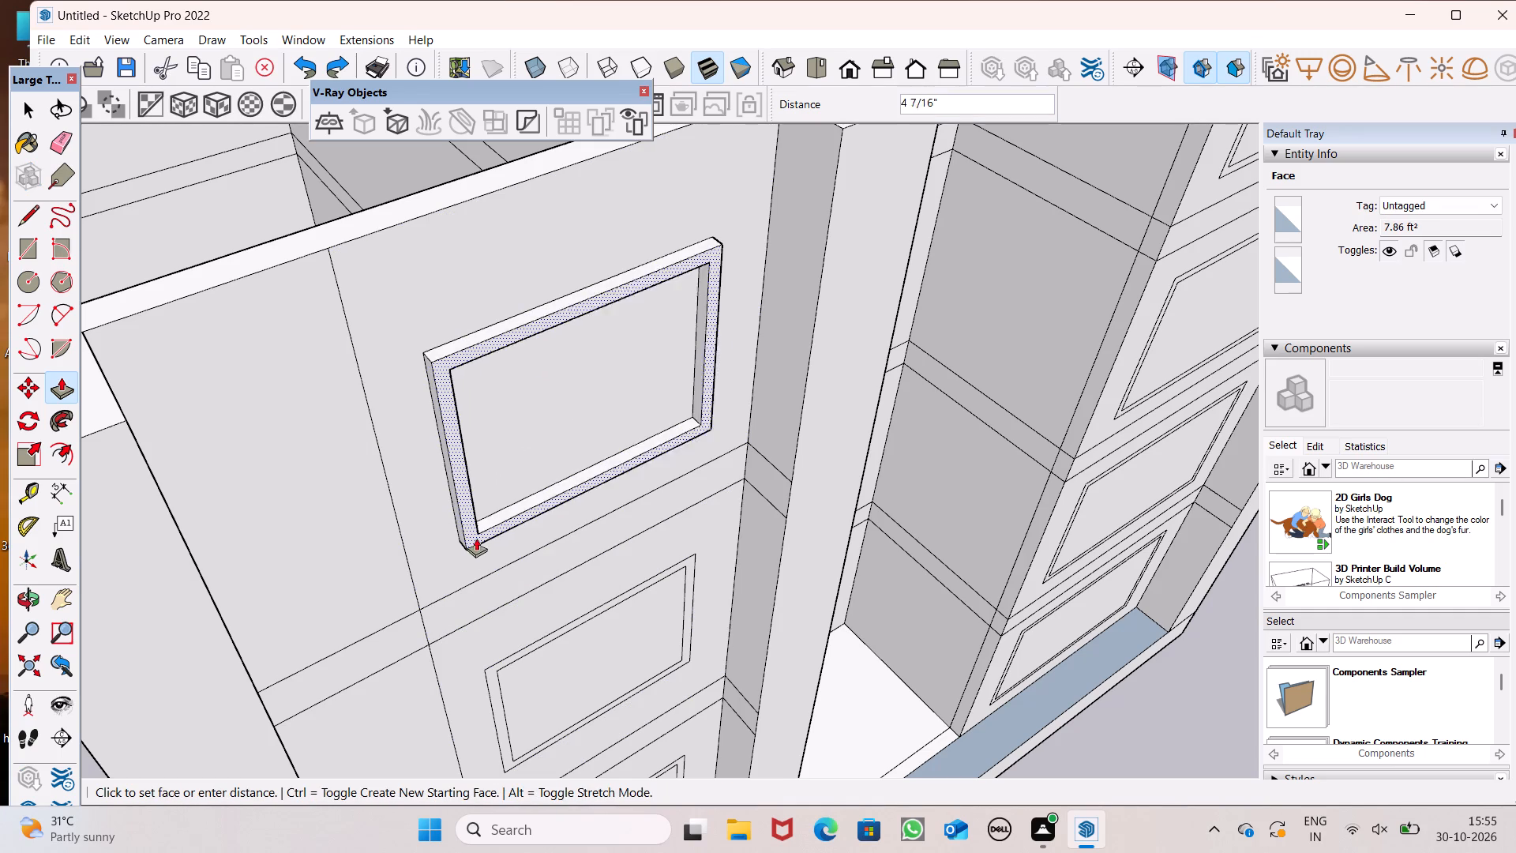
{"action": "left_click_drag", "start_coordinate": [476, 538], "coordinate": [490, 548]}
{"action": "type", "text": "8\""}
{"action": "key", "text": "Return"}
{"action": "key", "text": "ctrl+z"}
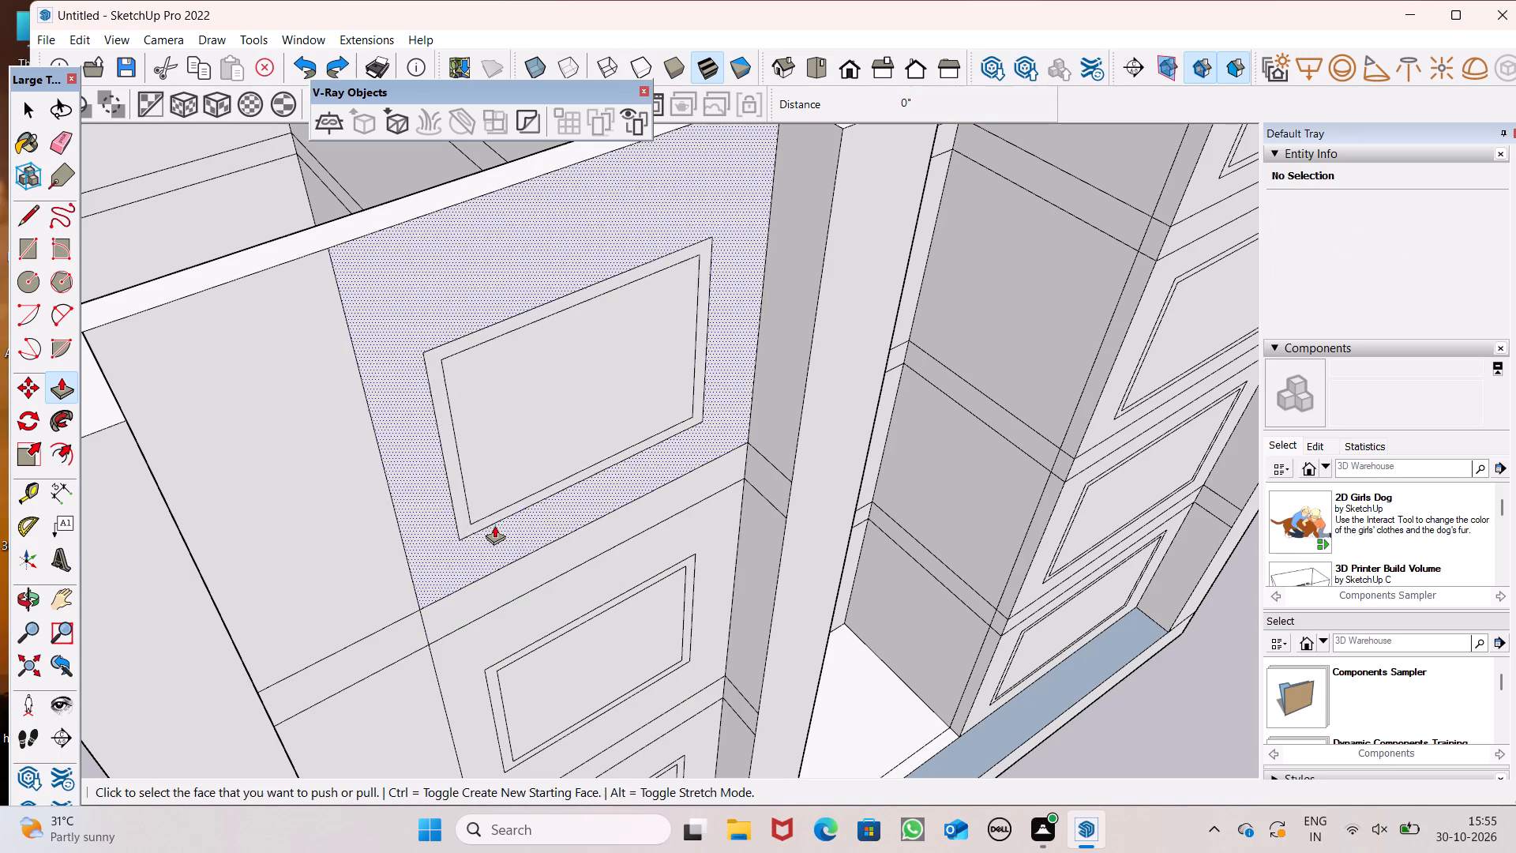
Extrude the left bay's top-floor window frame outward from the wall by 9".
{"action": "left_click_drag", "start_coordinate": [463, 524], "coordinate": [492, 575]}
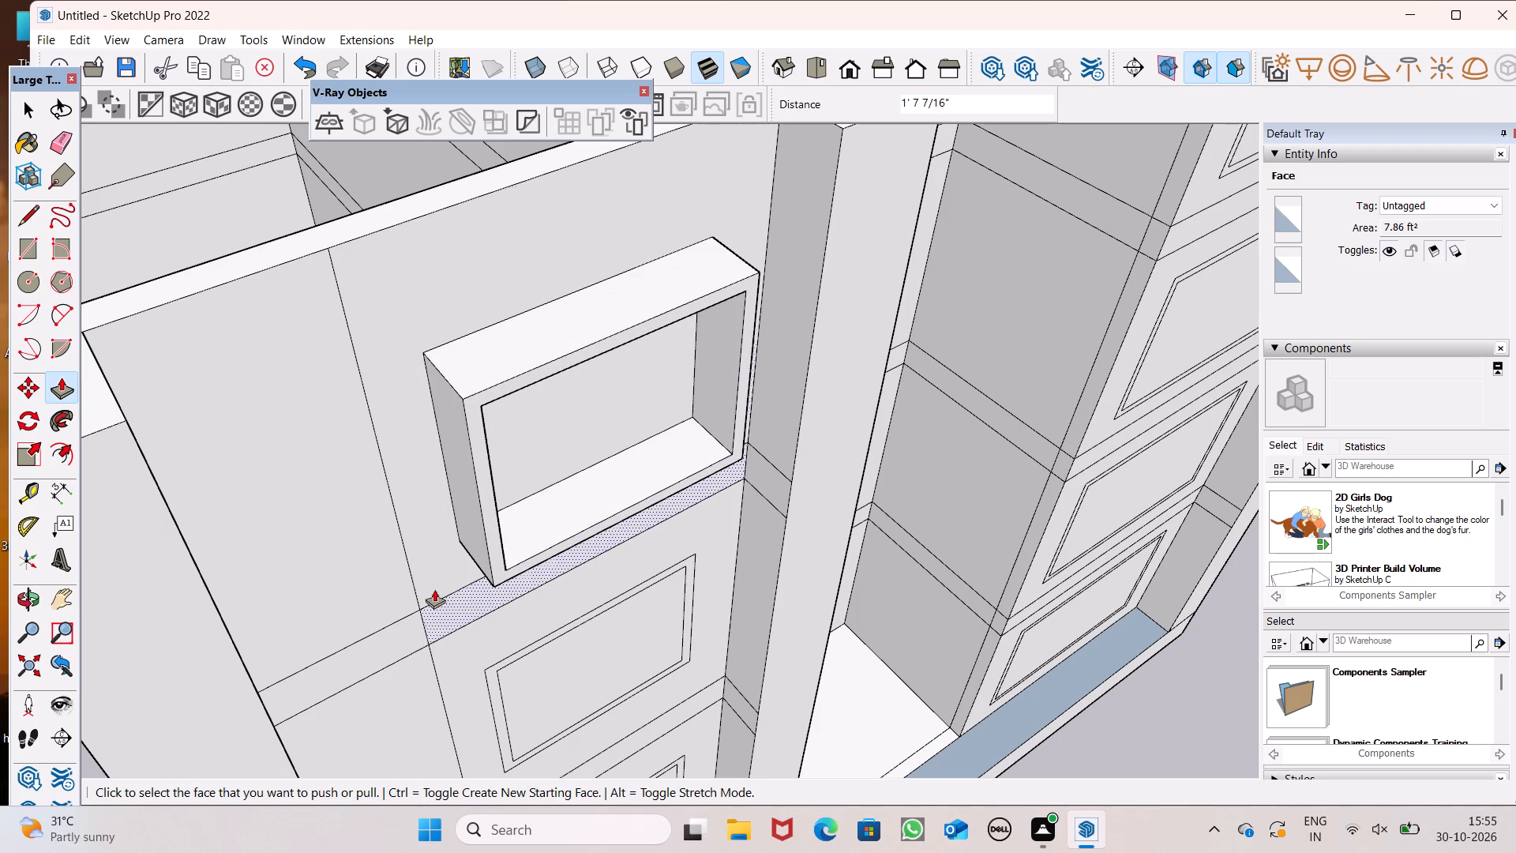
{"action": "key", "text": "9"}
{"action": "key", "text": "shift+quotedbl"}
{"action": "key", "text": "Return"}
Extrude the left bay's window frame on the second panel from the top outward by 9".
{"action": "scroll", "coordinate": [426, 334], "scroll_direction": "down", "scroll_amount": 3}
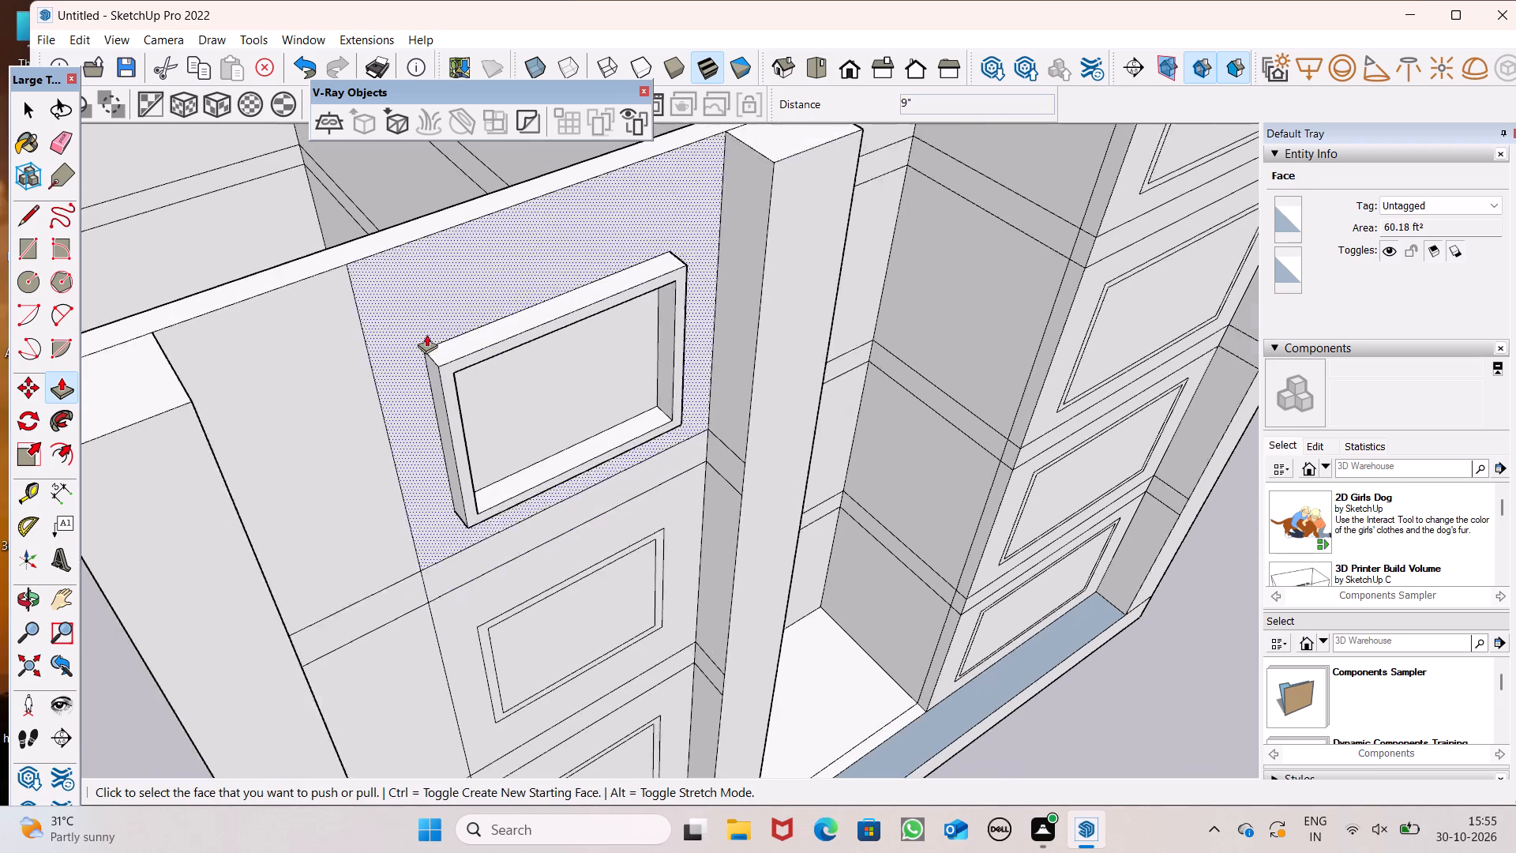
{"action": "scroll", "coordinate": [426, 334], "scroll_direction": "down", "scroll_amount": 3}
{"action": "scroll", "coordinate": [477, 634], "scroll_direction": "up", "scroll_amount": 5}
{"action": "left_click_drag", "start_coordinate": [464, 506], "coordinate": [497, 565]}
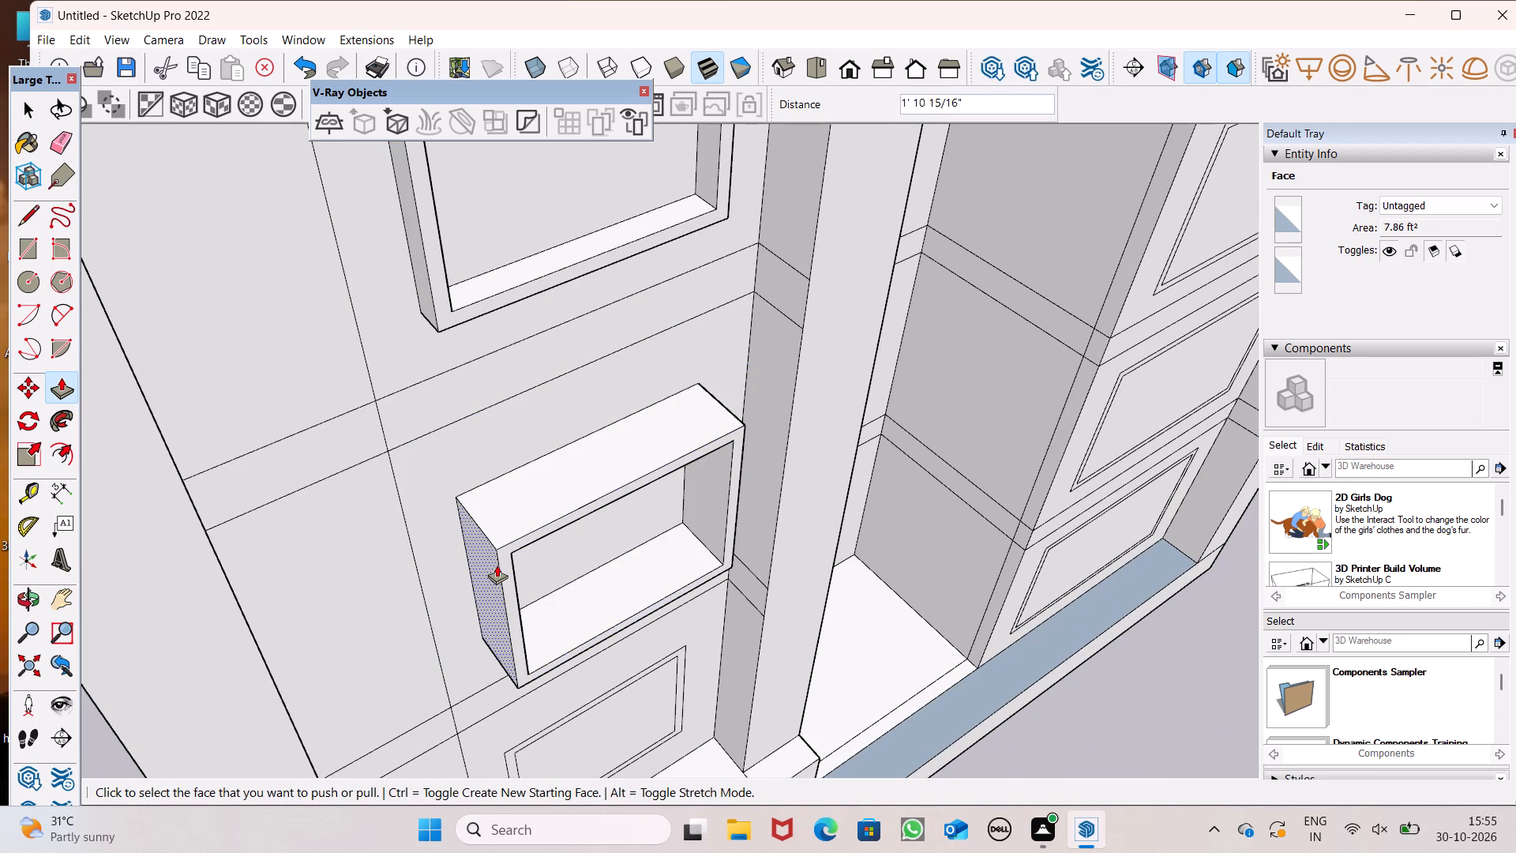
{"action": "key", "text": "ctrl+z"}
{"action": "left_click_drag", "start_coordinate": [470, 538], "coordinate": [527, 614]}
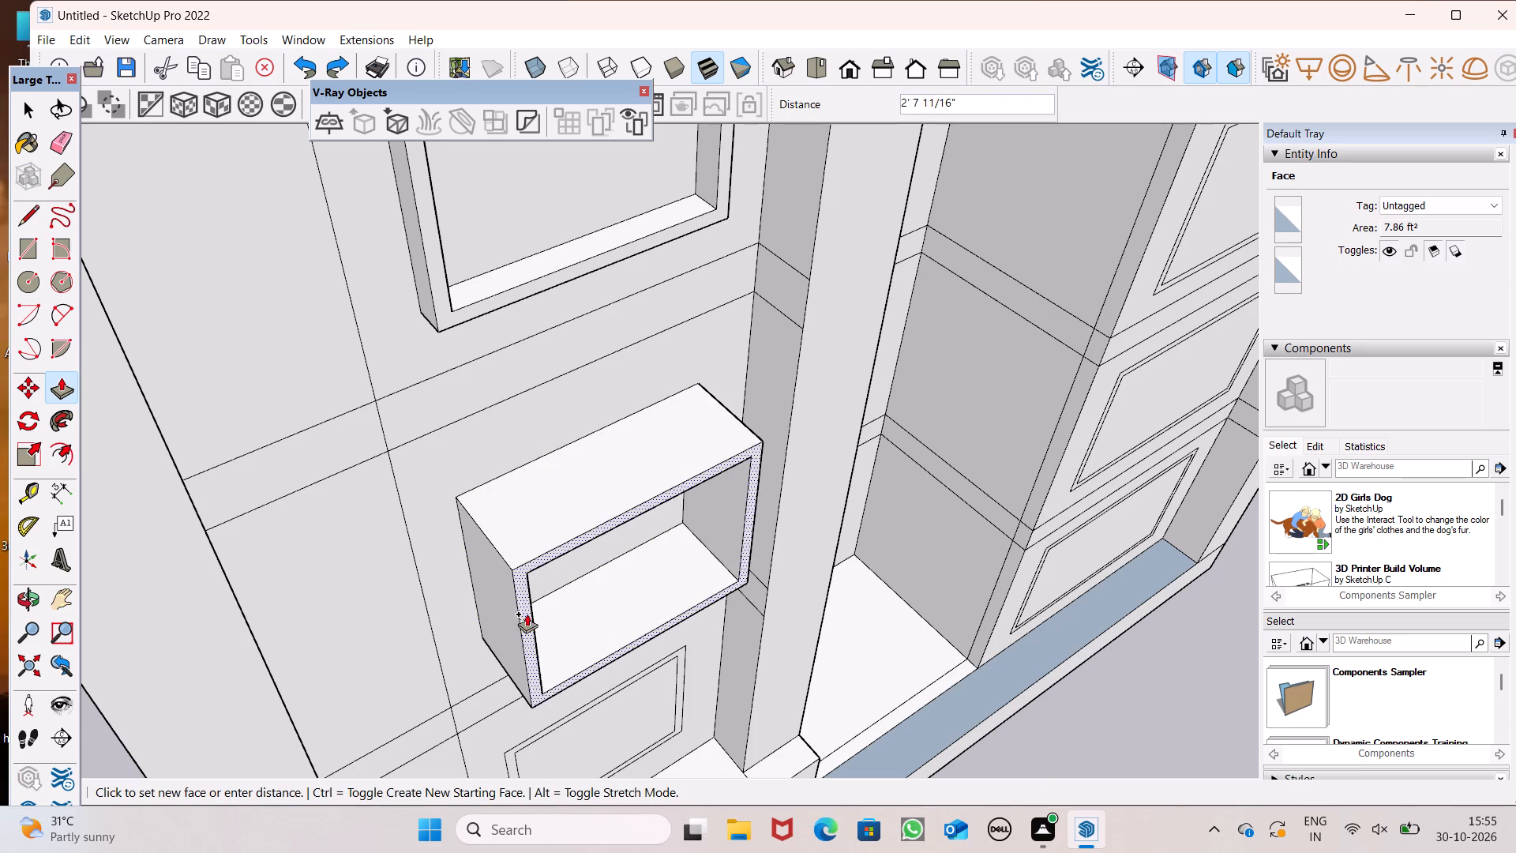
{"action": "left_click_drag", "start_coordinate": [527, 614], "coordinate": [523, 614]}
{"action": "type", "text": "9\""}
{"action": "key", "text": "Return"}
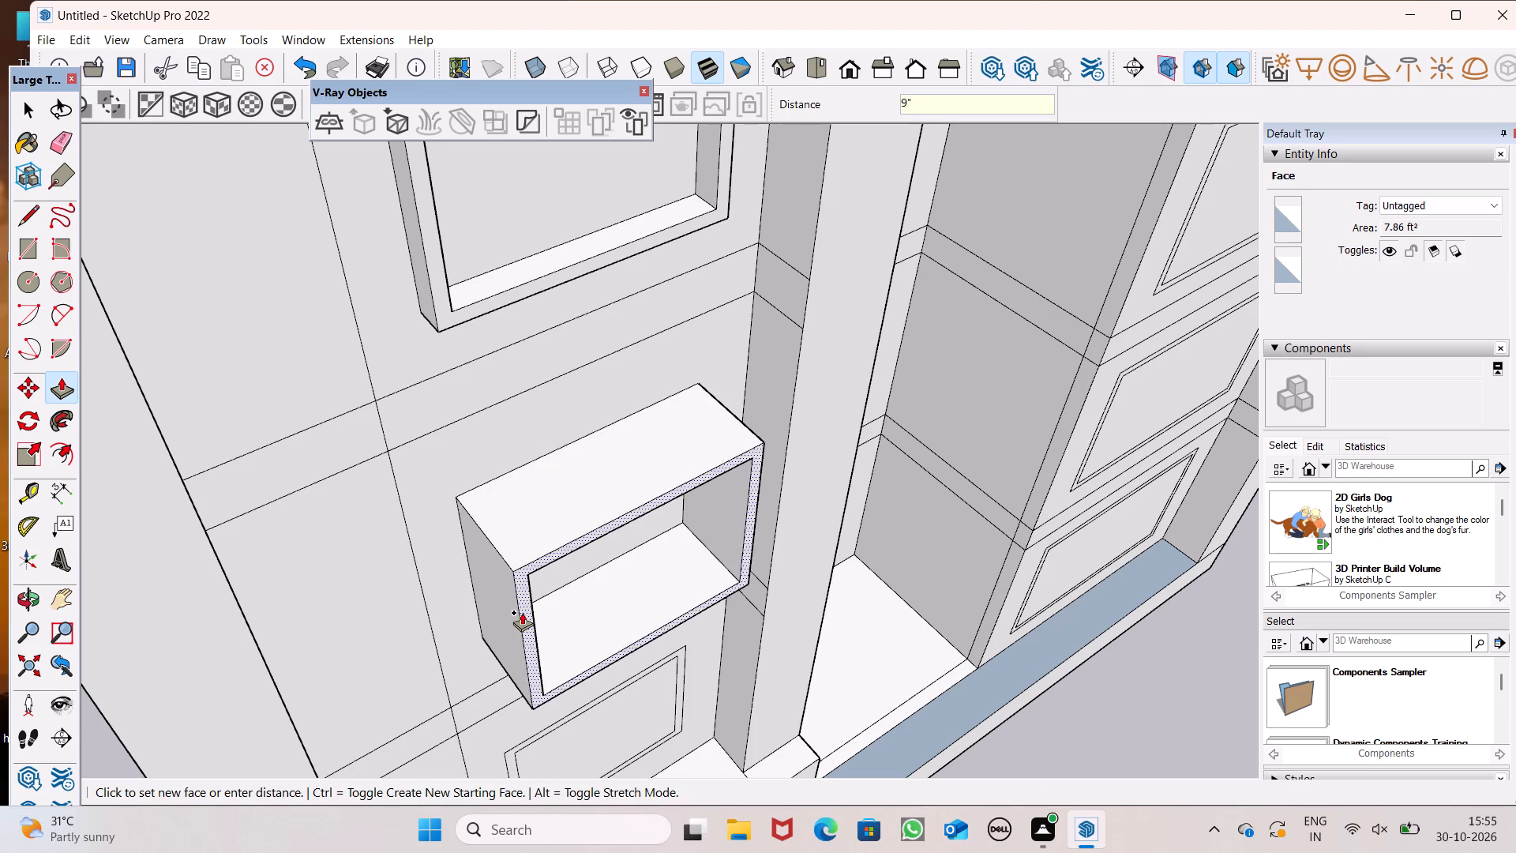
Extrude the left bay's window frame on the third panel from the top outward by 9".
{"action": "scroll", "coordinate": [377, 47], "scroll_direction": "down", "scroll_amount": 3}
{"action": "scroll", "coordinate": [559, 276], "scroll_direction": "down", "scroll_amount": 15}
{"action": "middle_click_drag", "start_coordinate": [556, 470], "coordinate": [547, 420]}
{"action": "scroll", "coordinate": [463, 461], "scroll_direction": "up", "scroll_amount": 8}
{"action": "scroll", "coordinate": [553, 432], "scroll_direction": "up", "scroll_amount": 6}
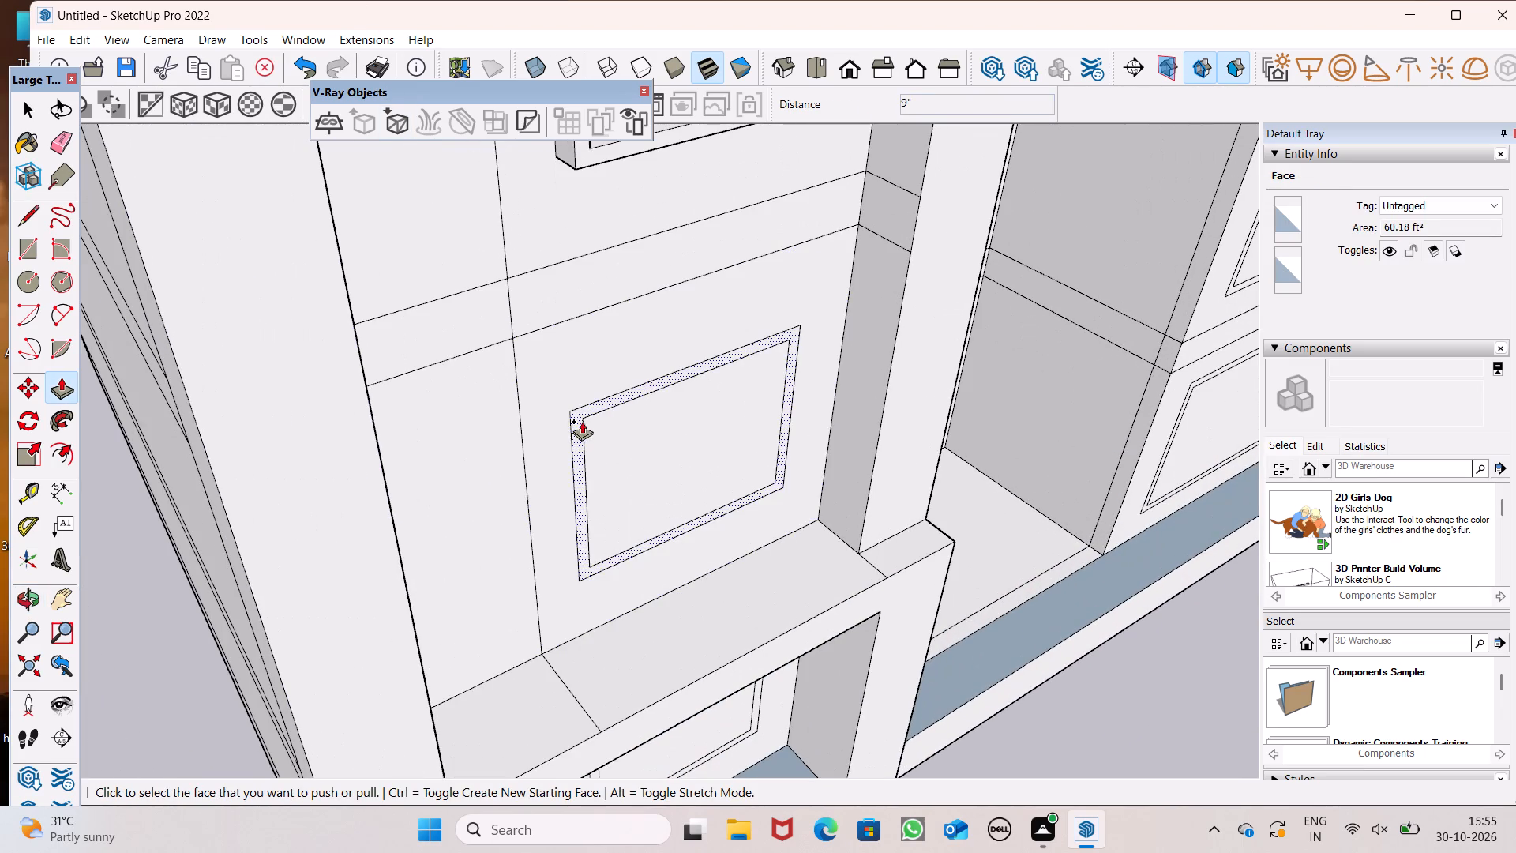
{"action": "left_click_drag", "start_coordinate": [582, 421], "coordinate": [632, 476]}
{"action": "key", "text": "9"}
{"action": "key", "text": "shift+quotedbl"}
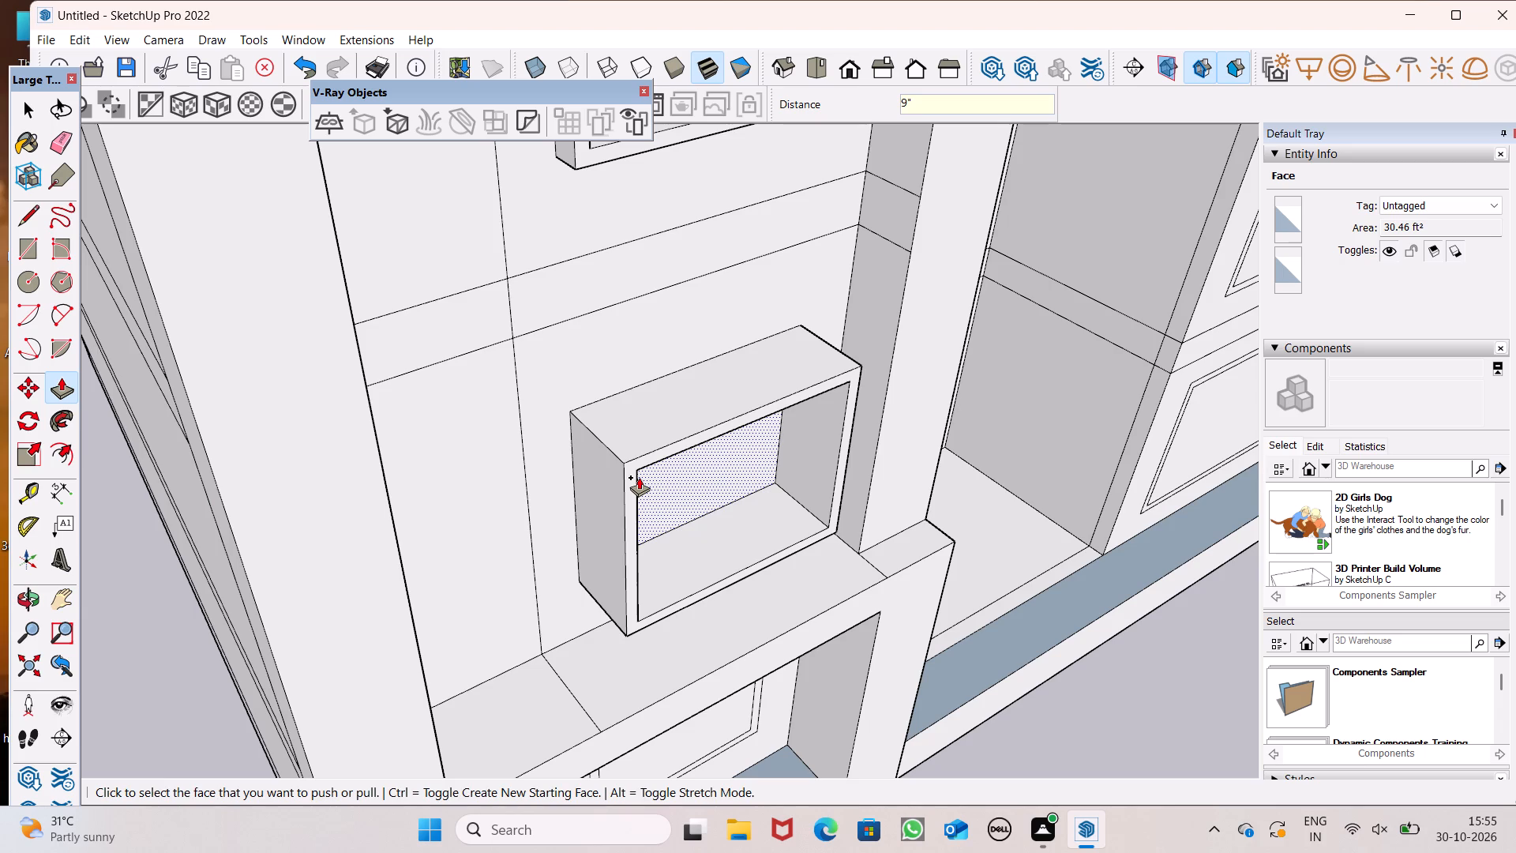
{"action": "key", "text": "Return"}
Extrude the left bay's ground-floor window frame, below the projecting ledge, outward by 9".
{"action": "scroll", "coordinate": [629, 201], "scroll_direction": "down", "scroll_amount": 13}
{"action": "scroll", "coordinate": [659, 527], "scroll_direction": "up", "scroll_amount": 4}
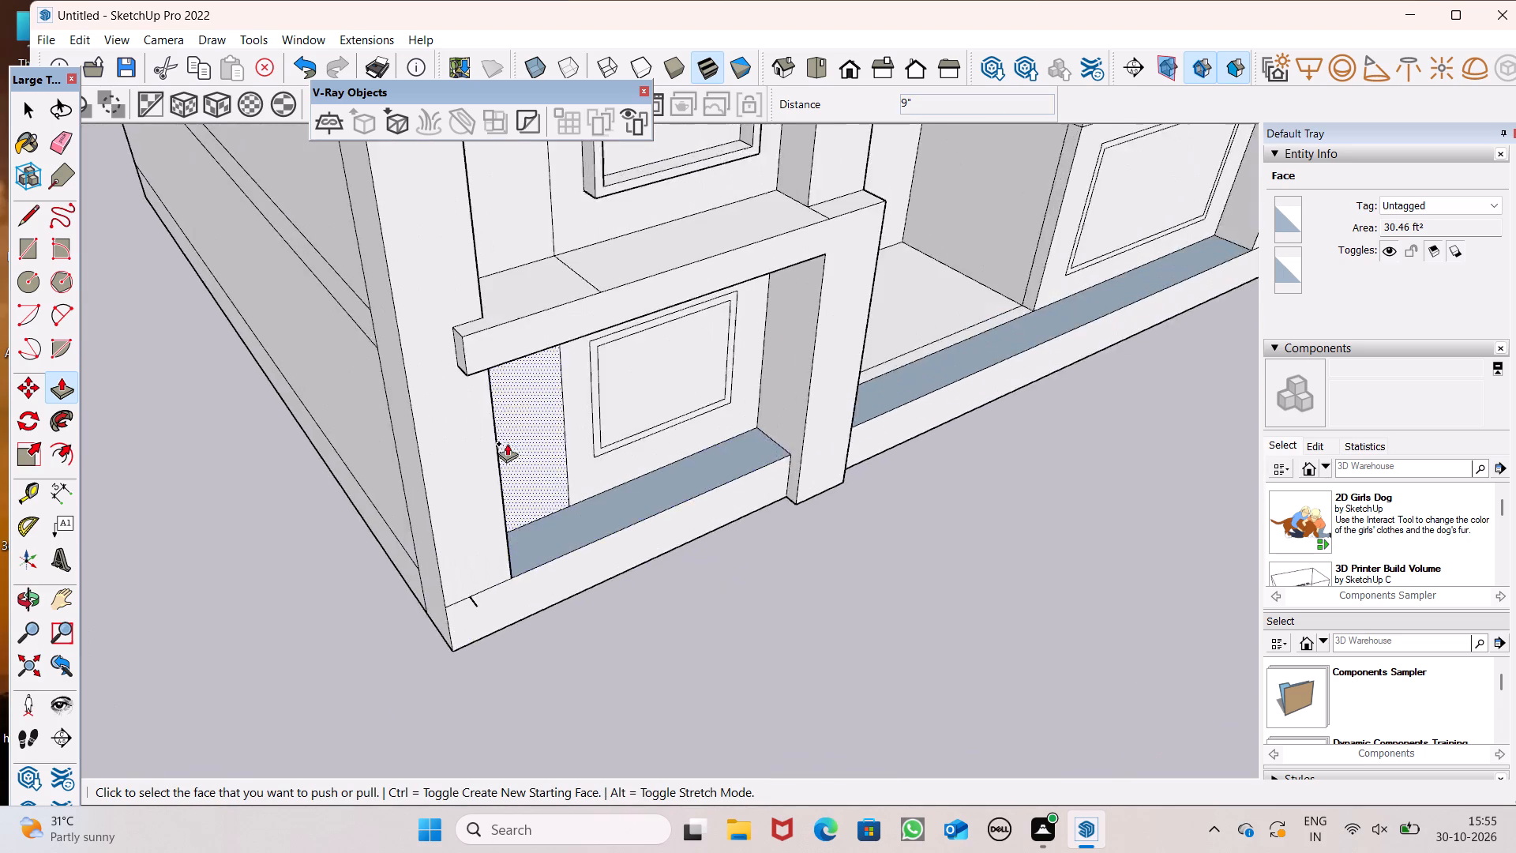
{"action": "scroll", "coordinate": [507, 443], "scroll_direction": "up", "scroll_amount": 10}
{"action": "left_click_drag", "start_coordinate": [554, 480], "coordinate": [591, 530]}
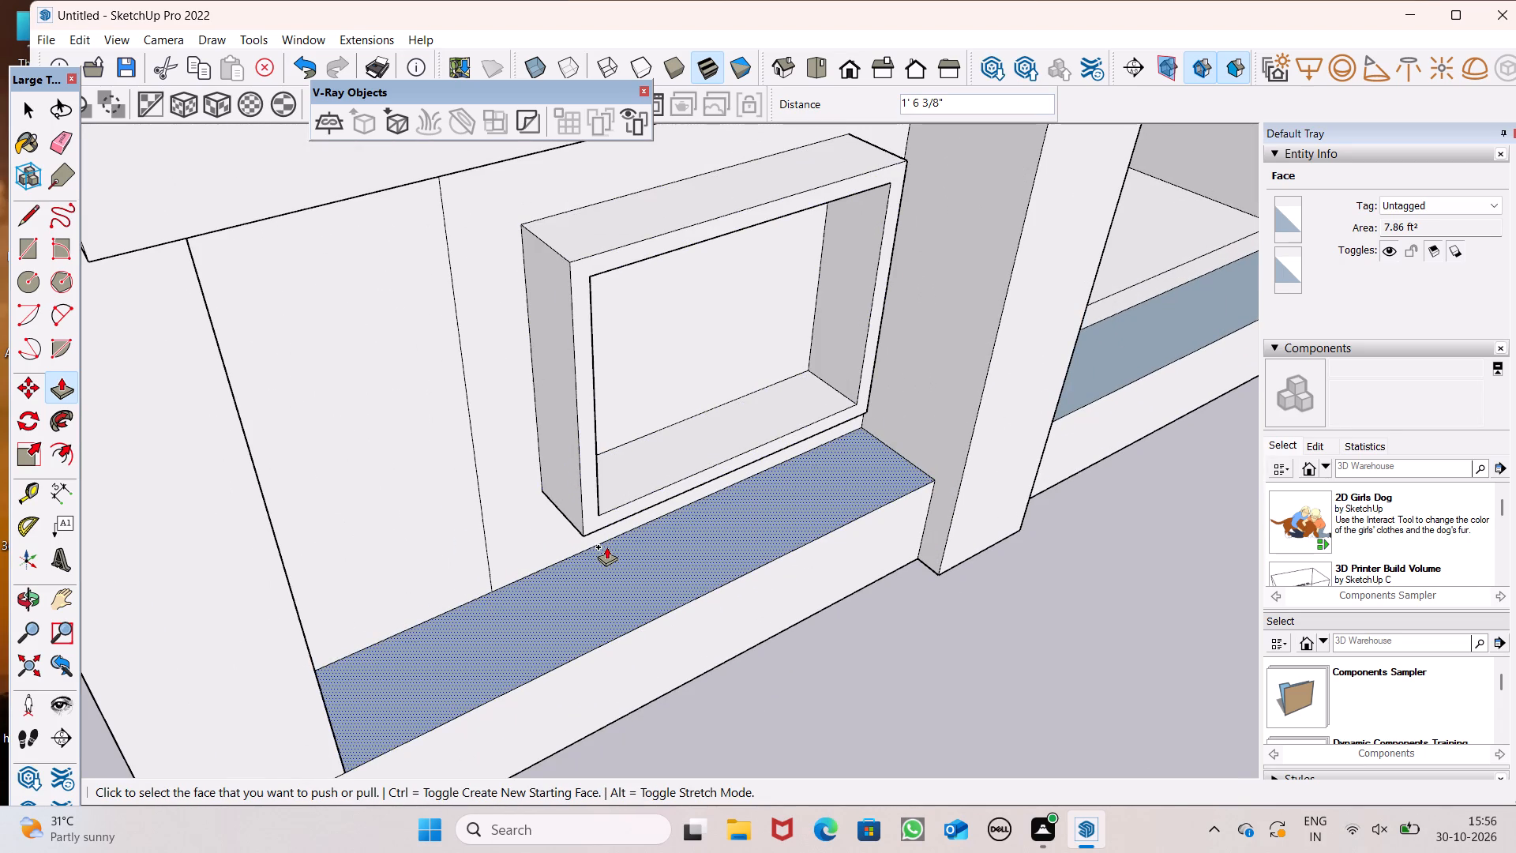
{"action": "type", "text": "9\""}
{"action": "key", "text": "Return"}
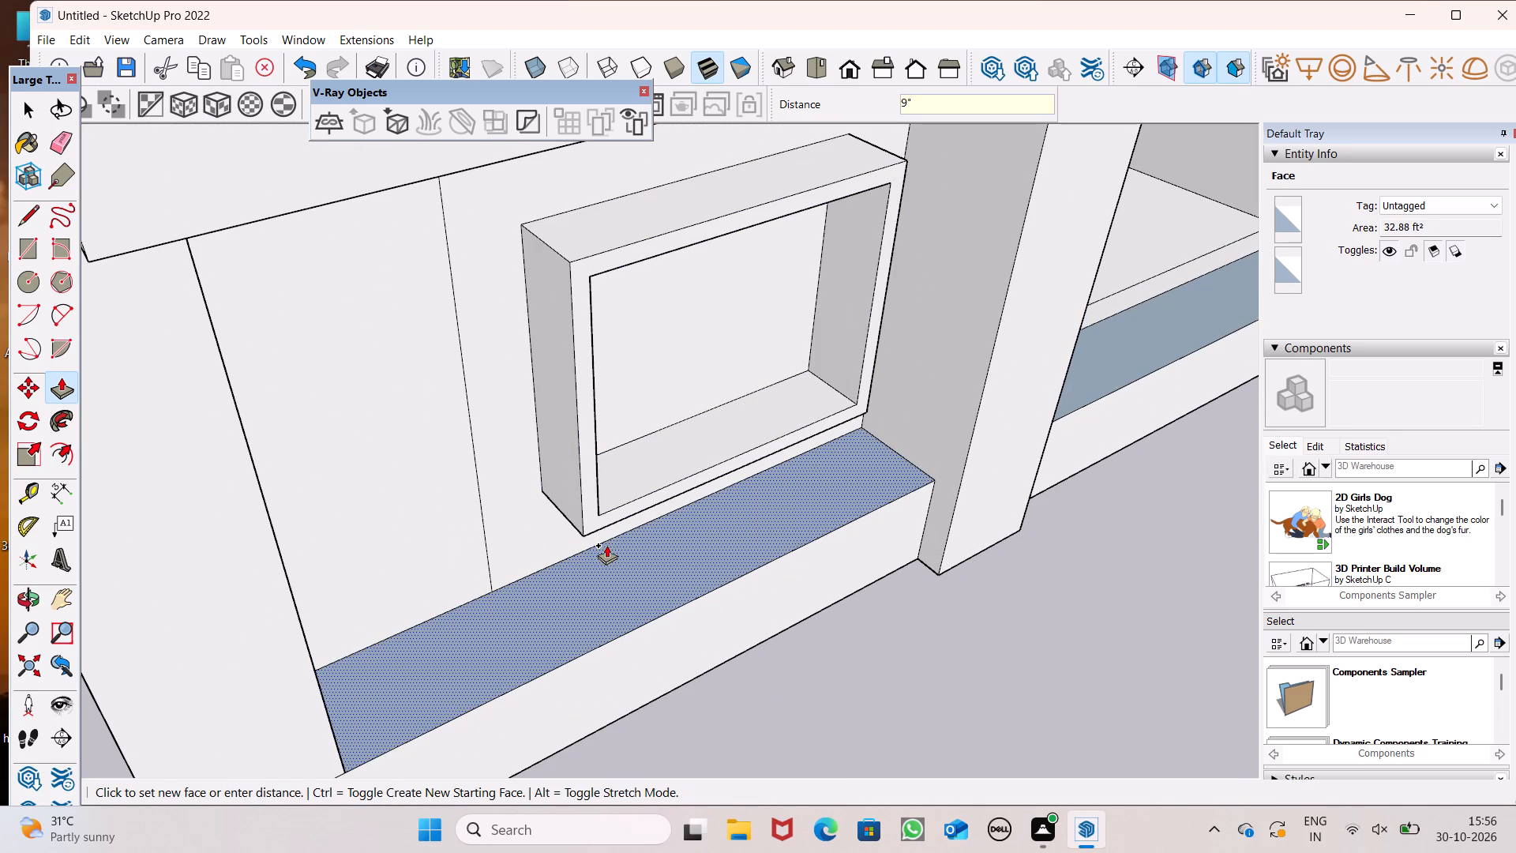
Extrude the right bay's top-floor window frame outward from the wall by 9".
{"action": "scroll", "coordinate": [565, 352], "scroll_direction": "down", "scroll_amount": 20}
{"action": "scroll", "coordinate": [565, 352], "scroll_direction": "down", "scroll_amount": 7}
{"action": "middle_click_drag", "start_coordinate": [649, 388], "coordinate": [512, 382]}
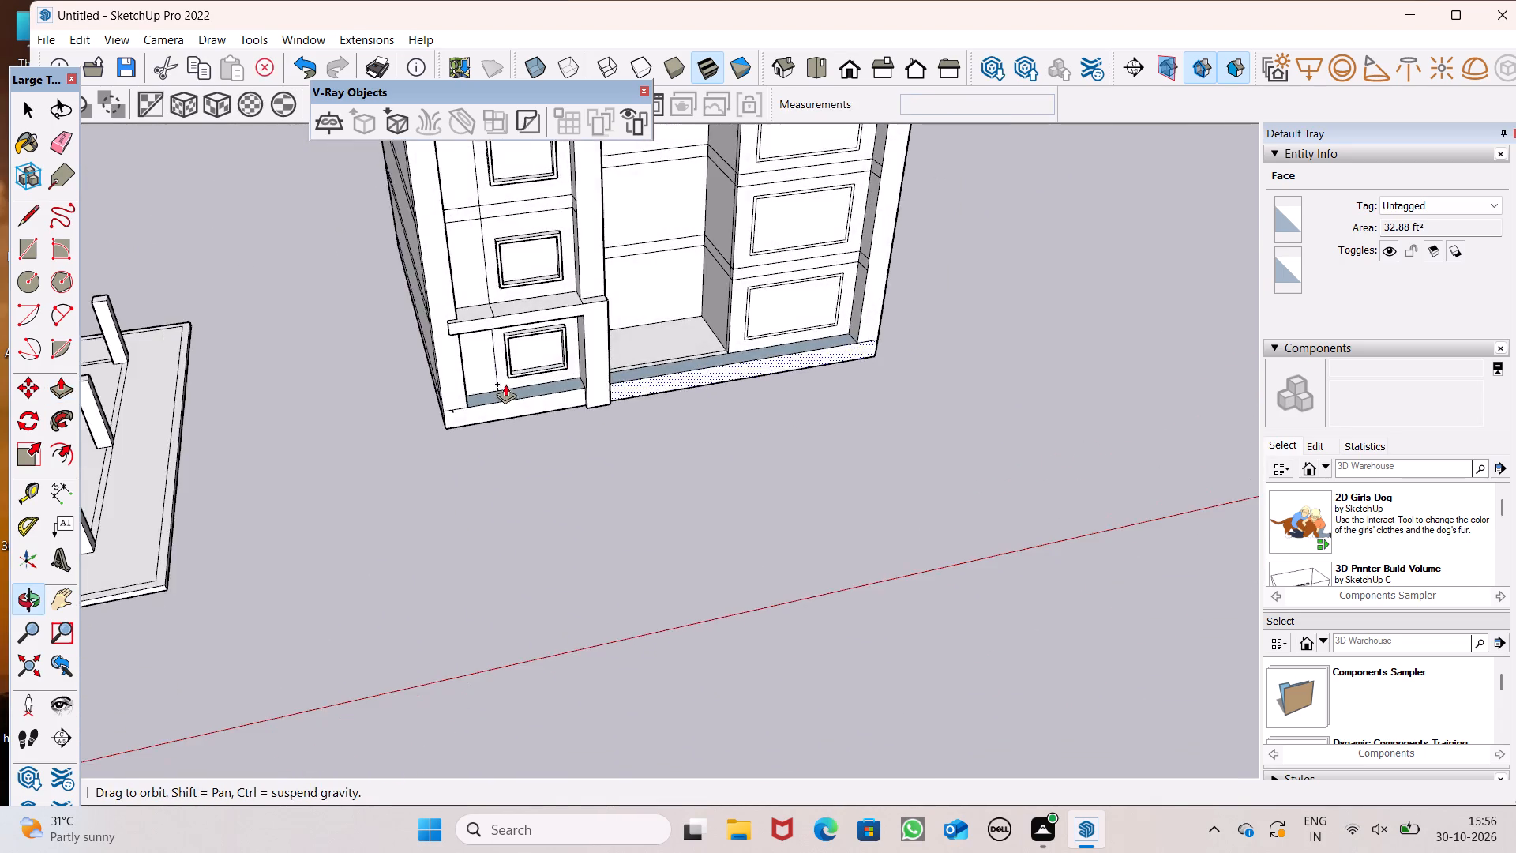
{"action": "scroll", "coordinate": [437, 606], "scroll_direction": "down", "scroll_amount": 6}
{"action": "scroll", "coordinate": [720, 314], "scroll_direction": "up", "scroll_amount": 6}
{"action": "scroll", "coordinate": [575, 243], "scroll_direction": "up", "scroll_amount": 3}
{"action": "scroll", "coordinate": [563, 272], "scroll_direction": "down", "scroll_amount": 1}
{"action": "scroll", "coordinate": [563, 272], "scroll_direction": "up", "scroll_amount": 9}
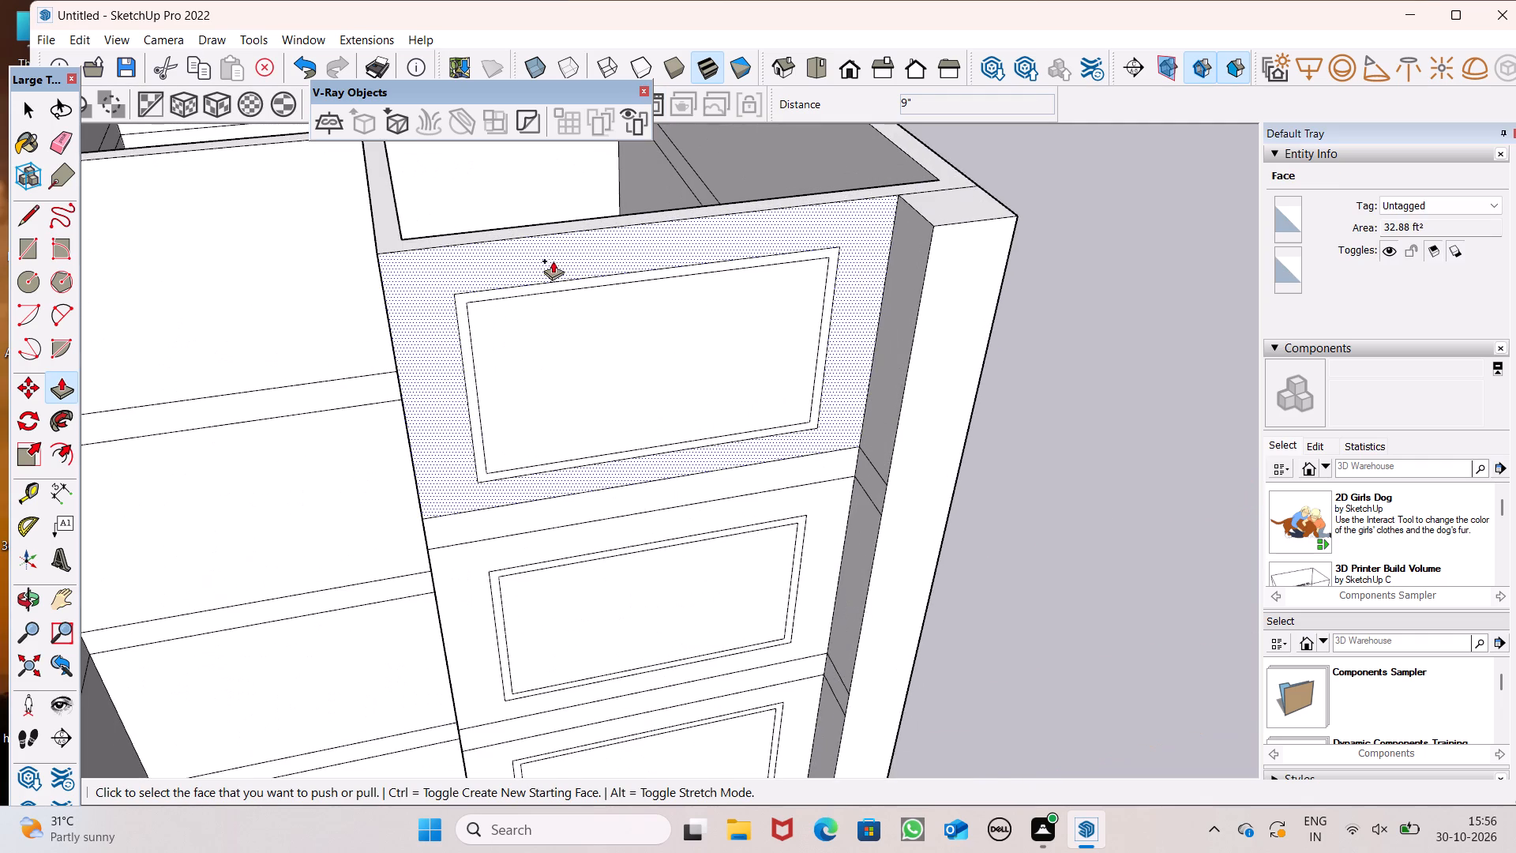
{"action": "scroll", "coordinate": [525, 278], "scroll_direction": "up", "scroll_amount": 3}
{"action": "left_click_drag", "start_coordinate": [472, 302], "coordinate": [481, 347]}
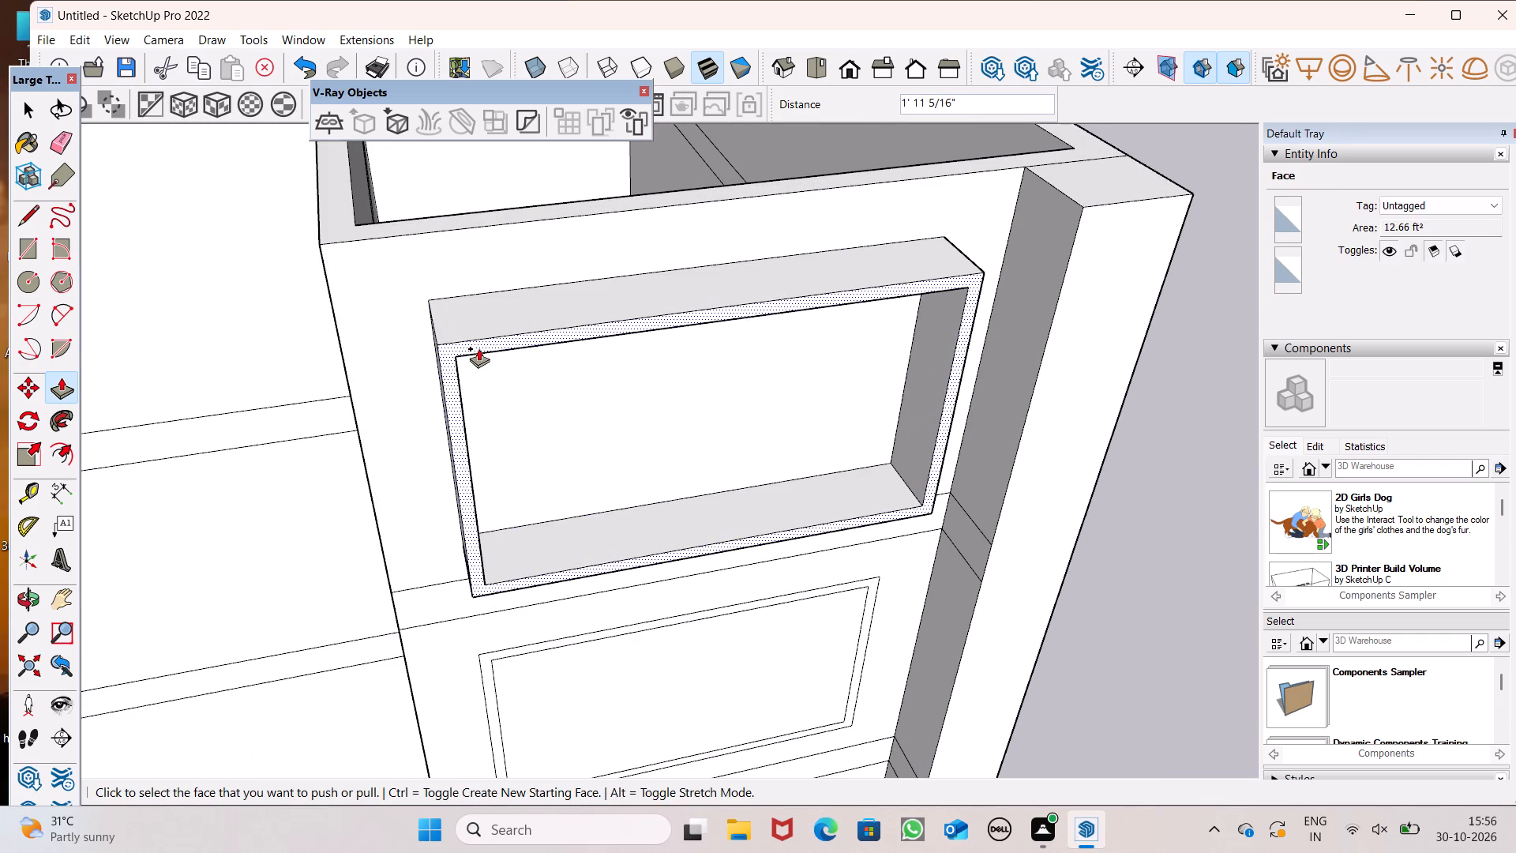
{"action": "type", "text": "9\""}
{"action": "key", "text": "Return"}
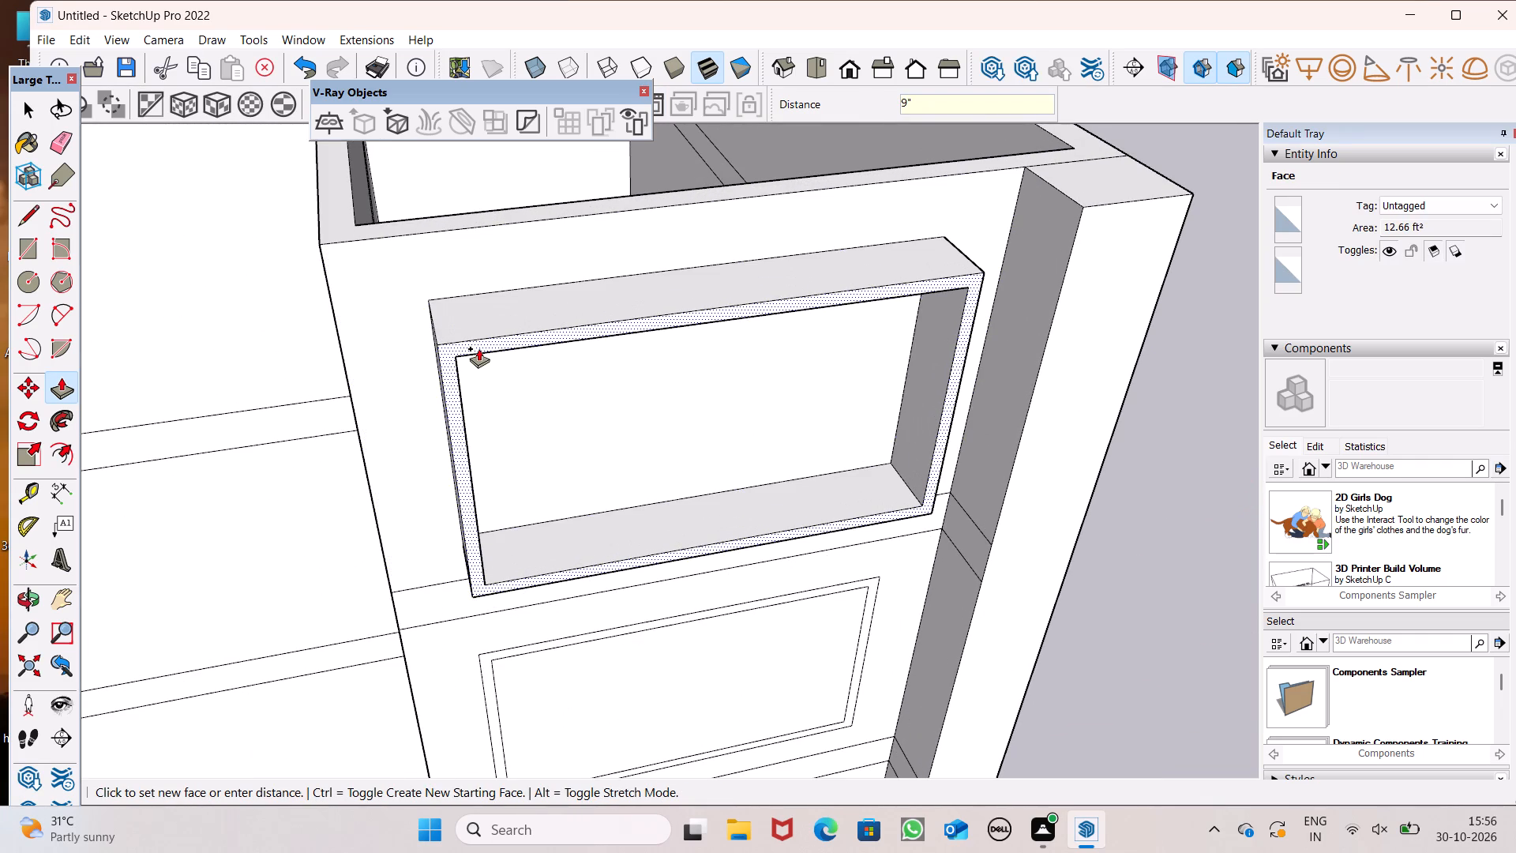
Extrude the right bay's window frame on the second panel from the top outward by 9".
{"action": "scroll", "coordinate": [479, 239], "scroll_direction": "down", "scroll_amount": 8}
{"action": "scroll", "coordinate": [497, 504], "scroll_direction": "up", "scroll_amount": 7}
{"action": "left_click_drag", "start_coordinate": [472, 444], "coordinate": [472, 454]}
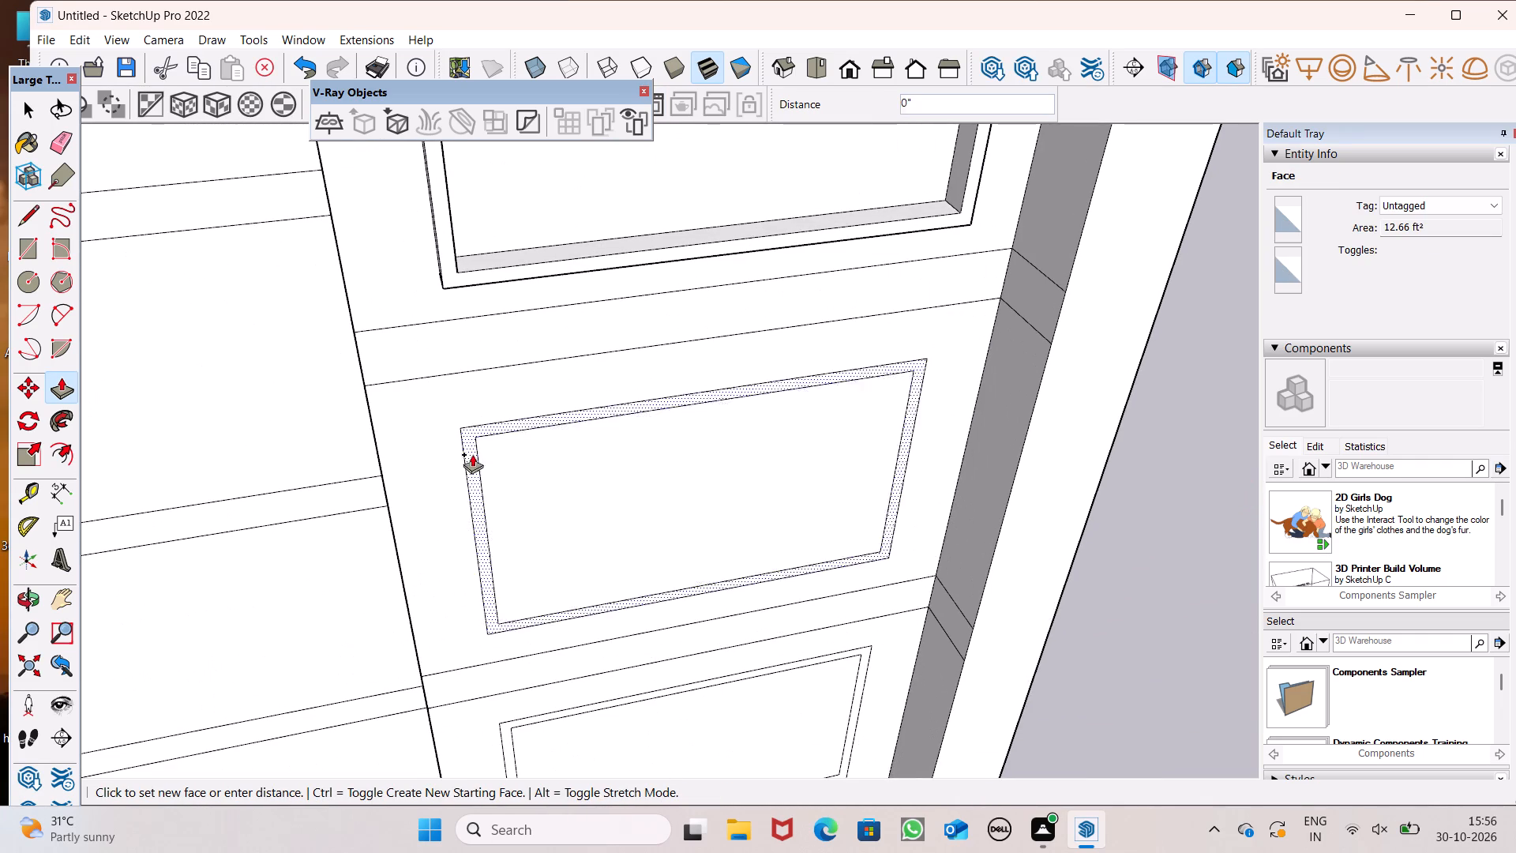
{"action": "left_click_drag", "start_coordinate": [472, 454], "coordinate": [479, 485]}
{"action": "type", "text": "9\""}
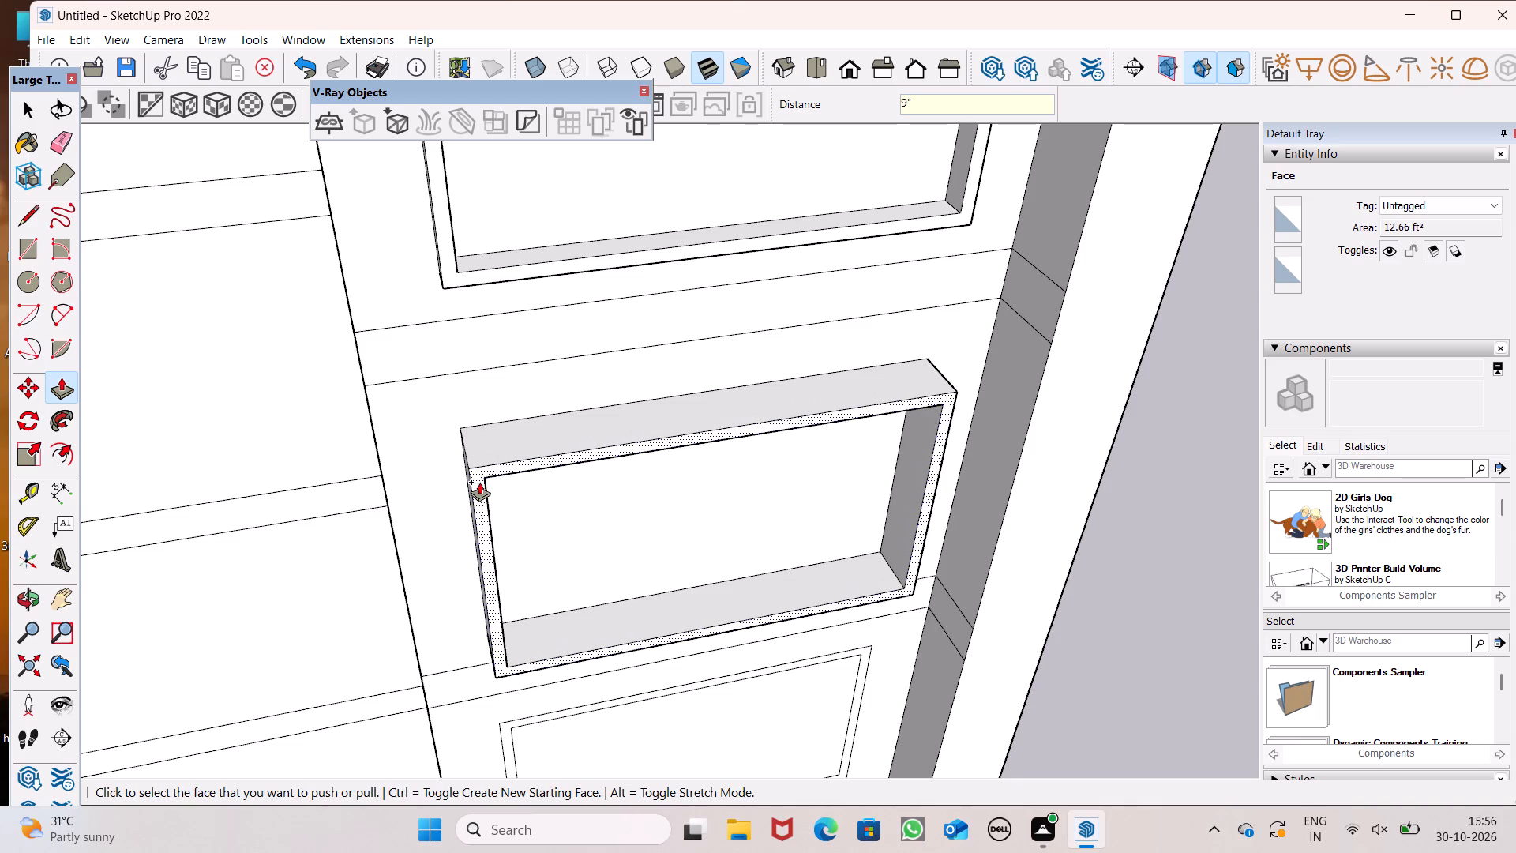
{"action": "key", "text": "Return"}
Extrude the right bay's window frame on the third panel from the top outward by 9".
{"action": "scroll", "coordinate": [514, 331], "scroll_direction": "down", "scroll_amount": 13}
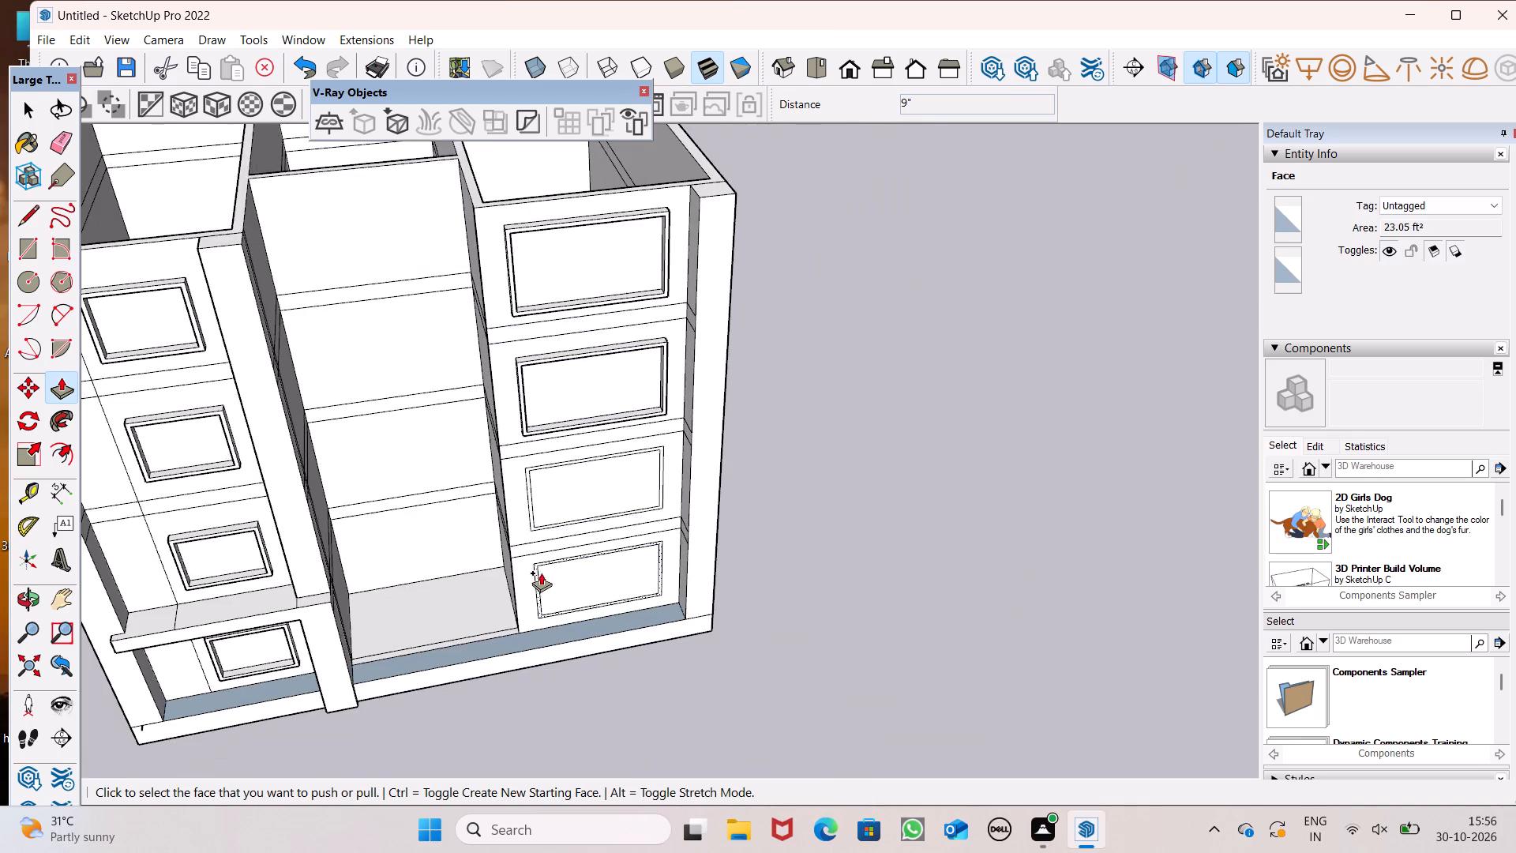
{"action": "scroll", "coordinate": [541, 576], "scroll_direction": "up", "scroll_amount": 11}
{"action": "left_click_drag", "start_coordinate": [529, 457], "coordinate": [546, 483]}
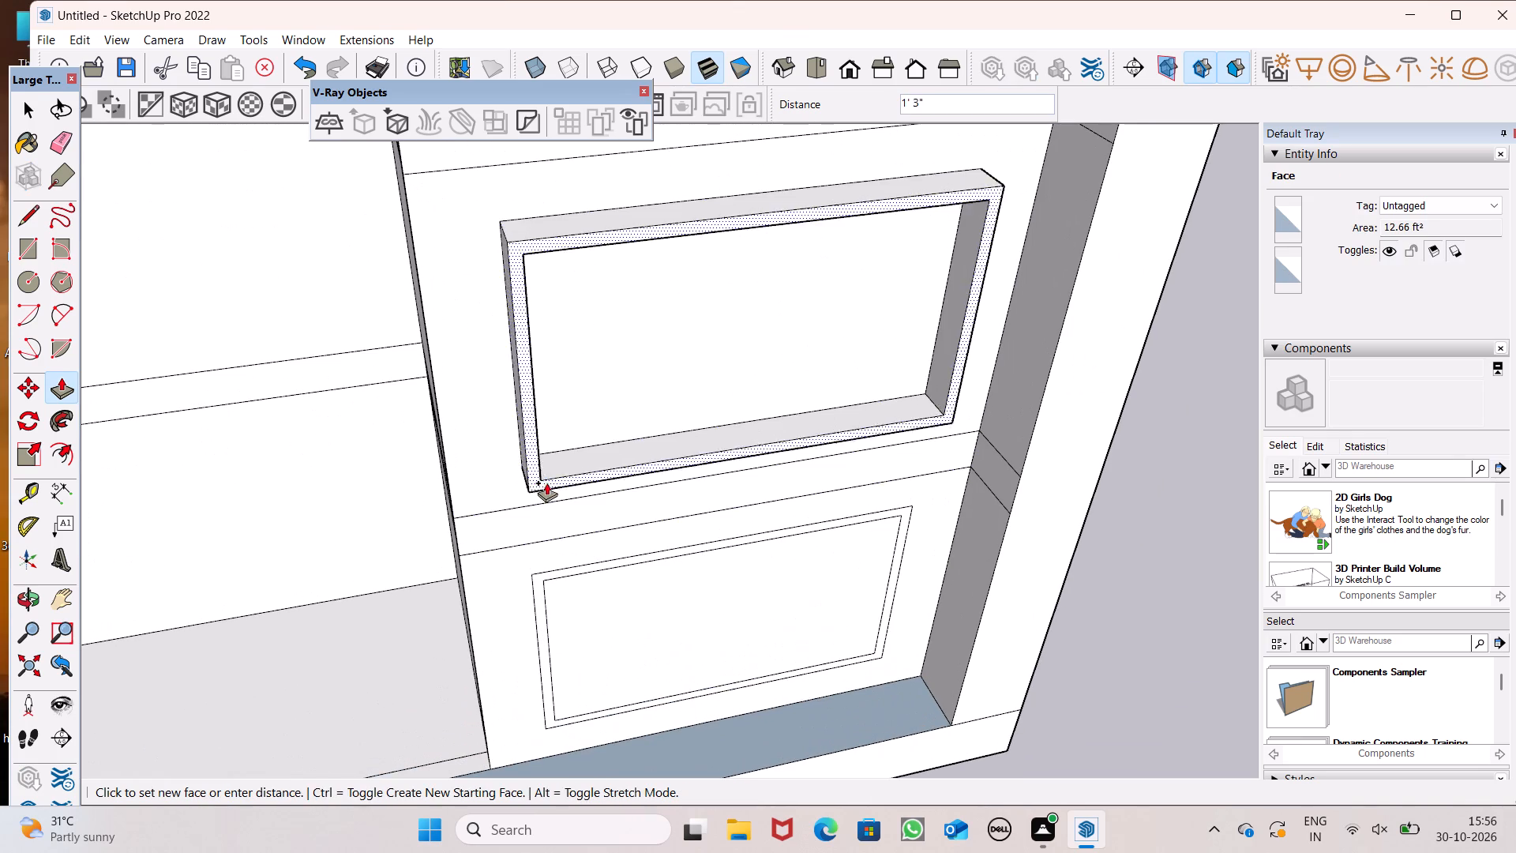
{"action": "left_click_drag", "start_coordinate": [546, 483], "coordinate": [550, 490]}
{"action": "type", "text": "9\""}
{"action": "key", "text": "Return"}
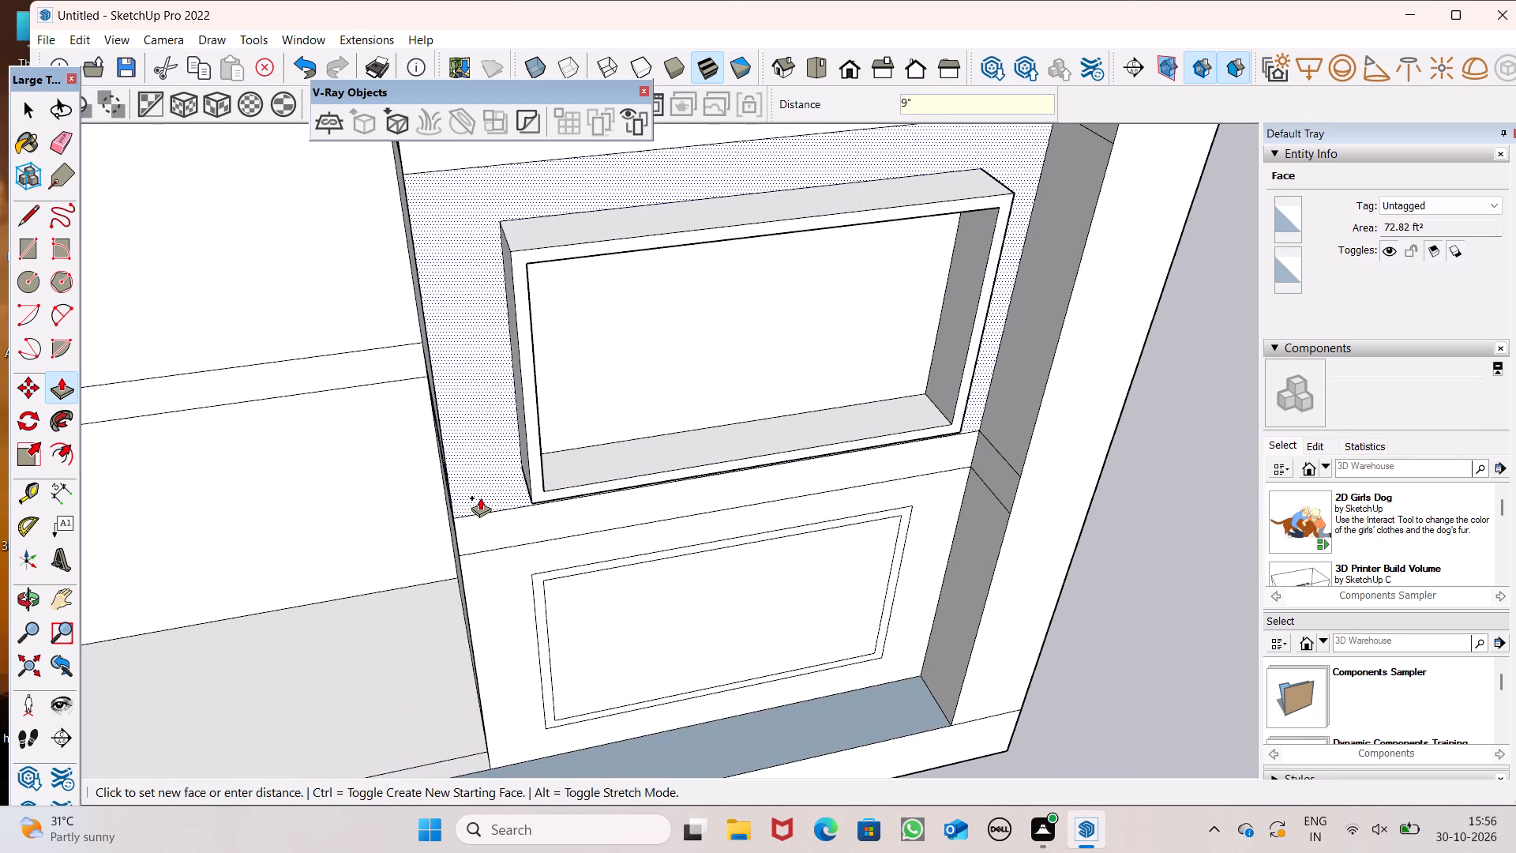
Extrude the right bay's ground-floor window frame outward from the wall by 9".
{"action": "scroll", "coordinate": [618, 392], "scroll_direction": "down", "scroll_amount": 6}
{"action": "scroll", "coordinate": [602, 562], "scroll_direction": "down", "scroll_amount": 1}
{"action": "scroll", "coordinate": [602, 562], "scroll_direction": "up", "scroll_amount": 6}
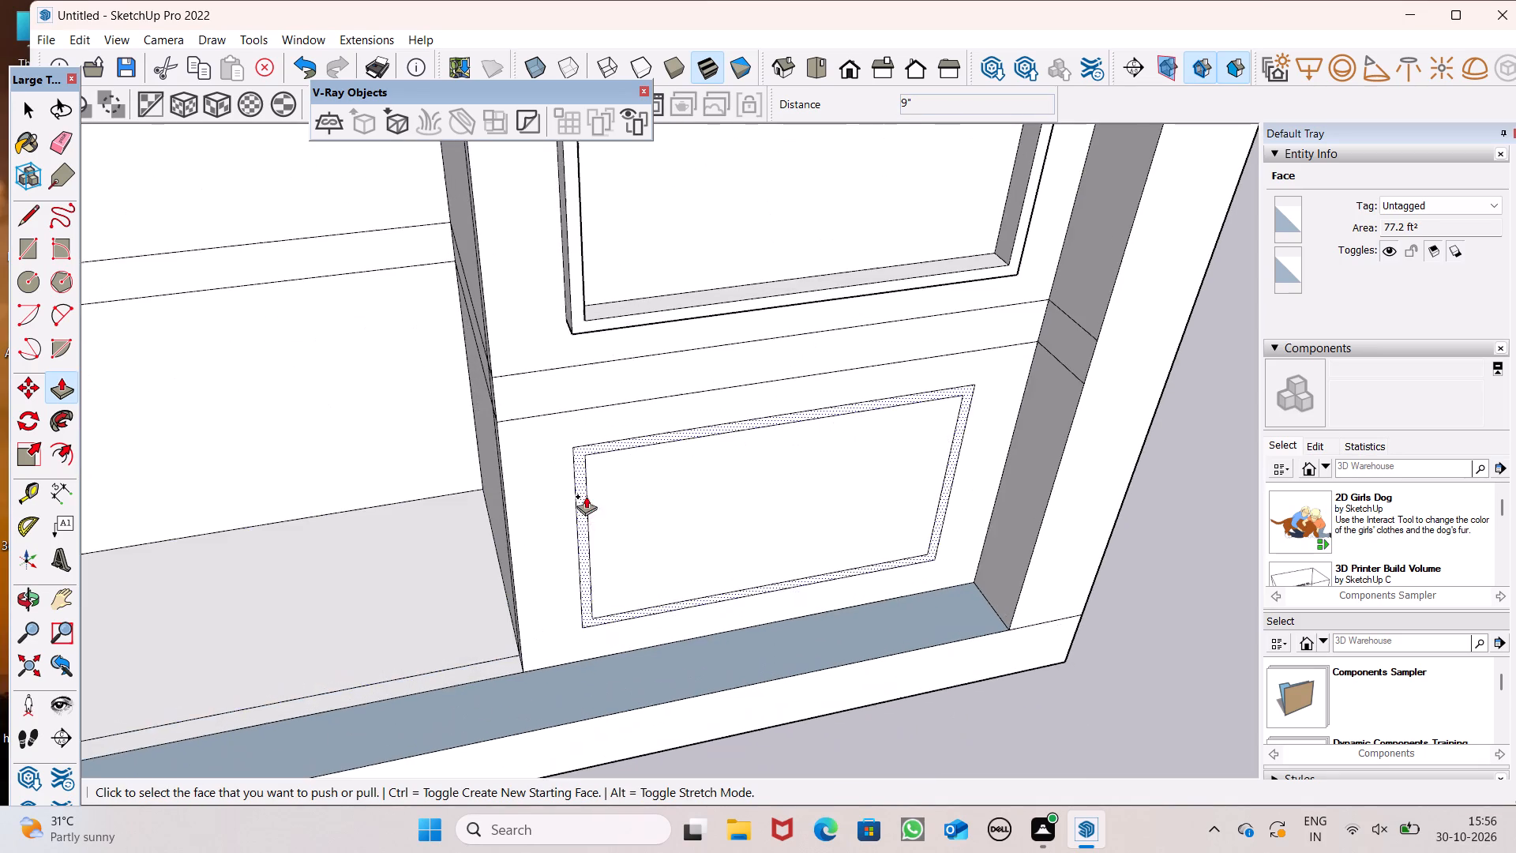
{"action": "scroll", "coordinate": [593, 446], "scroll_direction": "up", "scroll_amount": 4}
{"action": "left_click_drag", "start_coordinate": [572, 449], "coordinate": [597, 509]}
{"action": "key", "text": "9"}
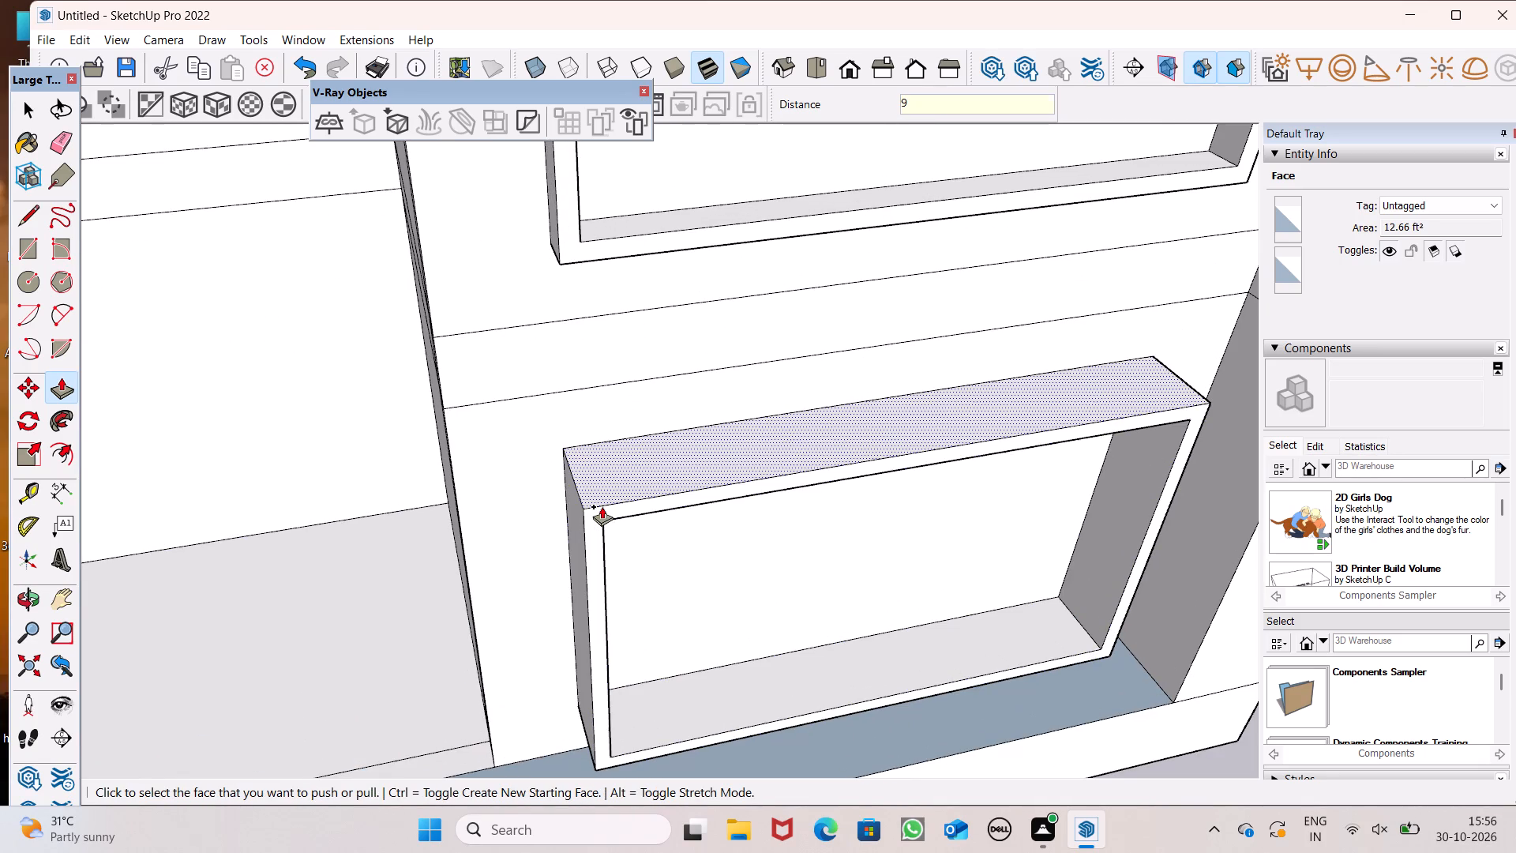
{"action": "key", "text": "shift+quotedbl"}
{"action": "key", "text": "Return"}
{"action": "key", "text": "space"}
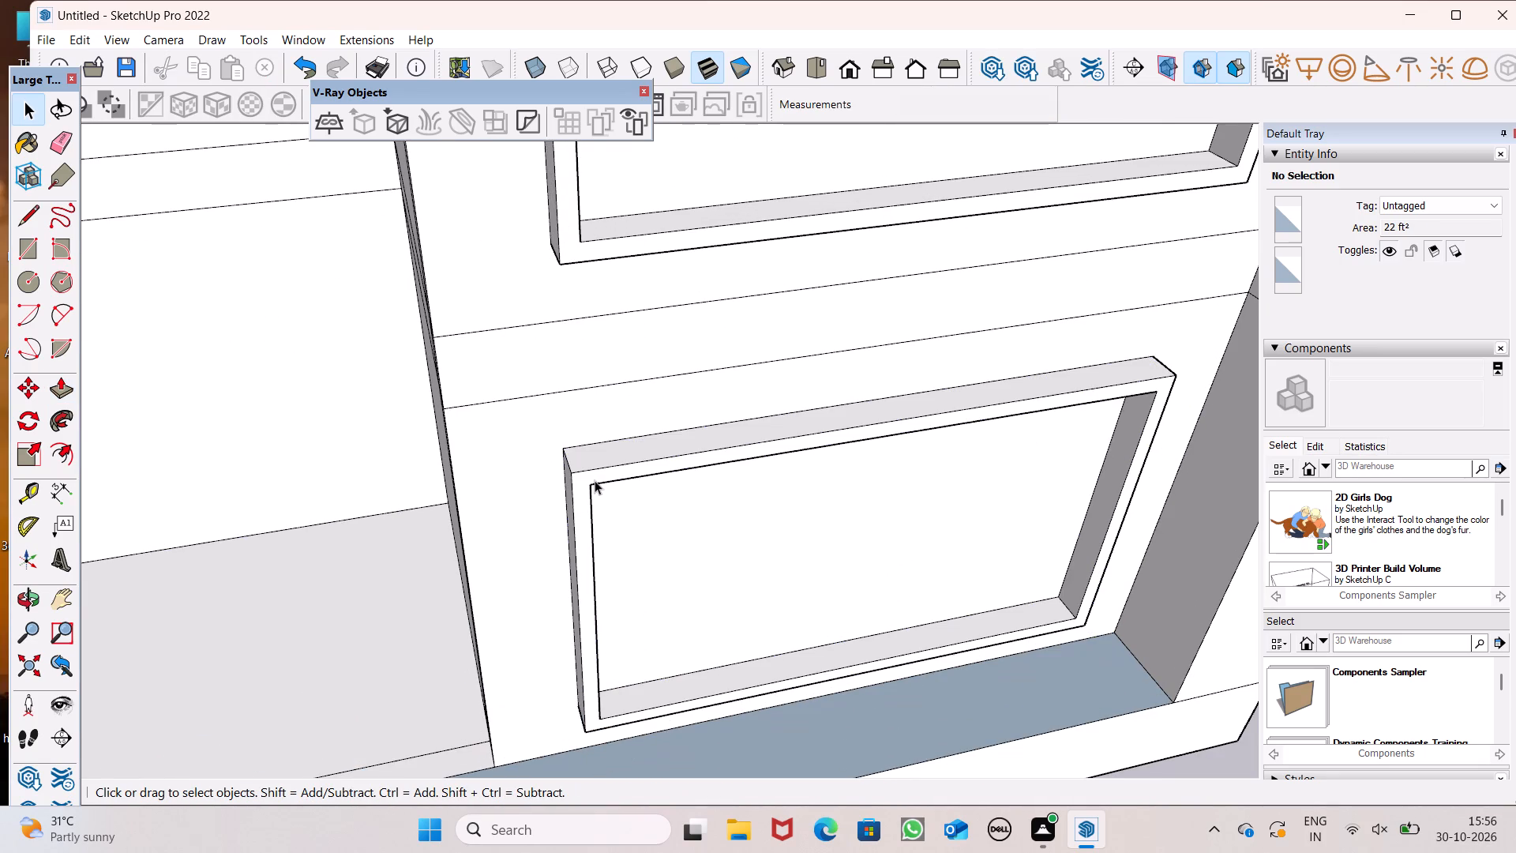
Examine the whole facade, checking the window frames of both bays and the walls of the recess between them.
{"action": "scroll", "coordinate": [595, 480], "scroll_direction": "down", "scroll_amount": 6}
{"action": "scroll", "coordinate": [678, 575], "scroll_direction": "down", "scroll_amount": 3}
{"action": "middle_click_drag", "start_coordinate": [709, 571], "coordinate": [639, 374]}
{"action": "scroll", "coordinate": [897, 431], "scroll_direction": "down", "scroll_amount": 11}
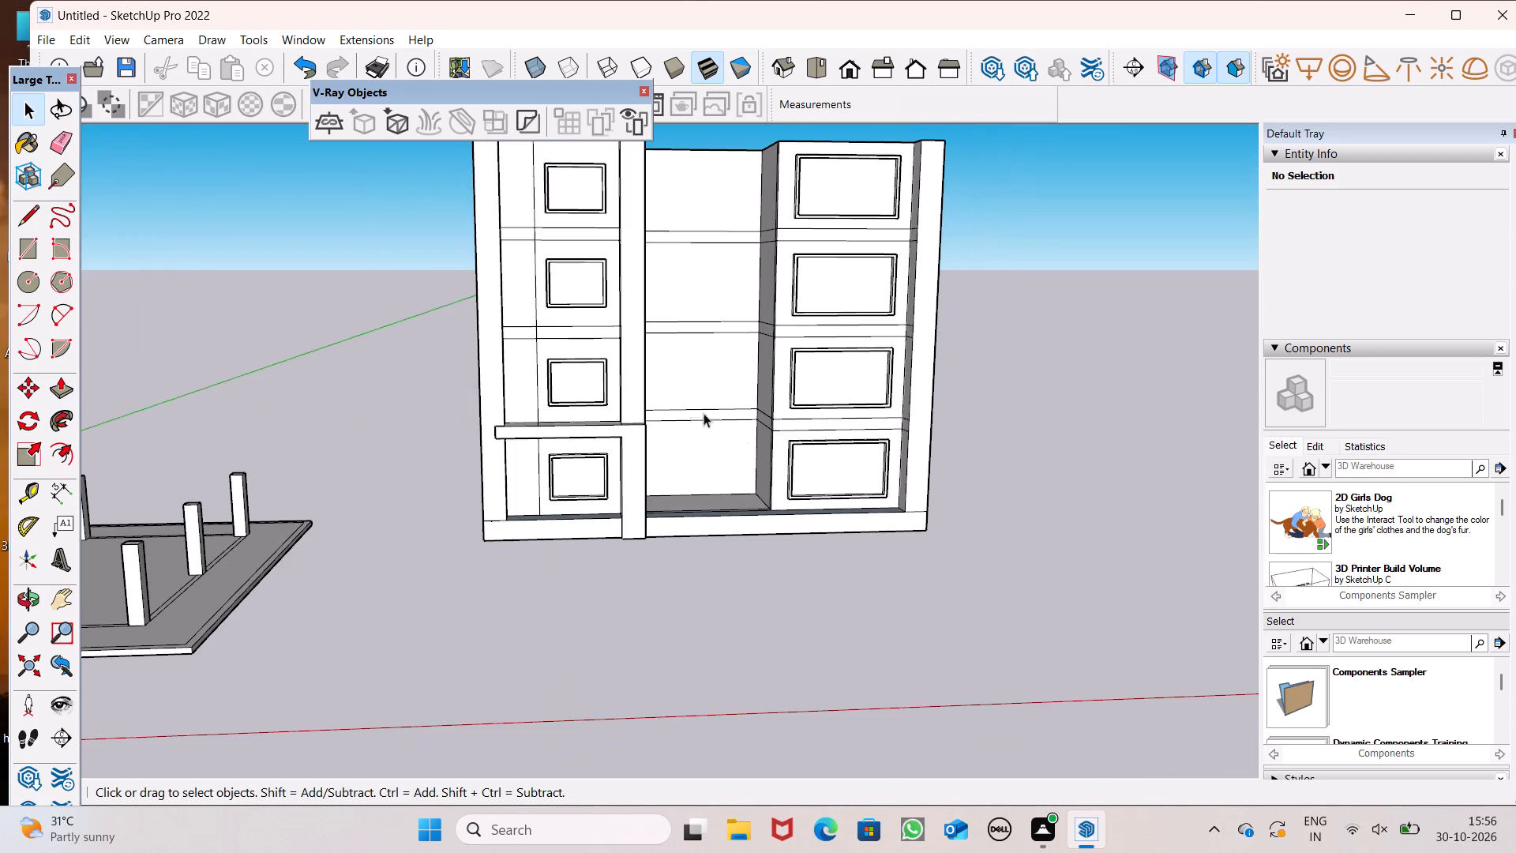
{"action": "scroll", "coordinate": [681, 107], "scroll_direction": "down", "scroll_amount": 2}
{"action": "middle_click_drag", "start_coordinate": [734, 369], "coordinate": [666, 405]}
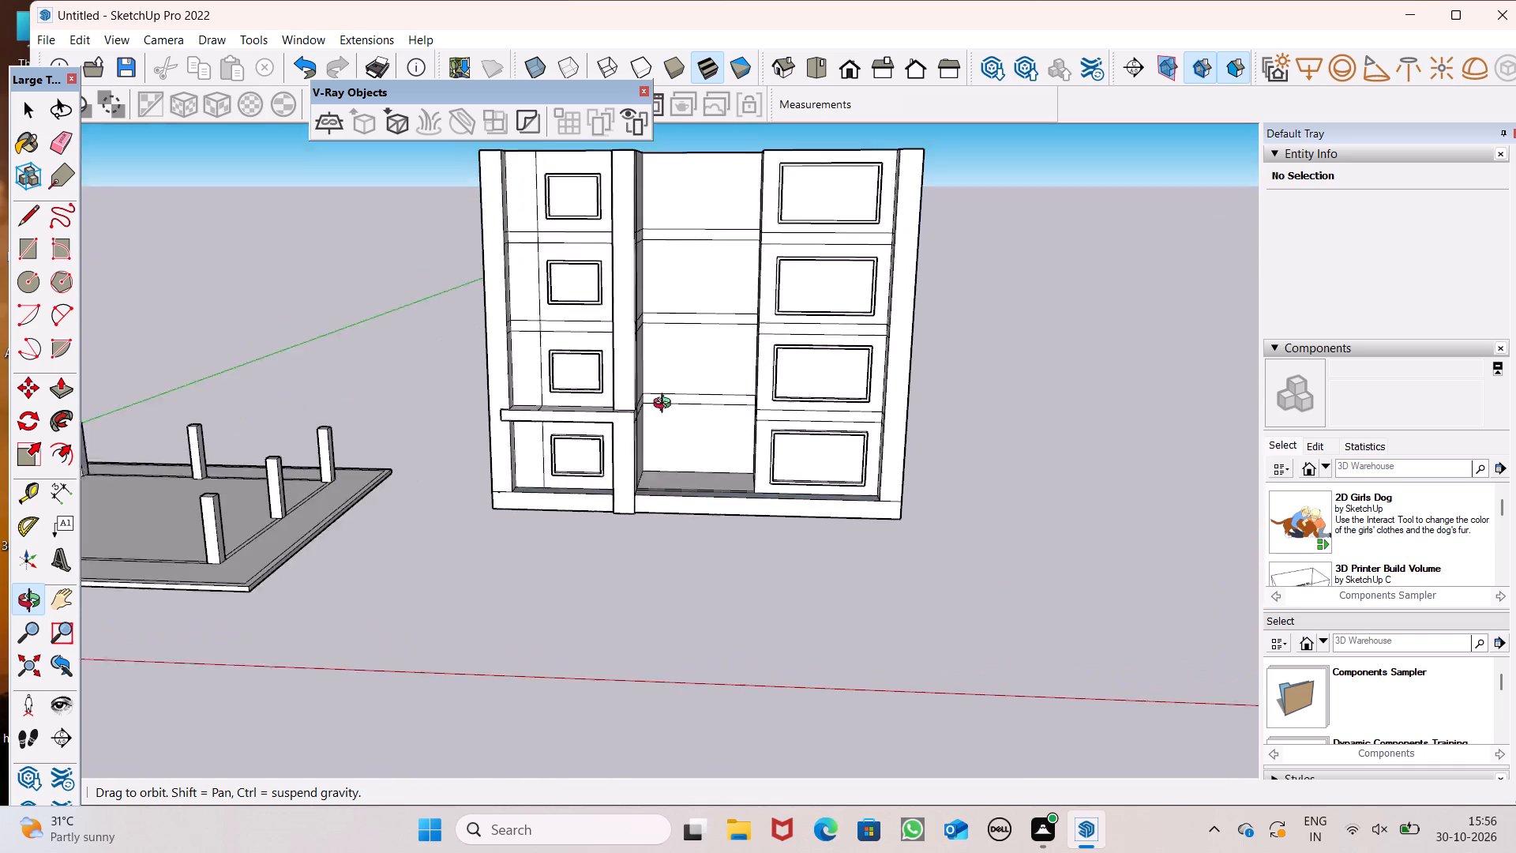
{"action": "middle_click_drag", "start_coordinate": [666, 405], "coordinate": [646, 471]}
{"action": "scroll", "coordinate": [695, 464], "scroll_direction": "up", "scroll_amount": 4}
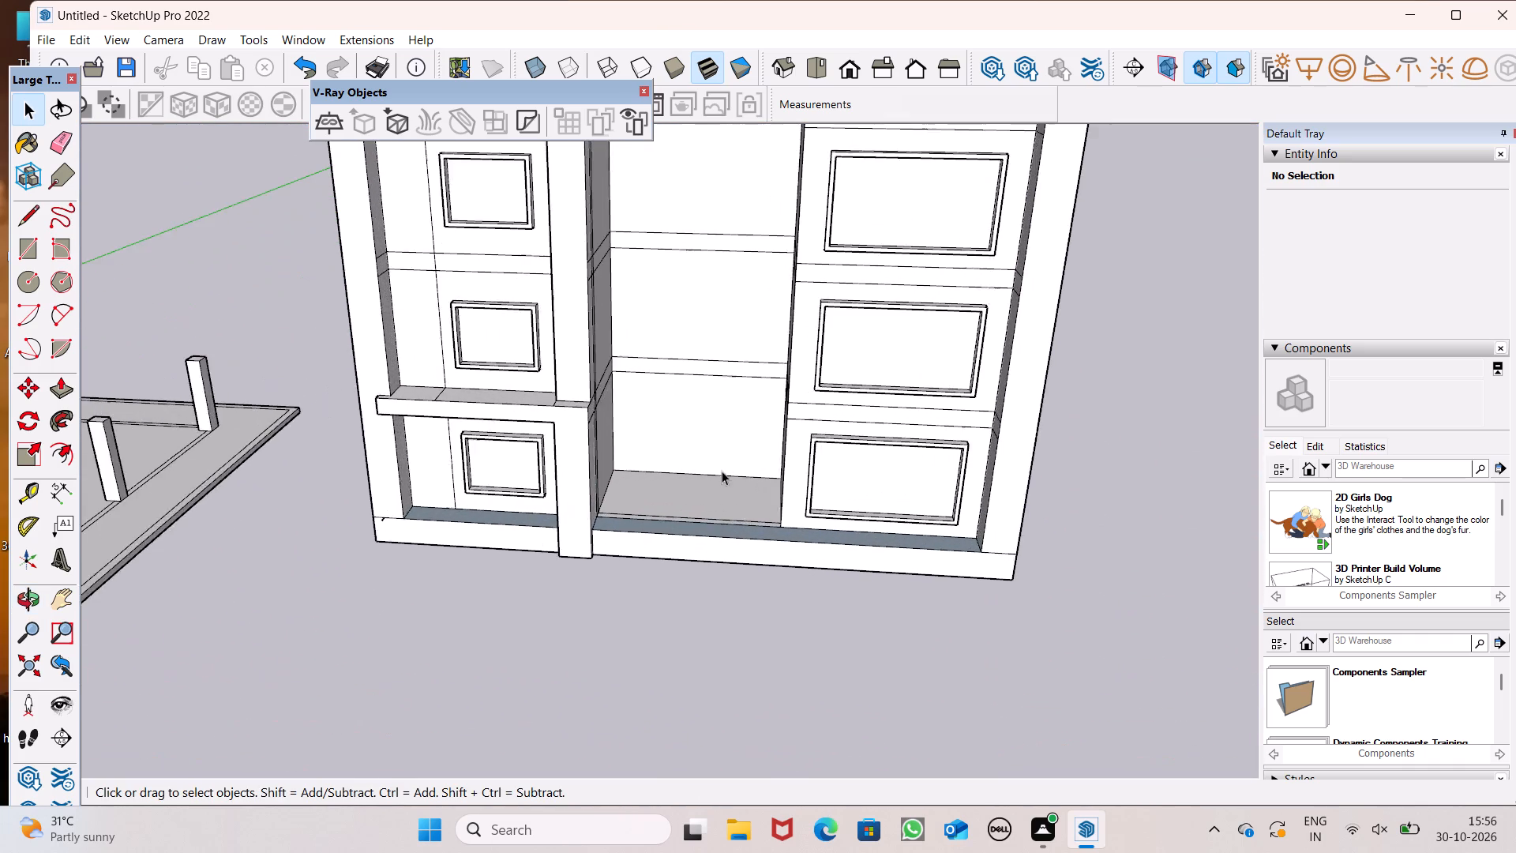
{"action": "scroll", "coordinate": [704, 423], "scroll_direction": "down", "scroll_amount": 1}
{"action": "scroll", "coordinate": [588, 397], "scroll_direction": "down", "scroll_amount": 2}
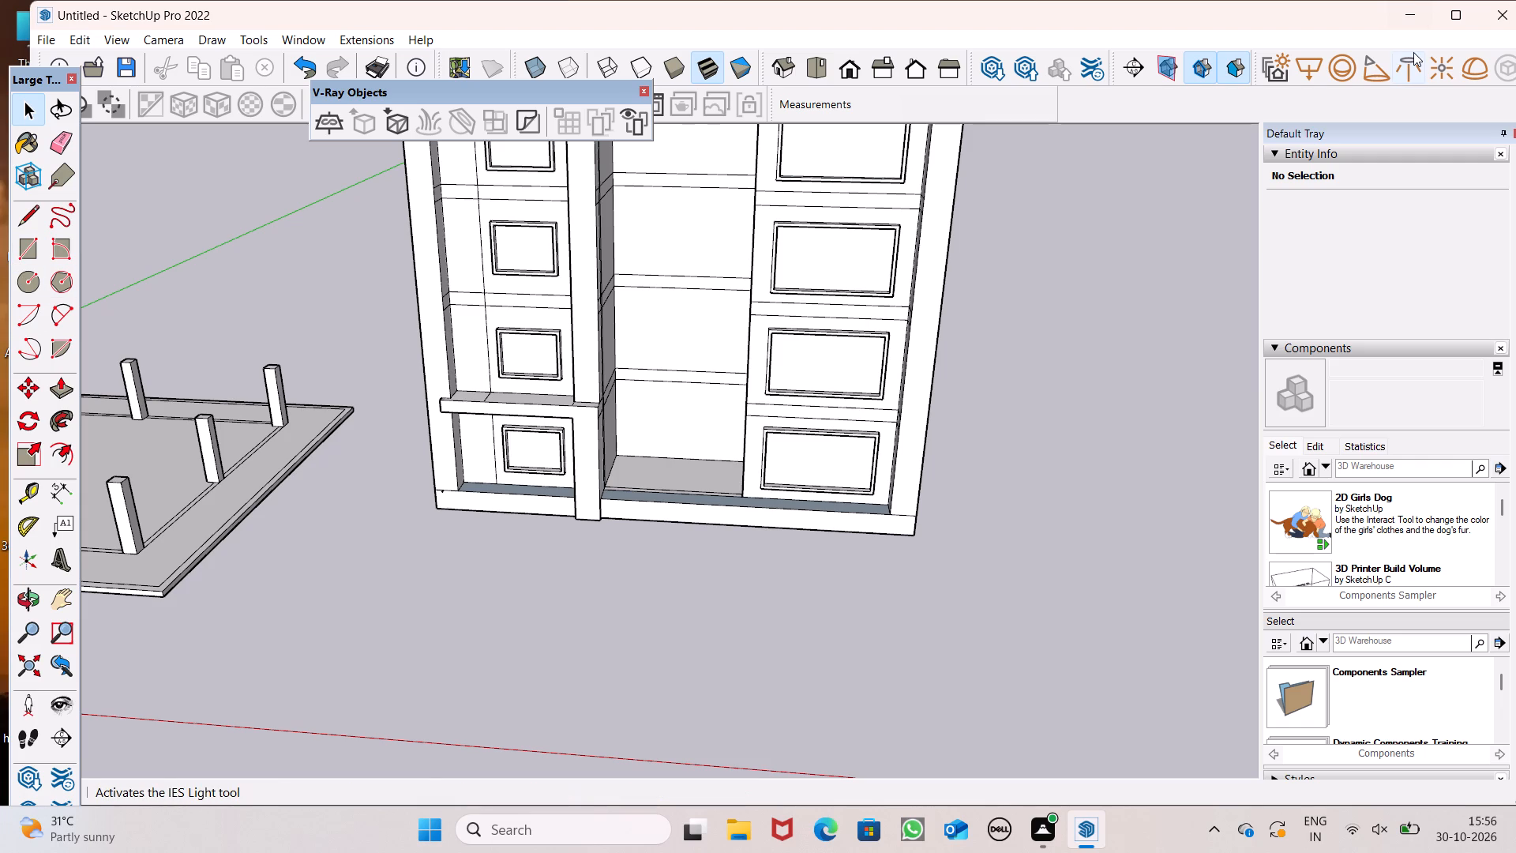
{"action": "scroll", "coordinate": [1413, 78], "scroll_direction": "down", "scroll_amount": 2}
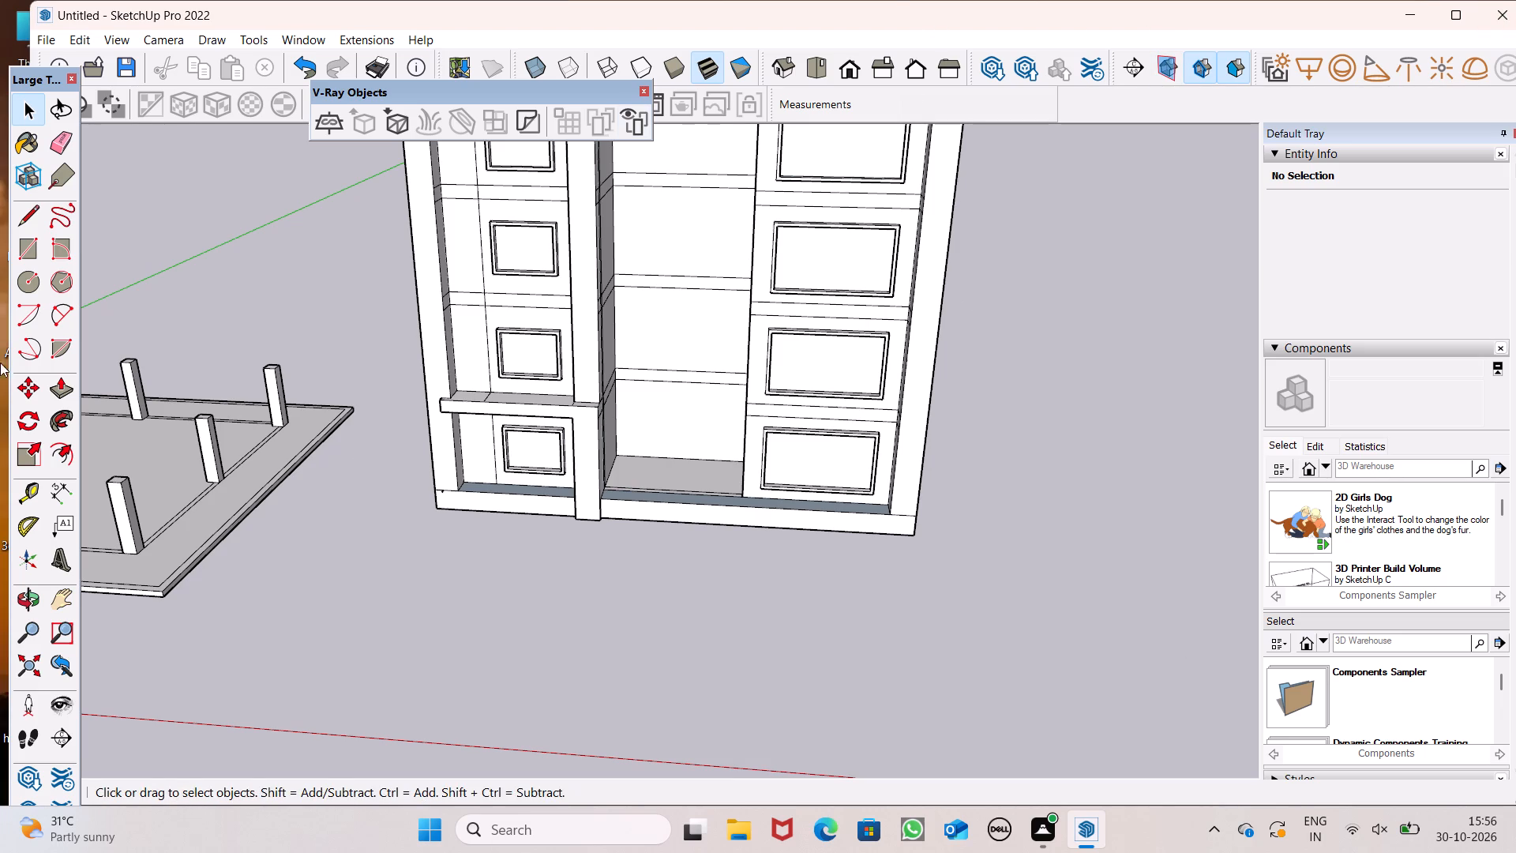
{"action": "left_click", "coordinate": [54, 391]}
{"action": "scroll", "coordinate": [274, 462], "scroll_direction": "down", "scroll_amount": 1}
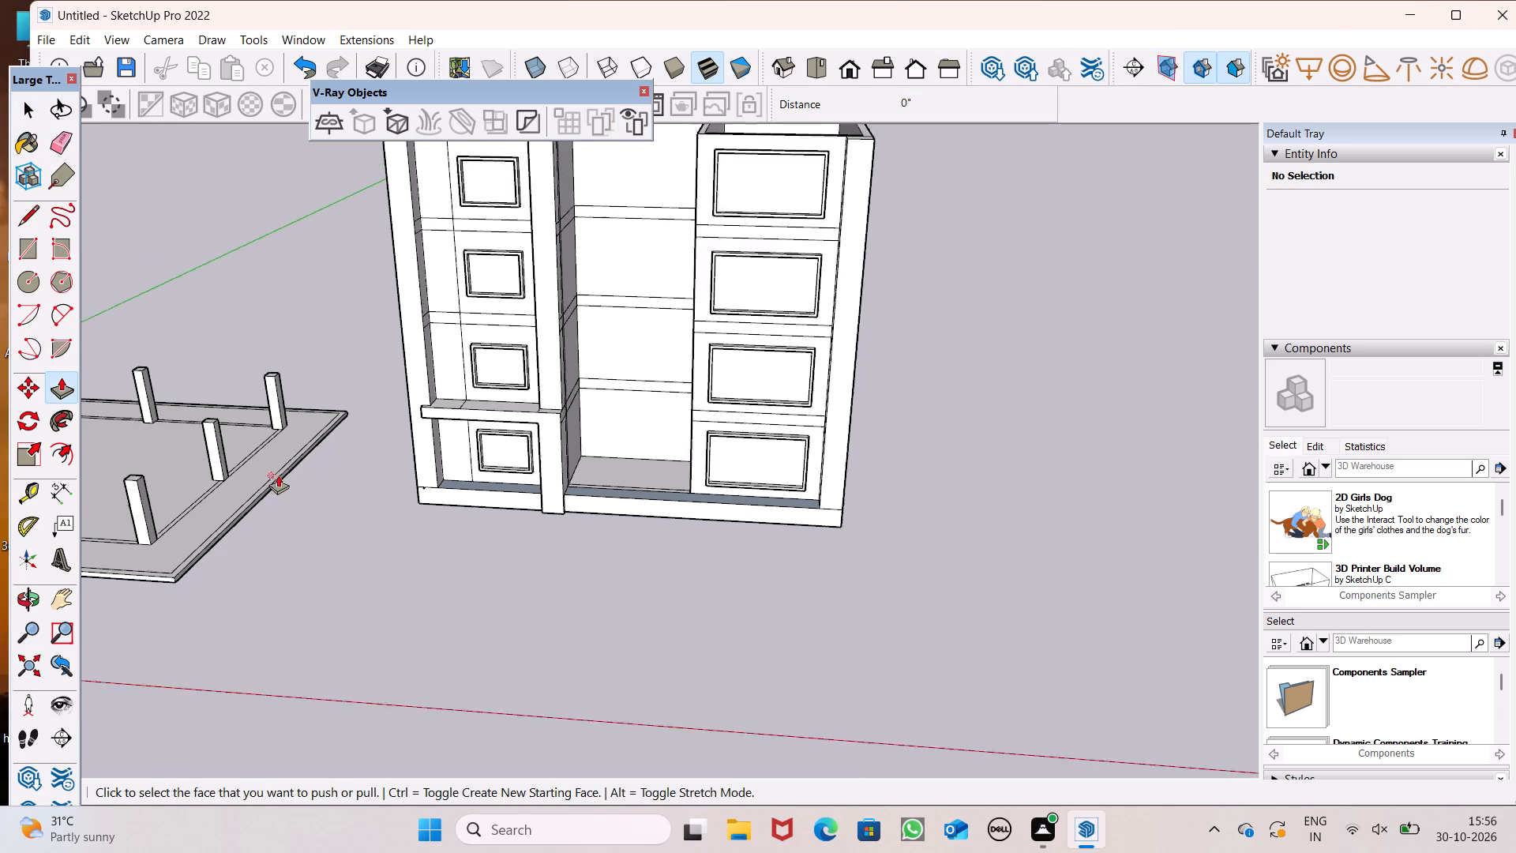
{"action": "scroll", "coordinate": [278, 475], "scroll_direction": "down", "scroll_amount": 2}
{"action": "middle_click_drag", "start_coordinate": [347, 469], "coordinate": [390, 413]}
{"action": "scroll", "coordinate": [390, 413], "scroll_direction": "up", "scroll_amount": 1}
{"action": "middle_click_drag", "start_coordinate": [439, 468], "coordinate": [407, 518]}
{"action": "scroll", "coordinate": [407, 518], "scroll_direction": "up", "scroll_amount": 1}
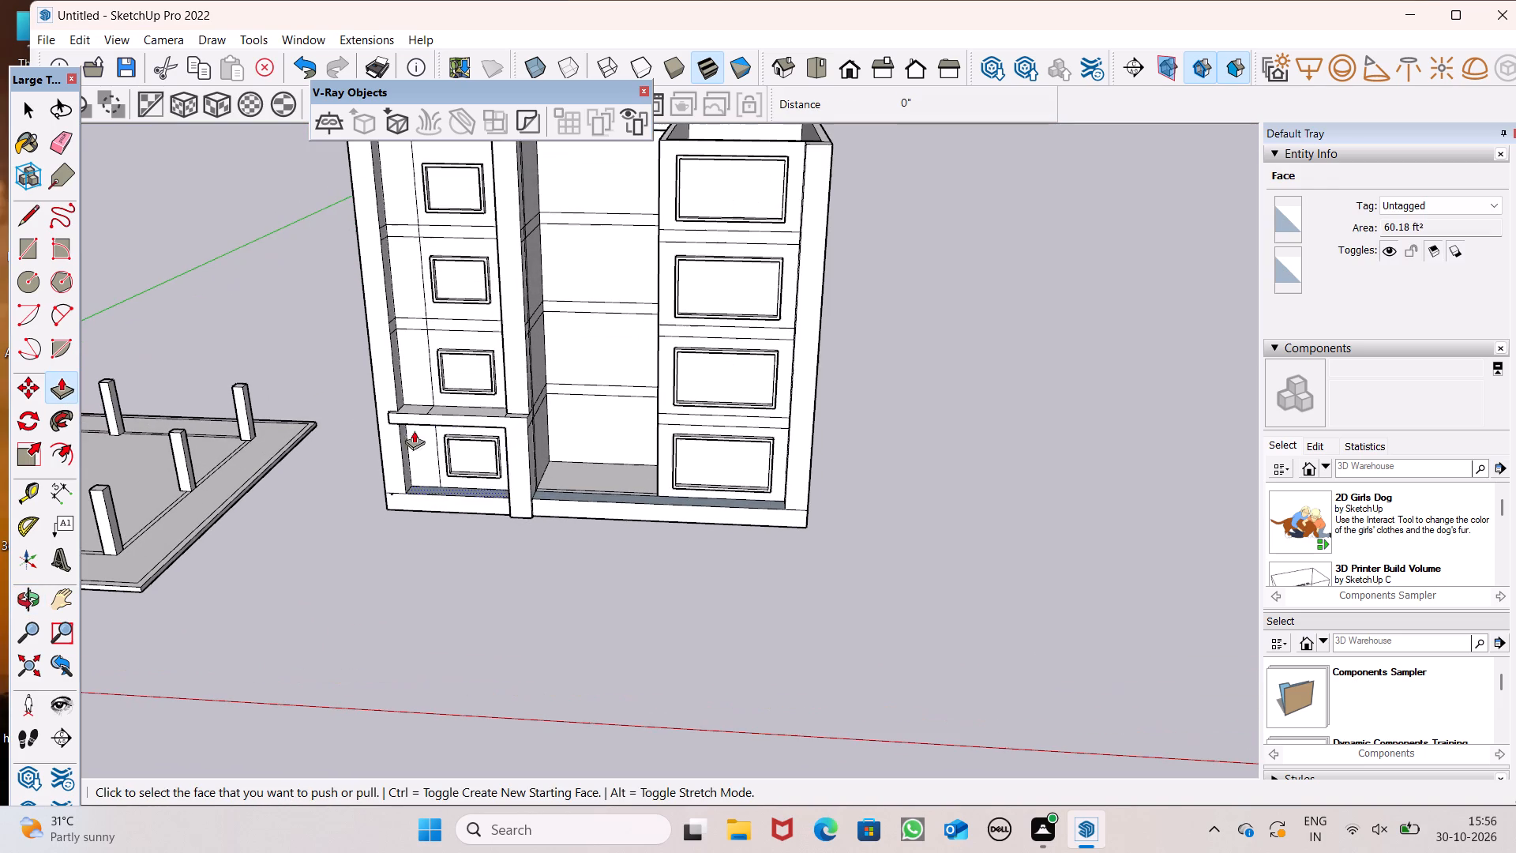
{"action": "scroll", "coordinate": [441, 345], "scroll_direction": "up", "scroll_amount": 3}
{"action": "middle_click_drag", "start_coordinate": [518, 351], "coordinate": [516, 361]}
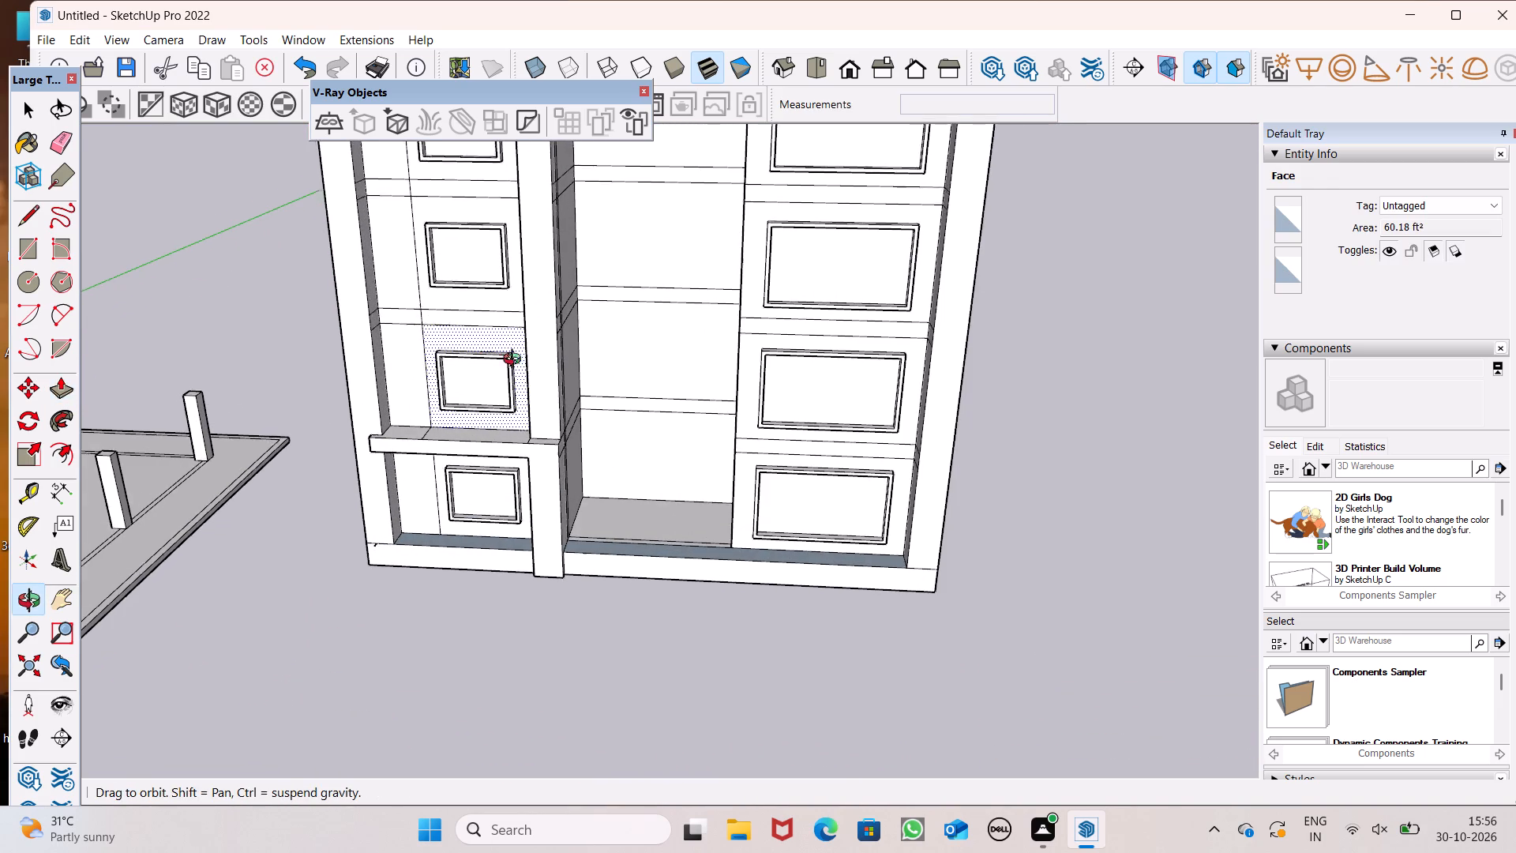
{"action": "middle_click_drag", "start_coordinate": [516, 361], "coordinate": [486, 388]}
{"action": "scroll", "coordinate": [486, 393], "scroll_direction": "up", "scroll_amount": 1}
{"action": "scroll", "coordinate": [438, 423], "scroll_direction": "down", "scroll_amount": 7}
{"action": "scroll", "coordinate": [525, 359], "scroll_direction": "up", "scroll_amount": 1}
{"action": "middle_click_drag", "start_coordinate": [525, 359], "coordinate": [459, 396]}
{"action": "scroll", "coordinate": [490, 309], "scroll_direction": "up", "scroll_amount": 6}
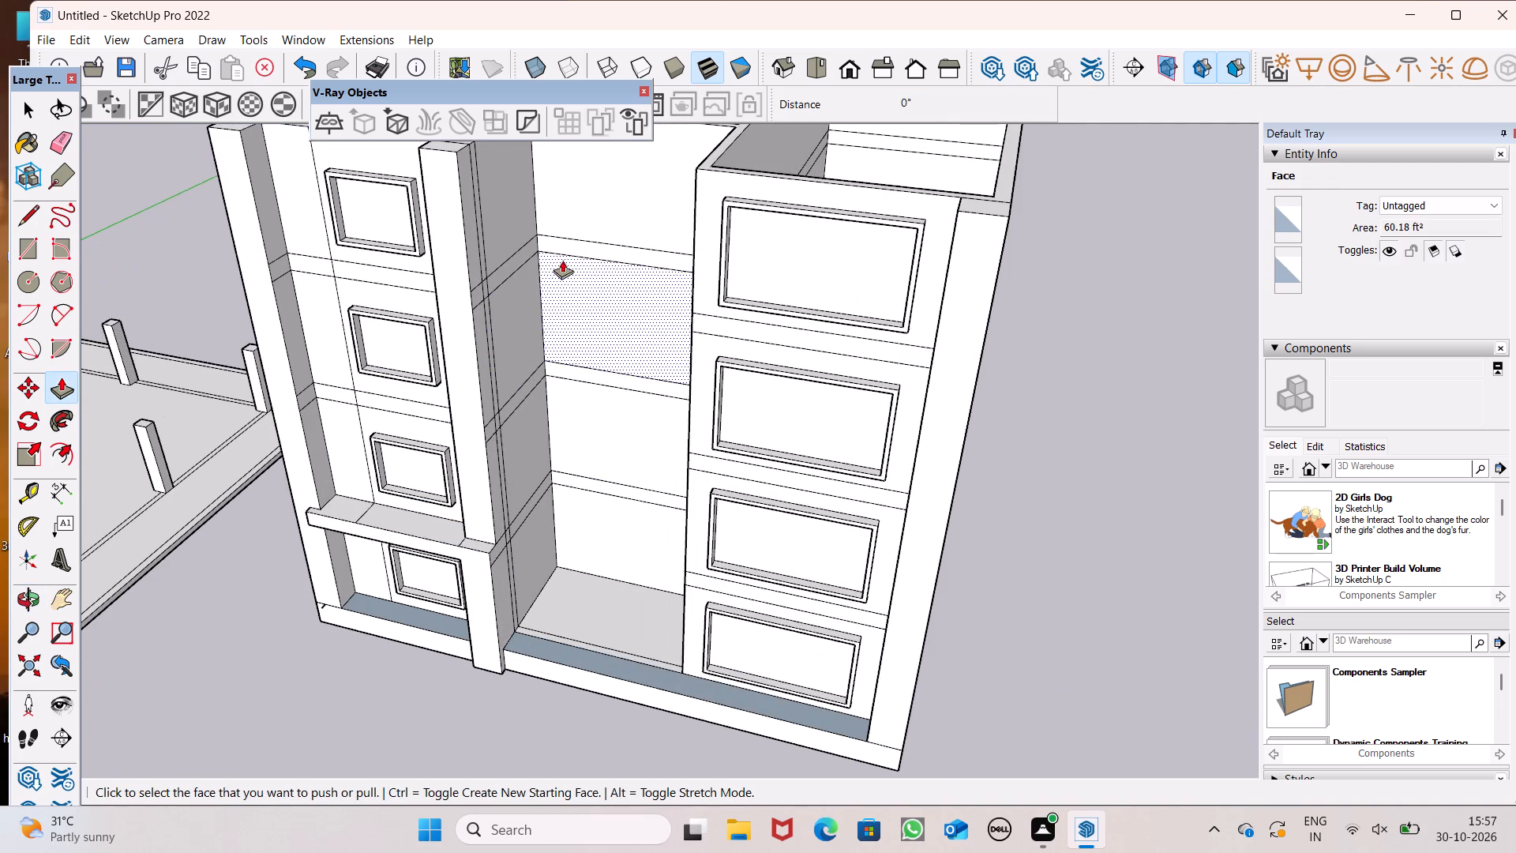
Erase the two vertical lines on the recess's left side wall across the top two floors and the band between them.
{"action": "left_click", "coordinate": [69, 139]}
{"action": "scroll", "coordinate": [445, 261], "scroll_direction": "up", "scroll_amount": 1}
{"action": "middle_click_drag", "start_coordinate": [445, 262], "coordinate": [382, 271]}
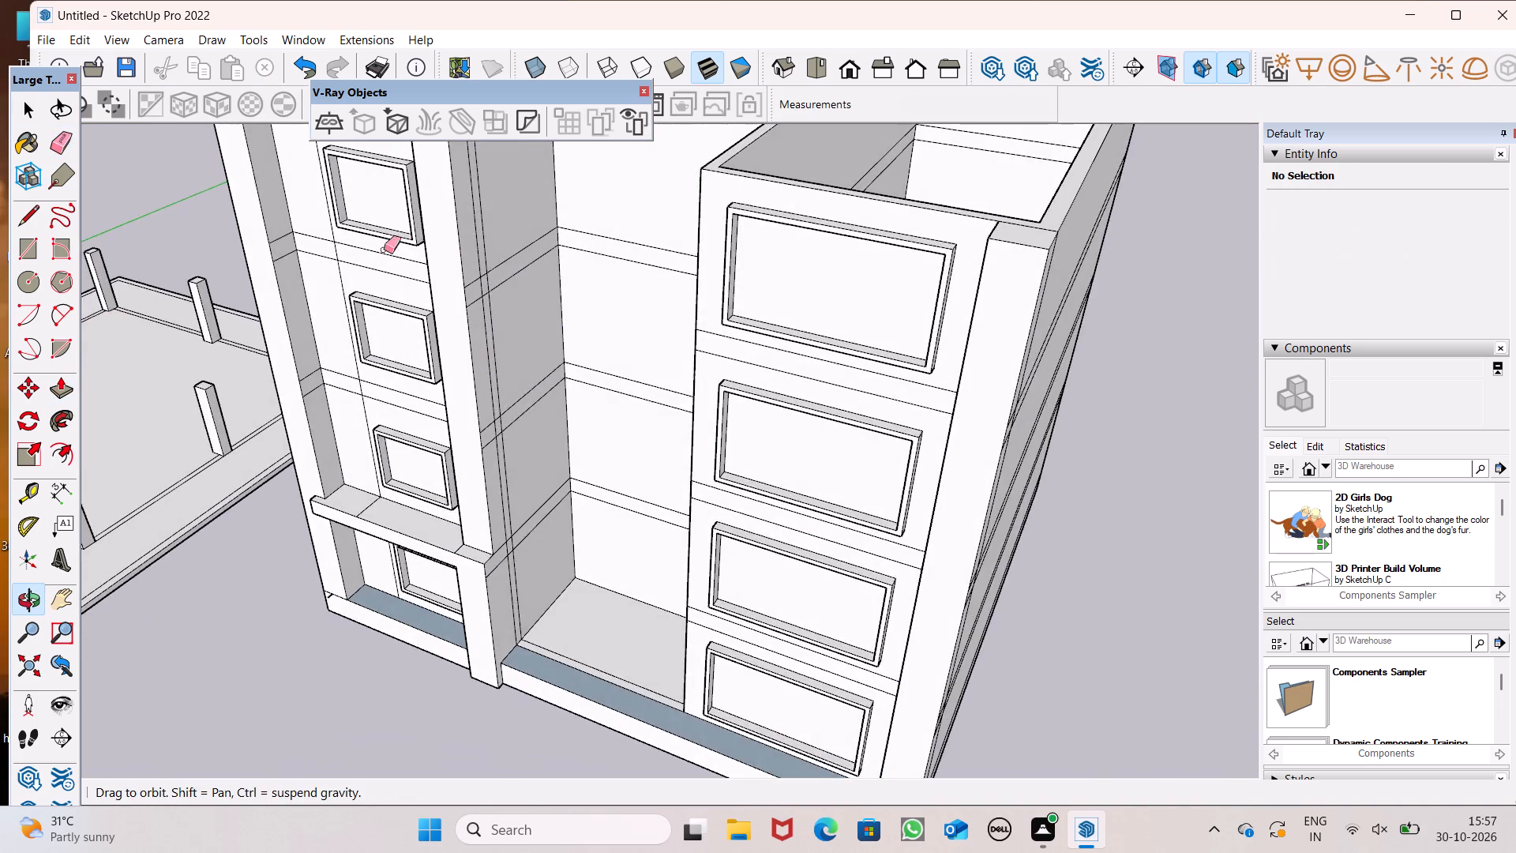
{"action": "scroll", "coordinate": [436, 220], "scroll_direction": "up", "scroll_amount": 4}
{"action": "left_click_drag", "start_coordinate": [492, 215], "coordinate": [500, 216]}
{"action": "left_click_drag", "start_coordinate": [501, 321], "coordinate": [501, 324]}
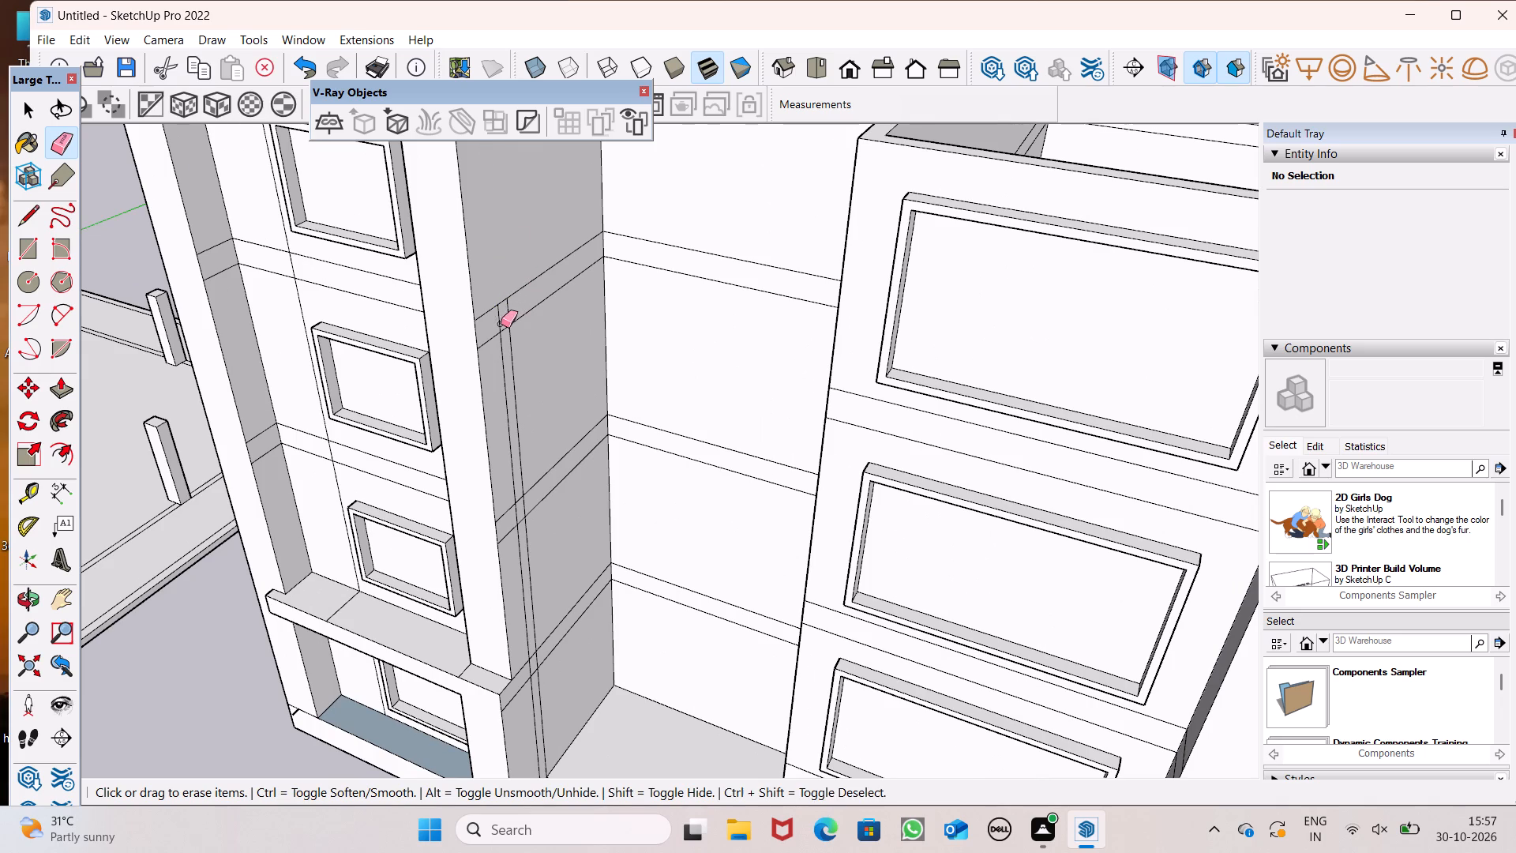
{"action": "left_click_drag", "start_coordinate": [501, 324], "coordinate": [508, 309]}
{"action": "left_click_drag", "start_coordinate": [507, 362], "coordinate": [516, 359]}
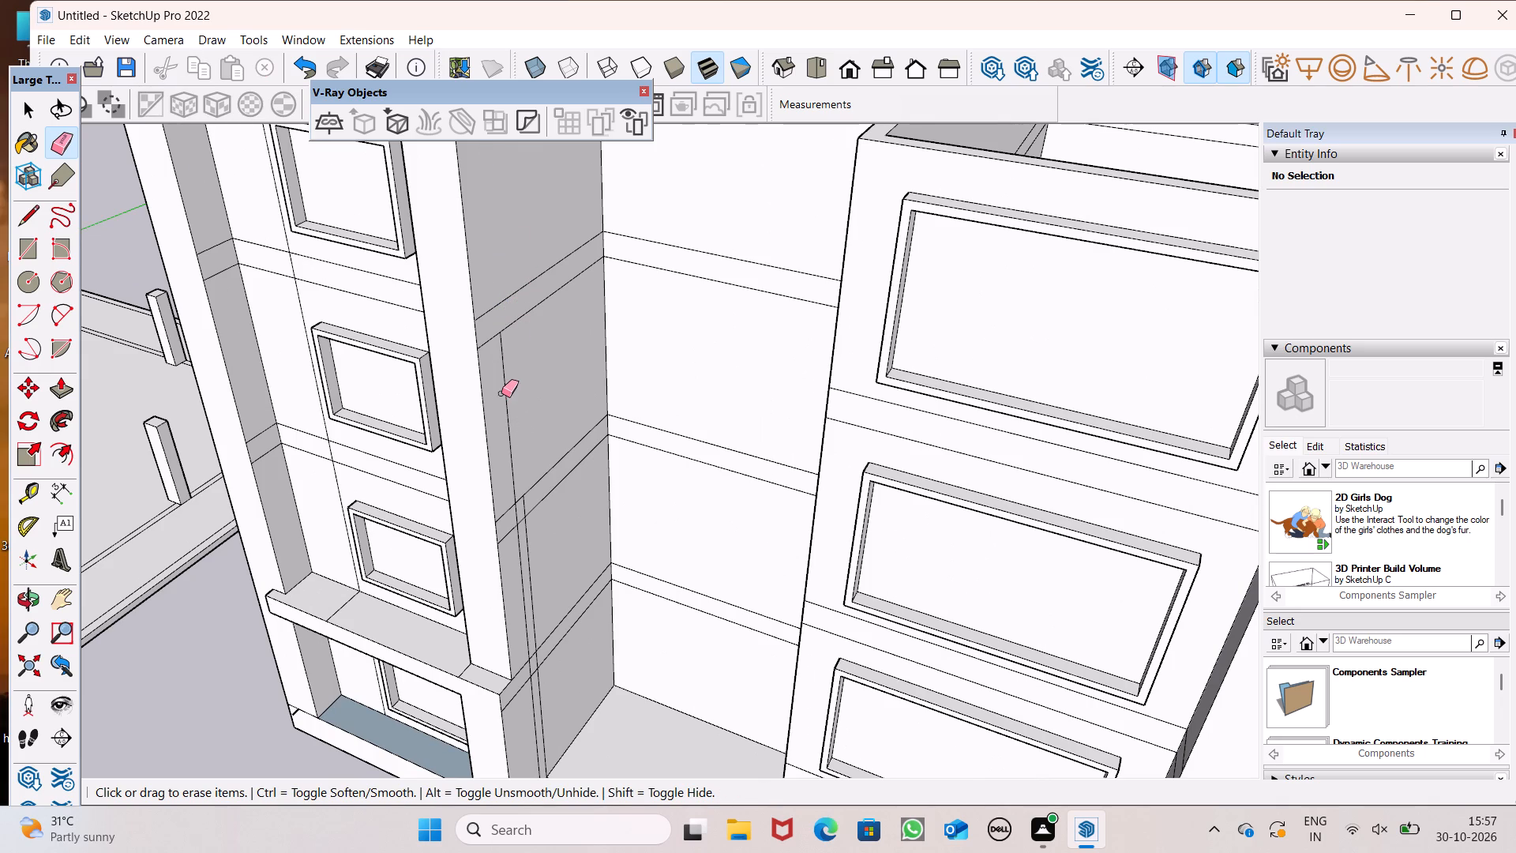
{"action": "left_click", "coordinate": [501, 393]}
Erase the two vertical lines on the recess's left side wall across the next floor band and the third panel from the top.
{"action": "scroll", "coordinate": [504, 408], "scroll_direction": "down", "scroll_amount": 3}
{"action": "scroll", "coordinate": [533, 519], "scroll_direction": "up", "scroll_amount": 5}
{"action": "scroll", "coordinate": [533, 518], "scroll_direction": "down", "scroll_amount": 1}
{"action": "scroll", "coordinate": [533, 516], "scroll_direction": "up", "scroll_amount": 9}
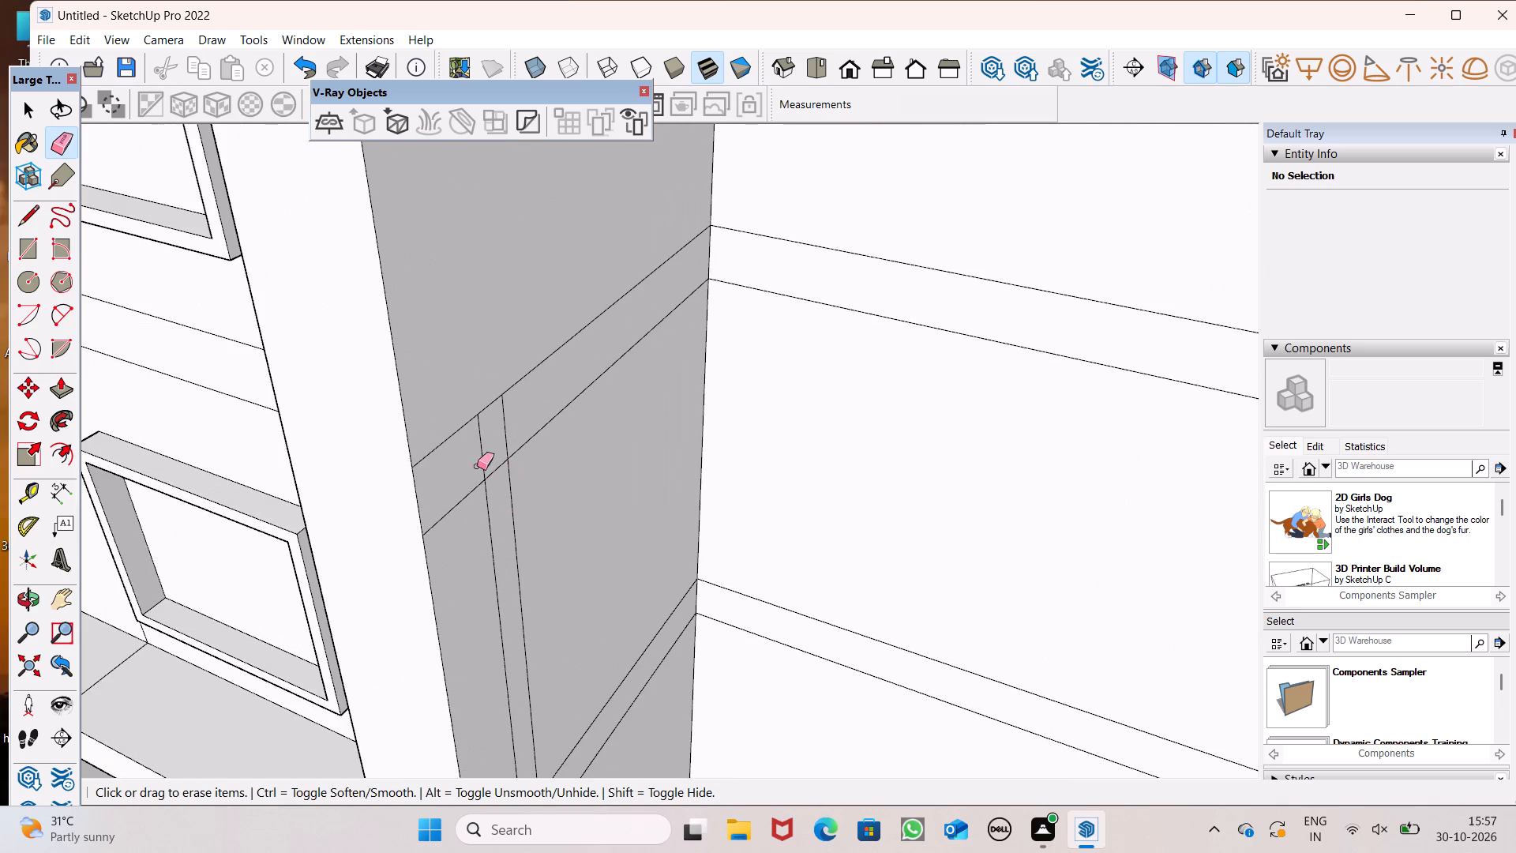
{"action": "left_click_drag", "start_coordinate": [477, 466], "coordinate": [506, 429]}
{"action": "left_click_drag", "start_coordinate": [541, 544], "coordinate": [480, 588]}
Erase the two vertical lines on the recess's left side wall across the ground-floor panel and the band above it.
{"action": "scroll", "coordinate": [501, 391], "scroll_direction": "down", "scroll_amount": 6}
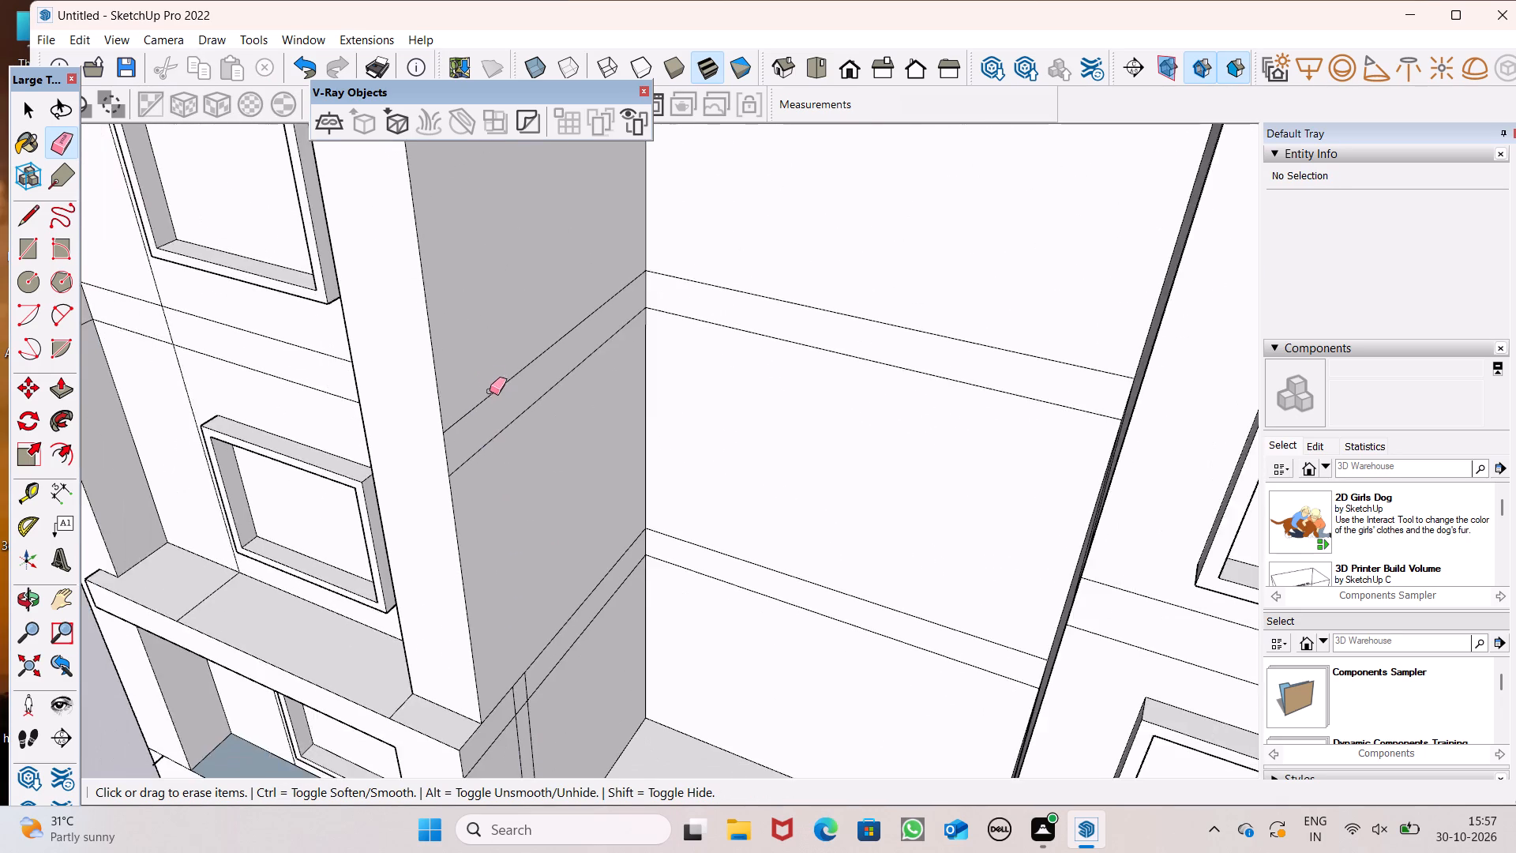
{"action": "scroll", "coordinate": [479, 384], "scroll_direction": "down", "scroll_amount": 4}
{"action": "middle_click_drag", "start_coordinate": [533, 481], "coordinate": [503, 423]}
{"action": "scroll", "coordinate": [503, 420], "scroll_direction": "down", "scroll_amount": 6}
{"action": "scroll", "coordinate": [524, 524], "scroll_direction": "up", "scroll_amount": 2}
{"action": "scroll", "coordinate": [531, 530], "scroll_direction": "down", "scroll_amount": 1}
{"action": "scroll", "coordinate": [531, 531], "scroll_direction": "up", "scroll_amount": 3}
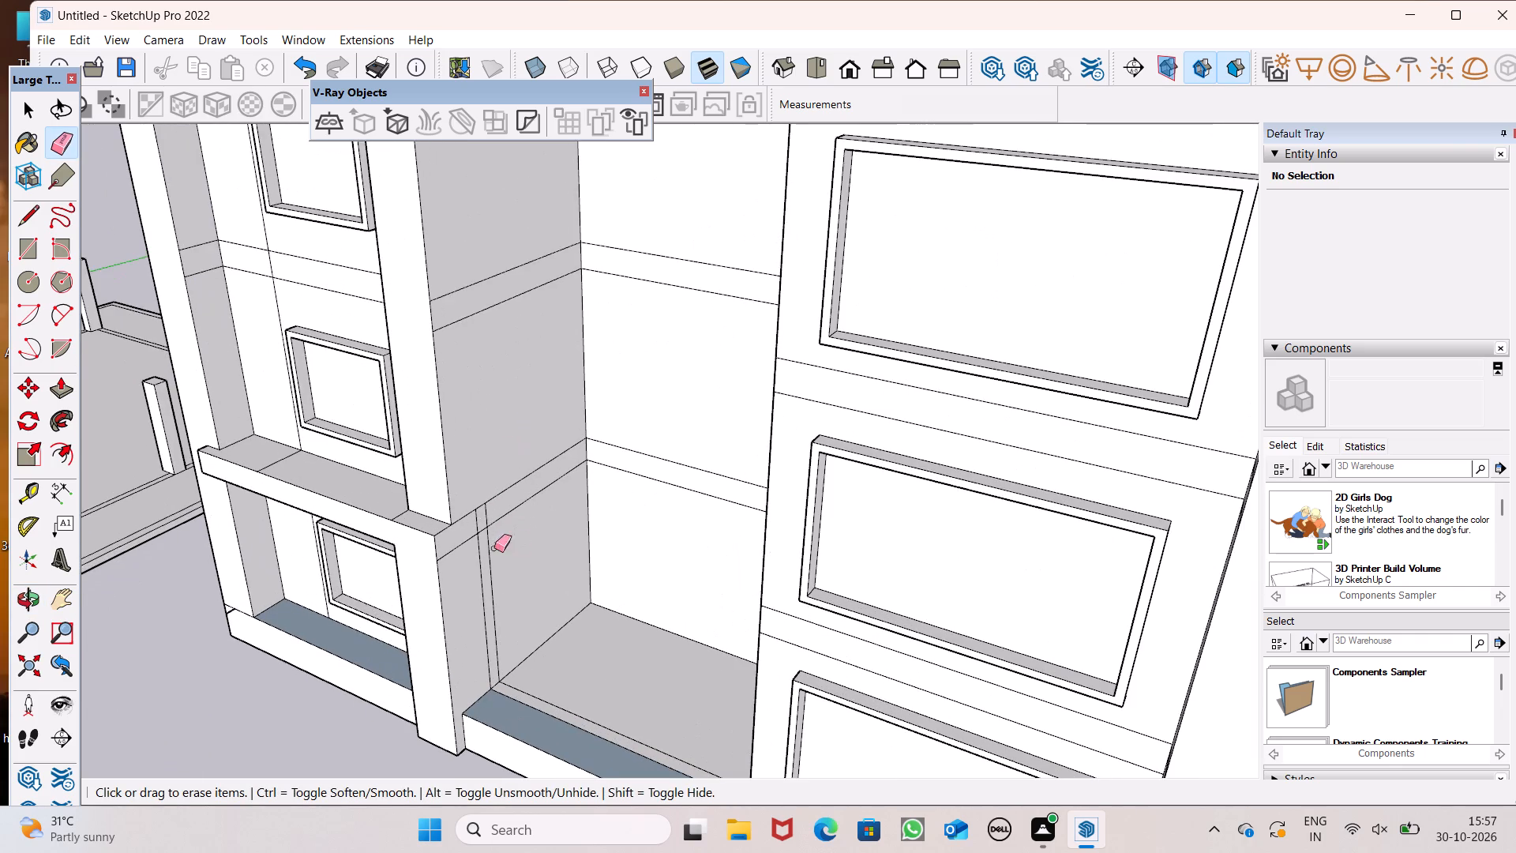
{"action": "scroll", "coordinate": [482, 584], "scroll_direction": "up", "scroll_amount": 12}
{"action": "left_click_drag", "start_coordinate": [466, 546], "coordinate": [467, 534]}
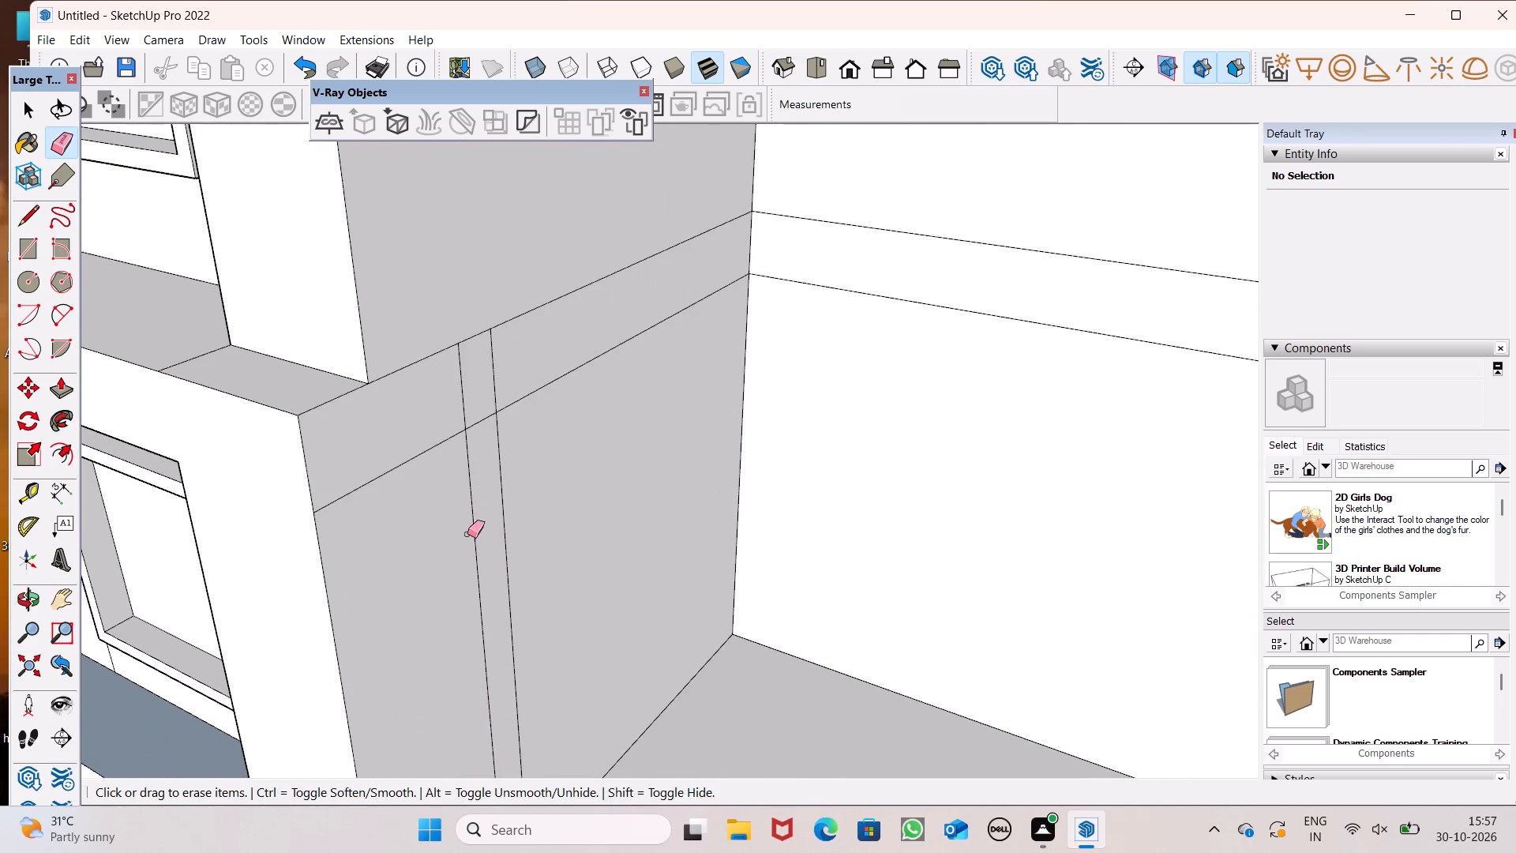
{"action": "left_click_drag", "start_coordinate": [467, 534], "coordinate": [505, 480]}
{"action": "scroll", "coordinate": [497, 418], "scroll_direction": "up", "scroll_amount": 5}
{"action": "left_click_drag", "start_coordinate": [494, 318], "coordinate": [462, 337]}
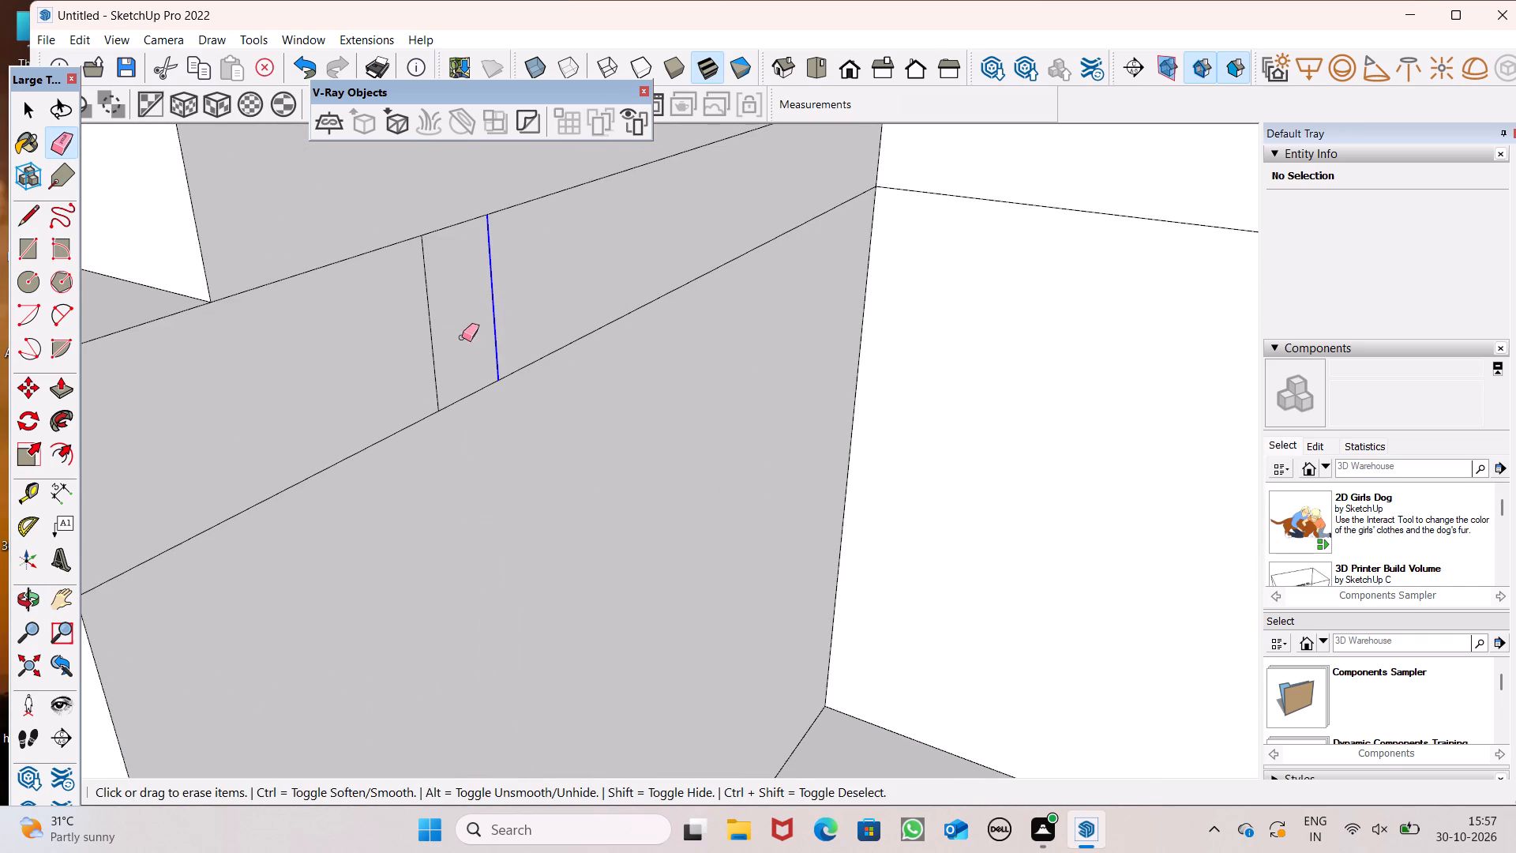
{"action": "left_click_drag", "start_coordinate": [462, 337], "coordinate": [433, 348]}
{"action": "scroll", "coordinate": [460, 463], "scroll_direction": "down", "scroll_amount": 20}
{"action": "scroll", "coordinate": [460, 463], "scroll_direction": "down", "scroll_amount": 7}
{"action": "middle_click_drag", "start_coordinate": [486, 497], "coordinate": [544, 484]}
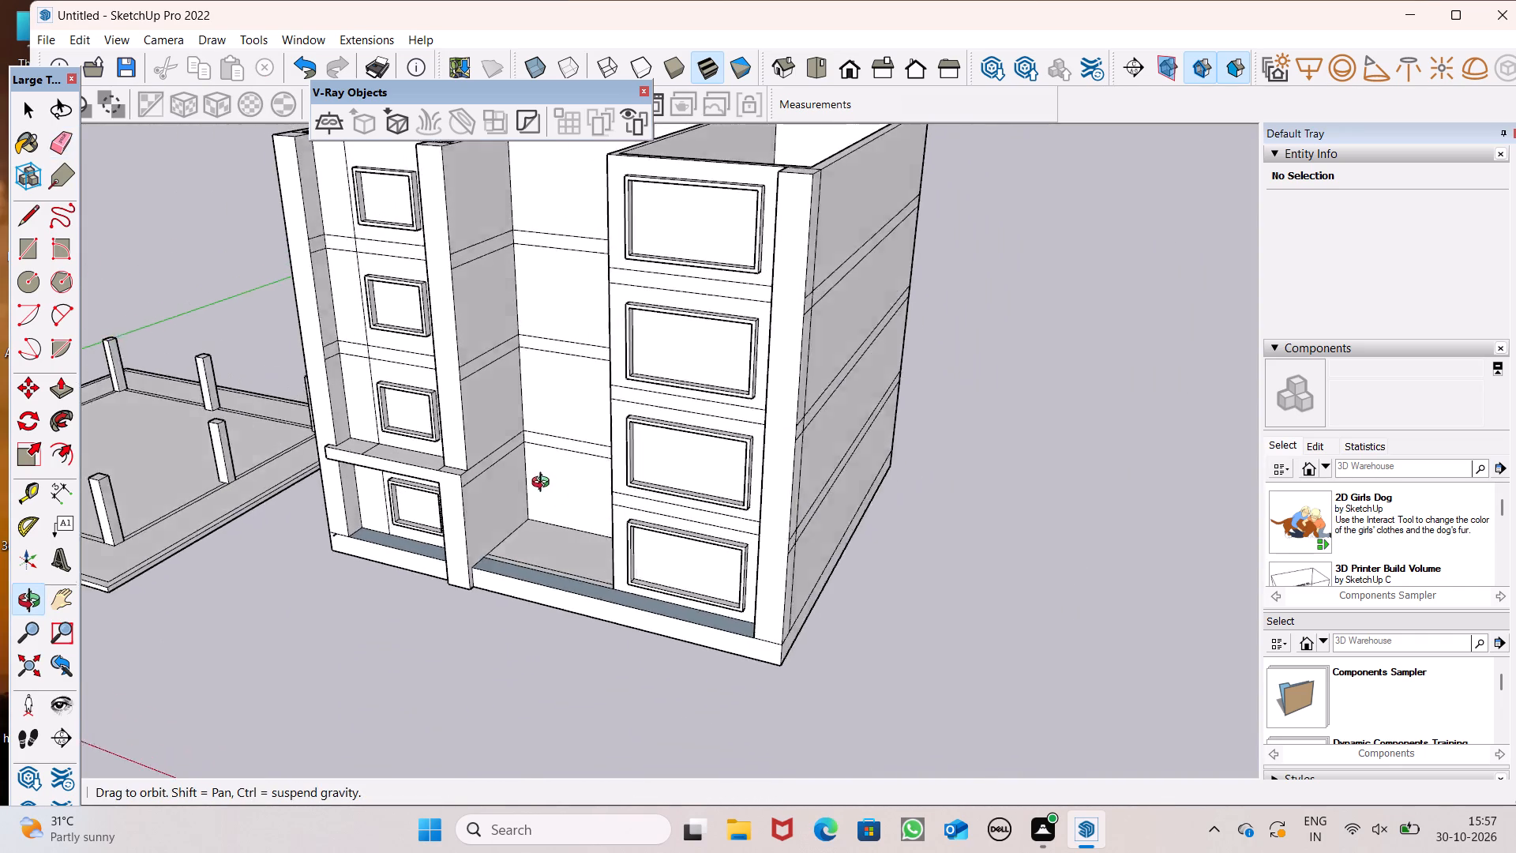
Extrude the recess back wall's topmost floor band outward with Push/Pull, forming a slab that reaches the front of the recess.
{"action": "middle_click_drag", "start_coordinate": [544, 484], "coordinate": [556, 499]}
{"action": "scroll", "coordinate": [556, 499], "scroll_direction": "up", "scroll_amount": 1}
{"action": "scroll", "coordinate": [492, 512], "scroll_direction": "down", "scroll_amount": 6}
{"action": "left_click", "coordinate": [76, 389]}
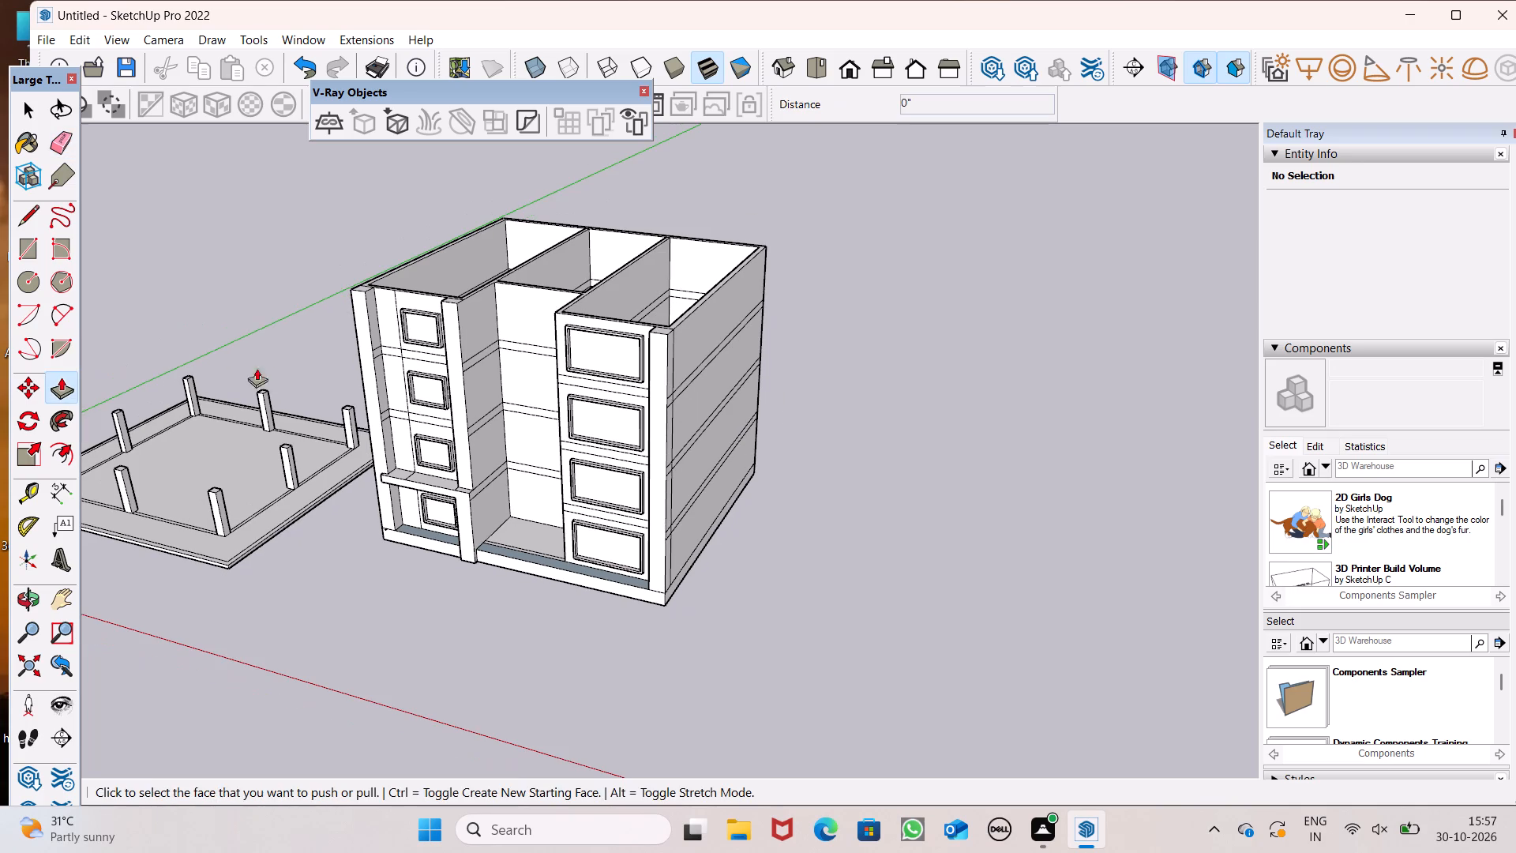
{"action": "middle_click_drag", "start_coordinate": [334, 368], "coordinate": [345, 393]}
{"action": "scroll", "coordinate": [373, 321], "scroll_direction": "up", "scroll_amount": 8}
{"action": "scroll", "coordinate": [486, 298], "scroll_direction": "up", "scroll_amount": 5}
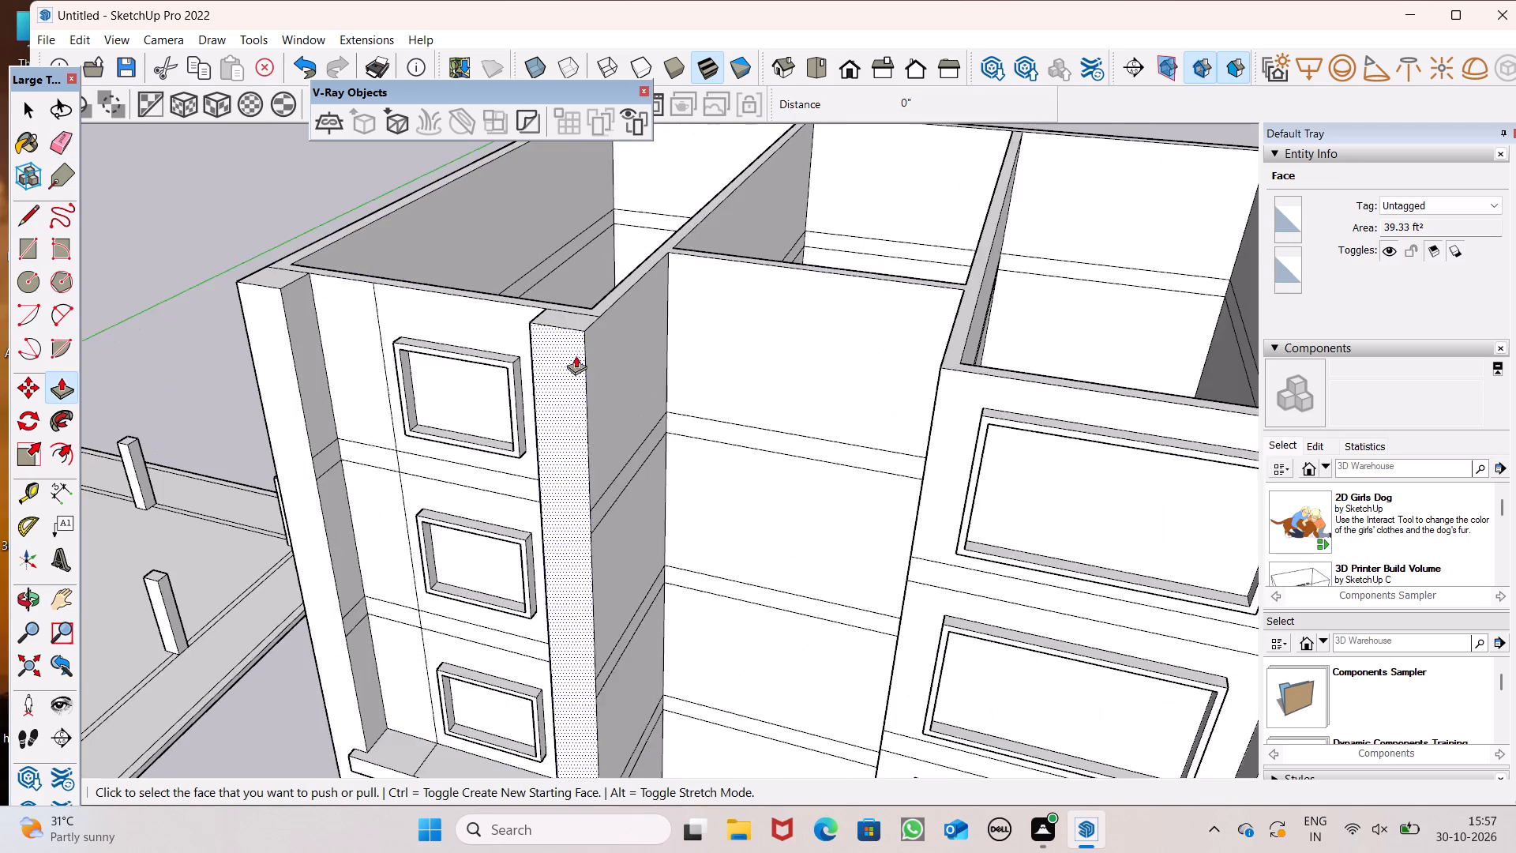
{"action": "scroll", "coordinate": [496, 300], "scroll_direction": "down", "scroll_amount": 5}
{"action": "scroll", "coordinate": [629, 449], "scroll_direction": "up", "scroll_amount": 3}
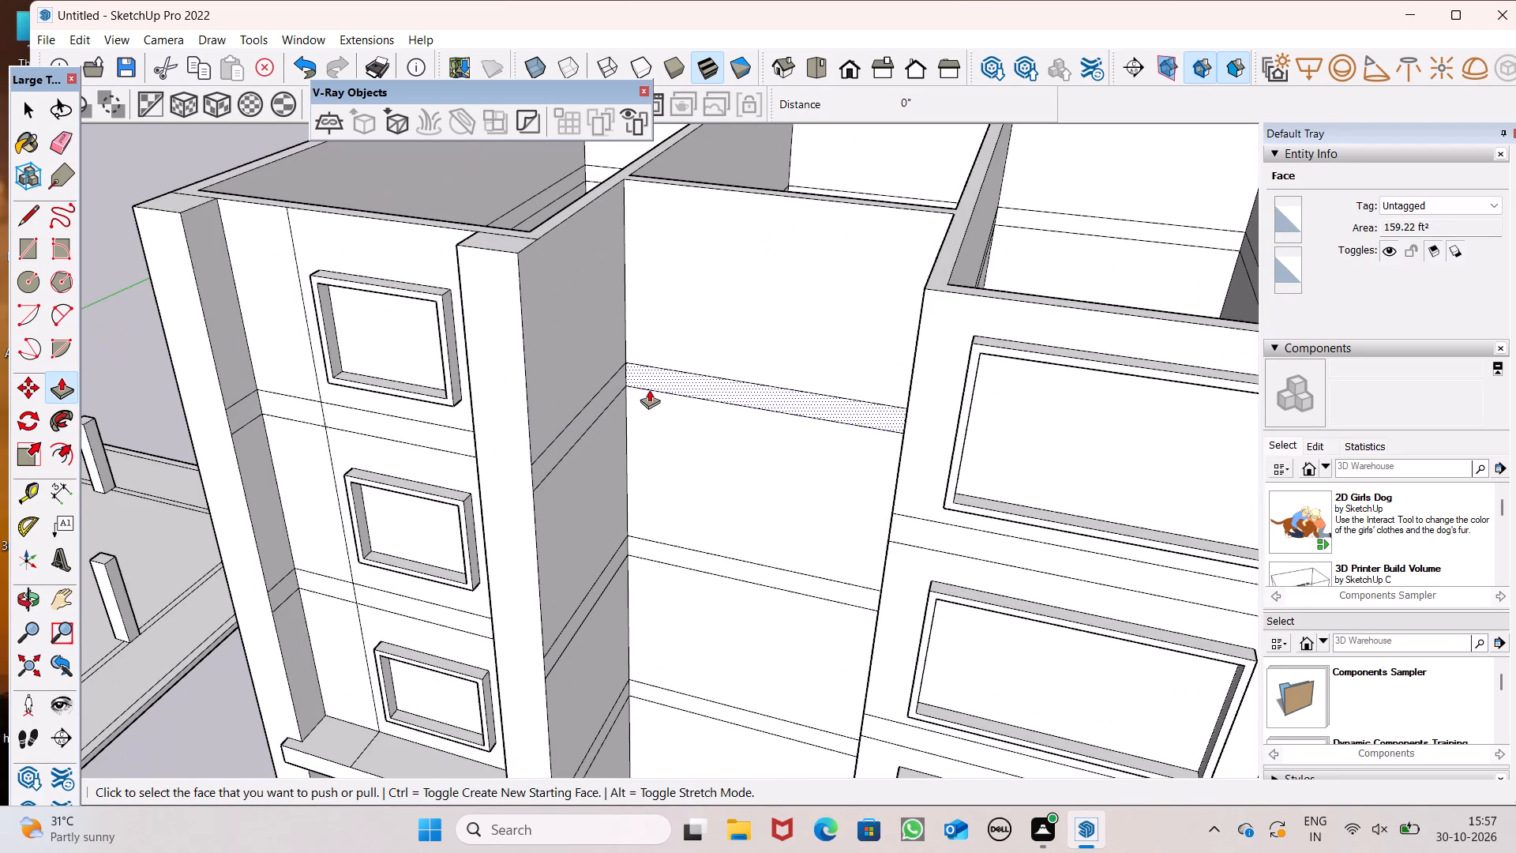
{"action": "left_click_drag", "start_coordinate": [649, 389], "coordinate": [564, 495]}
{"action": "left_click_drag", "start_coordinate": [580, 452], "coordinate": [573, 472]}
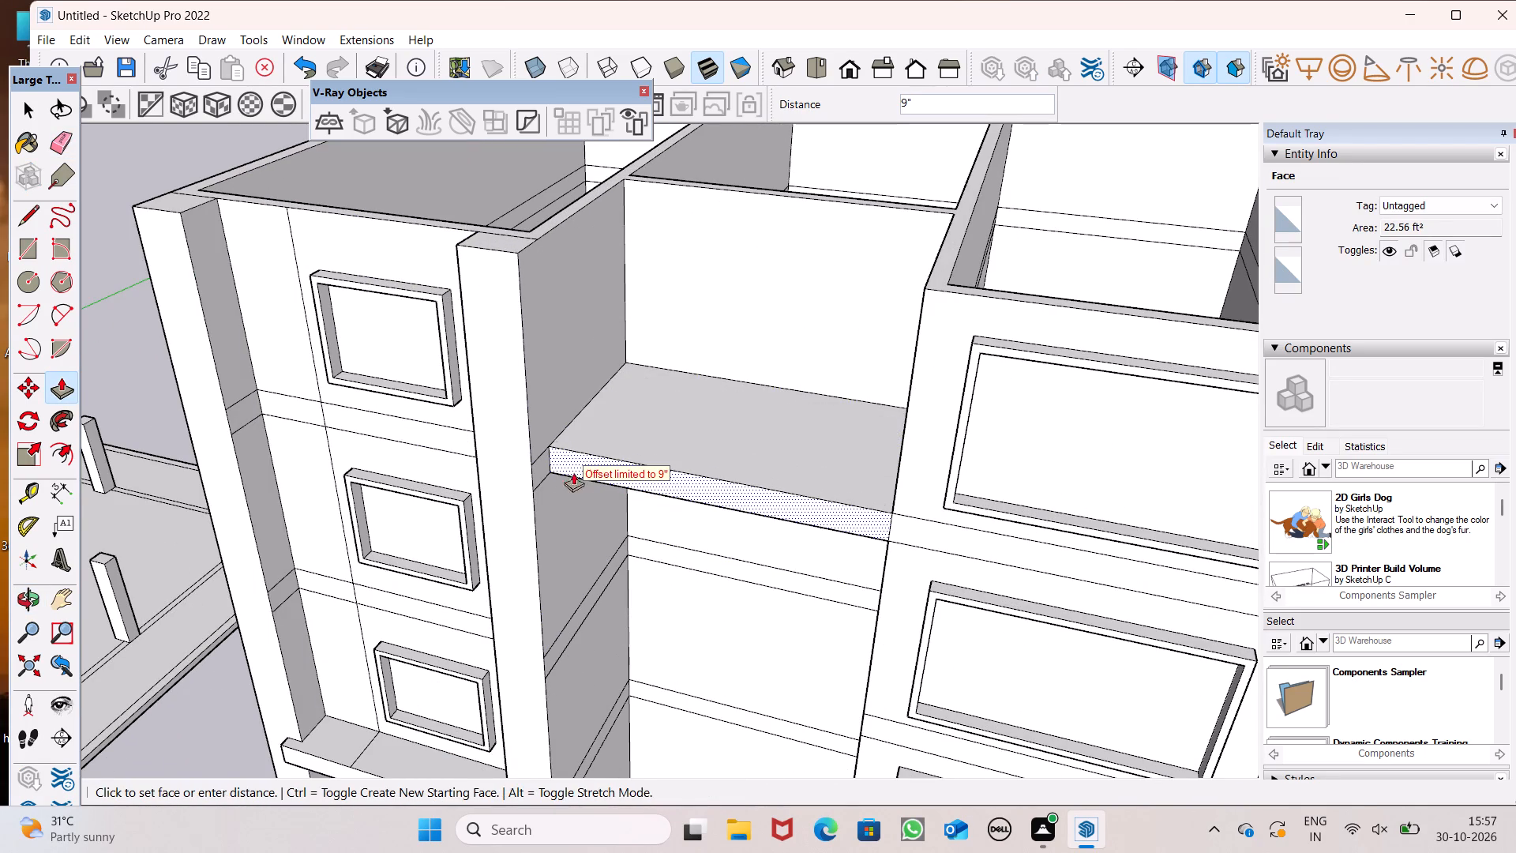
{"action": "left_click_drag", "start_coordinate": [573, 472], "coordinate": [536, 490]}
Extend the front face of the recess's top slab outward by about 1' 3".
{"action": "scroll", "coordinate": [650, 413], "scroll_direction": "down", "scroll_amount": 6}
{"action": "middle_click_drag", "start_coordinate": [671, 480], "coordinate": [736, 410]}
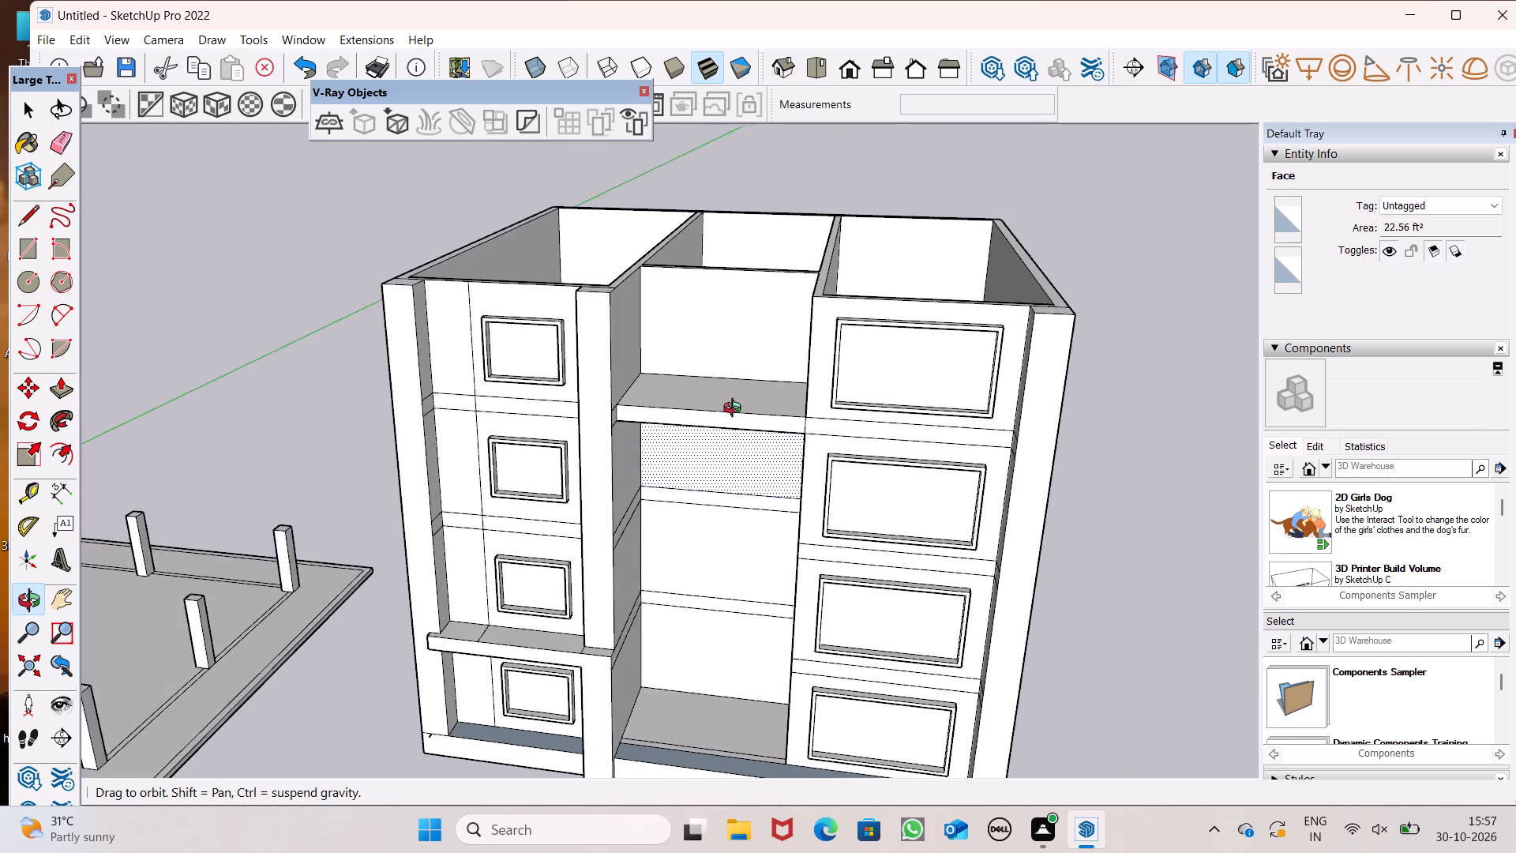
{"action": "middle_click_drag", "start_coordinate": [736, 410], "coordinate": [729, 399]}
{"action": "scroll", "coordinate": [714, 385], "scroll_direction": "down", "scroll_amount": 2}
{"action": "middle_click_drag", "start_coordinate": [860, 491], "coordinate": [737, 450]}
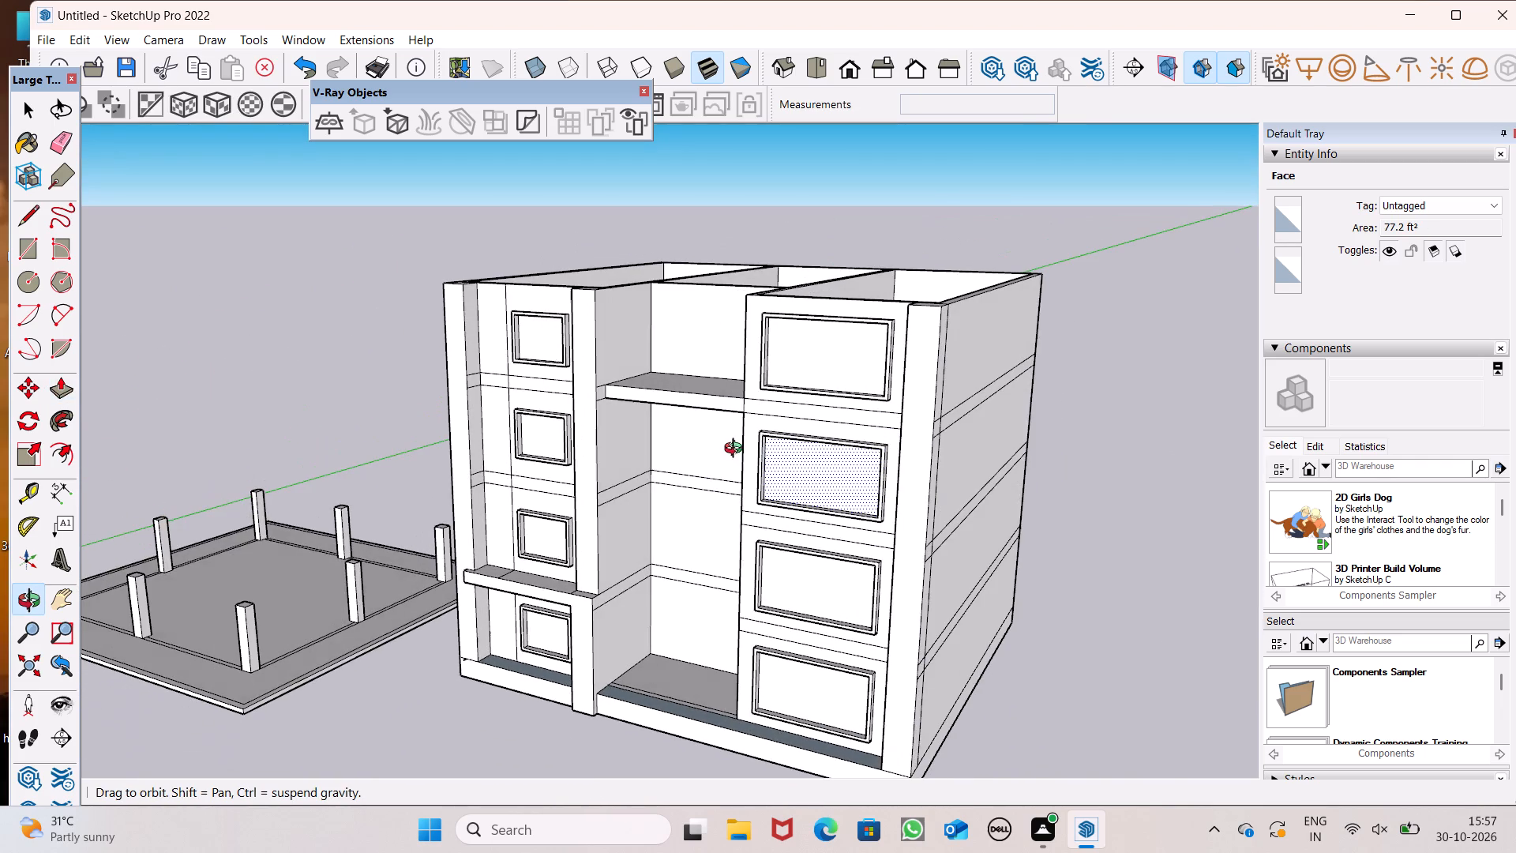
{"action": "middle_click_drag", "start_coordinate": [737, 450], "coordinate": [736, 450]}
{"action": "scroll", "coordinate": [734, 434], "scroll_direction": "up", "scroll_amount": 6}
{"action": "middle_click_drag", "start_coordinate": [719, 419], "coordinate": [724, 488]}
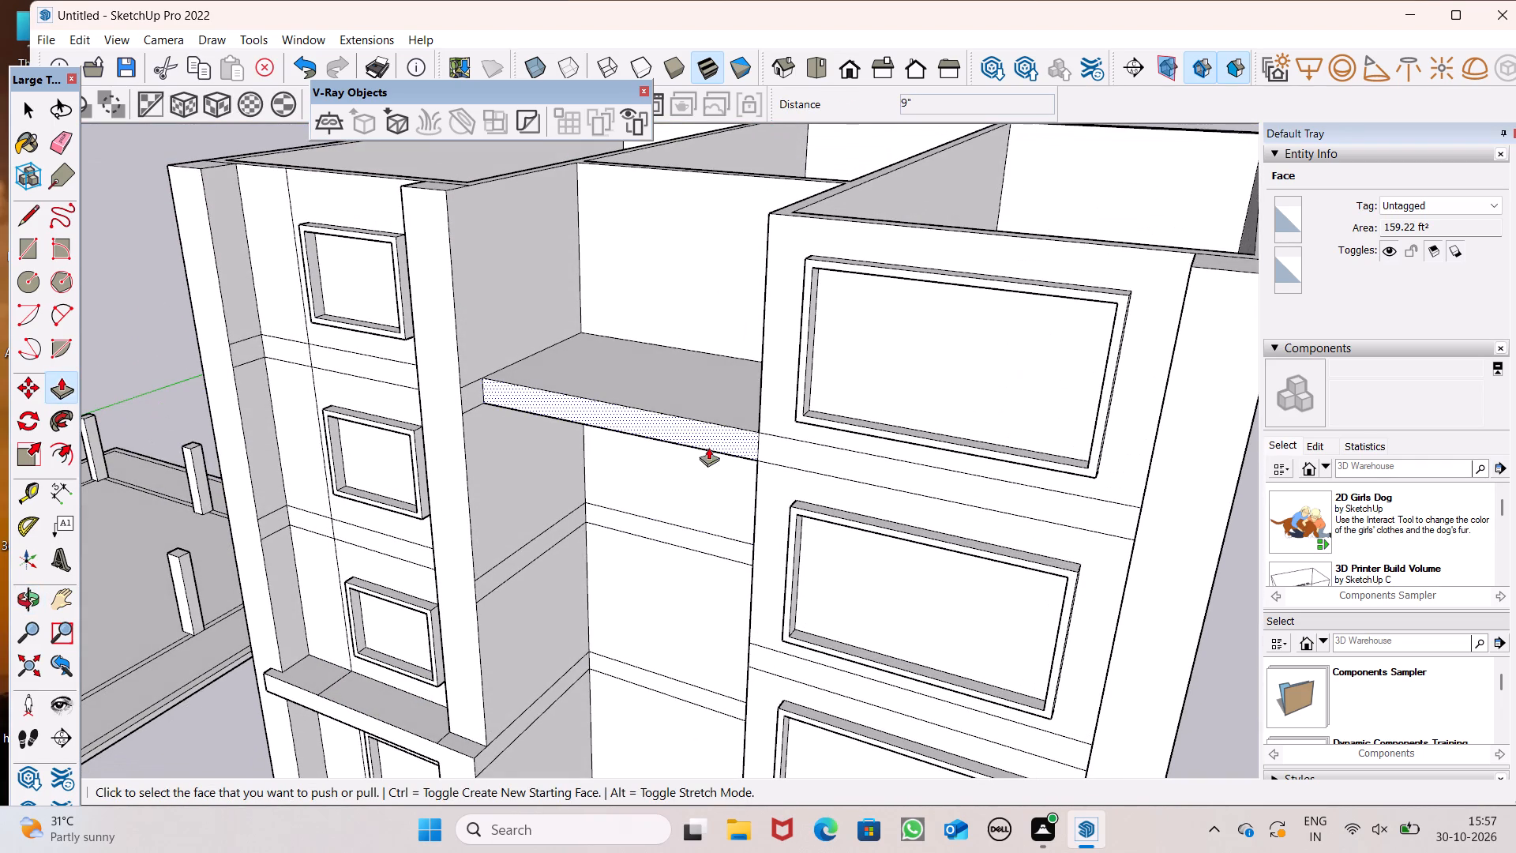
{"action": "left_click_drag", "start_coordinate": [710, 441], "coordinate": [704, 457]}
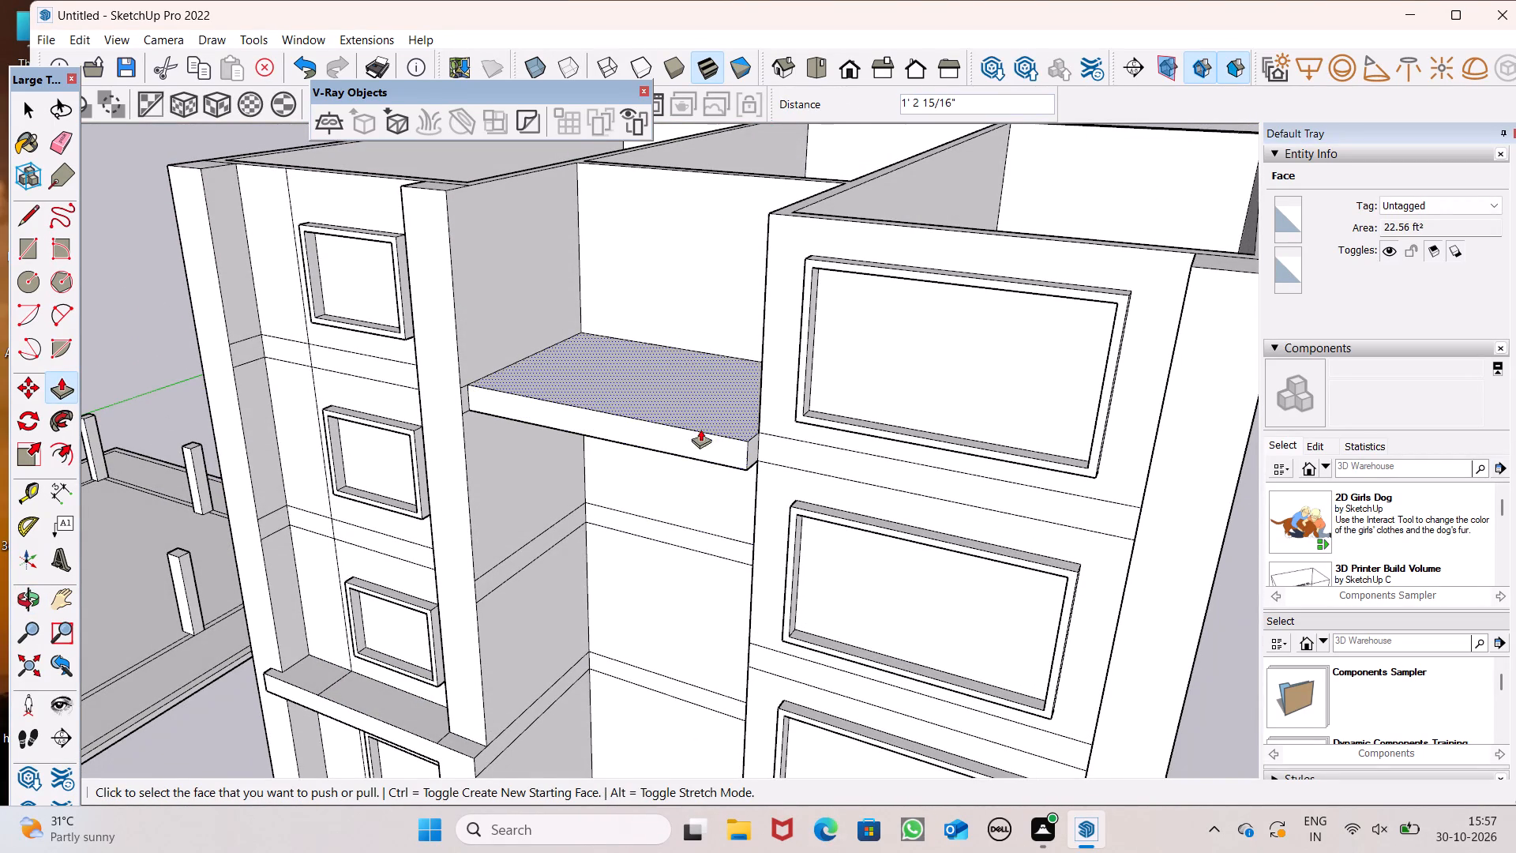
Extrude the recess back wall's second floor band from the top outward as a slab reaching the front of the tall pier.
{"action": "scroll", "coordinate": [700, 417], "scroll_direction": "down", "scroll_amount": 2}
{"action": "middle_click_drag", "start_coordinate": [779, 456], "coordinate": [905, 365]}
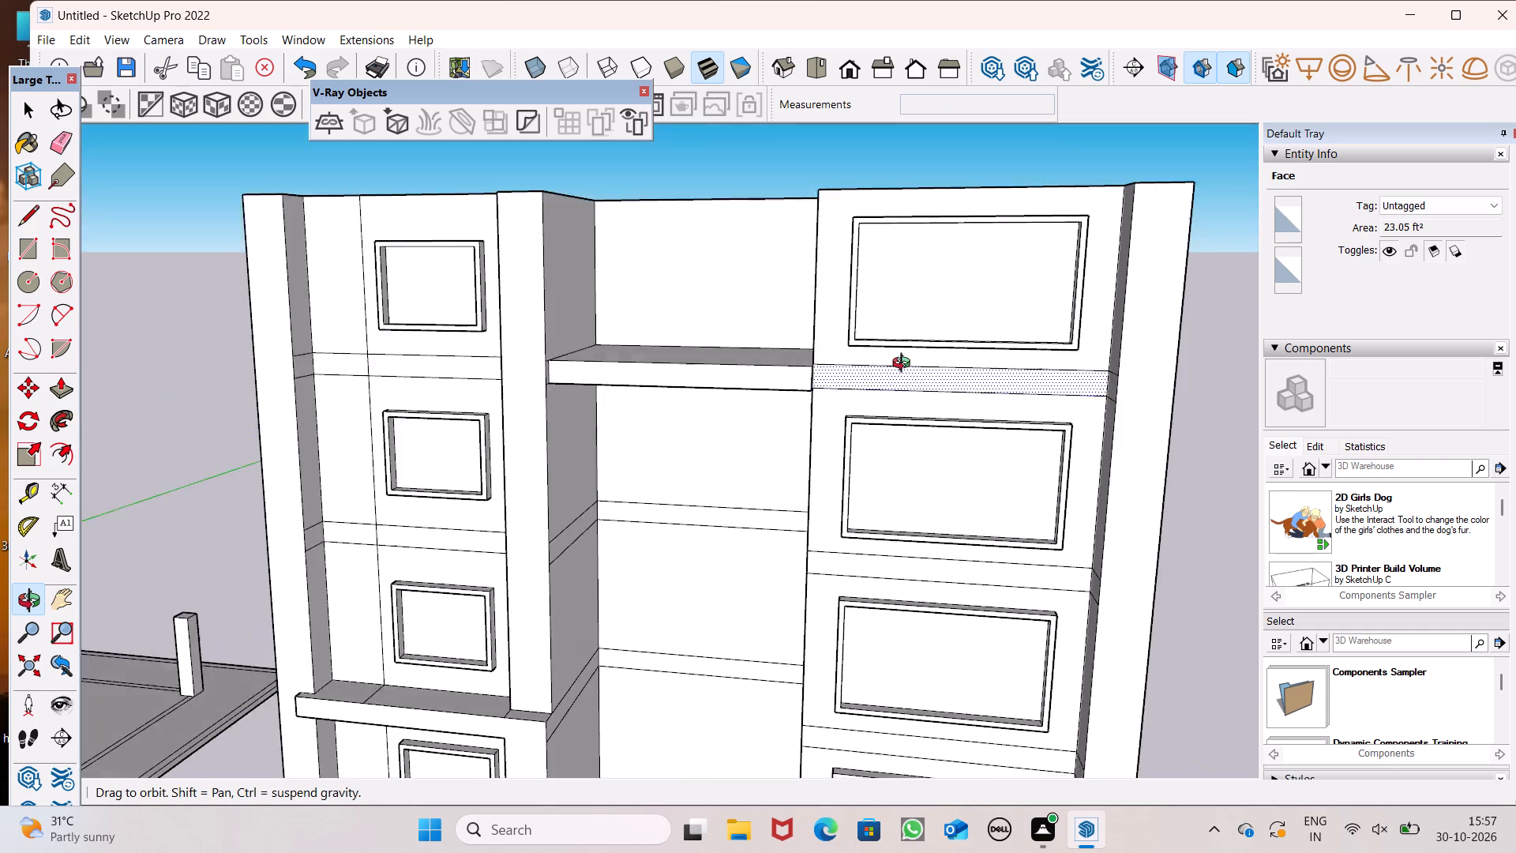
{"action": "middle_click_drag", "start_coordinate": [905, 365], "coordinate": [980, 351]}
{"action": "scroll", "coordinate": [709, 338], "scroll_direction": "down", "scroll_amount": 1}
{"action": "scroll", "coordinate": [610, 325], "scroll_direction": "down", "scroll_amount": 5}
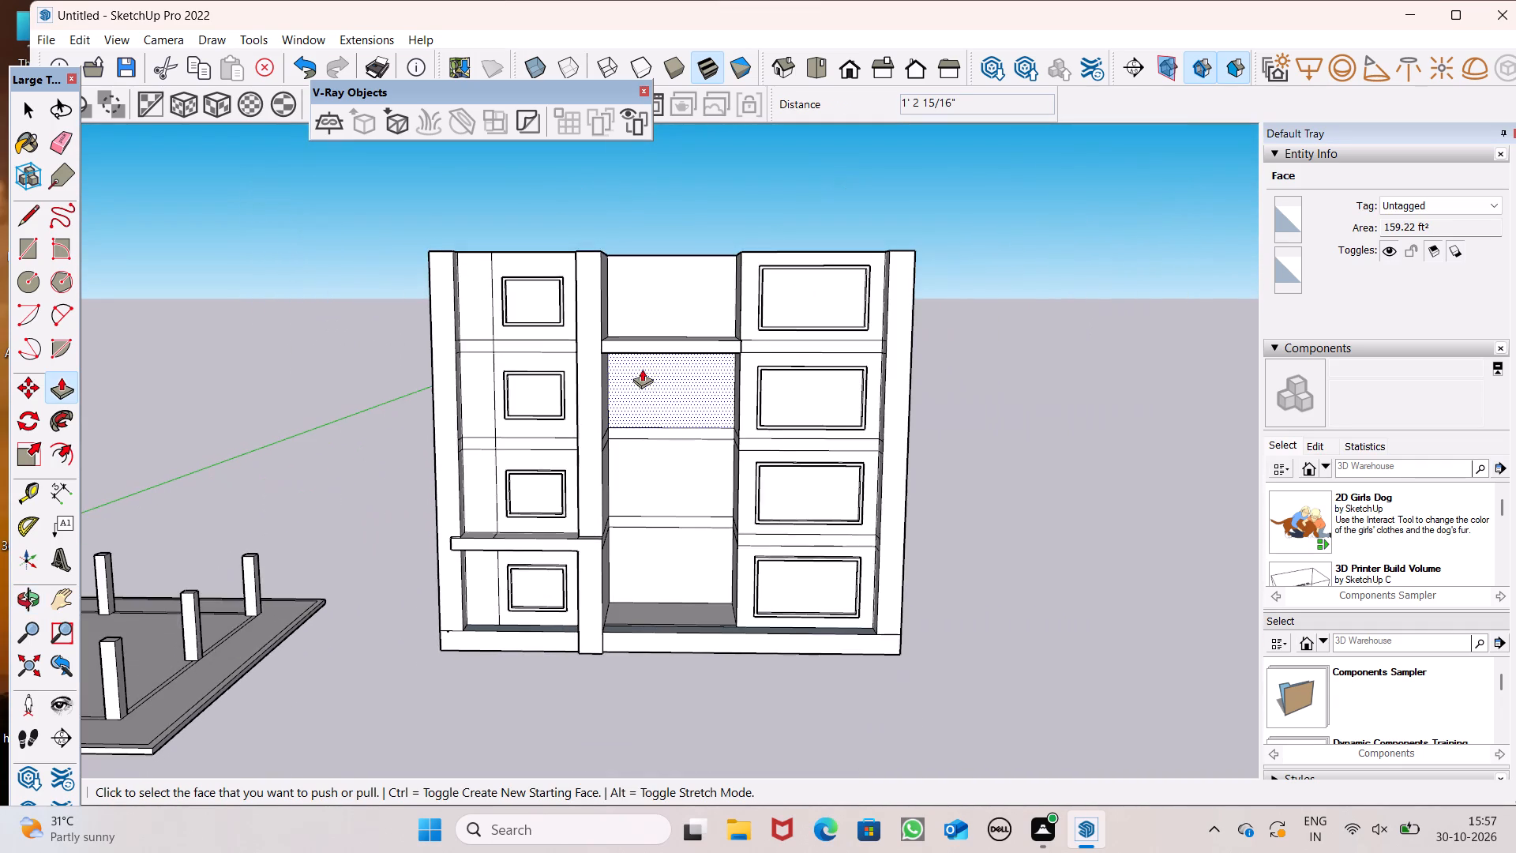
{"action": "scroll", "coordinate": [639, 410], "scroll_direction": "down", "scroll_amount": 2}
{"action": "middle_click_drag", "start_coordinate": [695, 464], "coordinate": [659, 506]}
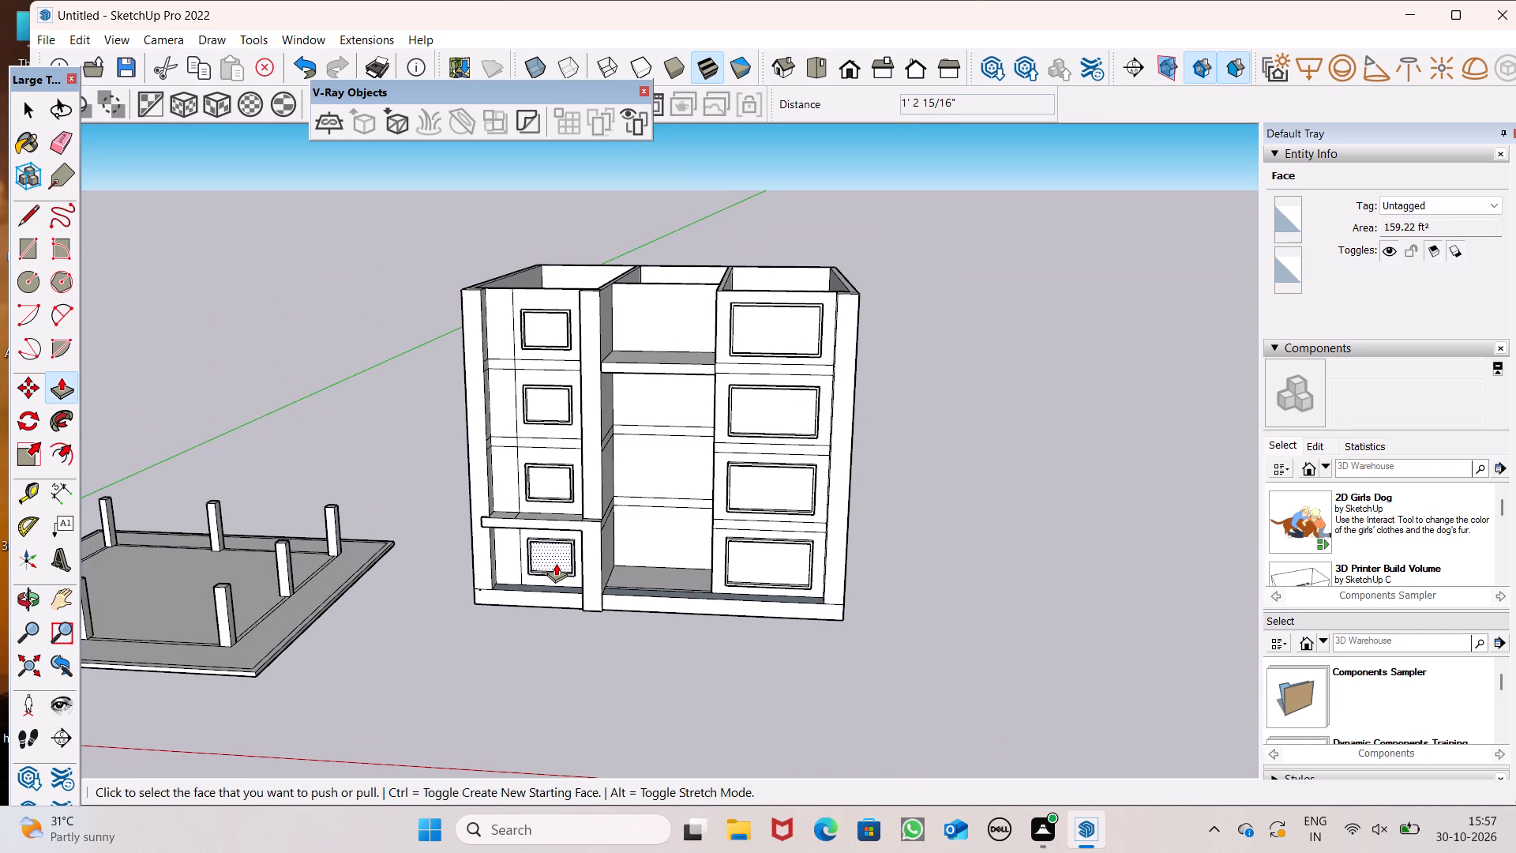
{"action": "scroll", "coordinate": [560, 563], "scroll_direction": "up", "scroll_amount": 1}
{"action": "middle_click_drag", "start_coordinate": [561, 564], "coordinate": [505, 585]}
{"action": "scroll", "coordinate": [505, 585], "scroll_direction": "up", "scroll_amount": 1}
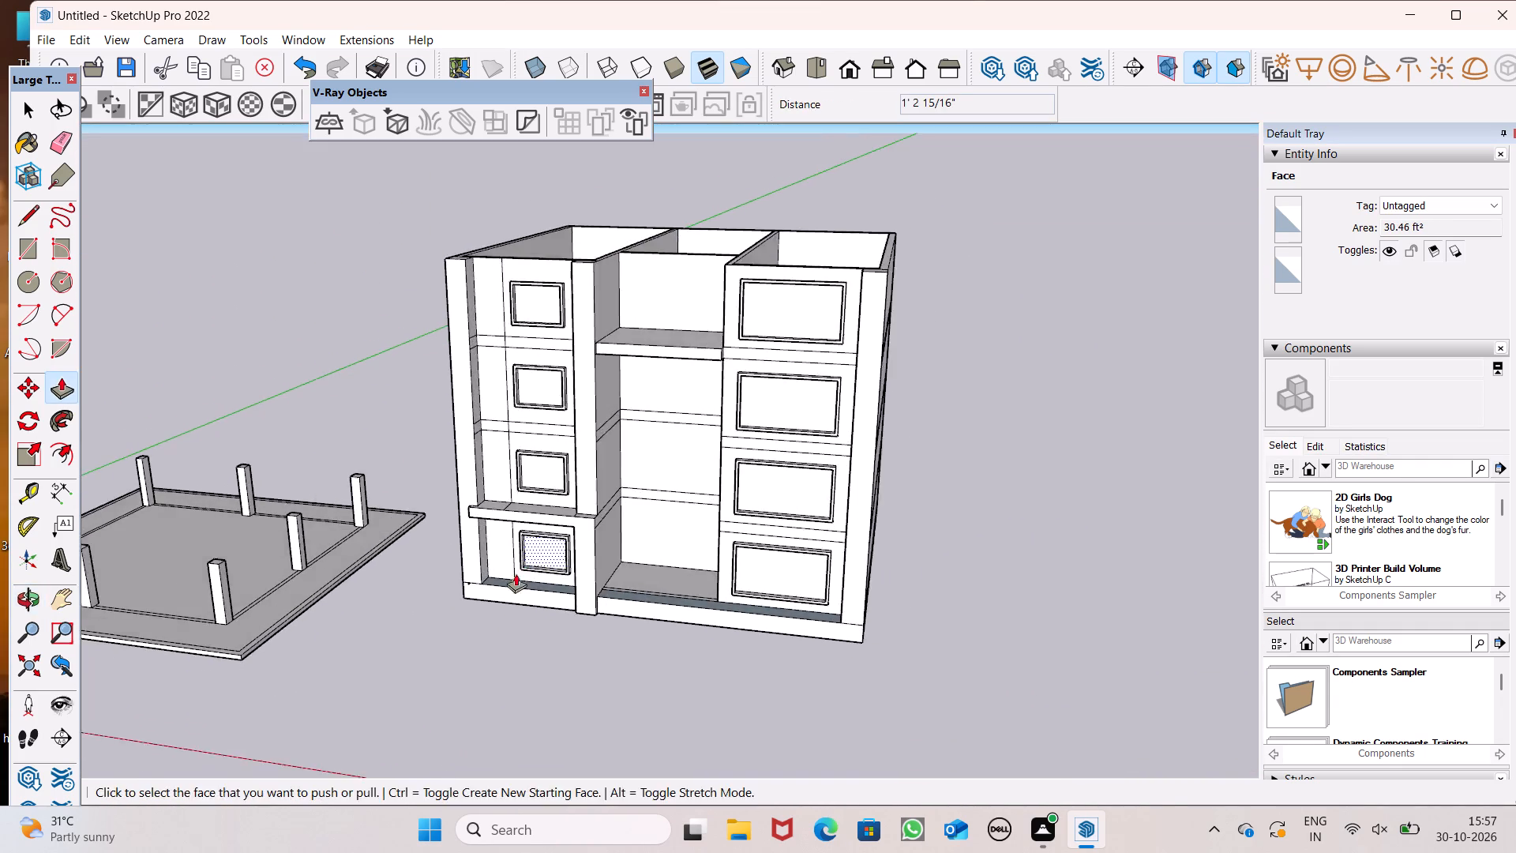
{"action": "scroll", "coordinate": [599, 470], "scroll_direction": "up", "scroll_amount": 5}
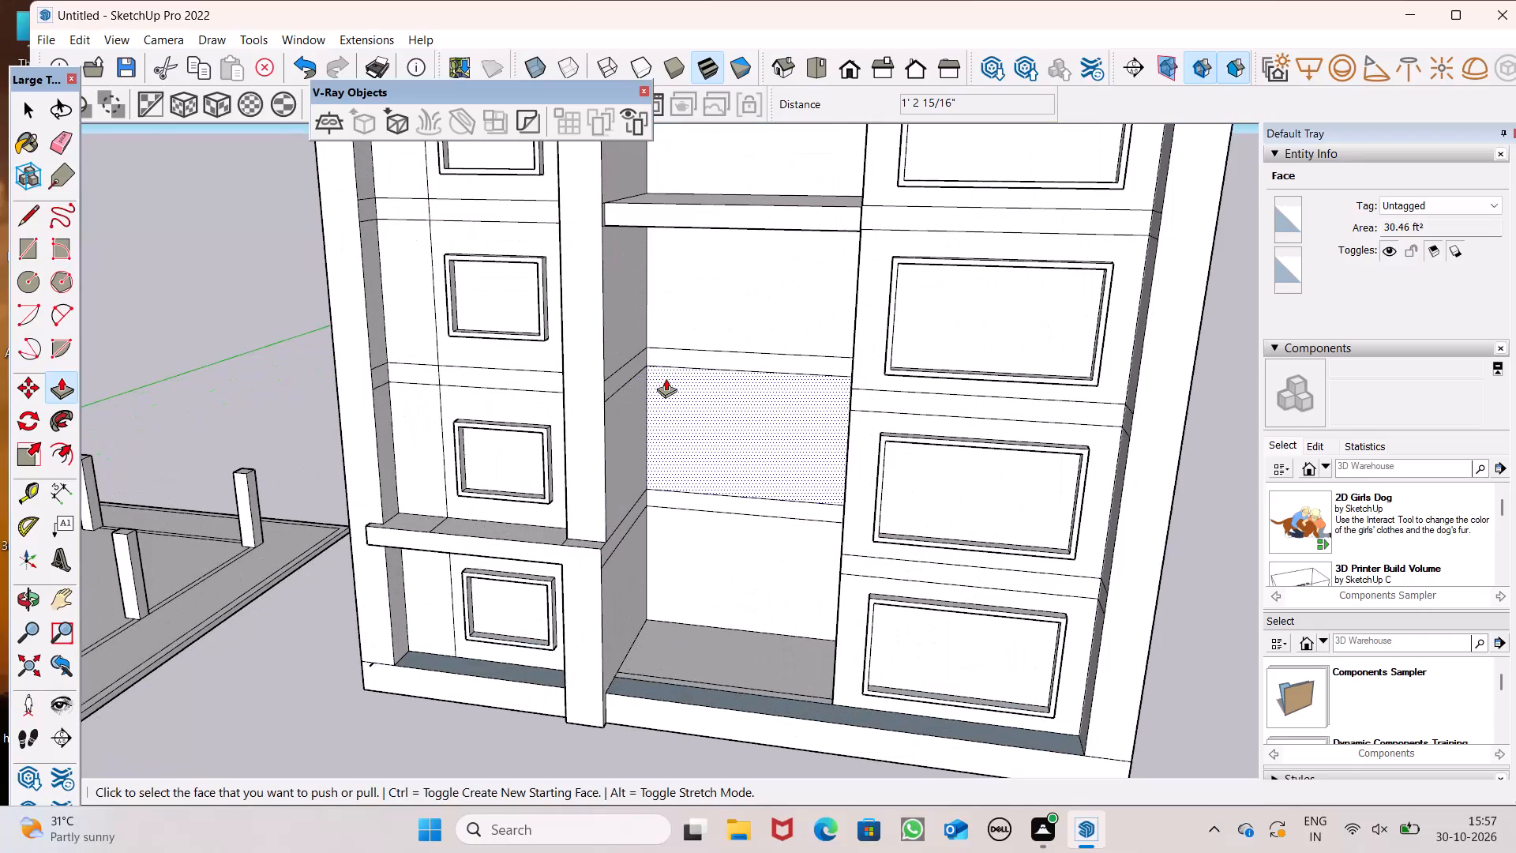
{"action": "scroll", "coordinate": [666, 378], "scroll_direction": "down", "scroll_amount": 1}
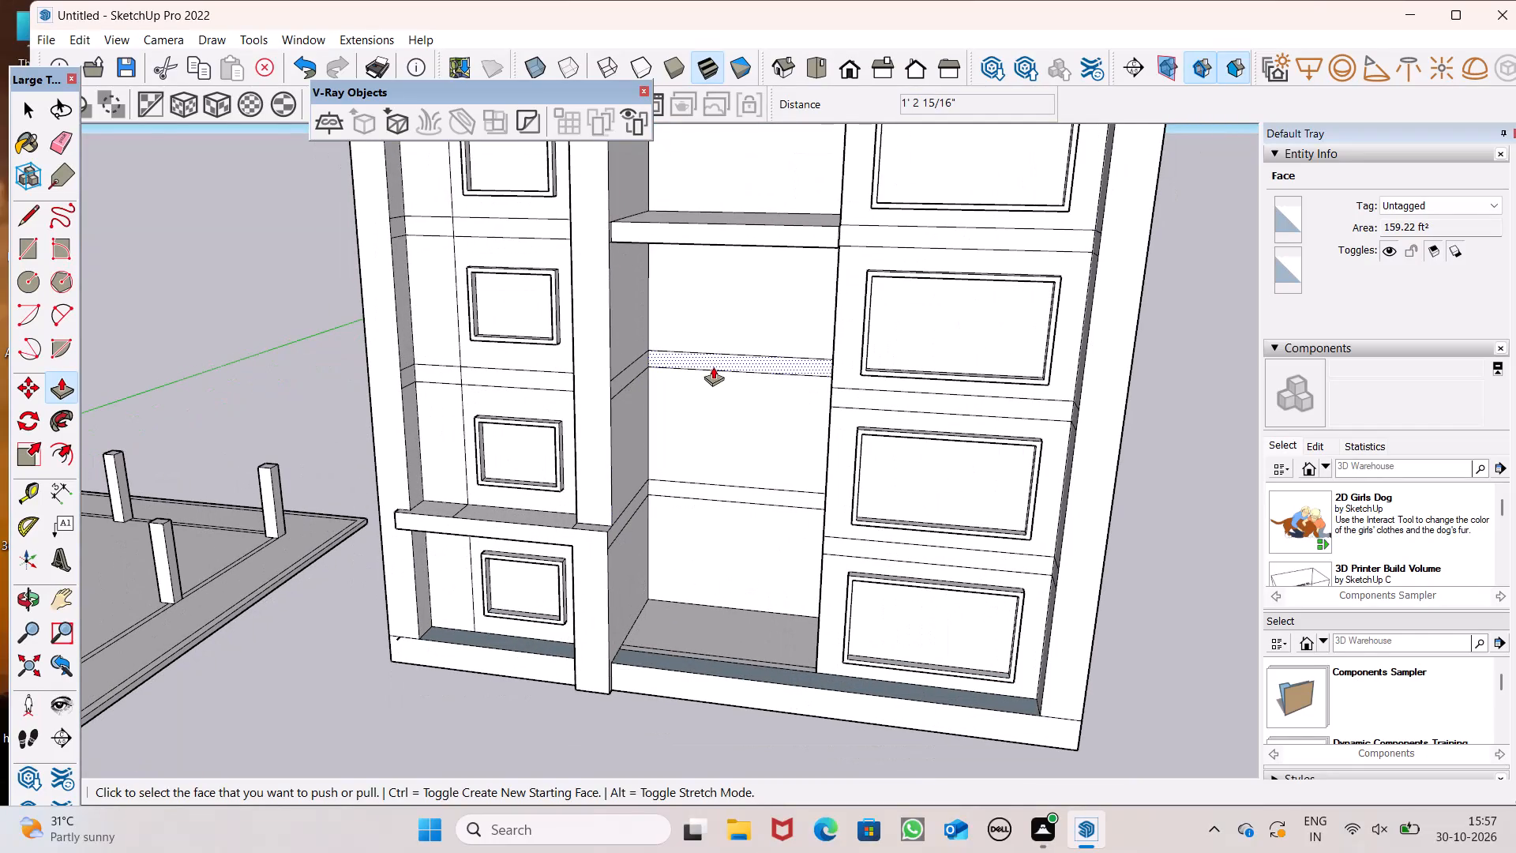
{"action": "left_click_drag", "start_coordinate": [712, 366], "coordinate": [624, 396]}
{"action": "left_click_drag", "start_coordinate": [625, 384], "coordinate": [601, 391]}
{"action": "left_click_drag", "start_coordinate": [629, 381], "coordinate": [603, 394]}
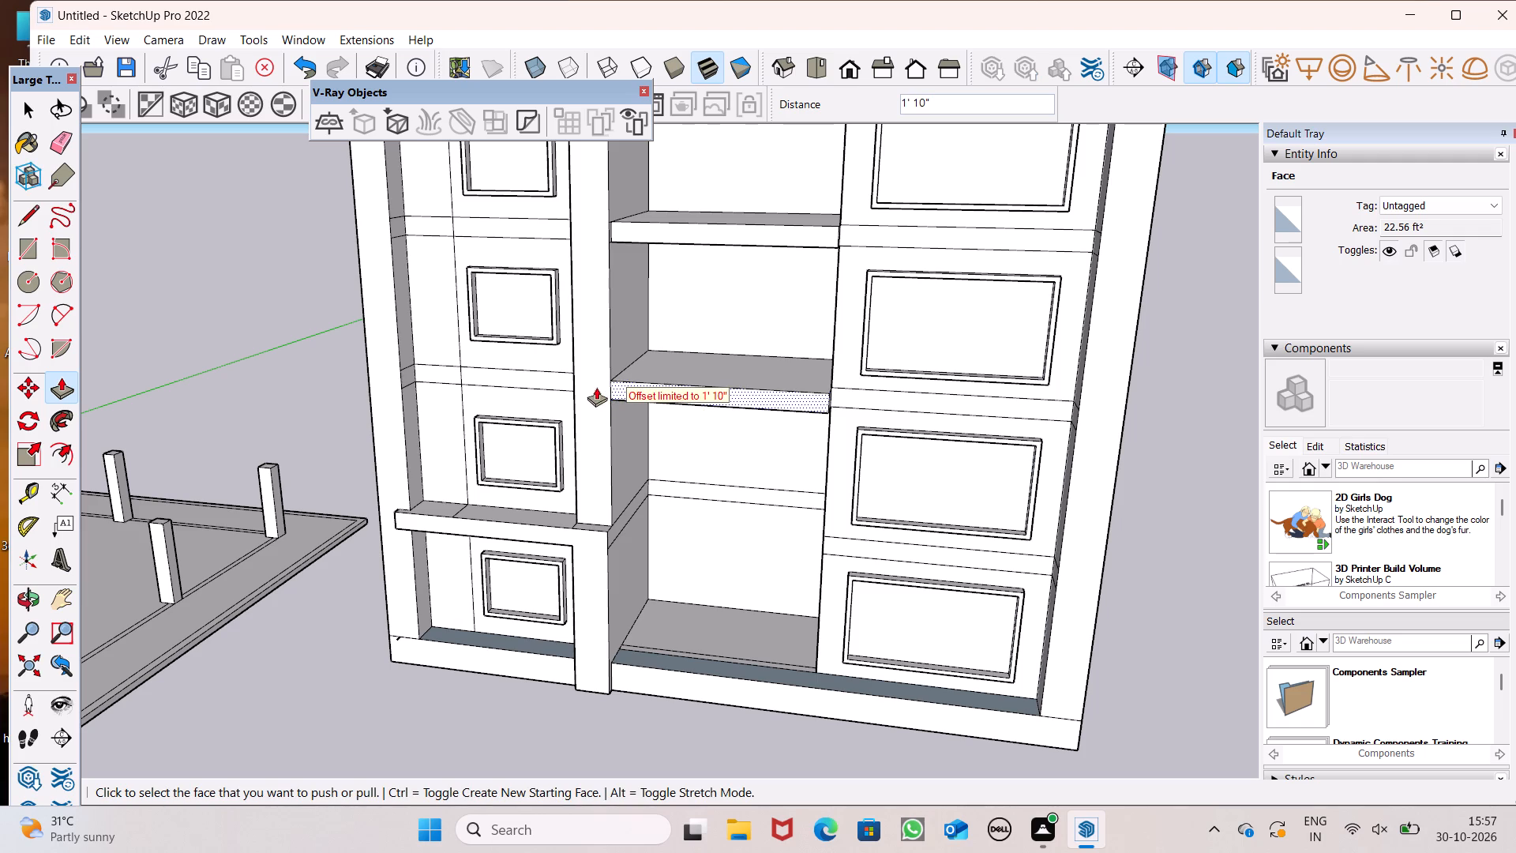
Extrude the floor band above the recess's ground-floor panel outward by 9' to form the lowest slab.
{"action": "scroll", "coordinate": [596, 375], "scroll_direction": "down", "scroll_amount": 1}
{"action": "scroll", "coordinate": [633, 490], "scroll_direction": "up", "scroll_amount": 4}
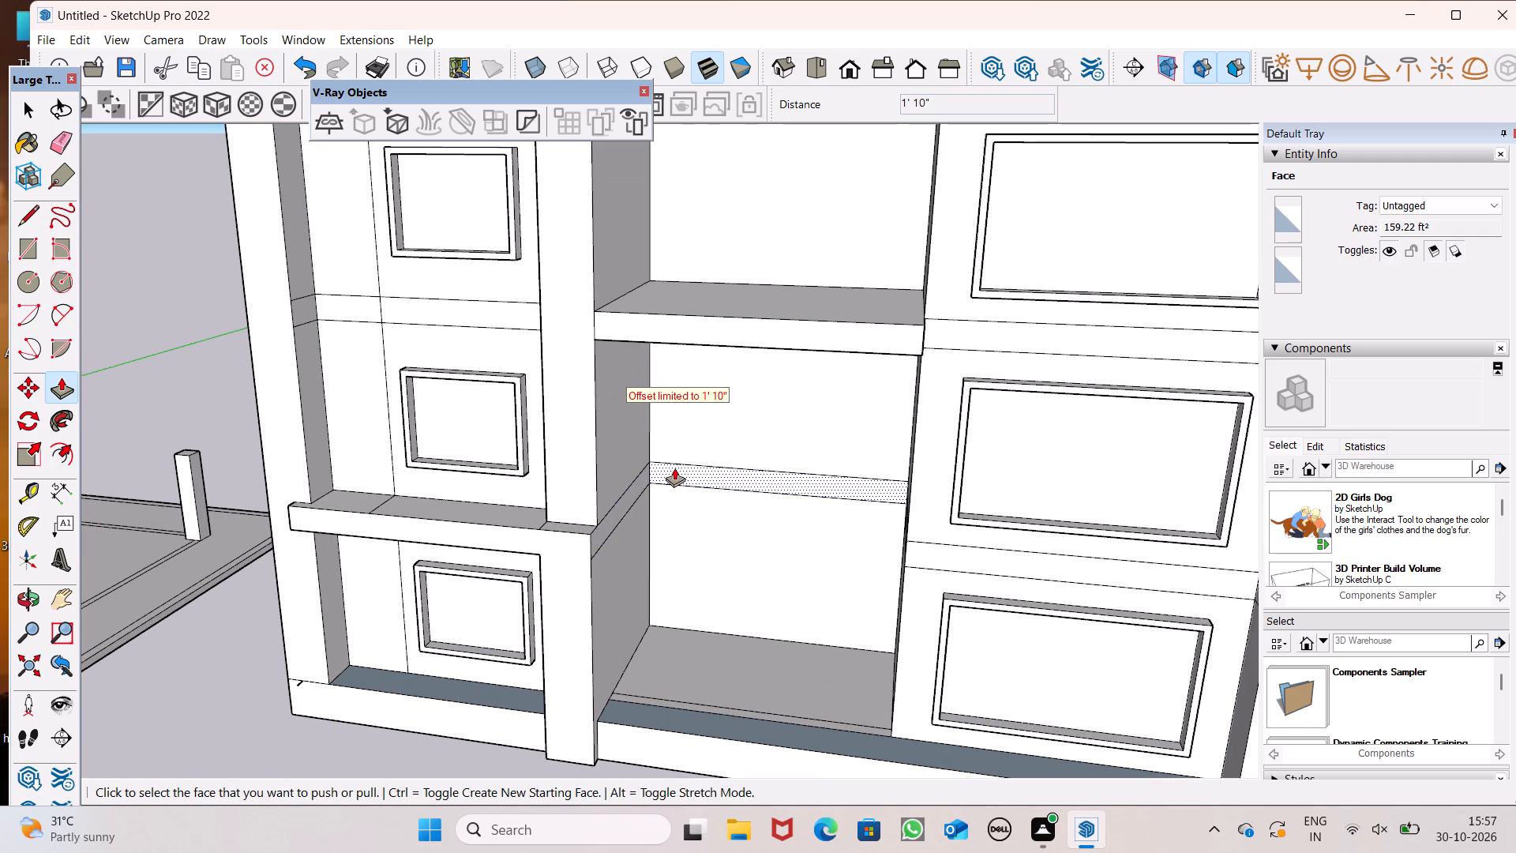
{"action": "scroll", "coordinate": [658, 490], "scroll_direction": "up", "scroll_amount": 7}
{"action": "left_click_drag", "start_coordinate": [659, 459], "coordinate": [646, 491]}
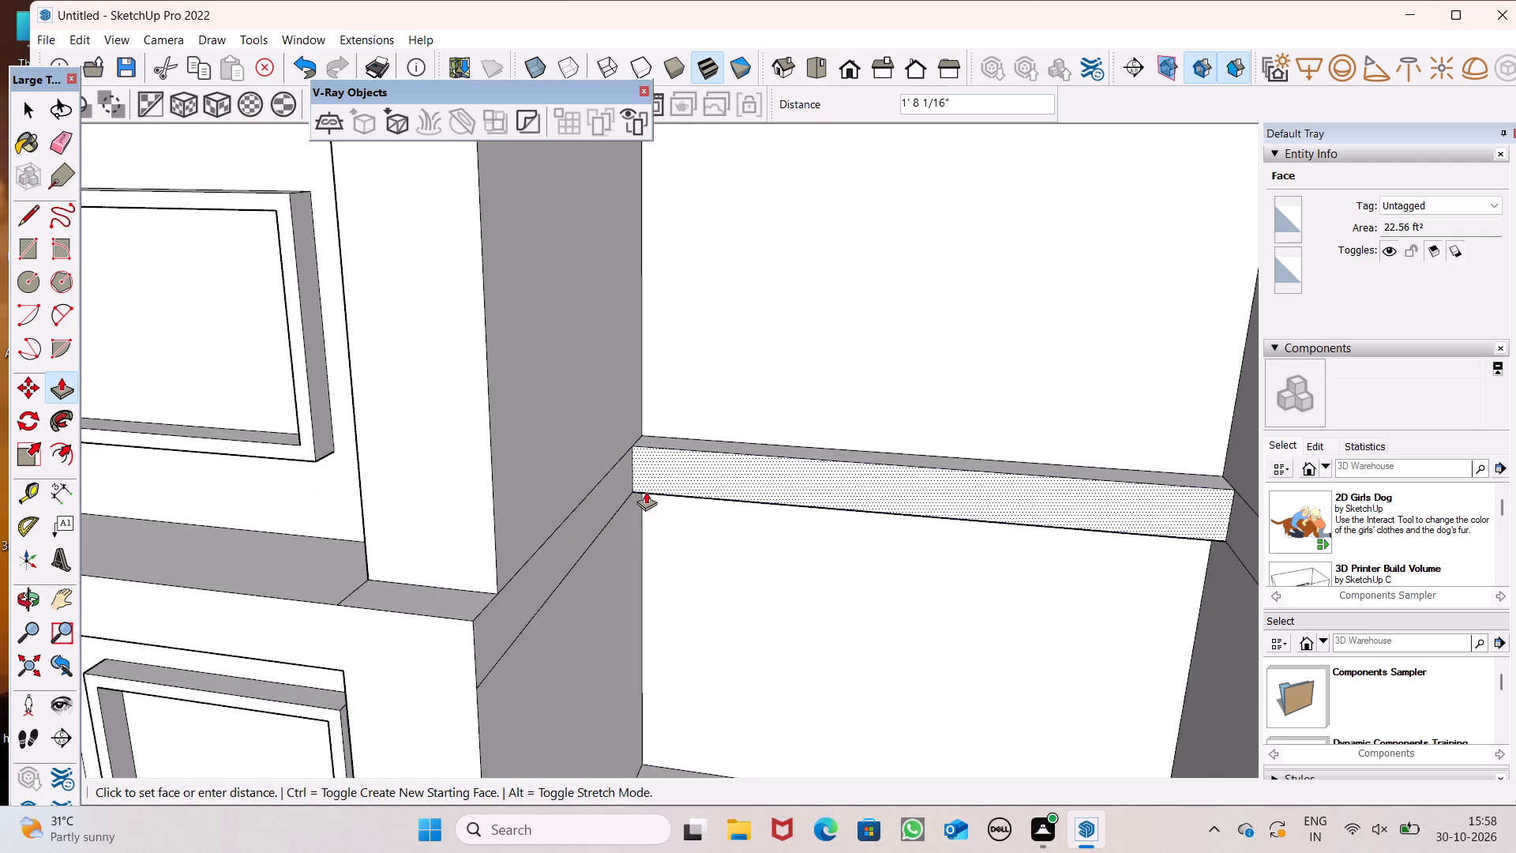
{"action": "left_click_drag", "start_coordinate": [646, 491], "coordinate": [508, 624]}
{"action": "scroll", "coordinate": [610, 493], "scroll_direction": "down", "scroll_amount": 7}
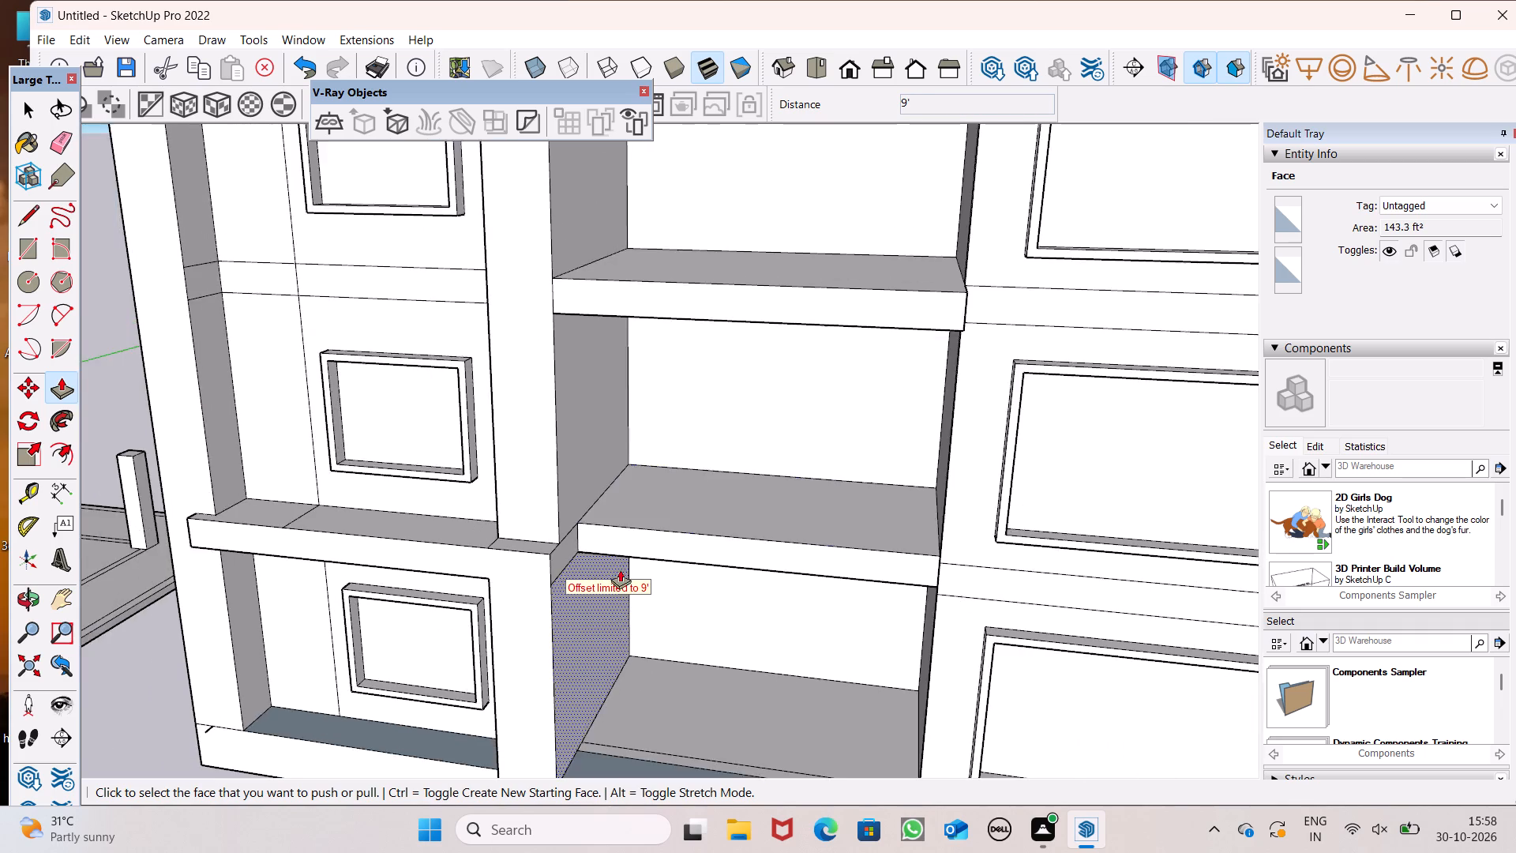
Extend the lowest recess slab's front face until it is flush with the front of the adjoining pier.
{"action": "middle_click_drag", "start_coordinate": [620, 571], "coordinate": [683, 410]}
{"action": "scroll", "coordinate": [687, 401], "scroll_direction": "down", "scroll_amount": 5}
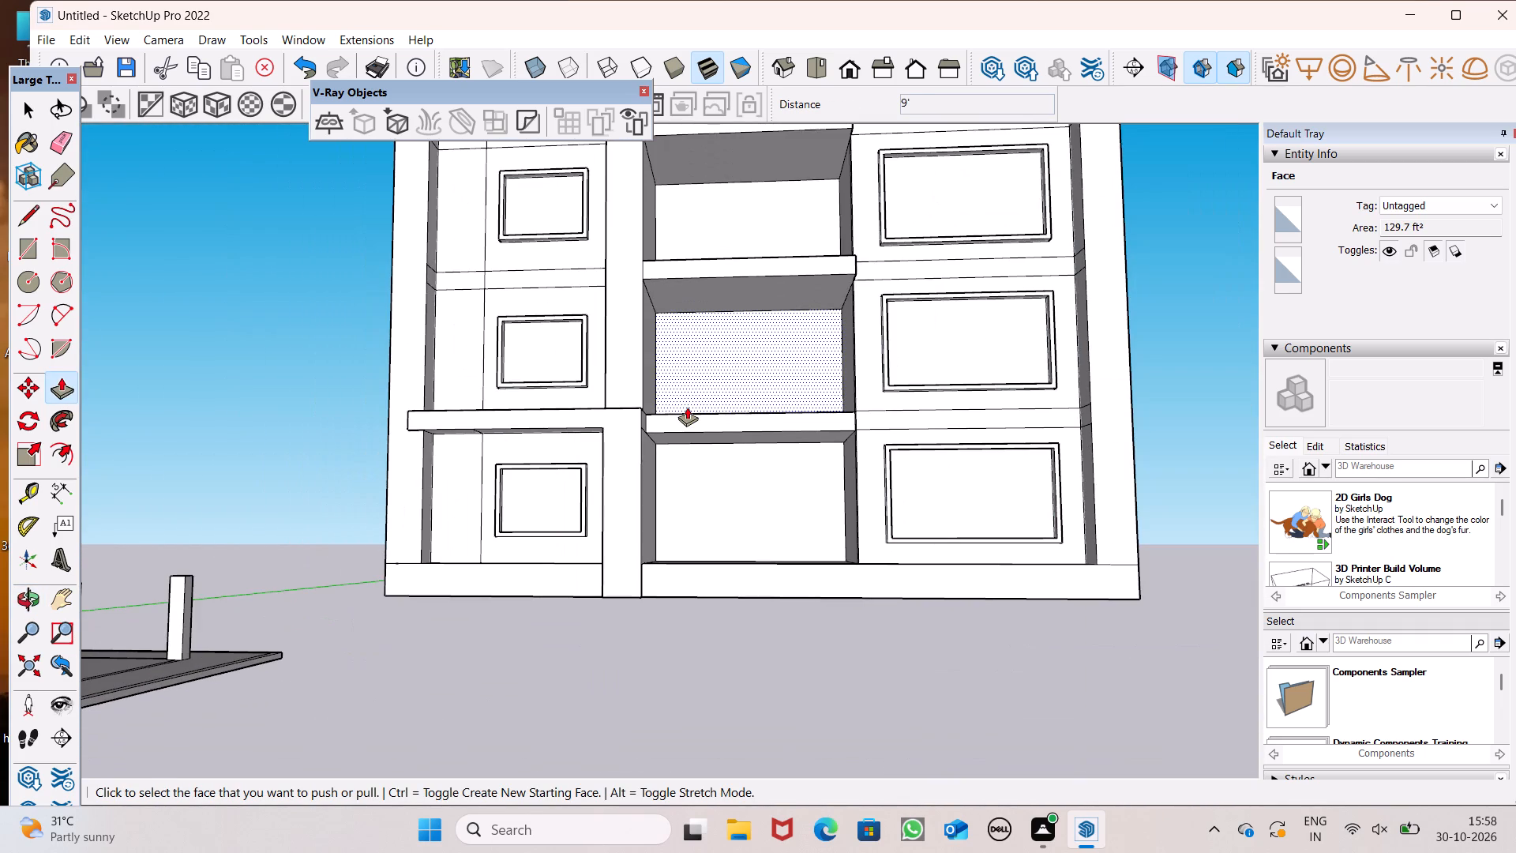
{"action": "scroll", "coordinate": [686, 426], "scroll_direction": "up", "scroll_amount": 6}
{"action": "scroll", "coordinate": [677, 408], "scroll_direction": "down", "scroll_amount": 2}
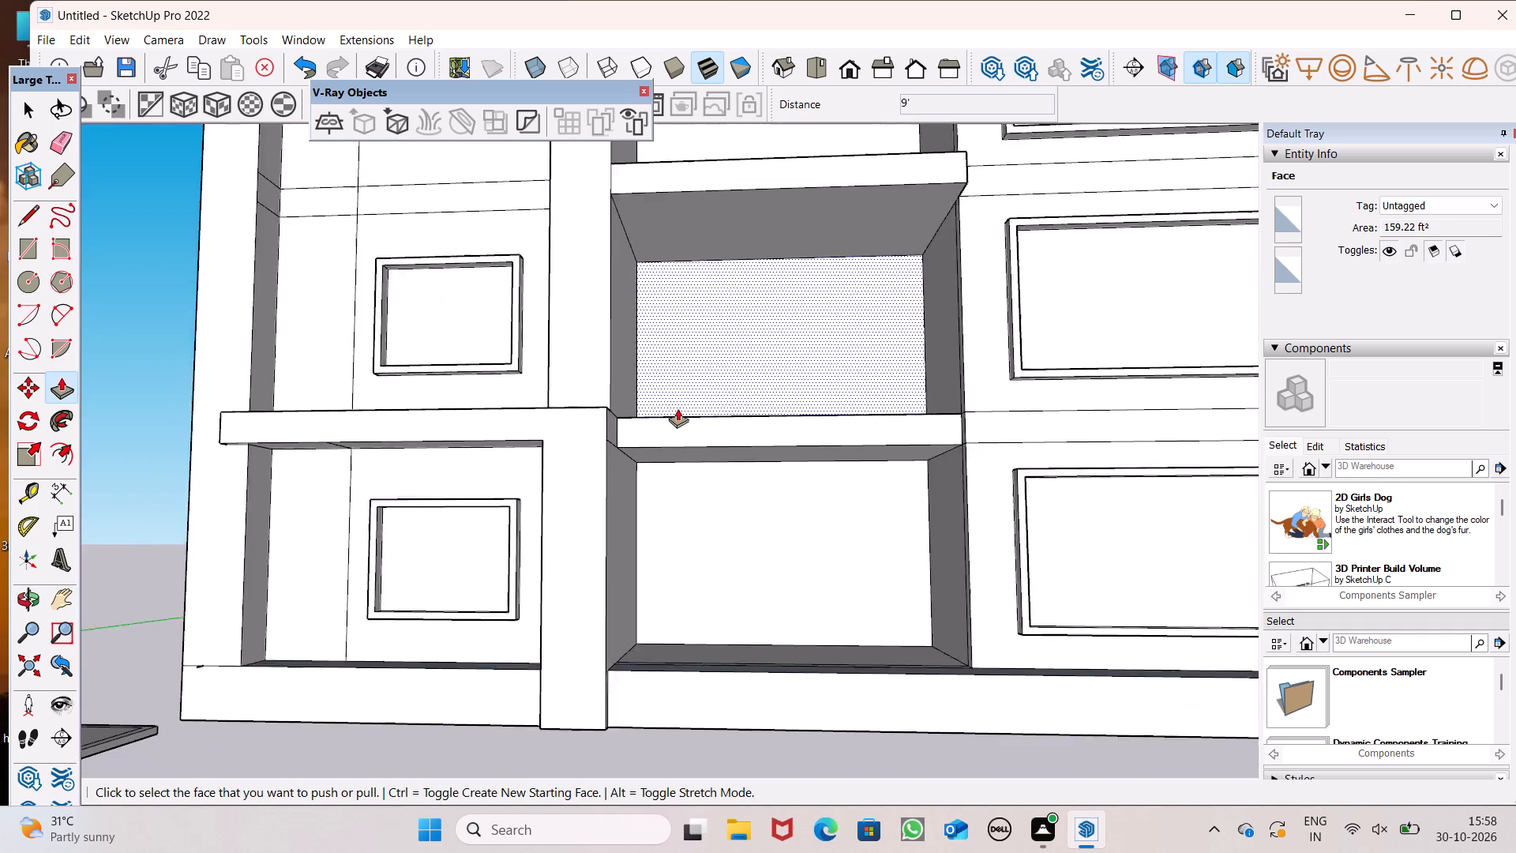
{"action": "scroll", "coordinate": [677, 408], "scroll_direction": "down", "scroll_amount": 1}
{"action": "middle_click_drag", "start_coordinate": [666, 420], "coordinate": [669, 475]}
{"action": "scroll", "coordinate": [604, 456], "scroll_direction": "up", "scroll_amount": 7}
{"action": "scroll", "coordinate": [592, 415], "scroll_direction": "down", "scroll_amount": 5}
{"action": "middle_click_drag", "start_coordinate": [608, 472], "coordinate": [603, 534]}
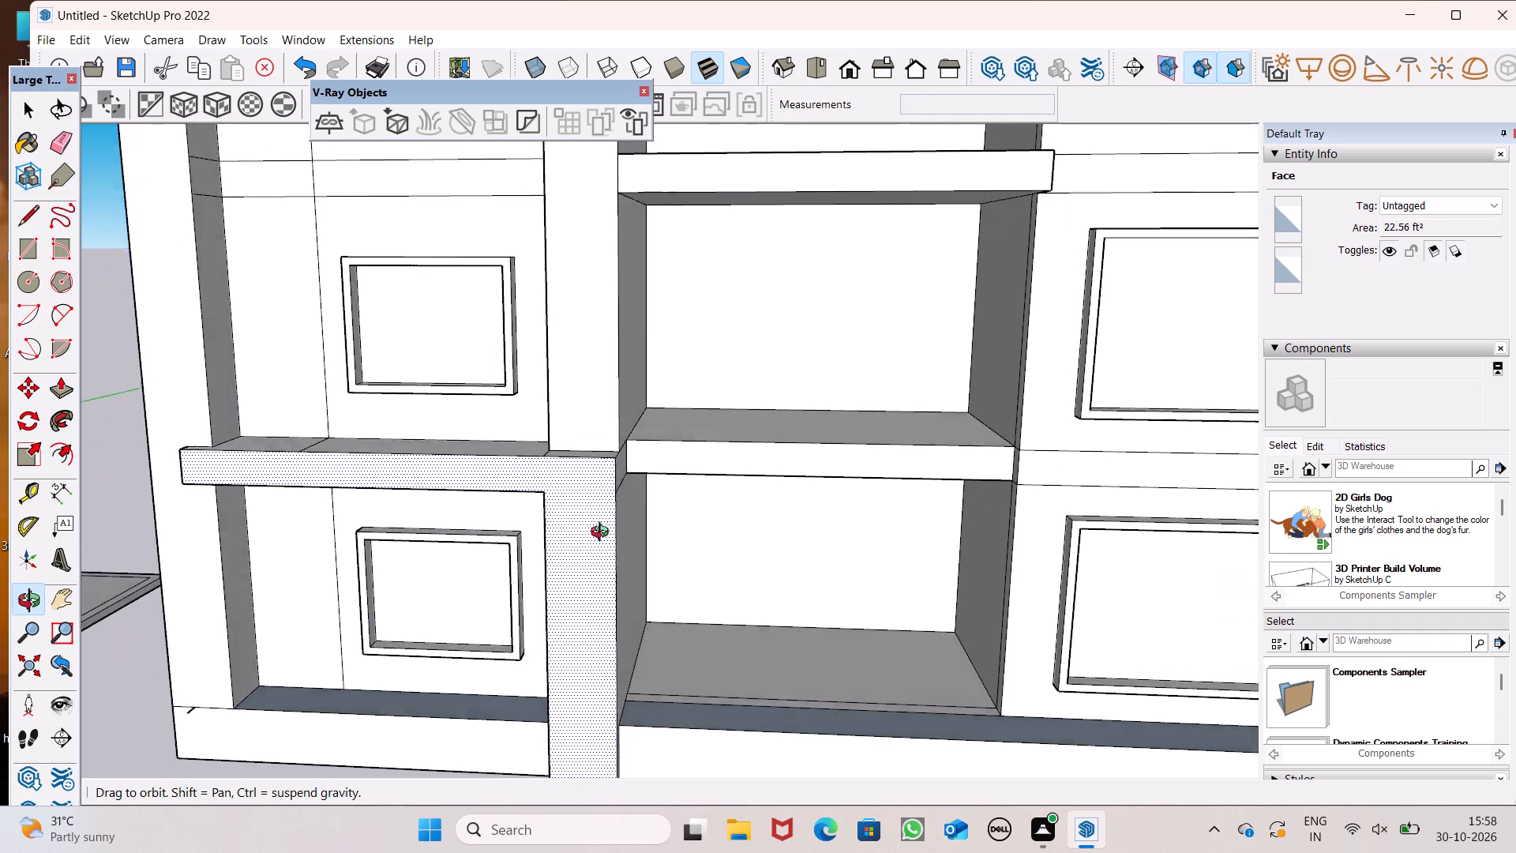
{"action": "middle_click_drag", "start_coordinate": [603, 534], "coordinate": [531, 554]}
{"action": "scroll", "coordinate": [688, 479], "scroll_direction": "up", "scroll_amount": 4}
{"action": "left_click_drag", "start_coordinate": [632, 448], "coordinate": [610, 467]}
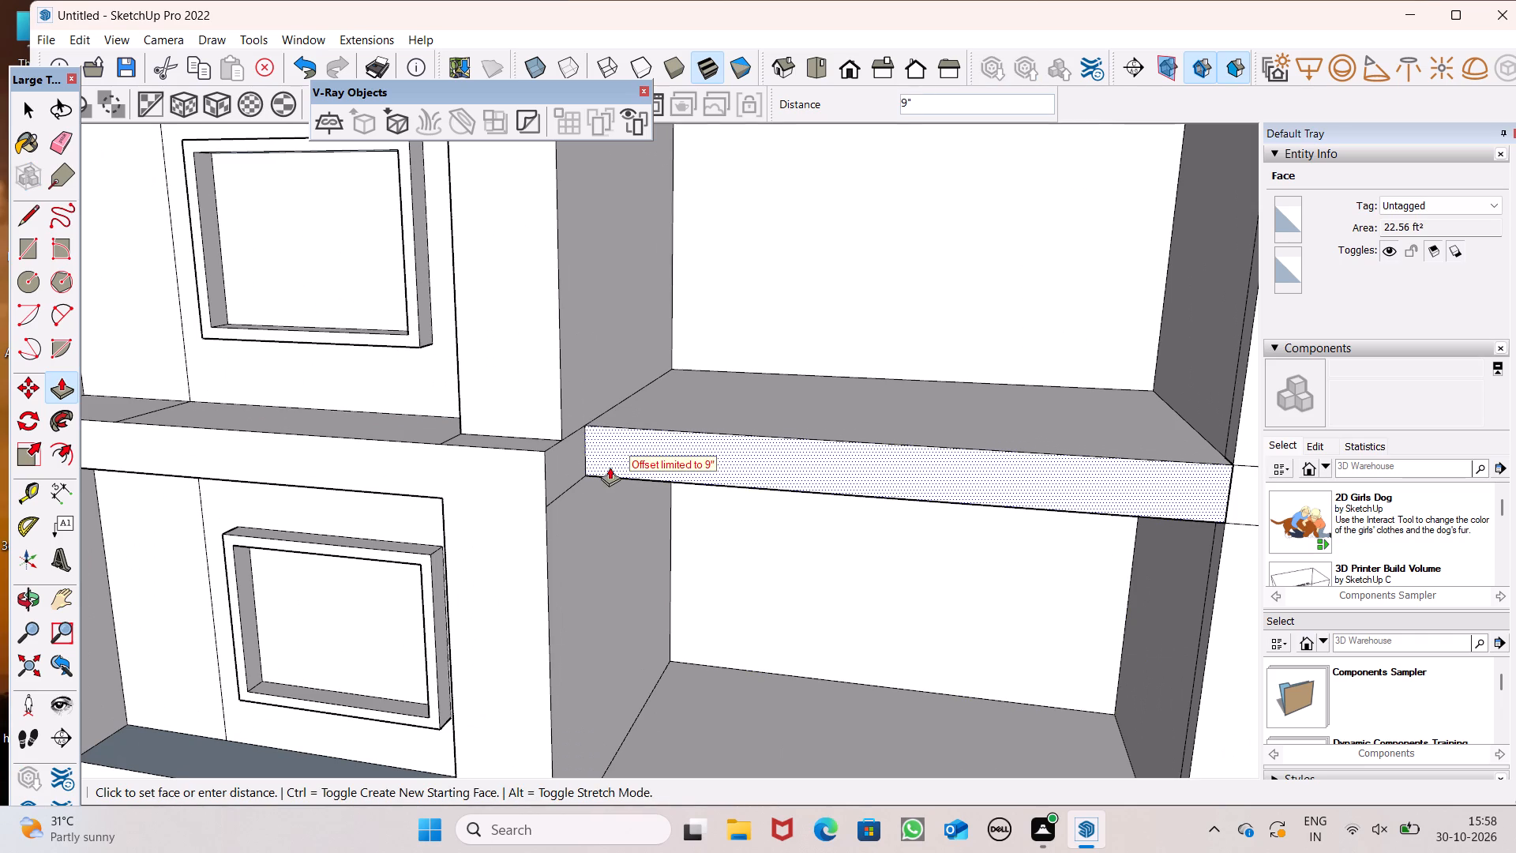
{"action": "left_click_drag", "start_coordinate": [610, 467], "coordinate": [573, 472]}
{"action": "left_click_drag", "start_coordinate": [606, 453], "coordinate": [537, 475]}
Draw a small column outline about 1' 11" by 1' 5" on the lowest slab's underside, at the front corner beside the pier.
{"action": "scroll", "coordinate": [505, 407], "scroll_direction": "down", "scroll_amount": 6}
{"action": "middle_click_drag", "start_coordinate": [540, 475], "coordinate": [545, 401]}
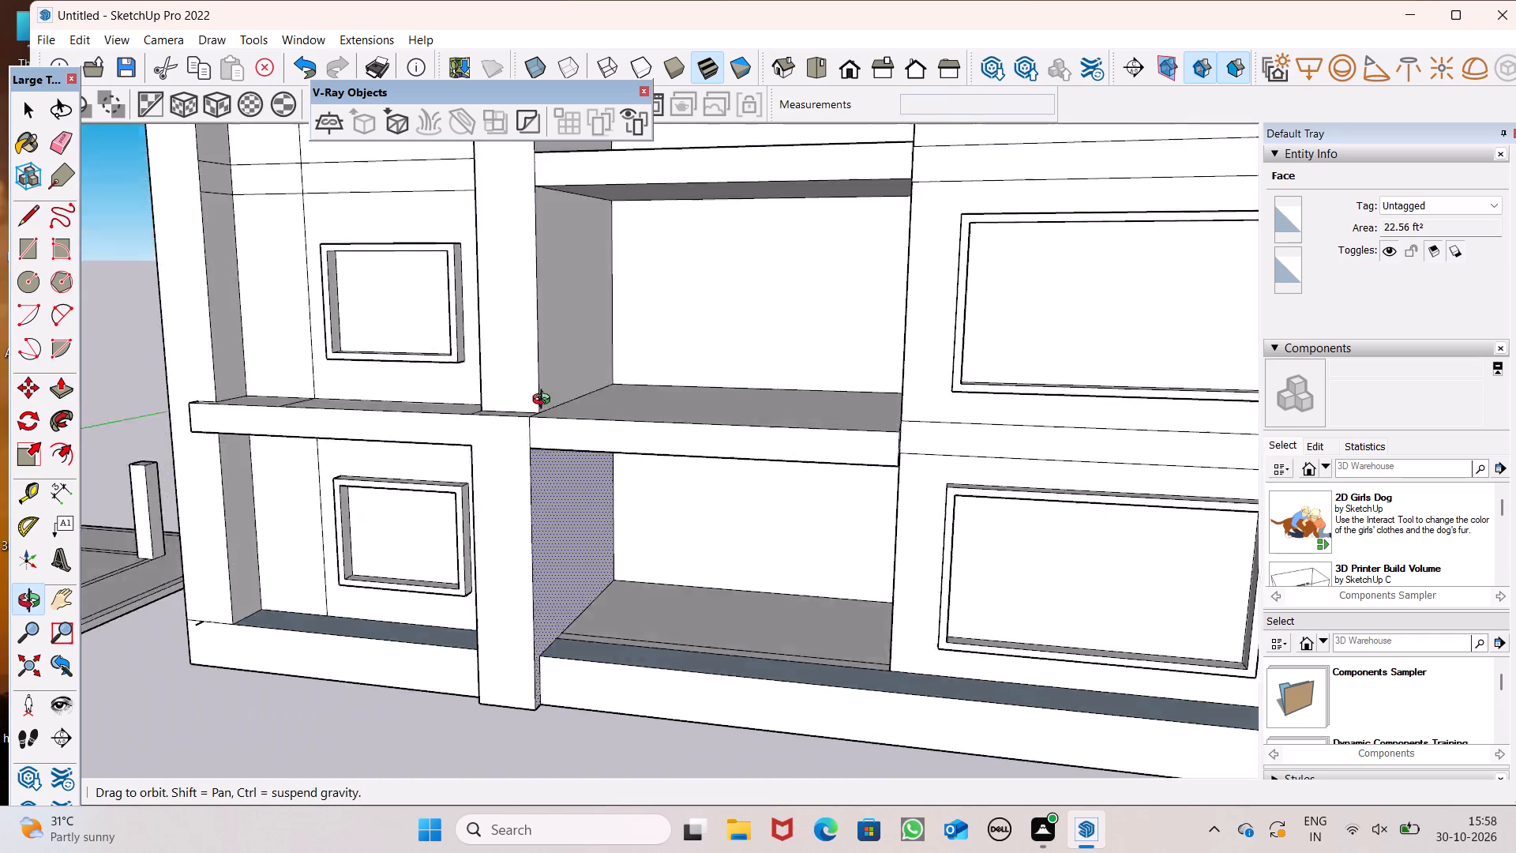
{"action": "middle_click_drag", "start_coordinate": [545, 401], "coordinate": [556, 291]}
{"action": "left_click", "coordinate": [28, 221]}
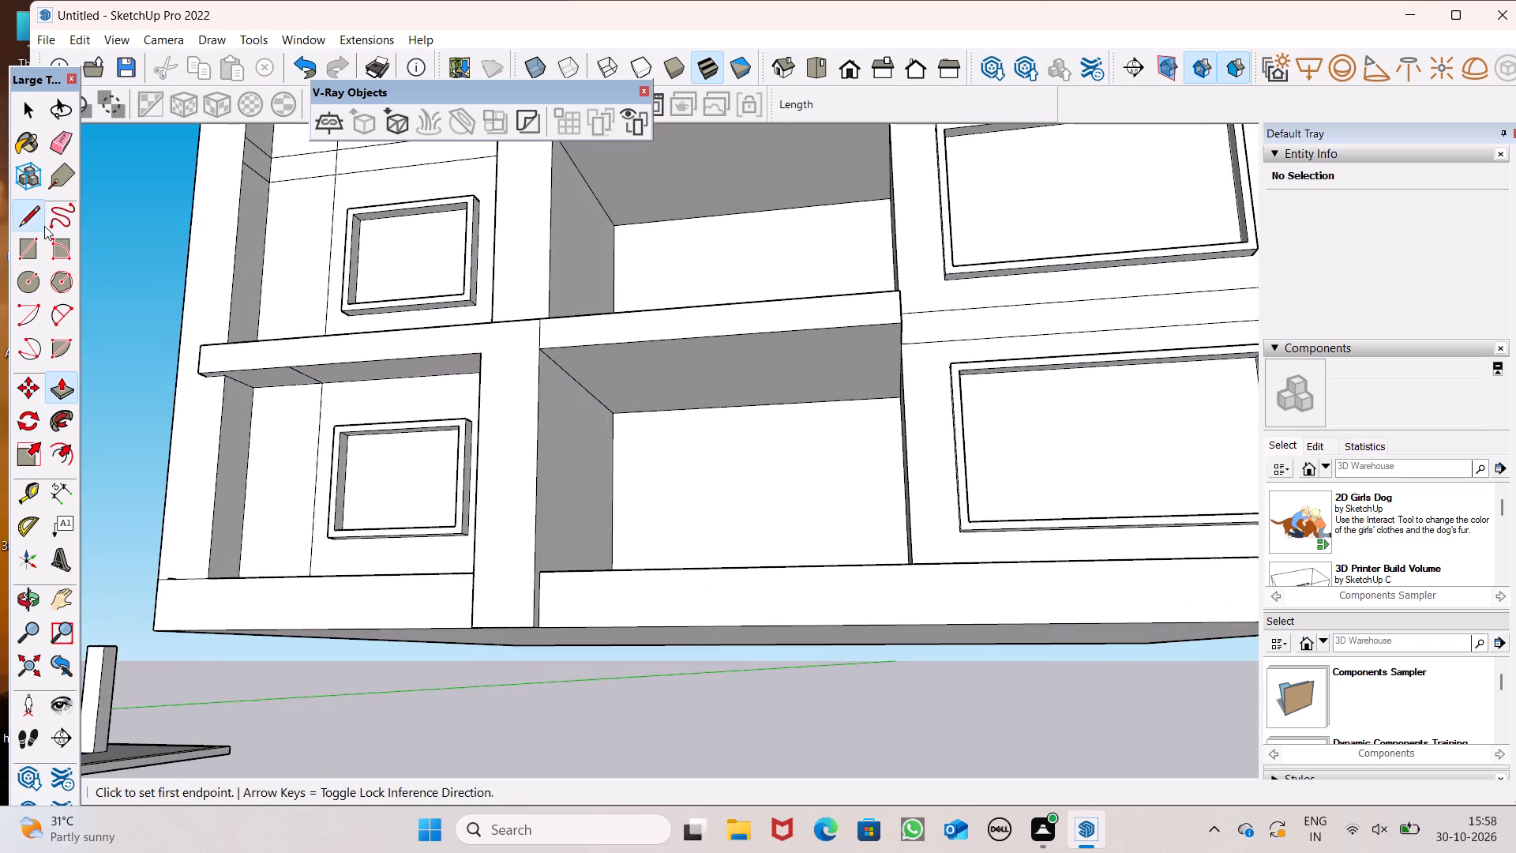
{"action": "middle_click_drag", "start_coordinate": [394, 379], "coordinate": [416, 301]}
{"action": "scroll", "coordinate": [411, 310], "scroll_direction": "up", "scroll_amount": 1}
{"action": "scroll", "coordinate": [626, 310], "scroll_direction": "up", "scroll_amount": 7}
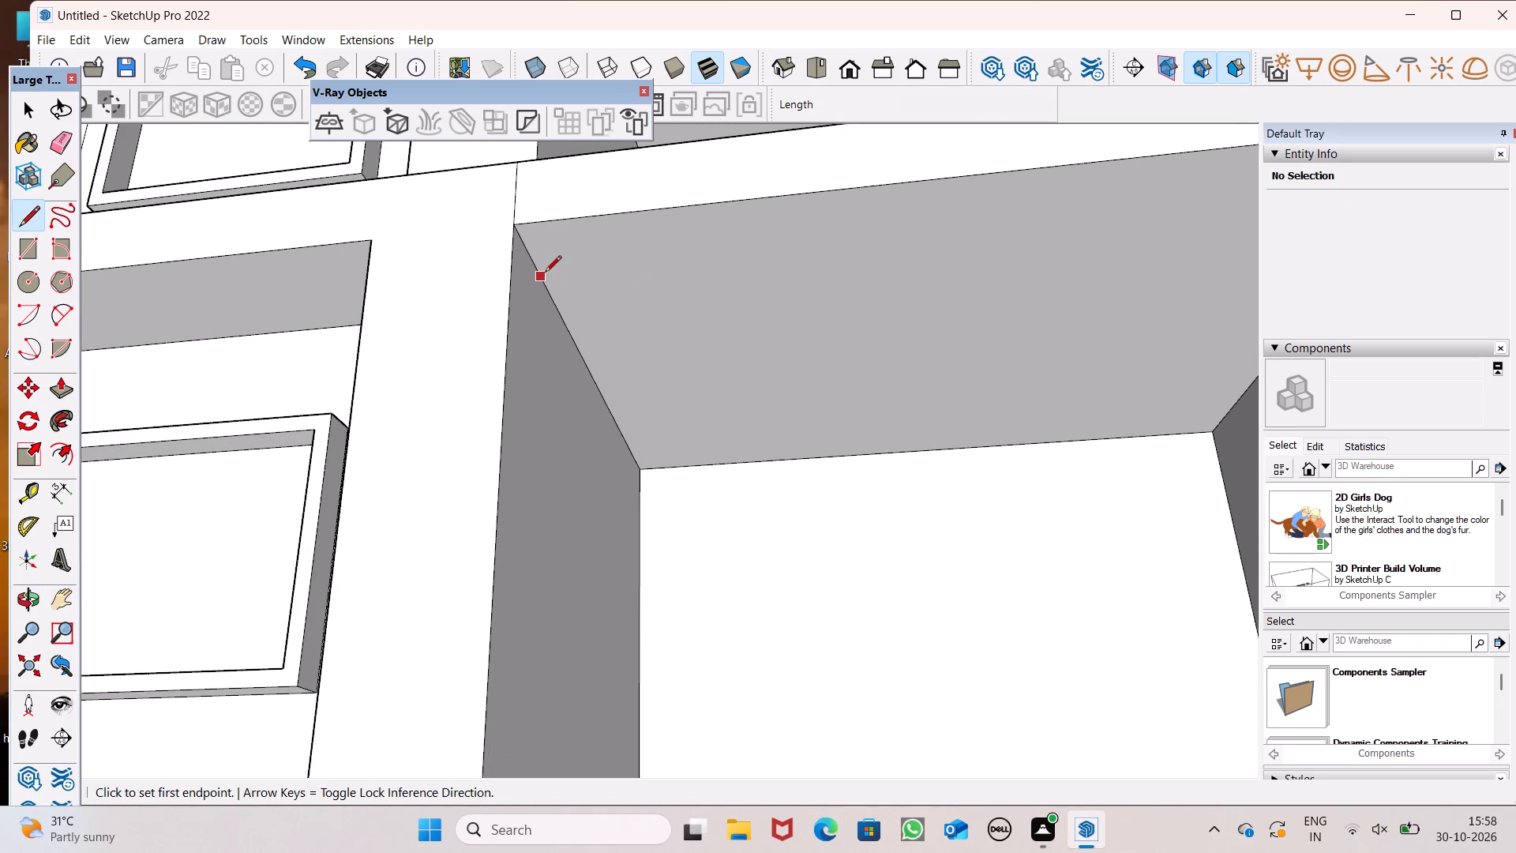
{"action": "left_click", "coordinate": [545, 273]}
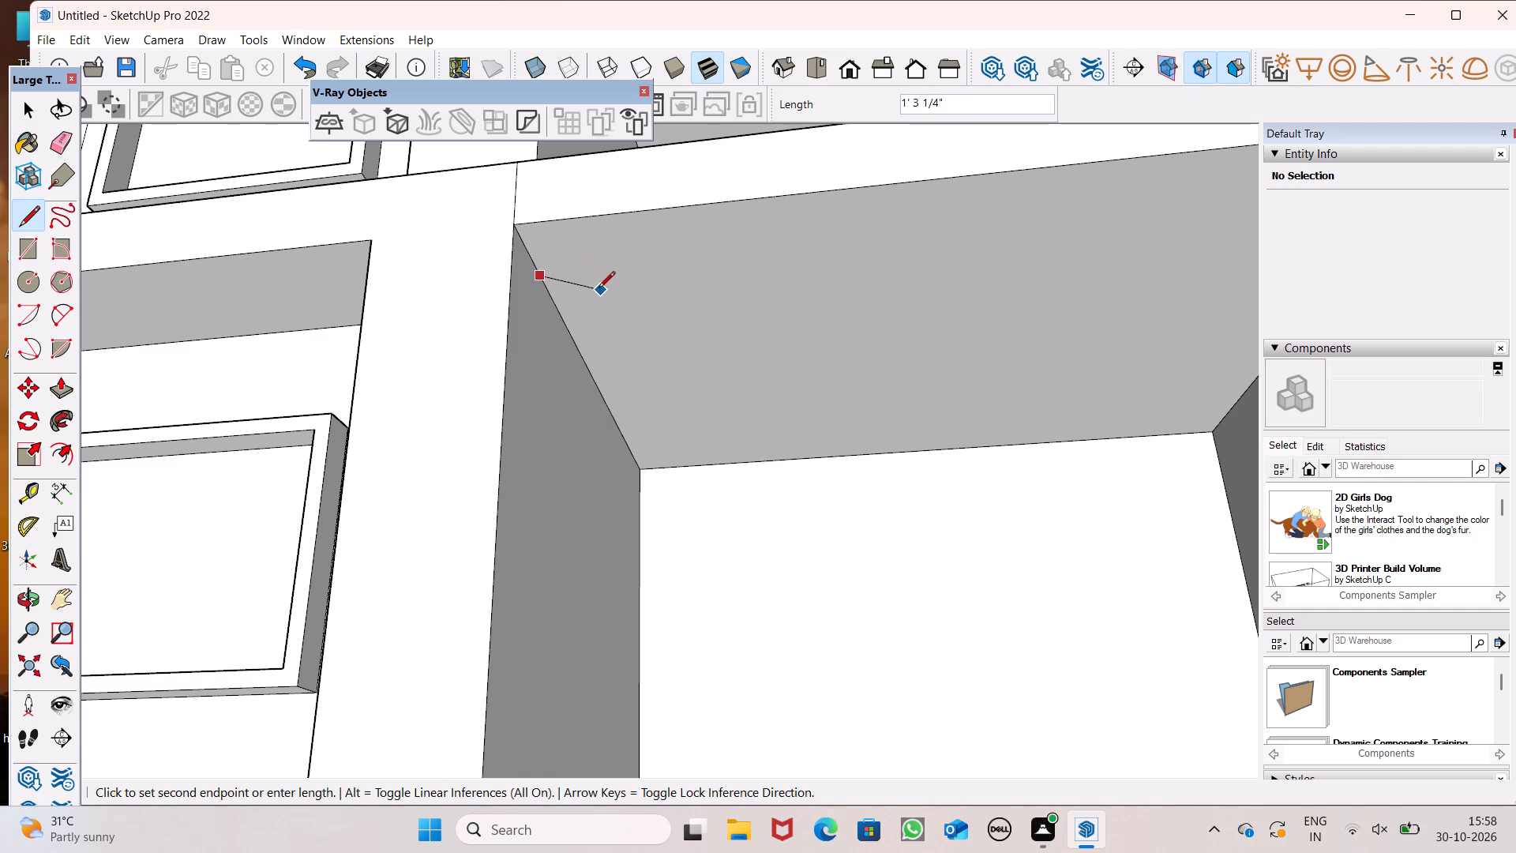
{"action": "key", "text": "space"}
{"action": "left_click", "coordinate": [28, 215]}
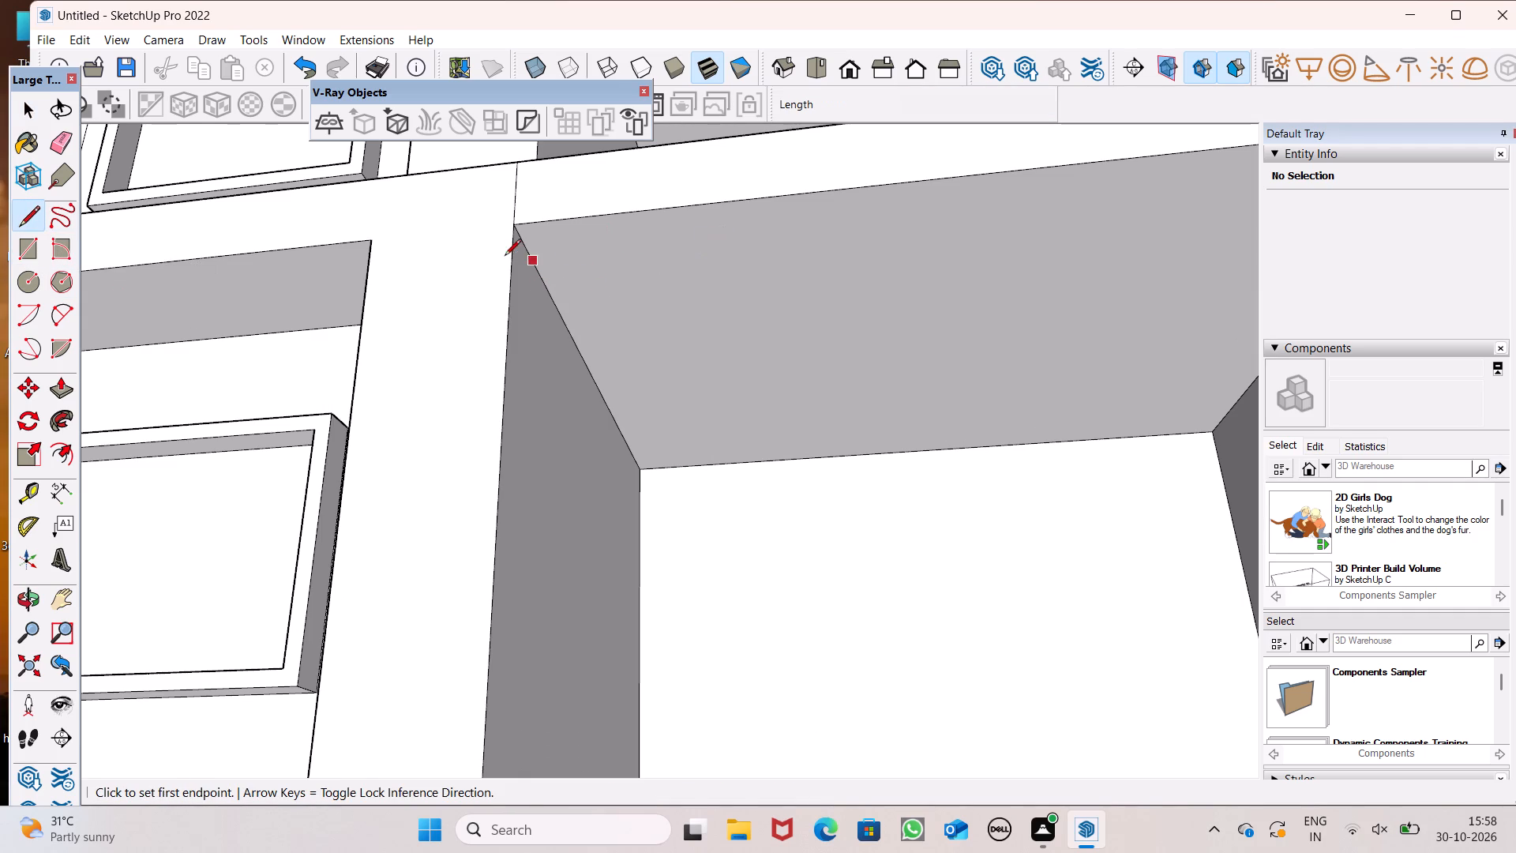
{"action": "left_click", "coordinate": [539, 263]}
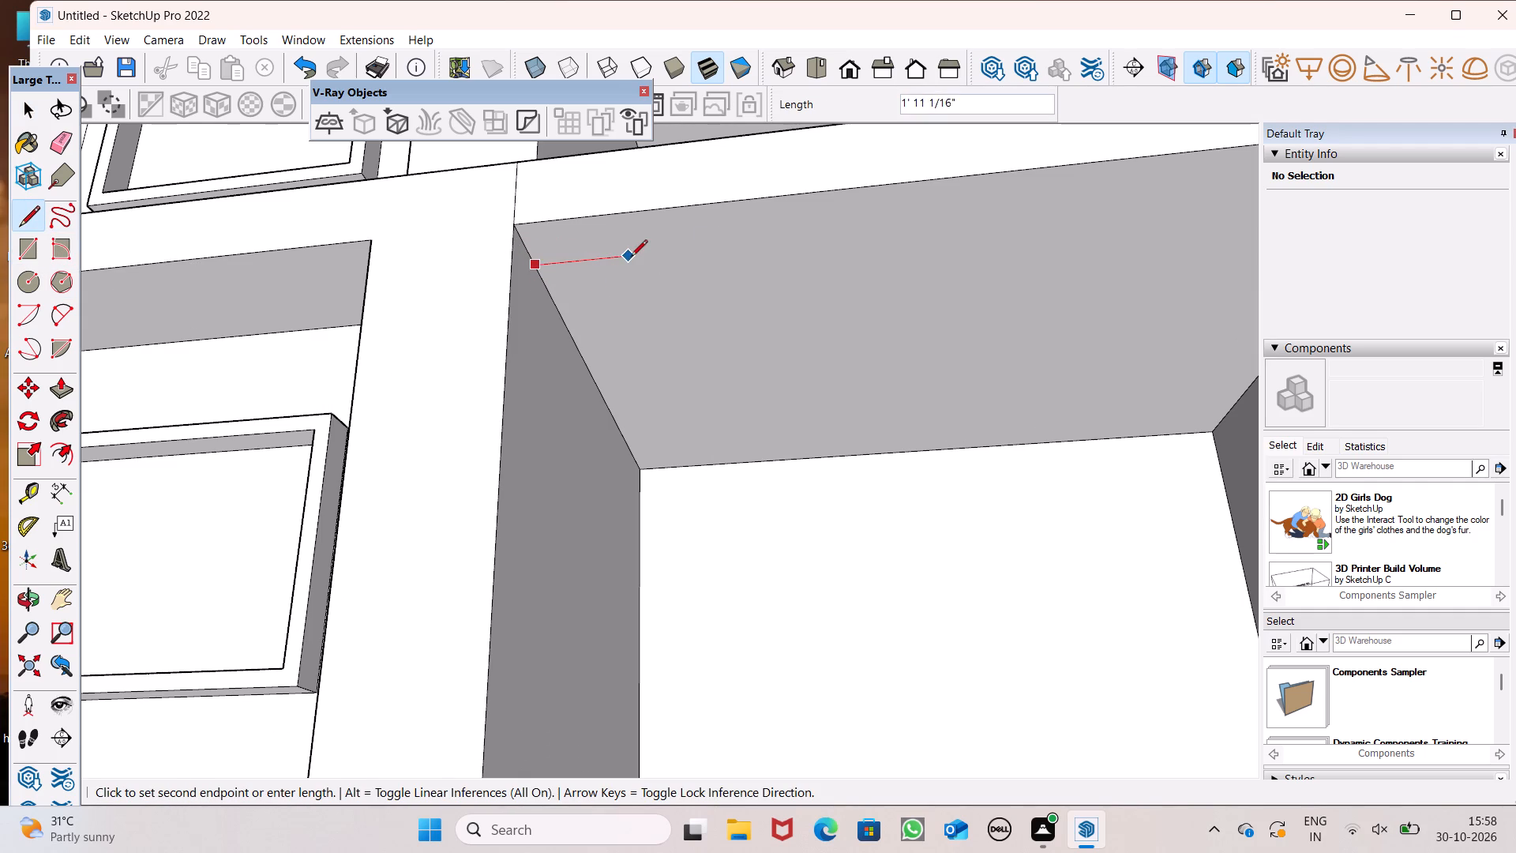
{"action": "left_click", "coordinate": [632, 257]}
{"action": "left_click", "coordinate": [627, 216]}
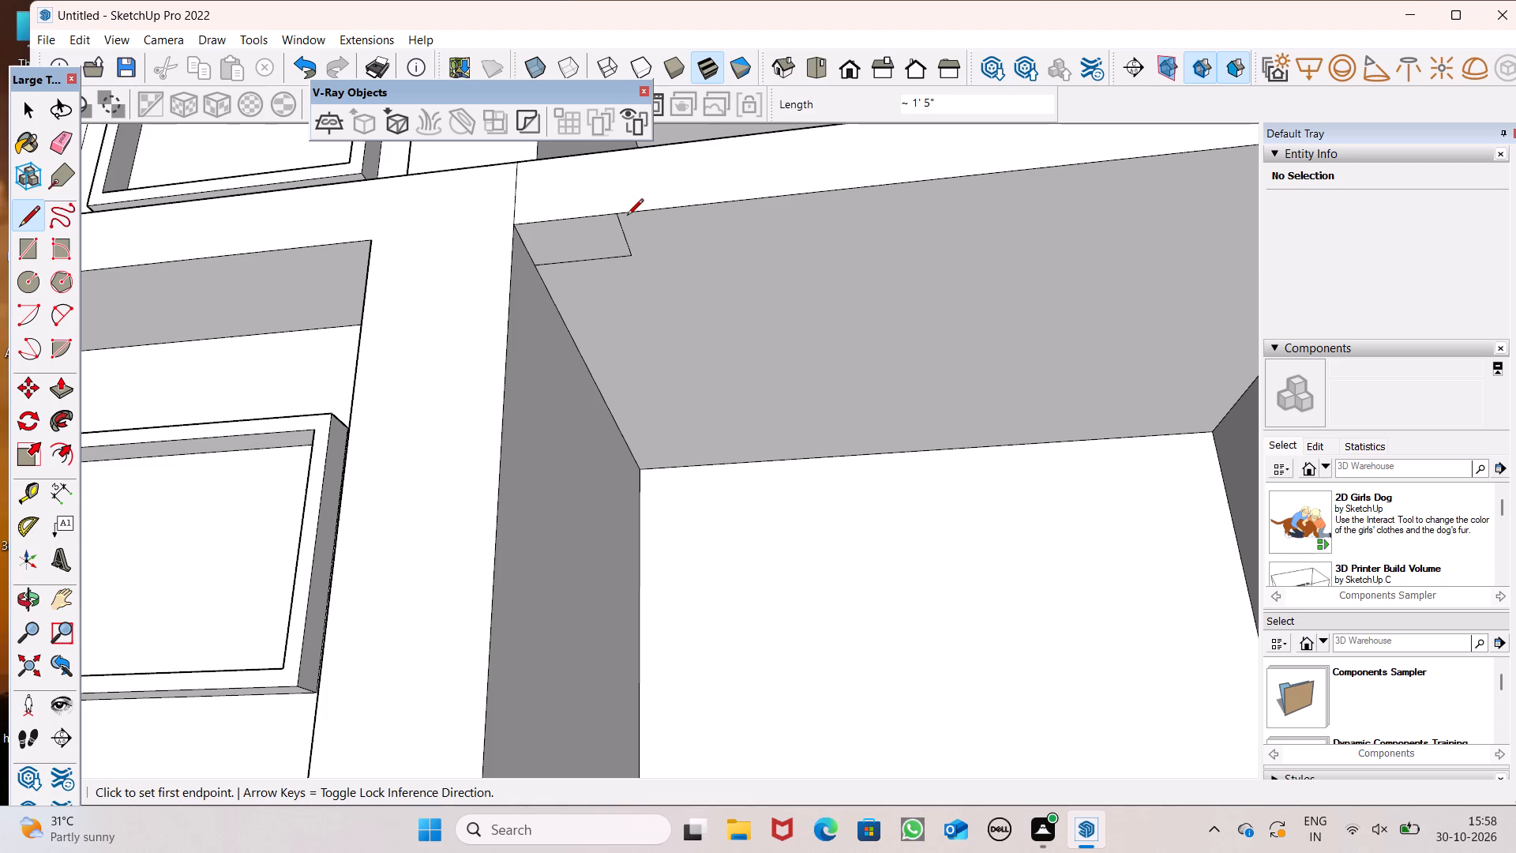
{"action": "key", "text": "space"}
Extrude the small outline 10' down from the slab's underside to the plinth, forming a column beside the pier.
{"action": "left_click", "coordinate": [69, 389]}
{"action": "scroll", "coordinate": [675, 312], "scroll_direction": "down", "scroll_amount": 5}
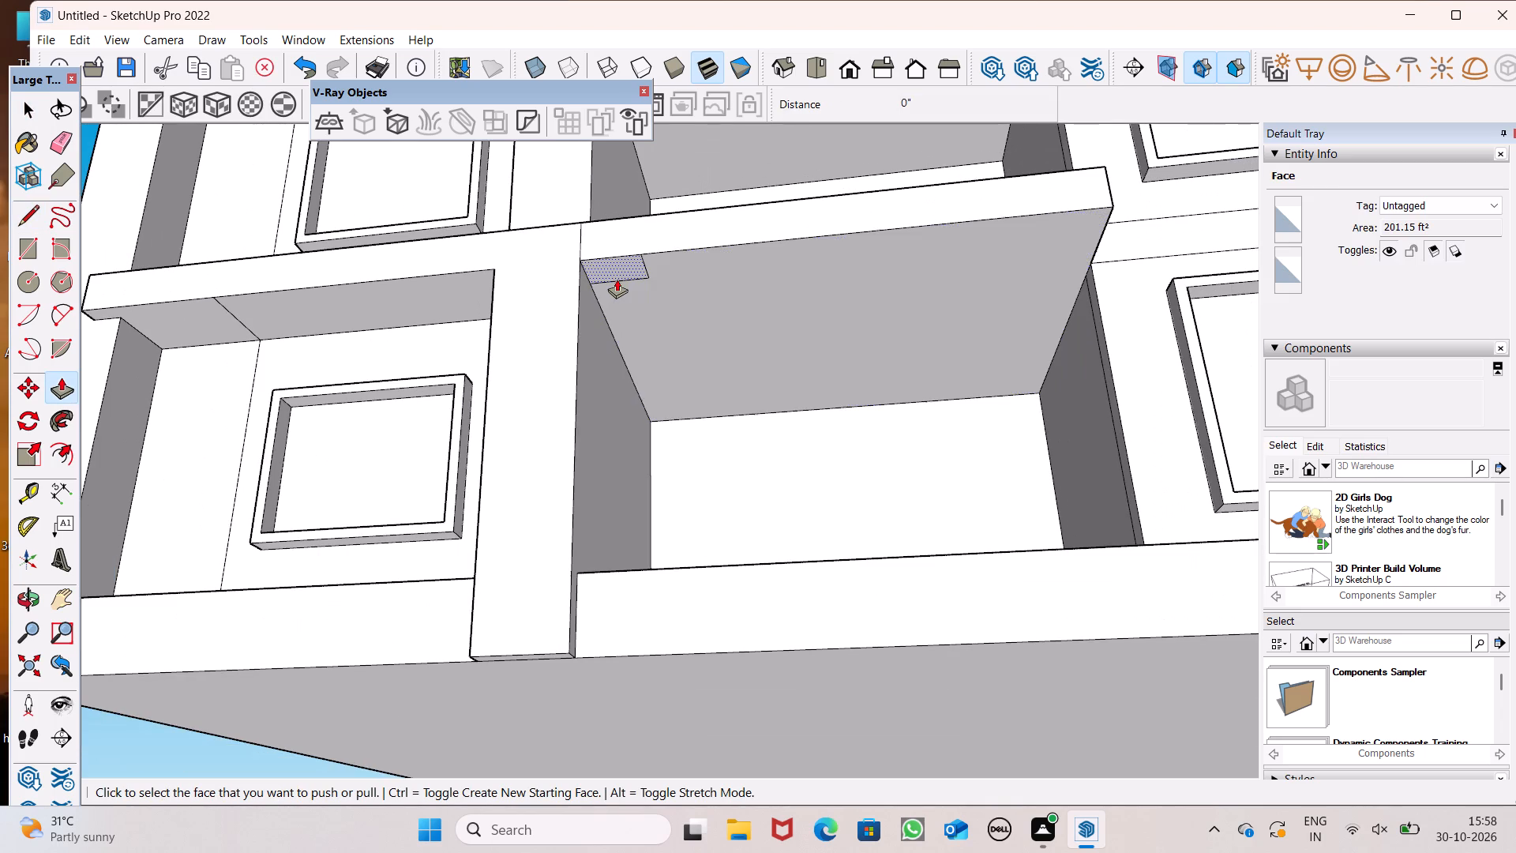
{"action": "left_click_drag", "start_coordinate": [614, 271], "coordinate": [614, 549]}
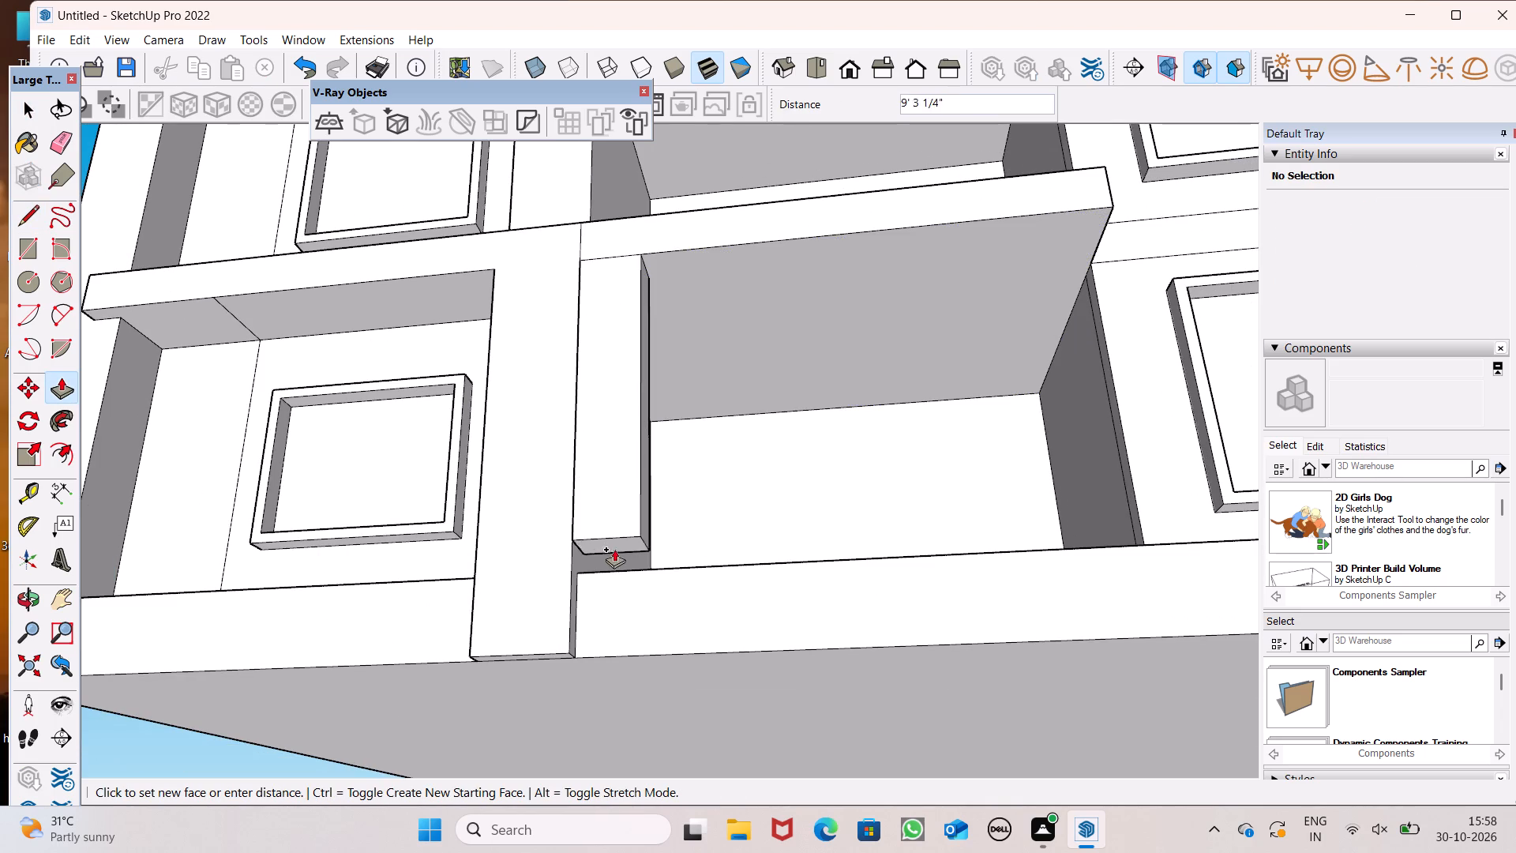
{"action": "left_click_drag", "start_coordinate": [614, 549], "coordinate": [655, 567]}
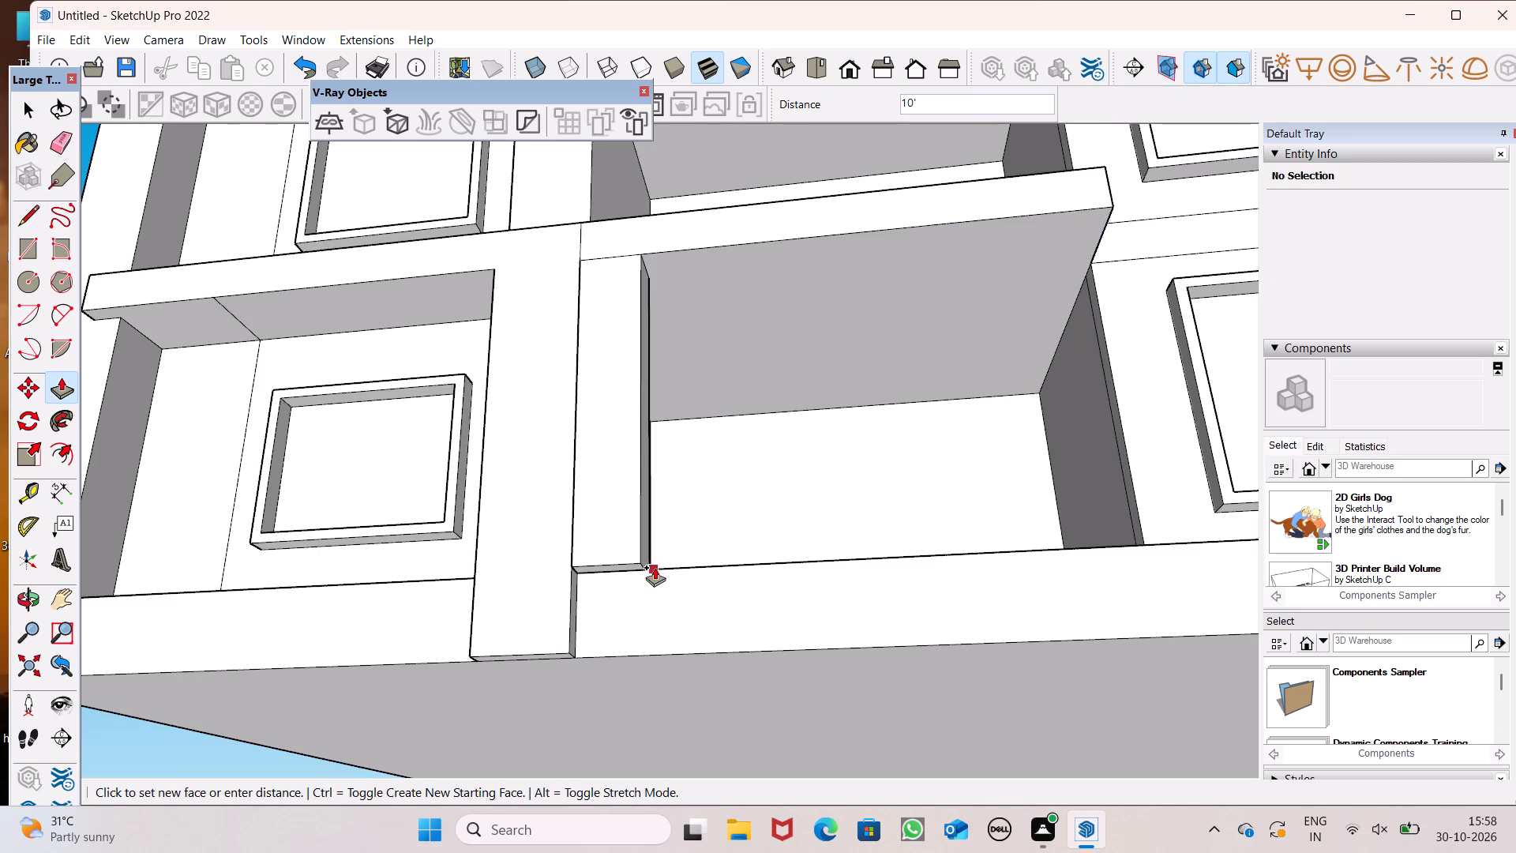
{"action": "left_click_drag", "start_coordinate": [655, 567], "coordinate": [719, 569]}
{"action": "left_click_drag", "start_coordinate": [719, 569], "coordinate": [719, 569]}
Examine the whole facade, checking the recess slabs and the ground-floor column beside the pier.
{"action": "scroll", "coordinate": [696, 482], "scroll_direction": "down", "scroll_amount": 6}
{"action": "middle_click_drag", "start_coordinate": [696, 504], "coordinate": [656, 714]}
{"action": "scroll", "coordinate": [647, 499], "scroll_direction": "down", "scroll_amount": 5}
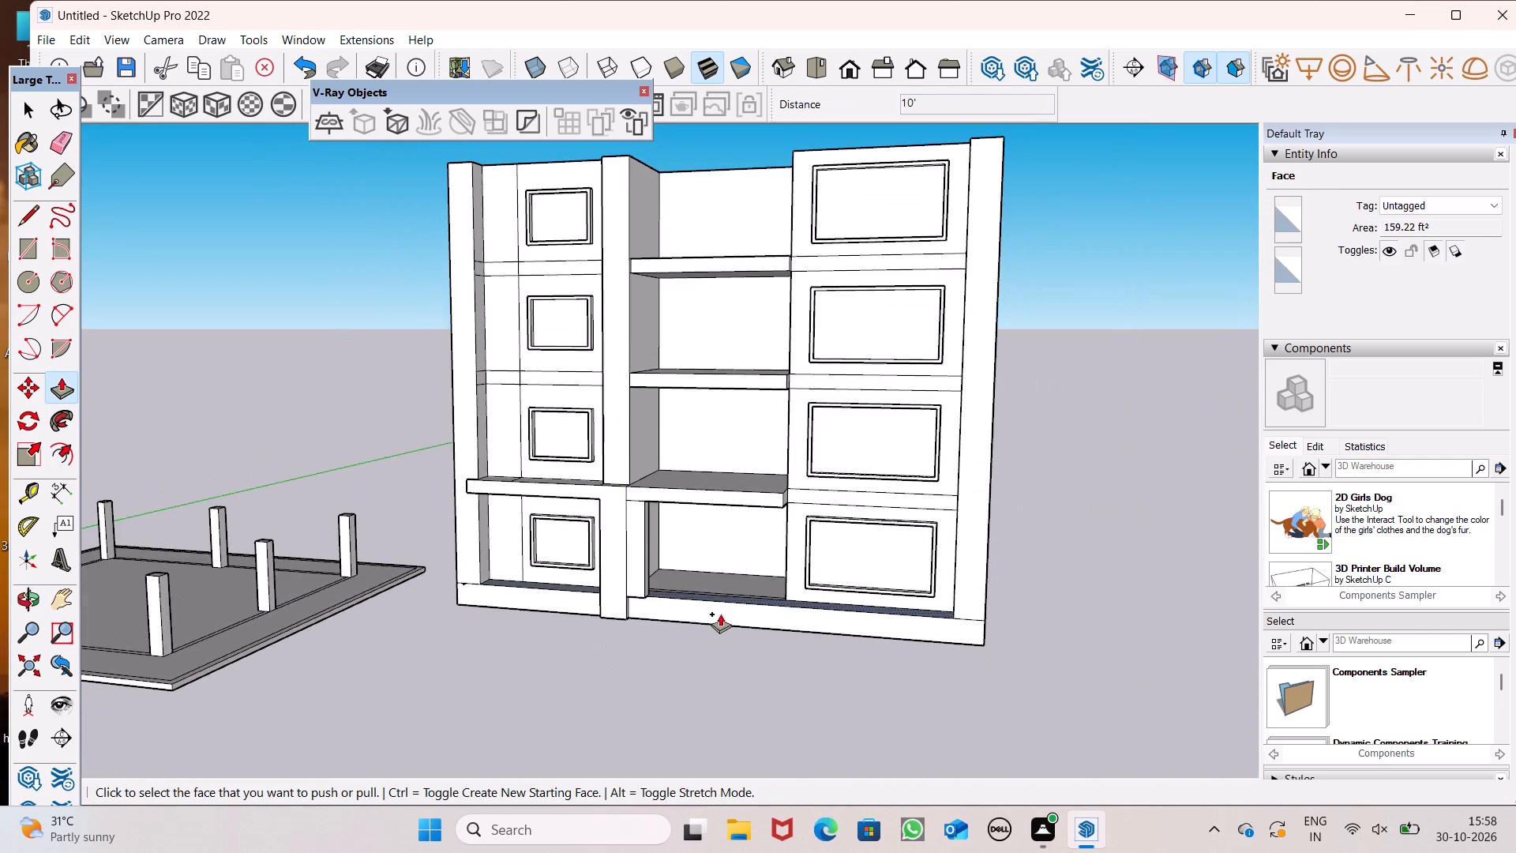
{"action": "middle_click_drag", "start_coordinate": [720, 616], "coordinate": [729, 579]}
{"action": "scroll", "coordinate": [718, 616], "scroll_direction": "up", "scroll_amount": 1}
{"action": "scroll", "coordinate": [730, 553], "scroll_direction": "down", "scroll_amount": 3}
{"action": "middle_click_drag", "start_coordinate": [737, 596], "coordinate": [707, 693]}
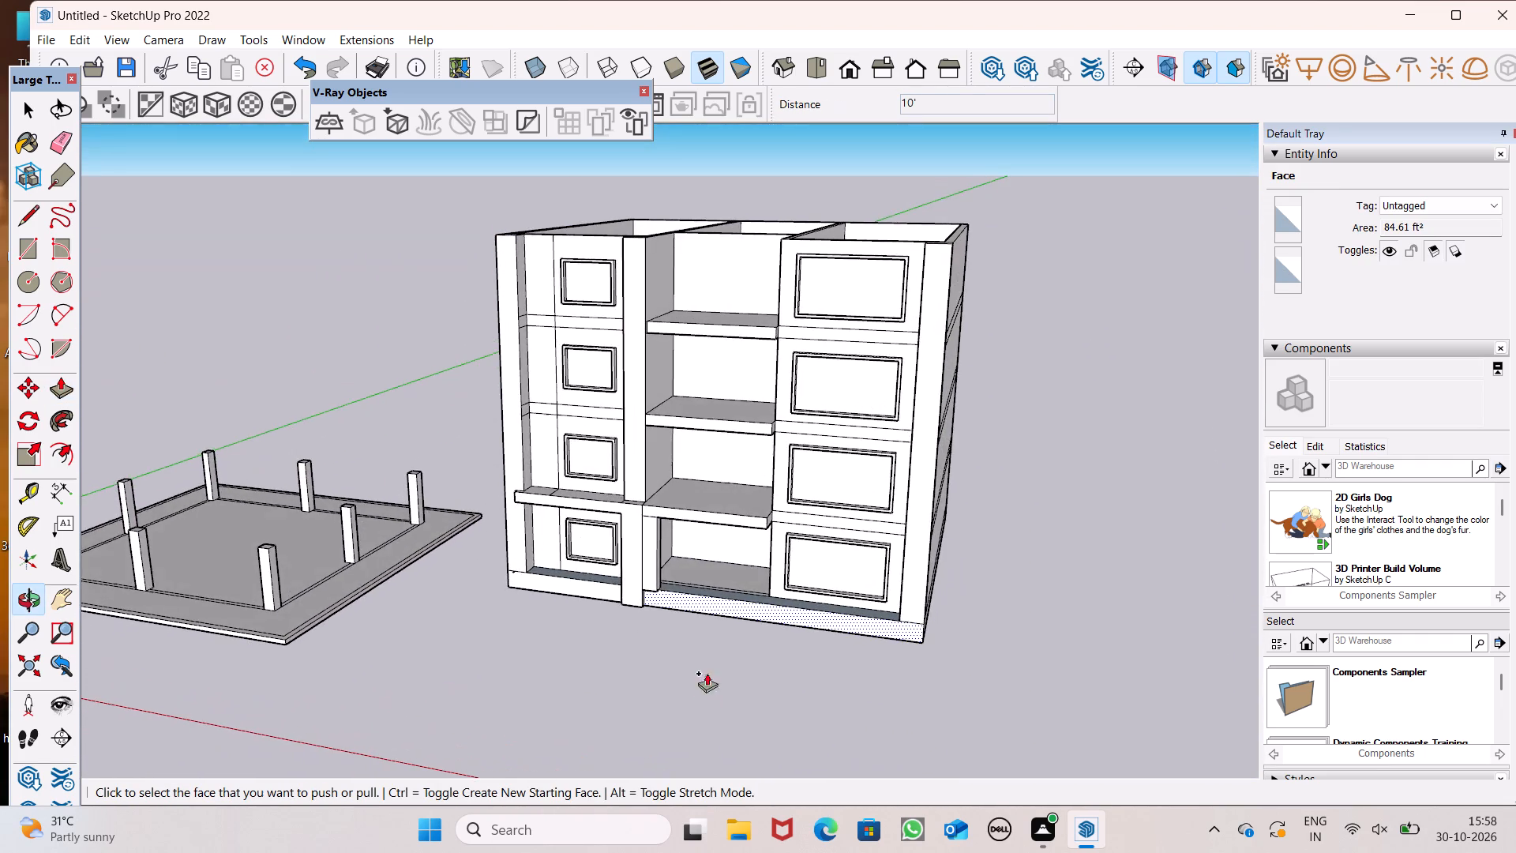
Push the ground-floor column's front face back 8 1/16" until it is flush with the plinth's front.
{"action": "scroll", "coordinate": [679, 625], "scroll_direction": "down", "scroll_amount": 1}
{"action": "scroll", "coordinate": [679, 625], "scroll_direction": "up", "scroll_amount": 2}
{"action": "scroll", "coordinate": [679, 625], "scroll_direction": "down", "scroll_amount": 1}
{"action": "scroll", "coordinate": [679, 625], "scroll_direction": "up", "scroll_amount": 3}
{"action": "scroll", "coordinate": [612, 660], "scroll_direction": "up", "scroll_amount": 7}
{"action": "scroll", "coordinate": [689, 513], "scroll_direction": "up", "scroll_amount": 8}
{"action": "middle_click_drag", "start_coordinate": [713, 524], "coordinate": [558, 575]}
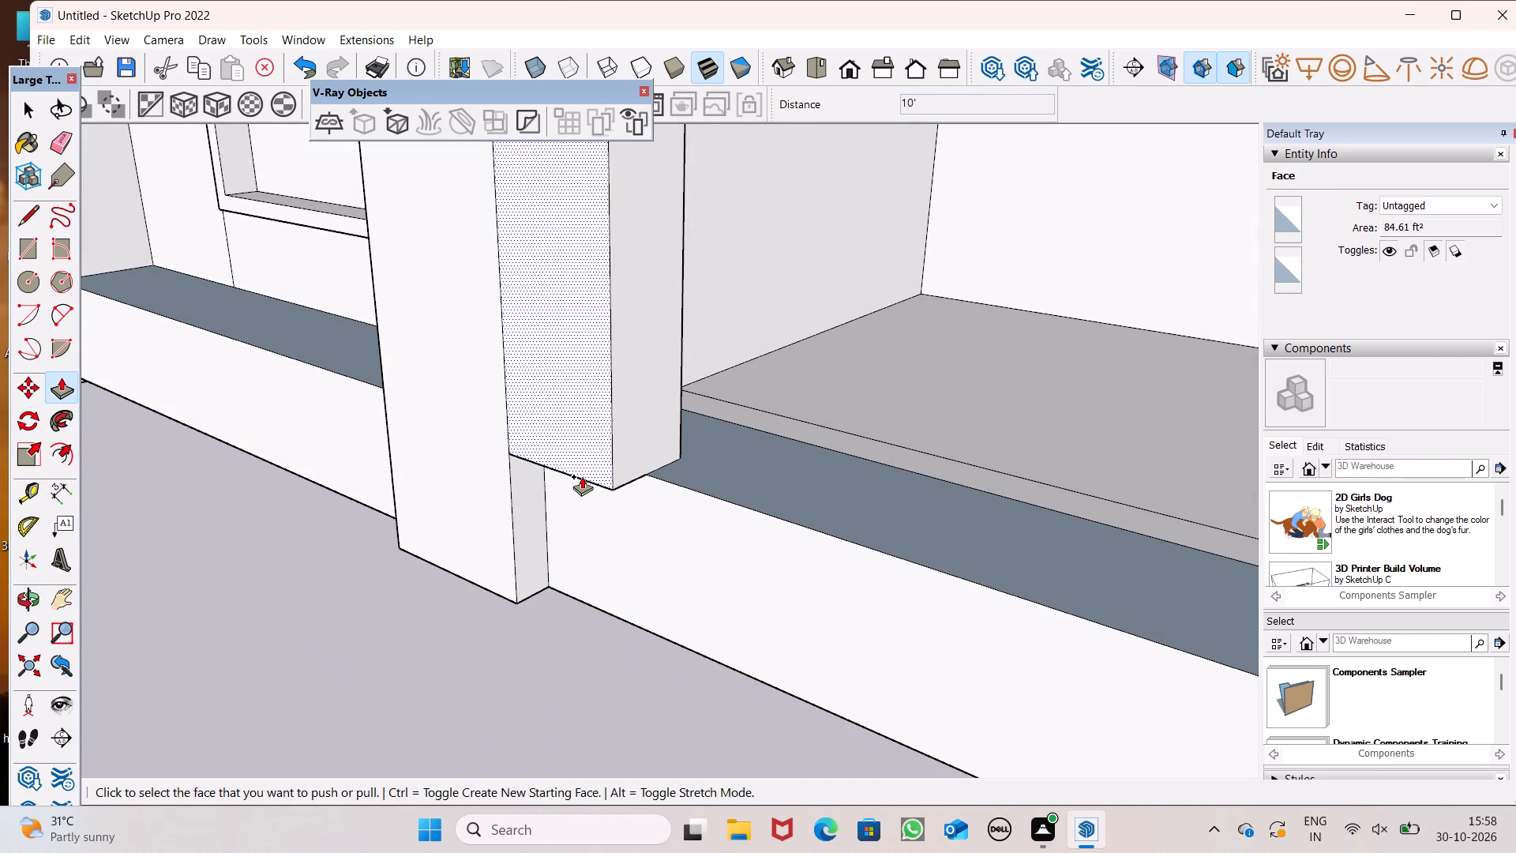
{"action": "left_click_drag", "start_coordinate": [585, 474], "coordinate": [642, 469]}
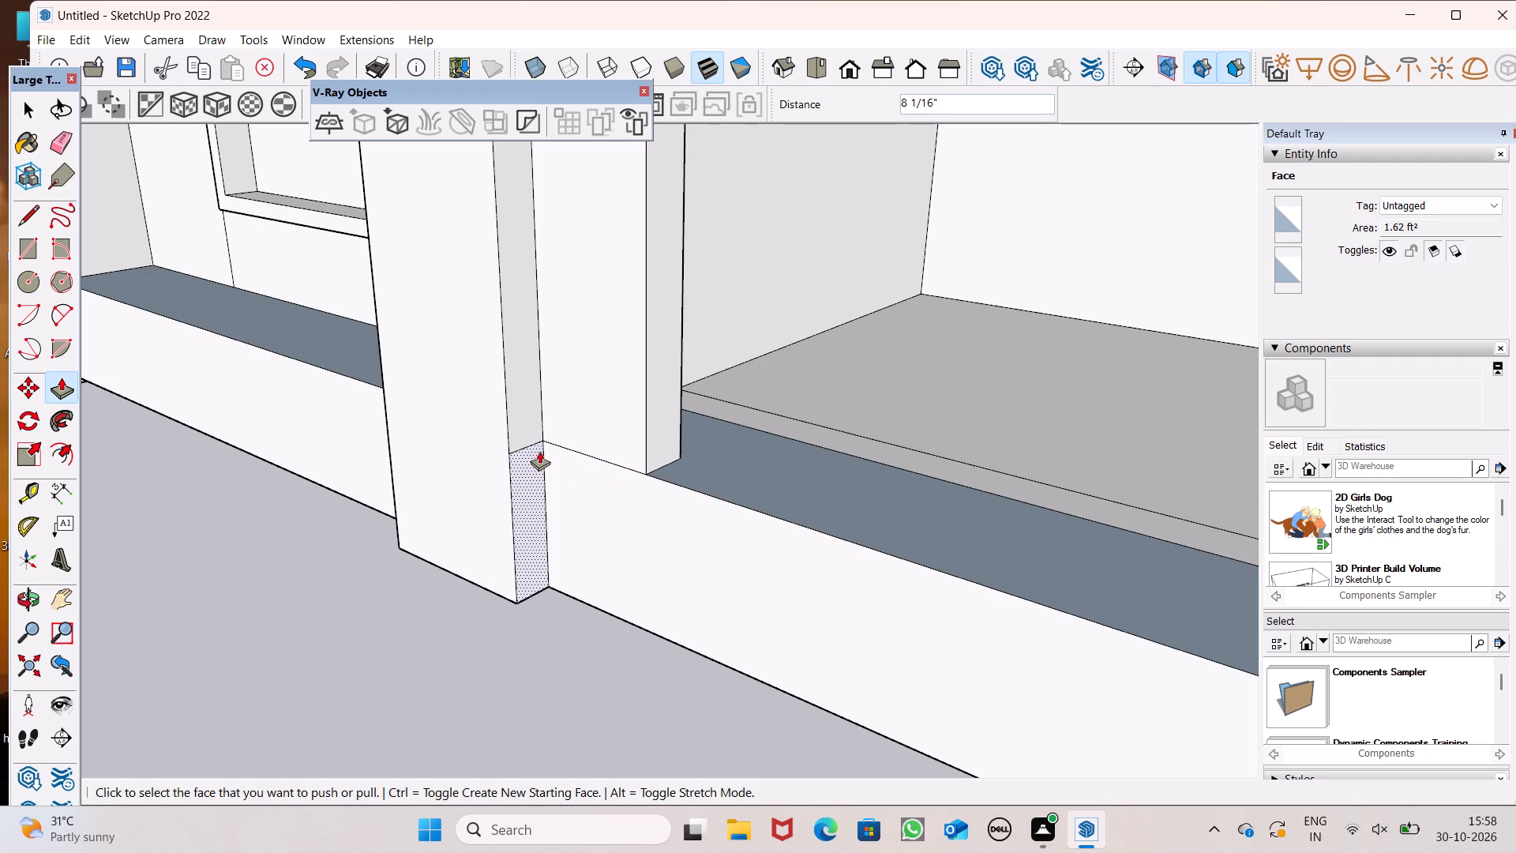
Examine the ground floor around the column, checking how its base meets the plinth ledge and recess floor.
{"action": "scroll", "coordinate": [503, 451], "scroll_direction": "down", "scroll_amount": 7}
{"action": "middle_click_drag", "start_coordinate": [480, 448], "coordinate": [455, 451]}
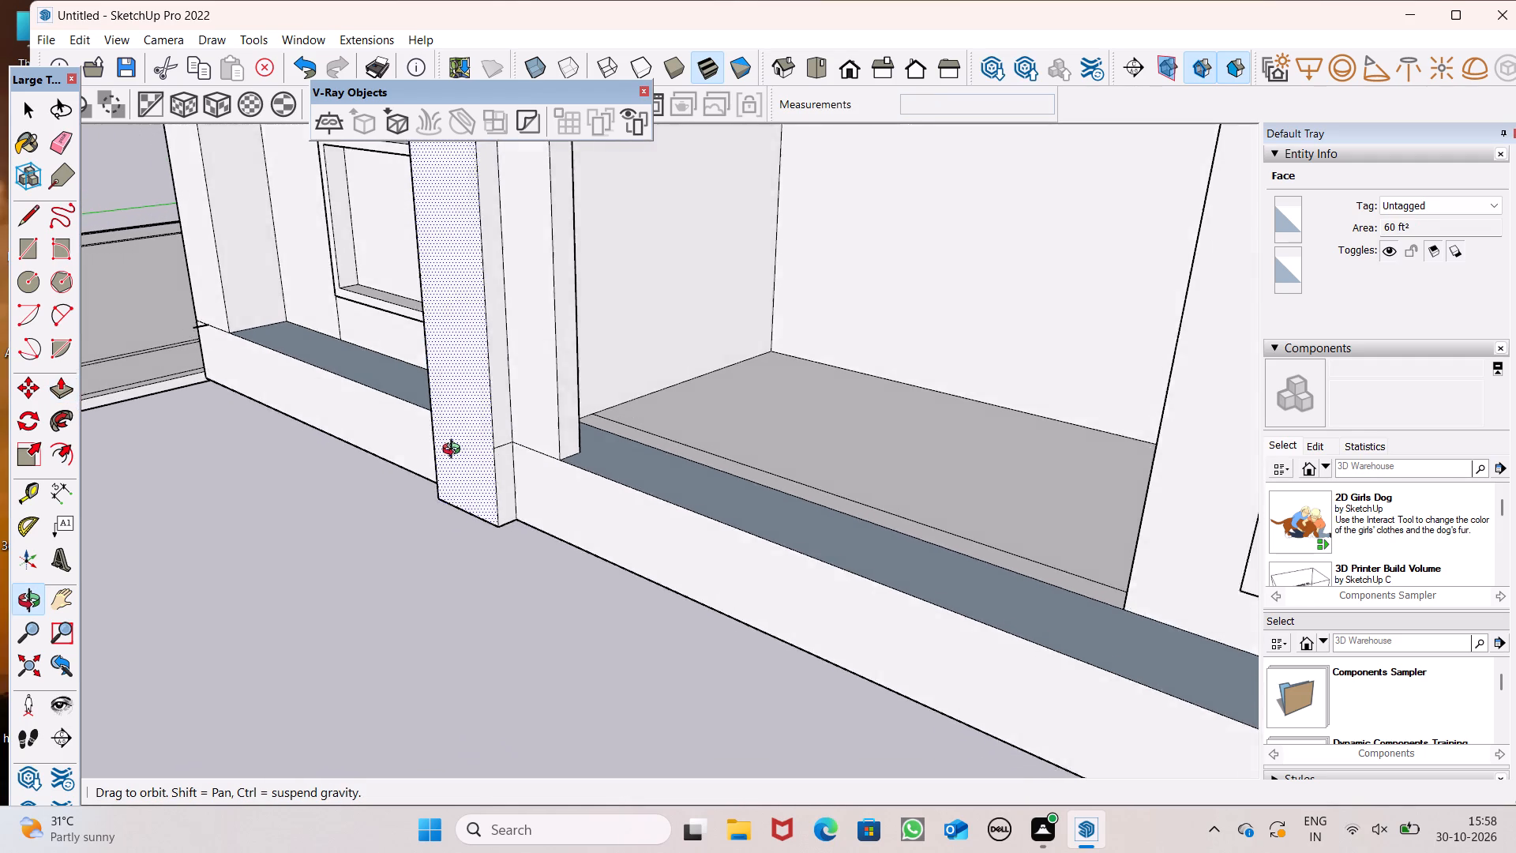
{"action": "middle_click_drag", "start_coordinate": [455, 451], "coordinate": [414, 452]}
{"action": "scroll", "coordinate": [414, 452], "scroll_direction": "down", "scroll_amount": 4}
{"action": "middle_click_drag", "start_coordinate": [428, 489], "coordinate": [528, 487]}
{"action": "scroll", "coordinate": [427, 463], "scroll_direction": "down", "scroll_amount": 3}
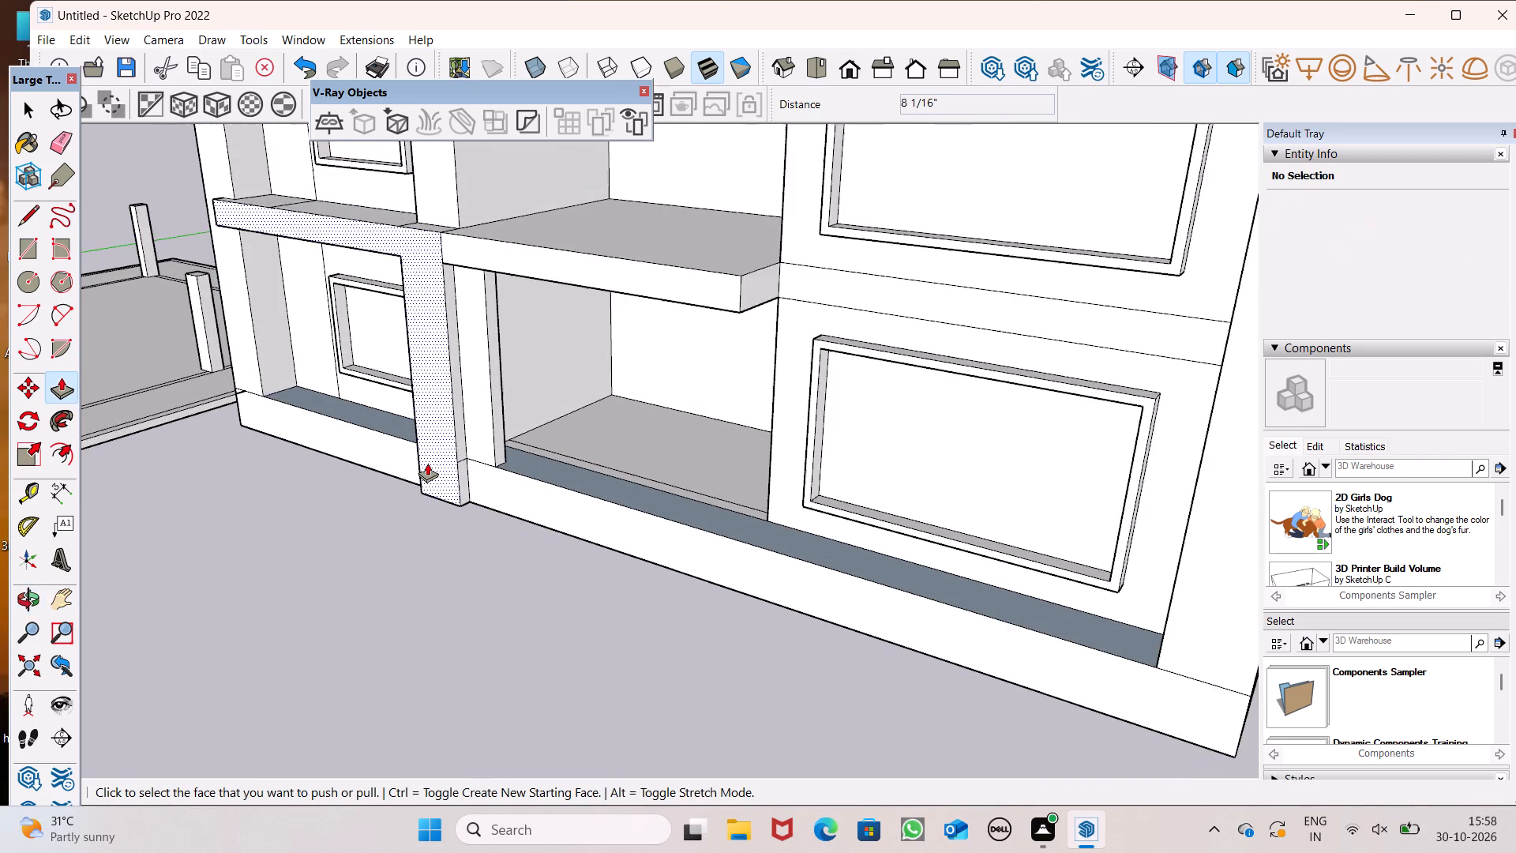
{"action": "scroll", "coordinate": [427, 463], "scroll_direction": "down", "scroll_amount": 4}
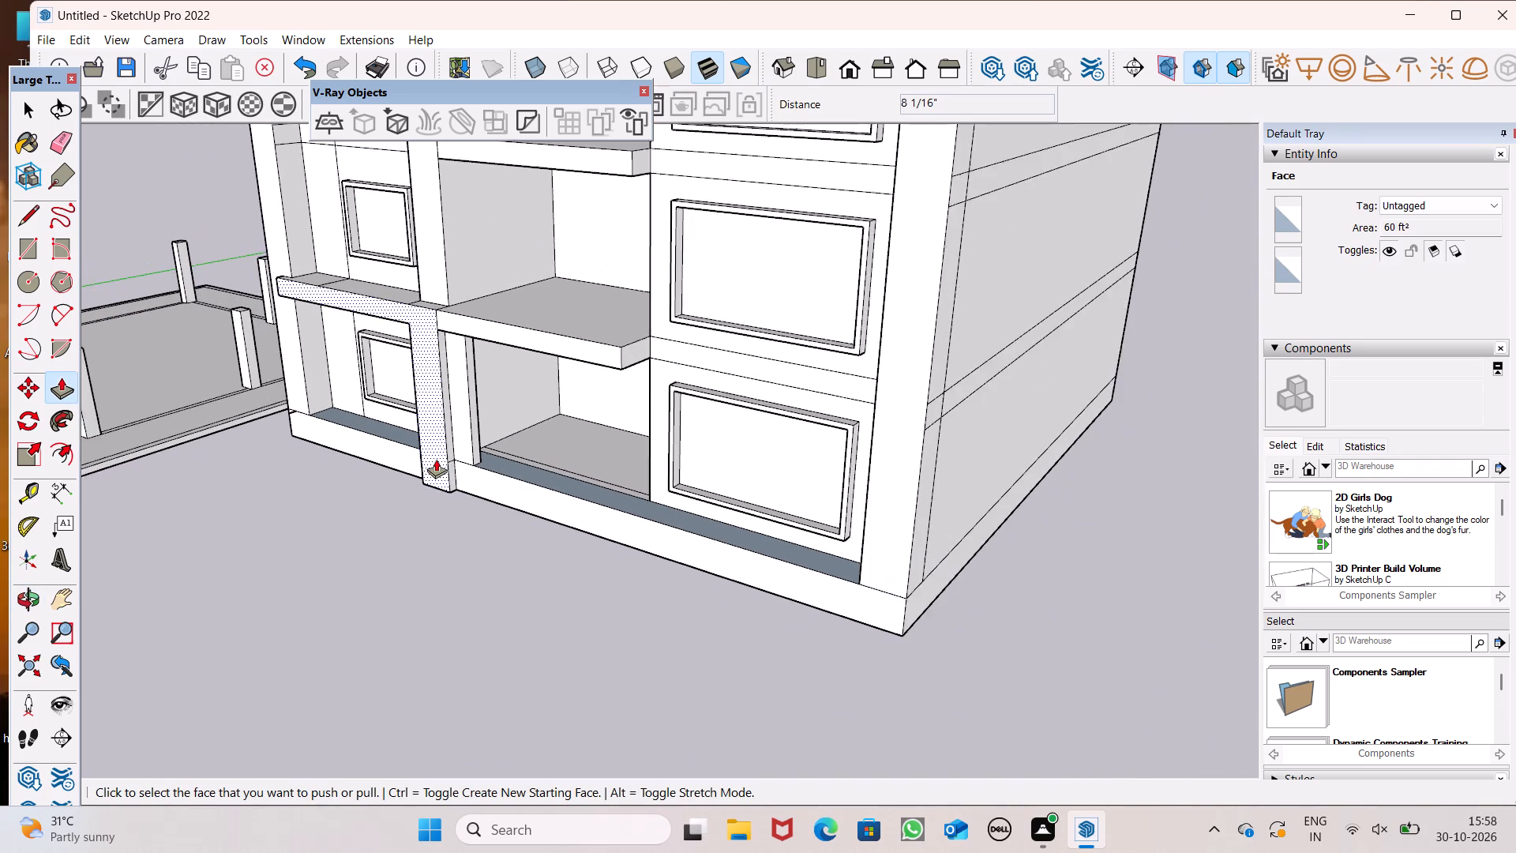
{"action": "middle_click_drag", "start_coordinate": [450, 468], "coordinate": [500, 568]}
{"action": "scroll", "coordinate": [539, 530], "scroll_direction": "up", "scroll_amount": 6}
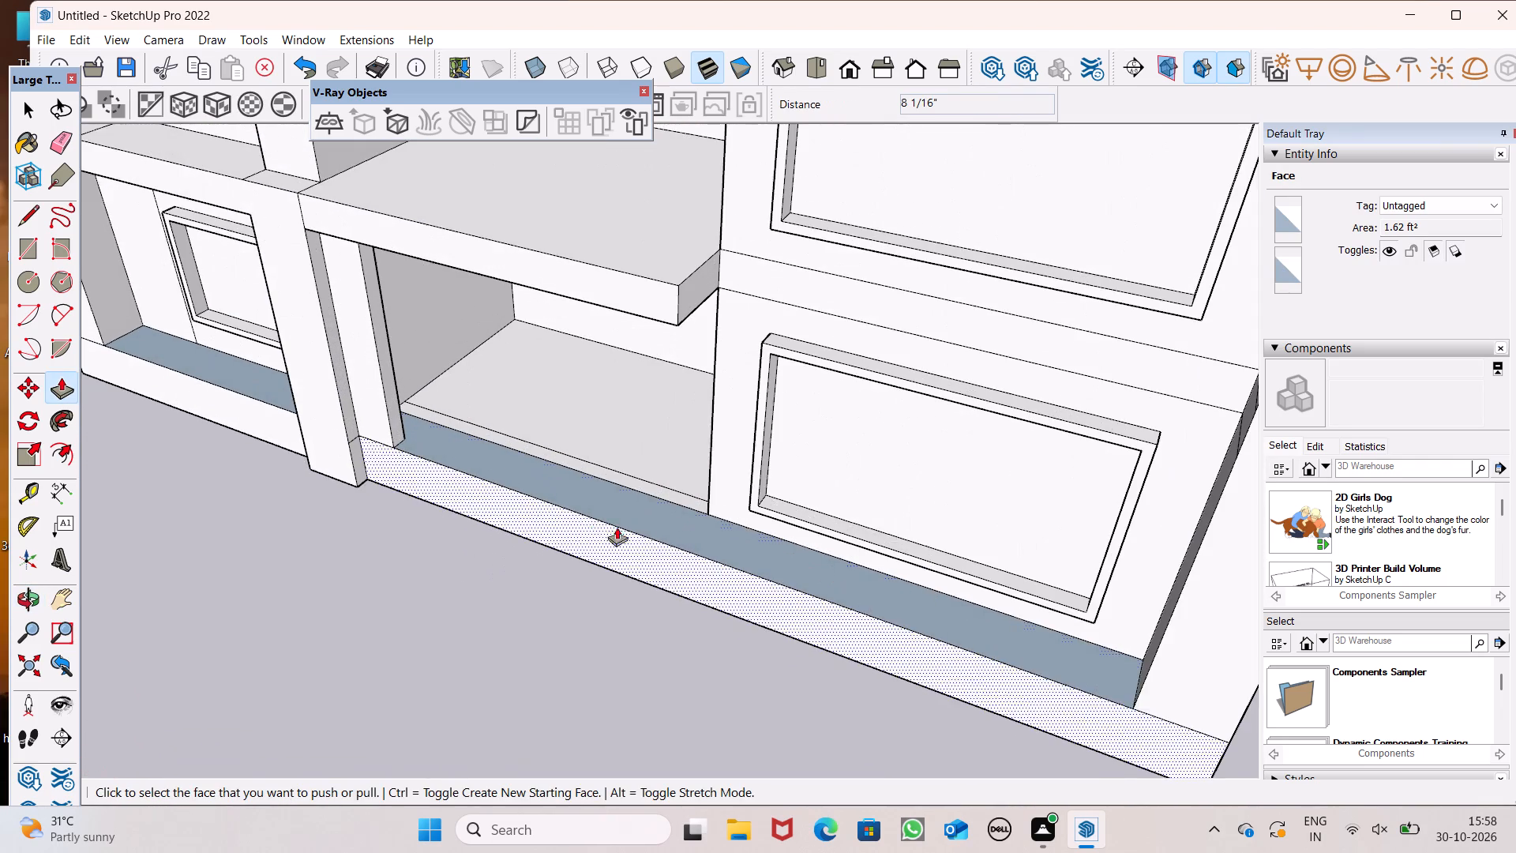
{"action": "middle_click_drag", "start_coordinate": [690, 540], "coordinate": [578, 509]}
{"action": "scroll", "coordinate": [560, 490], "scroll_direction": "up", "scroll_amount": 7}
{"action": "scroll", "coordinate": [484, 438], "scroll_direction": "down", "scroll_amount": 5}
{"action": "middle_click_drag", "start_coordinate": [486, 442], "coordinate": [516, 433]}
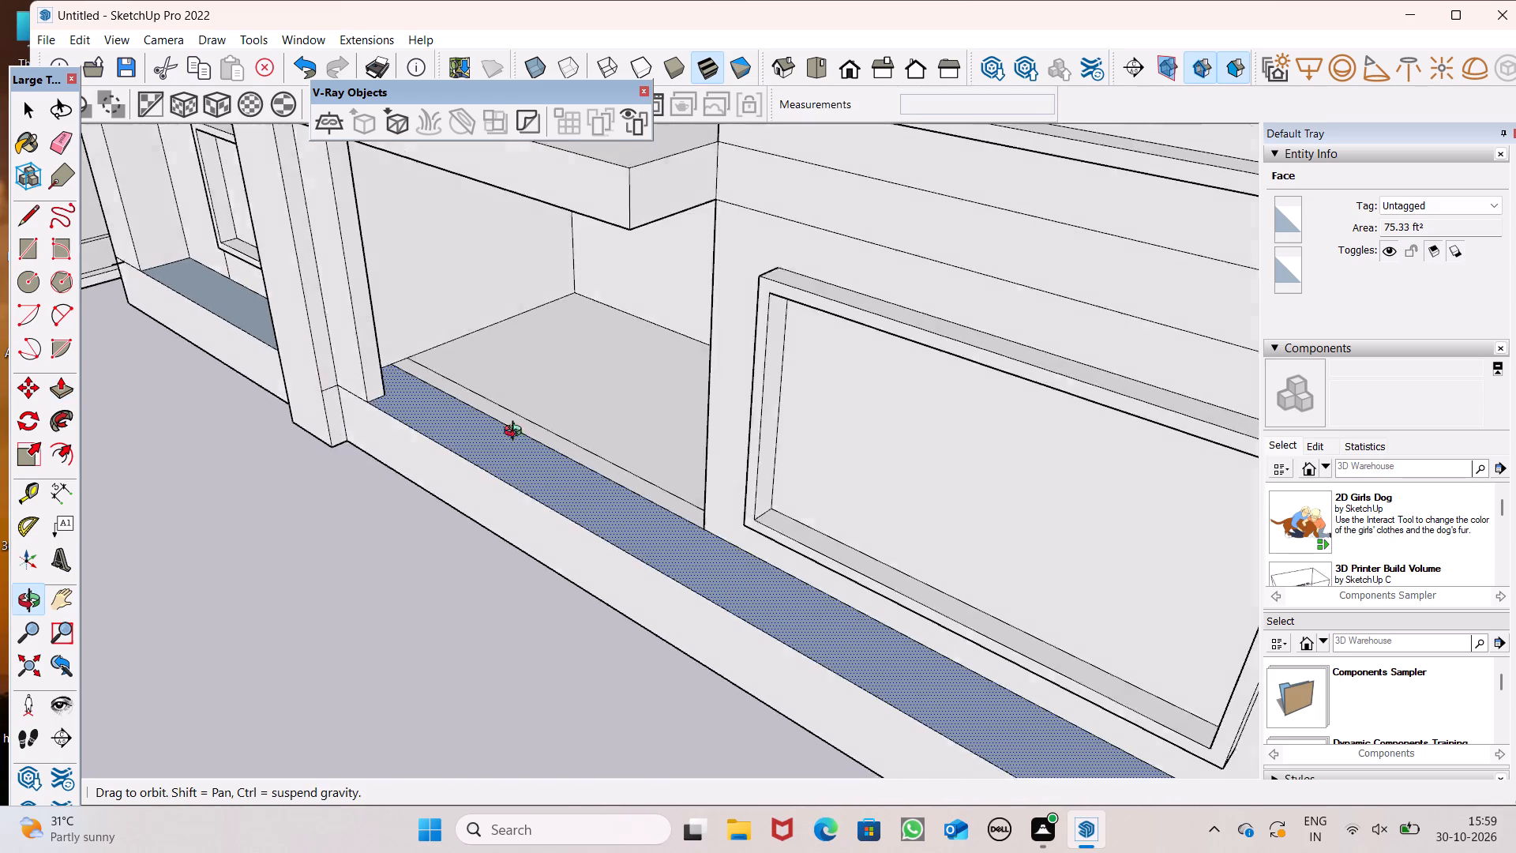
{"action": "middle_click_drag", "start_coordinate": [516, 433], "coordinate": [602, 396]}
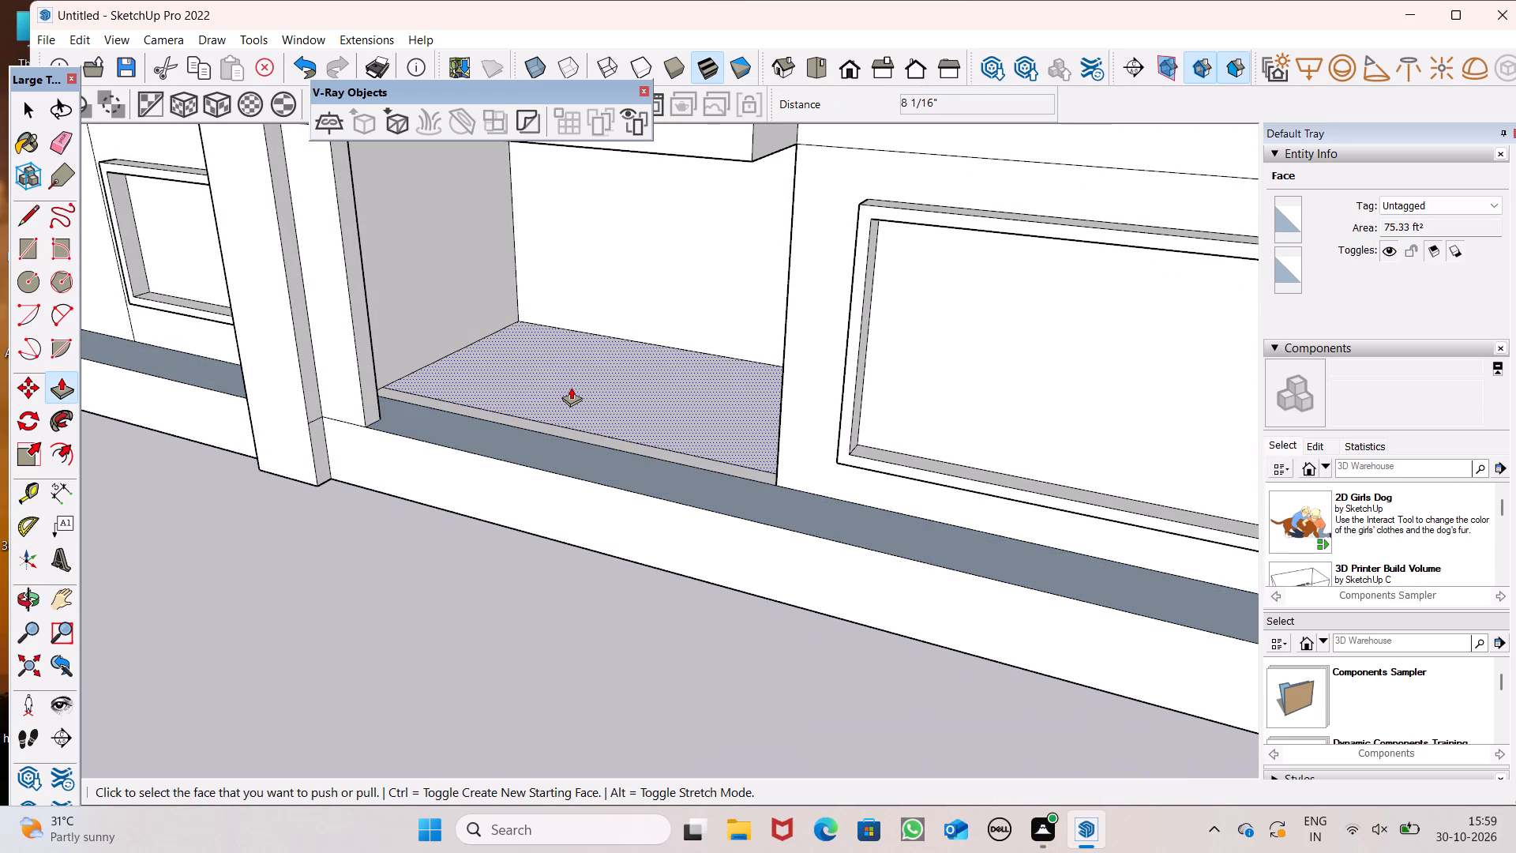
{"action": "scroll", "coordinate": [518, 333], "scroll_direction": "down", "scroll_amount": 4}
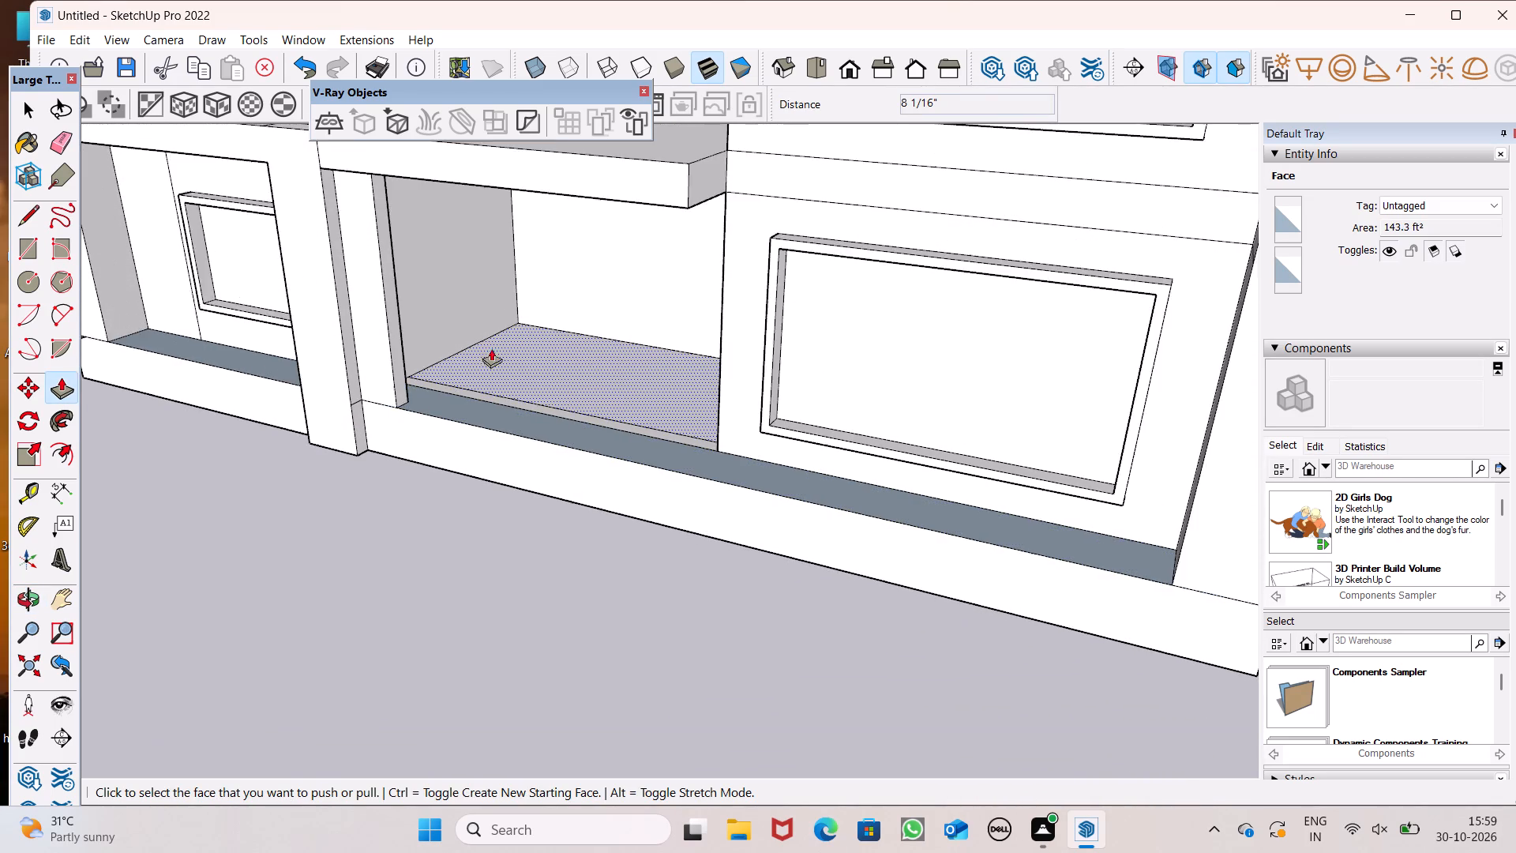
Extend the column's back face 5 15/16" inward over the plinth ledge.
{"action": "middle_click_drag", "start_coordinate": [489, 351], "coordinate": [424, 414]}
{"action": "scroll", "coordinate": [424, 414], "scroll_direction": "up", "scroll_amount": 9}
{"action": "middle_click_drag", "start_coordinate": [452, 359], "coordinate": [303, 344]}
{"action": "scroll", "coordinate": [388, 310], "scroll_direction": "up", "scroll_amount": 5}
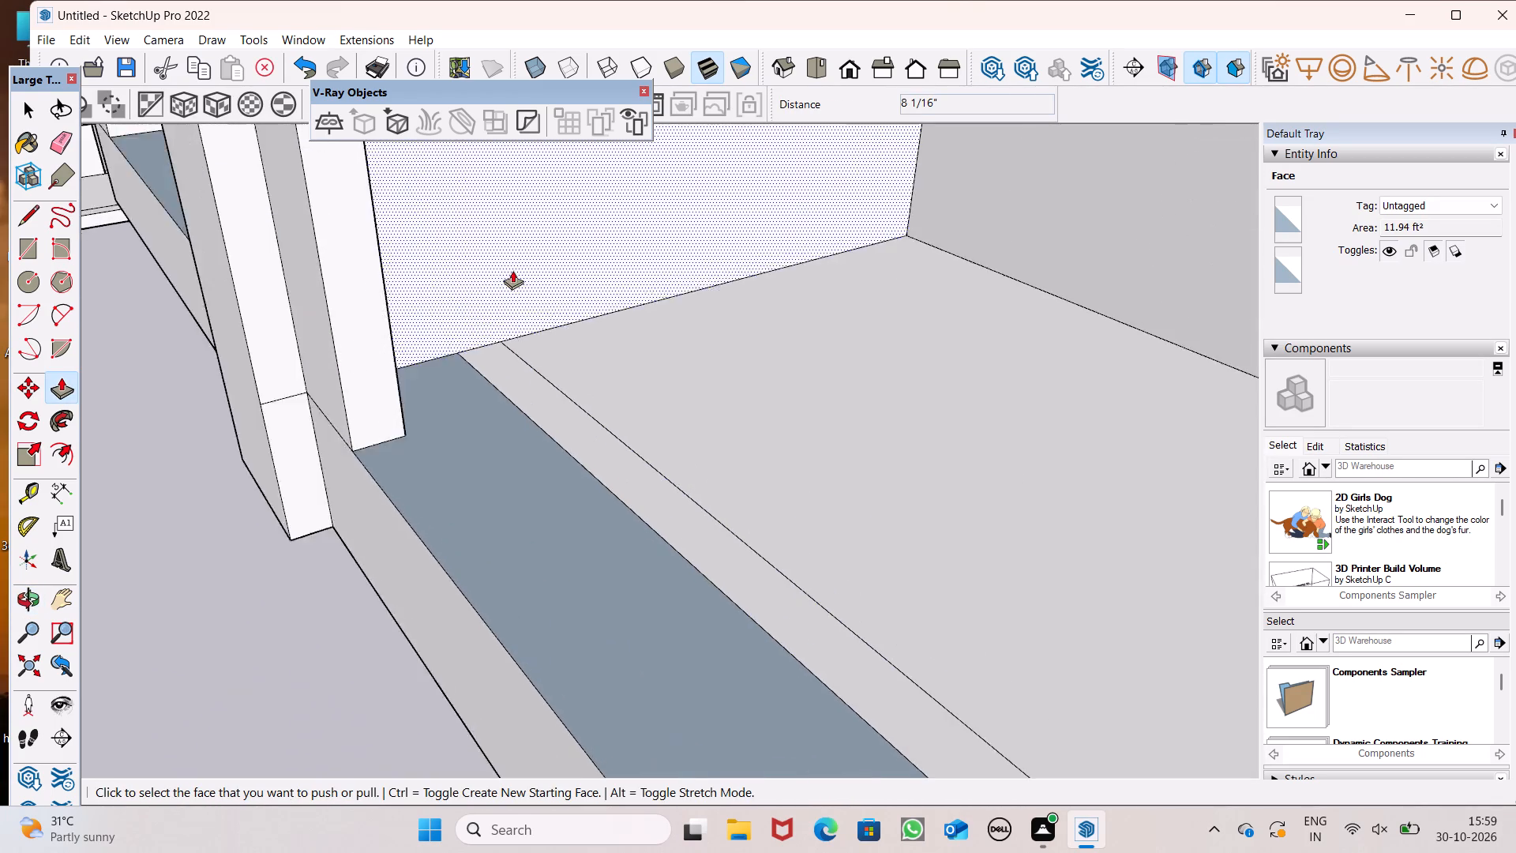
{"action": "scroll", "coordinate": [512, 270], "scroll_direction": "up", "scroll_amount": 2}
{"action": "scroll", "coordinate": [512, 270], "scroll_direction": "down", "scroll_amount": 1}
{"action": "scroll", "coordinate": [512, 270], "scroll_direction": "up", "scroll_amount": 1}
{"action": "scroll", "coordinate": [470, 351], "scroll_direction": "up", "scroll_amount": 1}
{"action": "middle_click_drag", "start_coordinate": [470, 354], "coordinate": [313, 406]}
{"action": "left_click_drag", "start_coordinate": [295, 379], "coordinate": [344, 398]}
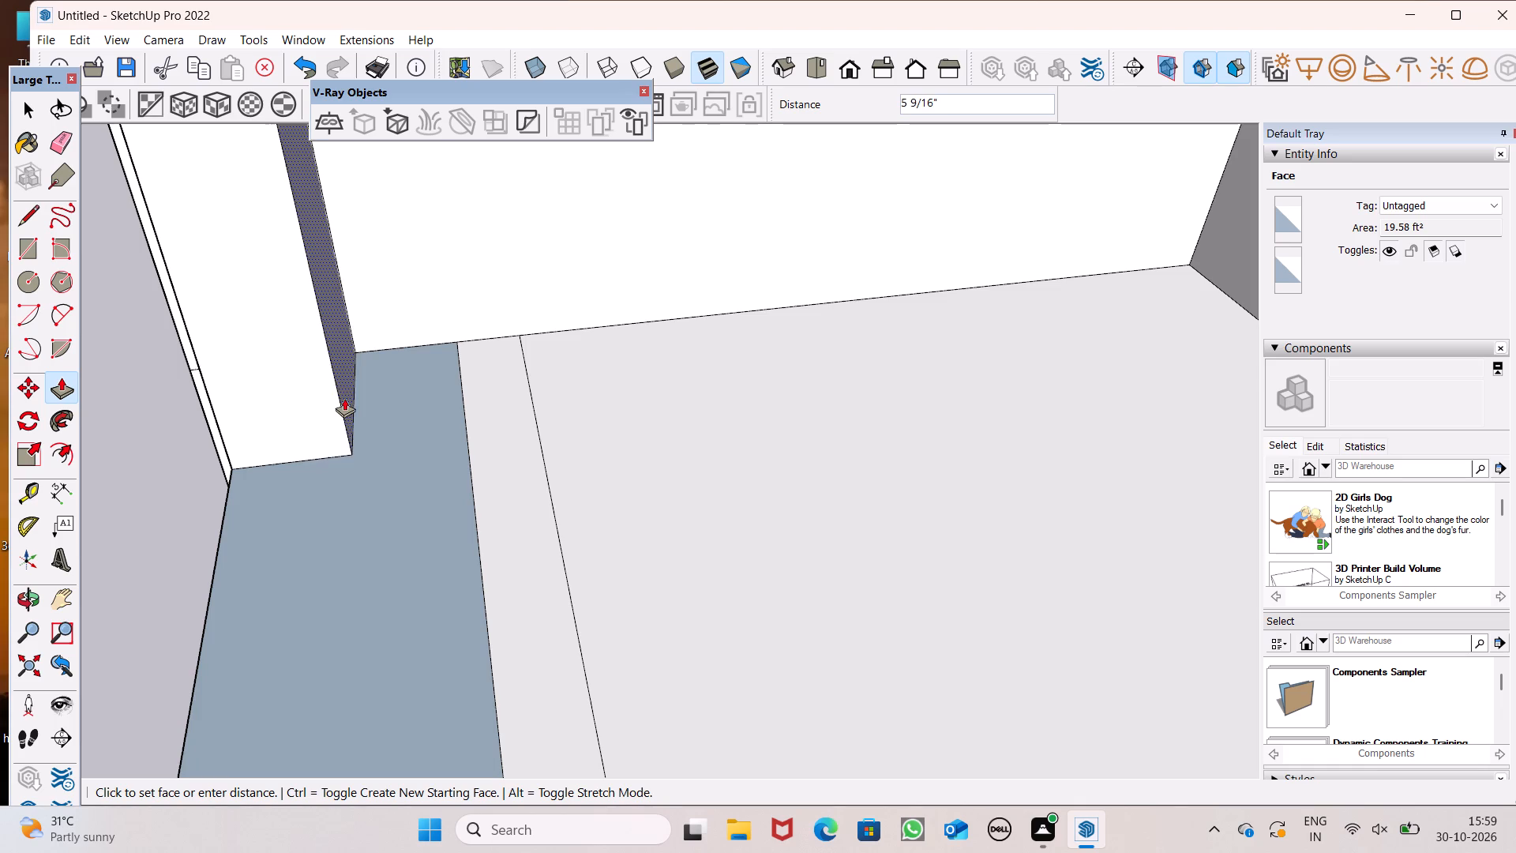
{"action": "left_click_drag", "start_coordinate": [344, 398], "coordinate": [347, 398]}
Examine the building from the front, checking the ground-floor column against the pier and plinth.
{"action": "scroll", "coordinate": [347, 398], "scroll_direction": "down", "scroll_amount": 6}
{"action": "middle_click_drag", "start_coordinate": [318, 412], "coordinate": [604, 315]}
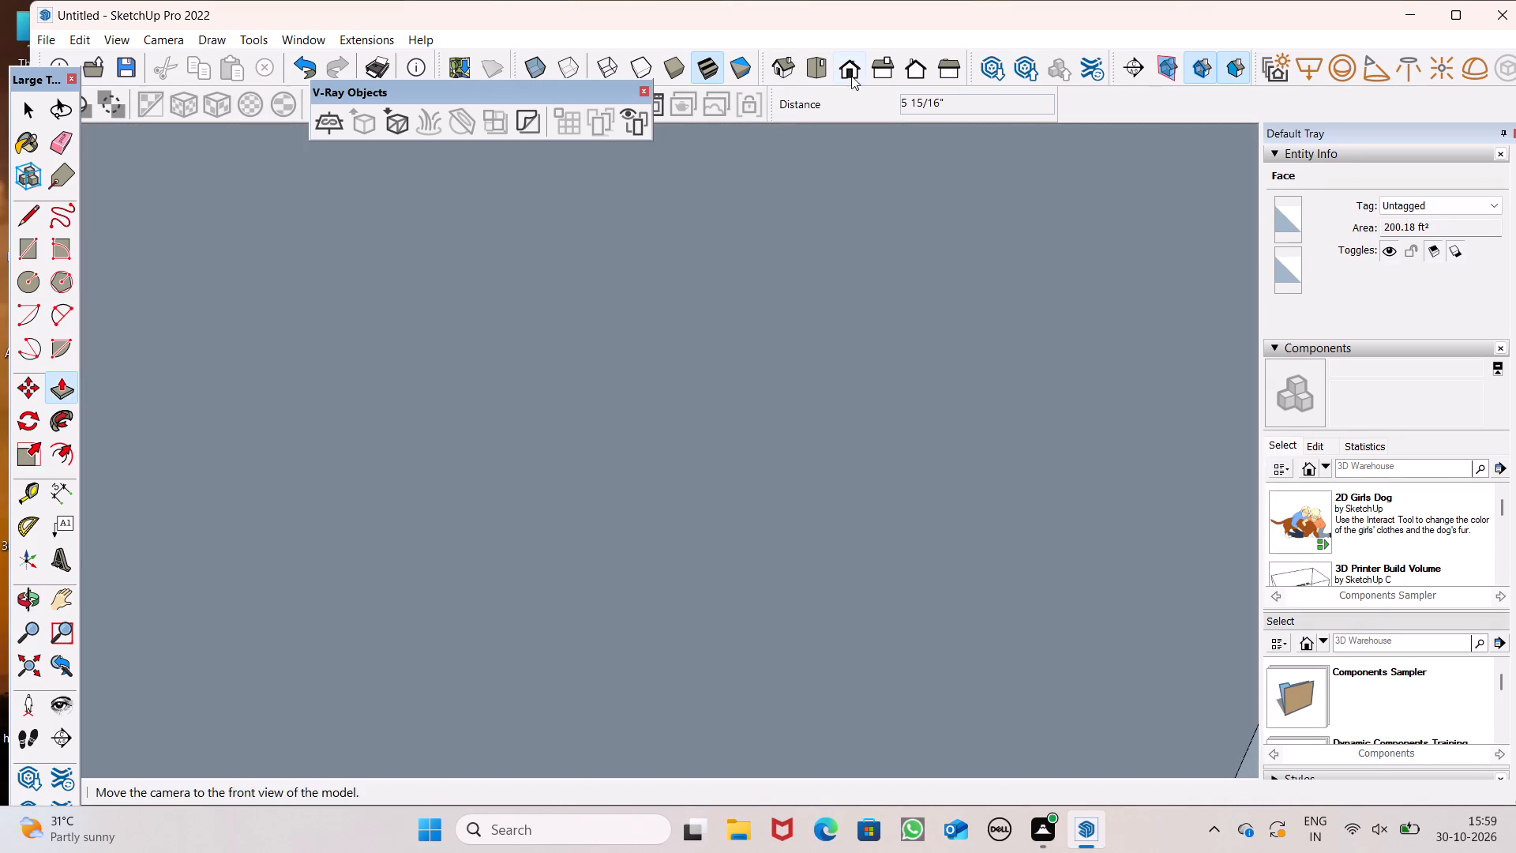
{"action": "left_click", "coordinate": [856, 72]}
{"action": "scroll", "coordinate": [797, 295], "scroll_direction": "down", "scroll_amount": 6}
{"action": "scroll", "coordinate": [735, 410], "scroll_direction": "down", "scroll_amount": 3}
{"action": "middle_click", "coordinate": [741, 411]}
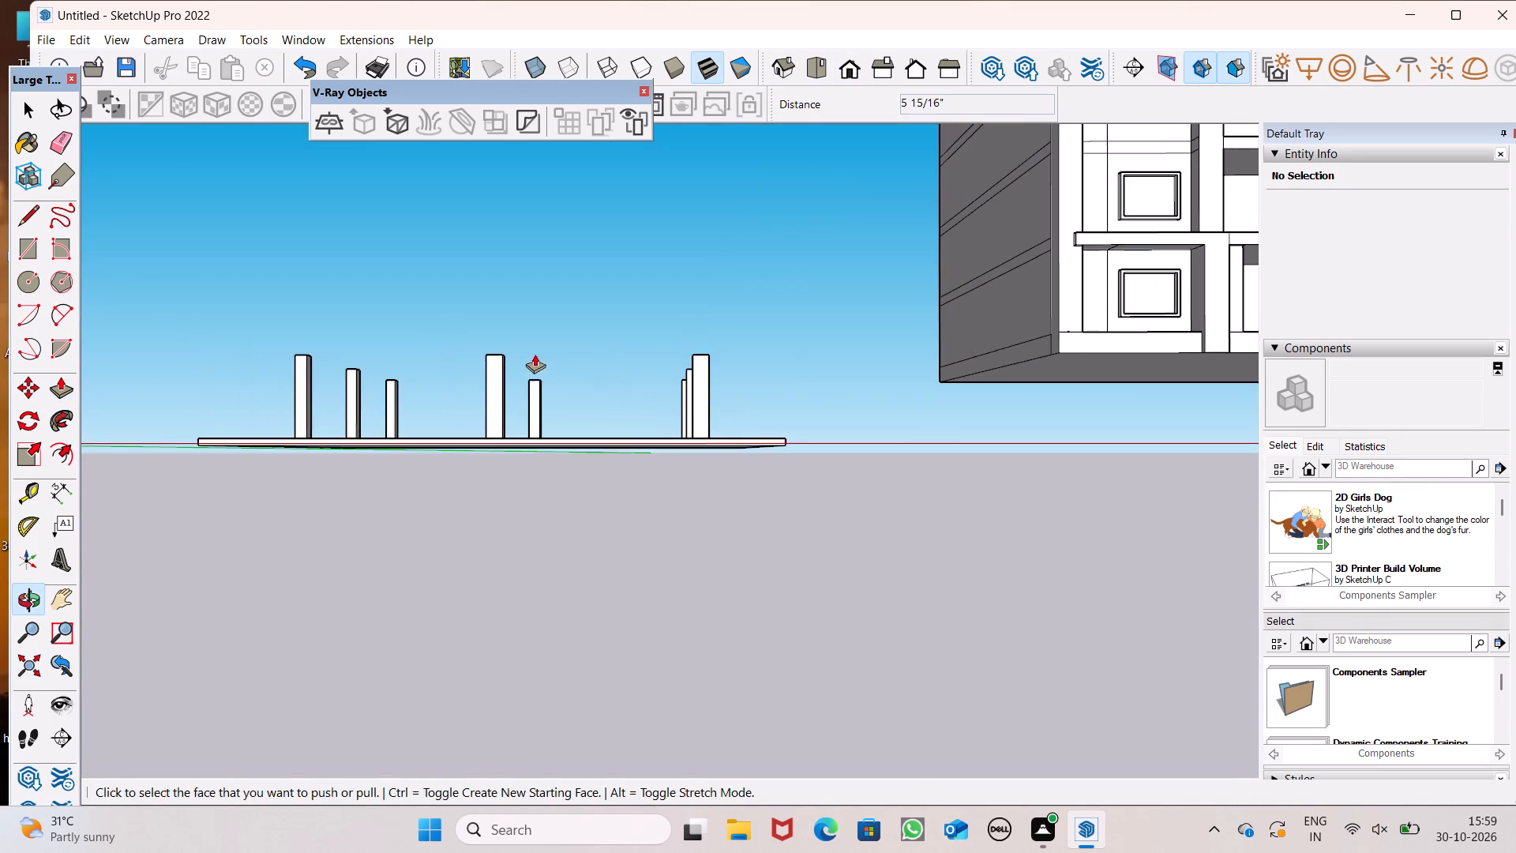
{"action": "scroll", "coordinate": [501, 369], "scroll_direction": "down", "scroll_amount": 12}
{"action": "scroll", "coordinate": [757, 329], "scroll_direction": "up", "scroll_amount": 9}
{"action": "middle_click_drag", "start_coordinate": [741, 382], "coordinate": [720, 487]}
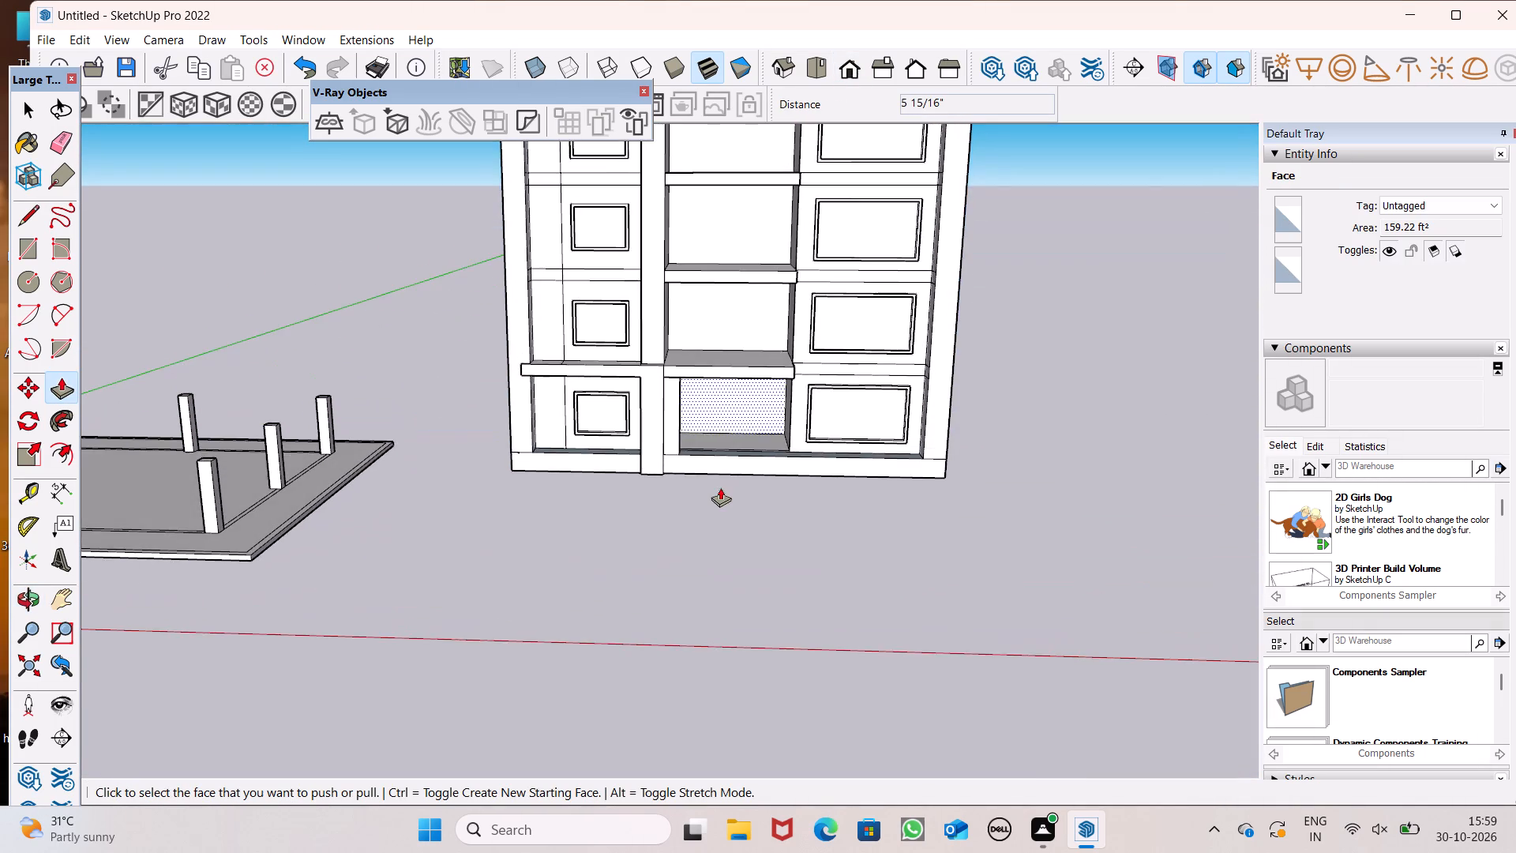
{"action": "scroll", "coordinate": [711, 474], "scroll_direction": "up", "scroll_amount": 6}
{"action": "scroll", "coordinate": [674, 374], "scroll_direction": "down", "scroll_amount": 5}
{"action": "scroll", "coordinate": [675, 427], "scroll_direction": "up", "scroll_amount": 5}
{"action": "scroll", "coordinate": [654, 408], "scroll_direction": "down", "scroll_amount": 2}
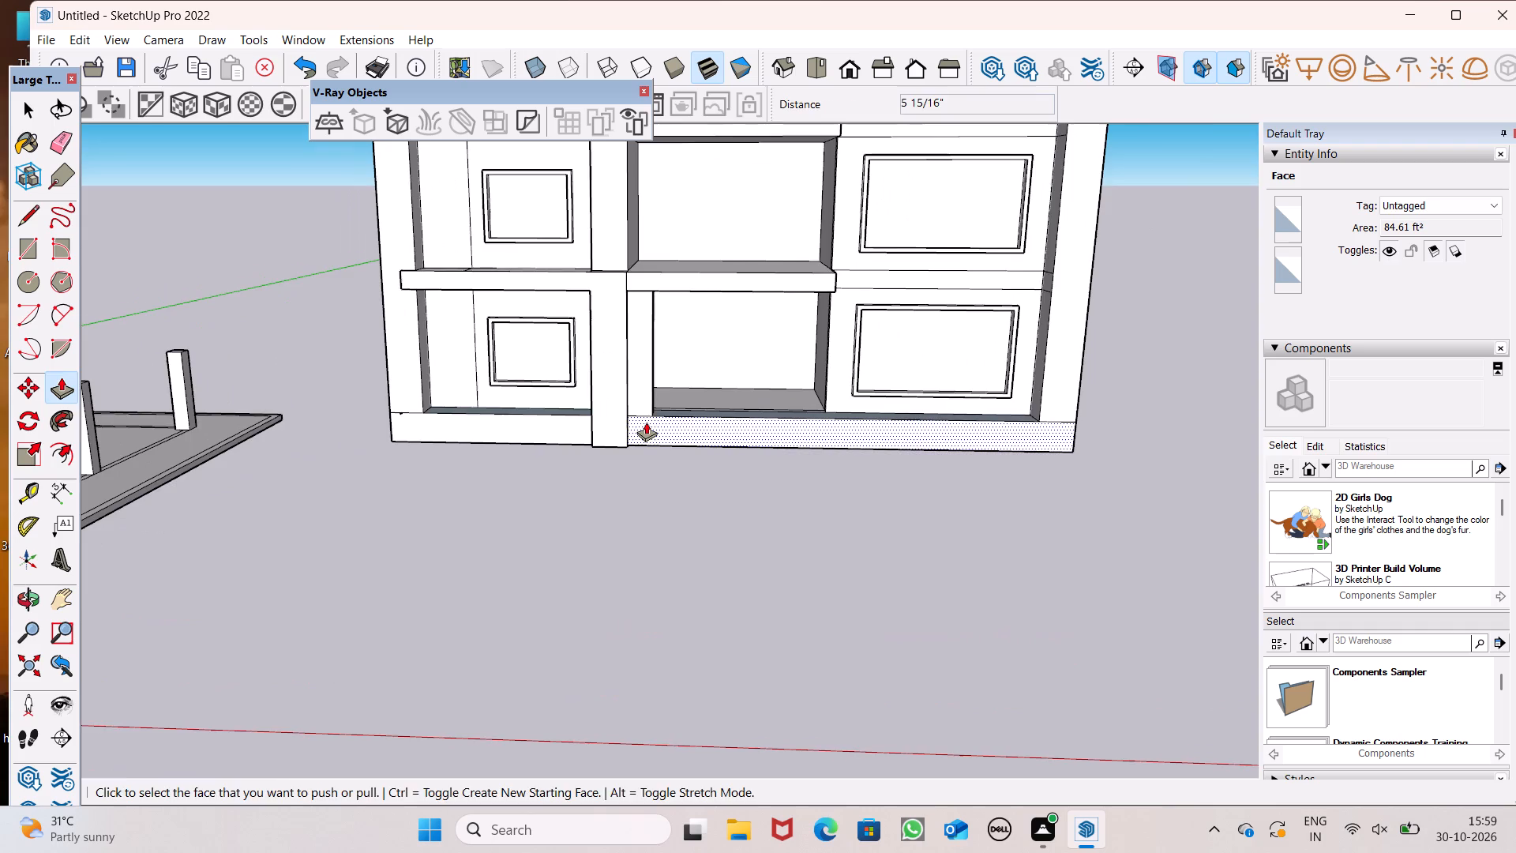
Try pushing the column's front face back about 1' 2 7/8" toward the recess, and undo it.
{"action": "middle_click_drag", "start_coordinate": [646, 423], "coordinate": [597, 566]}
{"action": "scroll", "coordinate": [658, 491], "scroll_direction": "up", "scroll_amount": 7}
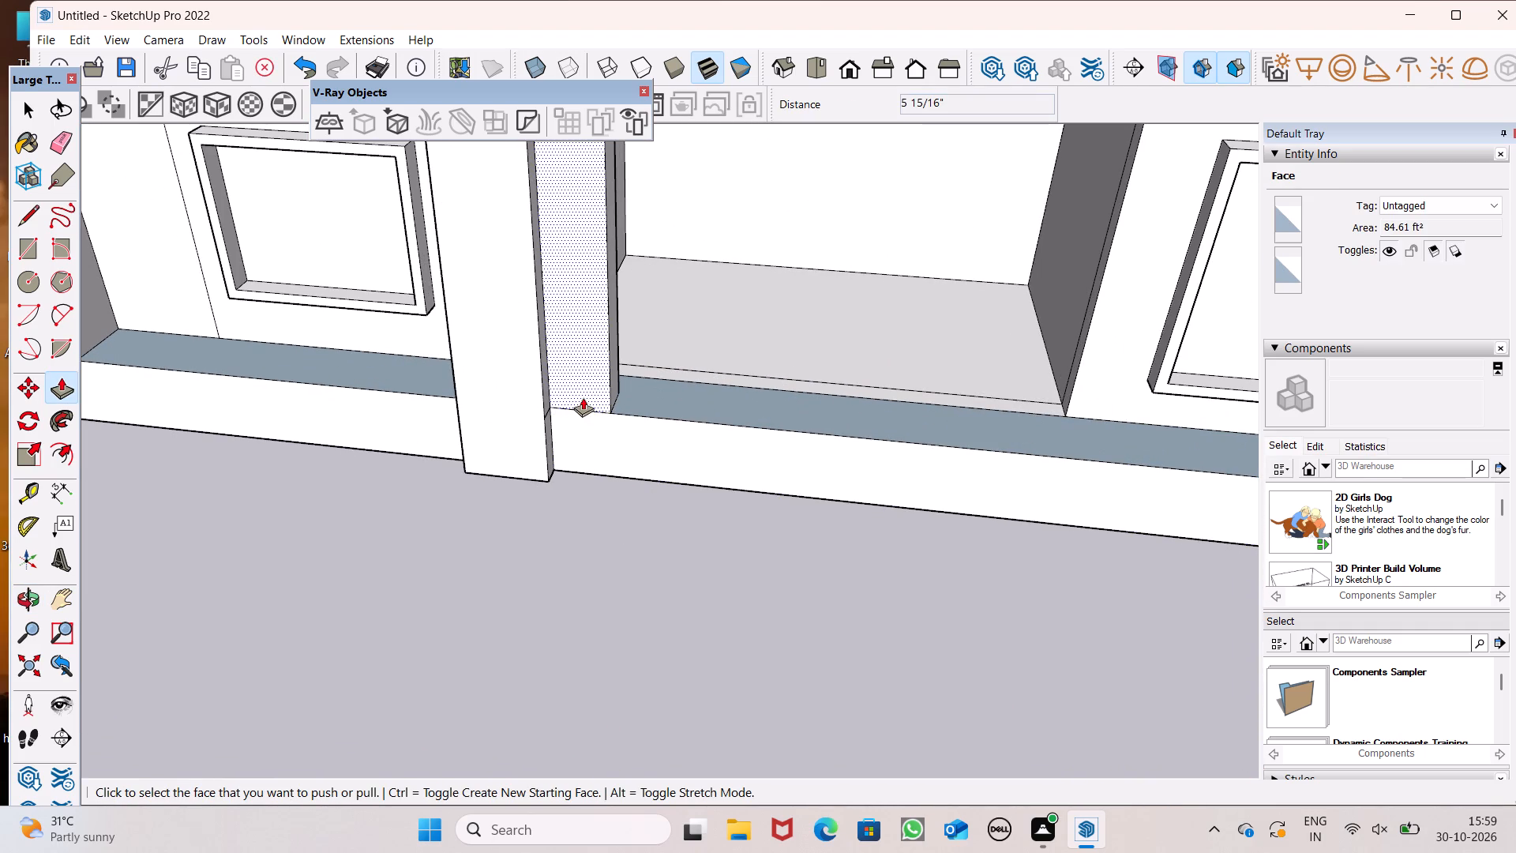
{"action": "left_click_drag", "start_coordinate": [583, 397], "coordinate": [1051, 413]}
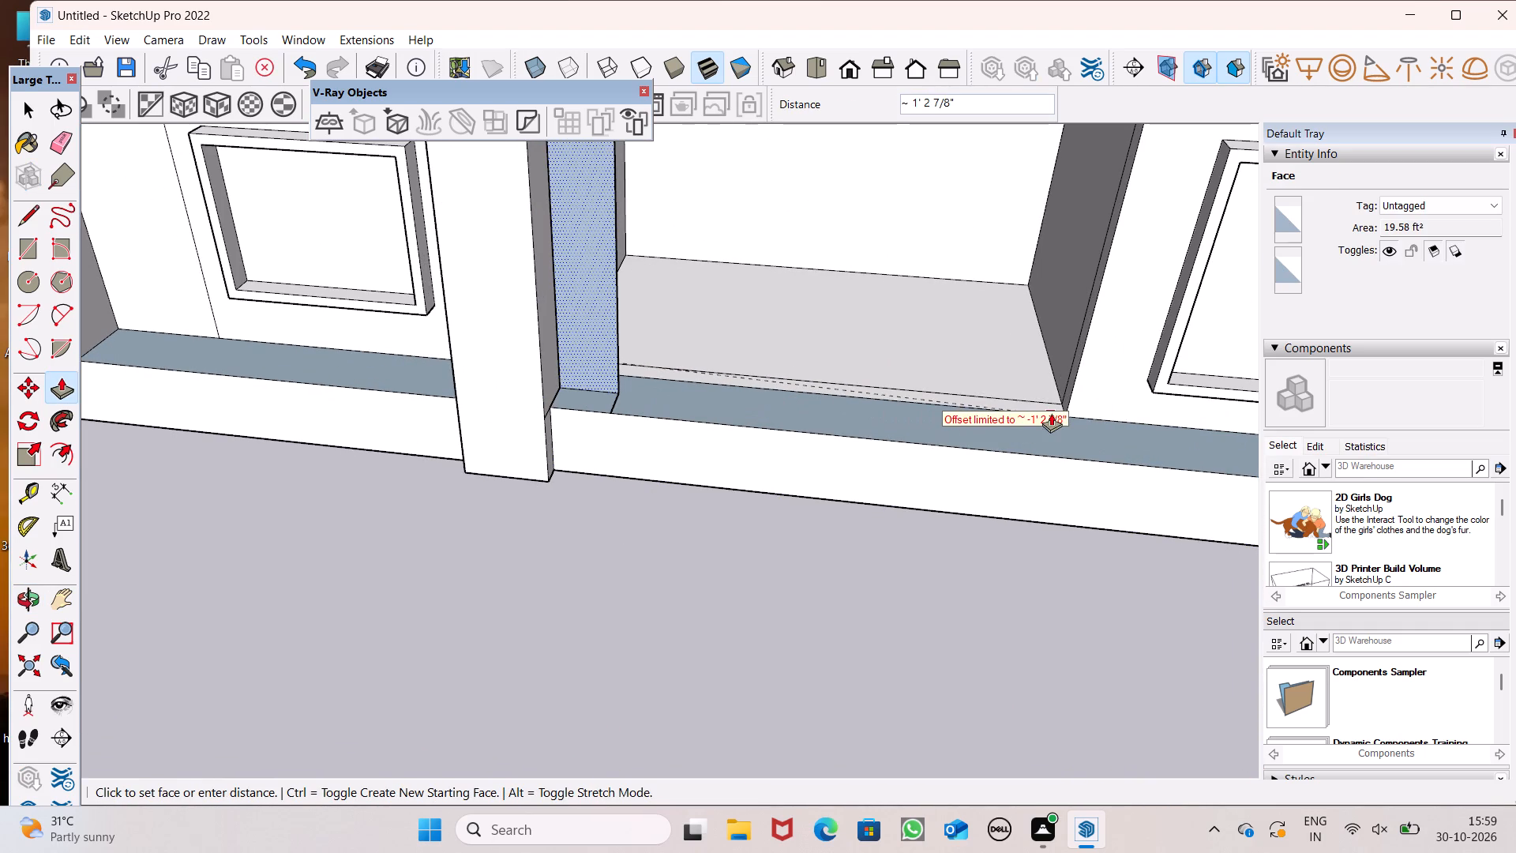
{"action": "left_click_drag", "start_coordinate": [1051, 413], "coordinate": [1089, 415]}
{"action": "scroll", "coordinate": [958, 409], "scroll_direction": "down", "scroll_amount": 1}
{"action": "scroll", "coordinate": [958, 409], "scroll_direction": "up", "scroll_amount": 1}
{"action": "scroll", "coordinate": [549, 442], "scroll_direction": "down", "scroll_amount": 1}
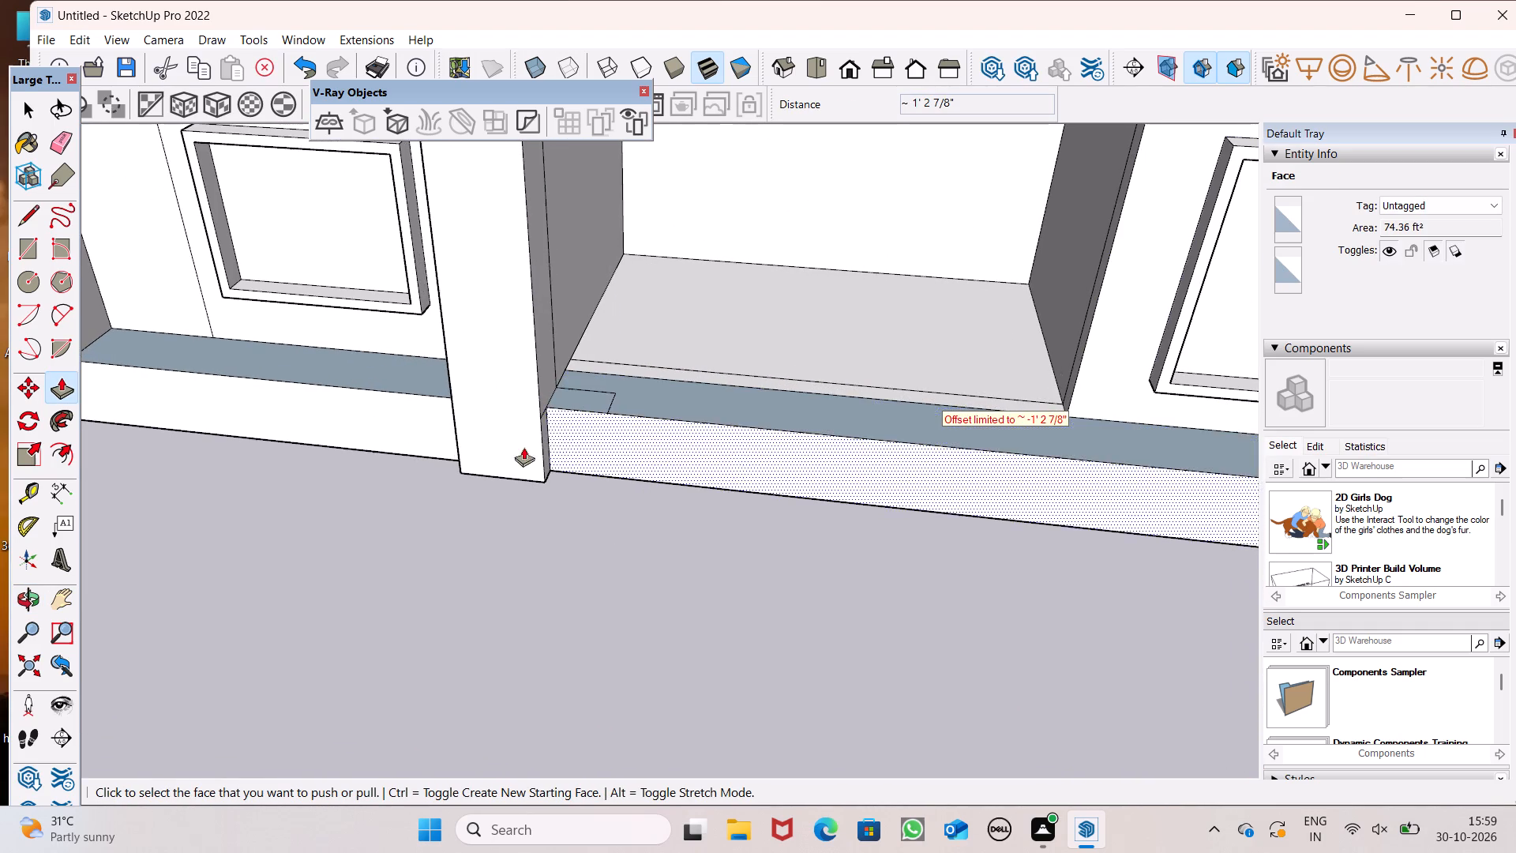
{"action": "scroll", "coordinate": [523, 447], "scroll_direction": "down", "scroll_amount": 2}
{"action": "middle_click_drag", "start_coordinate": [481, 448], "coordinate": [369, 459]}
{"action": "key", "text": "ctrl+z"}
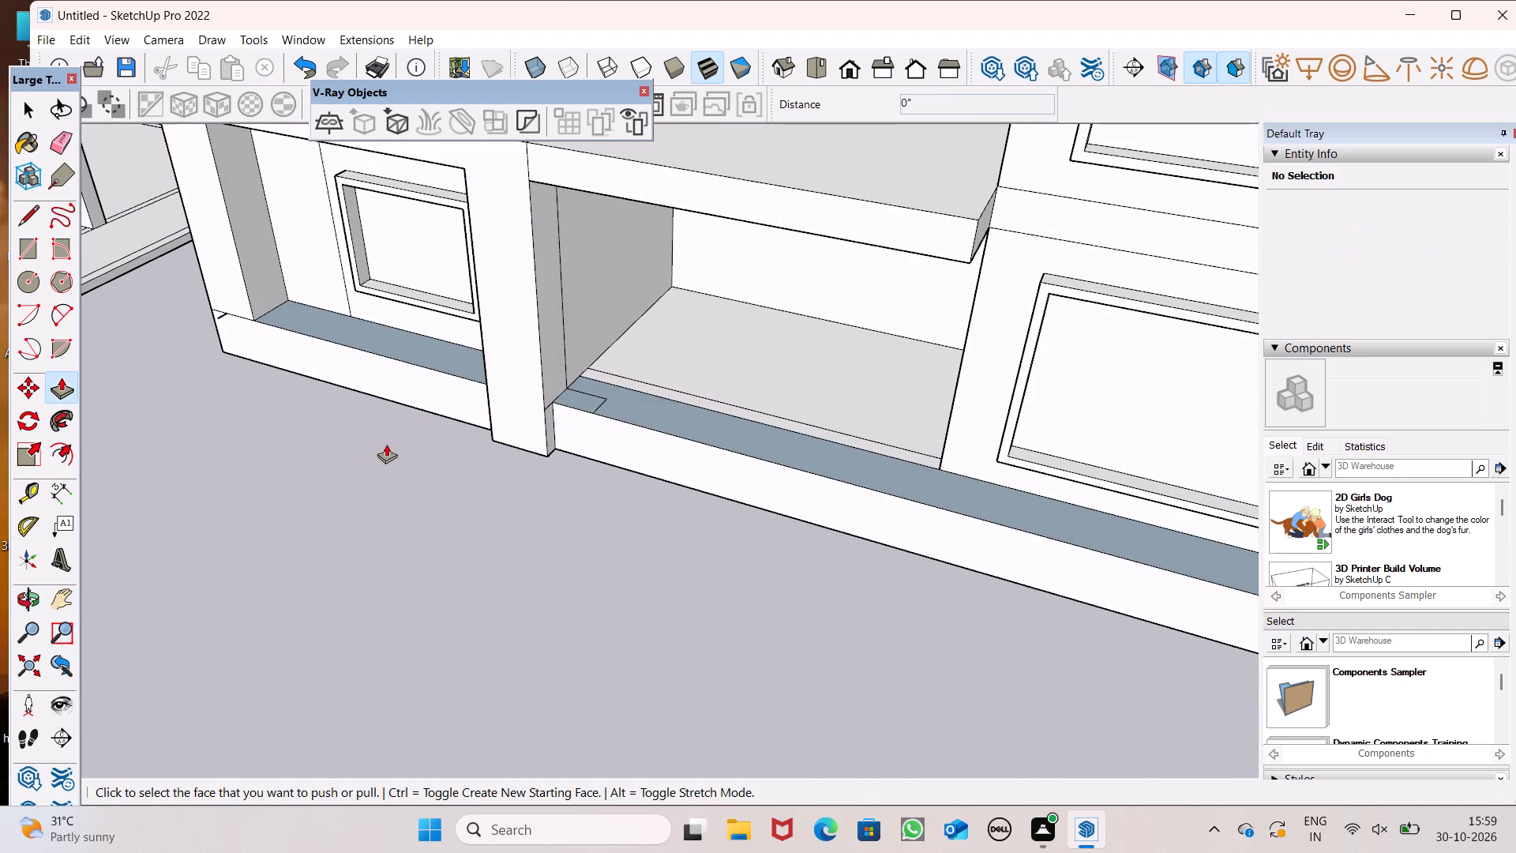
Extend the column's back face about 1' 1 3/4" inward to the inner edge of the plinth ledge.
{"action": "middle_click_drag", "start_coordinate": [643, 434], "coordinate": [493, 382]}
{"action": "scroll", "coordinate": [497, 378], "scroll_direction": "up", "scroll_amount": 7}
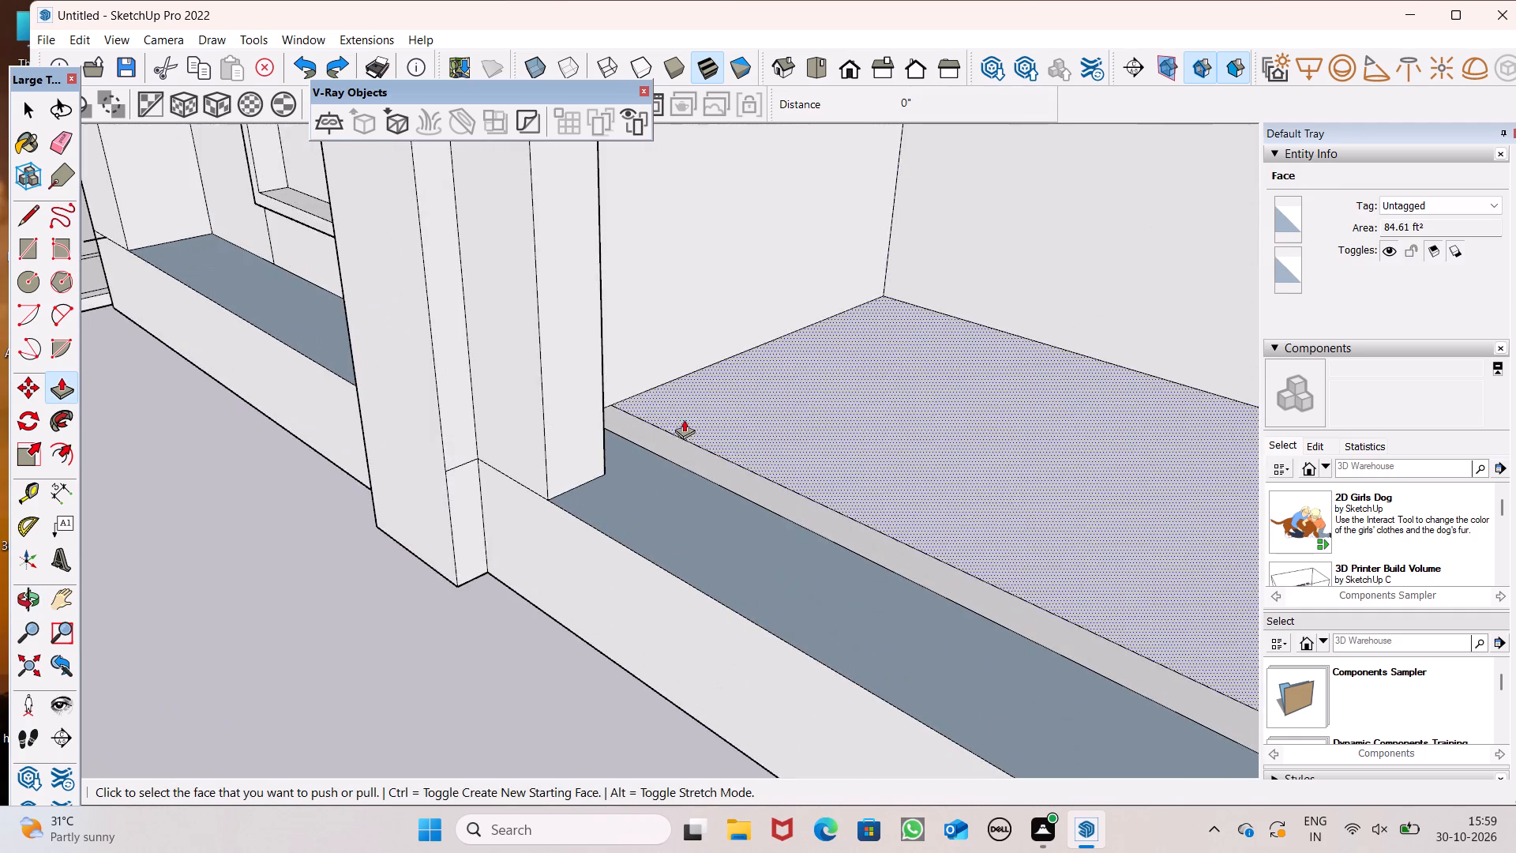
{"action": "scroll", "coordinate": [684, 419], "scroll_direction": "up", "scroll_amount": 2}
{"action": "middle_click_drag", "start_coordinate": [683, 430], "coordinate": [477, 446]}
{"action": "scroll", "coordinate": [464, 438], "scroll_direction": "up", "scroll_amount": 5}
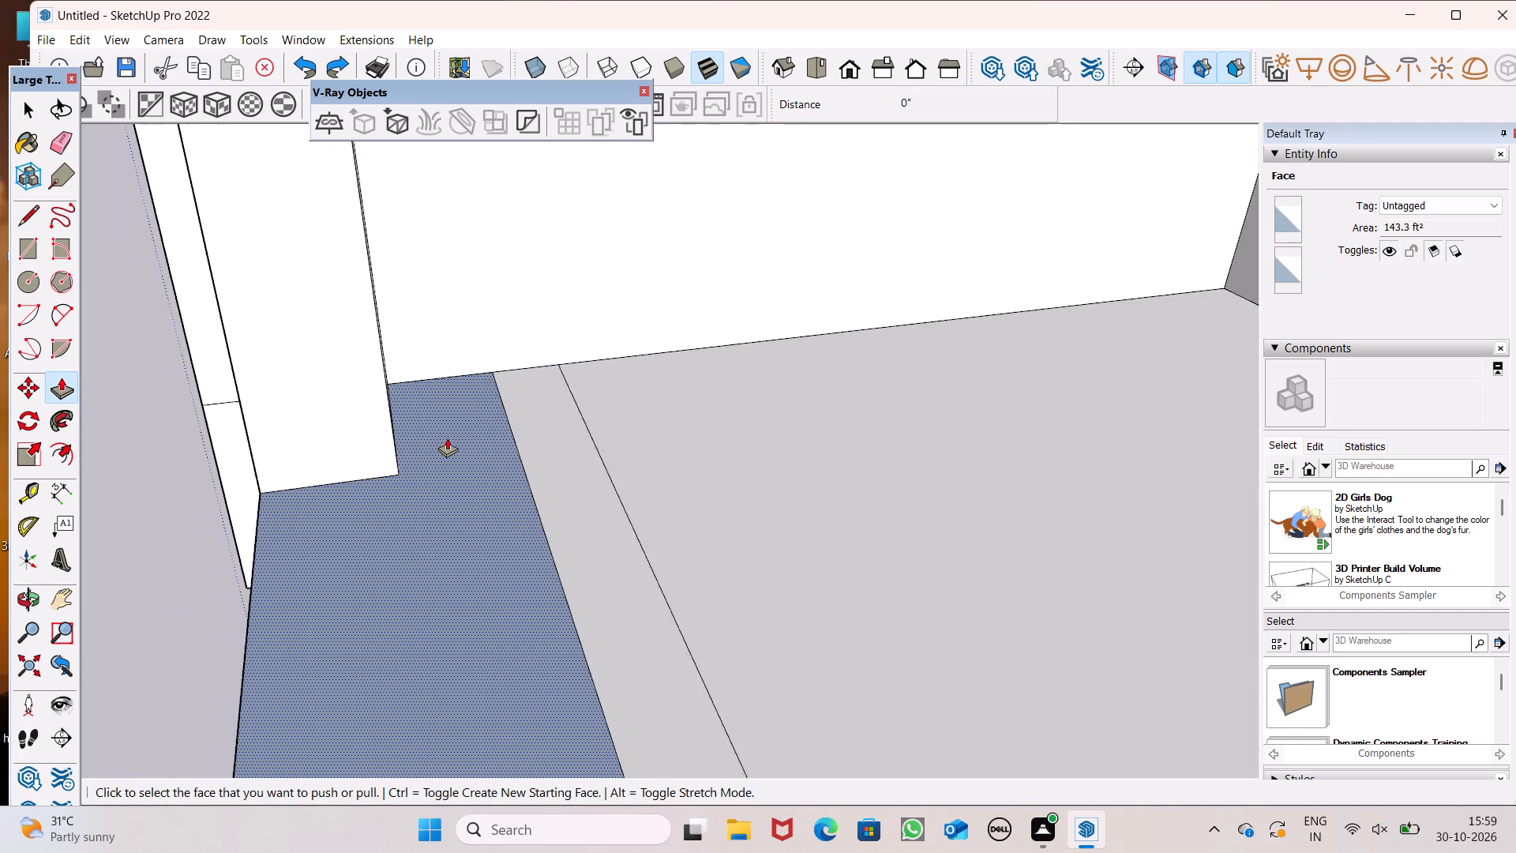
{"action": "scroll", "coordinate": [447, 438], "scroll_direction": "up", "scroll_amount": 2}
{"action": "middle_click_drag", "start_coordinate": [412, 444], "coordinate": [386, 449]}
{"action": "scroll", "coordinate": [412, 444], "scroll_direction": "up", "scroll_amount": 1}
{"action": "left_click_drag", "start_coordinate": [367, 420], "coordinate": [497, 458]}
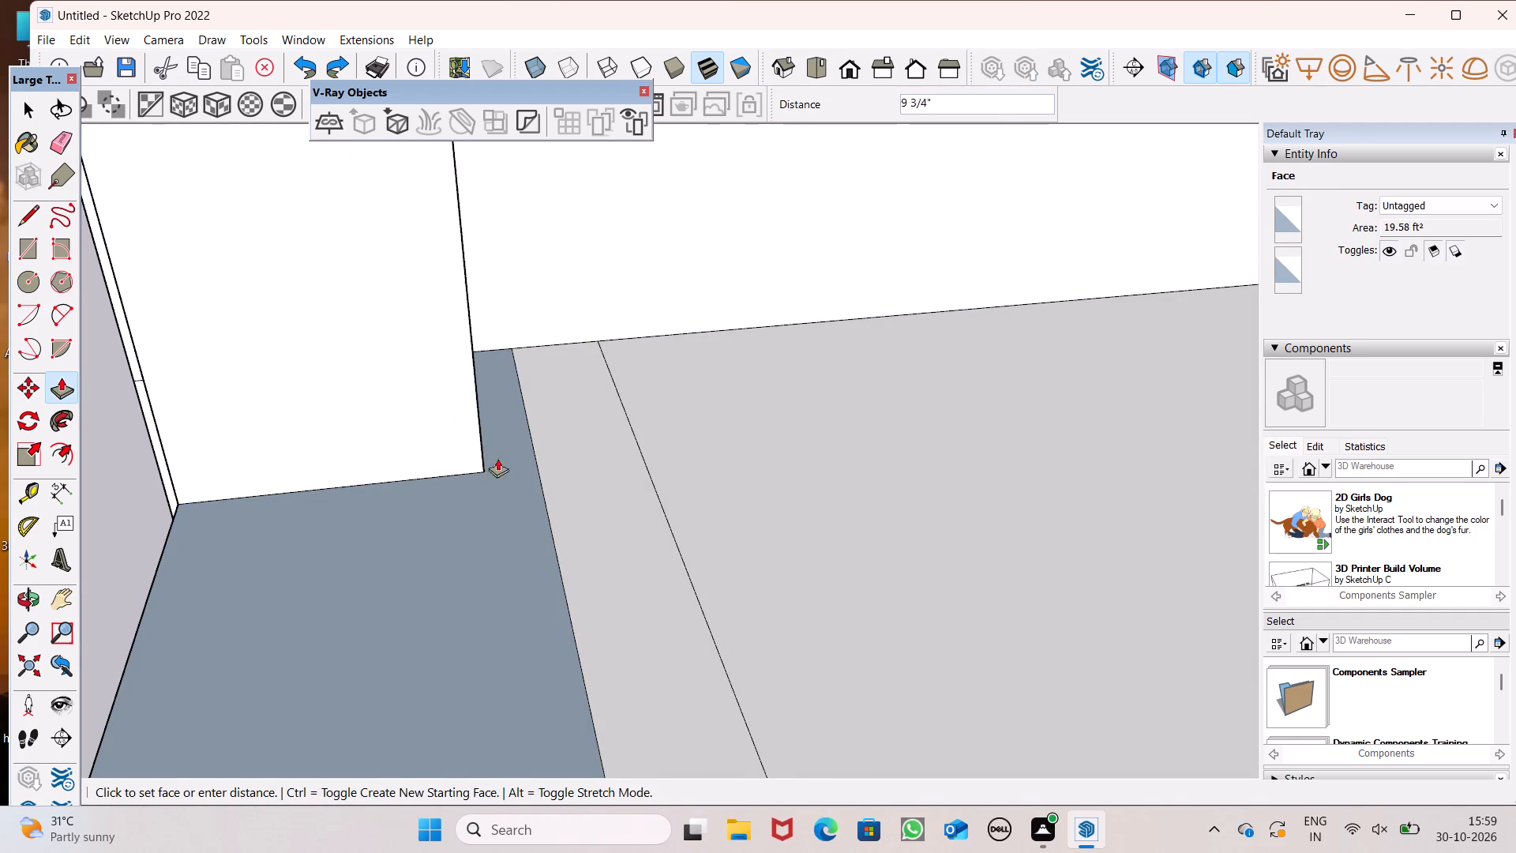
{"action": "left_click_drag", "start_coordinate": [497, 458], "coordinate": [554, 479]}
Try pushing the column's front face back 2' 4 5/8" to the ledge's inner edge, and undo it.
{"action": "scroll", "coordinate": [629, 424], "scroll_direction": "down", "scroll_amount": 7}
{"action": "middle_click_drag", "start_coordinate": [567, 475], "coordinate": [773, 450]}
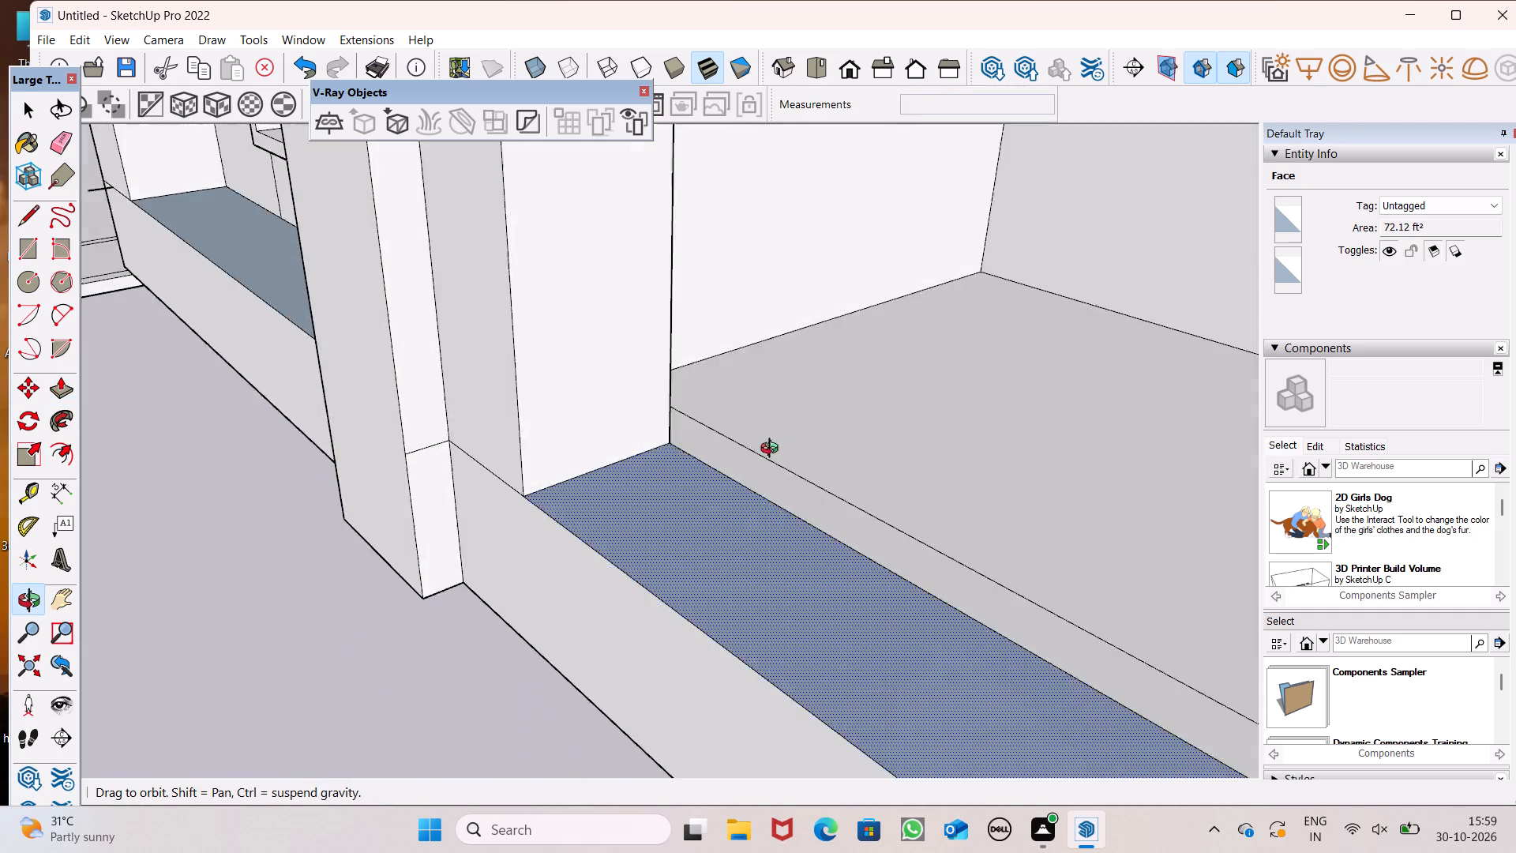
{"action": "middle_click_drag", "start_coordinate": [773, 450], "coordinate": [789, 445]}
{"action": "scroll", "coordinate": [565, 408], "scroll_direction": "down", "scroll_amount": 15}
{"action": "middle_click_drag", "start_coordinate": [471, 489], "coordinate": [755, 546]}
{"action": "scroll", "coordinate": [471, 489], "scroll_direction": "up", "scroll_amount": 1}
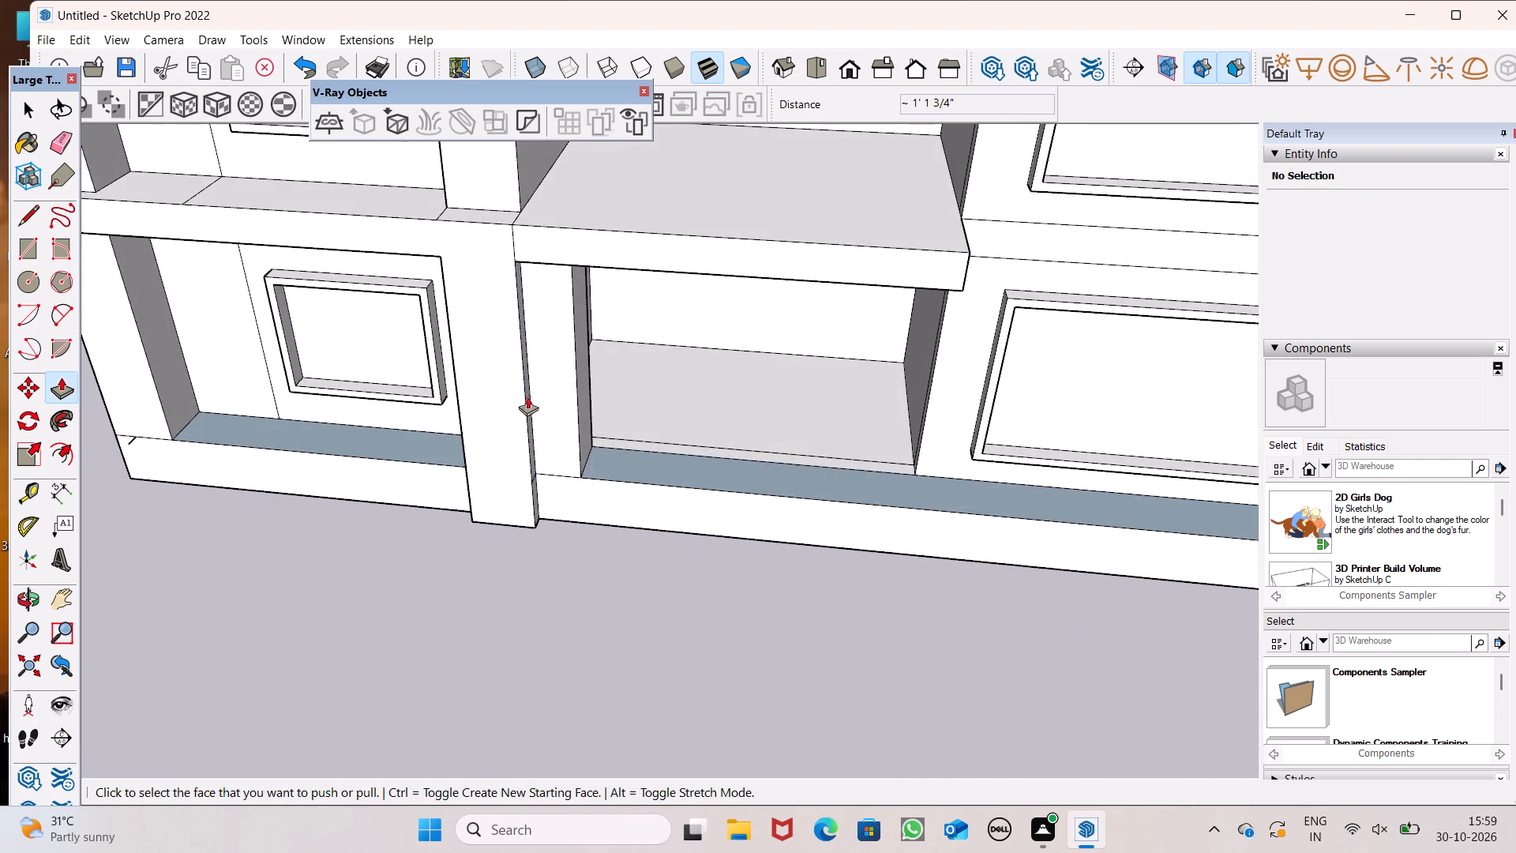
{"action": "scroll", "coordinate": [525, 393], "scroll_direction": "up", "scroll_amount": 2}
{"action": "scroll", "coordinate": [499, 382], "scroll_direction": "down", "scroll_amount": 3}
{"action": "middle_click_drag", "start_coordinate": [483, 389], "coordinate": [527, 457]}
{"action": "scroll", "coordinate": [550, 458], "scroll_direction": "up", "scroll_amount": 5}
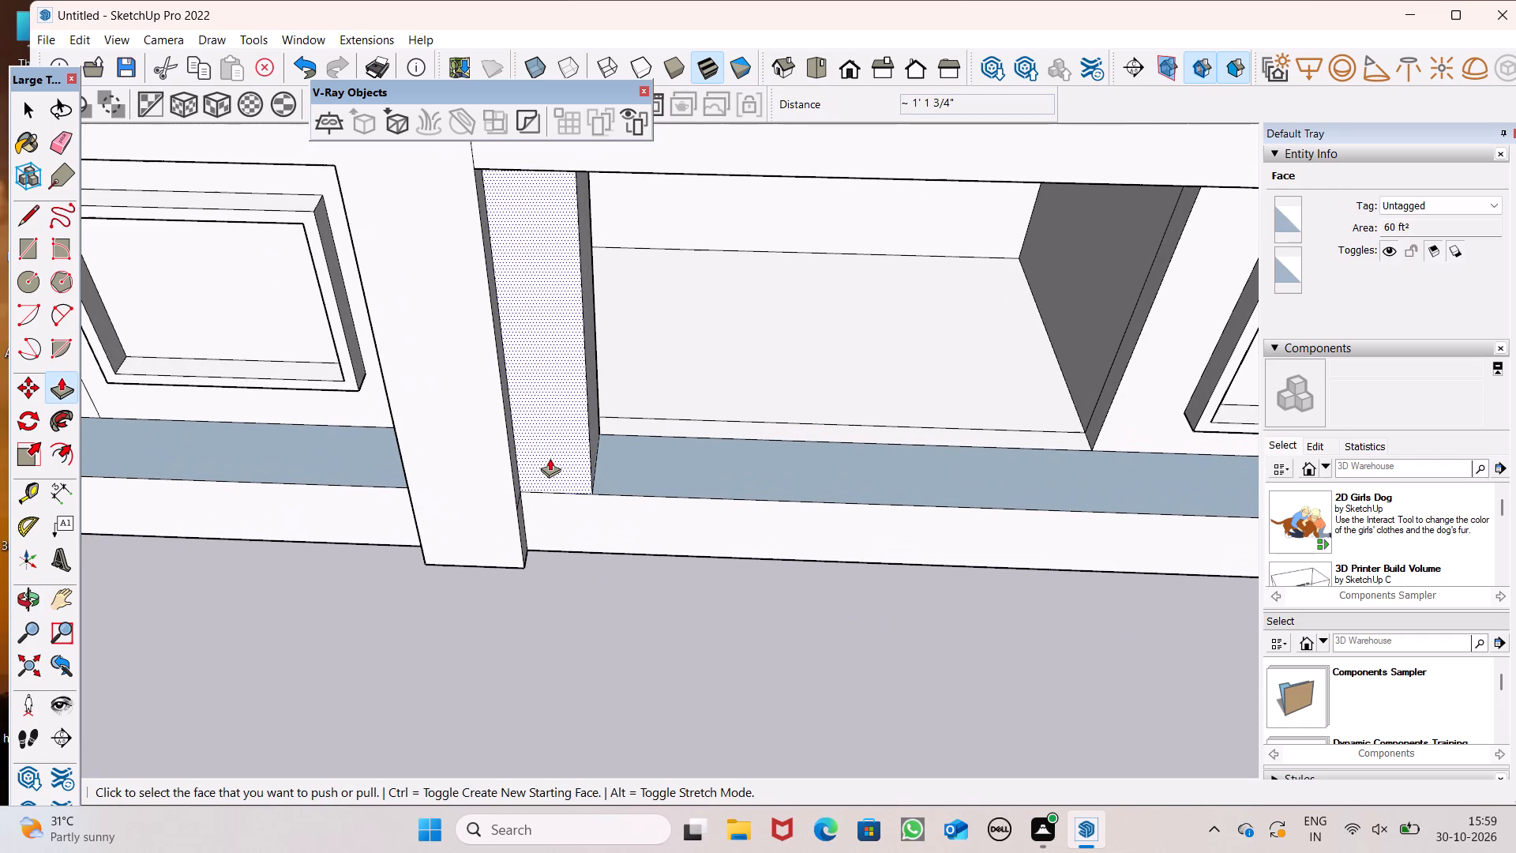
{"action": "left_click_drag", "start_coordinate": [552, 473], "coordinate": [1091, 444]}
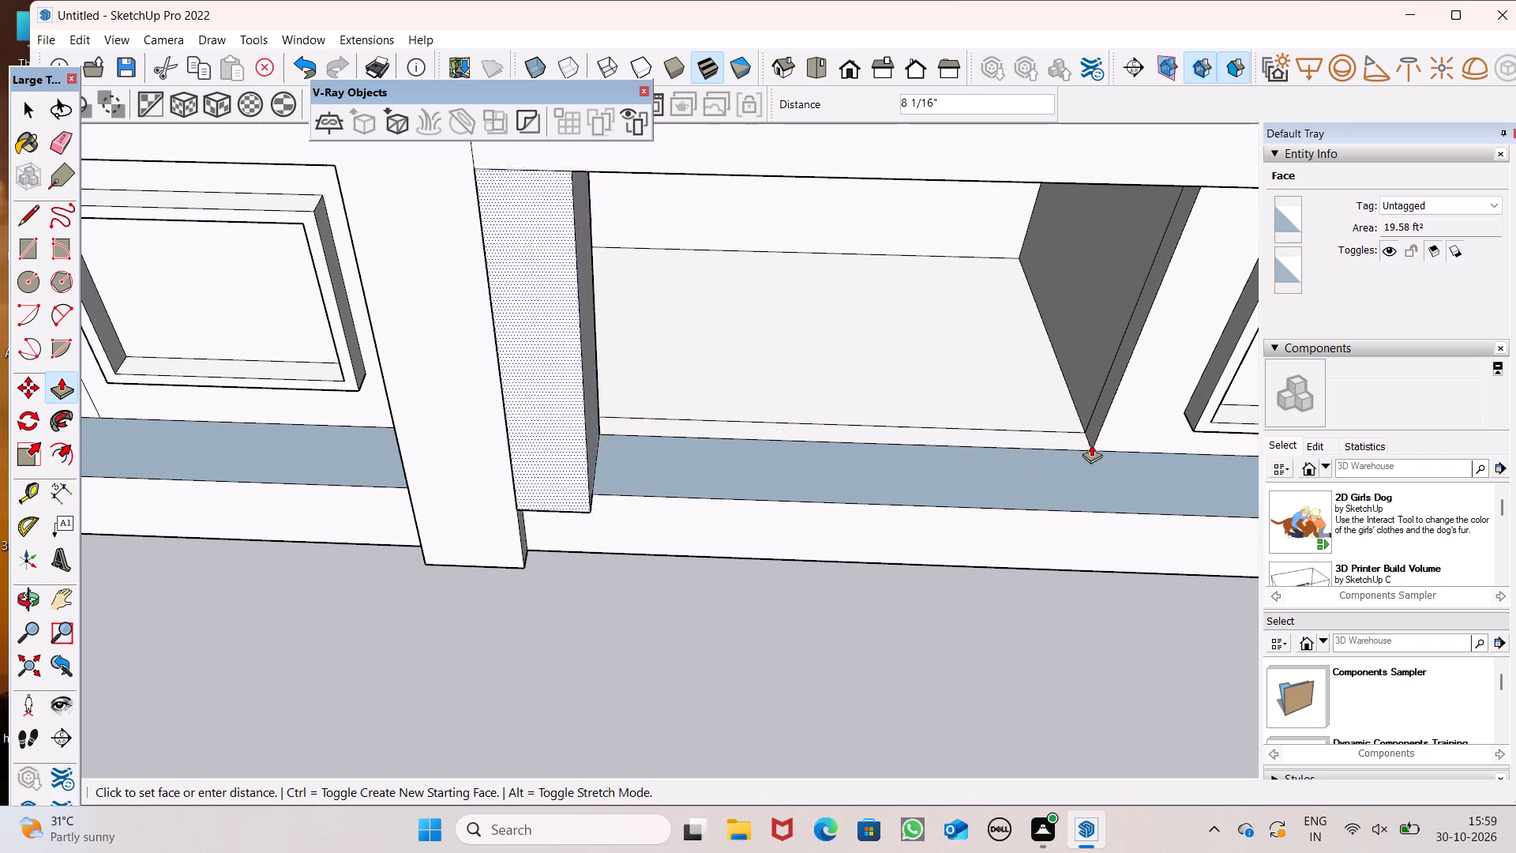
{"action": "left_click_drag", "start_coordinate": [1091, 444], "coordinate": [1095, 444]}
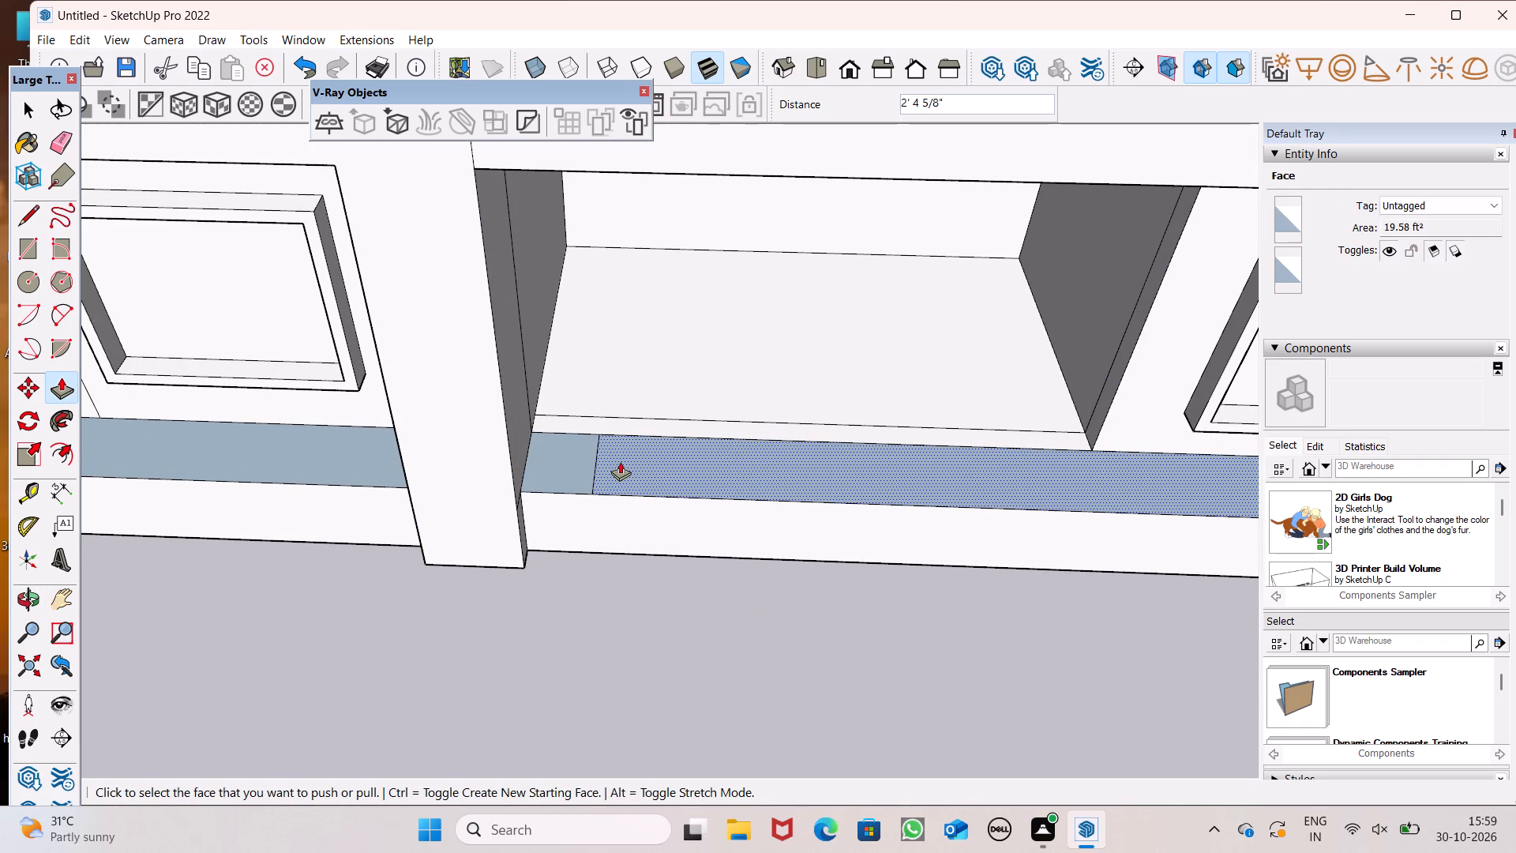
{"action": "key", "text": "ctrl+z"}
Extend the column's back face past the plinth ledge onto the recess floor, finishing with a 9 1/4" pull.
{"action": "scroll", "coordinate": [508, 450], "scroll_direction": "down", "scroll_amount": 3}
{"action": "middle_click_drag", "start_coordinate": [578, 449], "coordinate": [239, 383]}
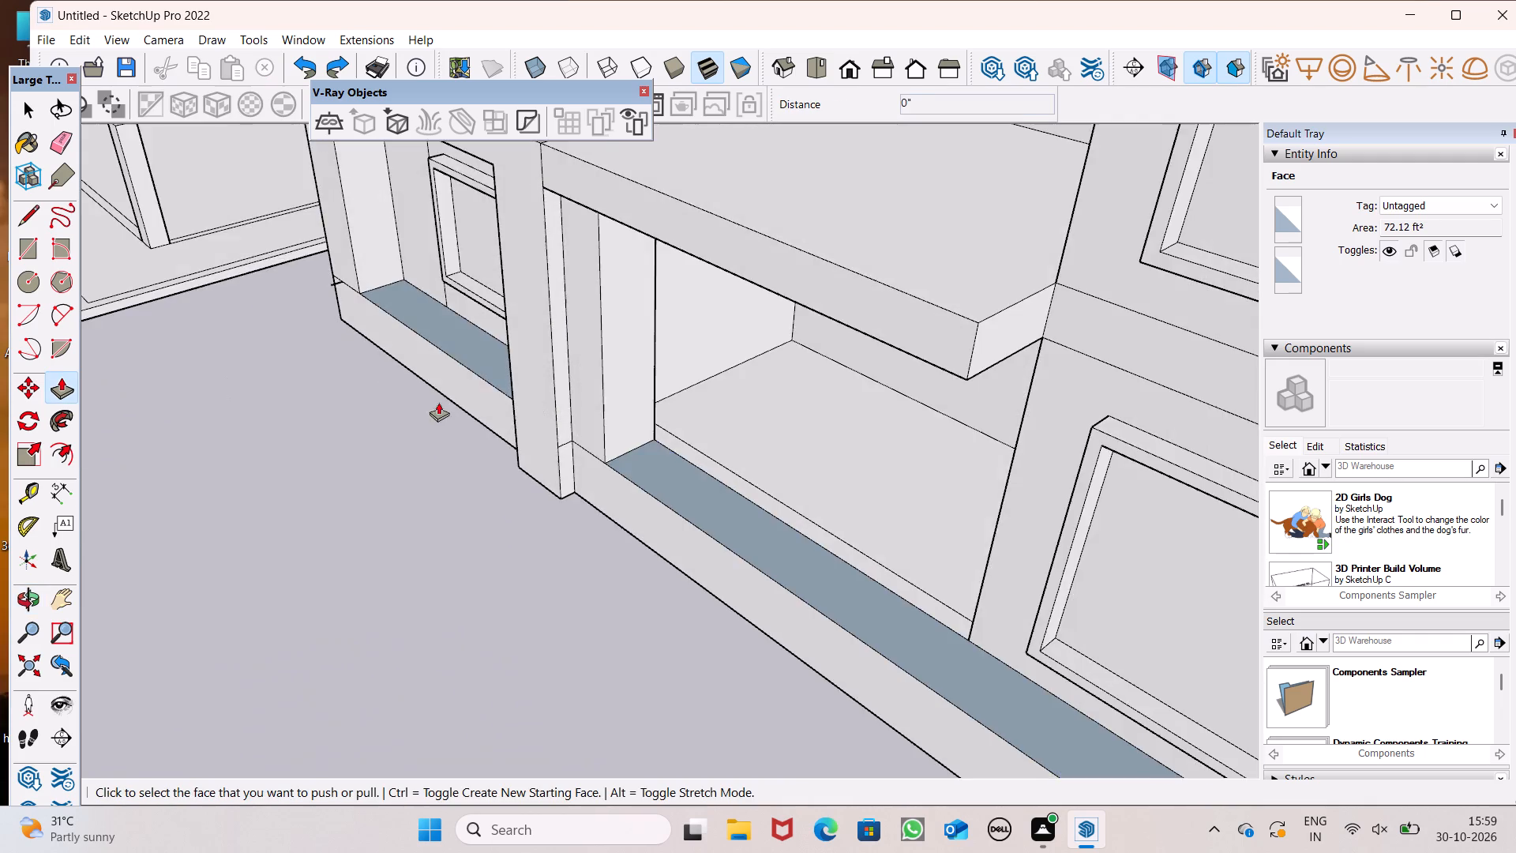
{"action": "scroll", "coordinate": [592, 445], "scroll_direction": "up", "scroll_amount": 8}
{"action": "middle_click_drag", "start_coordinate": [737, 414], "coordinate": [520, 408]}
{"action": "scroll", "coordinate": [562, 407], "scroll_direction": "up", "scroll_amount": 3}
{"action": "scroll", "coordinate": [562, 407], "scroll_direction": "down", "scroll_amount": 1}
{"action": "scroll", "coordinate": [562, 407], "scroll_direction": "up", "scroll_amount": 3}
{"action": "middle_click_drag", "start_coordinate": [599, 465], "coordinate": [497, 509]}
{"action": "left_click_drag", "start_coordinate": [529, 389], "coordinate": [528, 389]}
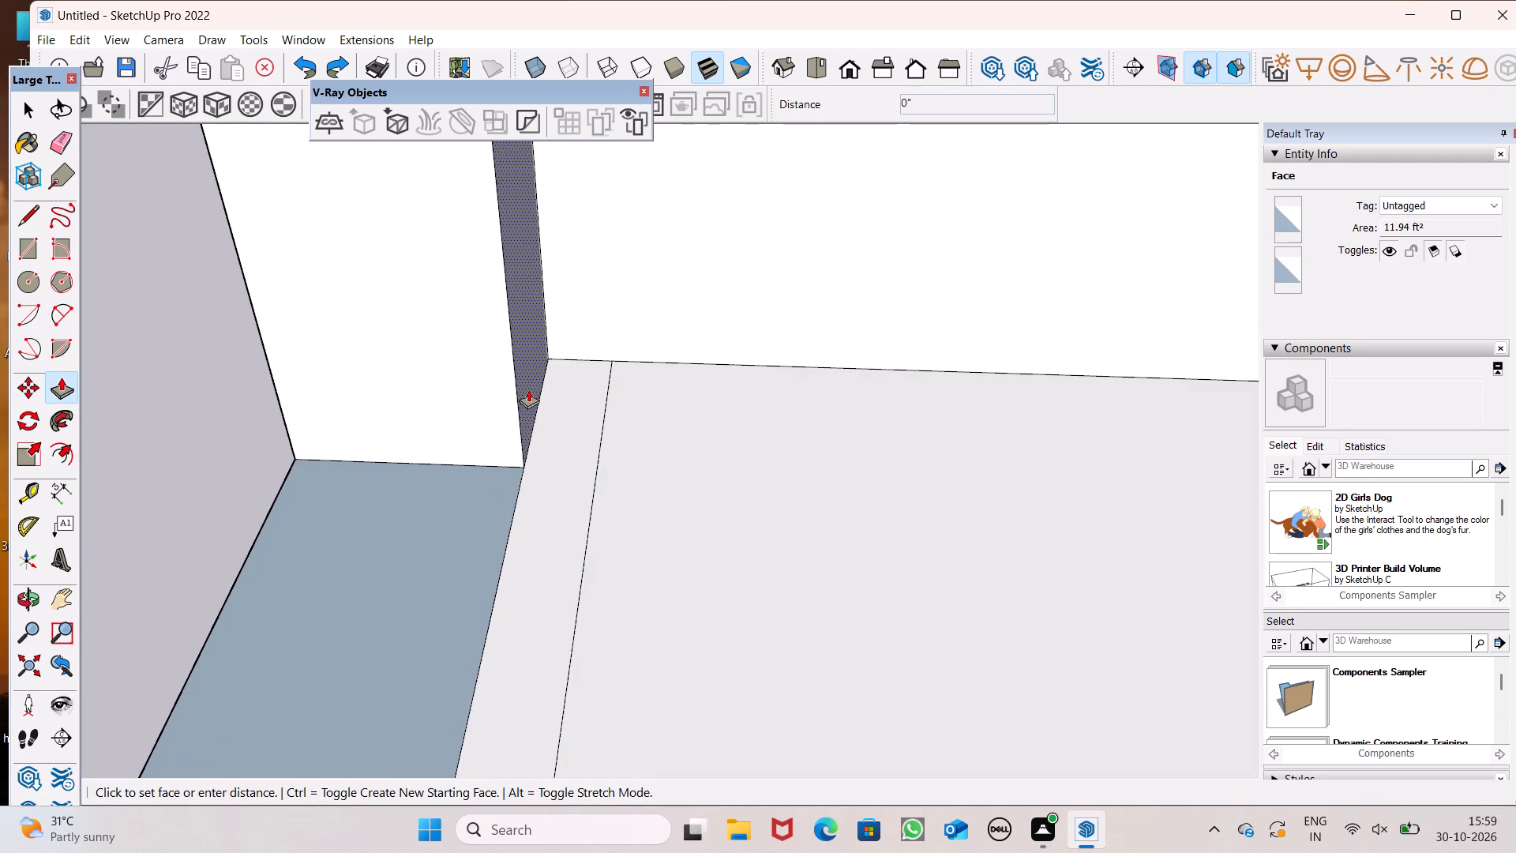
{"action": "left_click_drag", "start_coordinate": [528, 389], "coordinate": [621, 411]}
{"action": "left_click_drag", "start_coordinate": [602, 388], "coordinate": [675, 404]}
Push the column's front face back 2' 4 5/8" so it stands at the recess floor's front edge.
{"action": "scroll", "coordinate": [670, 385], "scroll_direction": "down", "scroll_amount": 3}
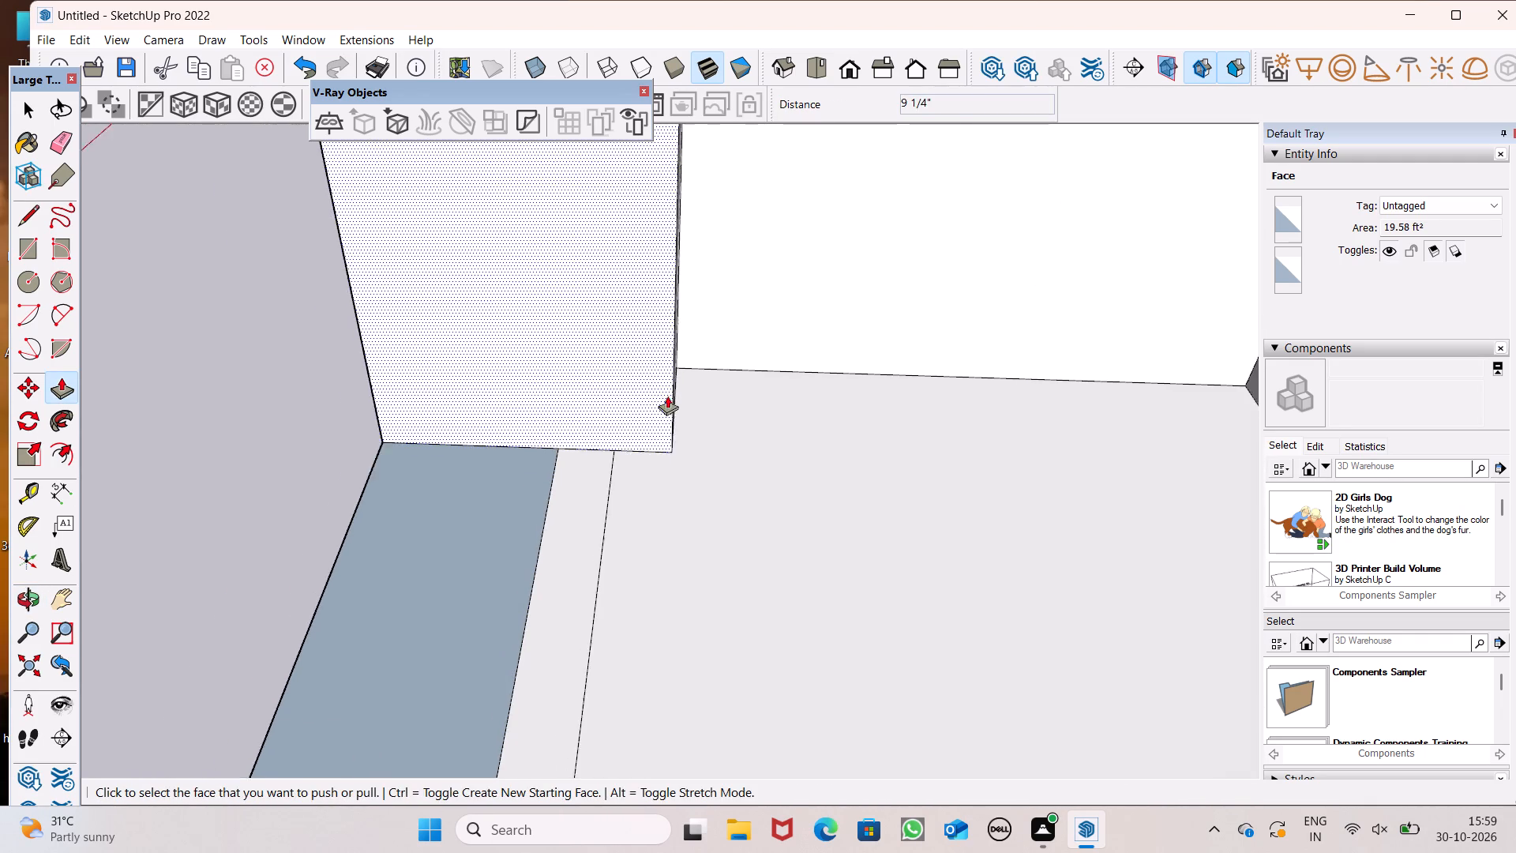
{"action": "scroll", "coordinate": [667, 396], "scroll_direction": "down", "scroll_amount": 1}
{"action": "middle_click_drag", "start_coordinate": [579, 479], "coordinate": [872, 420]}
{"action": "scroll", "coordinate": [763, 416], "scroll_direction": "down", "scroll_amount": 6}
{"action": "middle_click_drag", "start_coordinate": [482, 499], "coordinate": [629, 533]}
{"action": "scroll", "coordinate": [482, 468], "scroll_direction": "down", "scroll_amount": 7}
{"action": "middle_click_drag", "start_coordinate": [452, 449], "coordinate": [659, 537]}
{"action": "scroll", "coordinate": [611, 475], "scroll_direction": "up", "scroll_amount": 6}
{"action": "left_click_drag", "start_coordinate": [499, 499], "coordinate": [545, 468]}
{"action": "scroll", "coordinate": [512, 464], "scroll_direction": "down", "scroll_amount": 2}
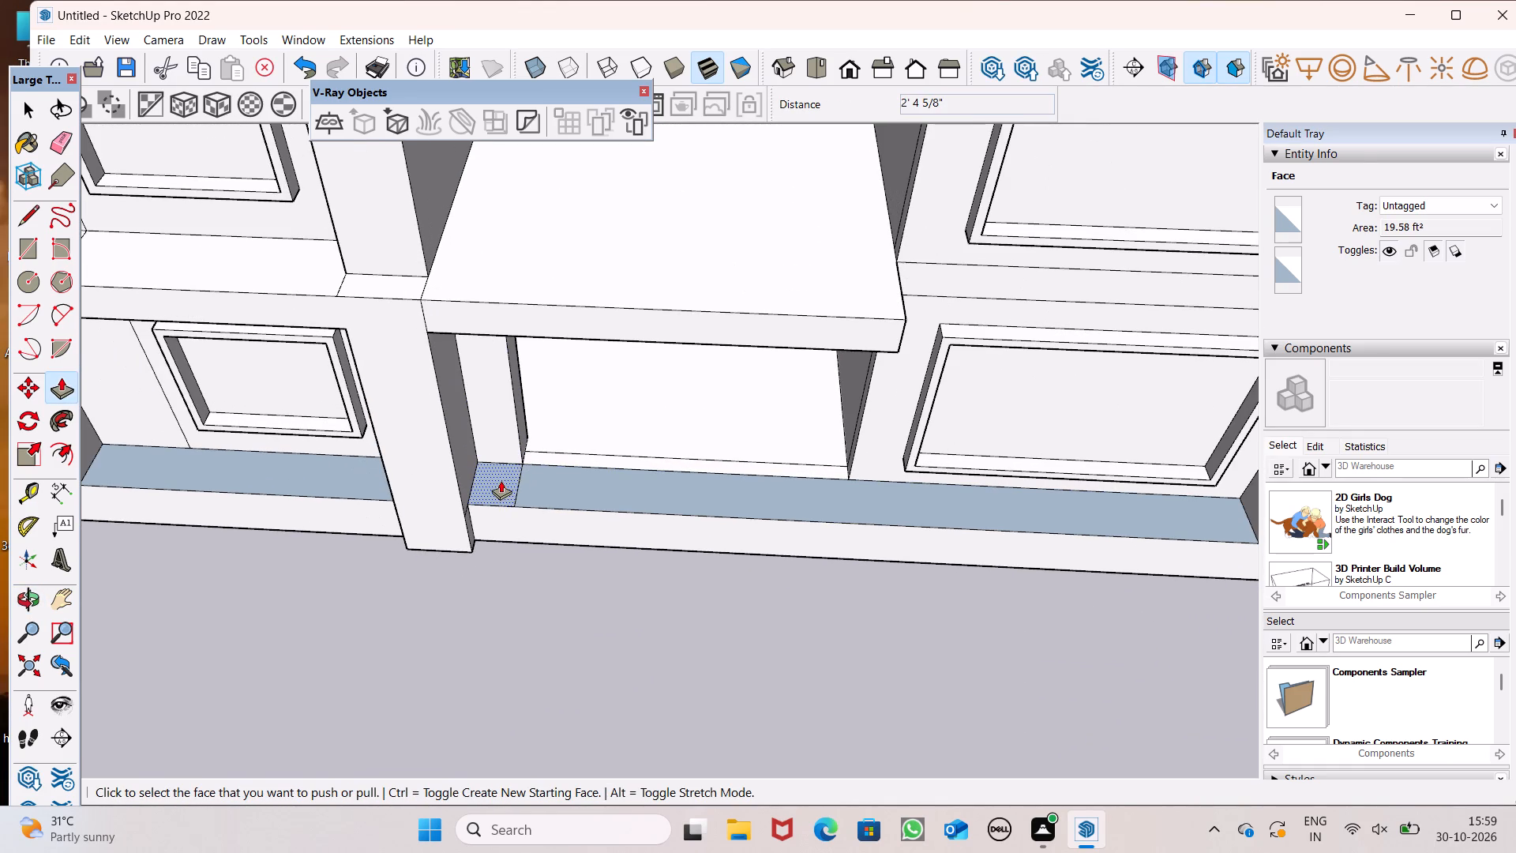
Raise the narrow strip along the front edge of the ground-floor recess floor by about 11".
{"action": "scroll", "coordinate": [461, 479], "scroll_direction": "down", "scroll_amount": 4}
{"action": "middle_click_drag", "start_coordinate": [528, 507], "coordinate": [523, 395]}
{"action": "scroll", "coordinate": [524, 396], "scroll_direction": "up", "scroll_amount": 1}
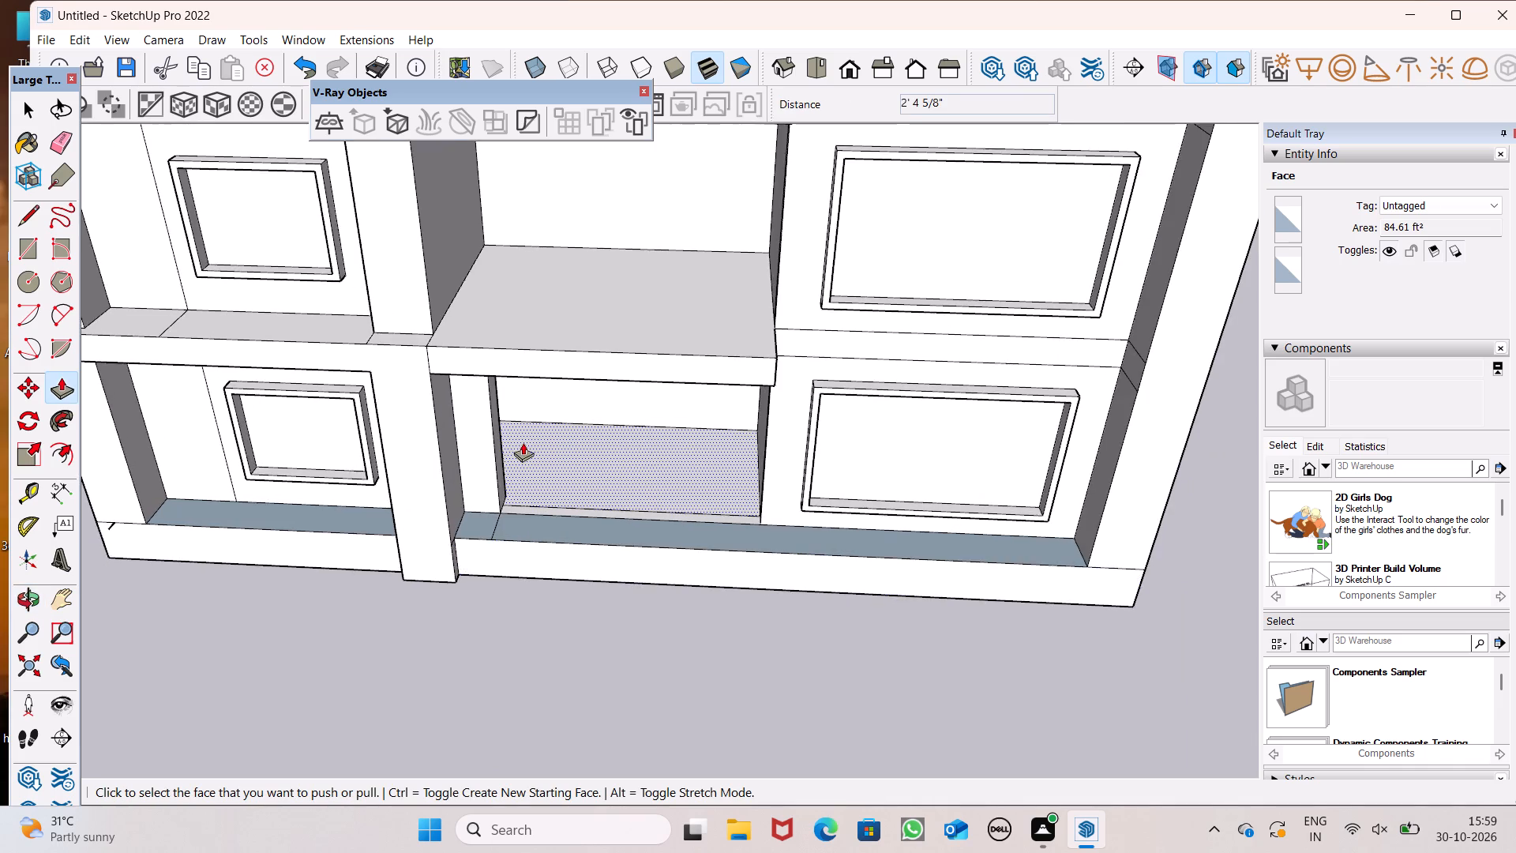
{"action": "scroll", "coordinate": [523, 442], "scroll_direction": "up", "scroll_amount": 5}
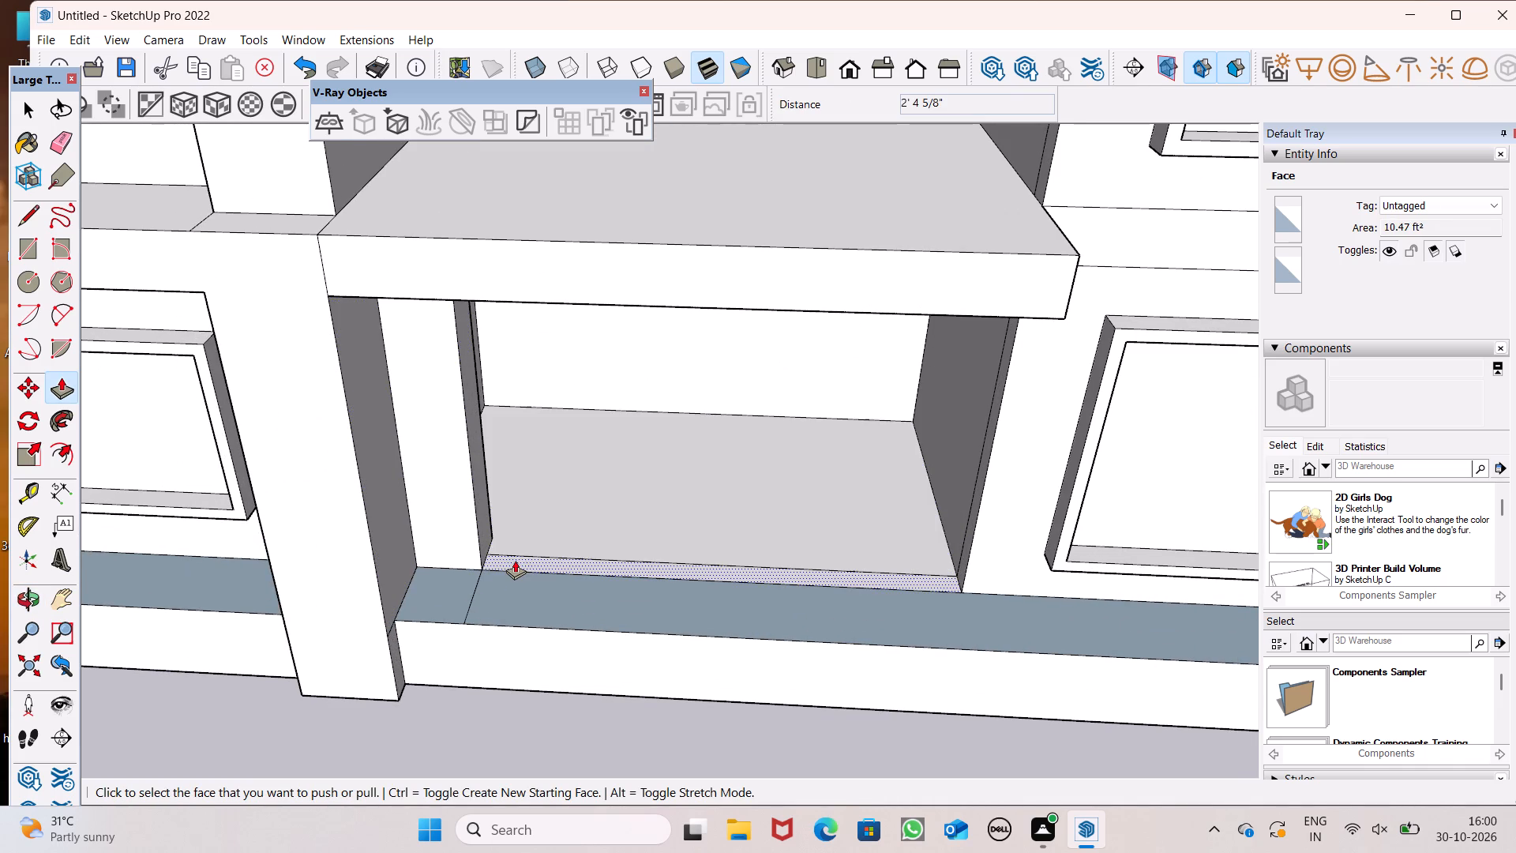
{"action": "scroll", "coordinate": [515, 561], "scroll_direction": "down", "scroll_amount": 1}
{"action": "left_click_drag", "start_coordinate": [539, 562], "coordinate": [504, 541]}
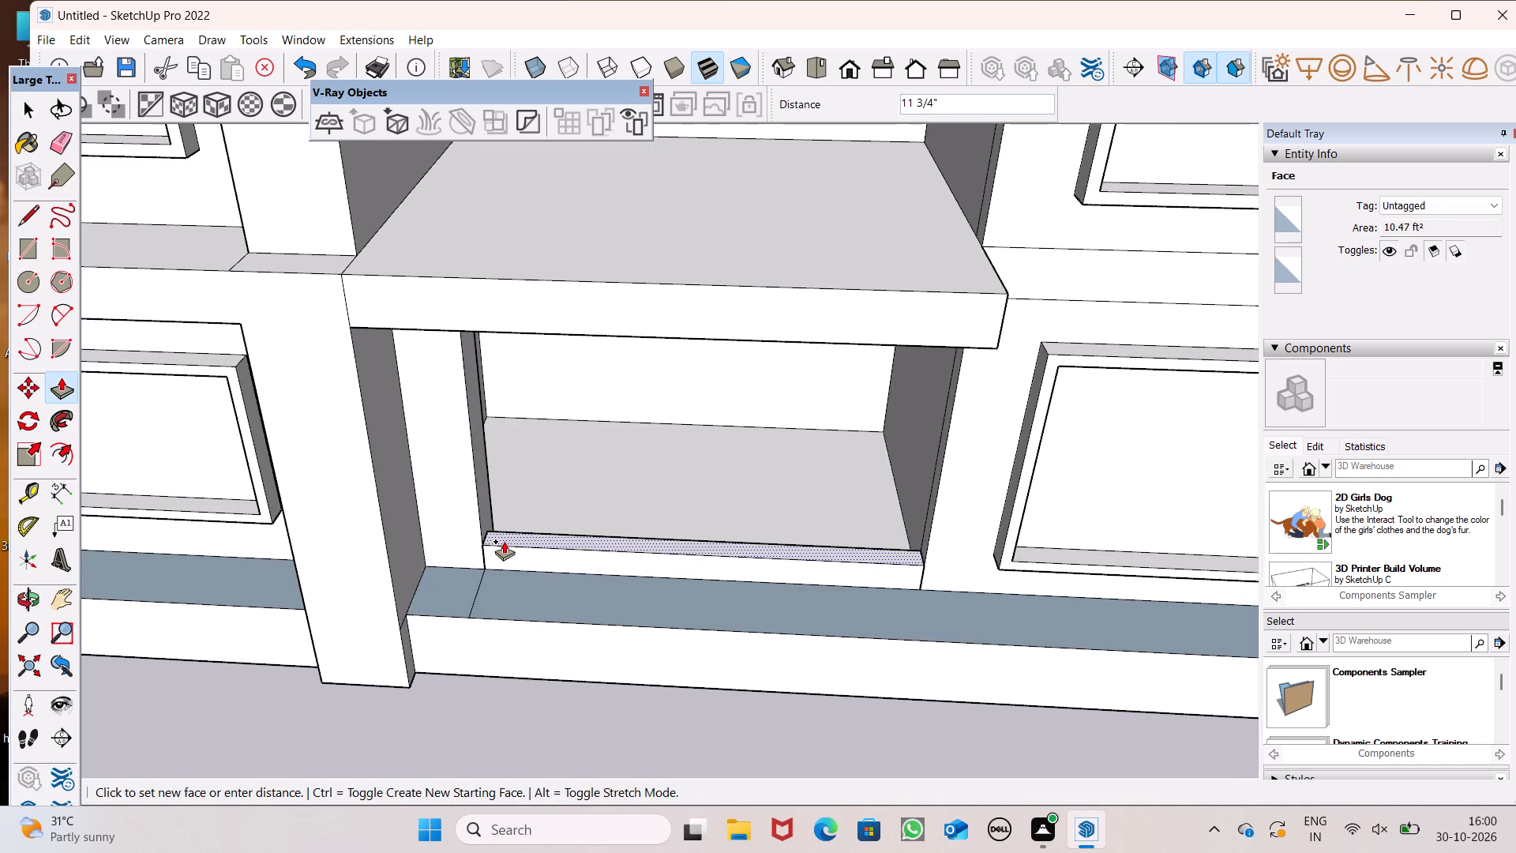
{"action": "left_click_drag", "start_coordinate": [504, 541], "coordinate": [482, 548]}
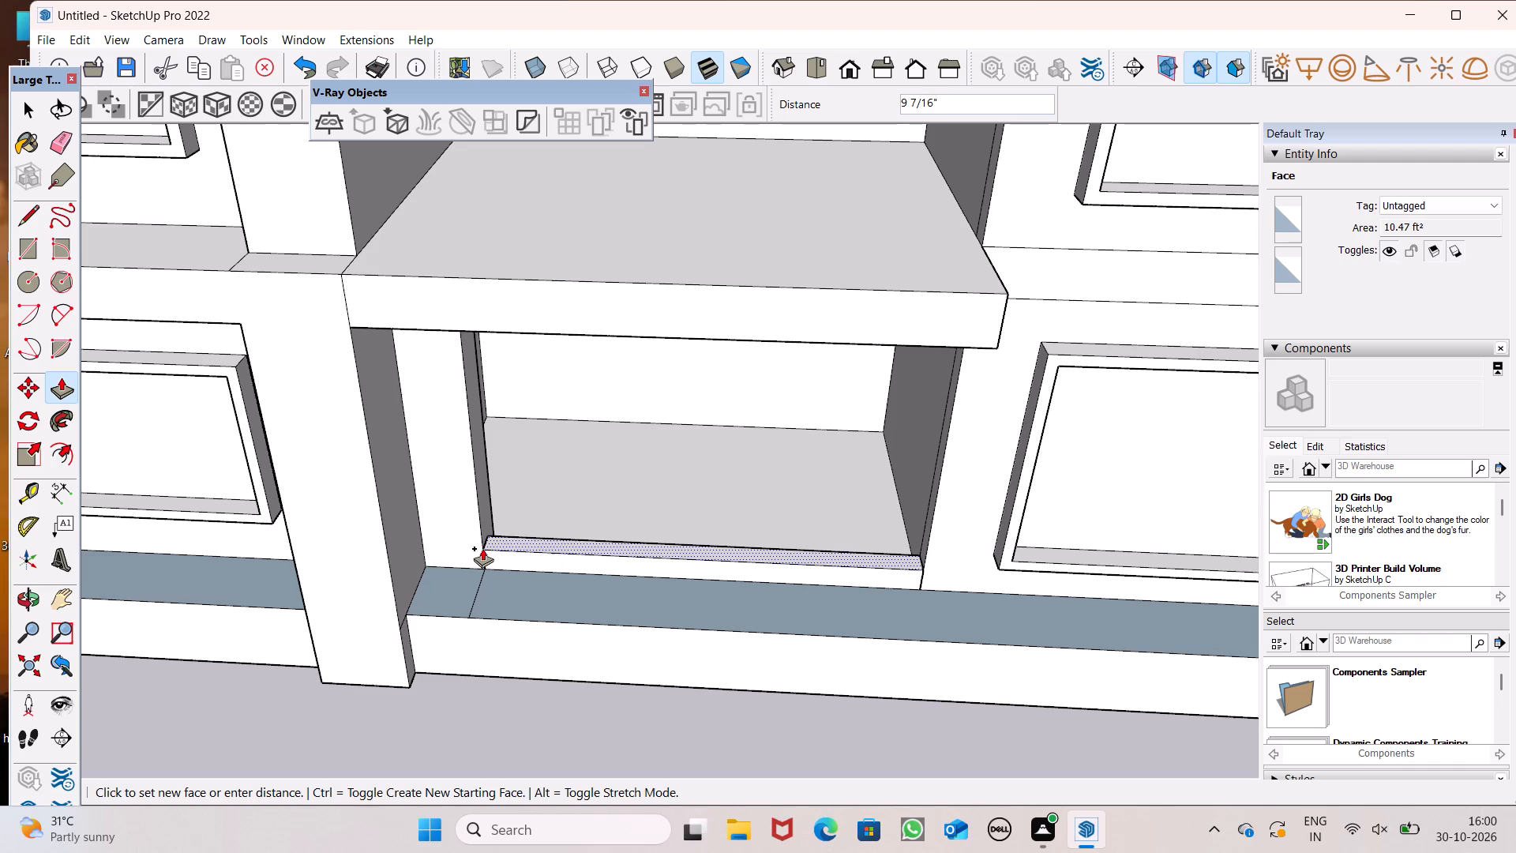
{"action": "left_click_drag", "start_coordinate": [482, 548], "coordinate": [478, 545]}
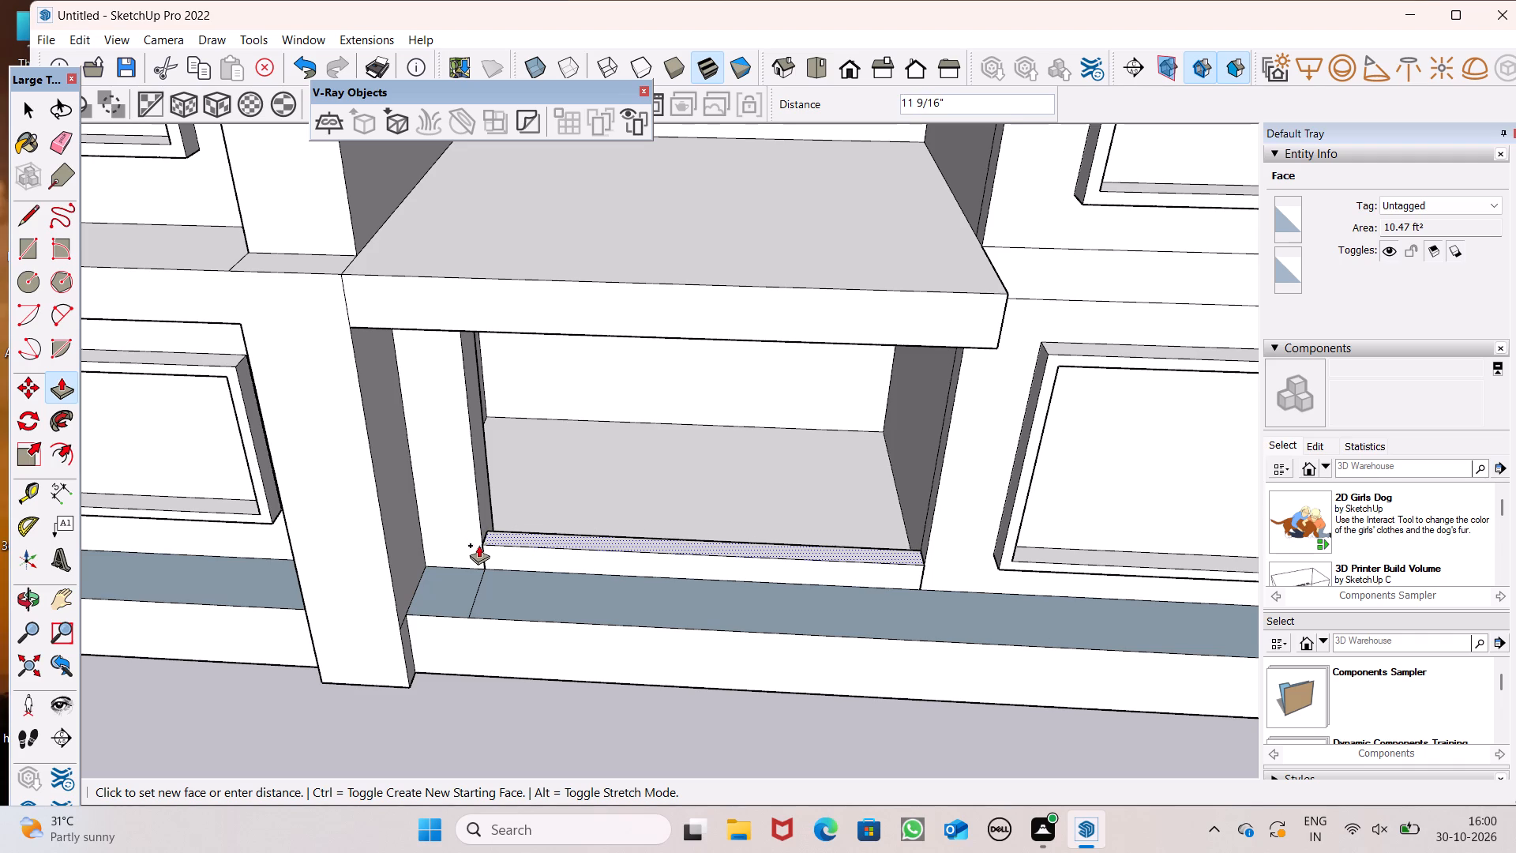
{"action": "left_click_drag", "start_coordinate": [478, 545], "coordinate": [475, 548]}
Erase the leftover short vertical edges below both front corners of the ground-floor recess.
{"action": "scroll", "coordinate": [470, 497], "scroll_direction": "down", "scroll_amount": 2}
{"action": "middle_click_drag", "start_coordinate": [795, 588], "coordinate": [743, 422]}
{"action": "middle_click_drag", "start_coordinate": [929, 553], "coordinate": [930, 532]}
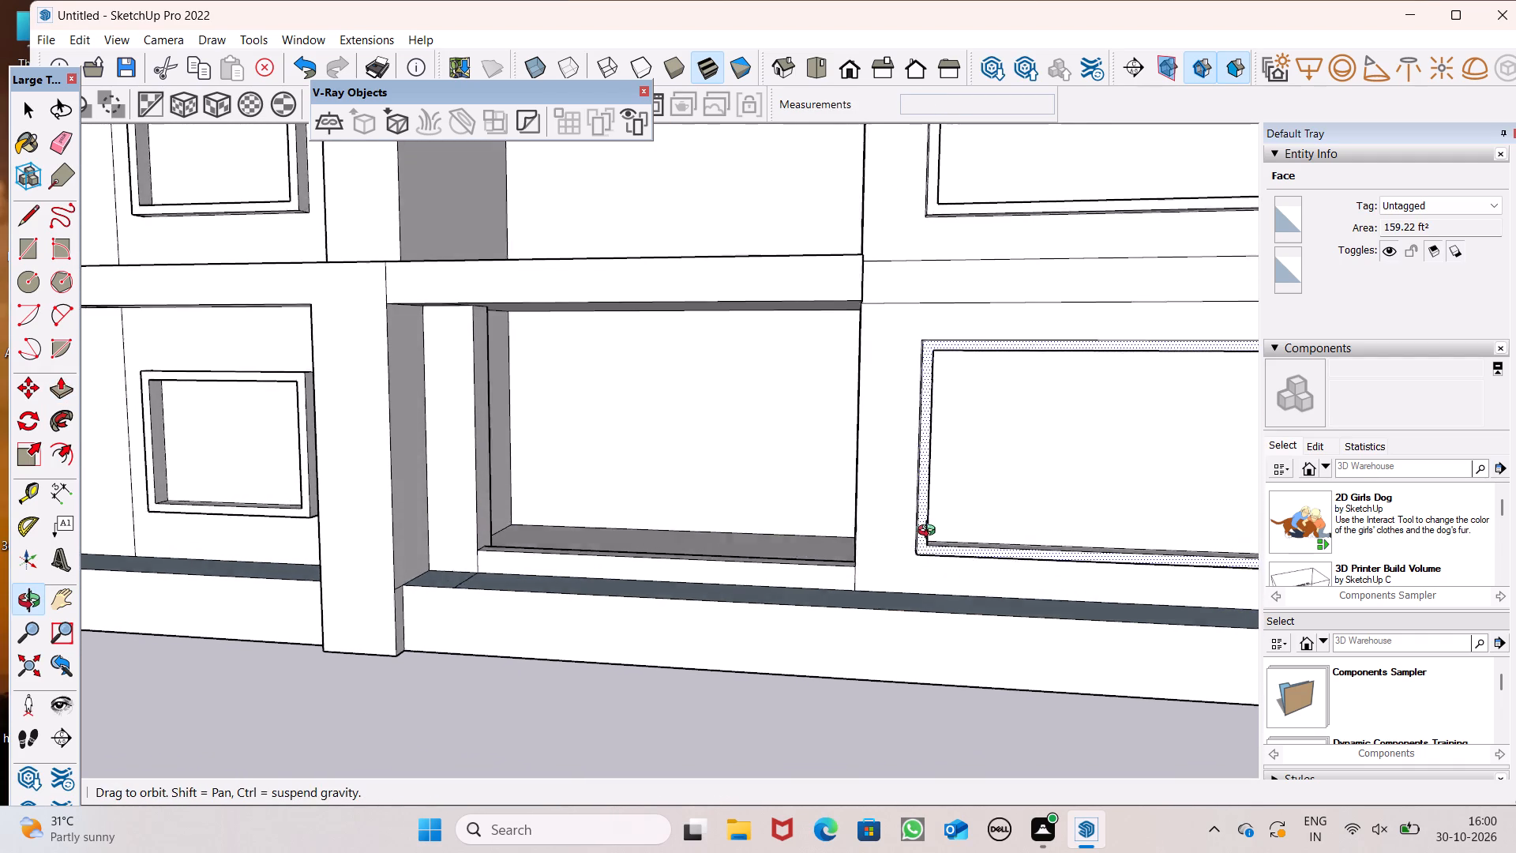
{"action": "middle_click_drag", "start_coordinate": [930, 532], "coordinate": [966, 523]}
{"action": "left_click", "coordinate": [64, 148]}
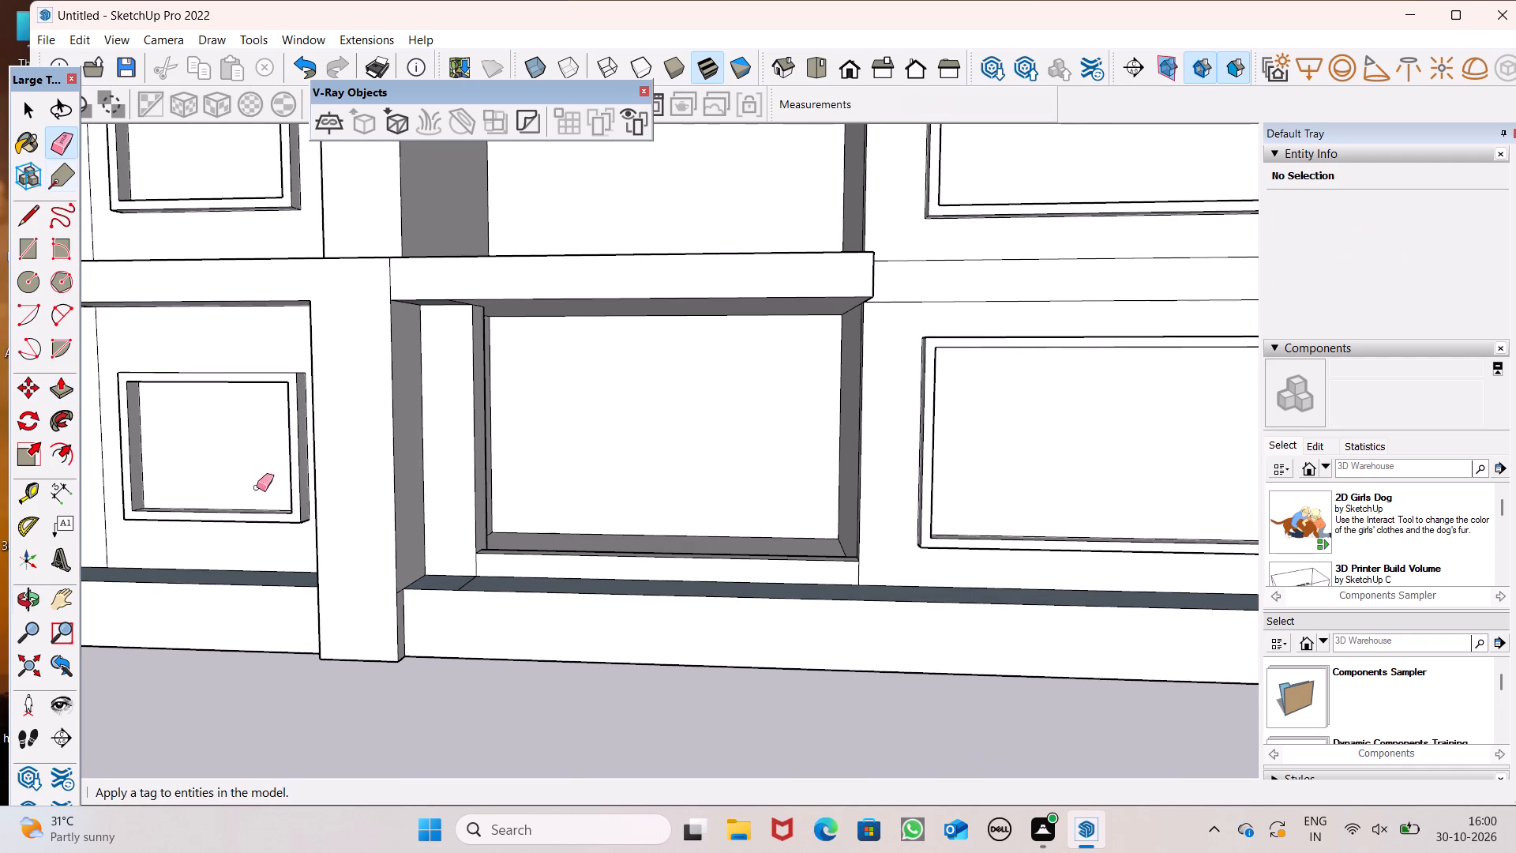
{"action": "middle_click_drag", "start_coordinate": [257, 487], "coordinate": [318, 507]}
{"action": "scroll", "coordinate": [414, 547], "scroll_direction": "up", "scroll_amount": 5}
{"action": "left_click_drag", "start_coordinate": [486, 581], "coordinate": [516, 594]}
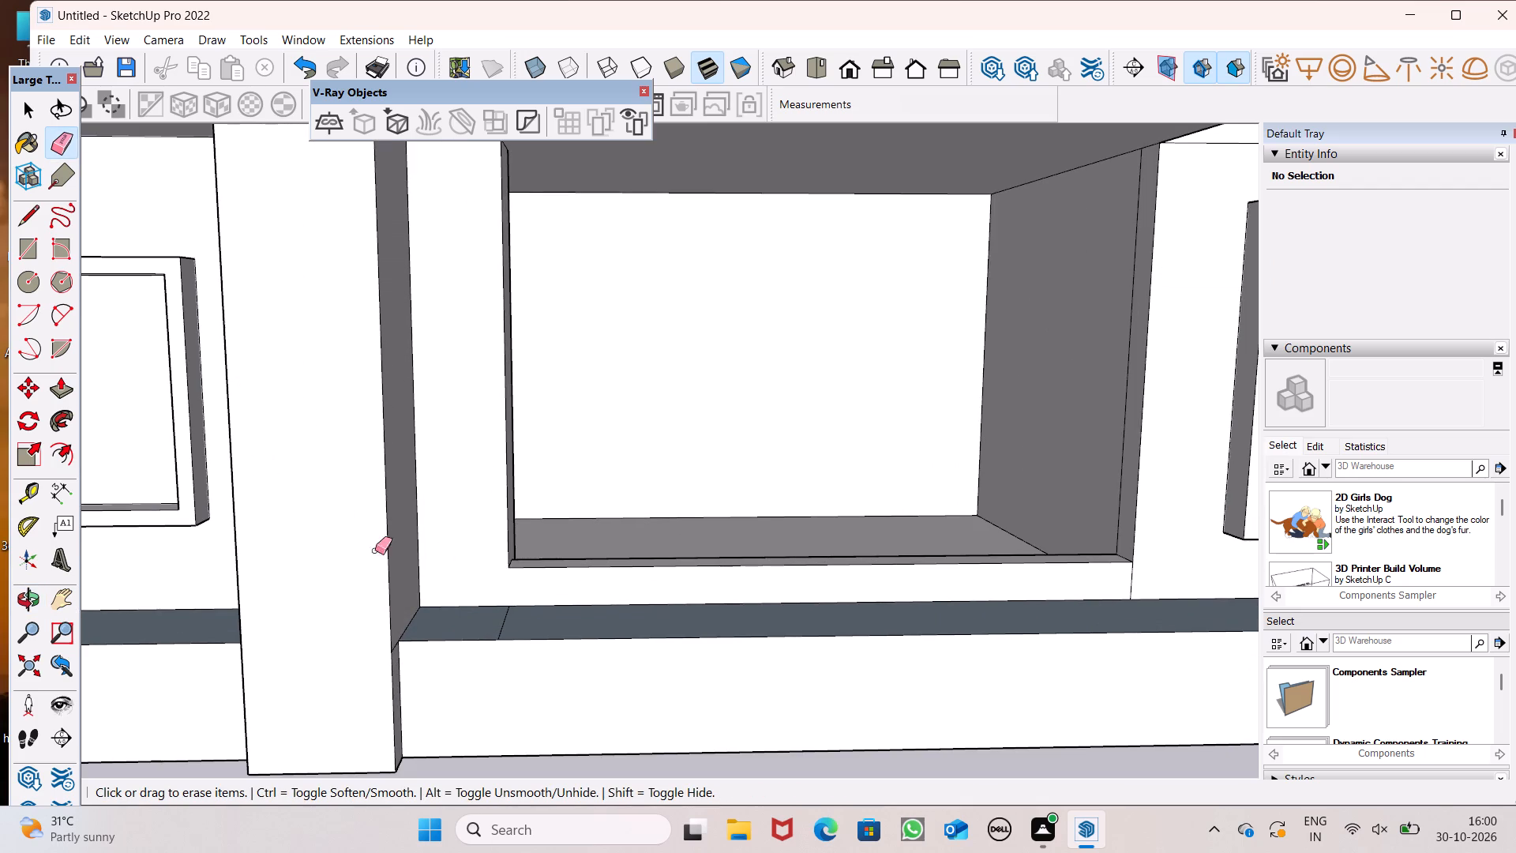
{"action": "scroll", "coordinate": [375, 552], "scroll_direction": "down", "scroll_amount": 6}
{"action": "scroll", "coordinate": [776, 592], "scroll_direction": "up", "scroll_amount": 5}
{"action": "left_click_drag", "start_coordinate": [866, 570], "coordinate": [894, 560]}
{"action": "left_click_drag", "start_coordinate": [868, 558], "coordinate": [872, 555]}
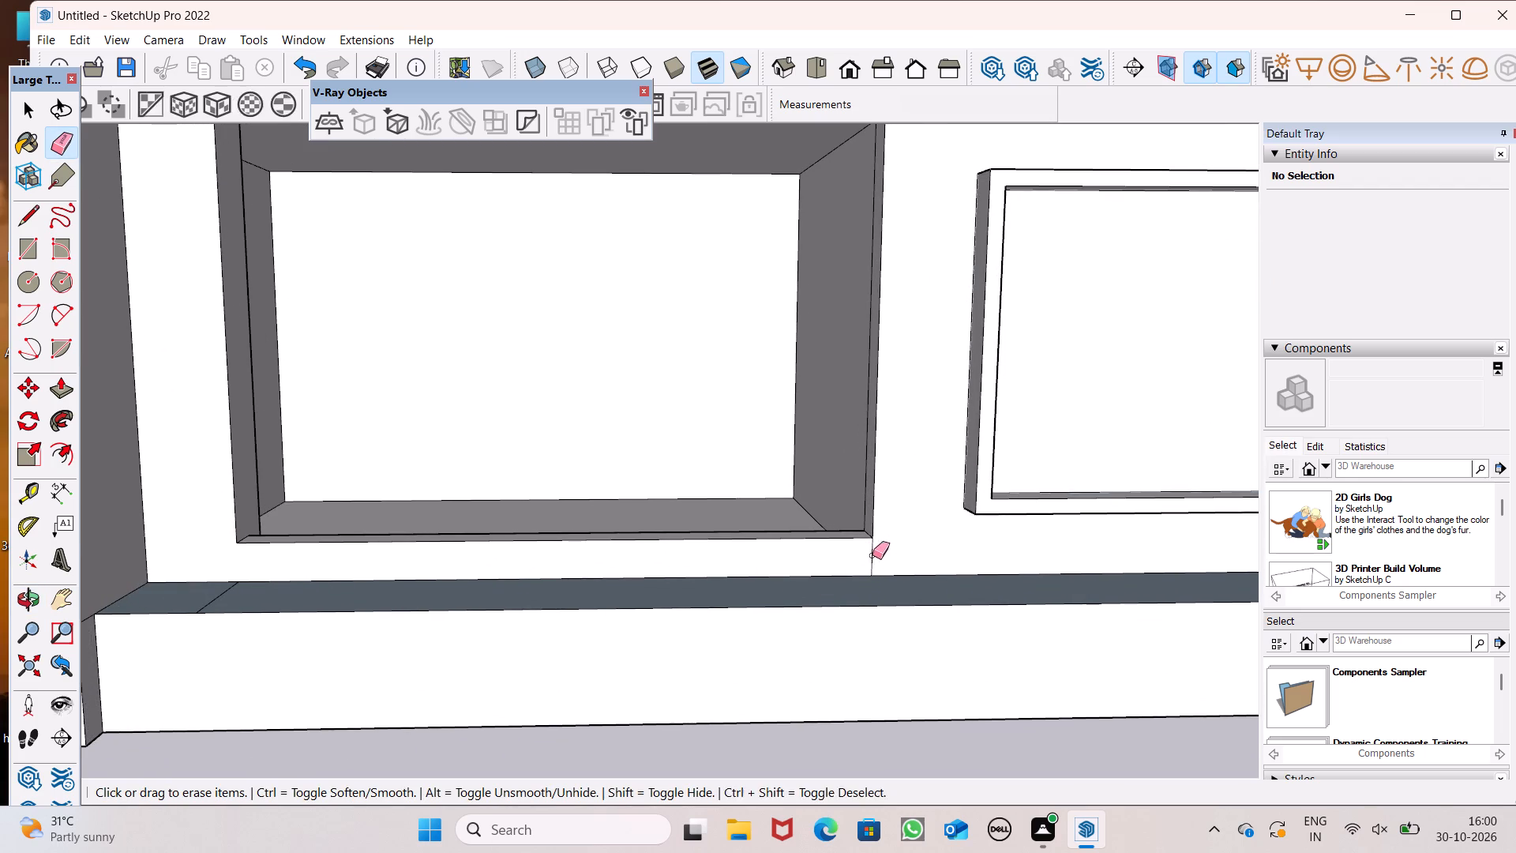
{"action": "left_click_drag", "start_coordinate": [872, 555], "coordinate": [880, 553]}
Examine the ground-floor recess, its raised front edge and the neighbouring facade bays from several angles.
{"action": "scroll", "coordinate": [507, 495], "scroll_direction": "down", "scroll_amount": 10}
{"action": "scroll", "coordinate": [525, 435], "scroll_direction": "up", "scroll_amount": 4}
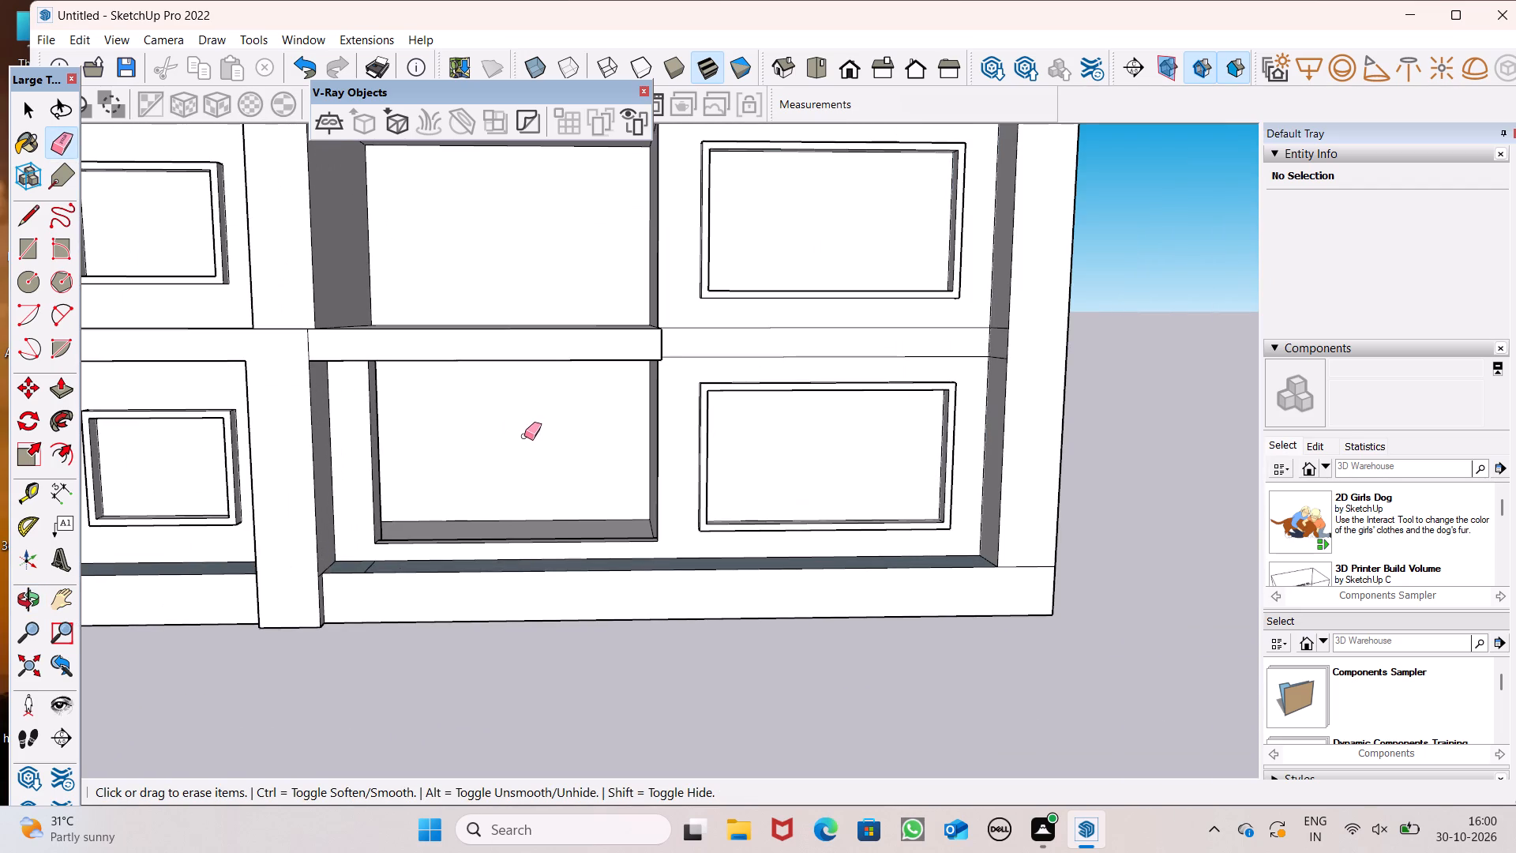
{"action": "middle_click_drag", "start_coordinate": [705, 502], "coordinate": [803, 481]}
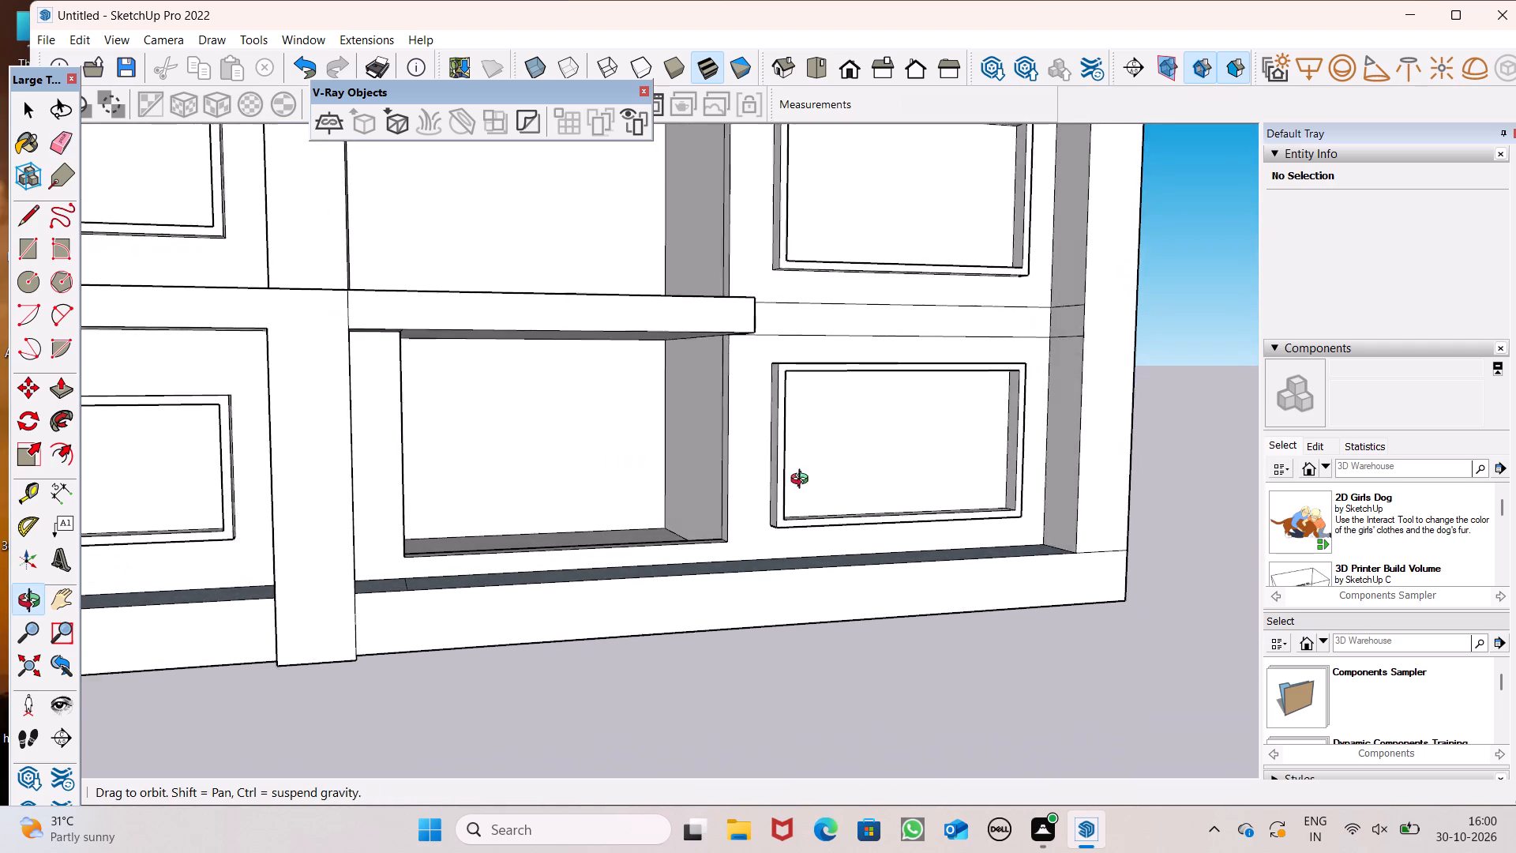
{"action": "middle_click_drag", "start_coordinate": [803, 481], "coordinate": [968, 516]}
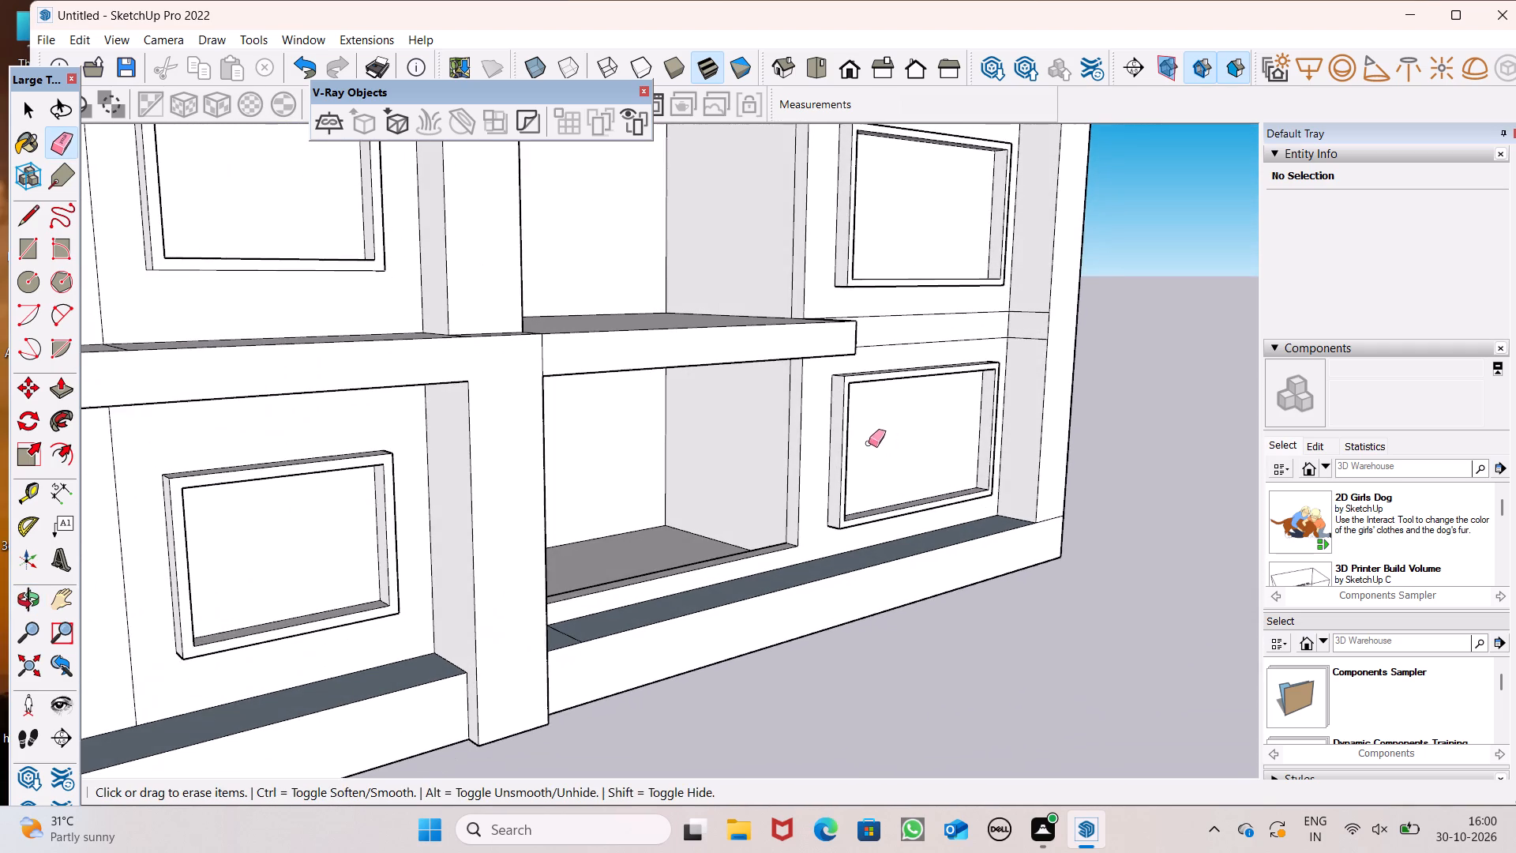
{"action": "scroll", "coordinate": [833, 430], "scroll_direction": "down", "scroll_amount": 2}
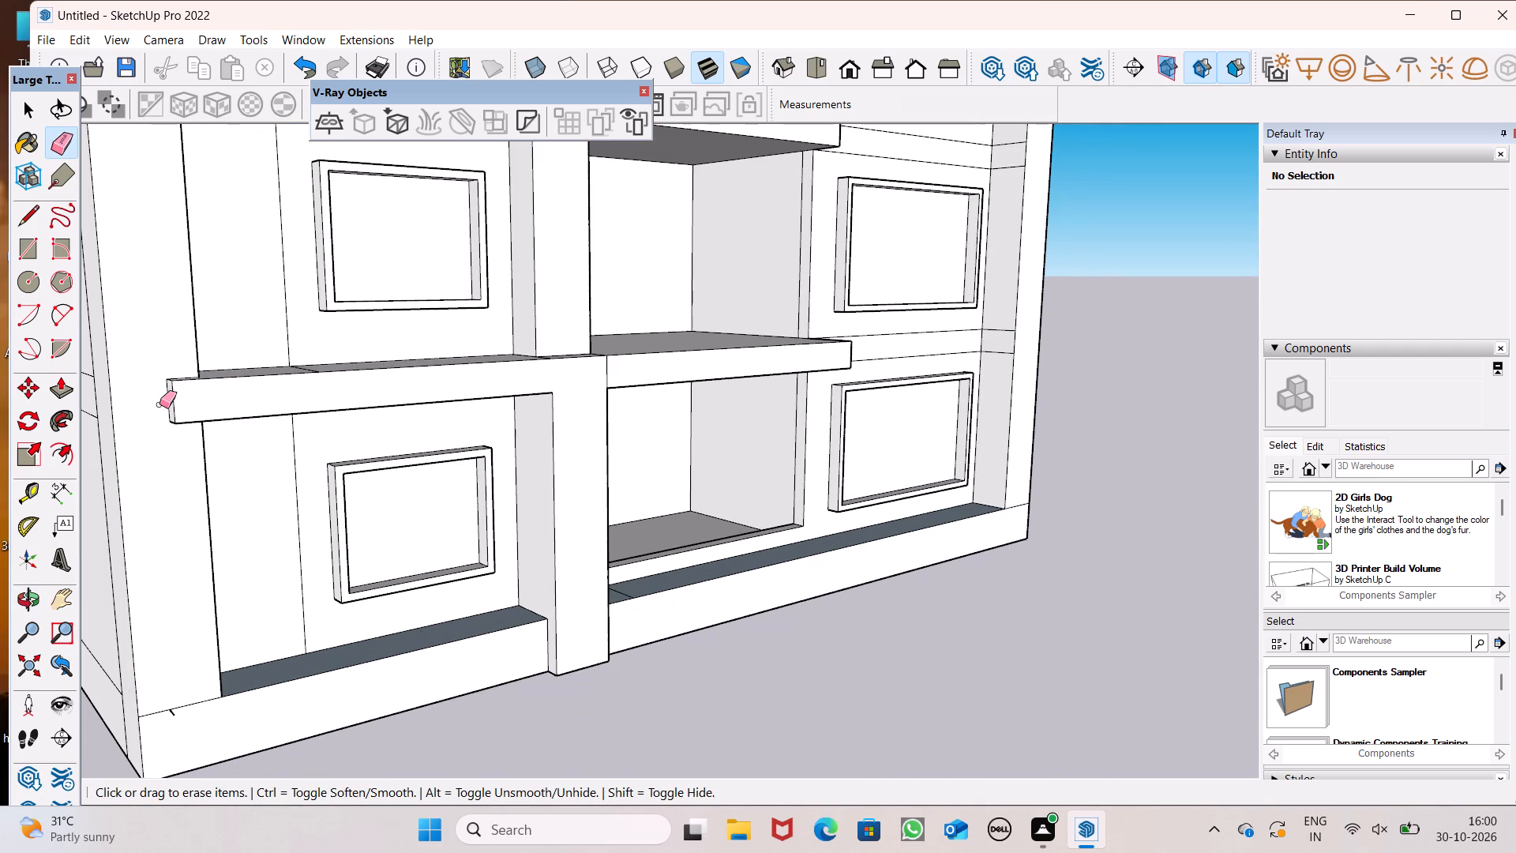
{"action": "scroll", "coordinate": [778, 517], "scroll_direction": "down", "scroll_amount": 3}
{"action": "middle_click_drag", "start_coordinate": [782, 516], "coordinate": [515, 443]}
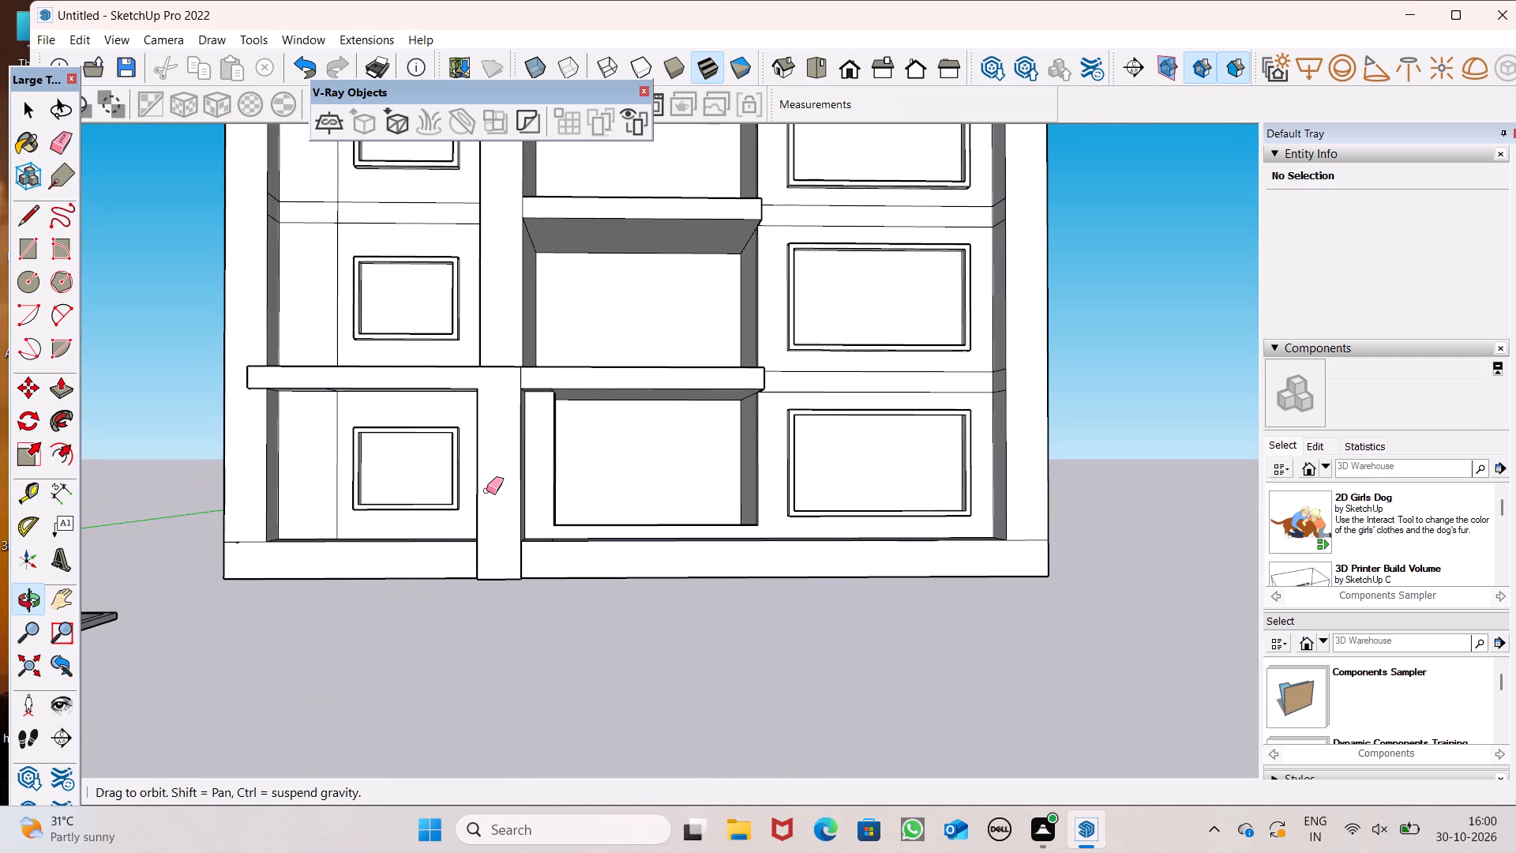
{"action": "middle_click_drag", "start_coordinate": [741, 539], "coordinate": [587, 524]}
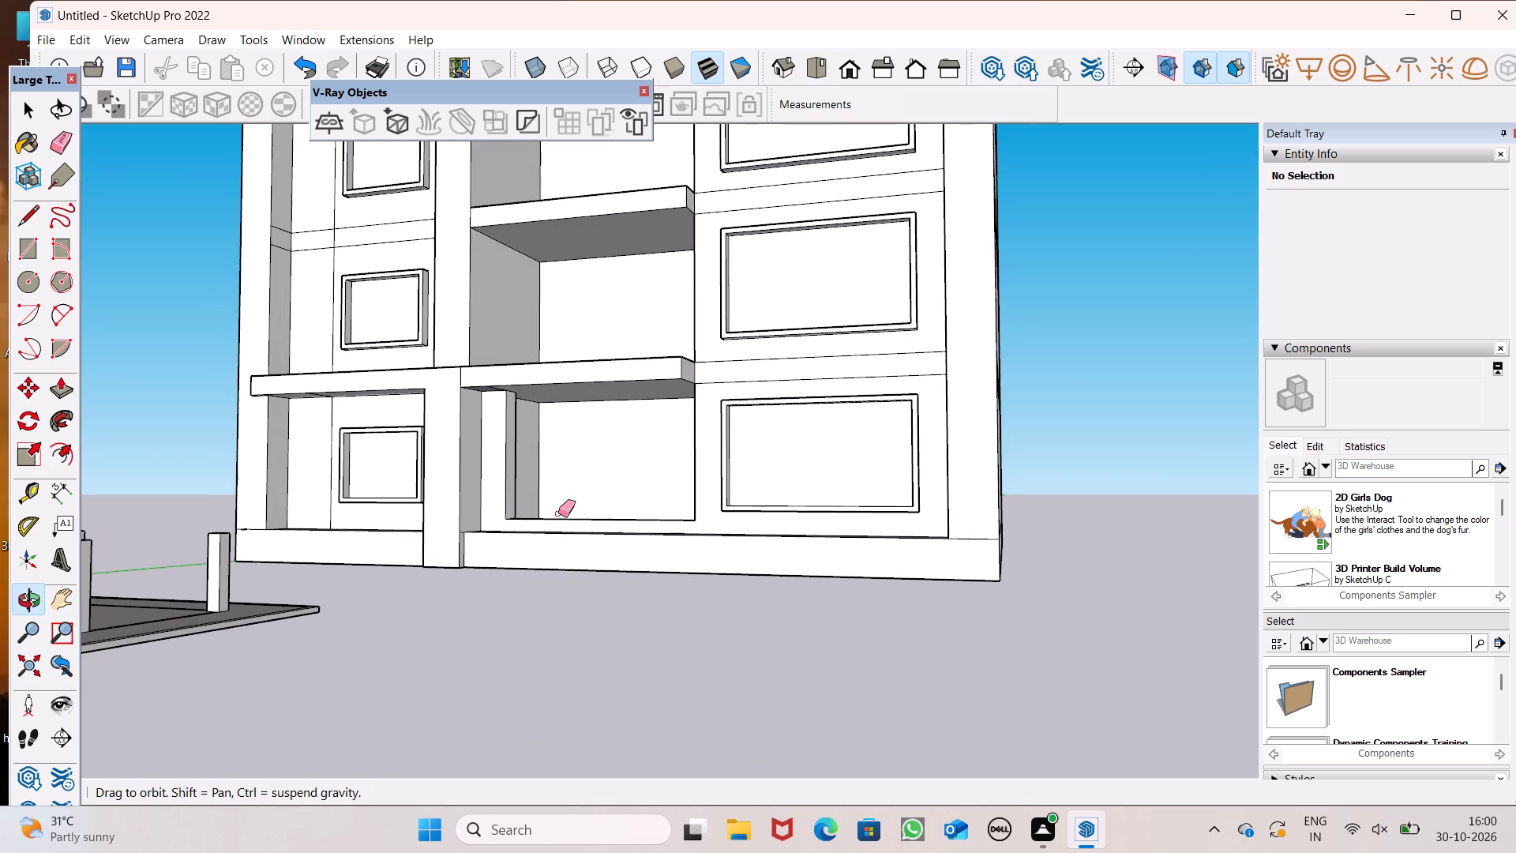
{"action": "middle_click_drag", "start_coordinate": [671, 494], "coordinate": [730, 606]}
{"action": "scroll", "coordinate": [732, 596], "scroll_direction": "up", "scroll_amount": 1}
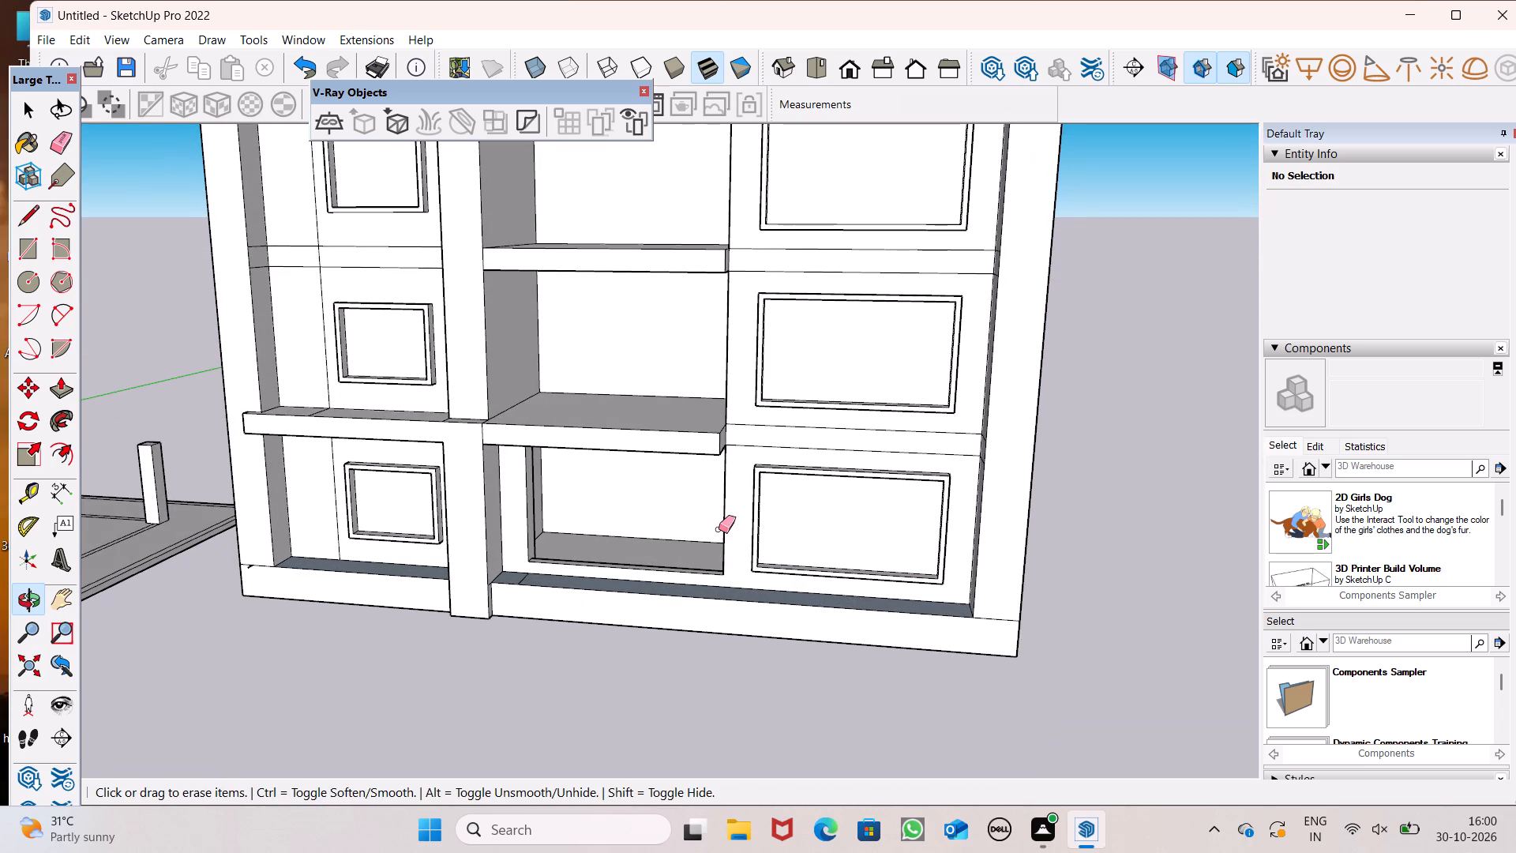
Push the frame of the wide ground-floor window beside the recess back 1' 6 7/16", flush with the wall.
{"action": "left_click", "coordinate": [57, 389]}
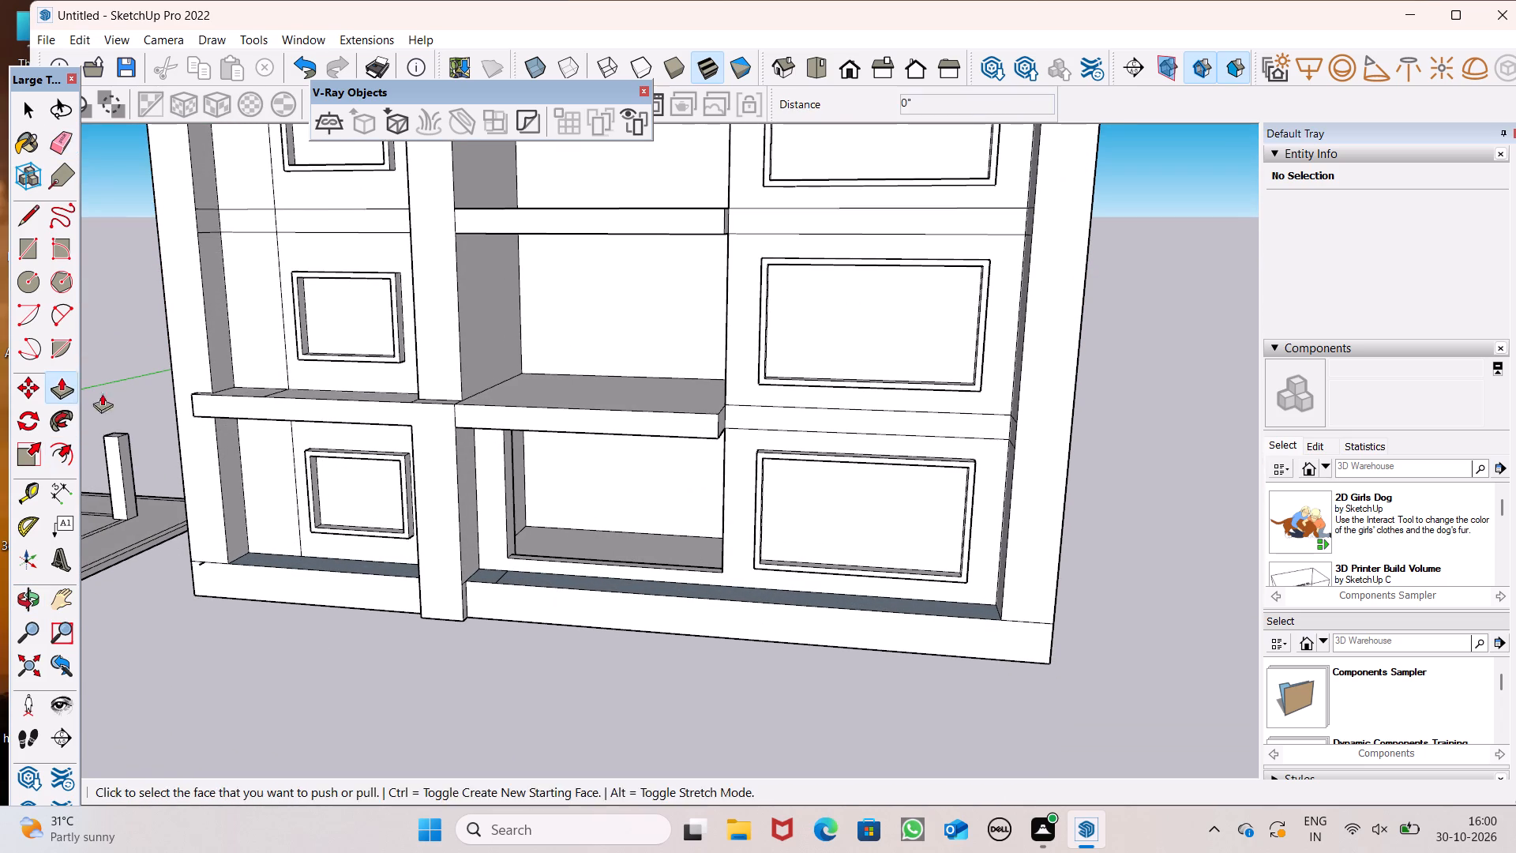
{"action": "middle_click_drag", "start_coordinate": [363, 519], "coordinate": [584, 633]}
{"action": "scroll", "coordinate": [938, 478], "scroll_direction": "up", "scroll_amount": 6}
{"action": "scroll", "coordinate": [803, 475], "scroll_direction": "up", "scroll_amount": 5}
{"action": "left_click_drag", "start_coordinate": [765, 487], "coordinate": [765, 487]}
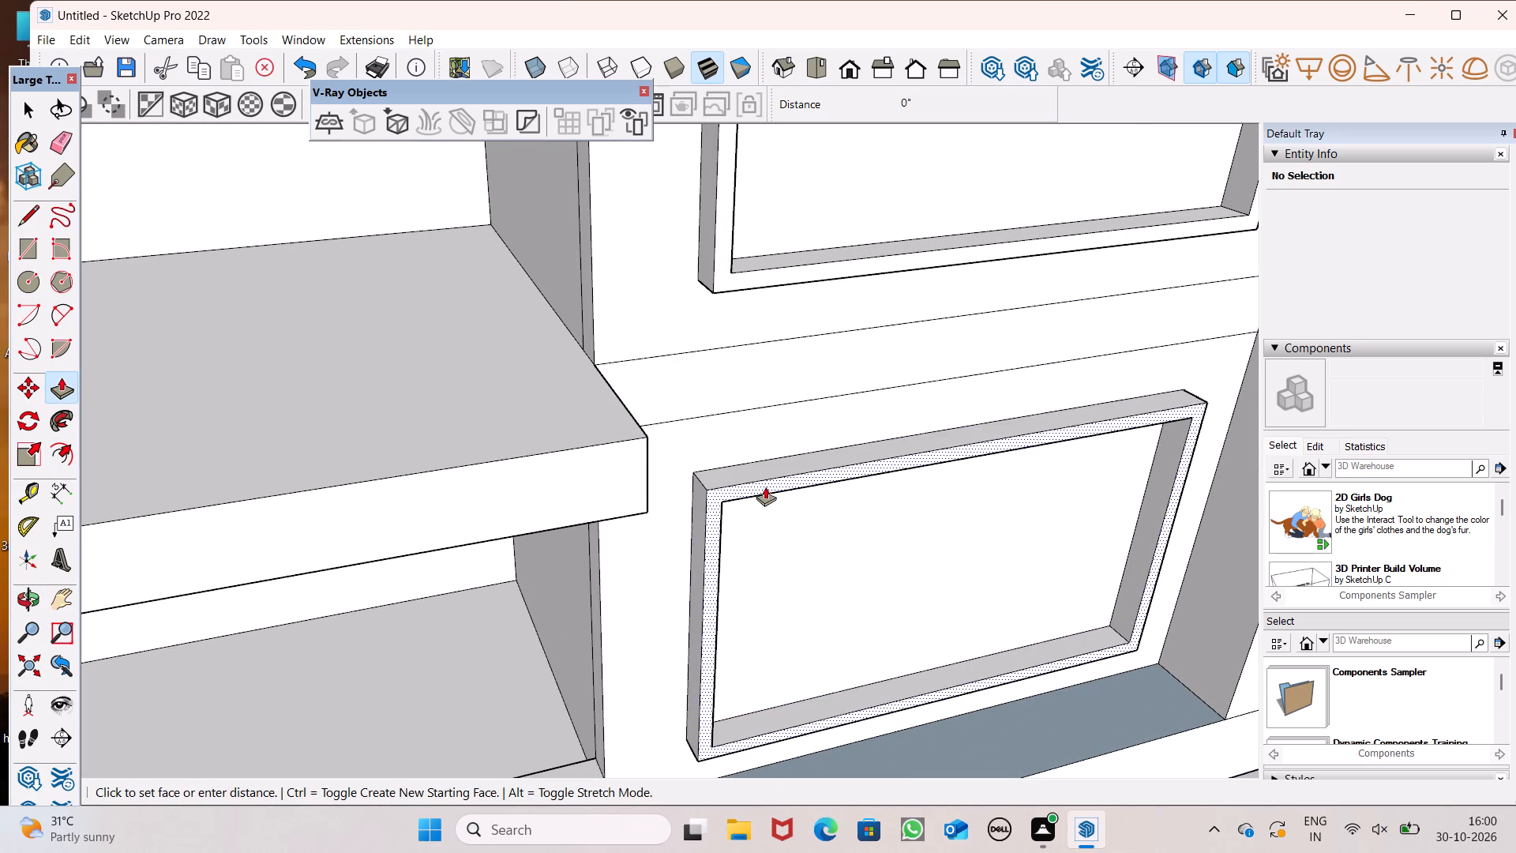
{"action": "left_click_drag", "start_coordinate": [765, 487], "coordinate": [739, 449]}
{"action": "scroll", "coordinate": [685, 449], "scroll_direction": "down", "scroll_amount": 5}
Erase the inner and outer outlines of the flattened ground-floor window frame, leaving a plain wall panel.
{"action": "middle_click_drag", "start_coordinate": [703, 474], "coordinate": [635, 381]}
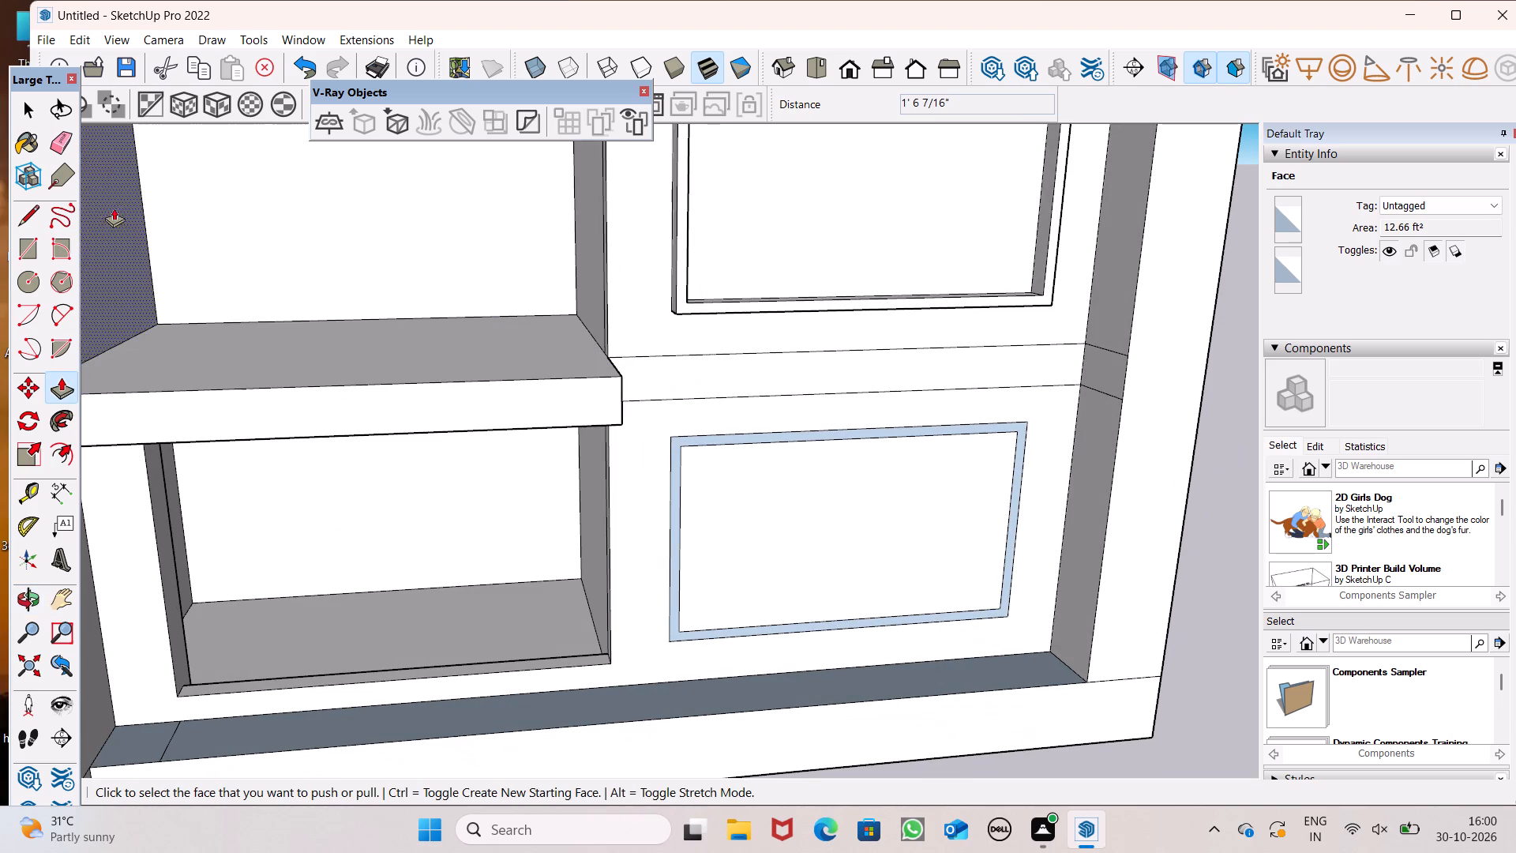
{"action": "left_click", "coordinate": [80, 141]}
{"action": "left_click", "coordinate": [58, 149]}
{"action": "scroll", "coordinate": [641, 414], "scroll_direction": "up", "scroll_amount": 4}
{"action": "left_click_drag", "start_coordinate": [700, 449], "coordinate": [690, 487]}
{"action": "scroll", "coordinate": [659, 483], "scroll_direction": "down", "scroll_amount": 8}
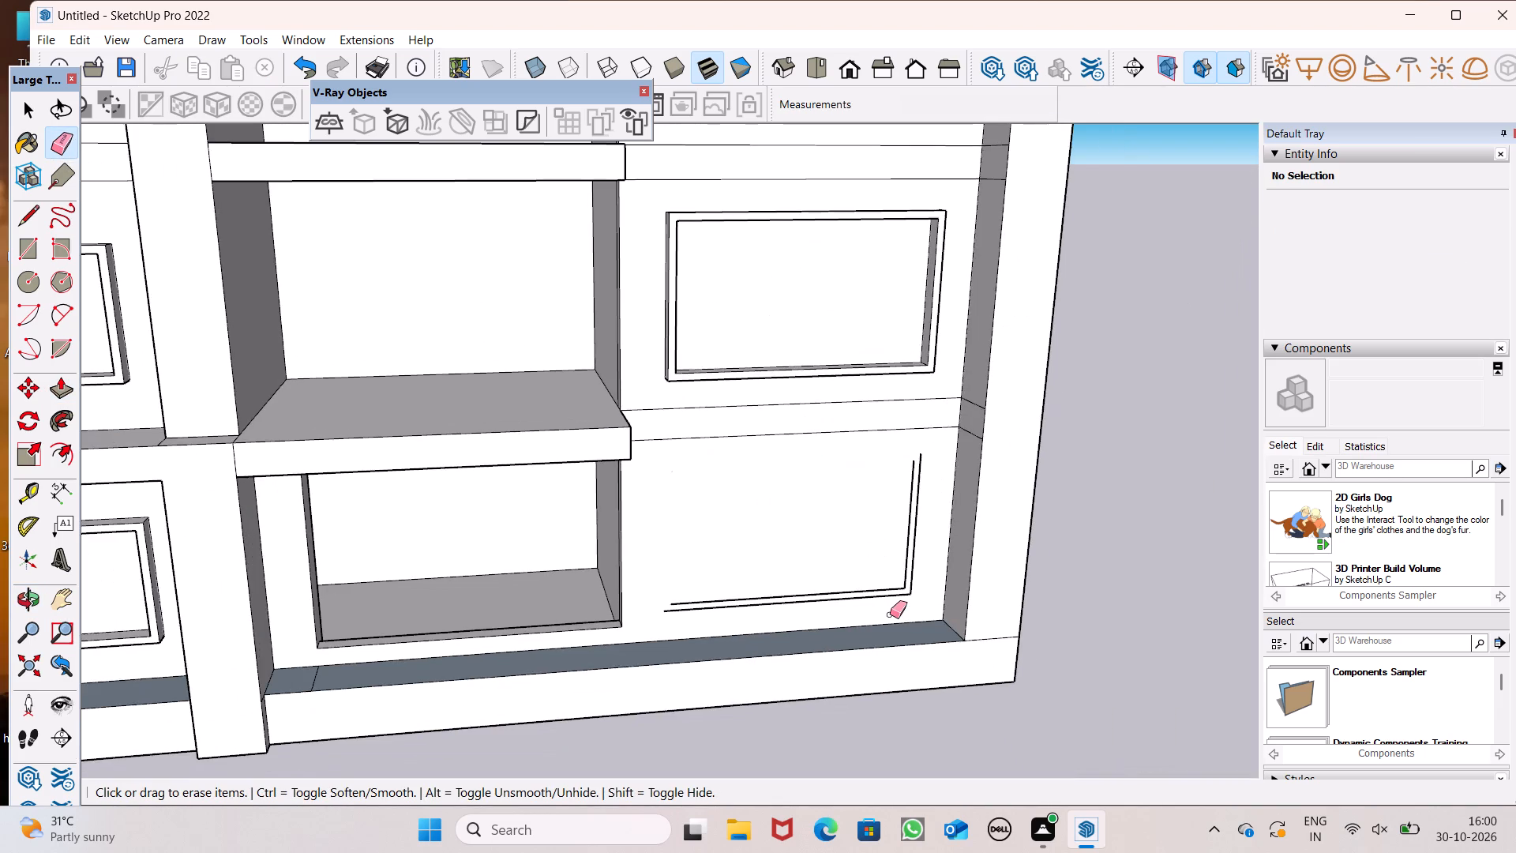
{"action": "scroll", "coordinate": [890, 614], "scroll_direction": "up", "scroll_amount": 7}
{"action": "left_click_drag", "start_coordinate": [902, 583], "coordinate": [899, 569]}
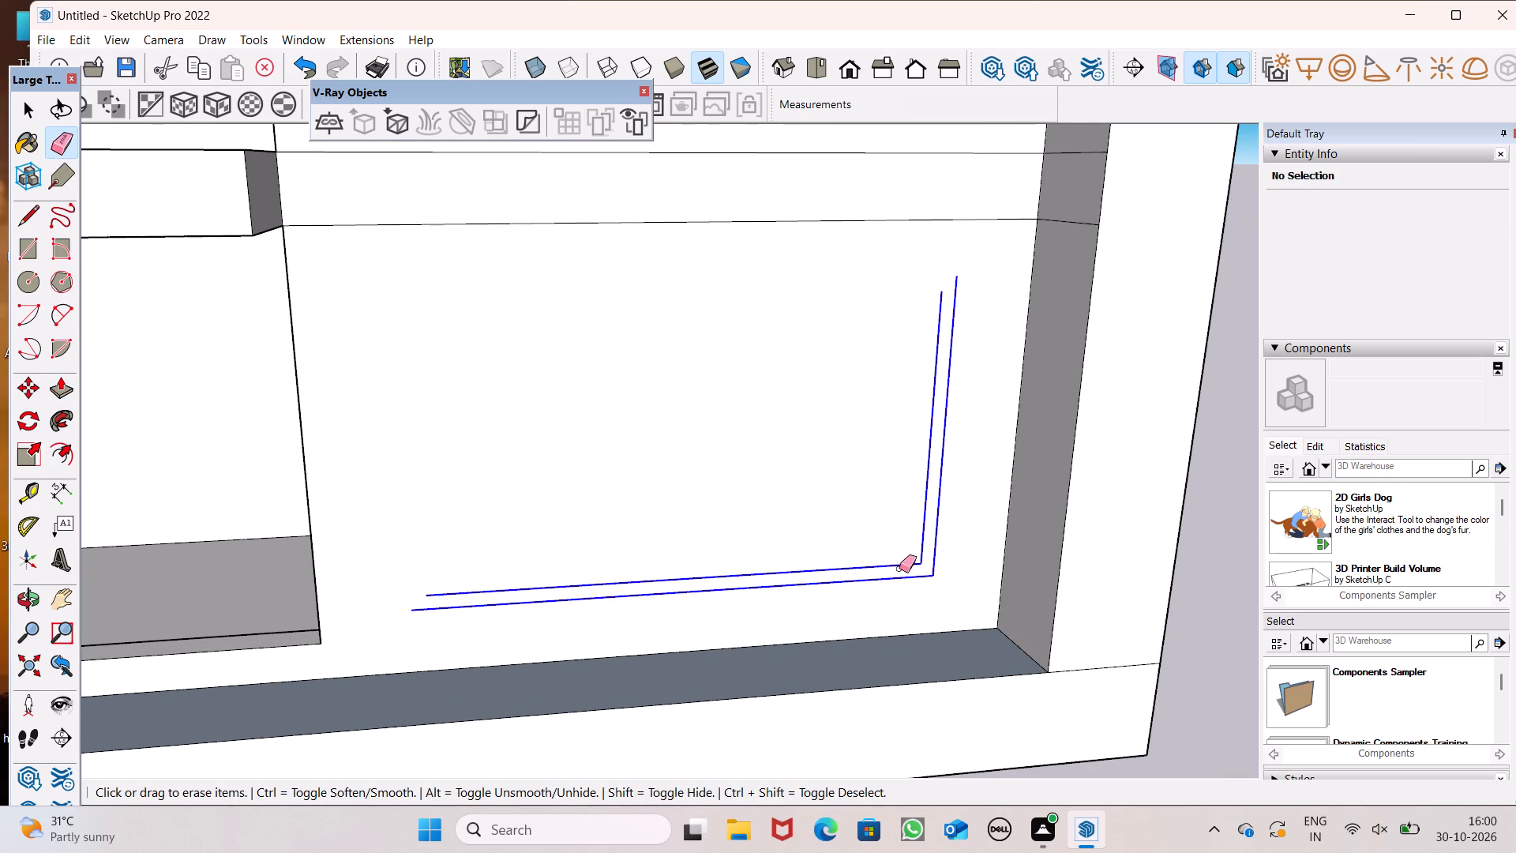
{"action": "left_click_drag", "start_coordinate": [899, 569], "coordinate": [889, 566]}
{"action": "scroll", "coordinate": [869, 507], "scroll_direction": "down", "scroll_amount": 8}
{"action": "key", "text": "space"}
Examine the ground floor's blank wall panel, recess and column, and the whole facade, from above, front and below.
{"action": "scroll", "coordinate": [874, 499], "scroll_direction": "down", "scroll_amount": 5}
{"action": "middle_click_drag", "start_coordinate": [869, 532], "coordinate": [766, 413]}
{"action": "scroll", "coordinate": [779, 441], "scroll_direction": "up", "scroll_amount": 2}
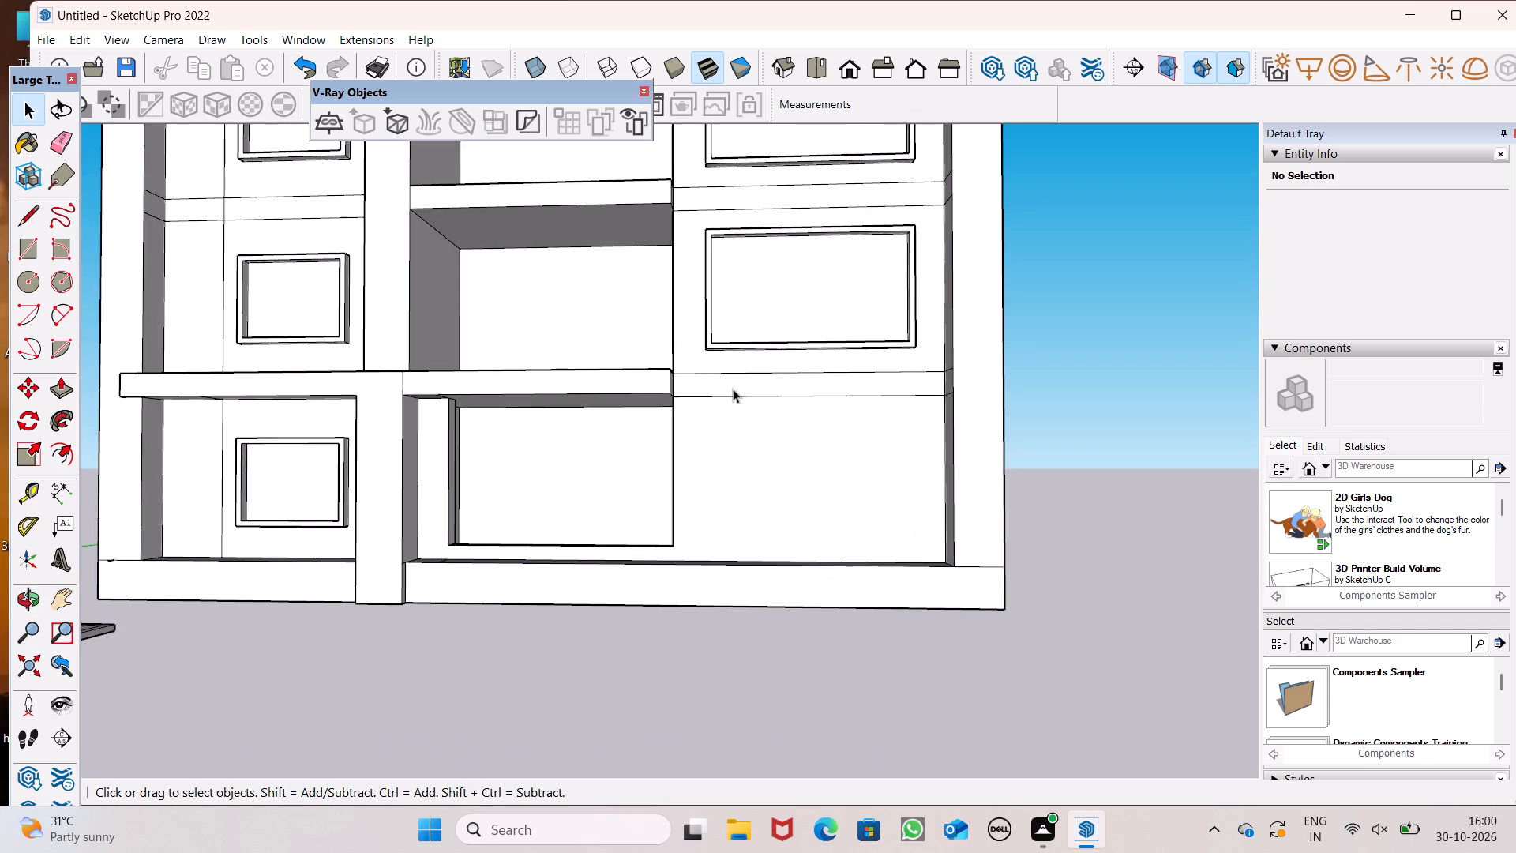
{"action": "scroll", "coordinate": [732, 395], "scroll_direction": "down", "scroll_amount": 3}
{"action": "middle_click_drag", "start_coordinate": [692, 476], "coordinate": [583, 491]}
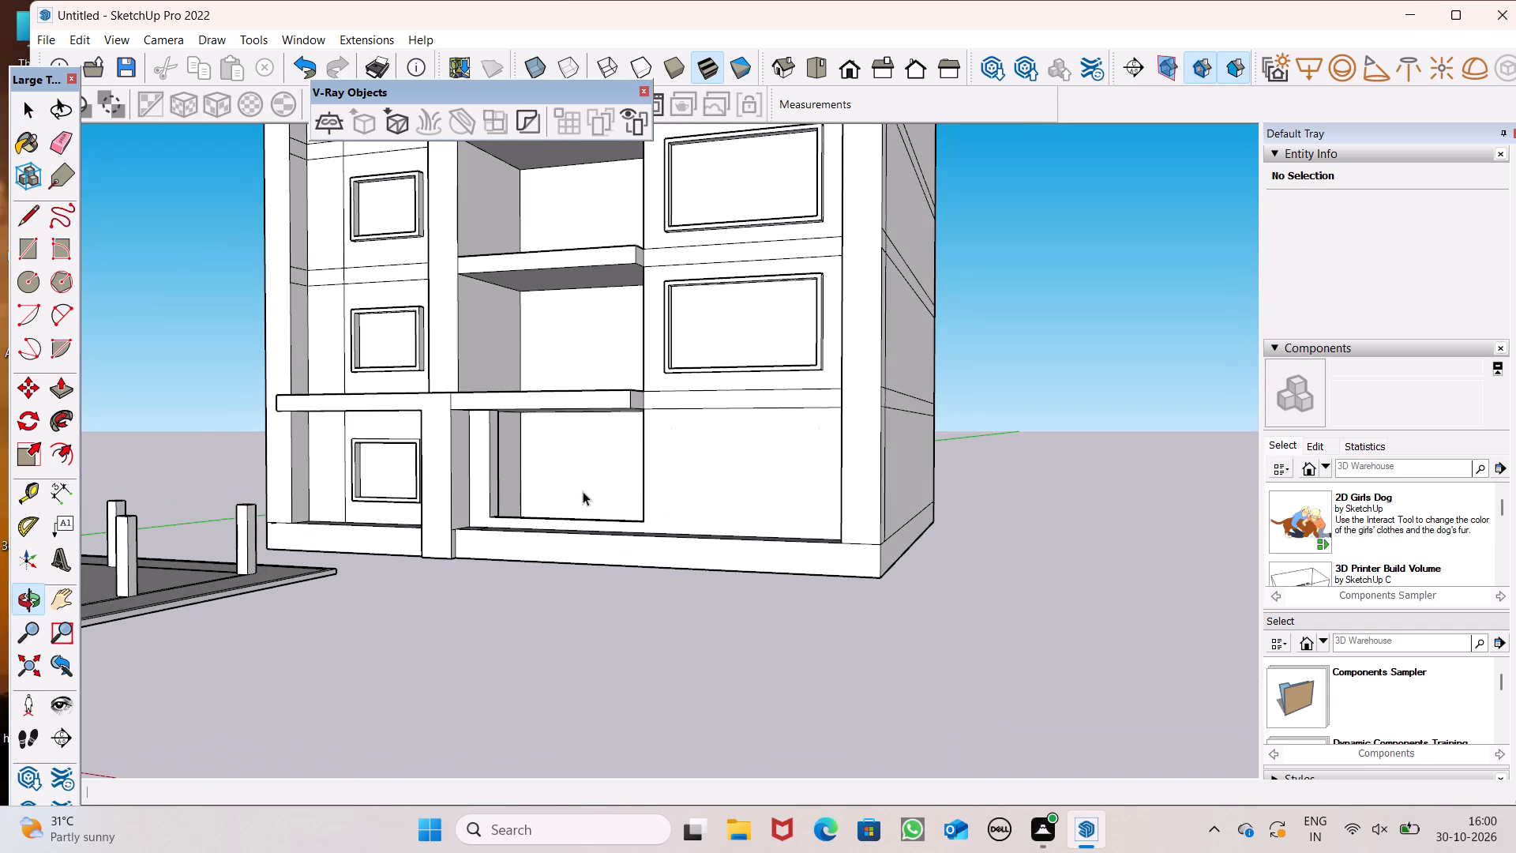
{"action": "scroll", "coordinate": [523, 475], "scroll_direction": "up", "scroll_amount": 1}
{"action": "middle_click_drag", "start_coordinate": [524, 464], "coordinate": [527, 425]}
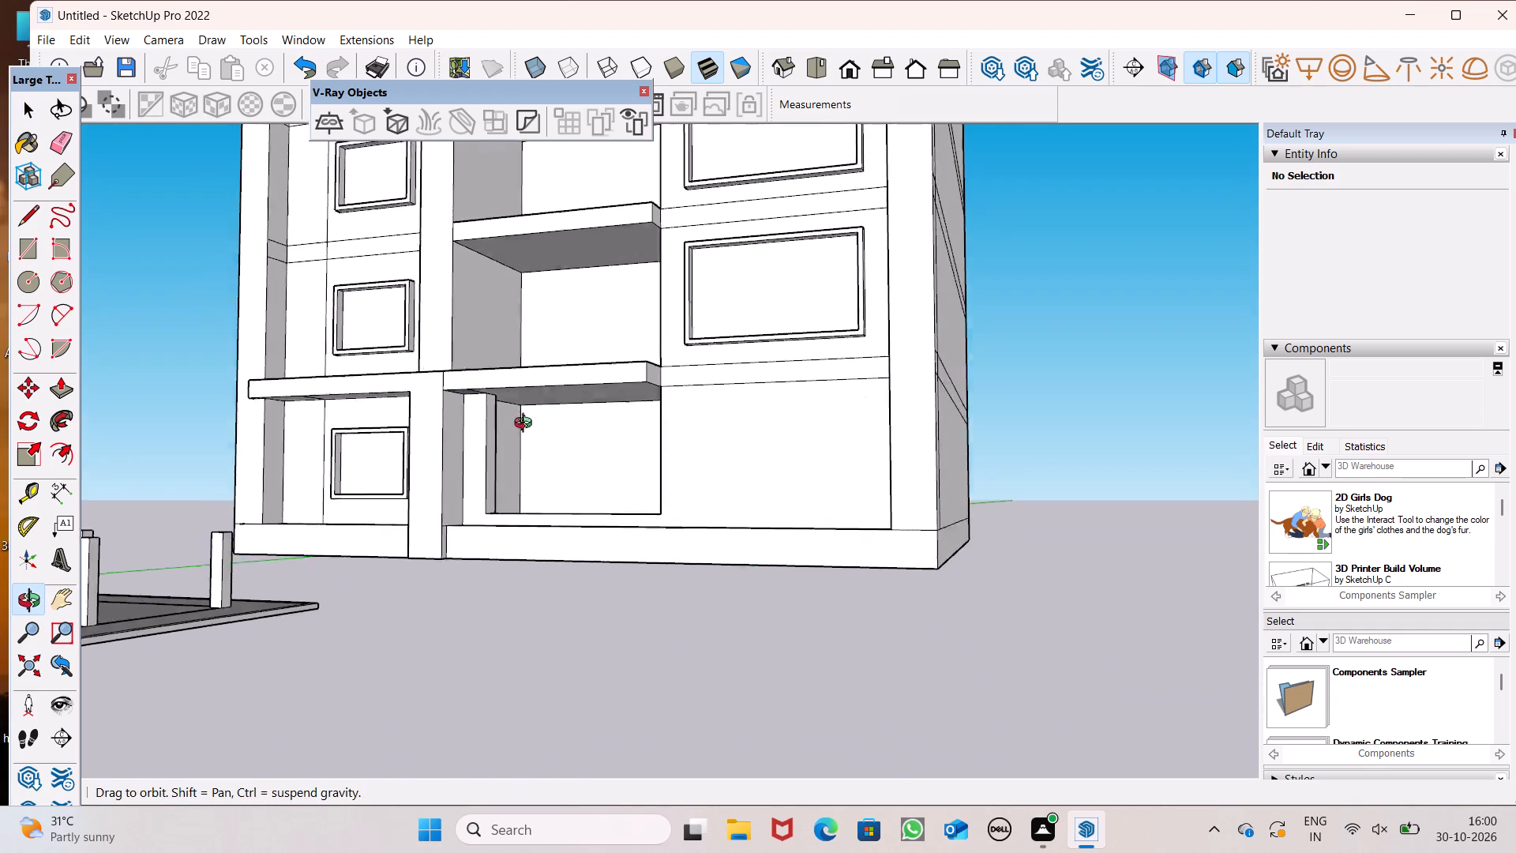
{"action": "middle_click_drag", "start_coordinate": [527, 425], "coordinate": [531, 376]}
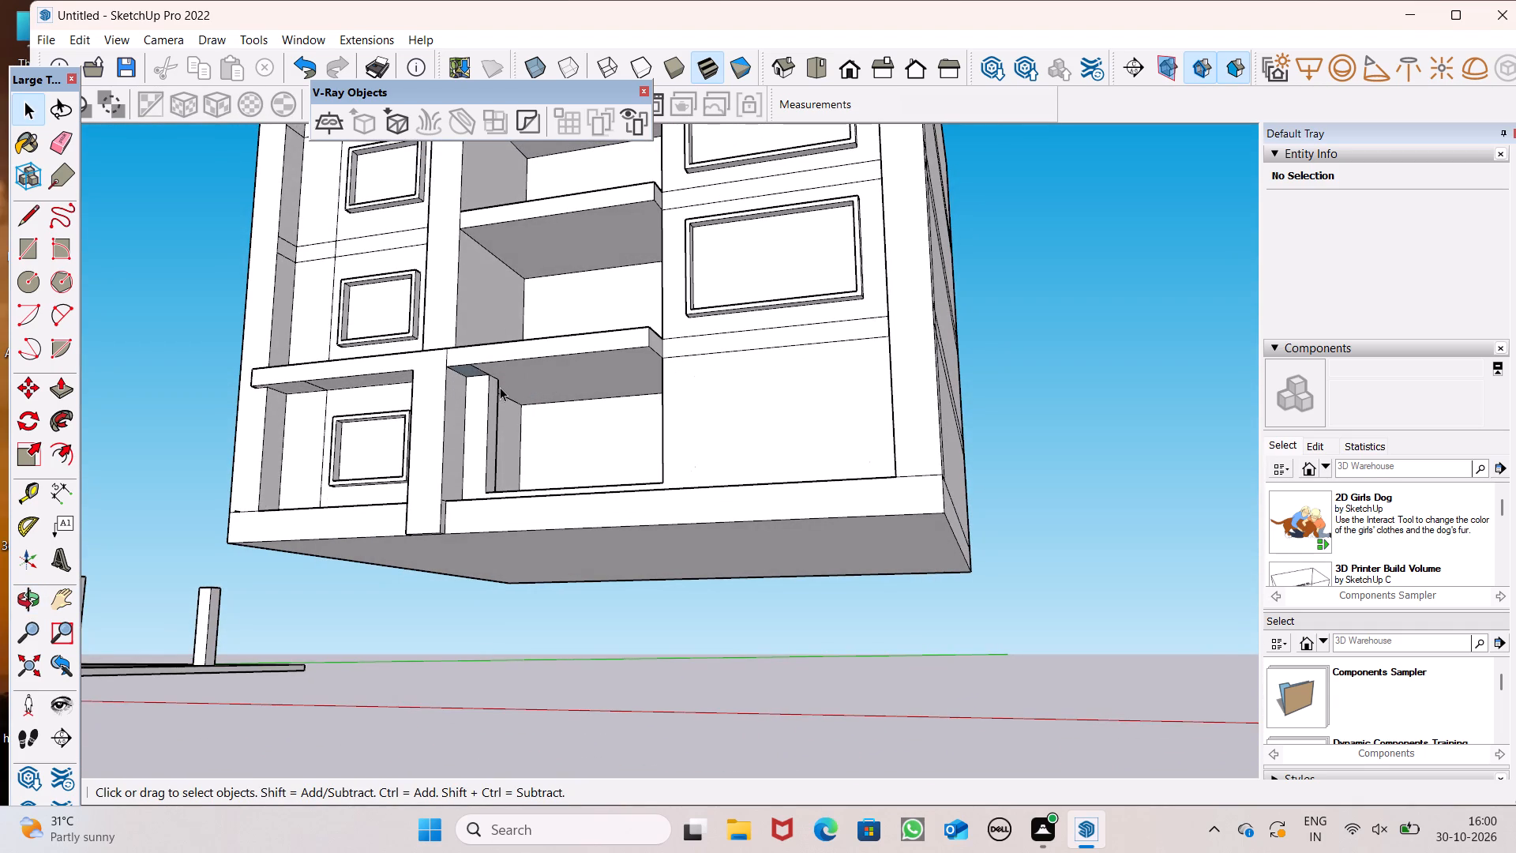
{"action": "scroll", "coordinate": [499, 387], "scroll_direction": "down", "scroll_amount": 3}
{"action": "middle_click_drag", "start_coordinate": [497, 393], "coordinate": [532, 501]}
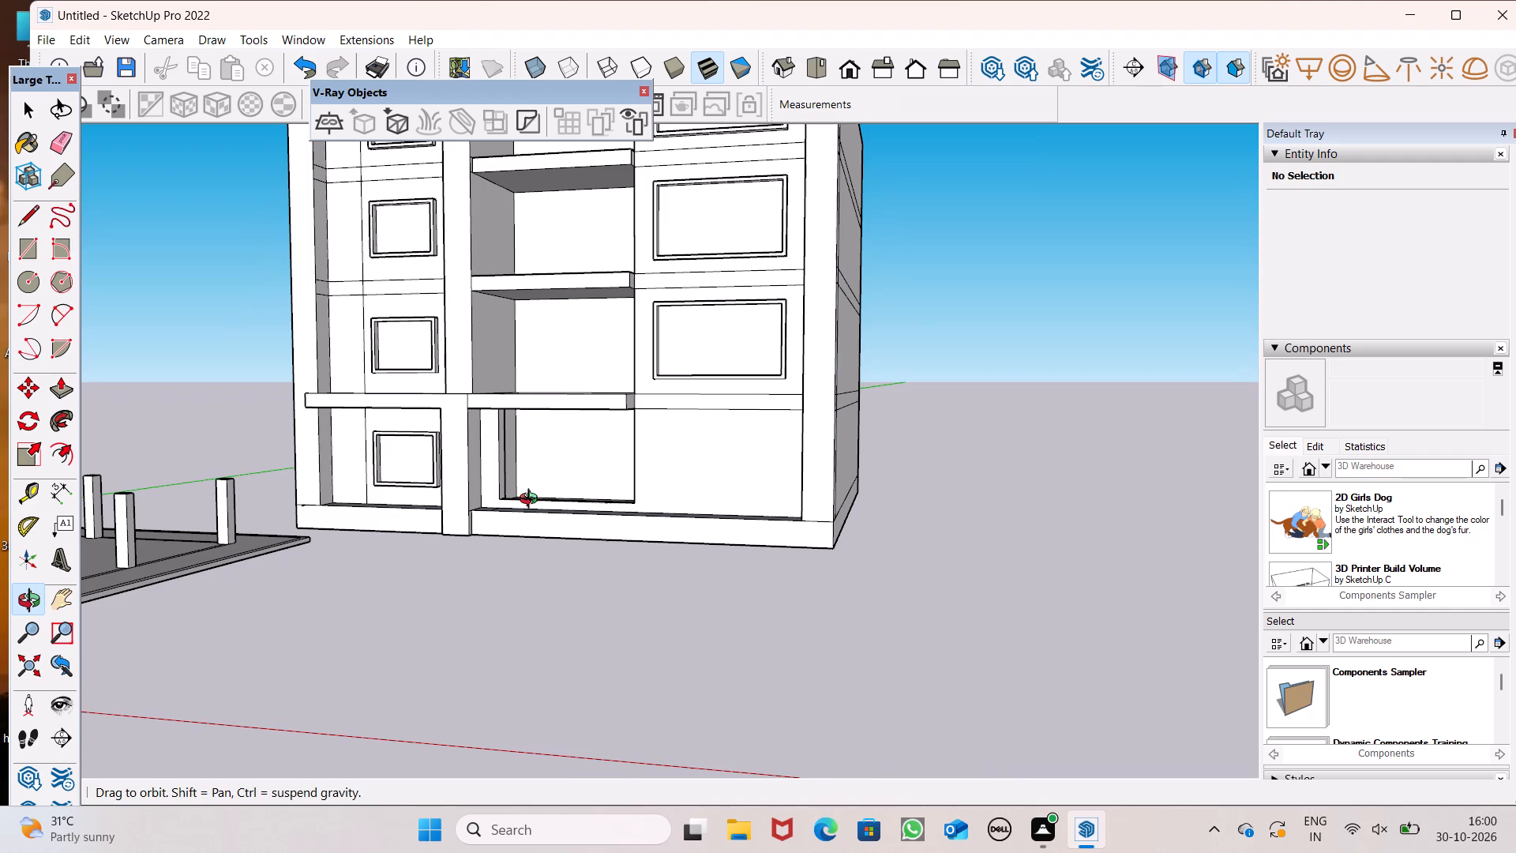
{"action": "middle_click_drag", "start_coordinate": [532, 501], "coordinate": [568, 645]}
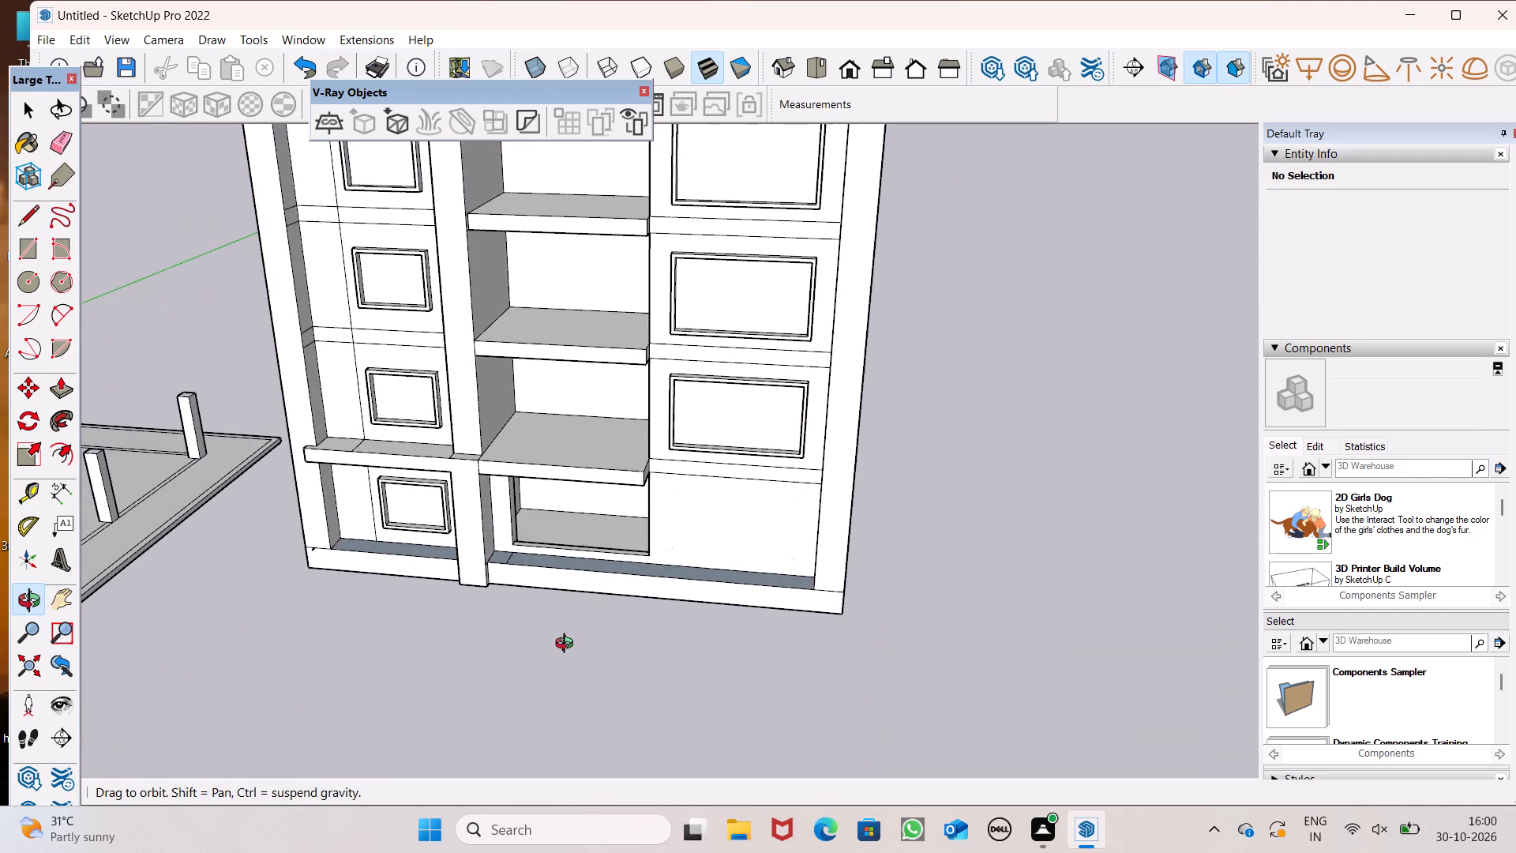
{"action": "middle_click_drag", "start_coordinate": [568, 645], "coordinate": [572, 648]}
{"action": "scroll", "coordinate": [596, 595], "scroll_direction": "down", "scroll_amount": 3}
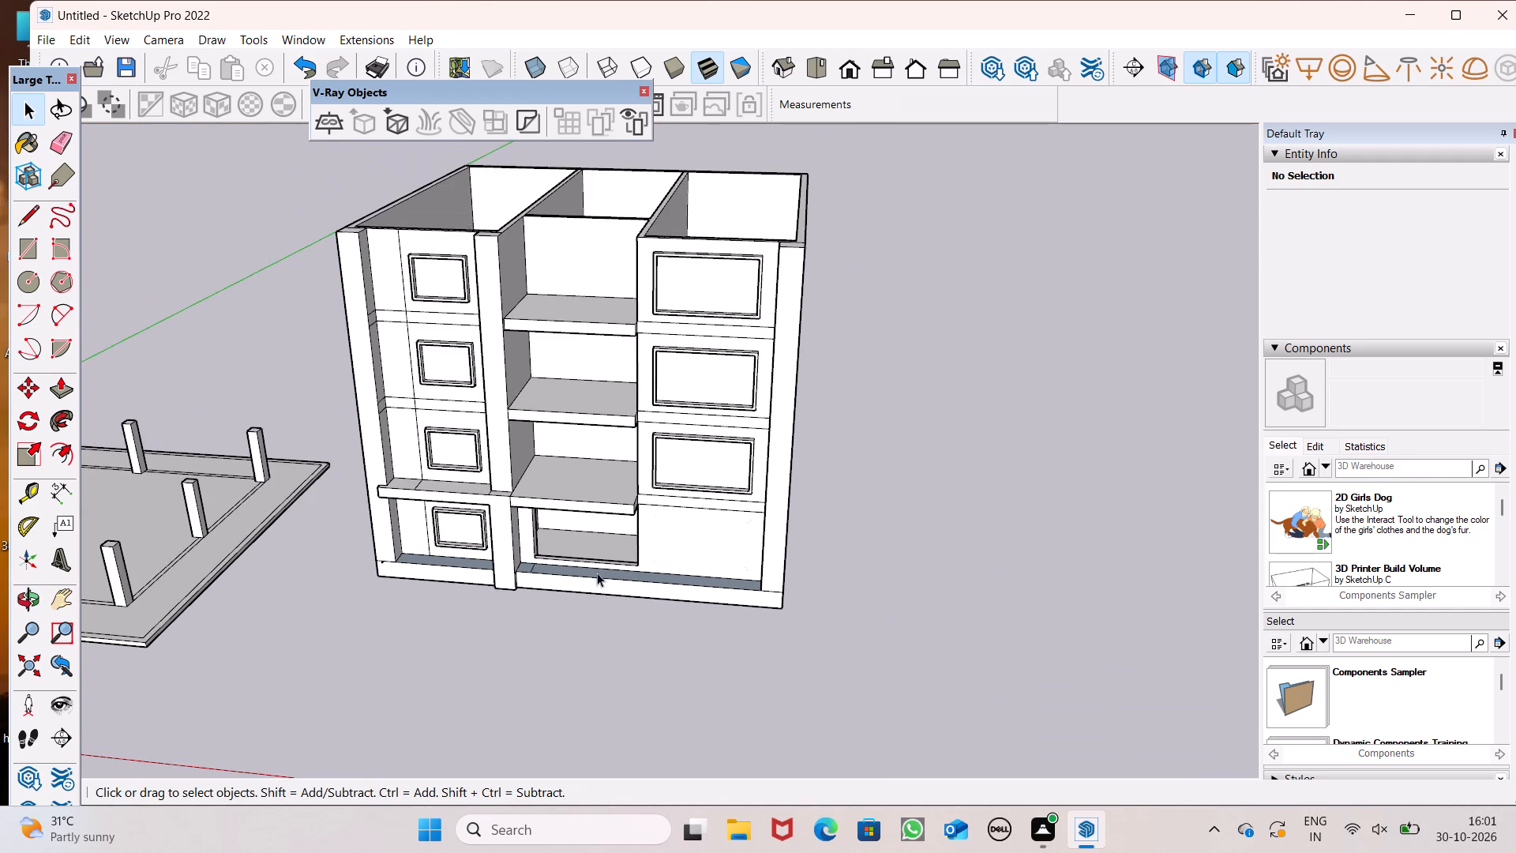
{"action": "middle_click_drag", "start_coordinate": [606, 569], "coordinate": [717, 649]}
{"action": "scroll", "coordinate": [689, 550], "scroll_direction": "up", "scroll_amount": 3}
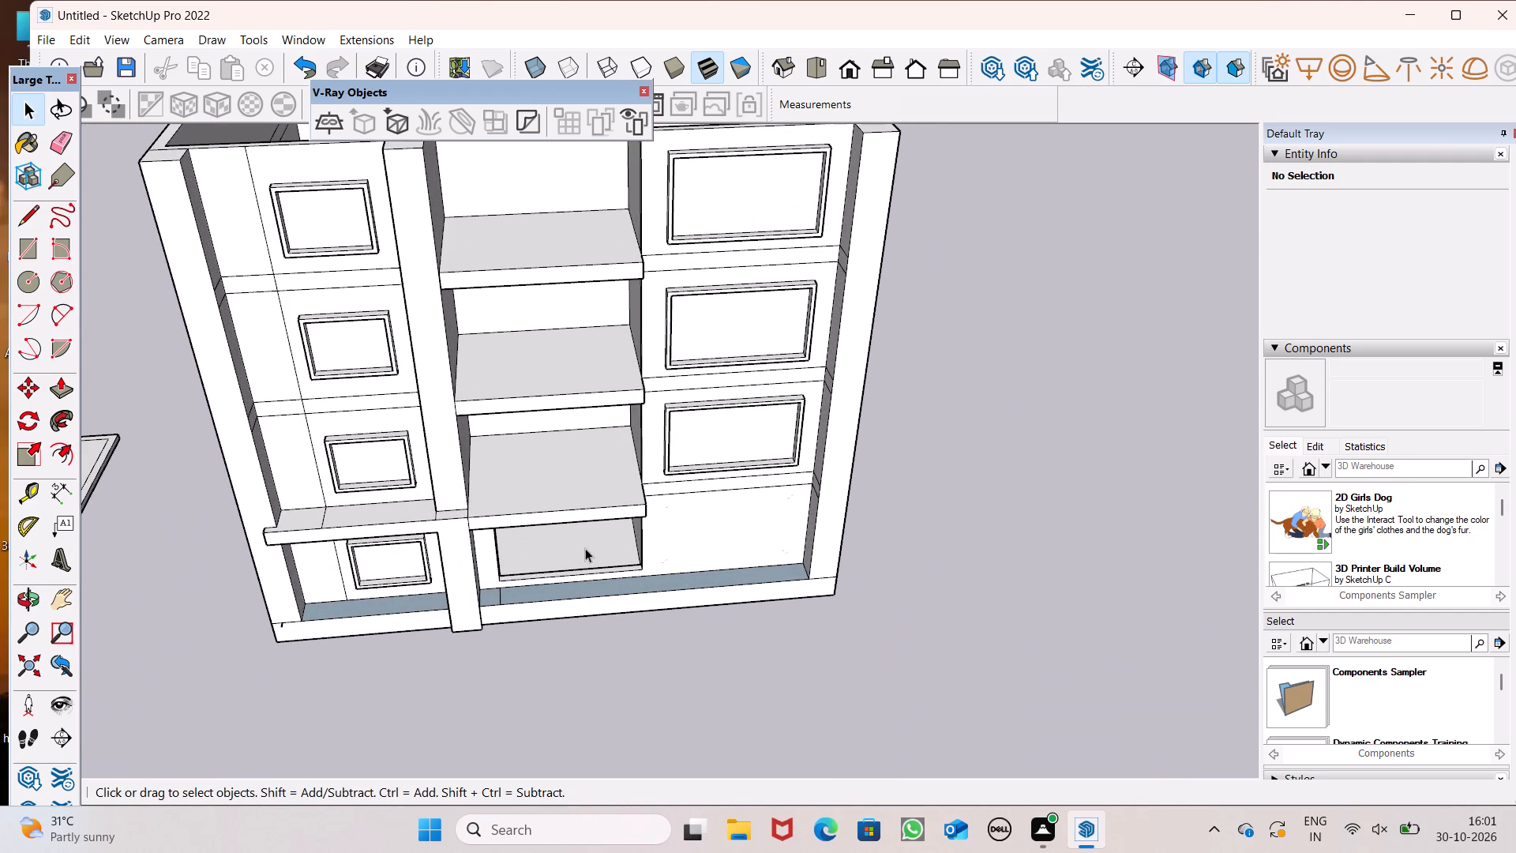
{"action": "scroll", "coordinate": [585, 548], "scroll_direction": "up", "scroll_amount": 4}
{"action": "middle_click_drag", "start_coordinate": [521, 580], "coordinate": [426, 185]}
{"action": "scroll", "coordinate": [426, 185], "scroll_direction": "up", "scroll_amount": 1}
{"action": "middle_click_drag", "start_coordinate": [466, 423], "coordinate": [459, 333]}
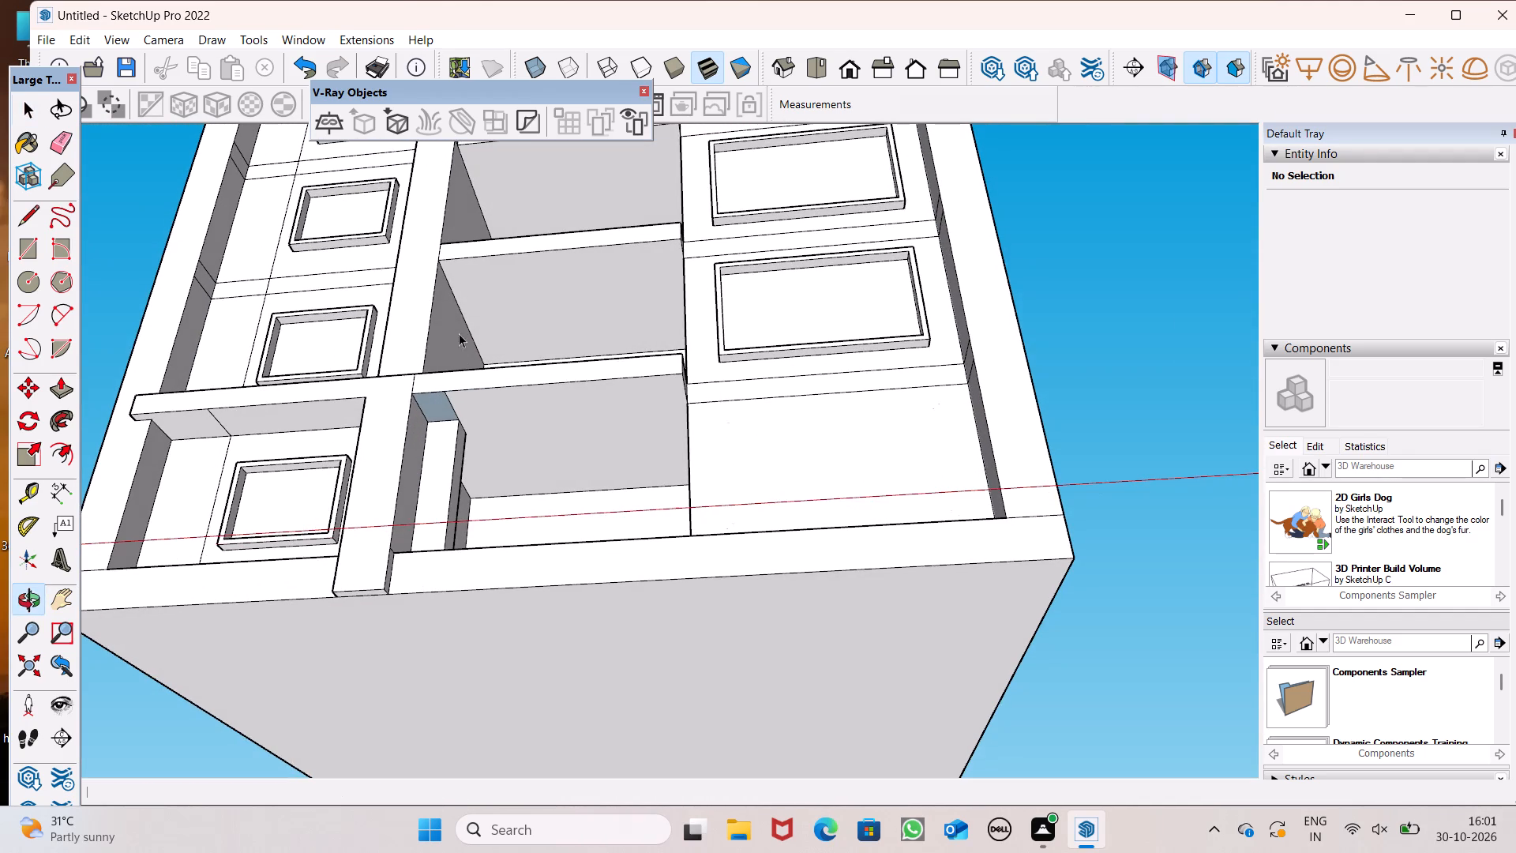
{"action": "middle_click_drag", "start_coordinate": [465, 442], "coordinate": [474, 385]}
{"action": "scroll", "coordinate": [468, 428], "scroll_direction": "up", "scroll_amount": 1}
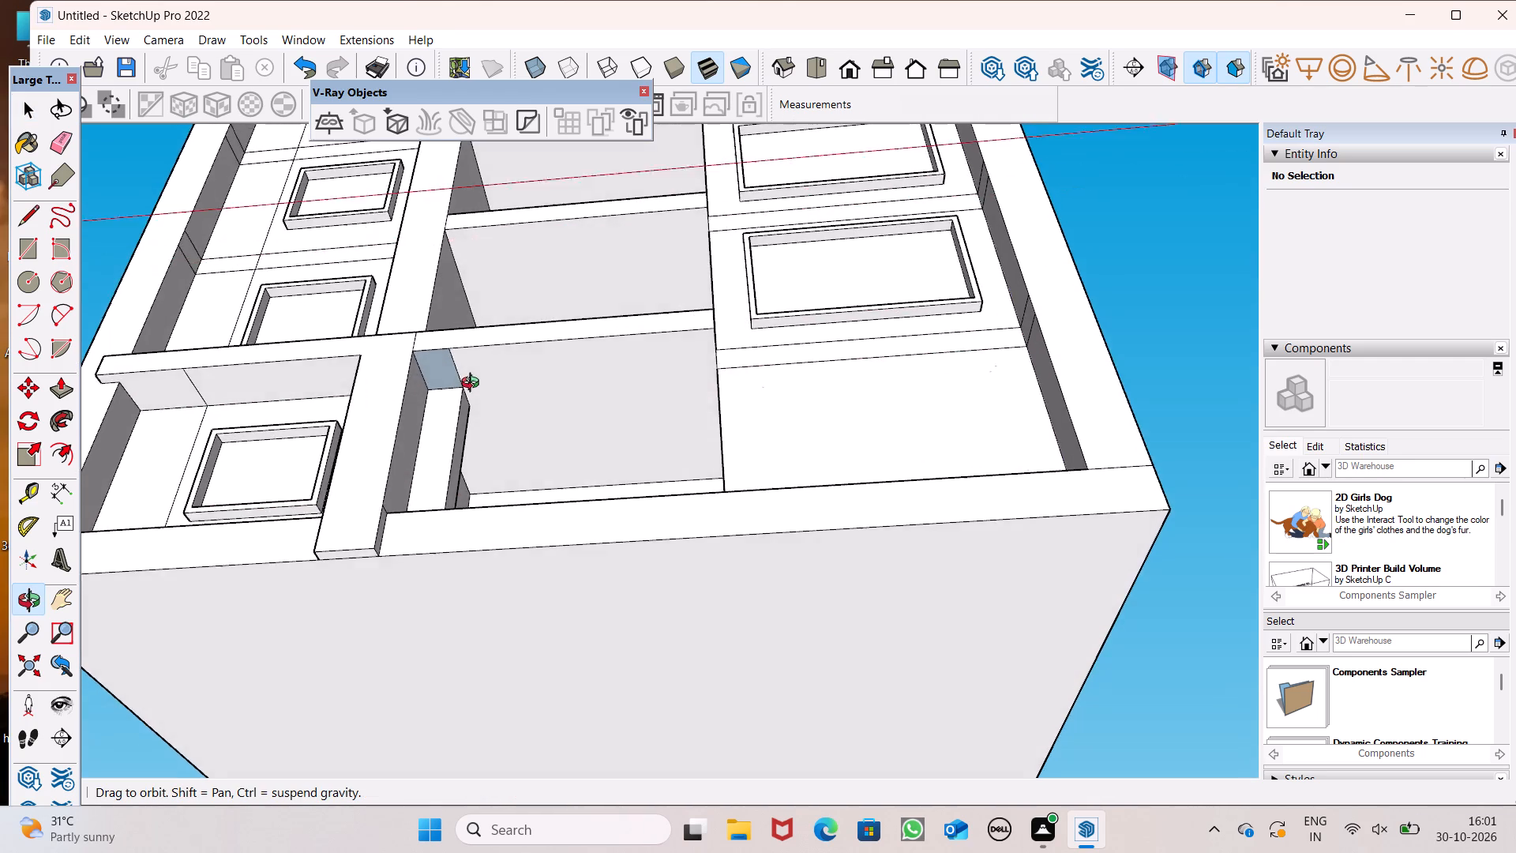
{"action": "middle_click_drag", "start_coordinate": [474, 385], "coordinate": [482, 374]}
{"action": "scroll", "coordinate": [507, 414], "scroll_direction": "down", "scroll_amount": 3}
{"action": "middle_click_drag", "start_coordinate": [508, 423], "coordinate": [571, 692]}
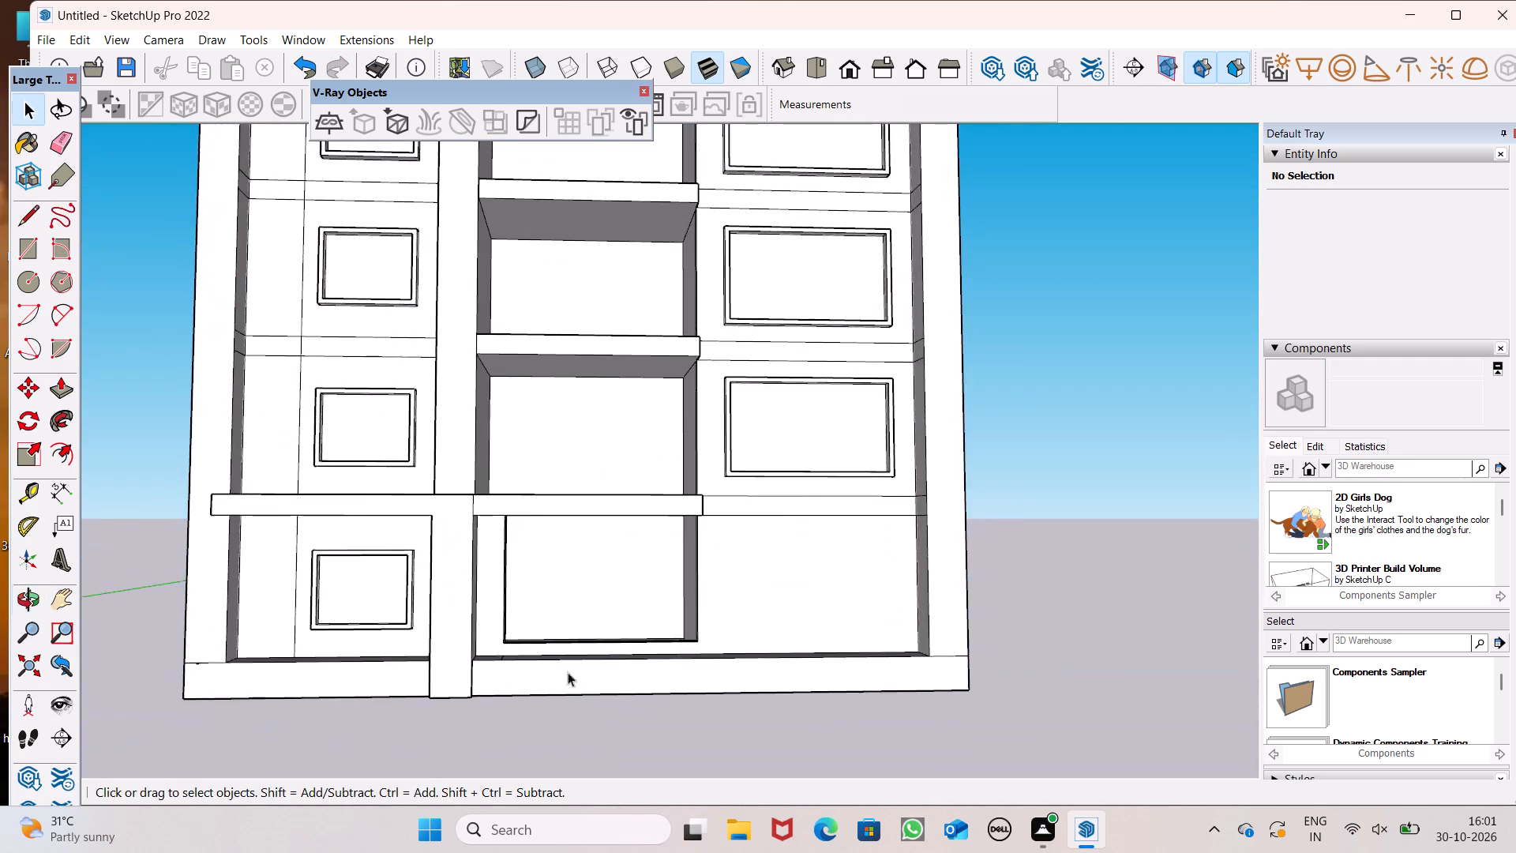
{"action": "scroll", "coordinate": [531, 599], "scroll_direction": "up", "scroll_amount": 1}
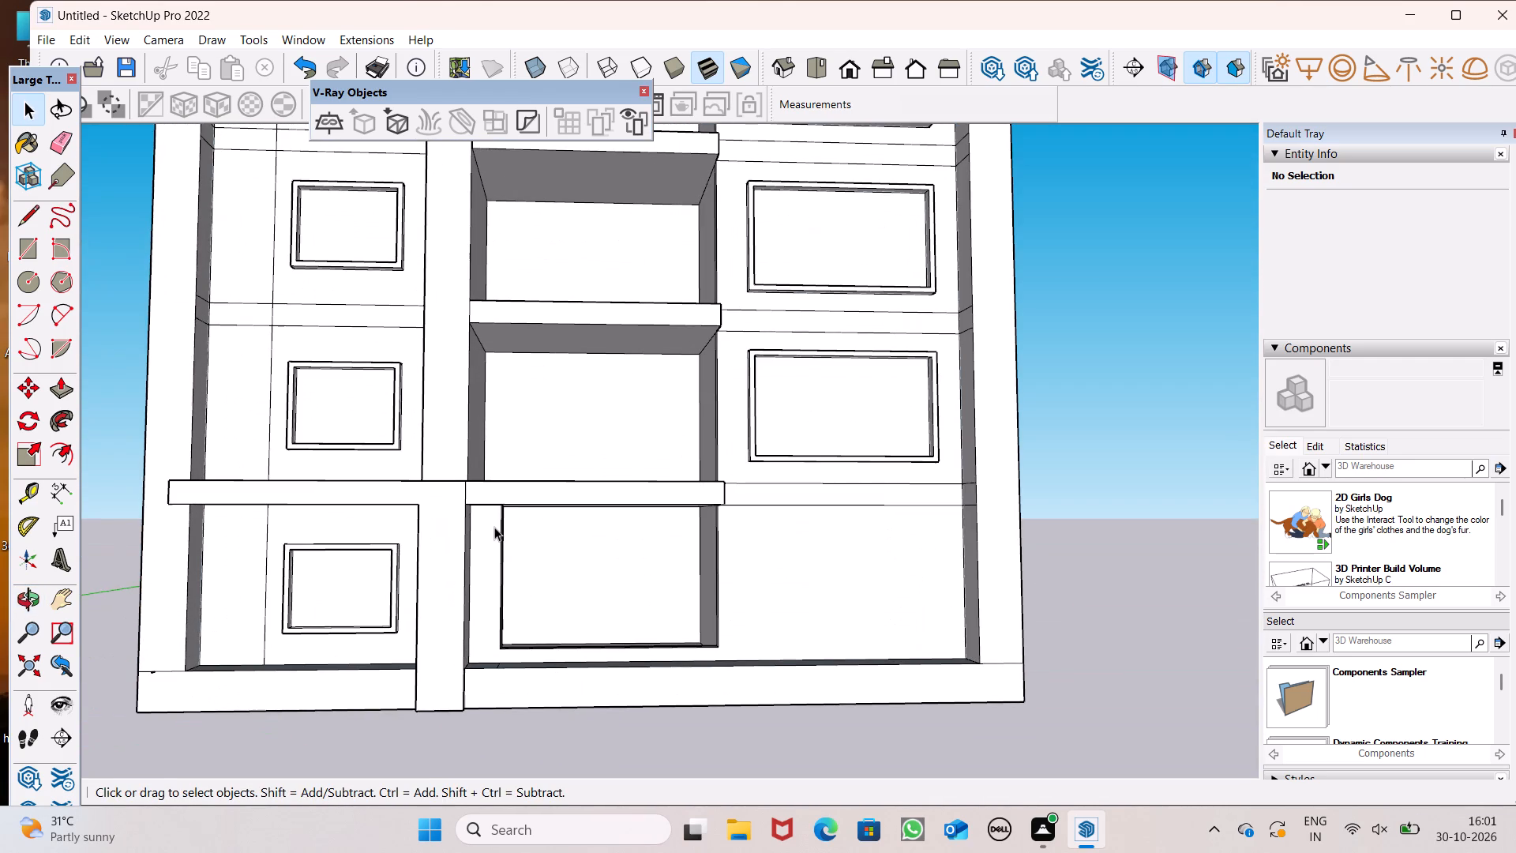
{"action": "scroll", "coordinate": [483, 478], "scroll_direction": "down", "scroll_amount": 2}
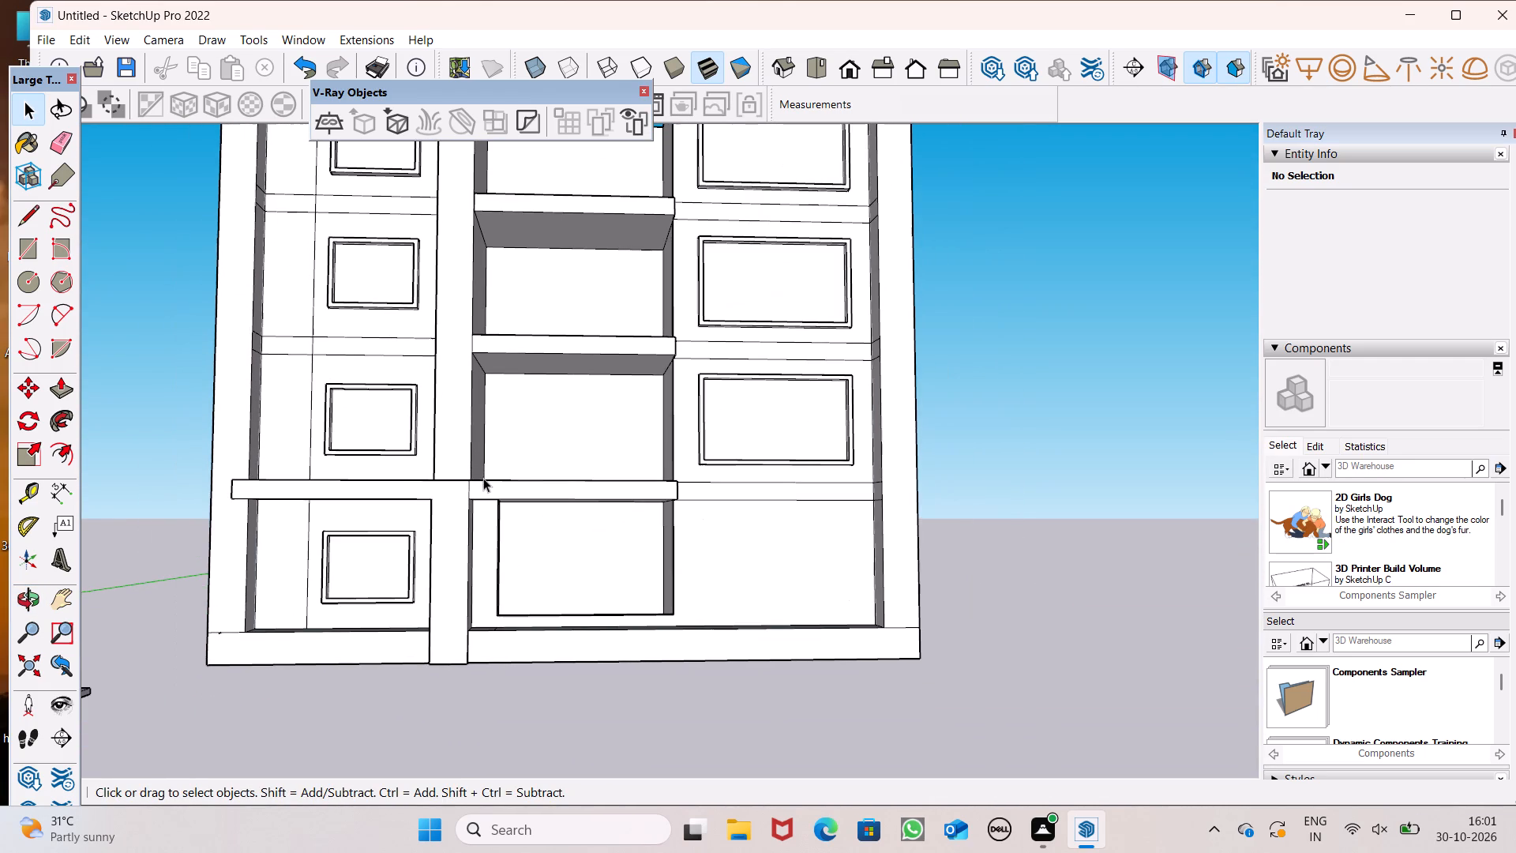
{"action": "middle_click_drag", "start_coordinate": [484, 475], "coordinate": [475, 453]}
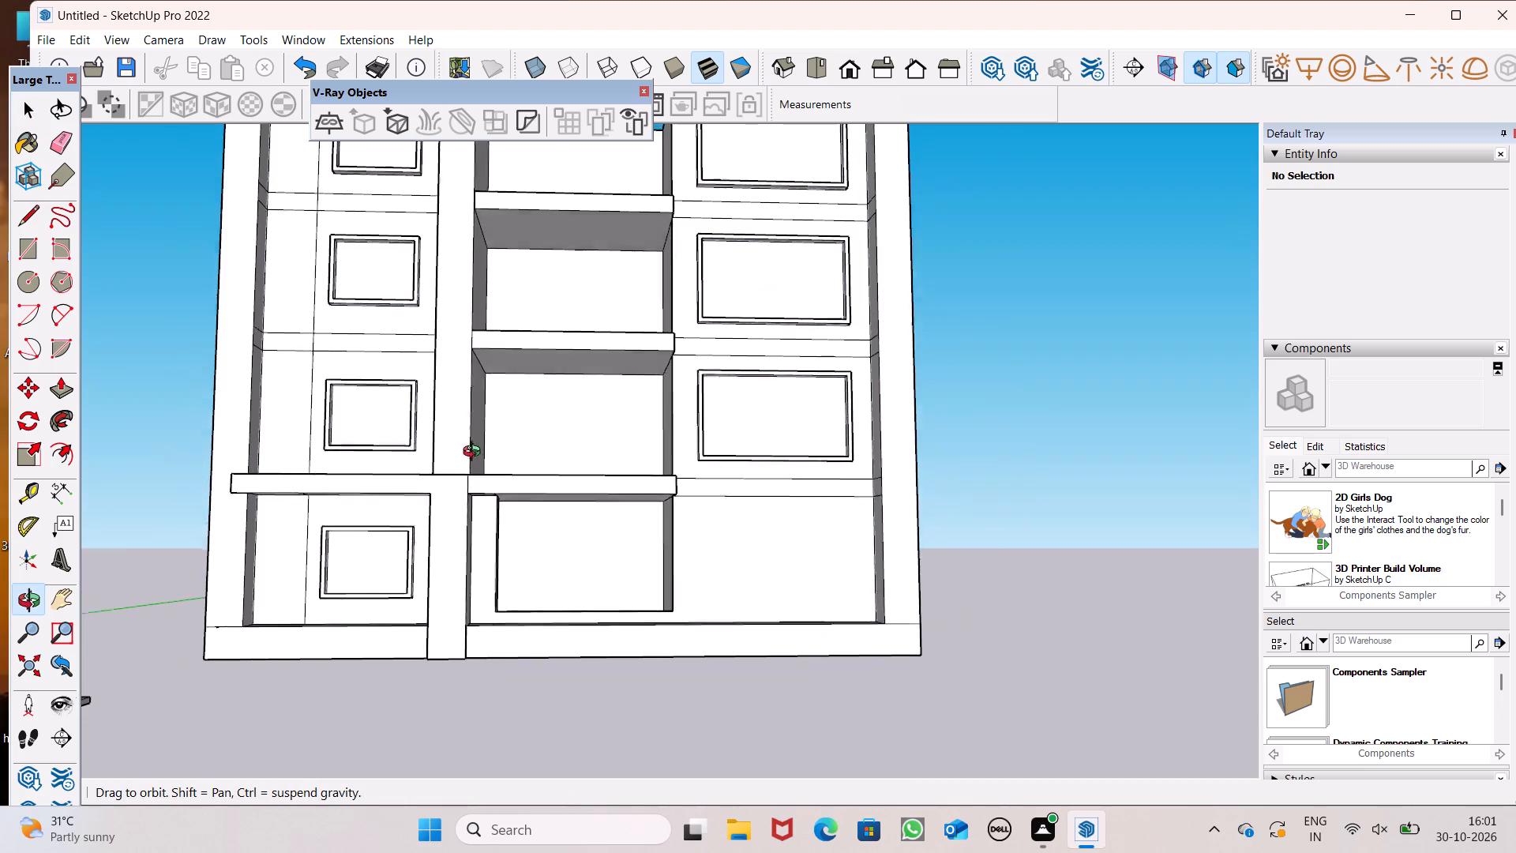
Draw a vertical line from the ground-floor recess's lower corner beside the blank panel down to the base ledge.
{"action": "middle_click_drag", "start_coordinate": [475, 453], "coordinate": [424, 265]}
{"action": "scroll", "coordinate": [443, 378], "scroll_direction": "up", "scroll_amount": 1}
{"action": "scroll", "coordinate": [443, 378], "scroll_direction": "down", "scroll_amount": 1}
{"action": "scroll", "coordinate": [443, 378], "scroll_direction": "up", "scroll_amount": 1}
{"action": "scroll", "coordinate": [443, 378], "scroll_direction": "down", "scroll_amount": 1}
{"action": "scroll", "coordinate": [443, 378], "scroll_direction": "up", "scroll_amount": 2}
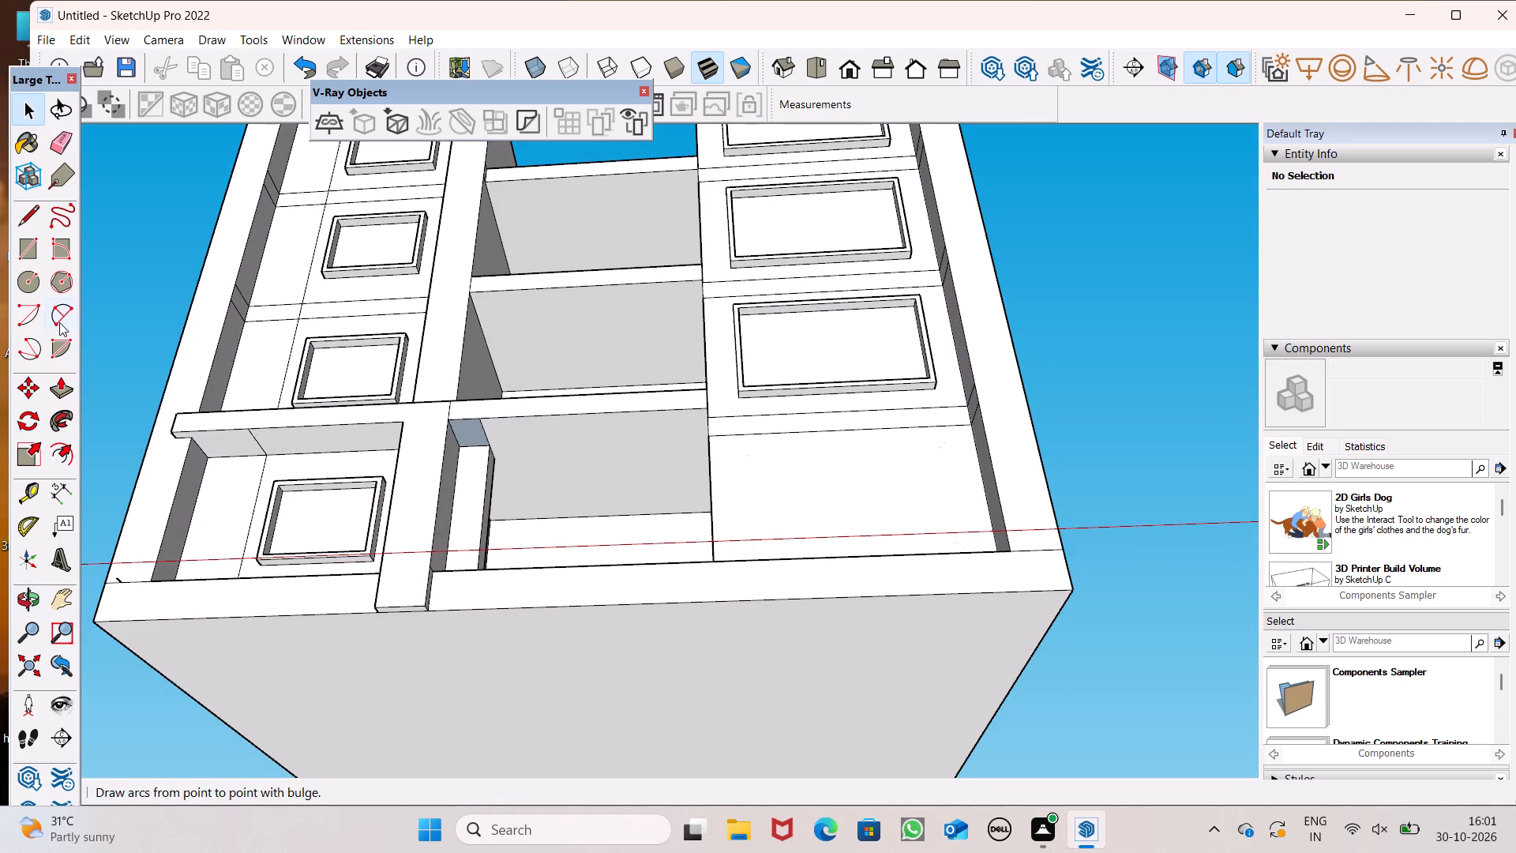
{"action": "left_click", "coordinate": [37, 220]}
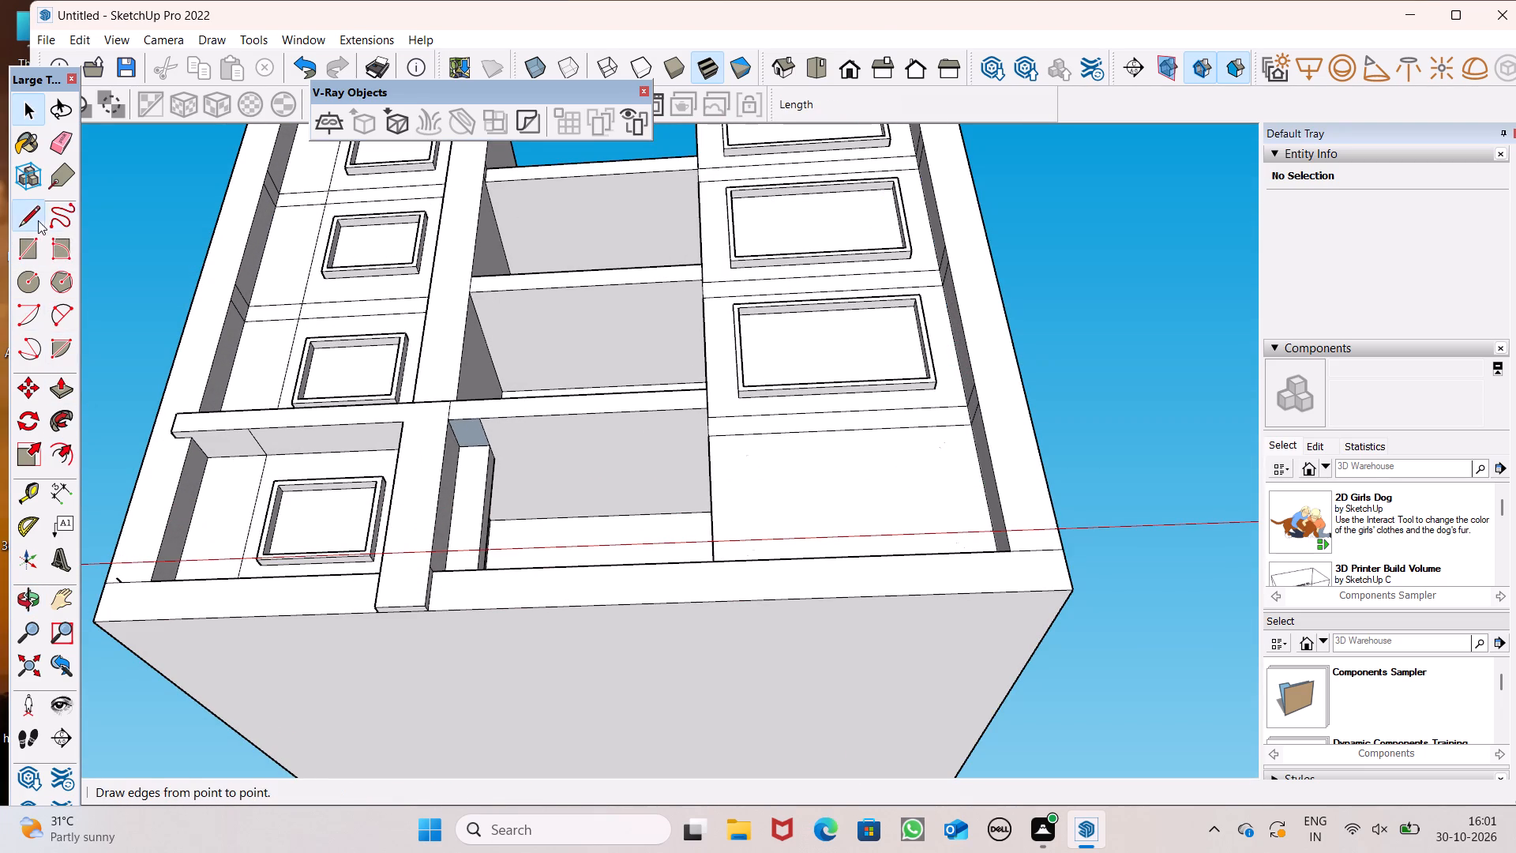
{"action": "scroll", "coordinate": [502, 366], "scroll_direction": "down", "scroll_amount": 4}
{"action": "scroll", "coordinate": [521, 438], "scroll_direction": "up", "scroll_amount": 9}
{"action": "scroll", "coordinate": [468, 411], "scroll_direction": "down", "scroll_amount": 4}
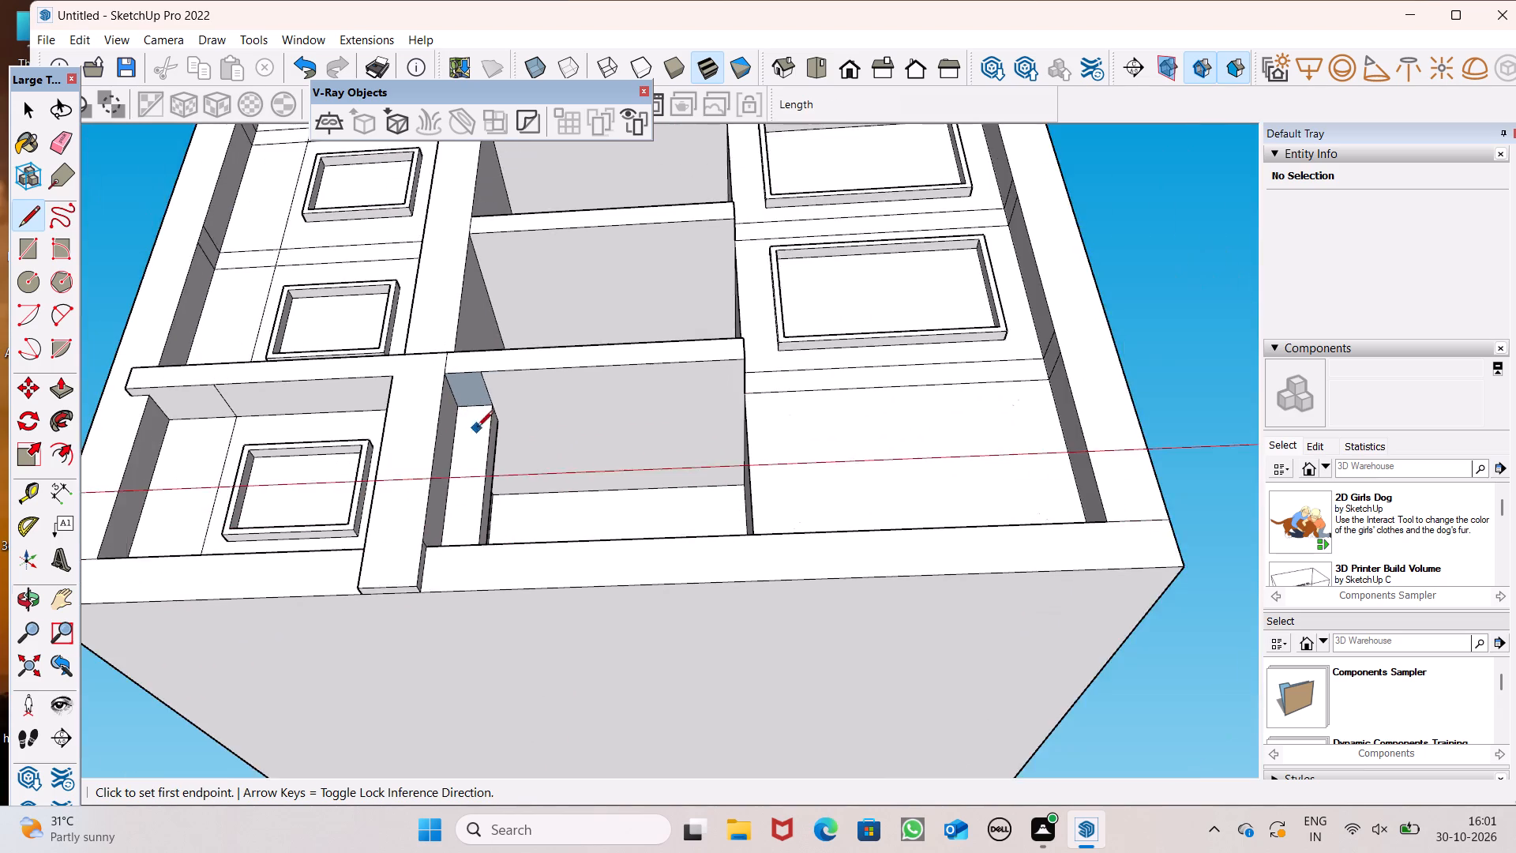
{"action": "middle_click_drag", "start_coordinate": [477, 428], "coordinate": [469, 475]}
{"action": "scroll", "coordinate": [478, 456], "scroll_direction": "up", "scroll_amount": 3}
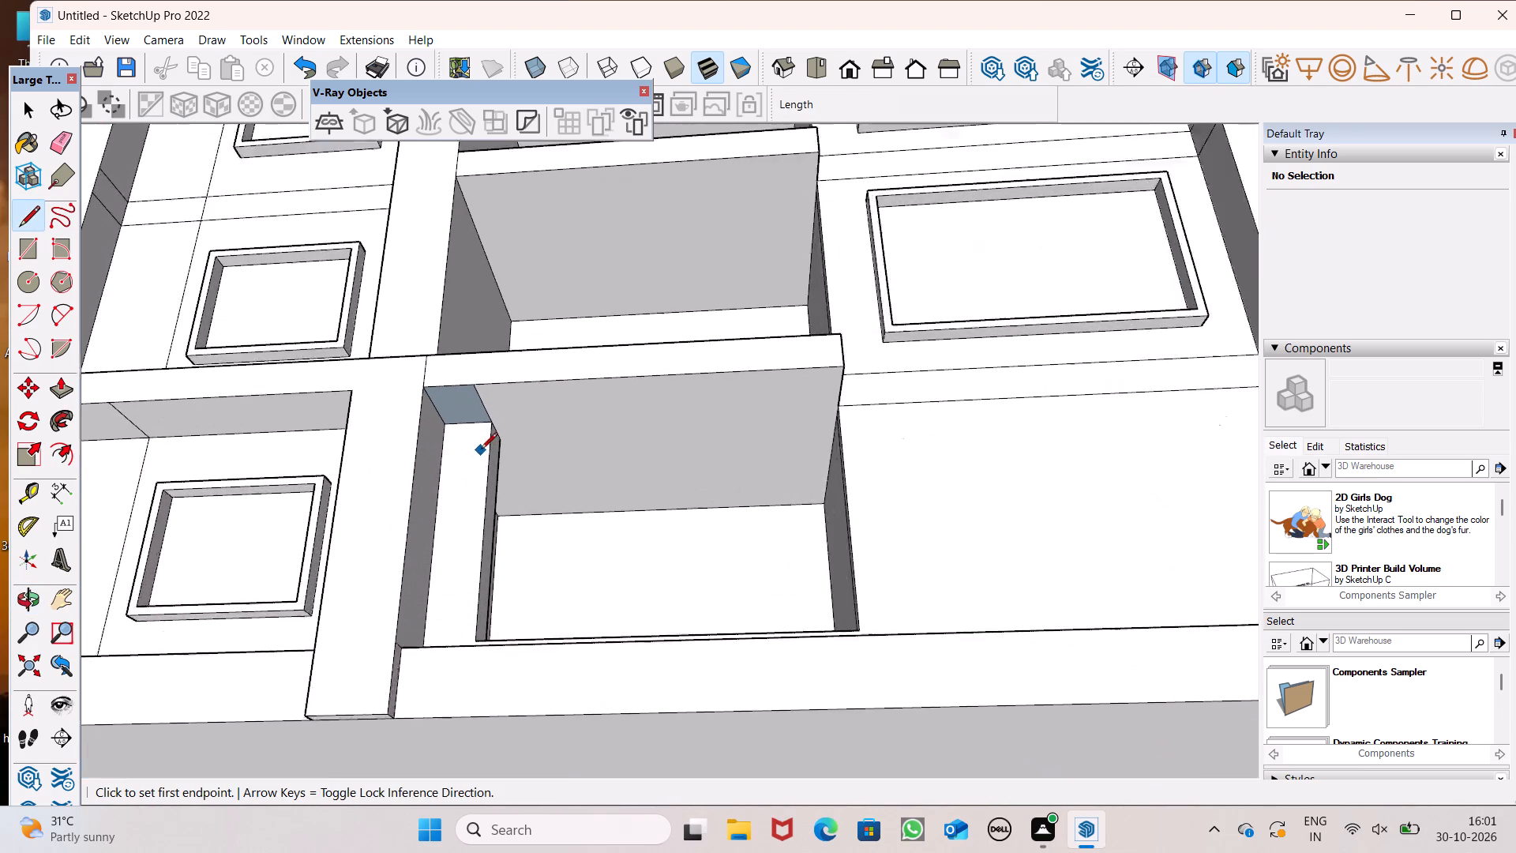
{"action": "scroll", "coordinate": [481, 450], "scroll_direction": "up", "scroll_amount": 2}
{"action": "middle_click_drag", "start_coordinate": [514, 456], "coordinate": [520, 641]}
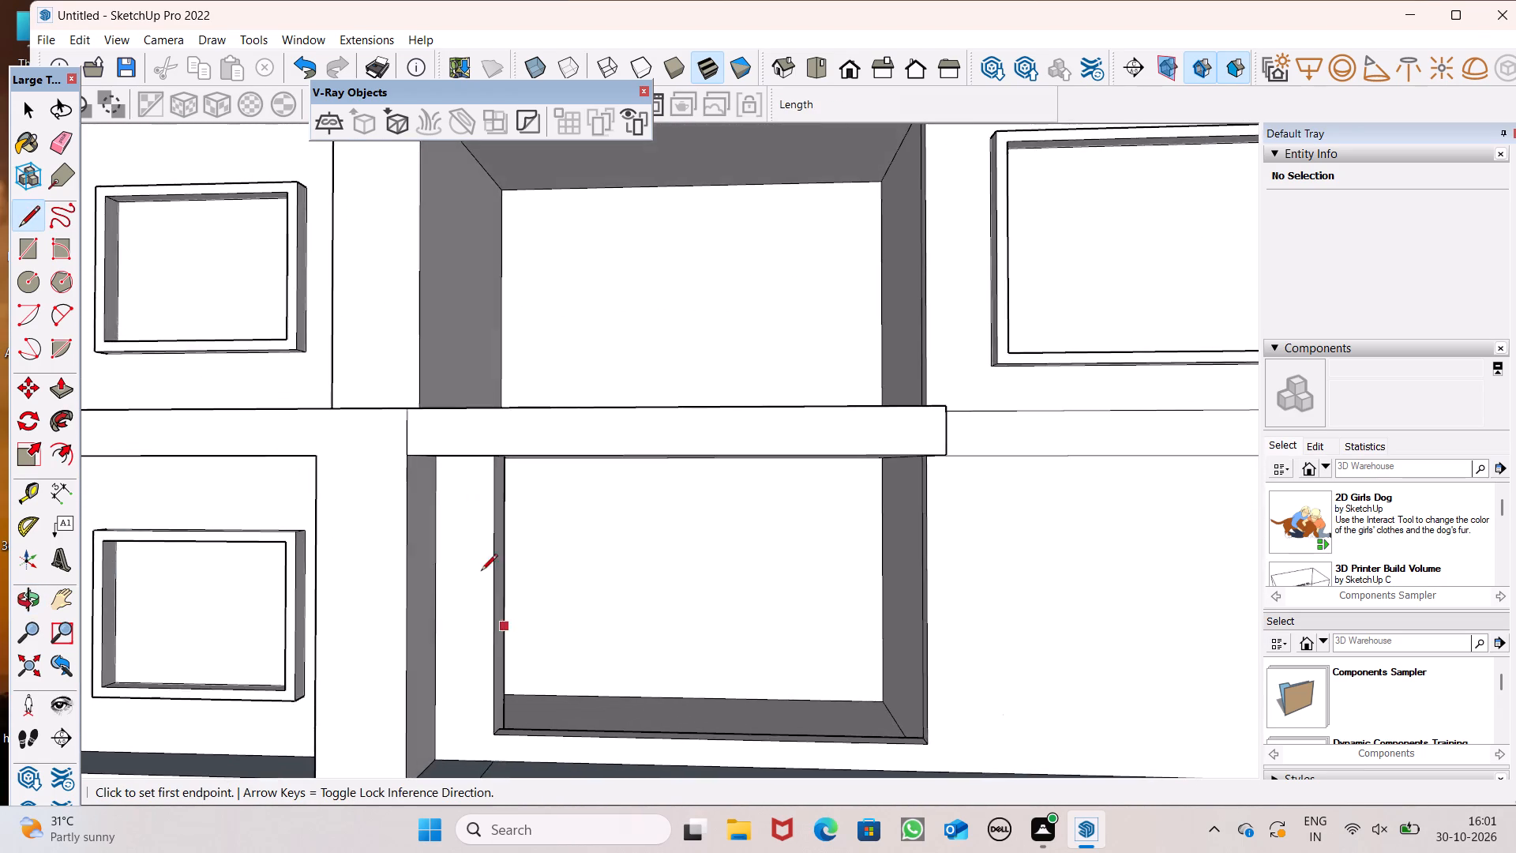
{"action": "scroll", "coordinate": [531, 352], "scroll_direction": "down", "scroll_amount": 7}
{"action": "scroll", "coordinate": [526, 457], "scroll_direction": "down", "scroll_amount": 2}
{"action": "middle_click_drag", "start_coordinate": [538, 490], "coordinate": [554, 610]}
{"action": "scroll", "coordinate": [532, 566], "scroll_direction": "up", "scroll_amount": 8}
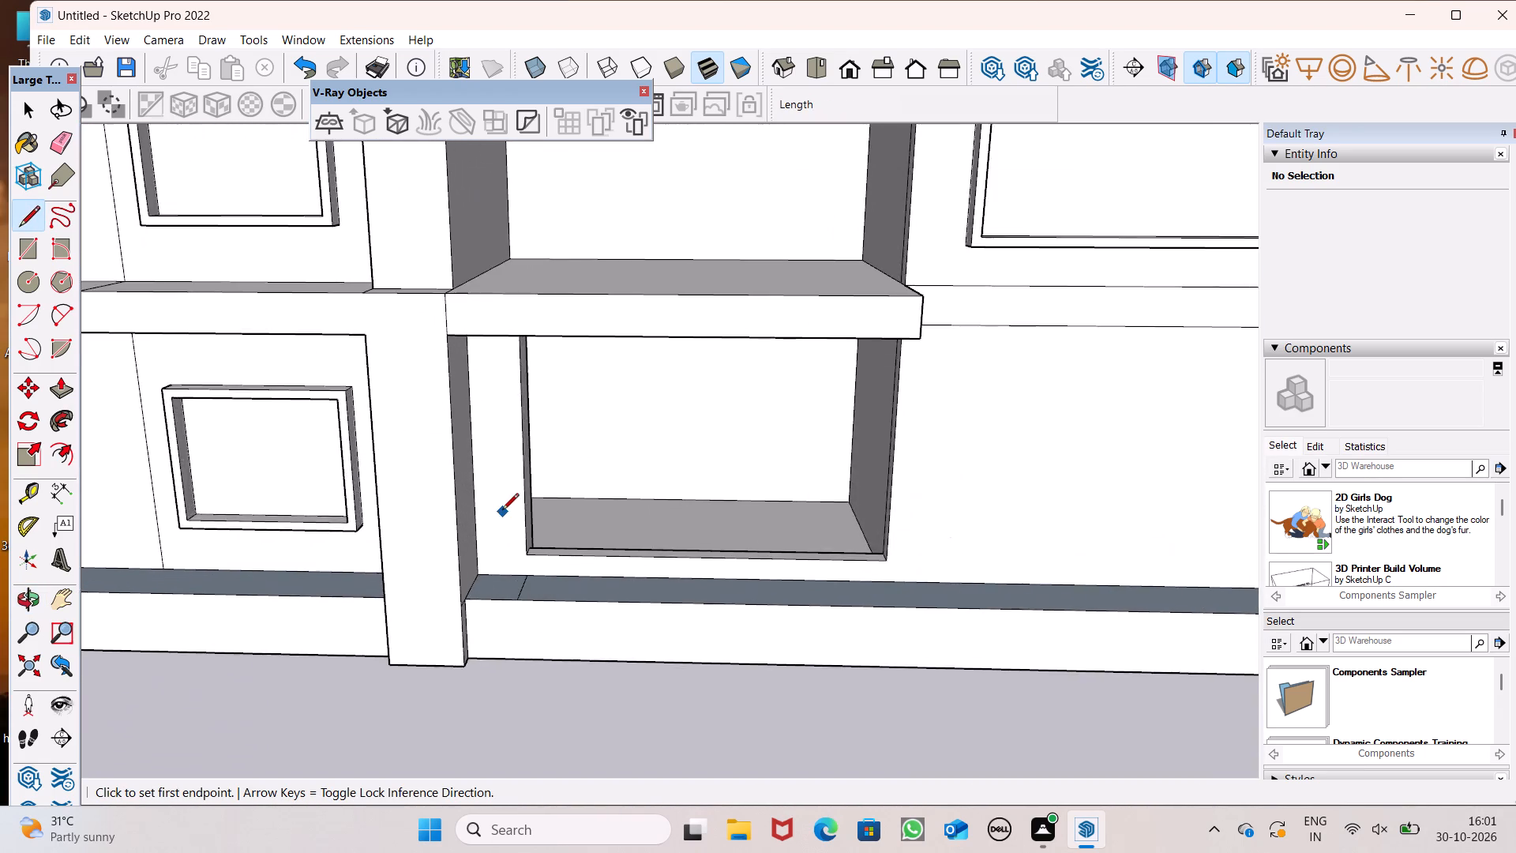
{"action": "scroll", "coordinate": [501, 510], "scroll_direction": "down", "scroll_amount": 2}
{"action": "scroll", "coordinate": [540, 562], "scroll_direction": "up", "scroll_amount": 11}
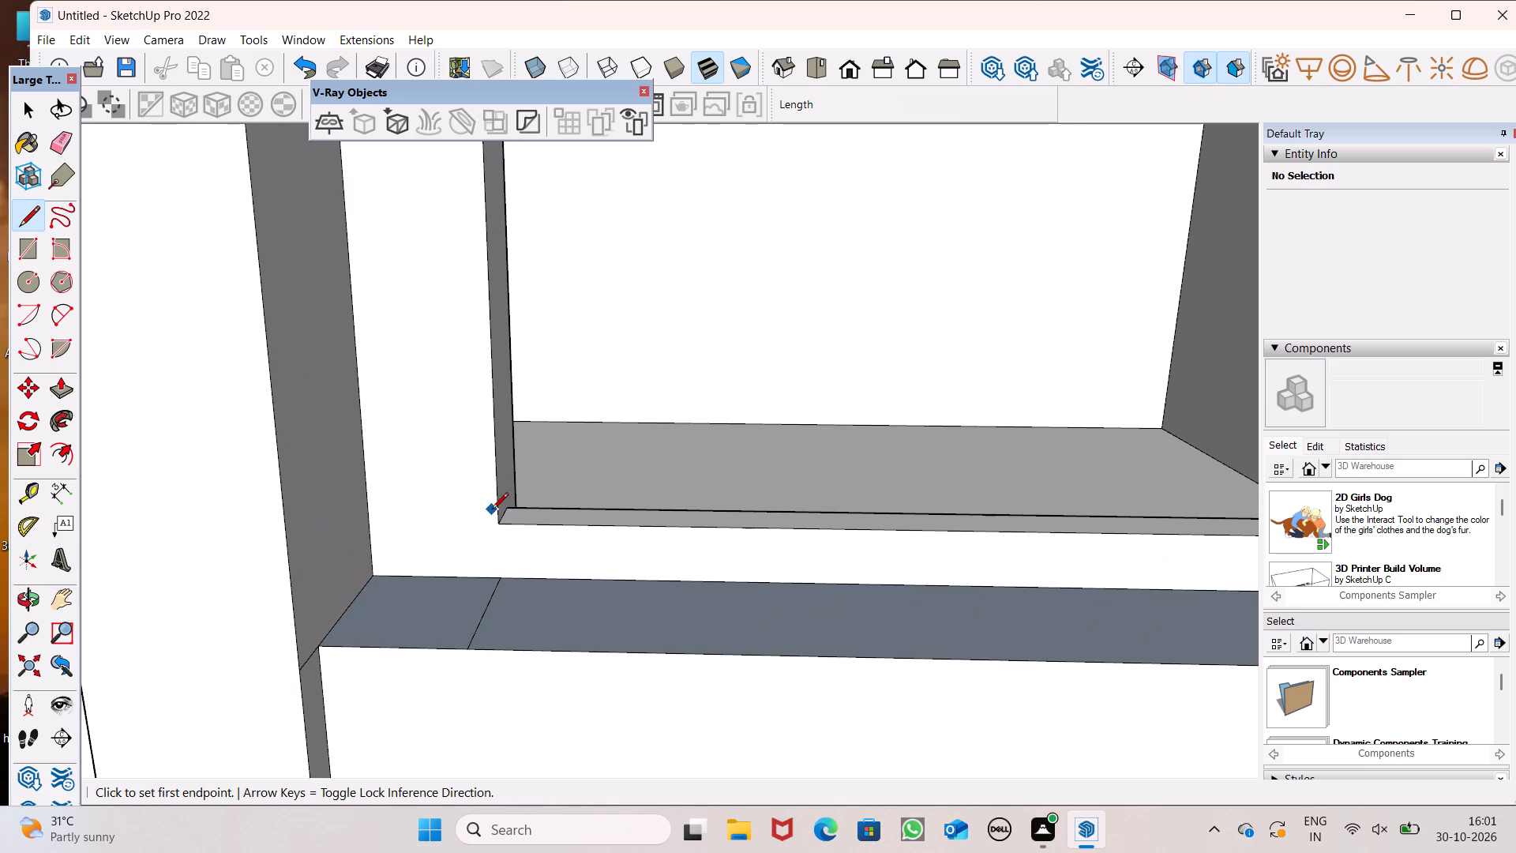
{"action": "scroll", "coordinate": [492, 510], "scroll_direction": "down", "scroll_amount": 3}
{"action": "scroll", "coordinate": [527, 562], "scroll_direction": "up", "scroll_amount": 1}
{"action": "middle_click_drag", "start_coordinate": [530, 577], "coordinate": [536, 625]}
{"action": "scroll", "coordinate": [536, 622], "scroll_direction": "up", "scroll_amount": 6}
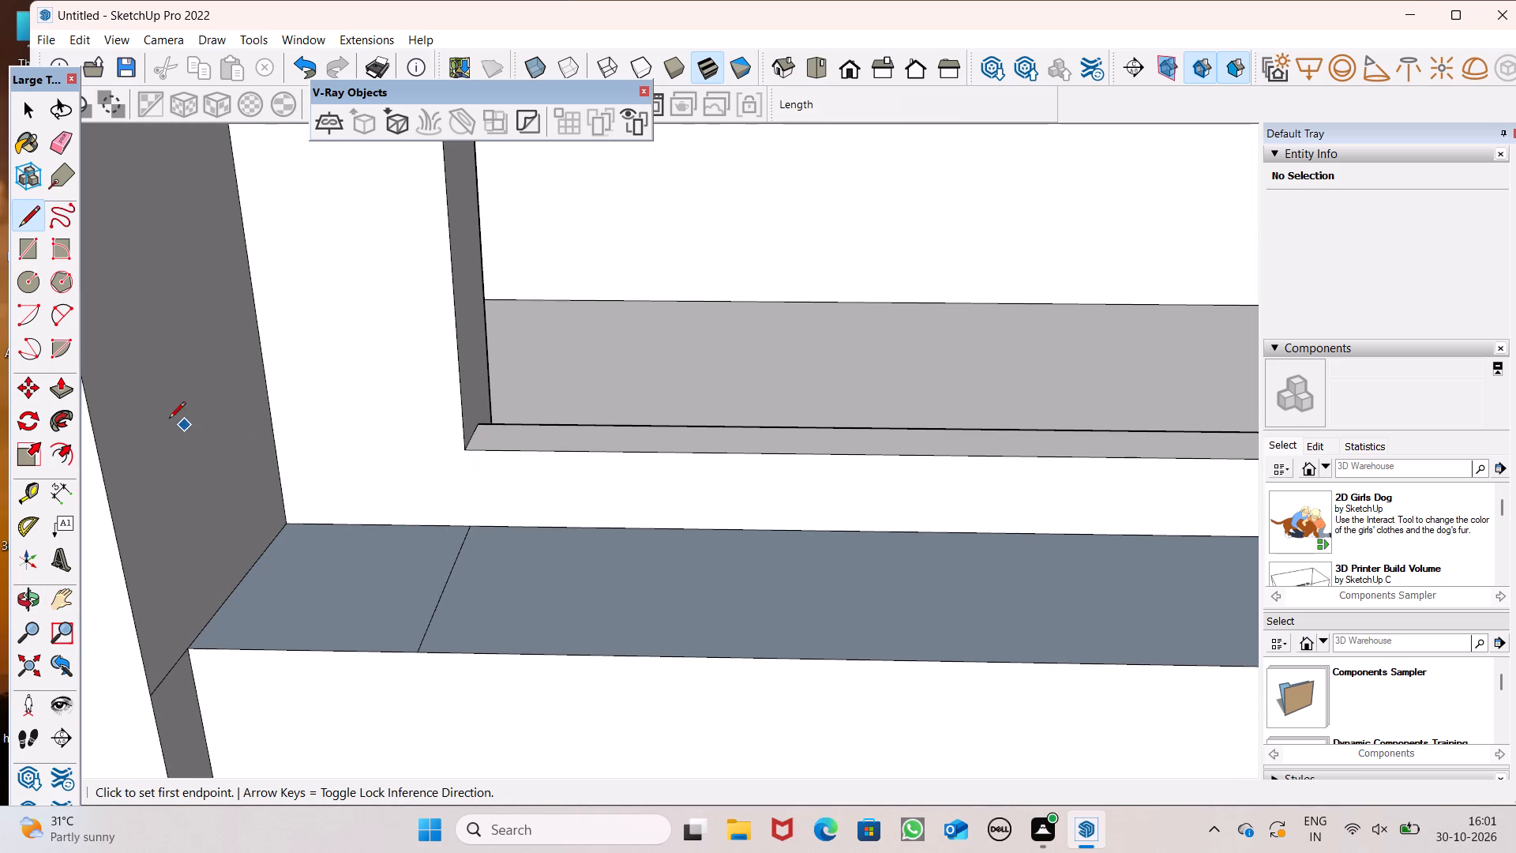
{"action": "scroll", "coordinate": [356, 453], "scroll_direction": "down", "scroll_amount": 8}
{"action": "scroll", "coordinate": [1017, 515], "scroll_direction": "up", "scroll_amount": 5}
{"action": "left_click", "coordinate": [1094, 431]}
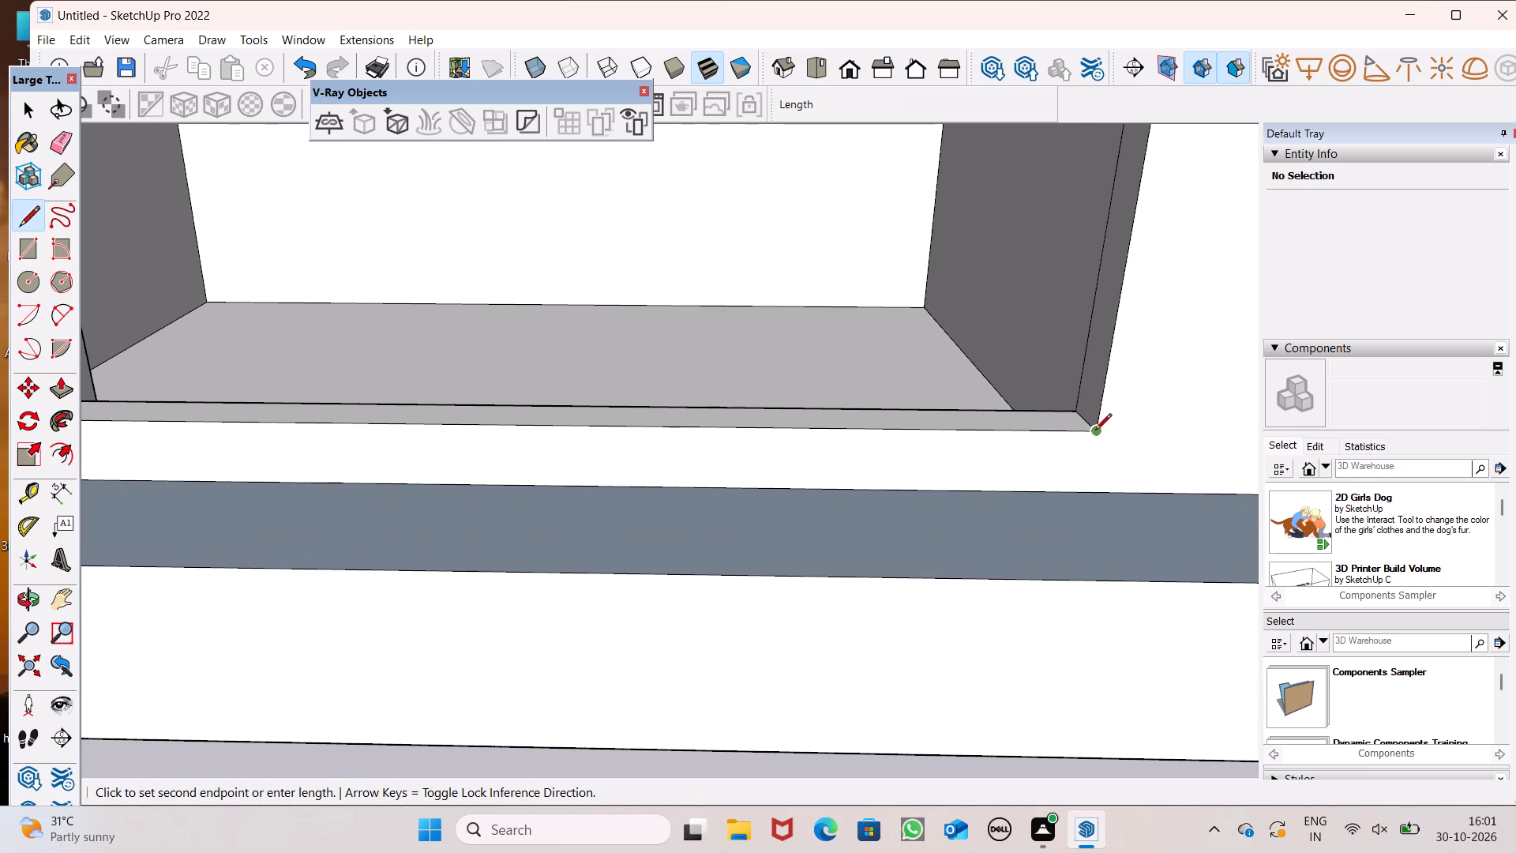
{"action": "left_click", "coordinate": [1094, 490]}
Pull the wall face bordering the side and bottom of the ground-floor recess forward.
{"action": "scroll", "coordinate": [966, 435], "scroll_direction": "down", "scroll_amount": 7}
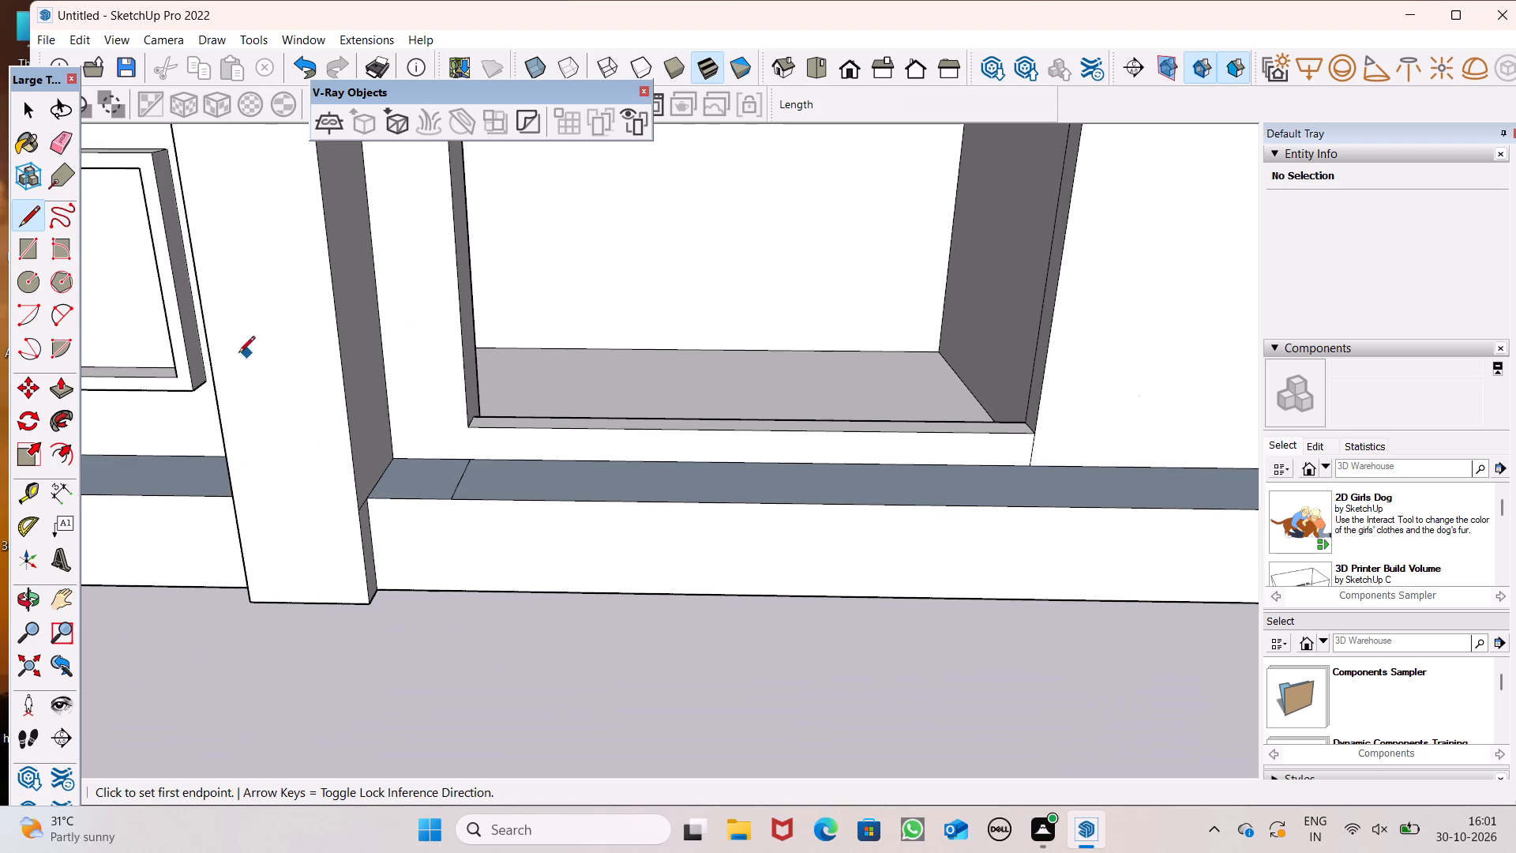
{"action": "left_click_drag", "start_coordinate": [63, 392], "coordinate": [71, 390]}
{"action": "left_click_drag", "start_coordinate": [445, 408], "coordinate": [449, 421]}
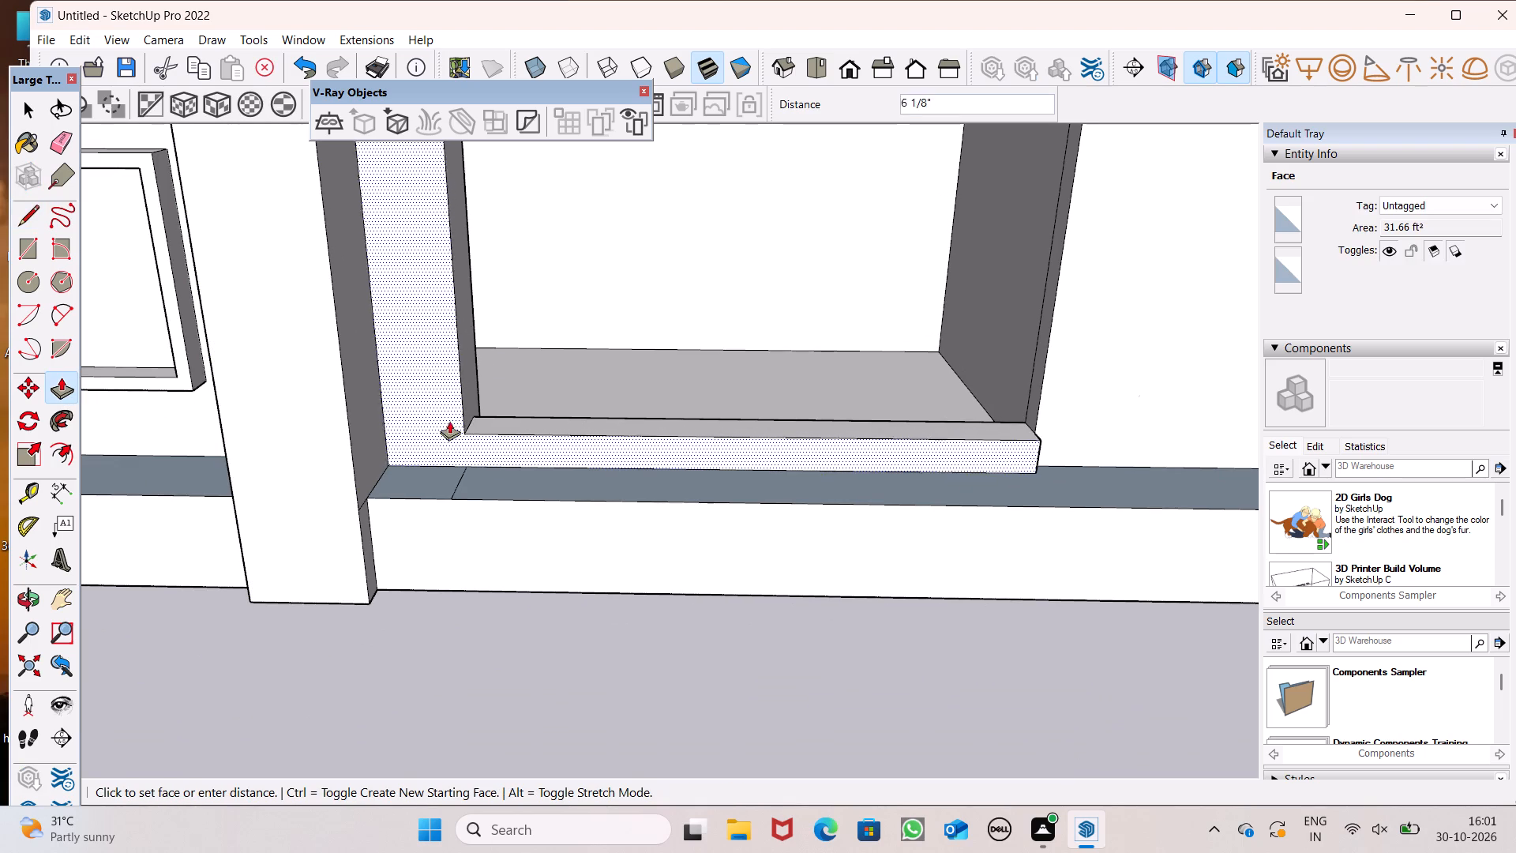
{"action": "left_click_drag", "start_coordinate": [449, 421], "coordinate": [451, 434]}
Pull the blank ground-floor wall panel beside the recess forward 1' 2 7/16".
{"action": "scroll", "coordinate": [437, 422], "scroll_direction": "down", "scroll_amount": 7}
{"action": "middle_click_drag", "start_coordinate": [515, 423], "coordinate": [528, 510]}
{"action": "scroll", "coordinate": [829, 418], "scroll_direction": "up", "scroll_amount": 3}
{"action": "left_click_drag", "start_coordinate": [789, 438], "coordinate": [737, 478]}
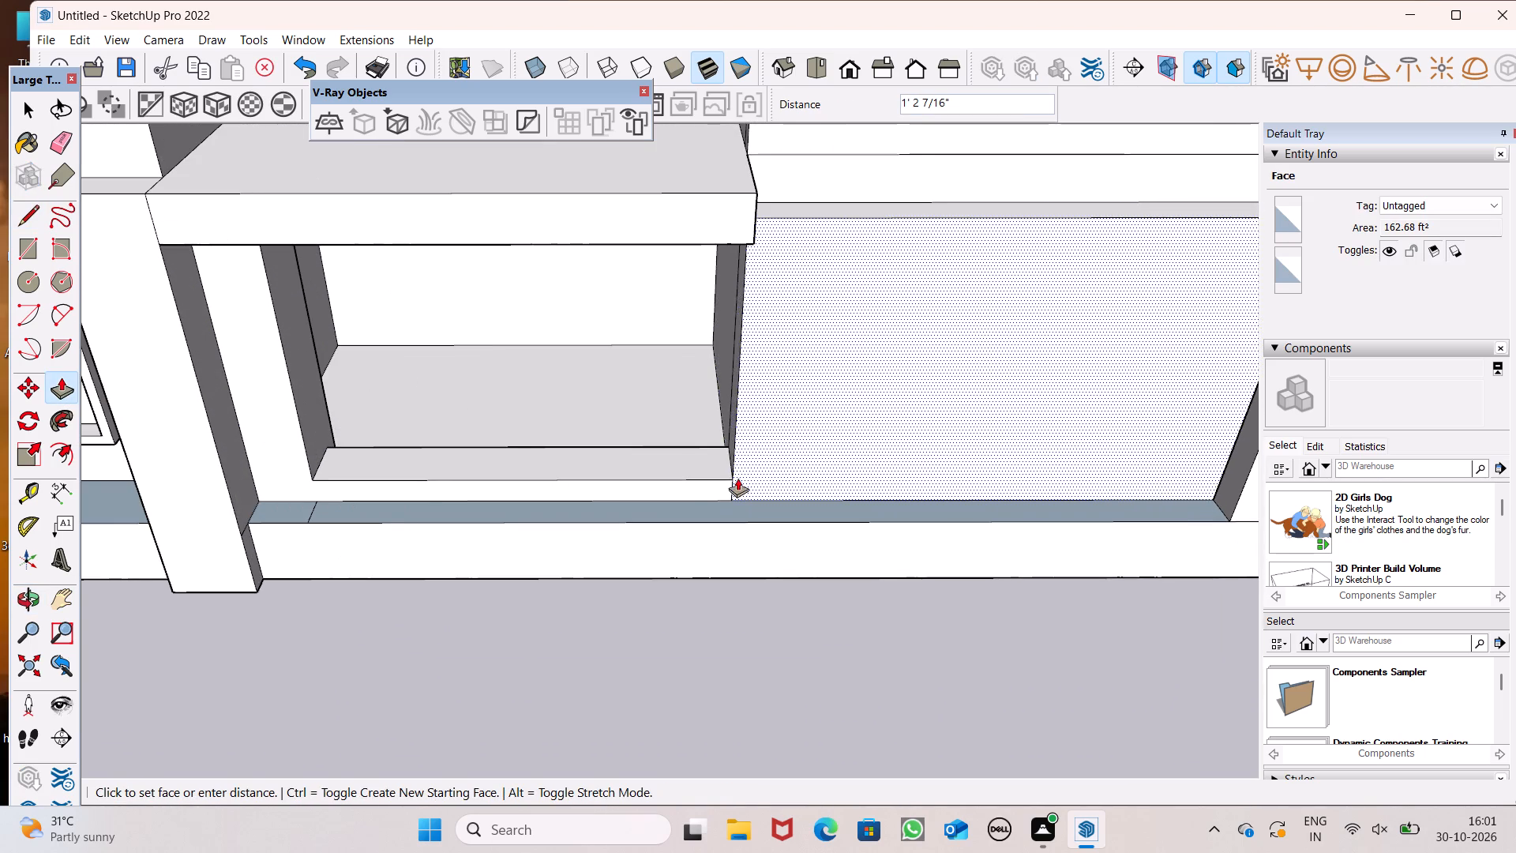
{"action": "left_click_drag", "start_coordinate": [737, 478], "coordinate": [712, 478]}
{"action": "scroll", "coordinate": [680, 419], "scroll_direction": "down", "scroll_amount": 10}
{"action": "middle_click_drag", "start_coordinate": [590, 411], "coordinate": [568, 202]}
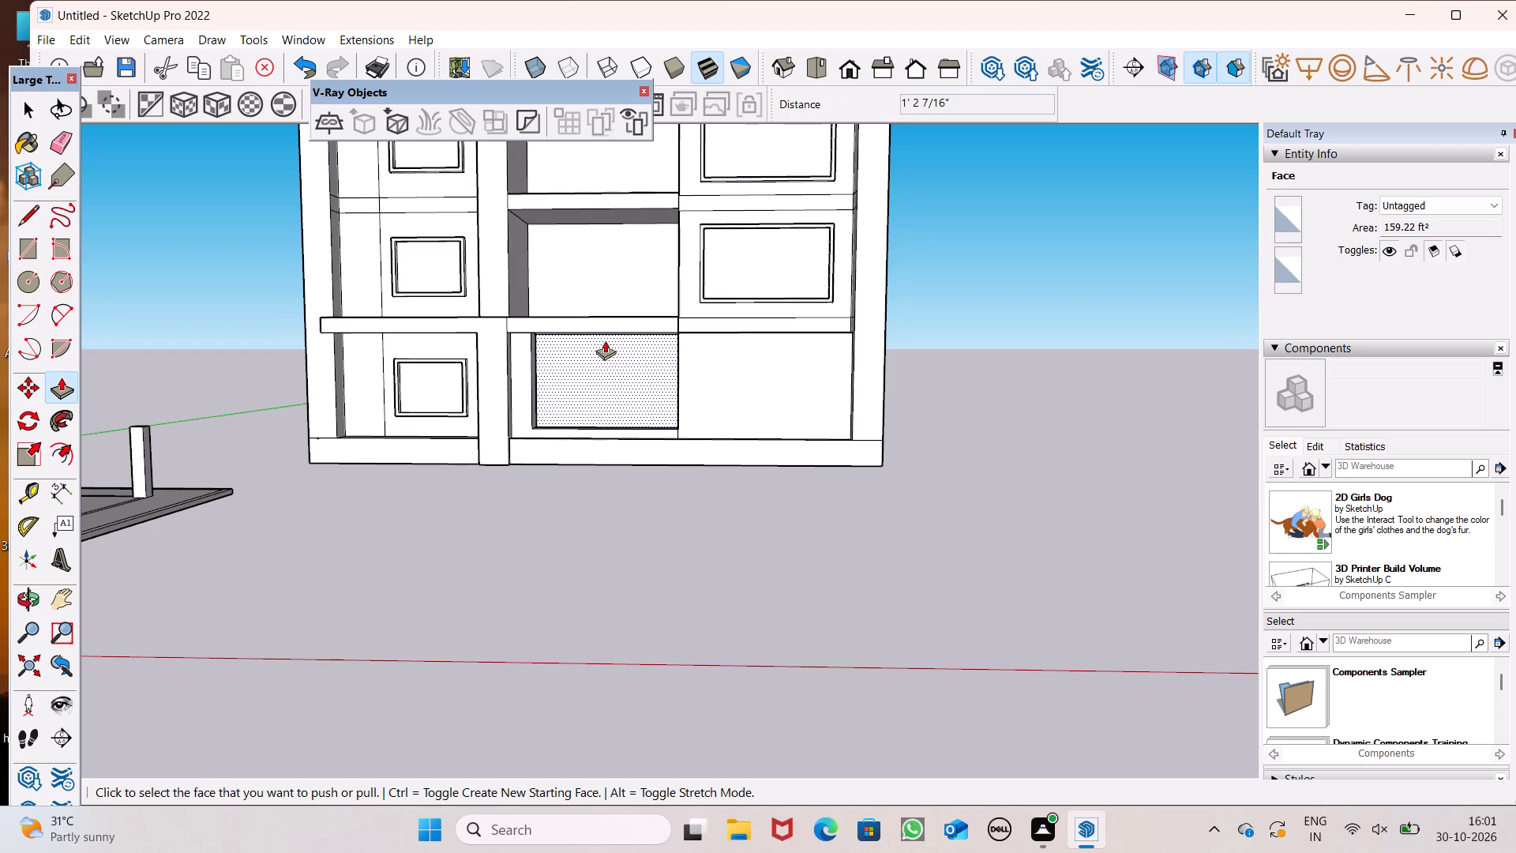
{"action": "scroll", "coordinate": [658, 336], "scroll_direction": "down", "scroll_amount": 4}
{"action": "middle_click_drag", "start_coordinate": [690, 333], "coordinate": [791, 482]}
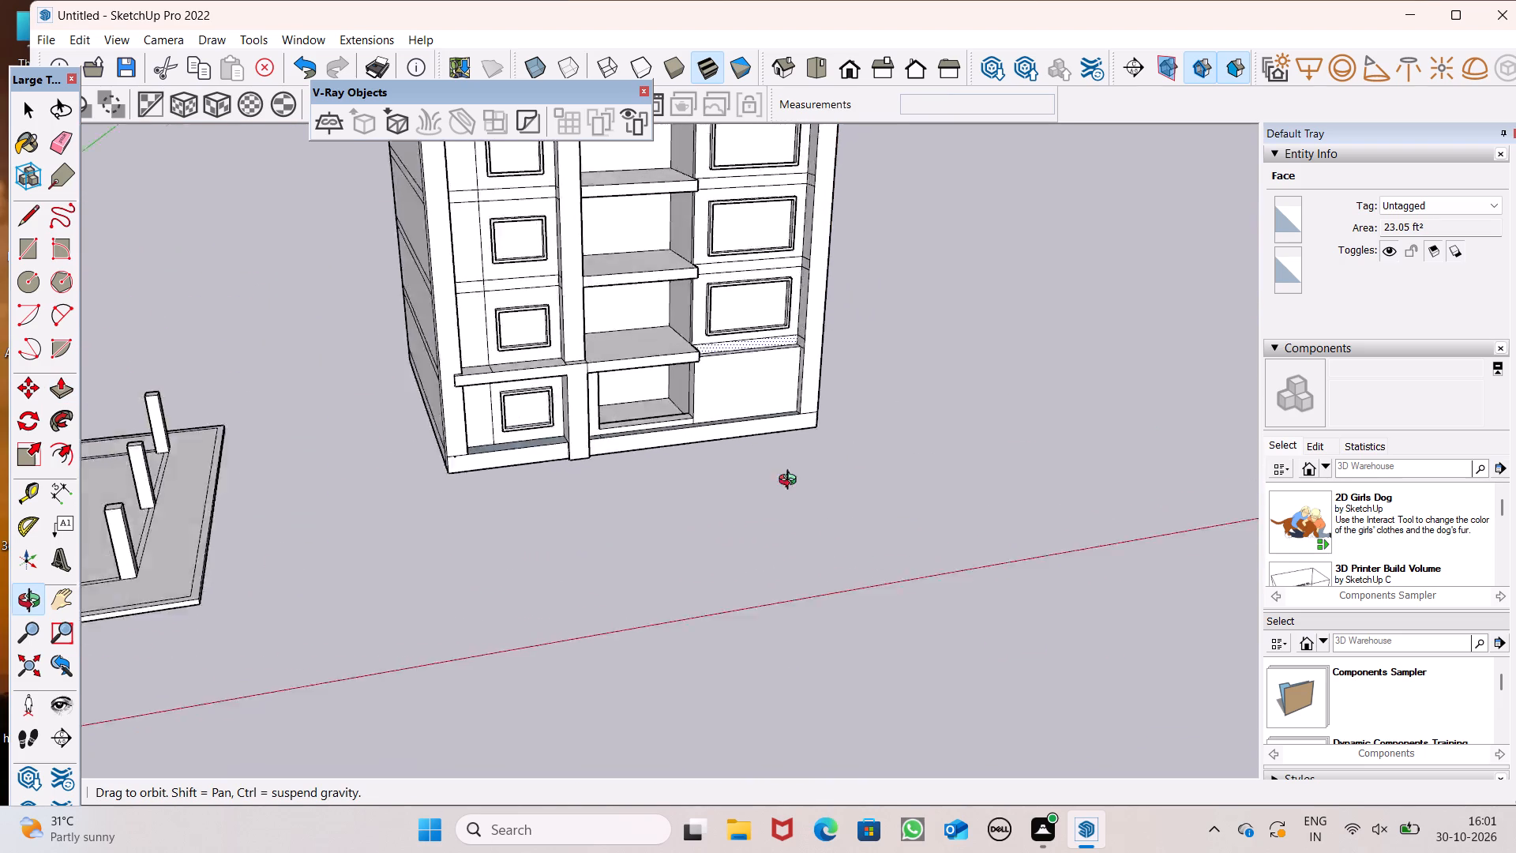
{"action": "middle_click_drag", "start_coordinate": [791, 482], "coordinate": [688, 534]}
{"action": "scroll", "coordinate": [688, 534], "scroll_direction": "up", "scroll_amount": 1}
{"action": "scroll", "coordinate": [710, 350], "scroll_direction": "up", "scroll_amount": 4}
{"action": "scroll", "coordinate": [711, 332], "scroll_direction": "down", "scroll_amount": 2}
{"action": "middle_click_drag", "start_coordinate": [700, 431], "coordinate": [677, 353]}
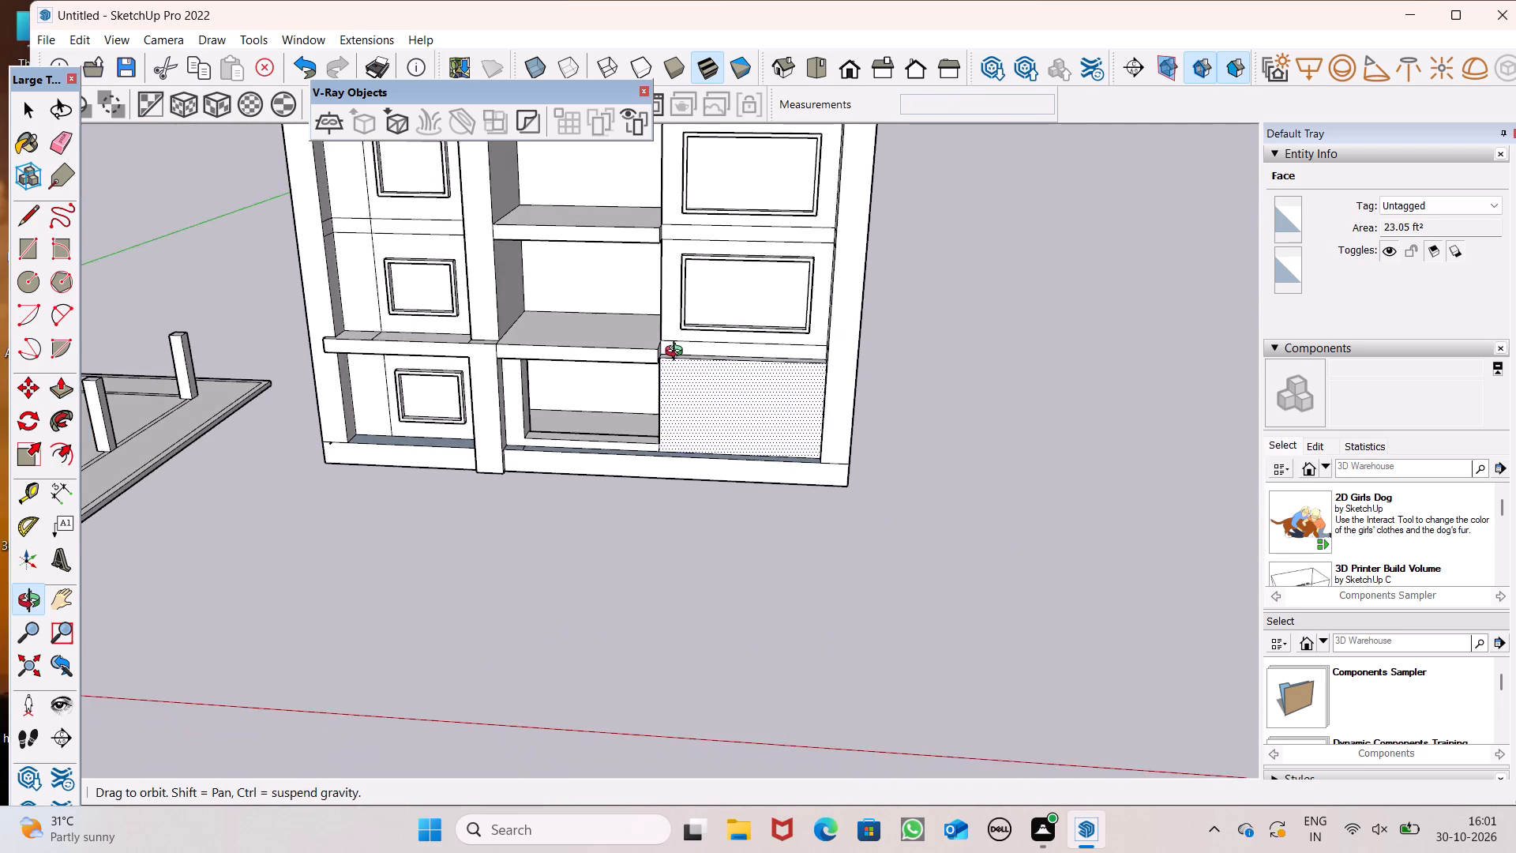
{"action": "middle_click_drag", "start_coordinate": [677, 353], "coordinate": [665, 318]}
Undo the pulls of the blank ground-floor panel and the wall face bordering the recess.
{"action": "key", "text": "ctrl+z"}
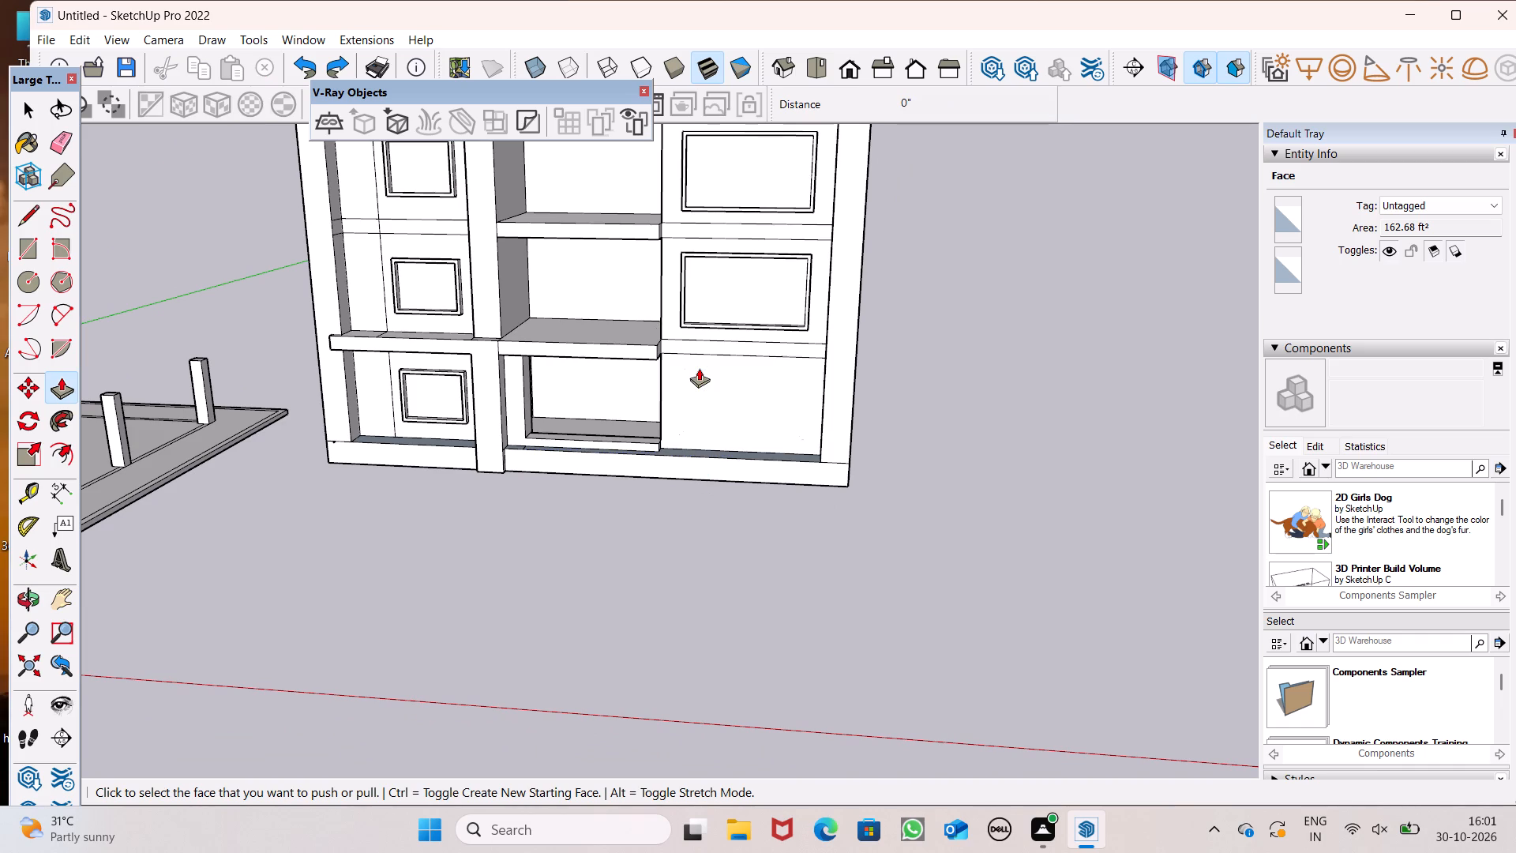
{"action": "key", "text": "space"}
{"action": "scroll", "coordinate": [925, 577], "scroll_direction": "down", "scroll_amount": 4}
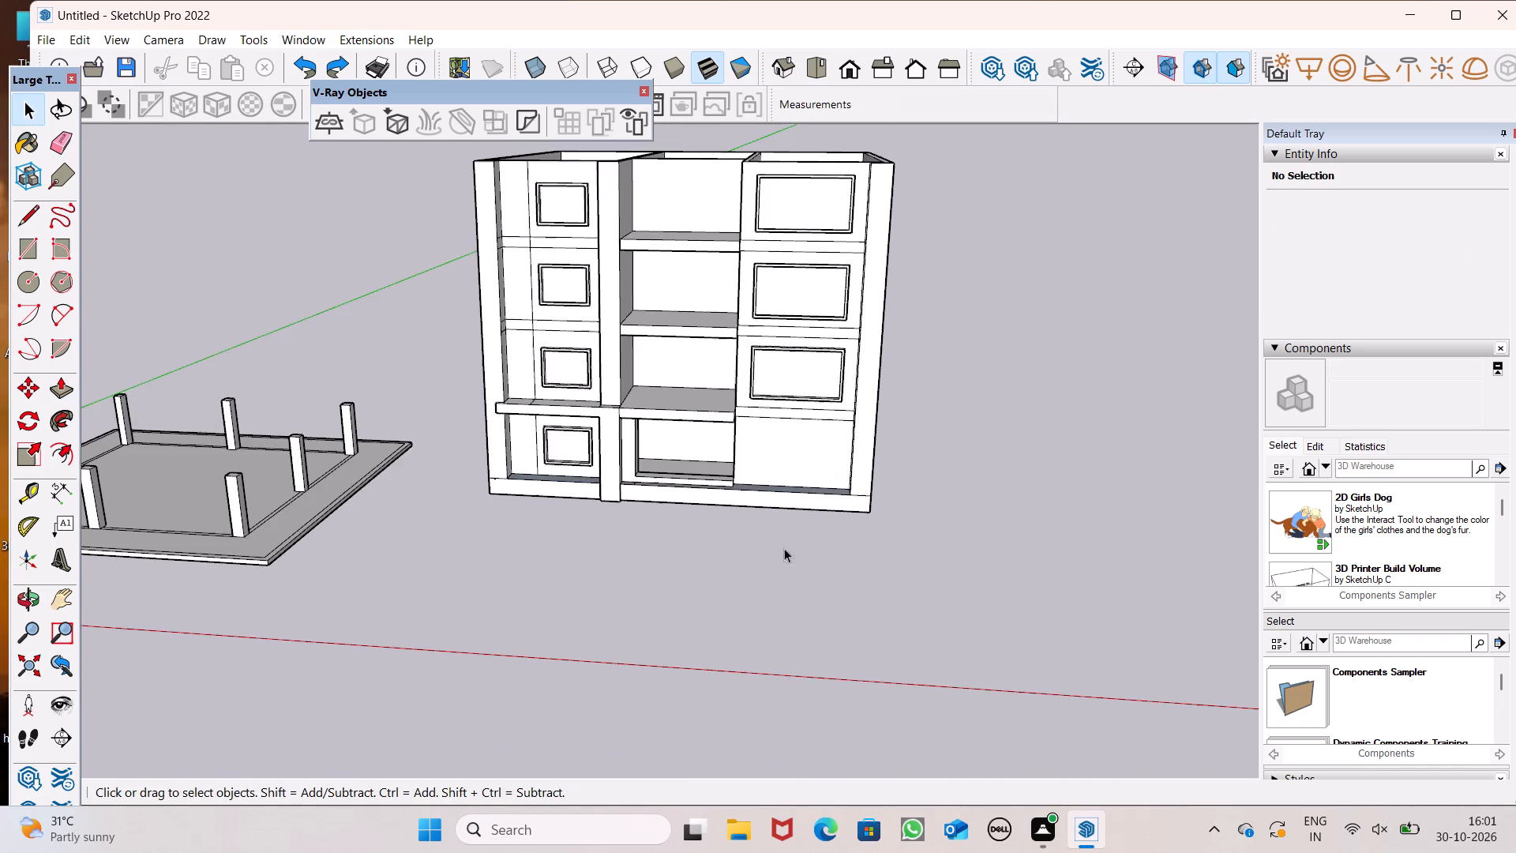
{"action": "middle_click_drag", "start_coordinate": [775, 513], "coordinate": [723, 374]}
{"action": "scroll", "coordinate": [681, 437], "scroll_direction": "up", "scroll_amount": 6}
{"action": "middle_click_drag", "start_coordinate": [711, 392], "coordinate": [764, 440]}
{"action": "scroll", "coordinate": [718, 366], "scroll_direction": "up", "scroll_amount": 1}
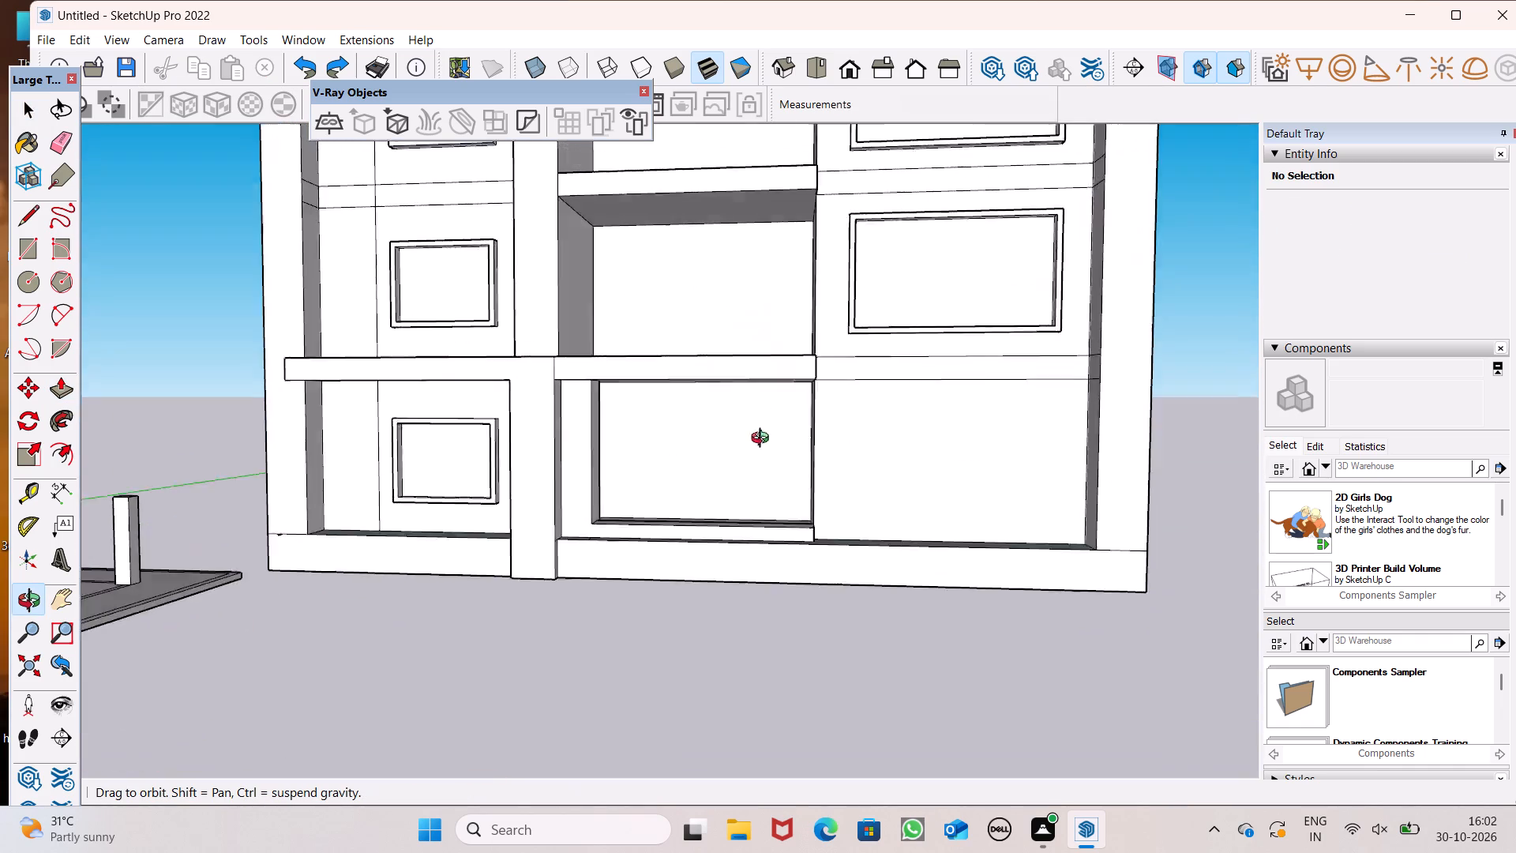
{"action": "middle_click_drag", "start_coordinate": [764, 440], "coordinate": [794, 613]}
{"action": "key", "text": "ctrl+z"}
Draw a 1' 6 1/4" line across the recess's side reveal, a short distance below its top.
{"action": "scroll", "coordinate": [815, 596], "scroll_direction": "up", "scroll_amount": 1}
{"action": "middle_click_drag", "start_coordinate": [809, 591], "coordinate": [806, 569]}
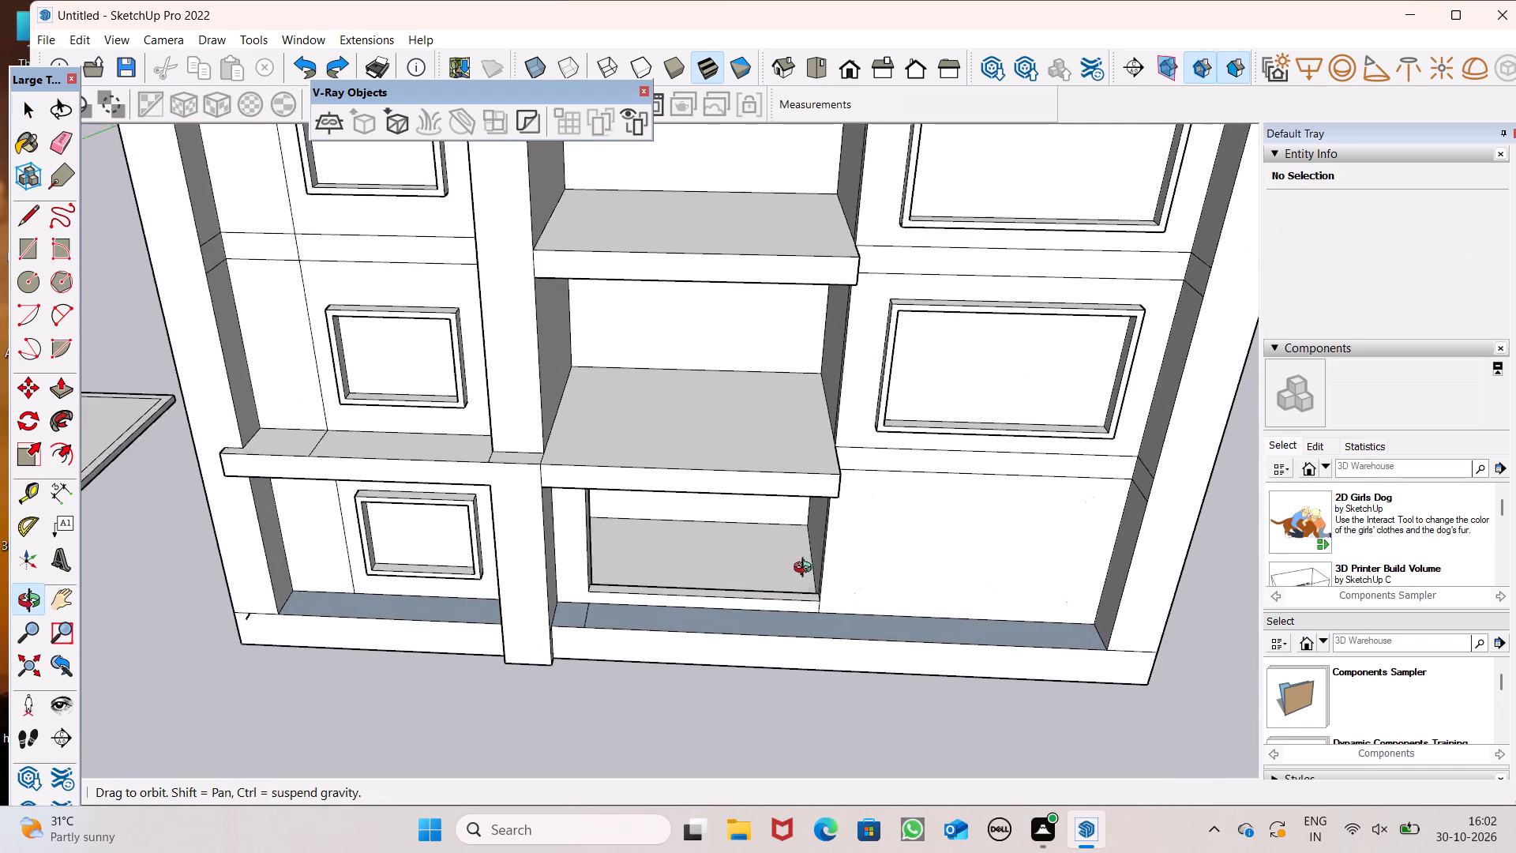
{"action": "middle_click_drag", "start_coordinate": [806, 569], "coordinate": [792, 439]}
{"action": "scroll", "coordinate": [689, 496], "scroll_direction": "up", "scroll_amount": 4}
{"action": "middle_click_drag", "start_coordinate": [700, 520], "coordinate": [685, 370]}
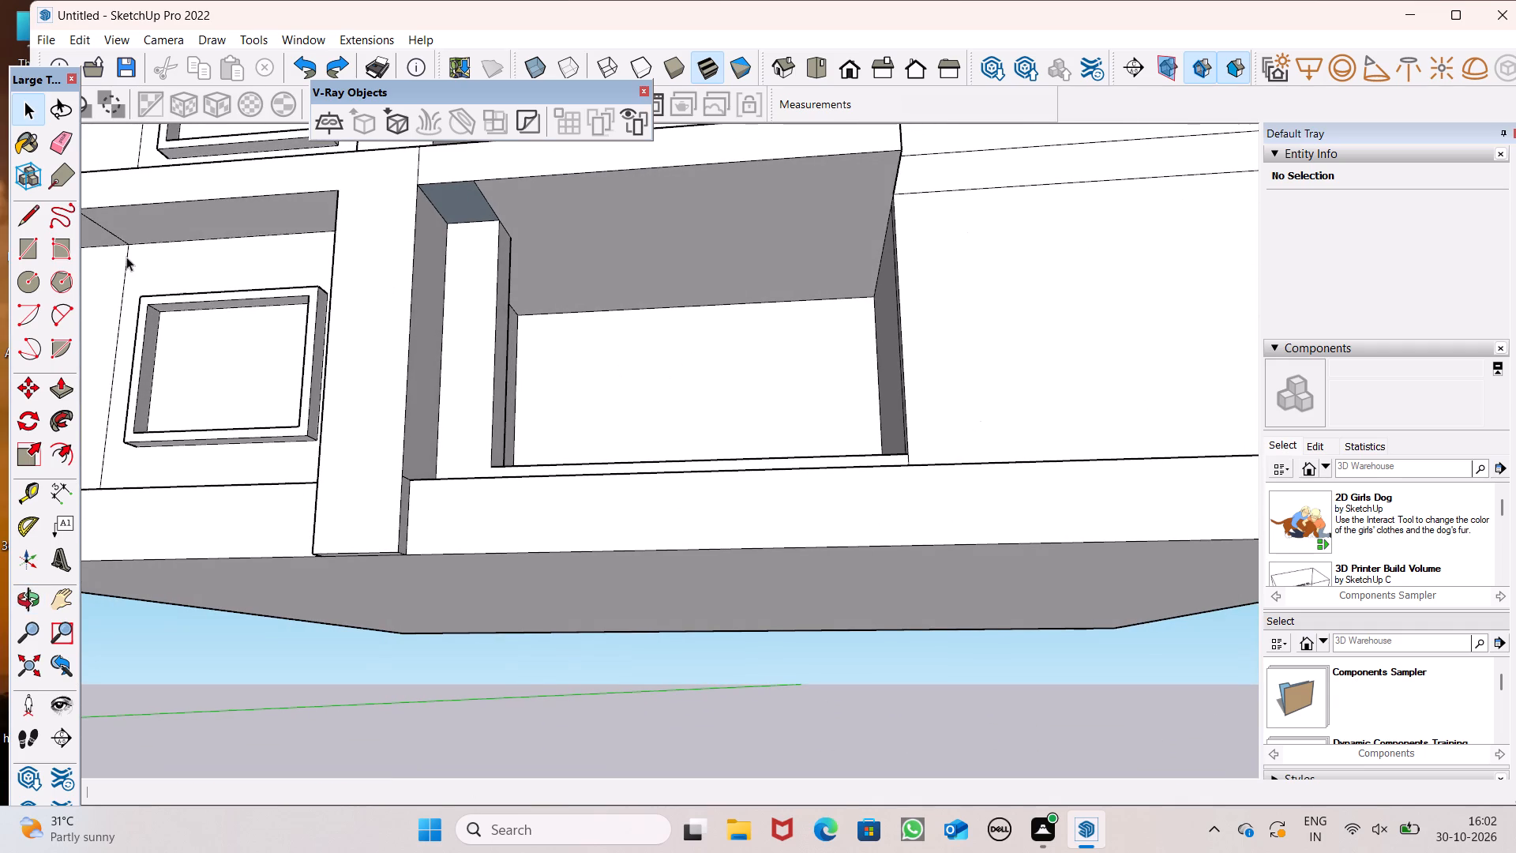
{"action": "left_click", "coordinate": [19, 220]}
{"action": "middle_click", "coordinate": [415, 354]}
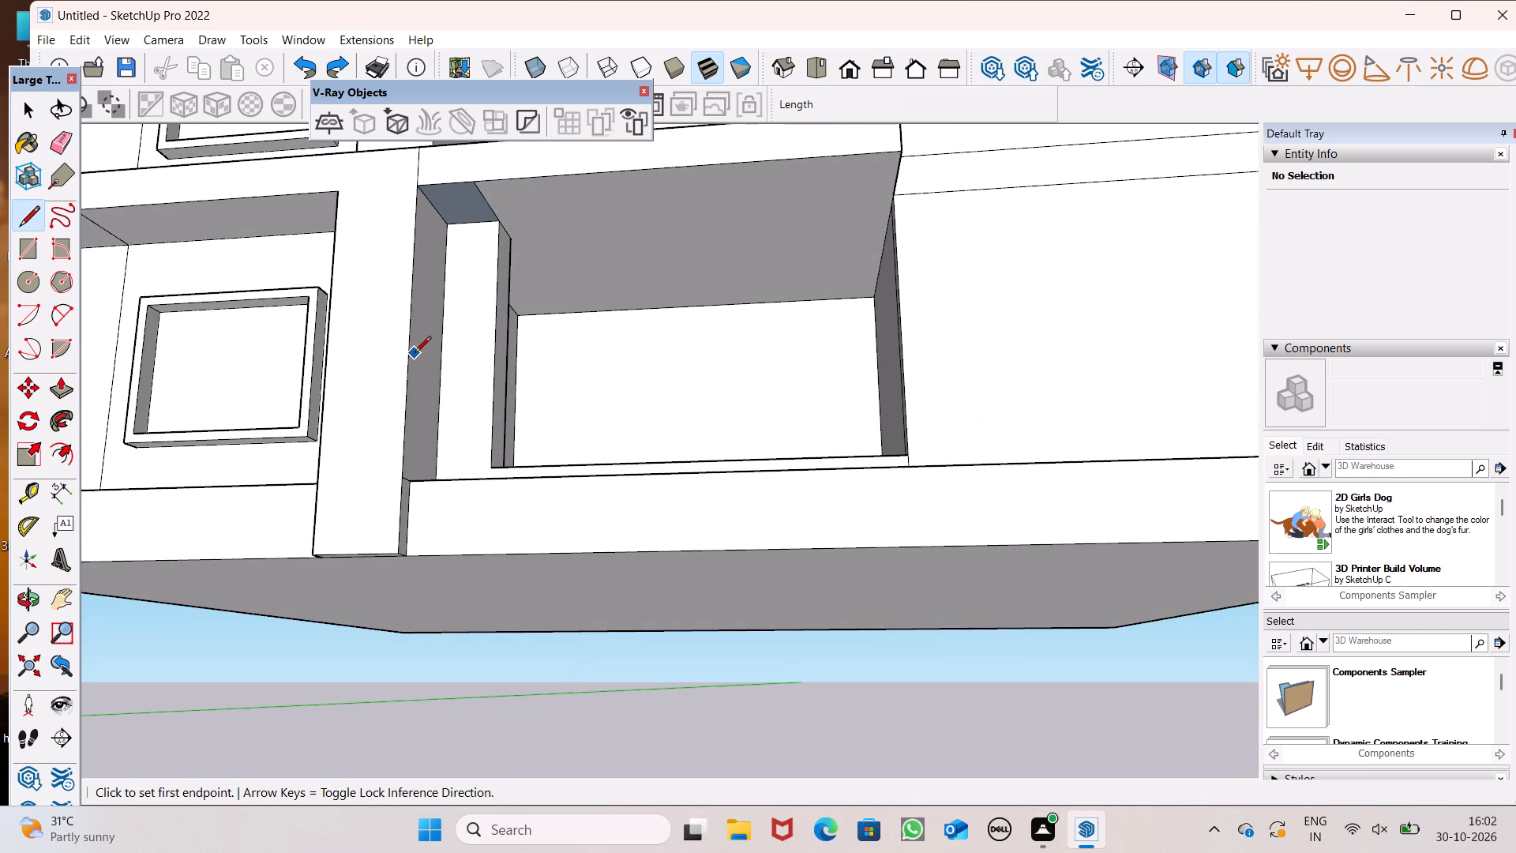
{"action": "middle_click_drag", "start_coordinate": [416, 346], "coordinate": [407, 355]}
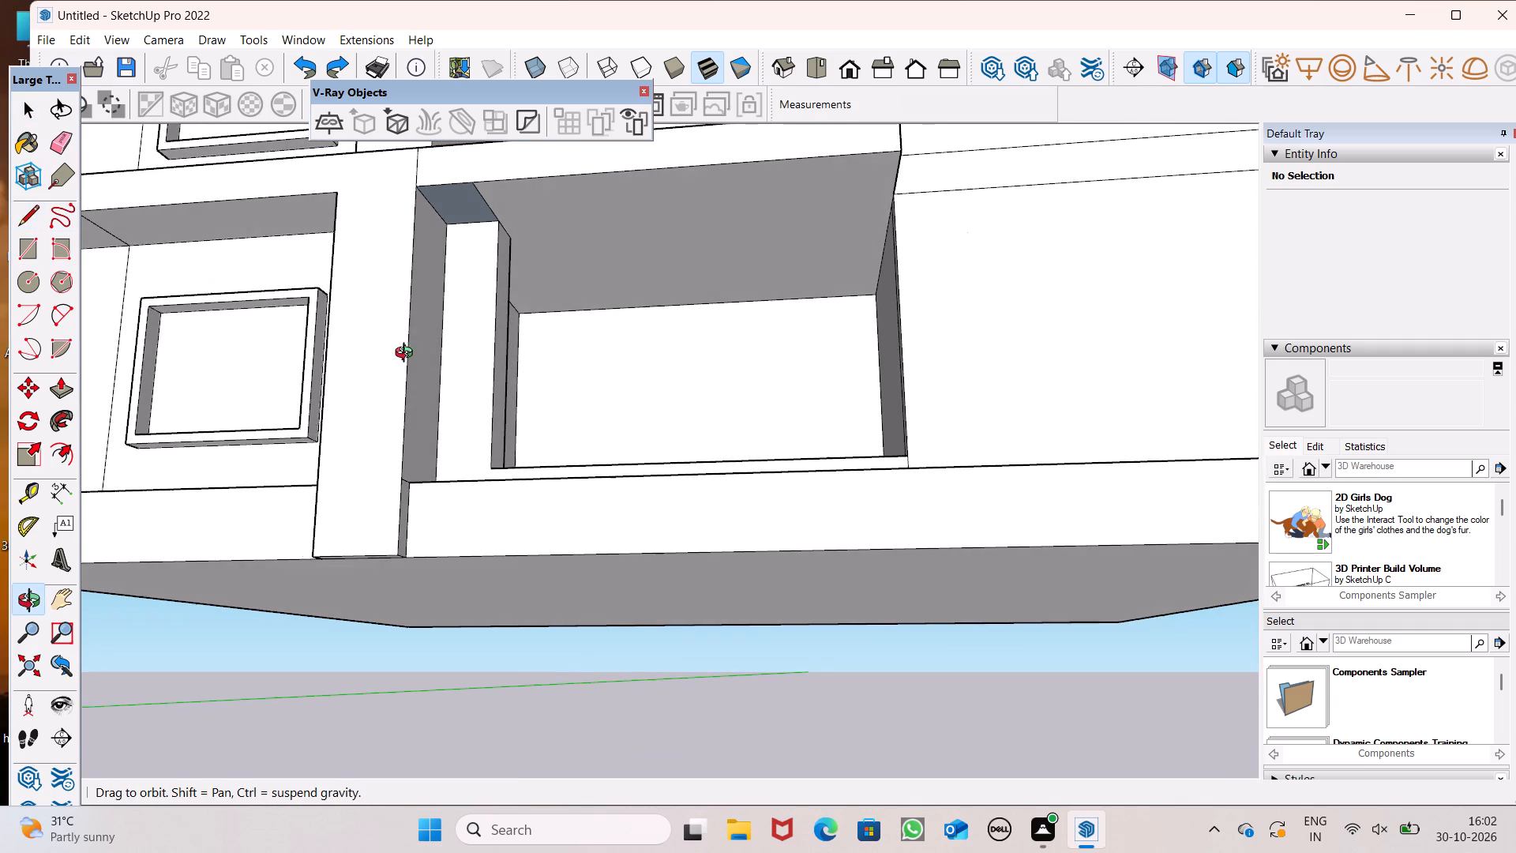
{"action": "middle_click_drag", "start_coordinate": [407, 355], "coordinate": [396, 351]}
{"action": "scroll", "coordinate": [469, 265], "scroll_direction": "up", "scroll_amount": 6}
{"action": "middle_click_drag", "start_coordinate": [506, 283], "coordinate": [390, 391]}
{"action": "scroll", "coordinate": [471, 301], "scroll_direction": "up", "scroll_amount": 4}
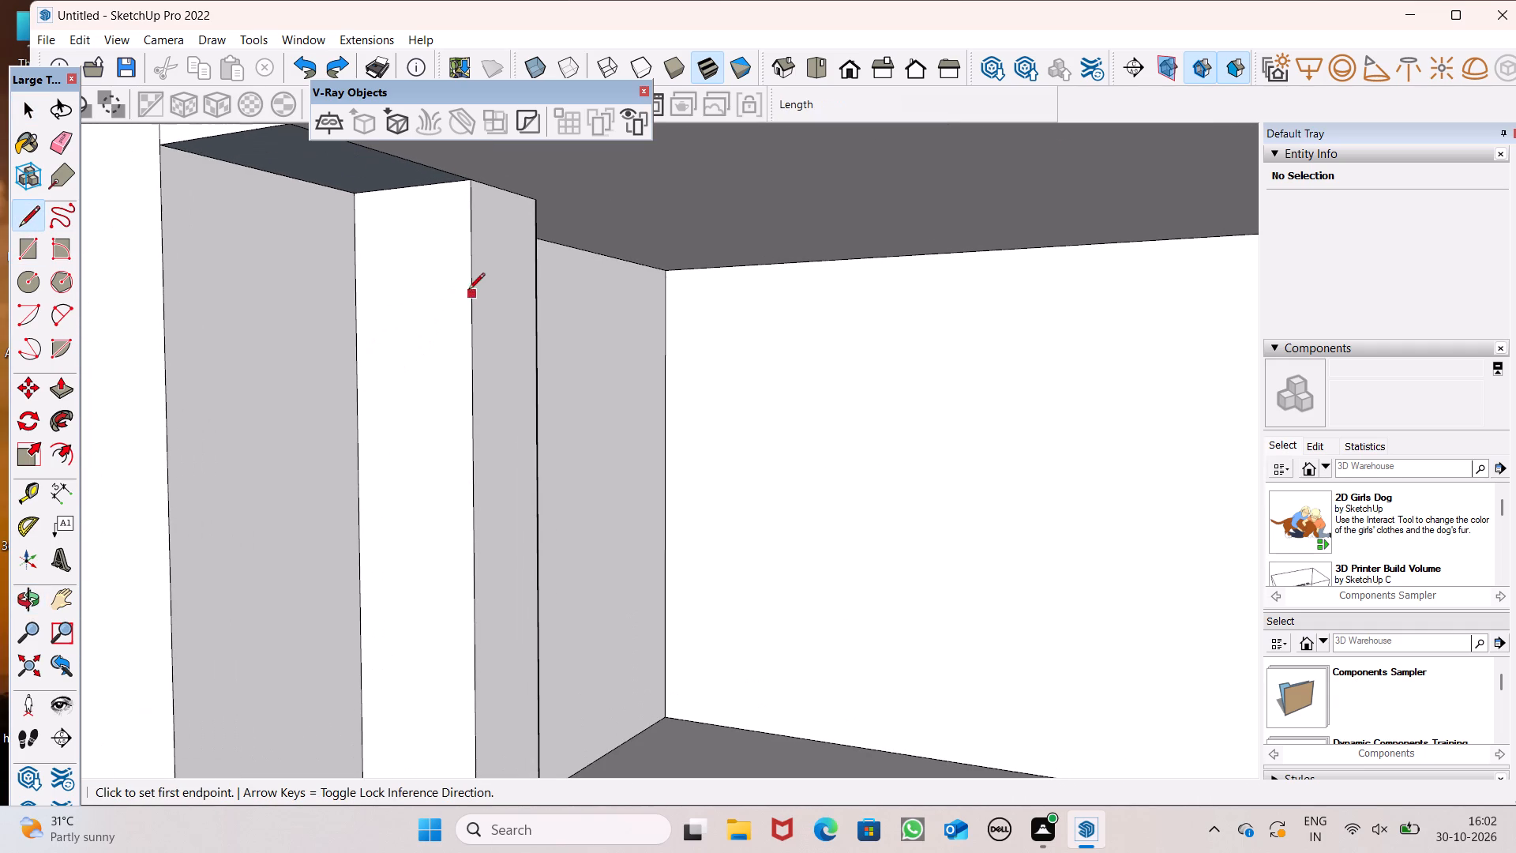
{"action": "left_click", "coordinate": [470, 271]}
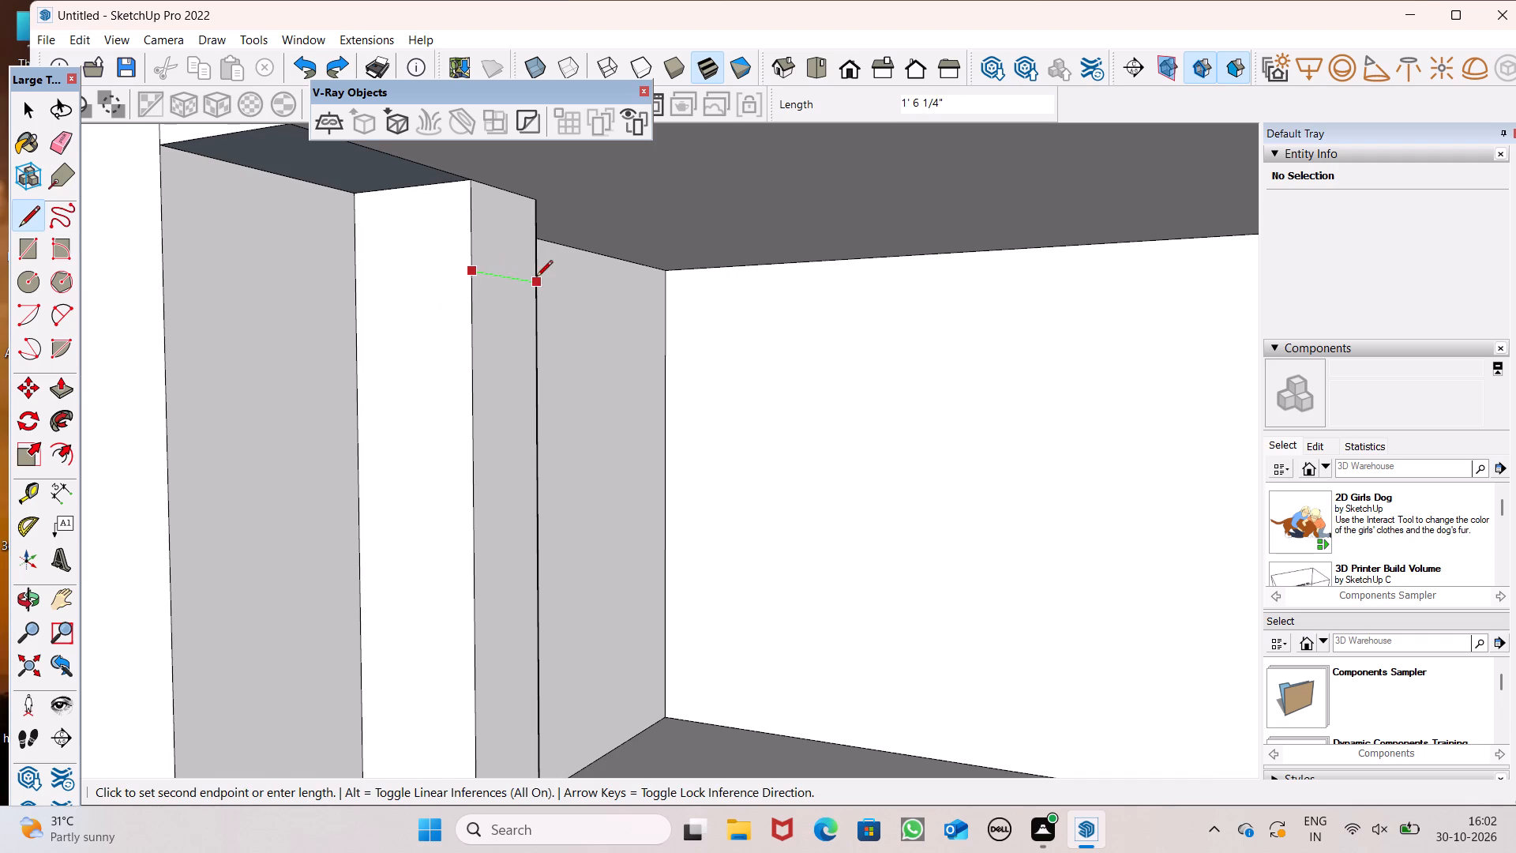
{"action": "left_click", "coordinate": [536, 278]}
Extrude the reveal's small top face across the recess by 7' 7 1/8", and another 6' 4 7/16" to the blank panel.
{"action": "left_click", "coordinate": [45, 393]}
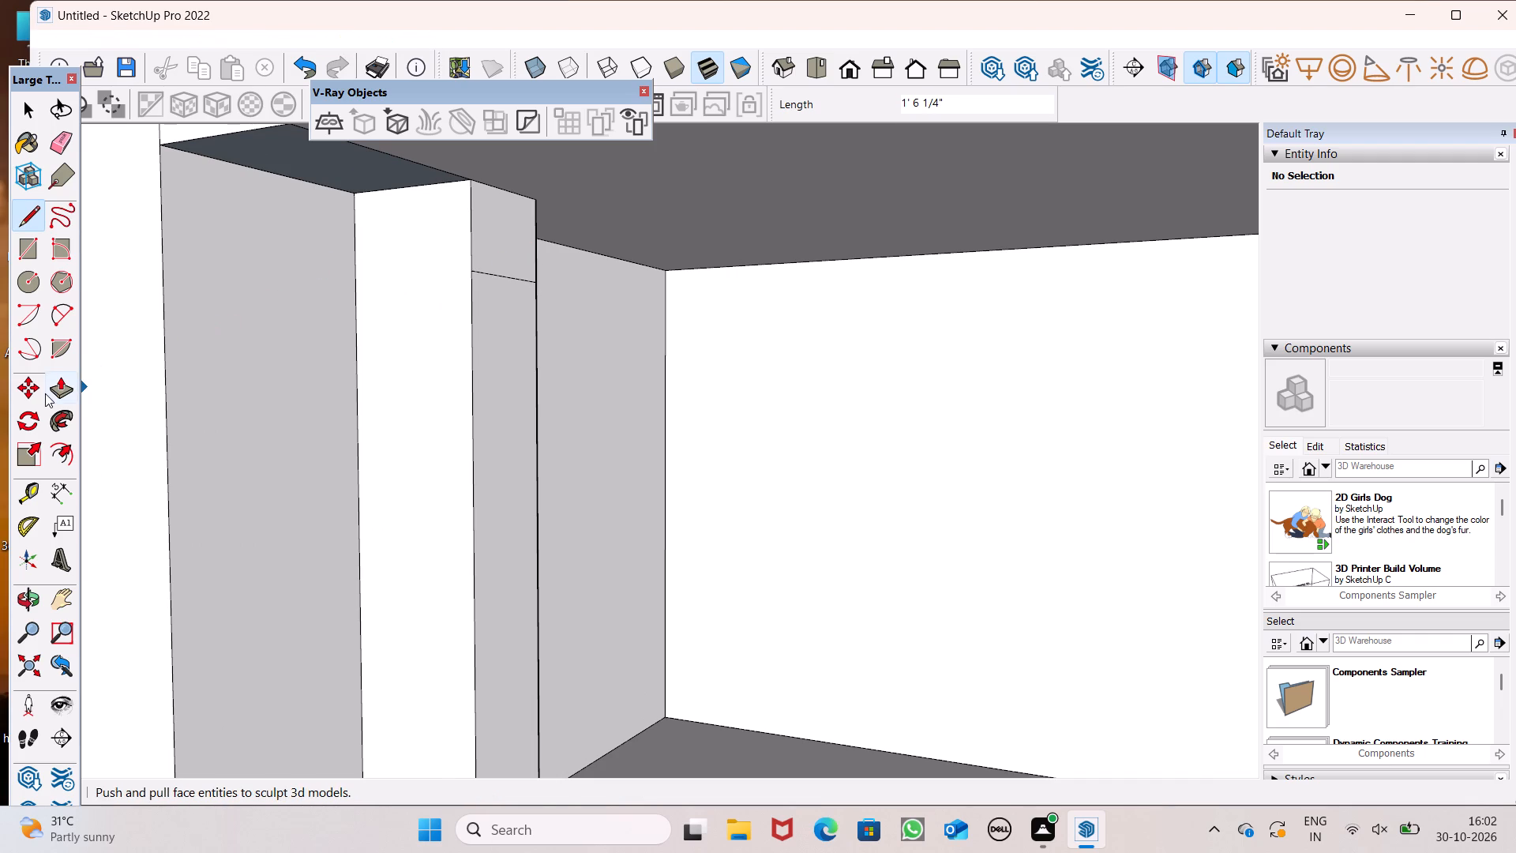
{"action": "left_click_drag", "start_coordinate": [492, 242], "coordinate": [1119, 314]}
{"action": "scroll", "coordinate": [469, 257], "scroll_direction": "down", "scroll_amount": 9}
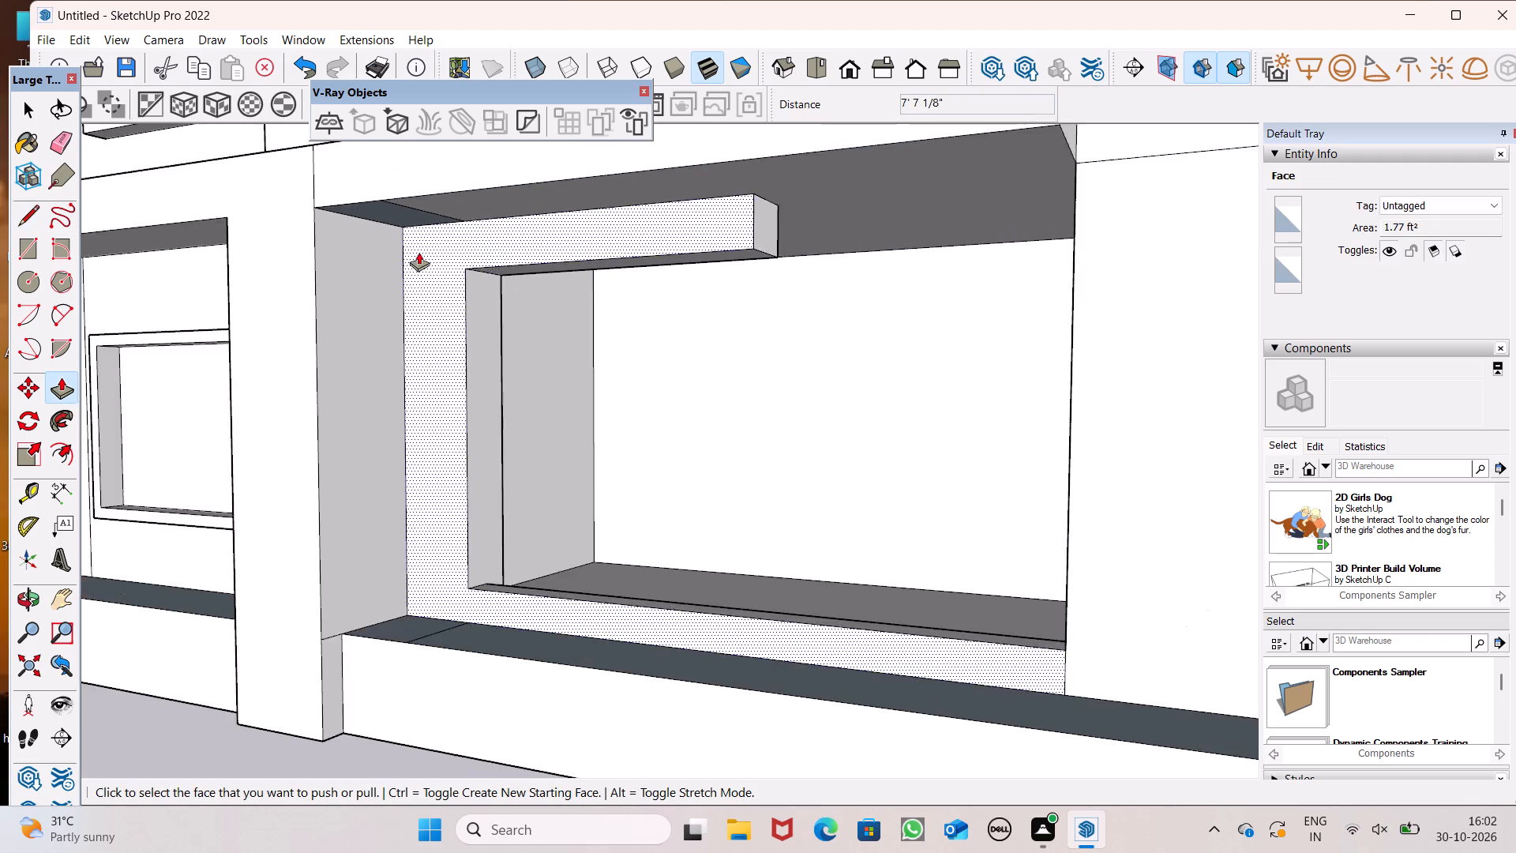
{"action": "scroll", "coordinate": [418, 252], "scroll_direction": "down", "scroll_amount": 4}
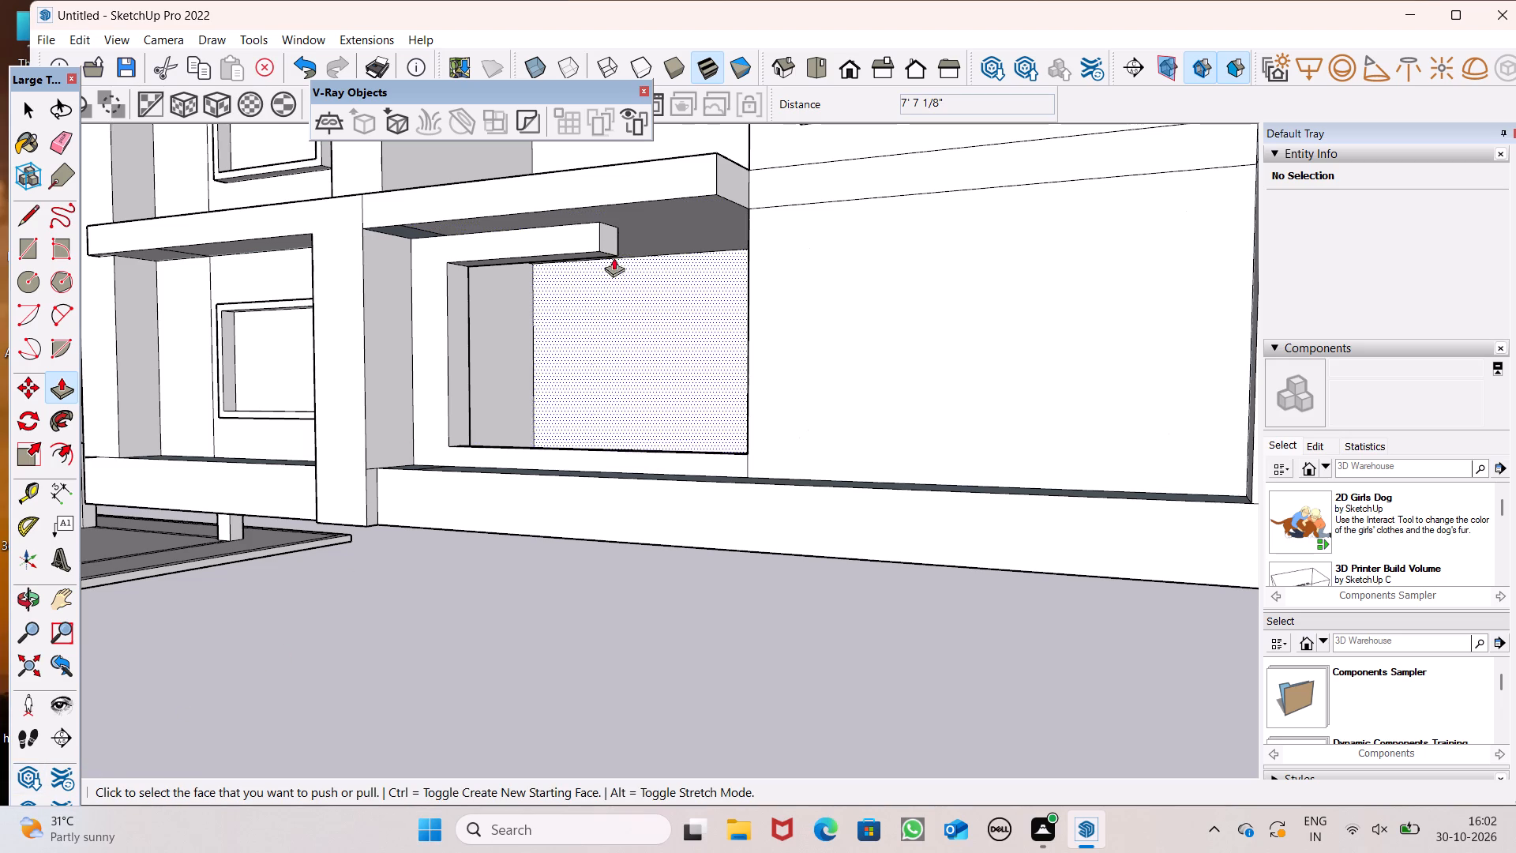
{"action": "left_click_drag", "start_coordinate": [606, 243], "coordinate": [755, 215]}
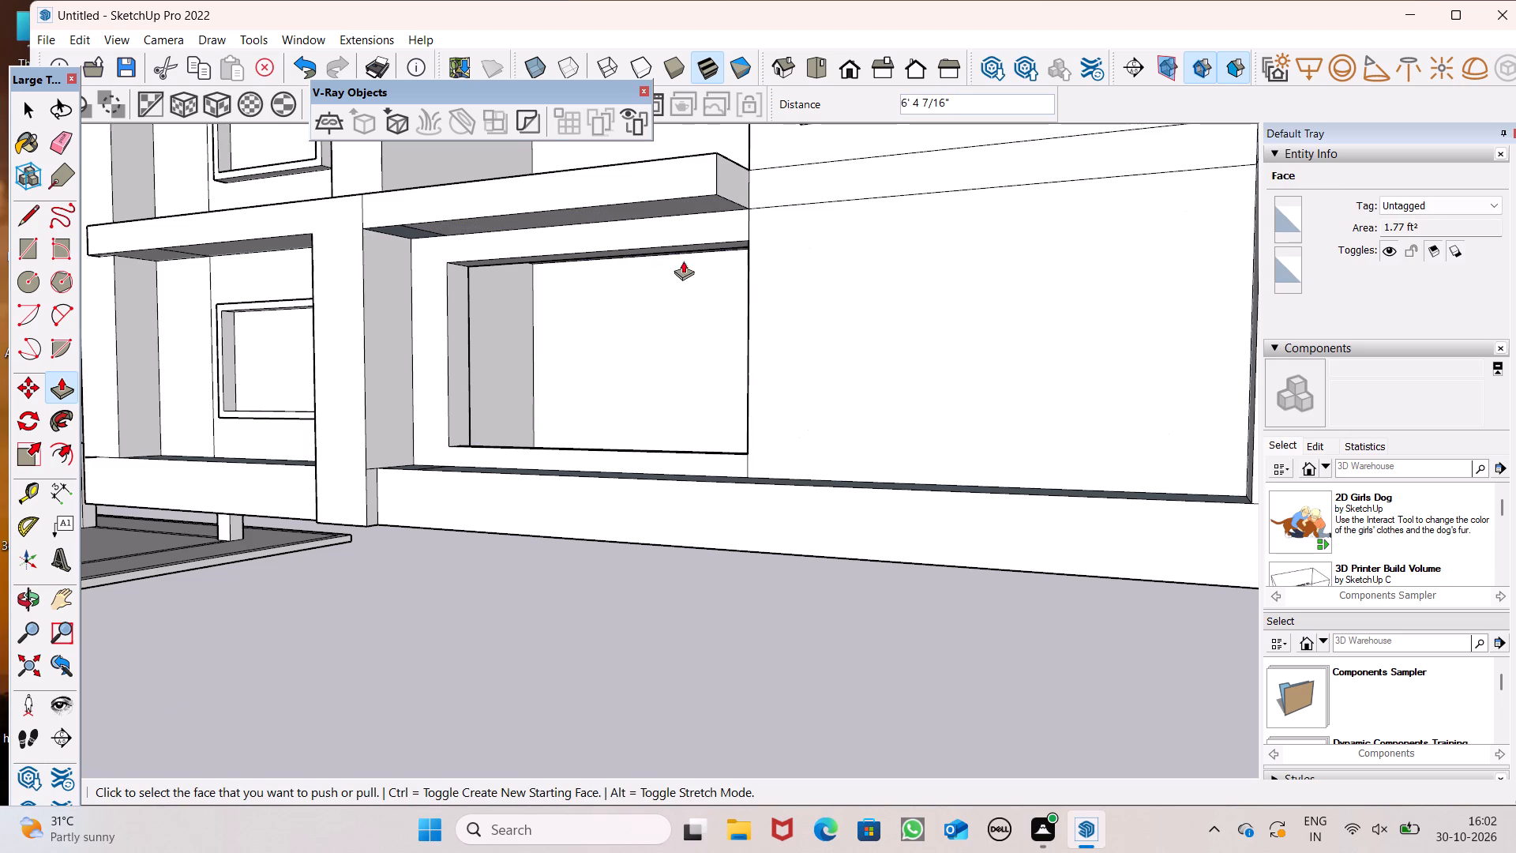
Push the underside of the new beam over the ground-floor recess up 6 11/16".
{"action": "scroll", "coordinate": [678, 267], "scroll_direction": "down", "scroll_amount": 3}
{"action": "middle_click_drag", "start_coordinate": [655, 306], "coordinate": [820, 222]}
{"action": "scroll", "coordinate": [643, 227], "scroll_direction": "down", "scroll_amount": 1}
{"action": "scroll", "coordinate": [636, 220], "scroll_direction": "up", "scroll_amount": 1}
{"action": "scroll", "coordinate": [629, 215], "scroll_direction": "down", "scroll_amount": 1}
{"action": "scroll", "coordinate": [629, 214], "scroll_direction": "up", "scroll_amount": 1}
{"action": "scroll", "coordinate": [627, 210], "scroll_direction": "down", "scroll_amount": 1}
{"action": "scroll", "coordinate": [627, 209], "scroll_direction": "up", "scroll_amount": 8}
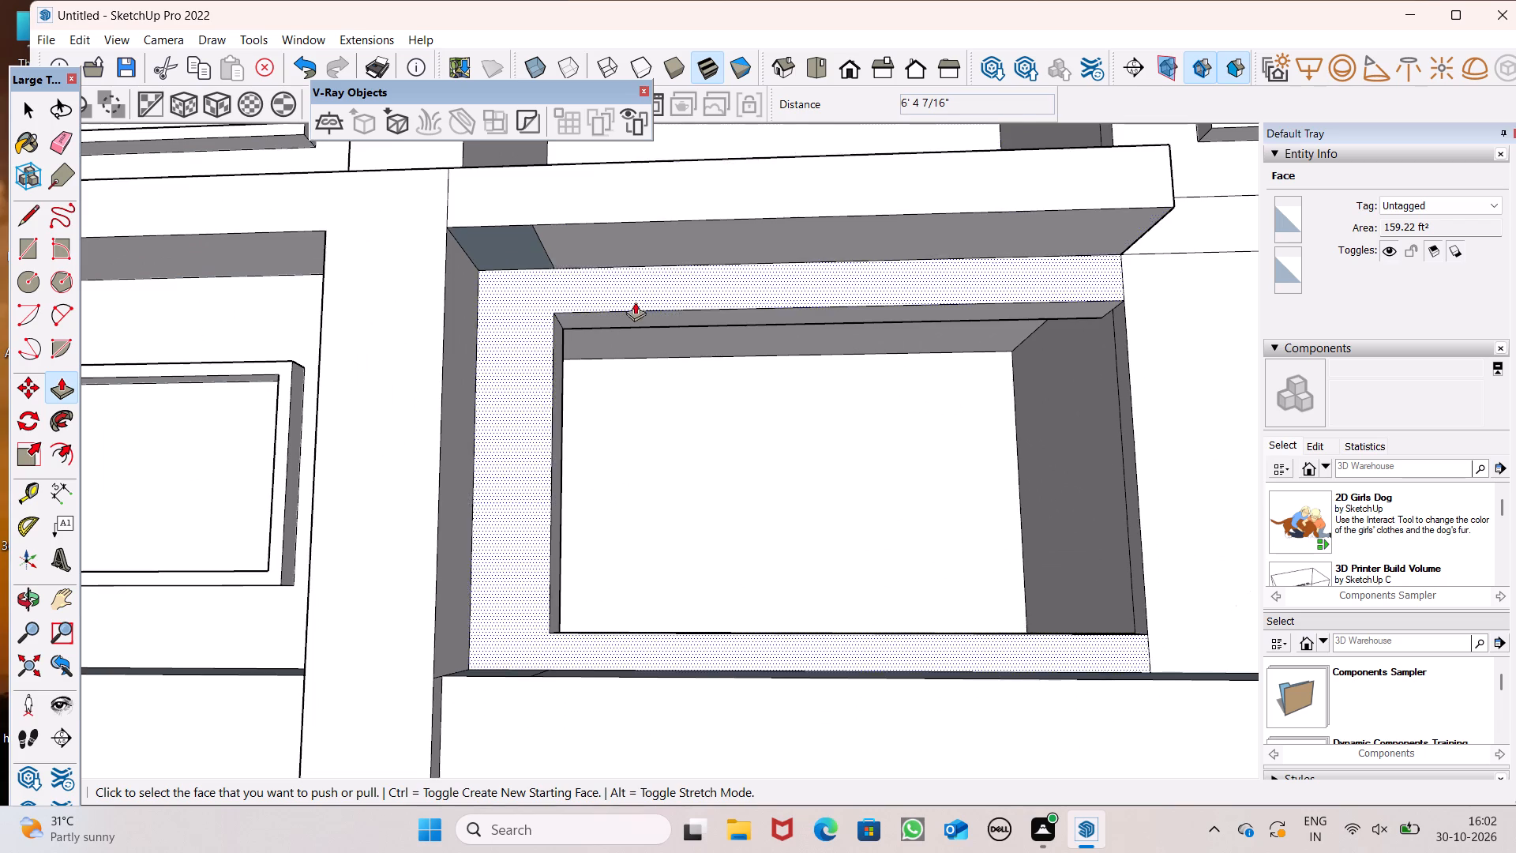
{"action": "scroll", "coordinate": [637, 310], "scroll_direction": "up", "scroll_amount": 1}
{"action": "left_click_drag", "start_coordinate": [661, 323], "coordinate": [655, 306]}
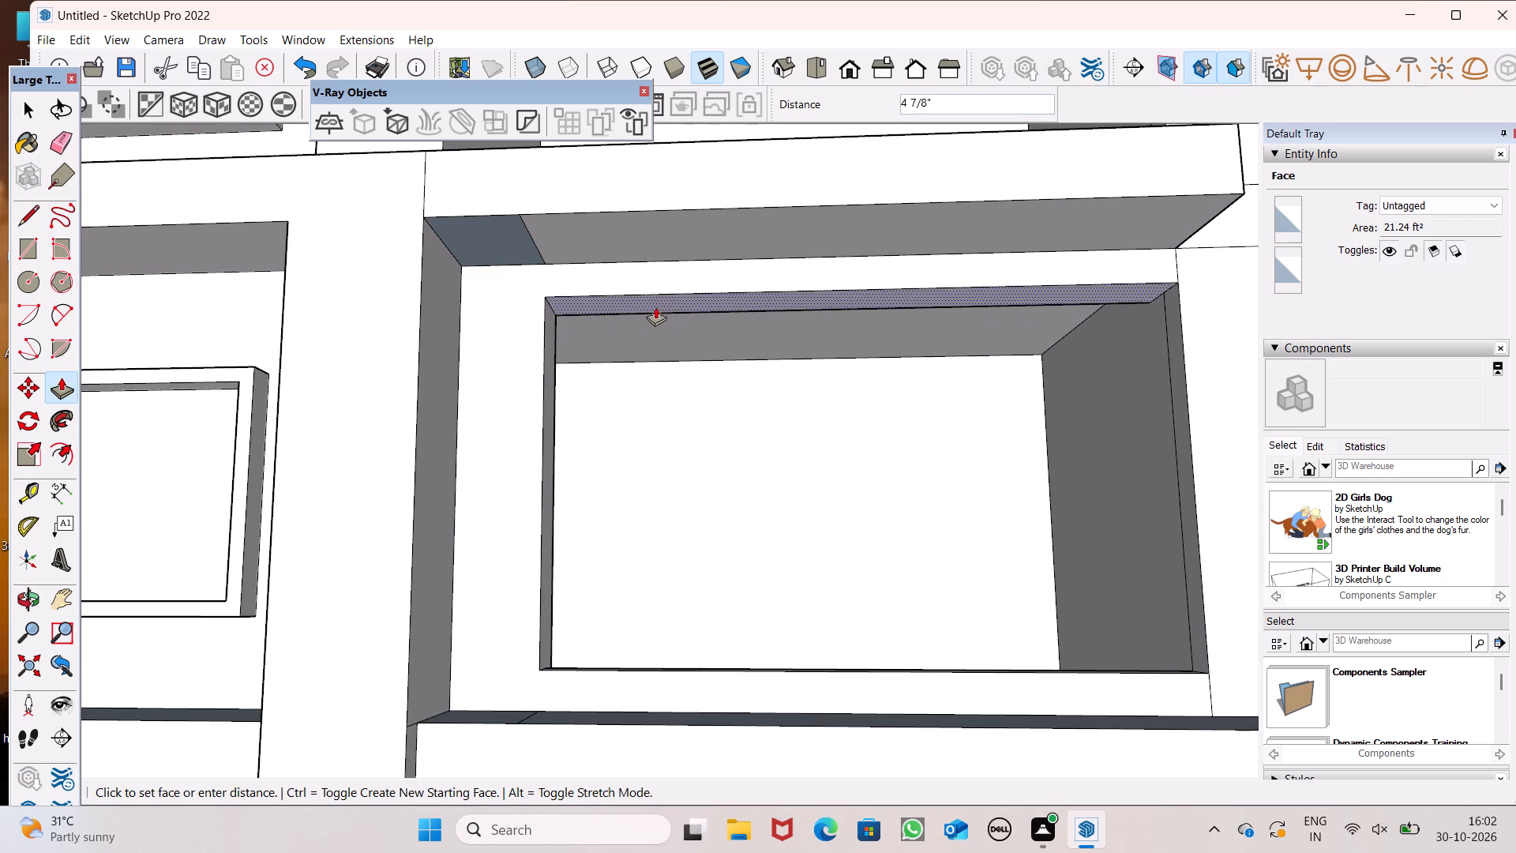
{"action": "left_click_drag", "start_coordinate": [655, 306], "coordinate": [650, 300]}
Examine the framed ground-floor recess and the whole facade from above, front and below.
{"action": "scroll", "coordinate": [648, 273], "scroll_direction": "down", "scroll_amount": 8}
{"action": "middle_click_drag", "start_coordinate": [644, 274], "coordinate": [649, 645]}
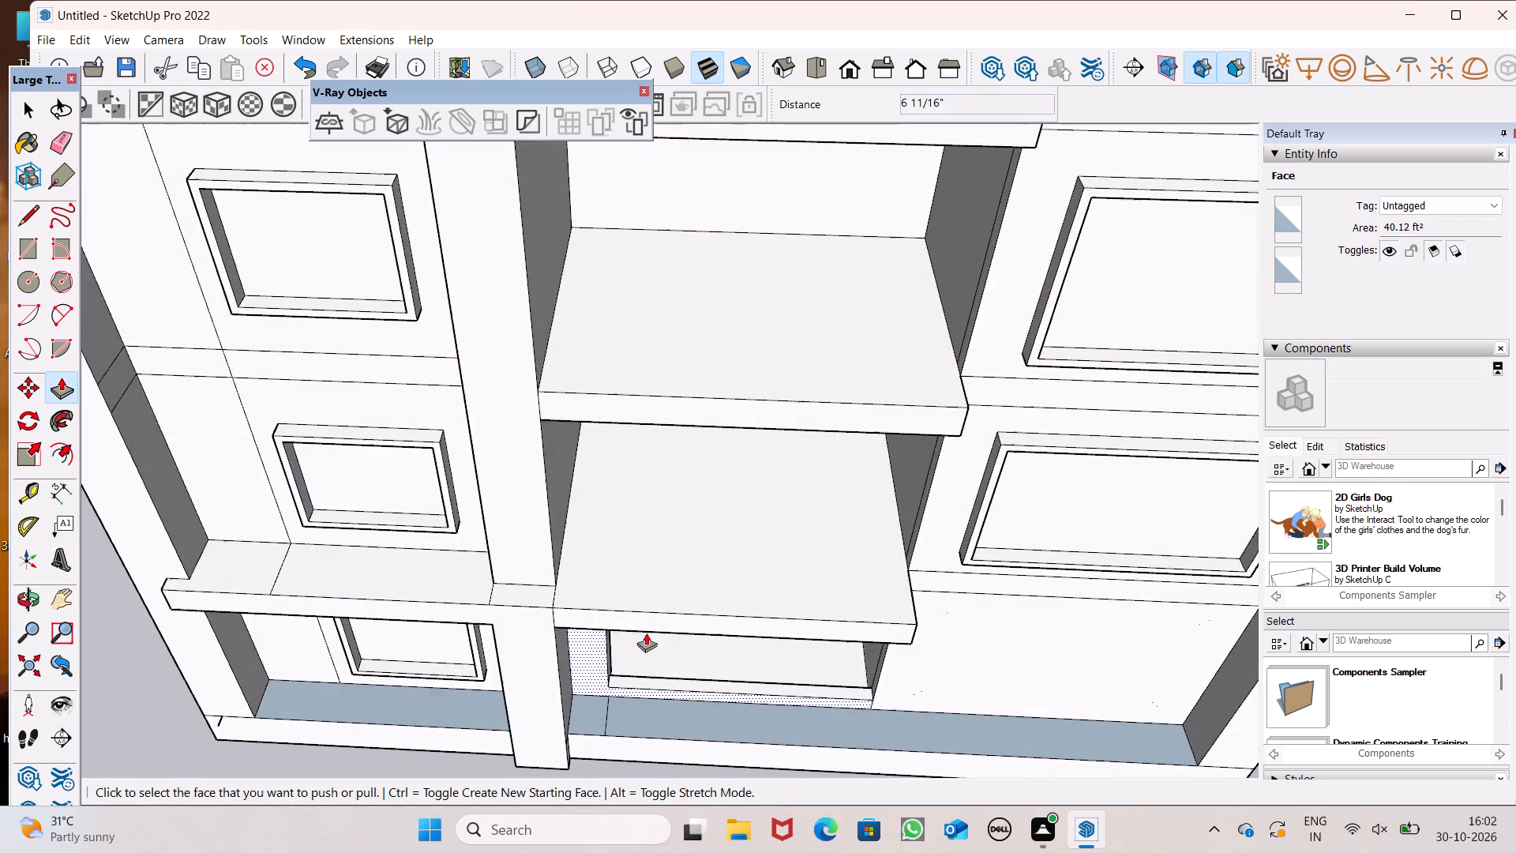
{"action": "scroll", "coordinate": [625, 485], "scroll_direction": "down", "scroll_amount": 8}
{"action": "middle_click_drag", "start_coordinate": [711, 650], "coordinate": [700, 552]}
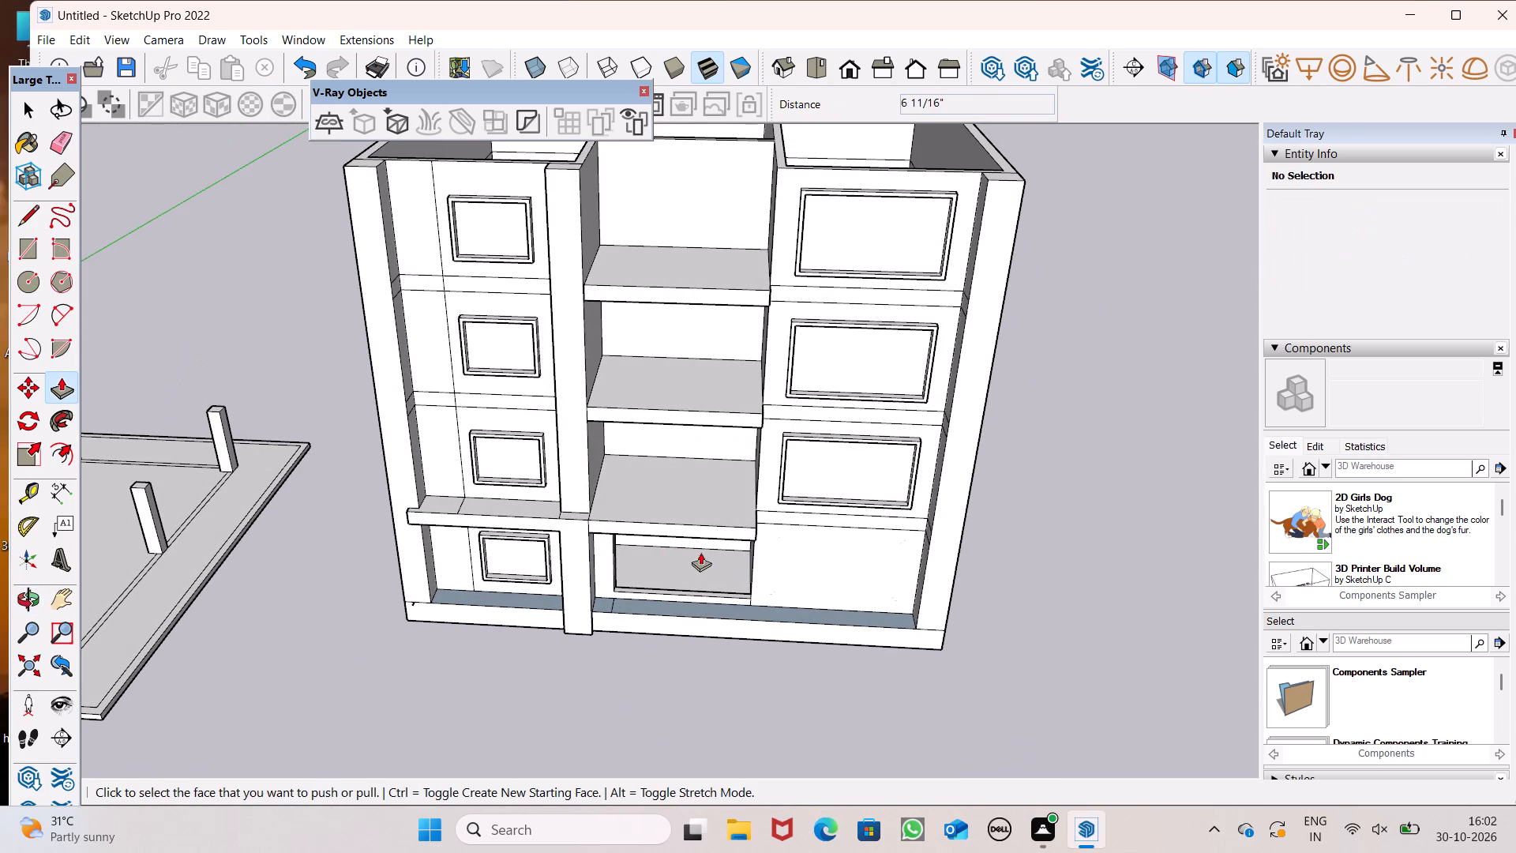
{"action": "scroll", "coordinate": [706, 633], "scroll_direction": "down", "scroll_amount": 2}
{"action": "middle_click_drag", "start_coordinate": [706, 641], "coordinate": [698, 619]}
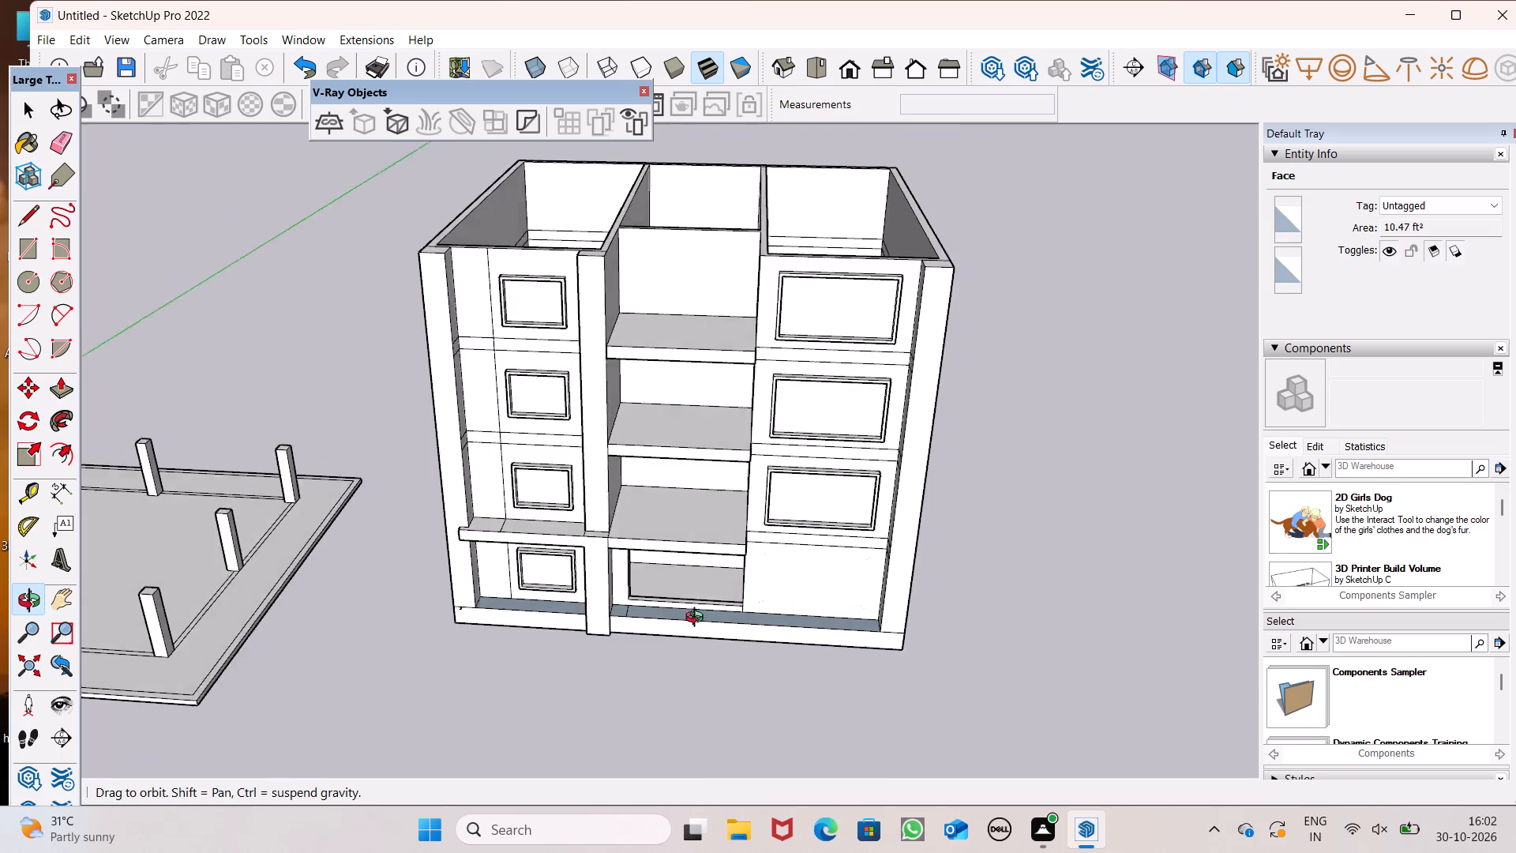
{"action": "middle_click_drag", "start_coordinate": [698, 619], "coordinate": [773, 542]}
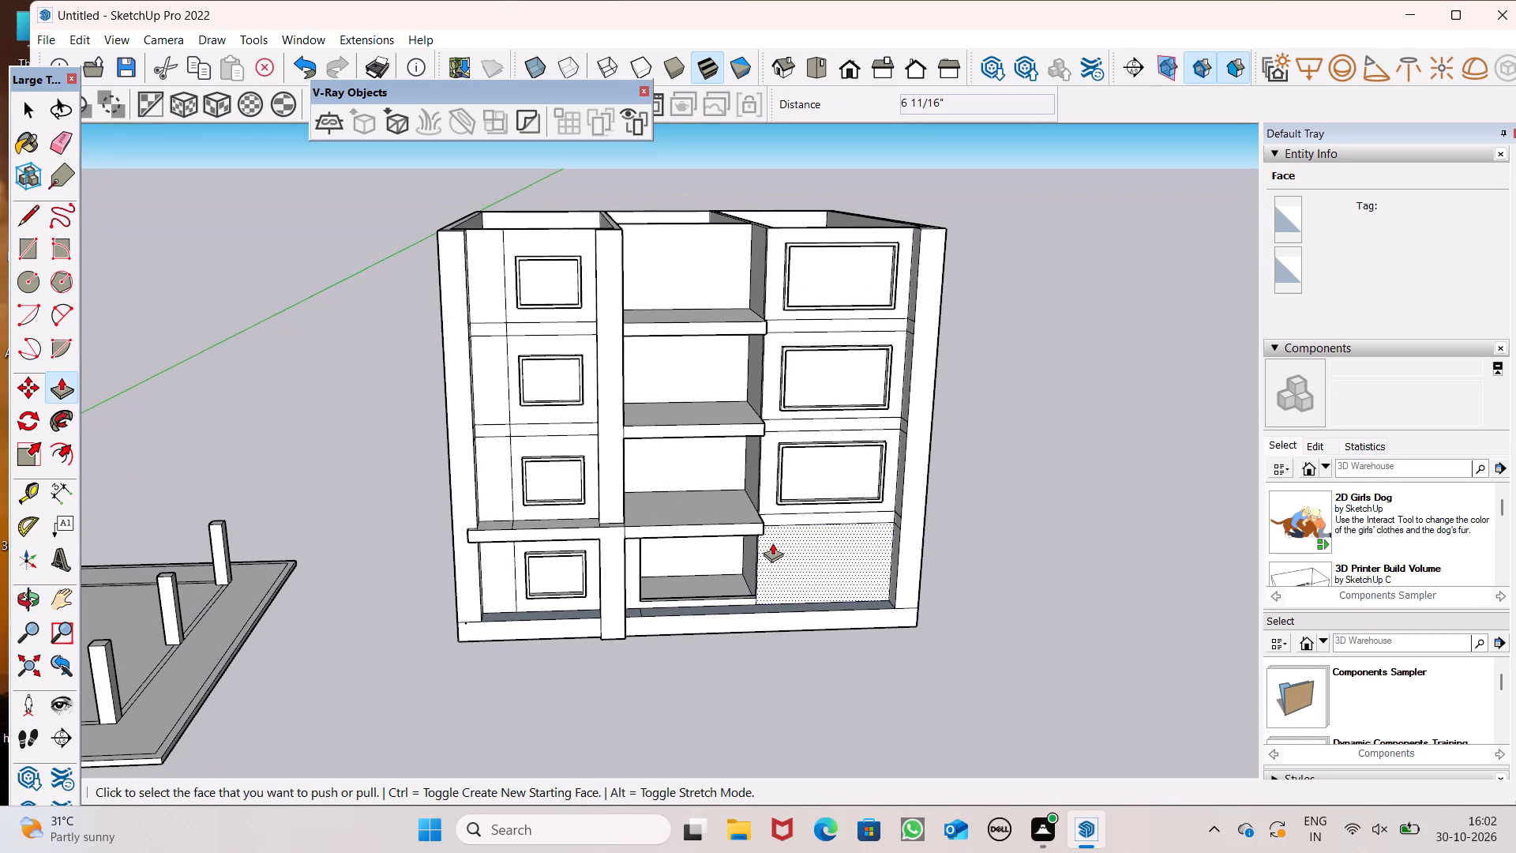
{"action": "scroll", "coordinate": [769, 543], "scroll_direction": "down", "scroll_amount": 1}
{"action": "middle_click_drag", "start_coordinate": [716, 473], "coordinate": [681, 269]}
{"action": "scroll", "coordinate": [681, 269], "scroll_direction": "up", "scroll_amount": 1}
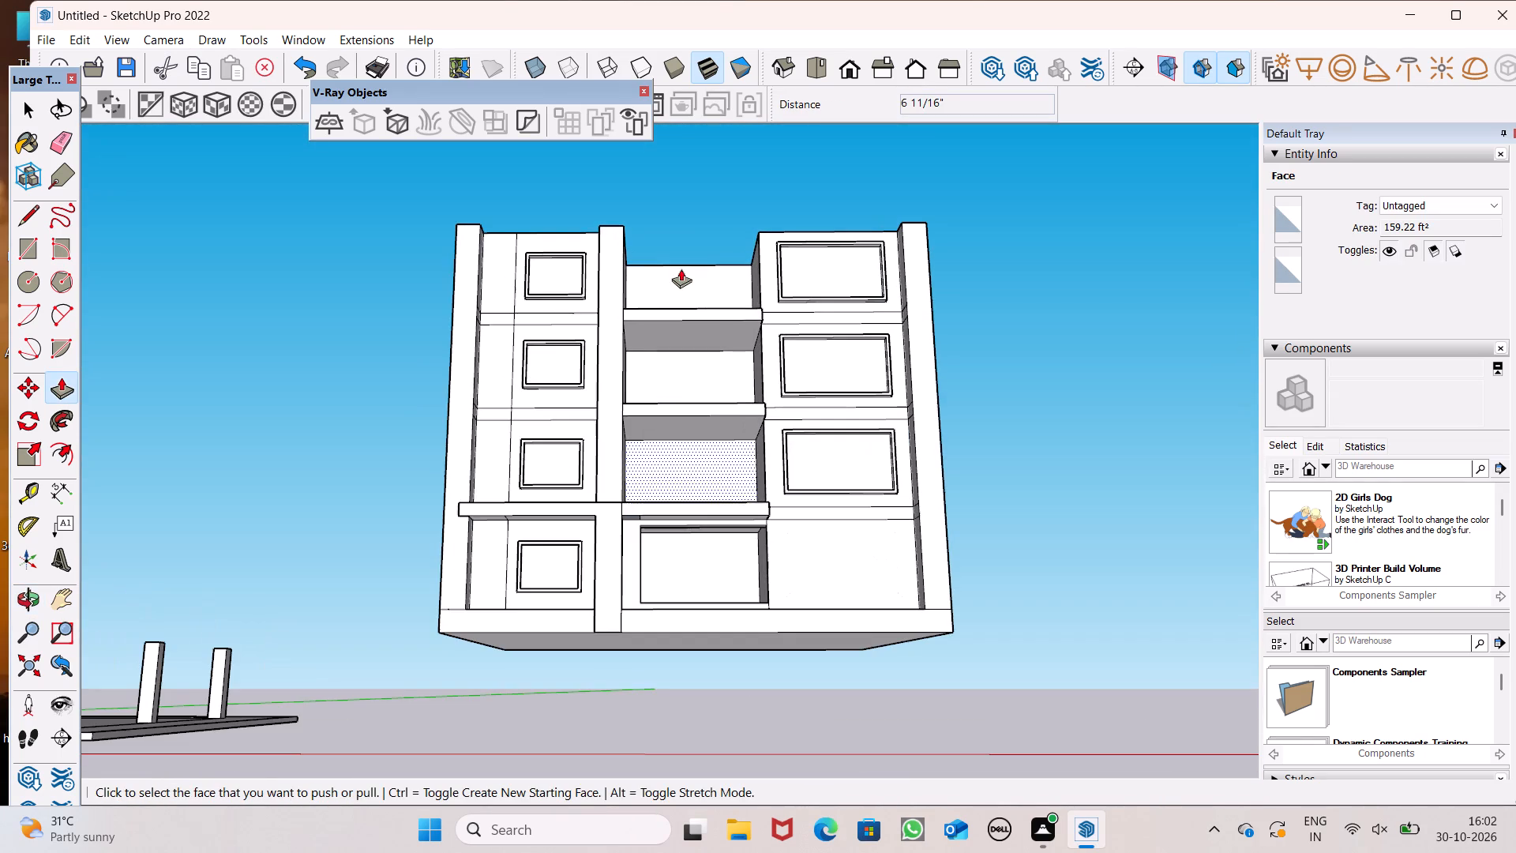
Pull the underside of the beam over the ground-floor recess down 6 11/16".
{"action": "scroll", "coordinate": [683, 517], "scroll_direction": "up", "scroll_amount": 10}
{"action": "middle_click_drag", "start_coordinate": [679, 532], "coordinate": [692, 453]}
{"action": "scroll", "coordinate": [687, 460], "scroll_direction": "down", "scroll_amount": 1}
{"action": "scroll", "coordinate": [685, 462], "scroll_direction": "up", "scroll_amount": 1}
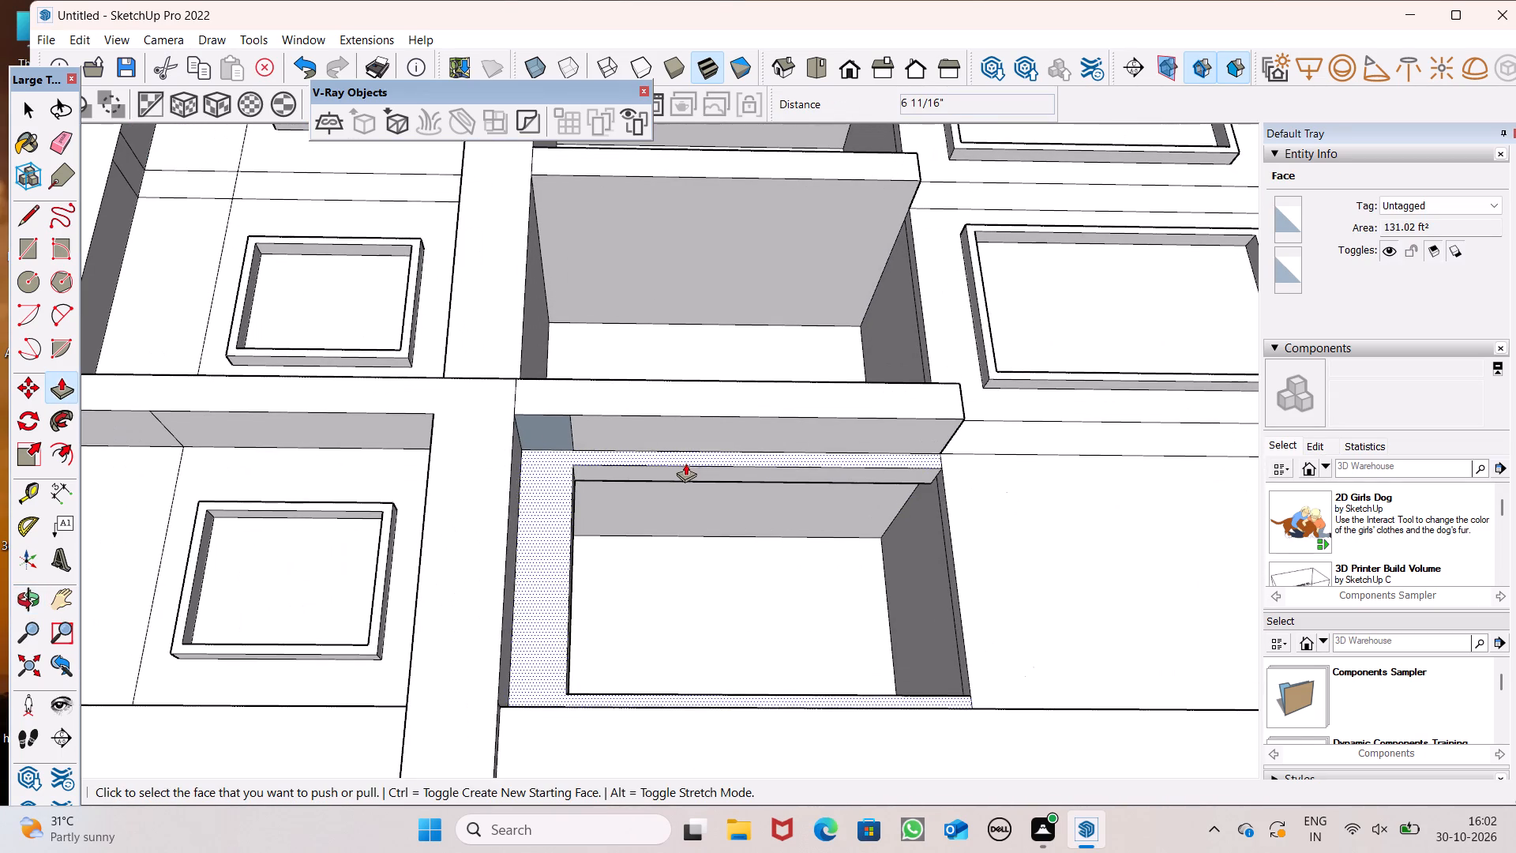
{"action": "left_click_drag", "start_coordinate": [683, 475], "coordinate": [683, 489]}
Examine the ground-floor recess, its top beam and the whole facade from above, front and below.
{"action": "scroll", "coordinate": [677, 475], "scroll_direction": "down", "scroll_amount": 4}
{"action": "middle_click_drag", "start_coordinate": [711, 571], "coordinate": [726, 632]}
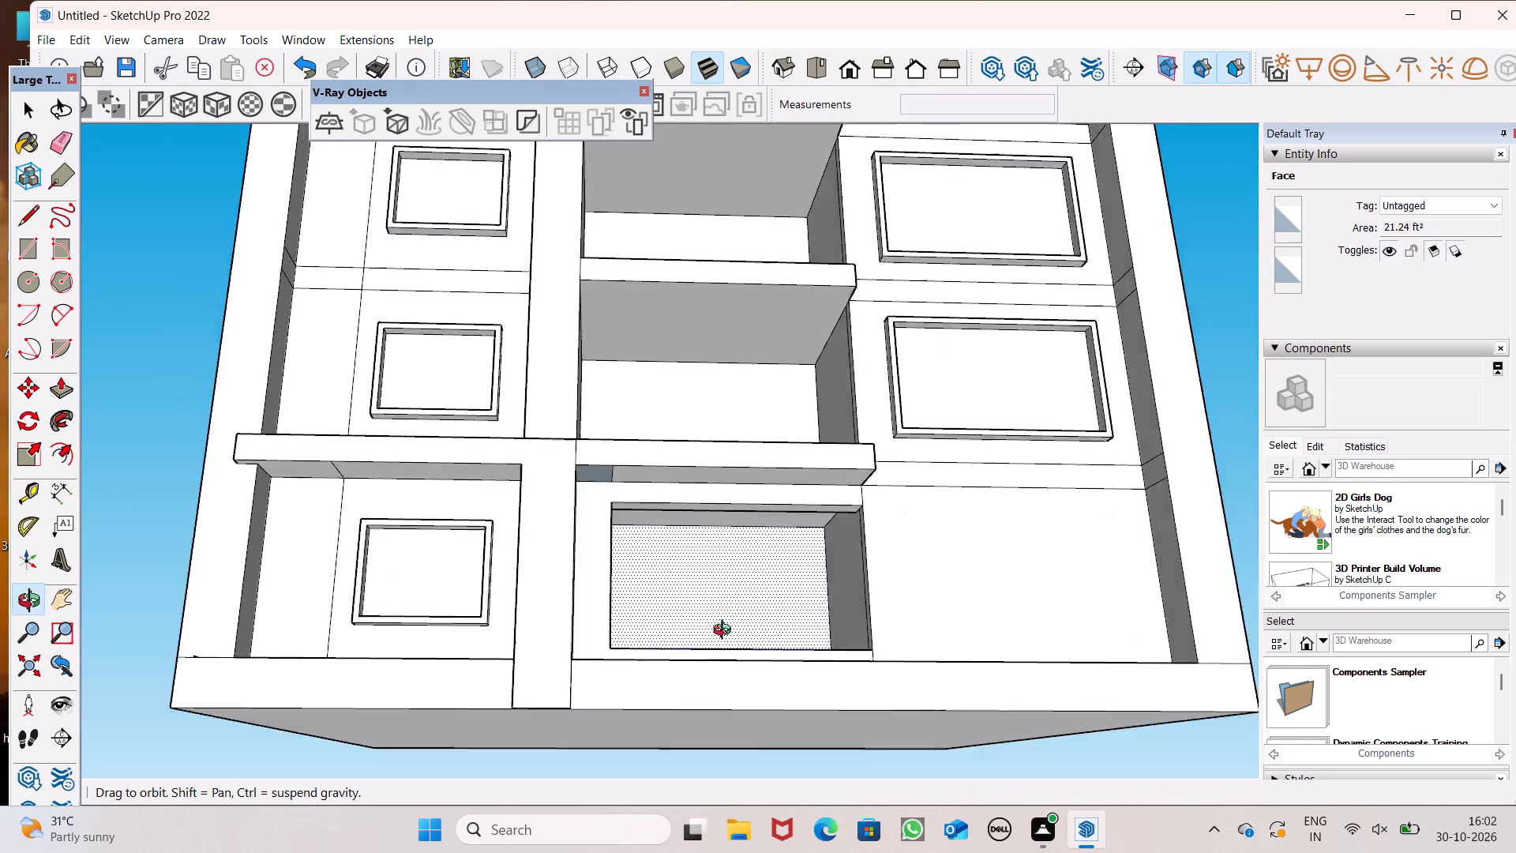
{"action": "middle_click_drag", "start_coordinate": [726, 632], "coordinate": [704, 753]}
{"action": "scroll", "coordinate": [689, 483], "scroll_direction": "down", "scroll_amount": 9}
{"action": "middle_click_drag", "start_coordinate": [693, 516], "coordinate": [674, 618]}
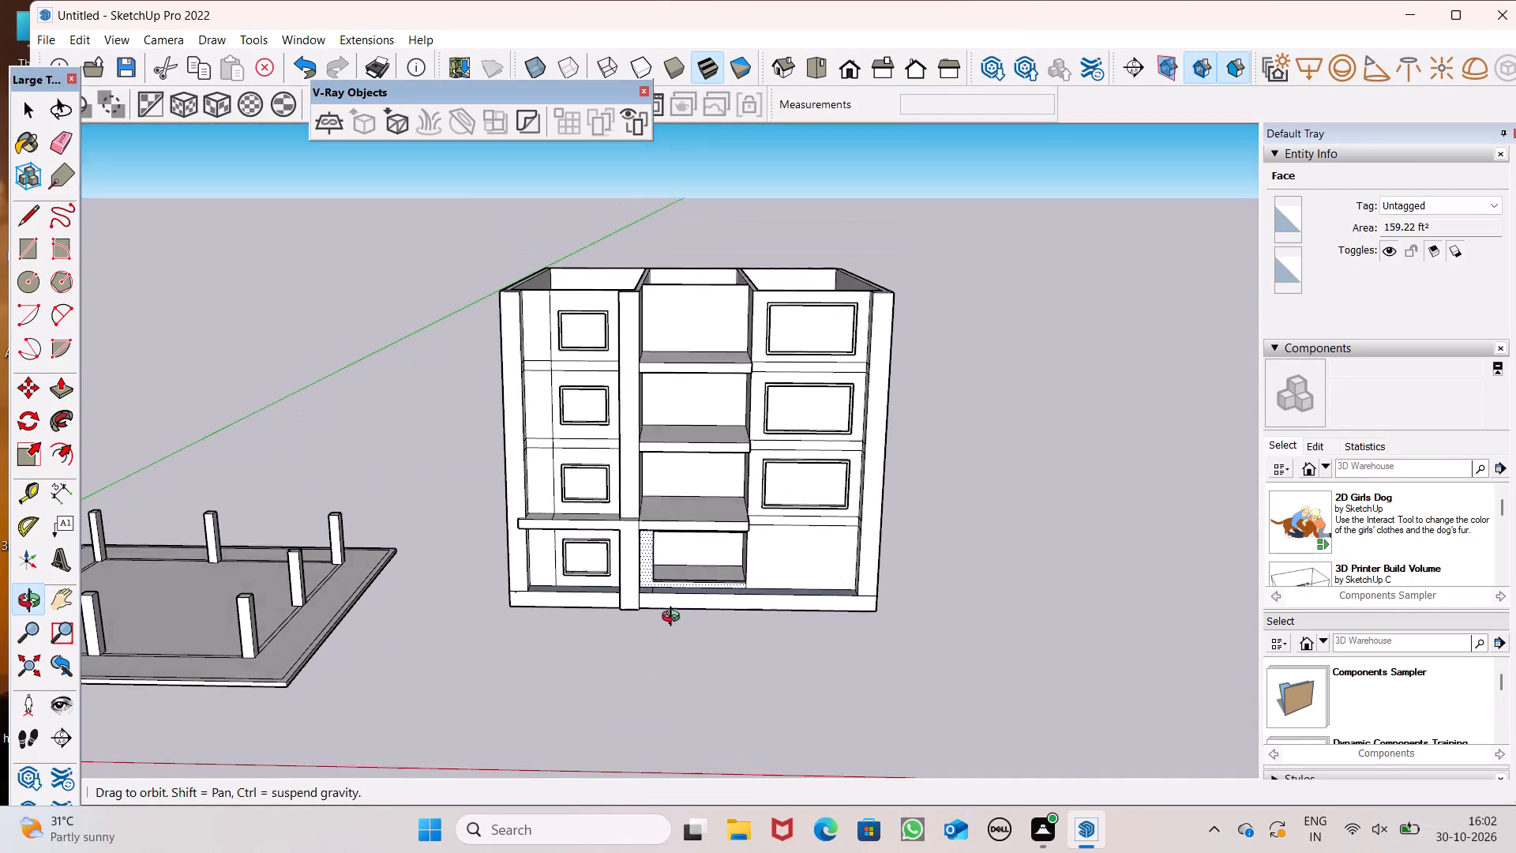
{"action": "middle_click_drag", "start_coordinate": [674, 618], "coordinate": [666, 626]}
{"action": "middle_click_drag", "start_coordinate": [689, 529], "coordinate": [697, 513]}
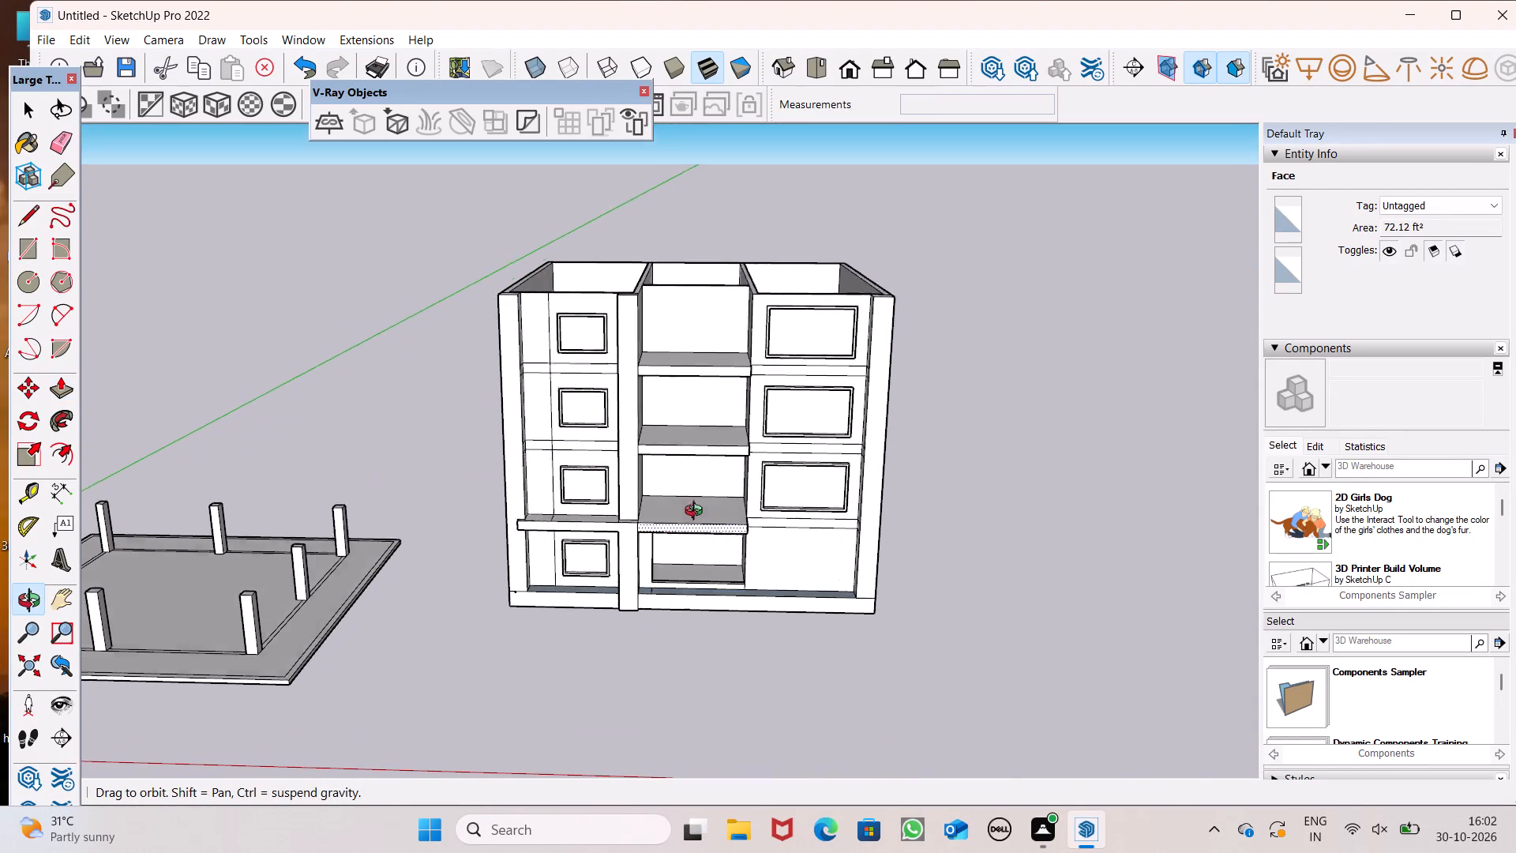
{"action": "middle_click_drag", "start_coordinate": [697, 513], "coordinate": [696, 490]}
{"action": "middle_click_drag", "start_coordinate": [653, 513], "coordinate": [656, 494]}
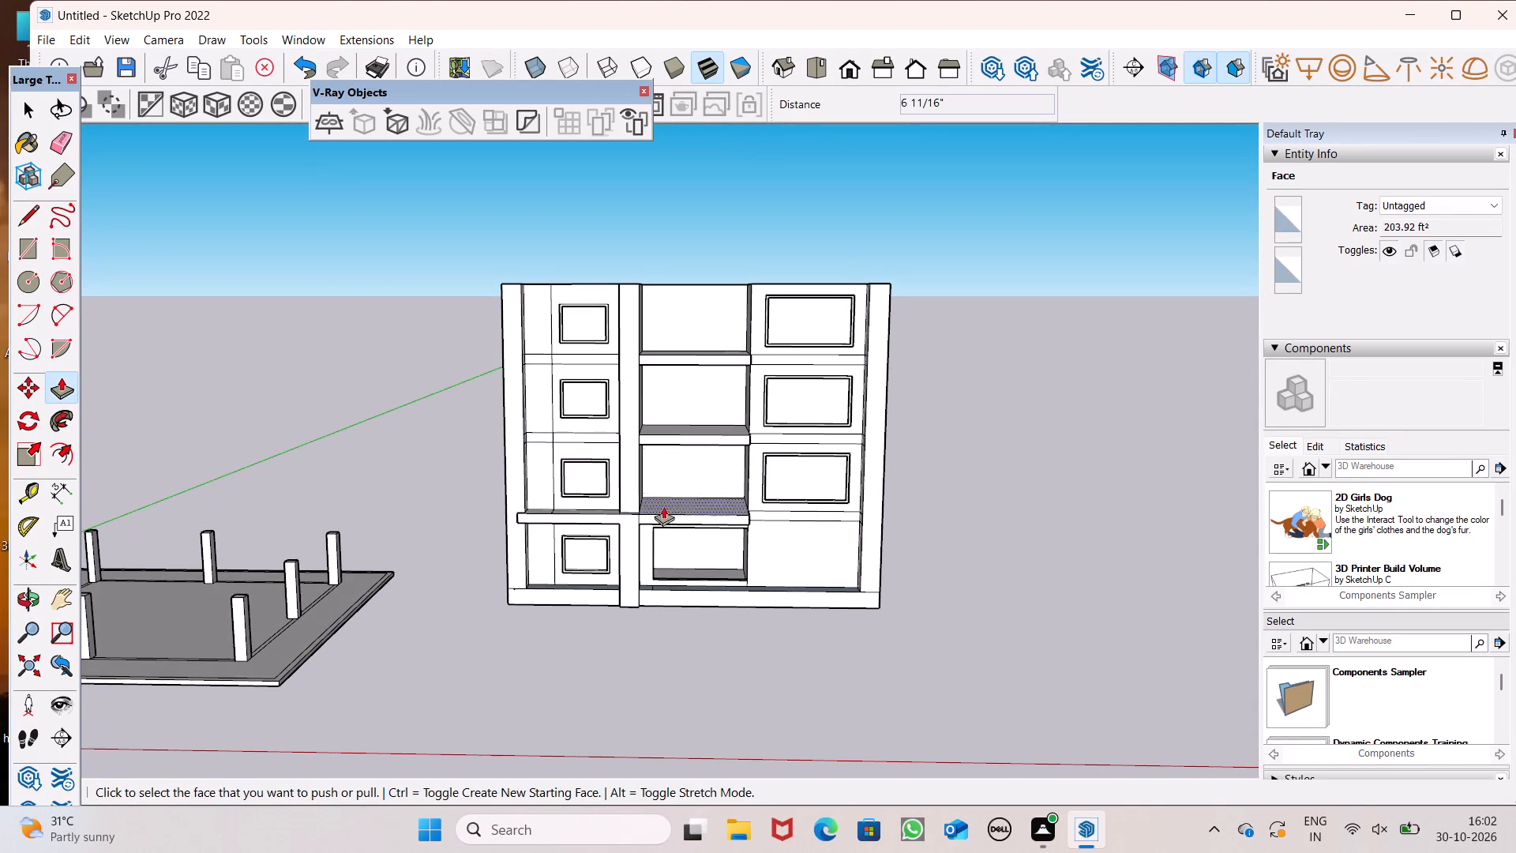
{"action": "middle_click_drag", "start_coordinate": [675, 523], "coordinate": [656, 389]}
{"action": "scroll", "coordinate": [685, 492], "scroll_direction": "up", "scroll_amount": 1}
{"action": "scroll", "coordinate": [652, 397], "scroll_direction": "down", "scroll_amount": 1}
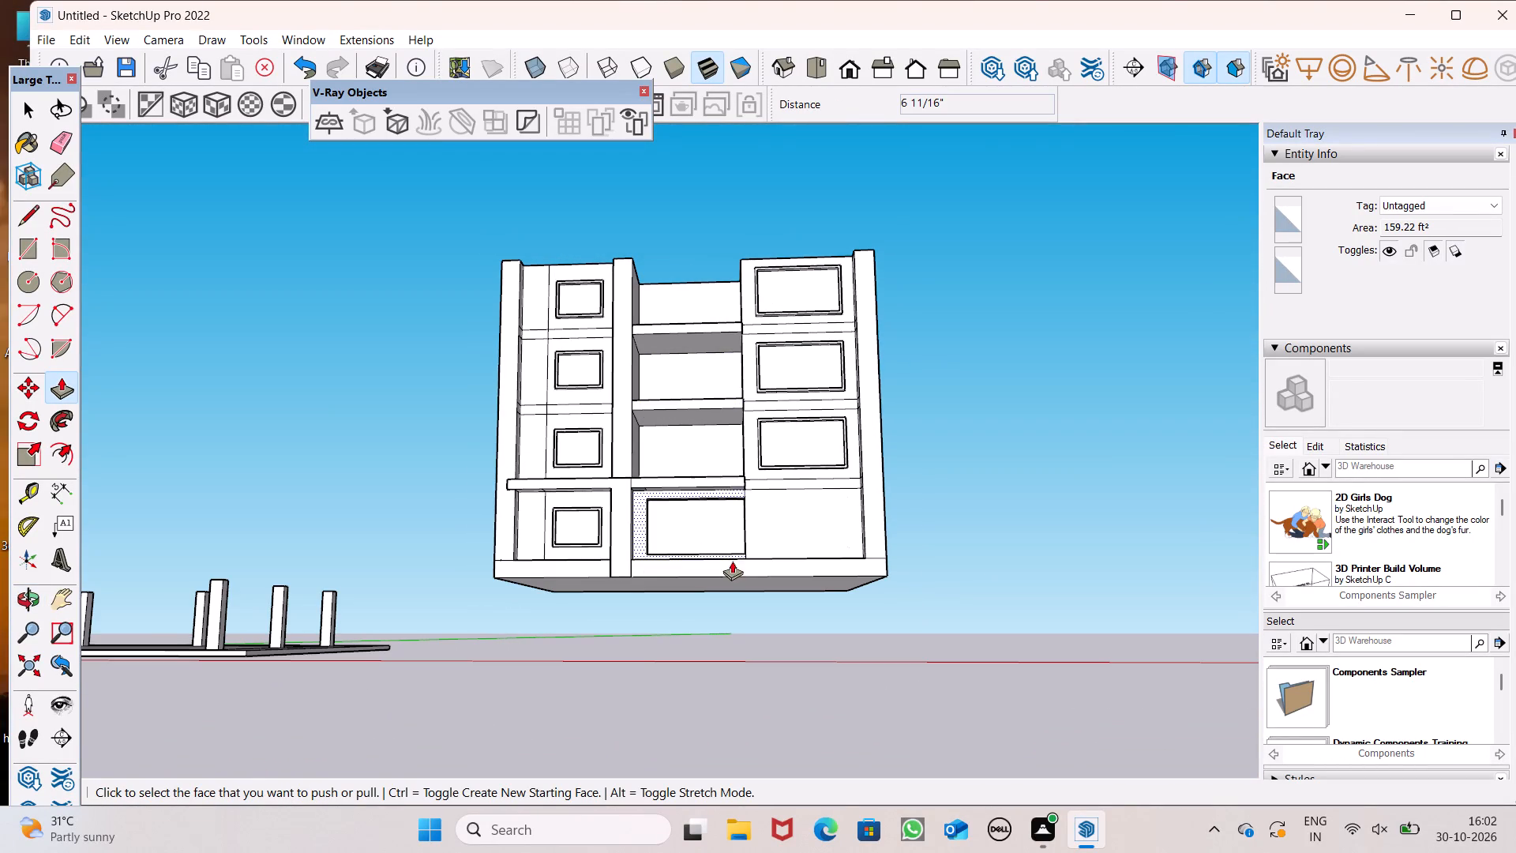
Undo the last two height changes to the underside of the ground-floor recess's beam.
{"action": "scroll", "coordinate": [717, 552], "scroll_direction": "up", "scroll_amount": 3}
{"action": "key", "text": "ctrl+z"}
{"action": "key", "text": "ctrl+z"}
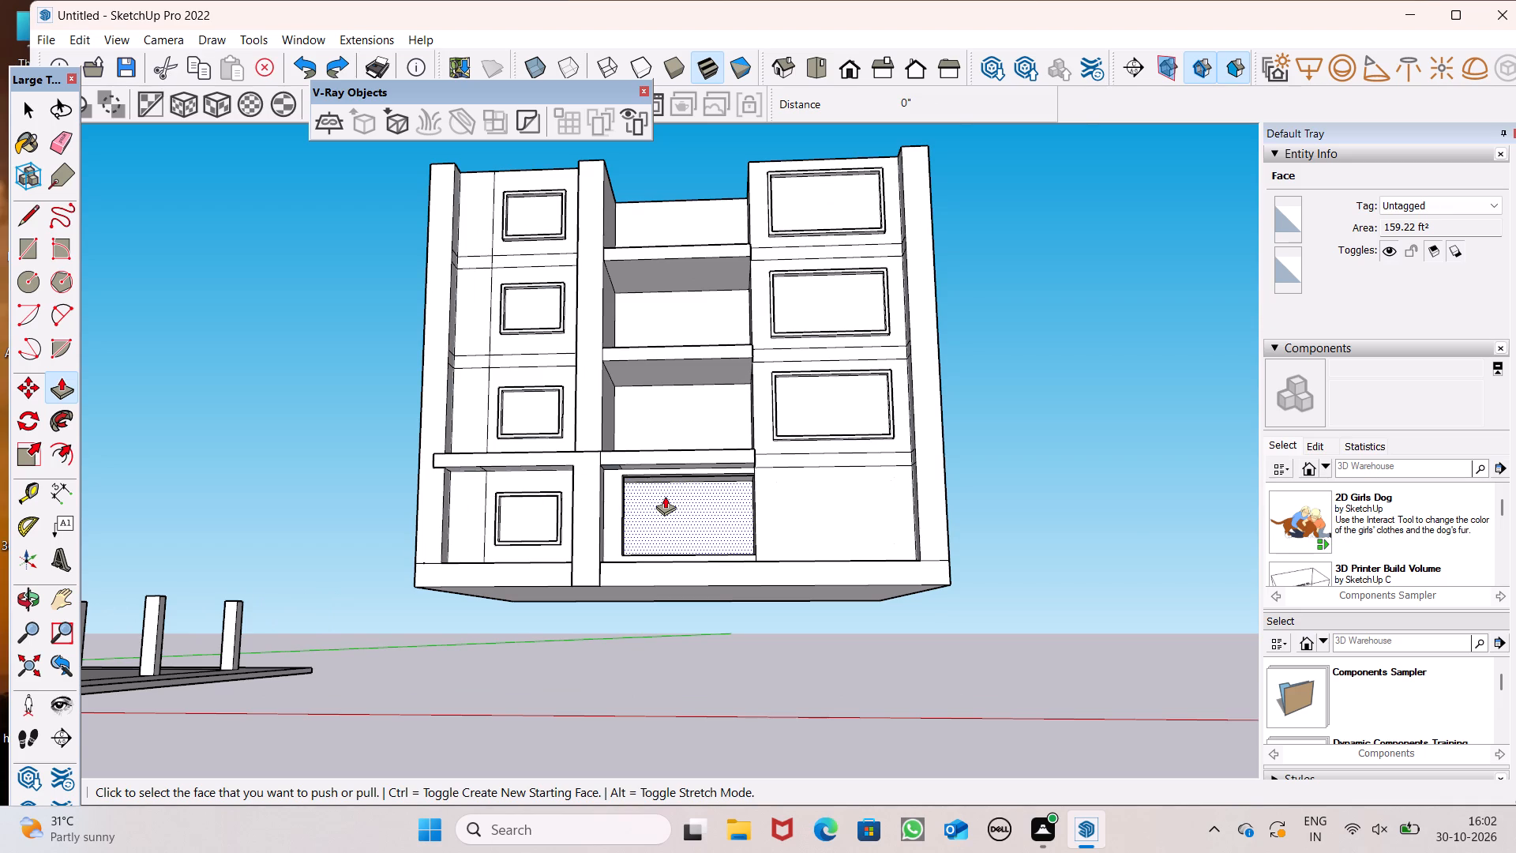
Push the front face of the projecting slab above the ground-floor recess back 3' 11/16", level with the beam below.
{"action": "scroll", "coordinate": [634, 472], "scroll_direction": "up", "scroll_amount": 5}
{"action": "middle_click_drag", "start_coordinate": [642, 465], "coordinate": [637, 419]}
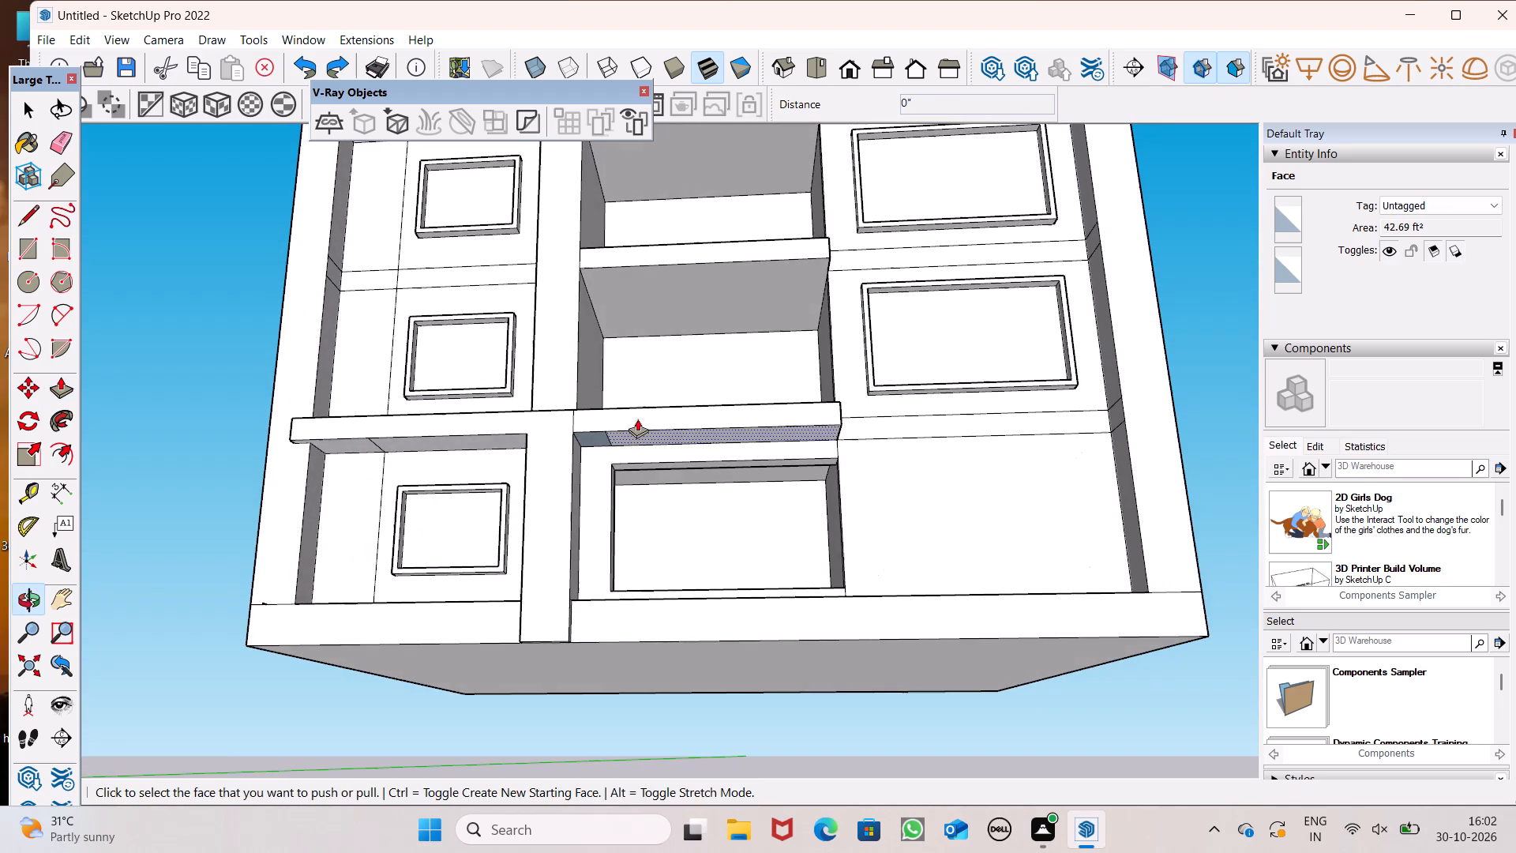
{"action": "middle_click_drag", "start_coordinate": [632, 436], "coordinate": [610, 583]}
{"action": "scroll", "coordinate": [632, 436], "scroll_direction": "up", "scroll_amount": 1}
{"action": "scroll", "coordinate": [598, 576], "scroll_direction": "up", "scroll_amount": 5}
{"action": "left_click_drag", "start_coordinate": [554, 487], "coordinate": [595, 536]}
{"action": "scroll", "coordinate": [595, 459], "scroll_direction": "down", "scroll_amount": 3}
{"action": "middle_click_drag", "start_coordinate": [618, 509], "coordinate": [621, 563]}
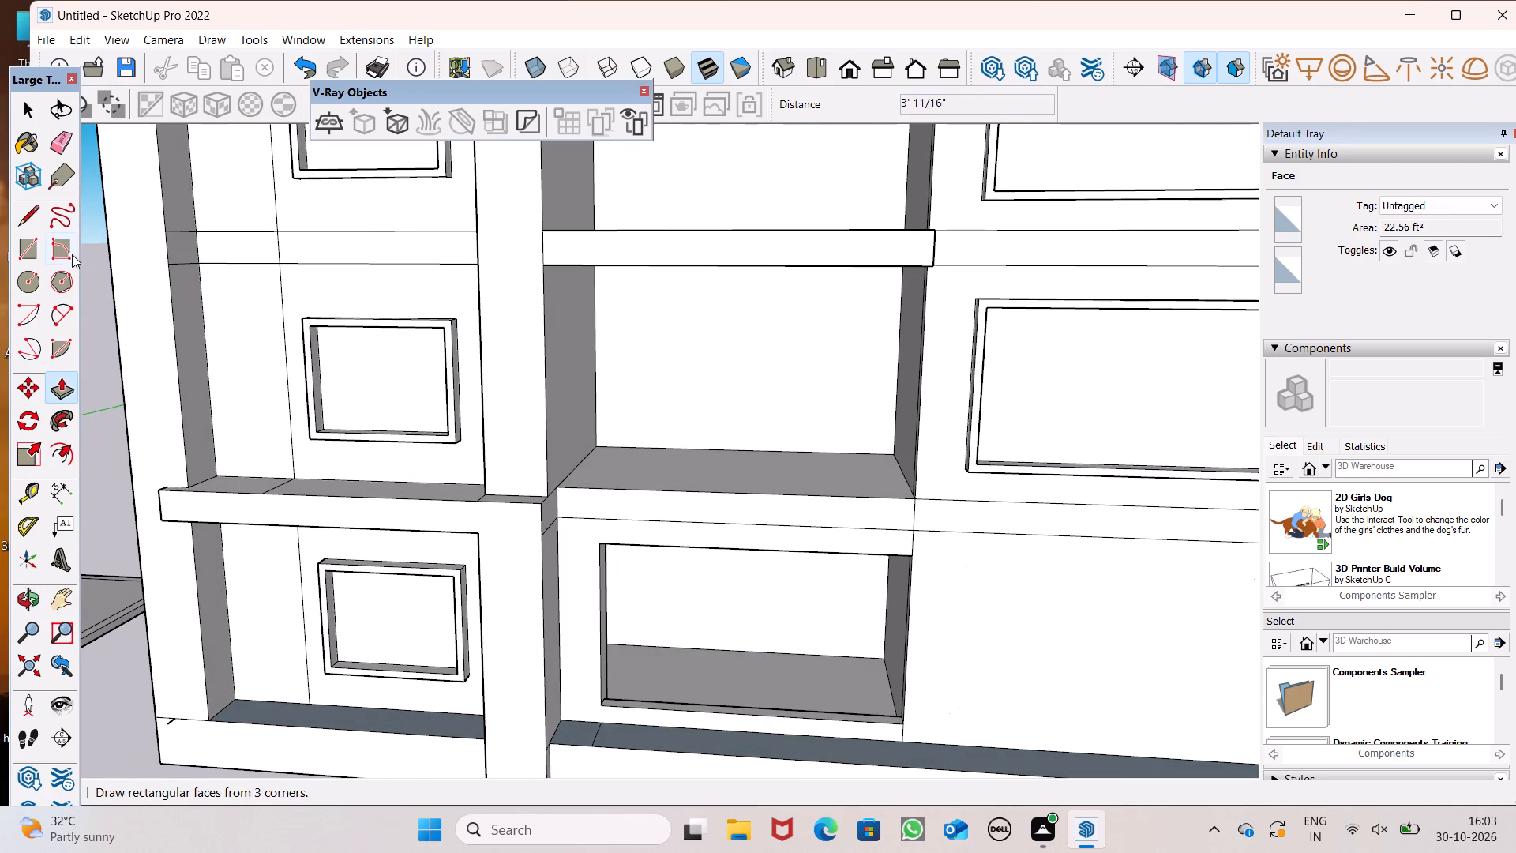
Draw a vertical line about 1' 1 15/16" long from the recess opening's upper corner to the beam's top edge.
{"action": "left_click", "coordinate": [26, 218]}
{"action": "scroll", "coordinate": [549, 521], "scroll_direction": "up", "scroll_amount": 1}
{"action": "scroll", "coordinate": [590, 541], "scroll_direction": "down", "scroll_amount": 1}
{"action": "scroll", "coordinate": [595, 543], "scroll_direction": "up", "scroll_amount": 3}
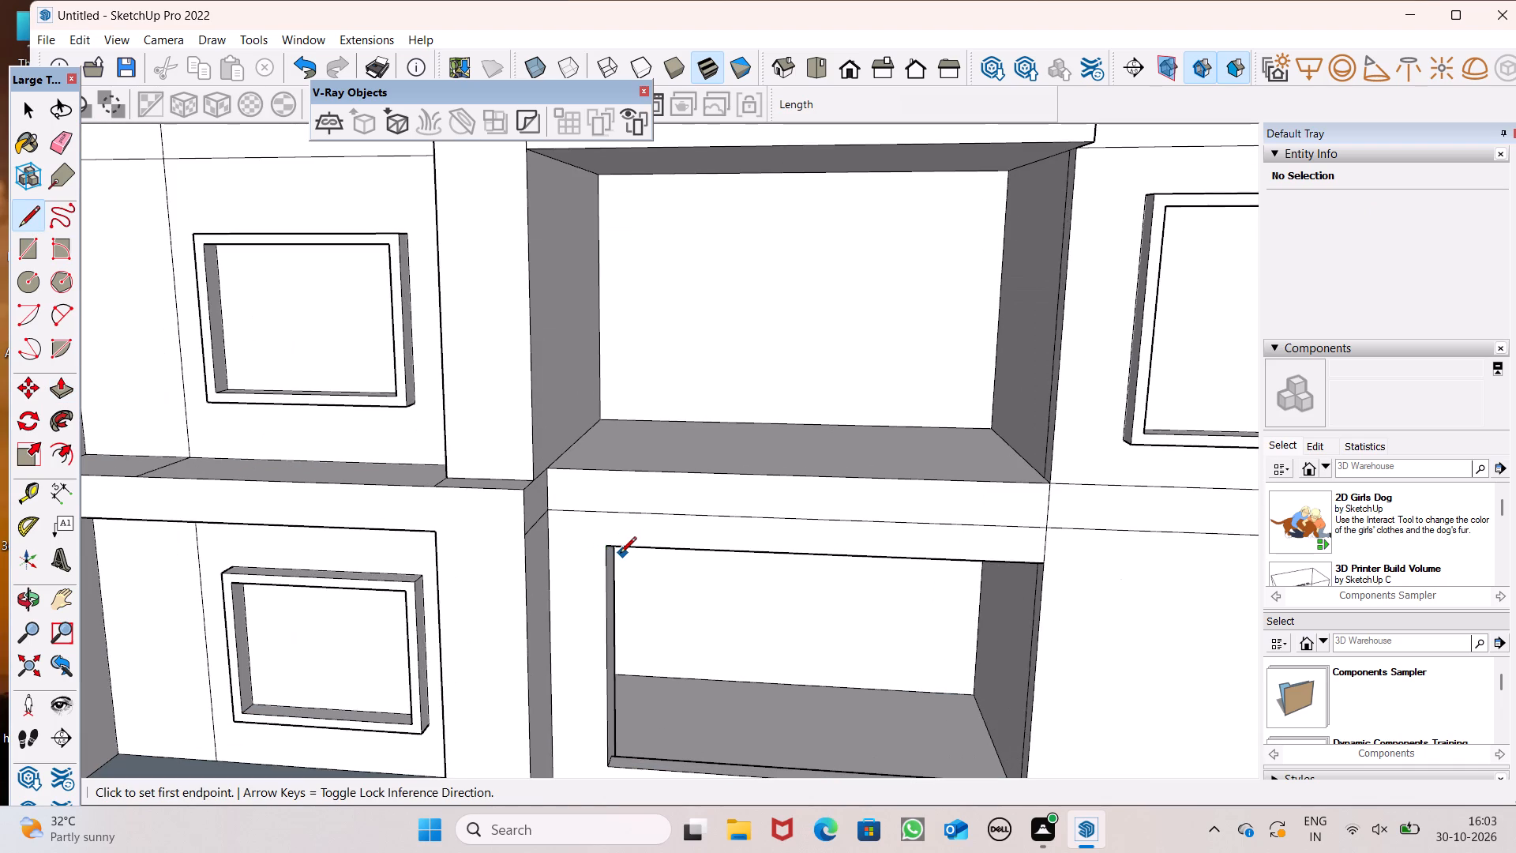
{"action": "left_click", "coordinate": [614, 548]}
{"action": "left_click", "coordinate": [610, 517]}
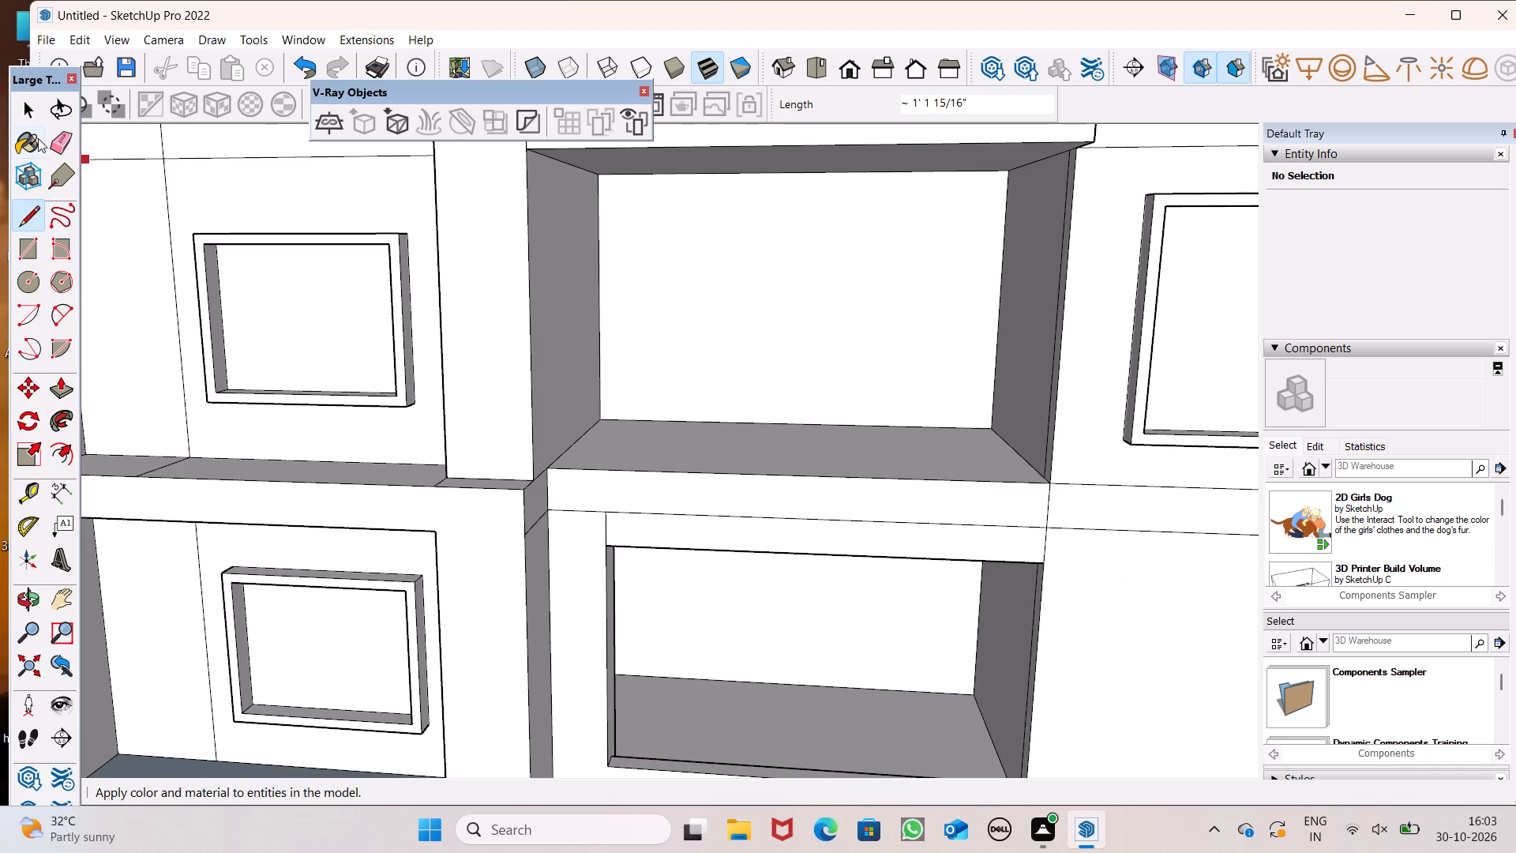
Examine the beam and the newly drawn line over the ground-floor recess from the front and below.
{"action": "left_click", "coordinate": [60, 127]}
{"action": "scroll", "coordinate": [750, 607], "scroll_direction": "up", "scroll_amount": 3}
{"action": "scroll", "coordinate": [715, 560], "scroll_direction": "down", "scroll_amount": 3}
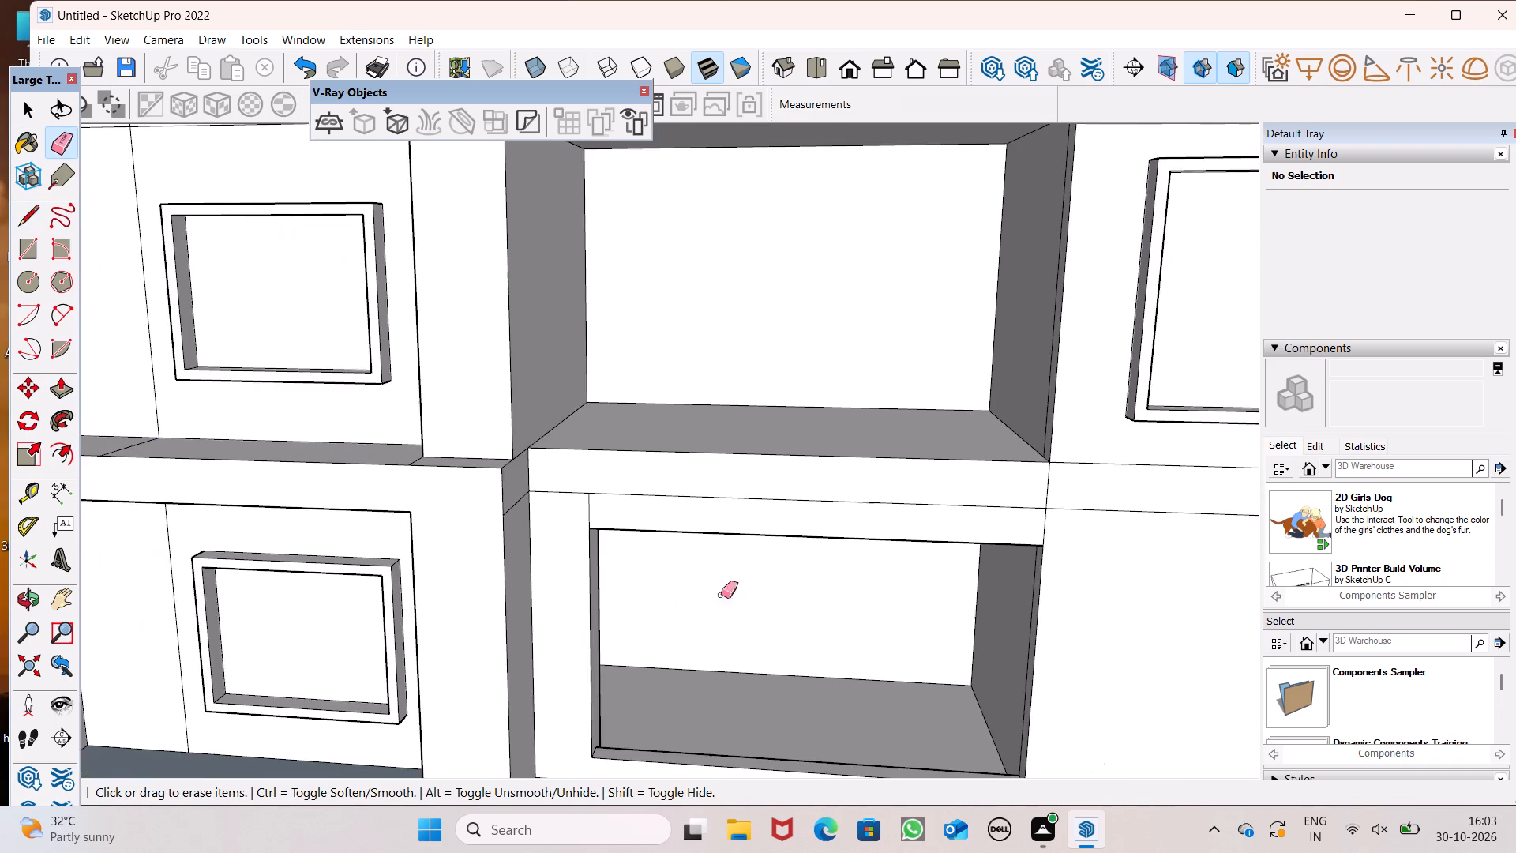
{"action": "middle_click_drag", "start_coordinate": [721, 595], "coordinate": [726, 537]}
{"action": "scroll", "coordinate": [726, 535], "scroll_direction": "down", "scroll_amount": 3}
{"action": "middle_click_drag", "start_coordinate": [726, 542], "coordinate": [724, 408]}
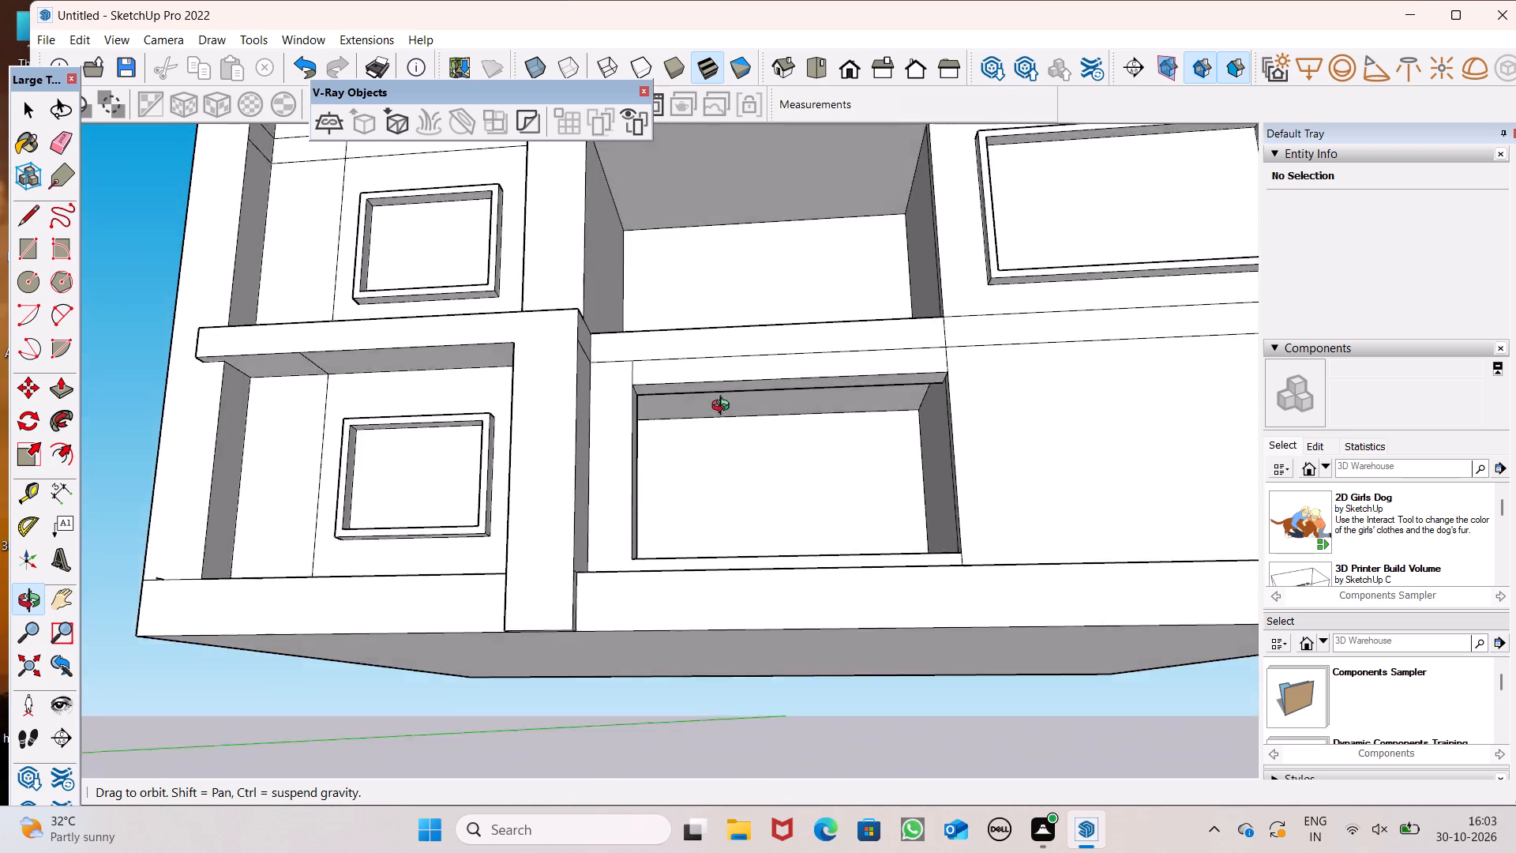
{"action": "middle_click_drag", "start_coordinate": [724, 408], "coordinate": [731, 545]}
{"action": "scroll", "coordinate": [724, 393], "scroll_direction": "up", "scroll_amount": 1}
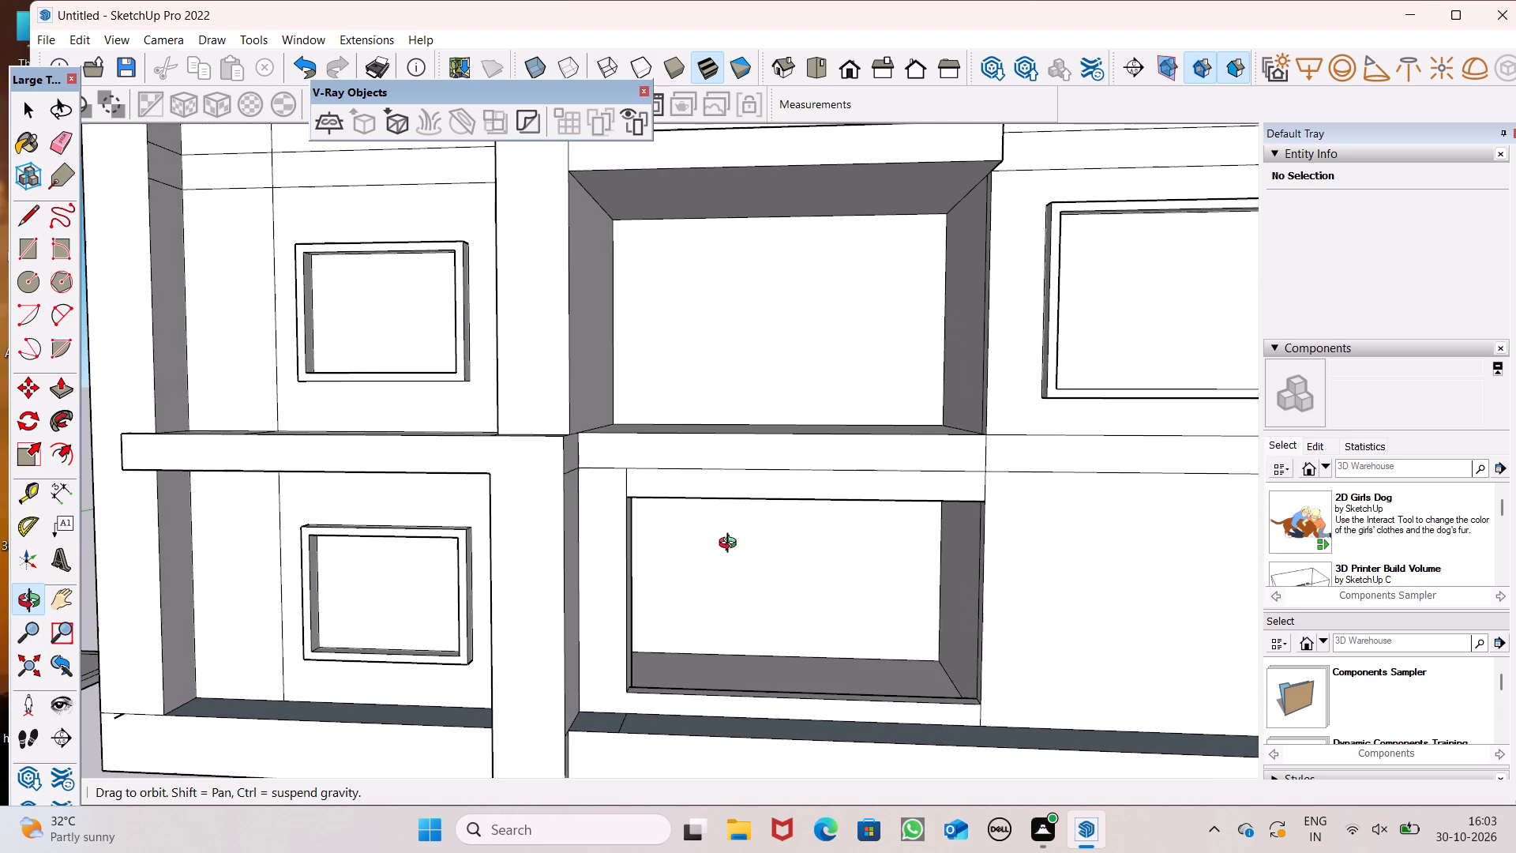
{"action": "middle_click_drag", "start_coordinate": [731, 545], "coordinate": [731, 562]}
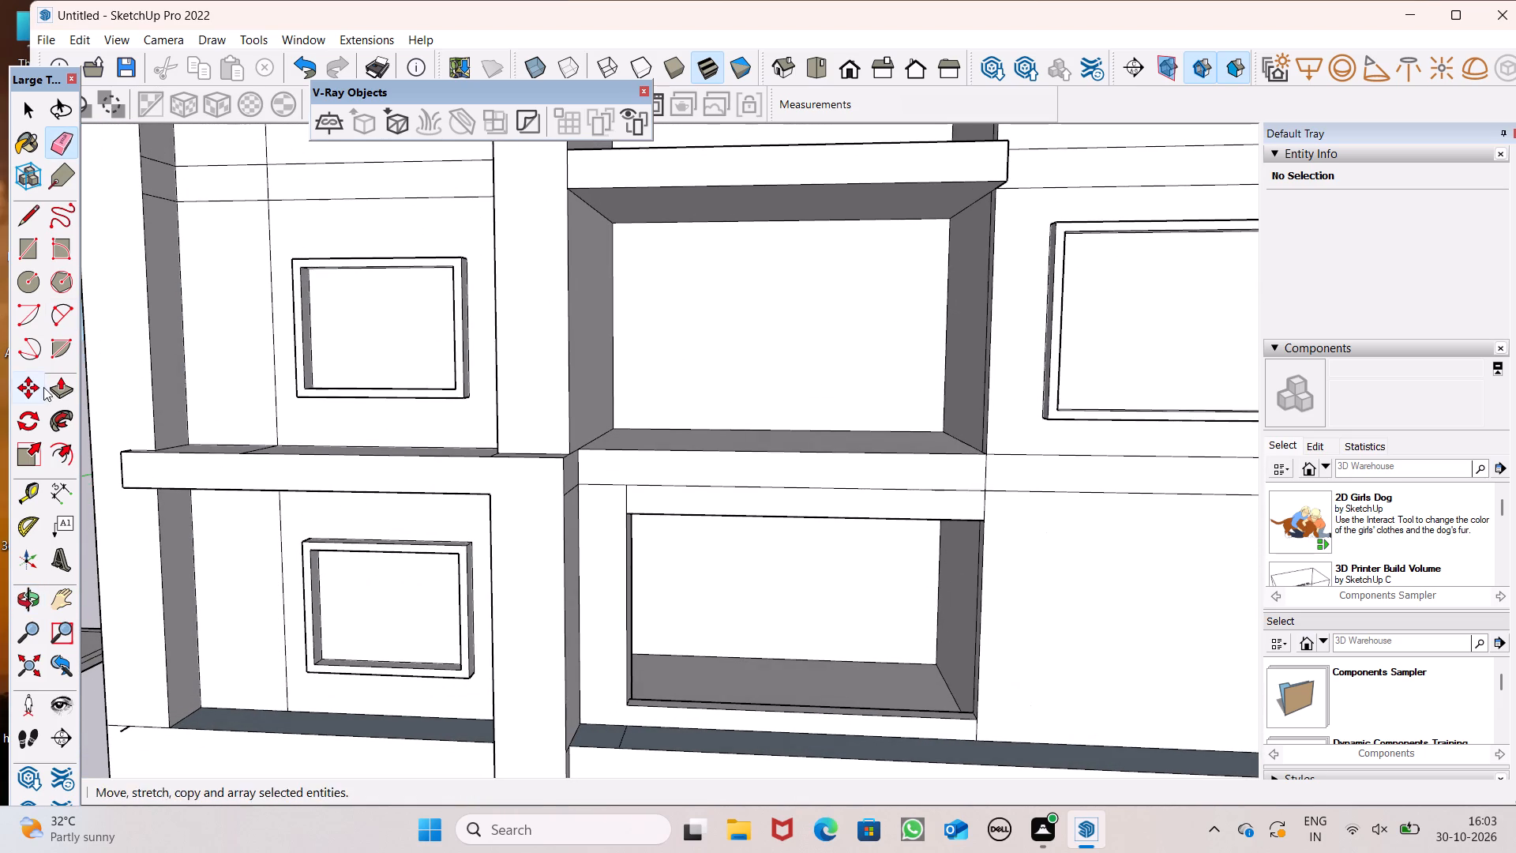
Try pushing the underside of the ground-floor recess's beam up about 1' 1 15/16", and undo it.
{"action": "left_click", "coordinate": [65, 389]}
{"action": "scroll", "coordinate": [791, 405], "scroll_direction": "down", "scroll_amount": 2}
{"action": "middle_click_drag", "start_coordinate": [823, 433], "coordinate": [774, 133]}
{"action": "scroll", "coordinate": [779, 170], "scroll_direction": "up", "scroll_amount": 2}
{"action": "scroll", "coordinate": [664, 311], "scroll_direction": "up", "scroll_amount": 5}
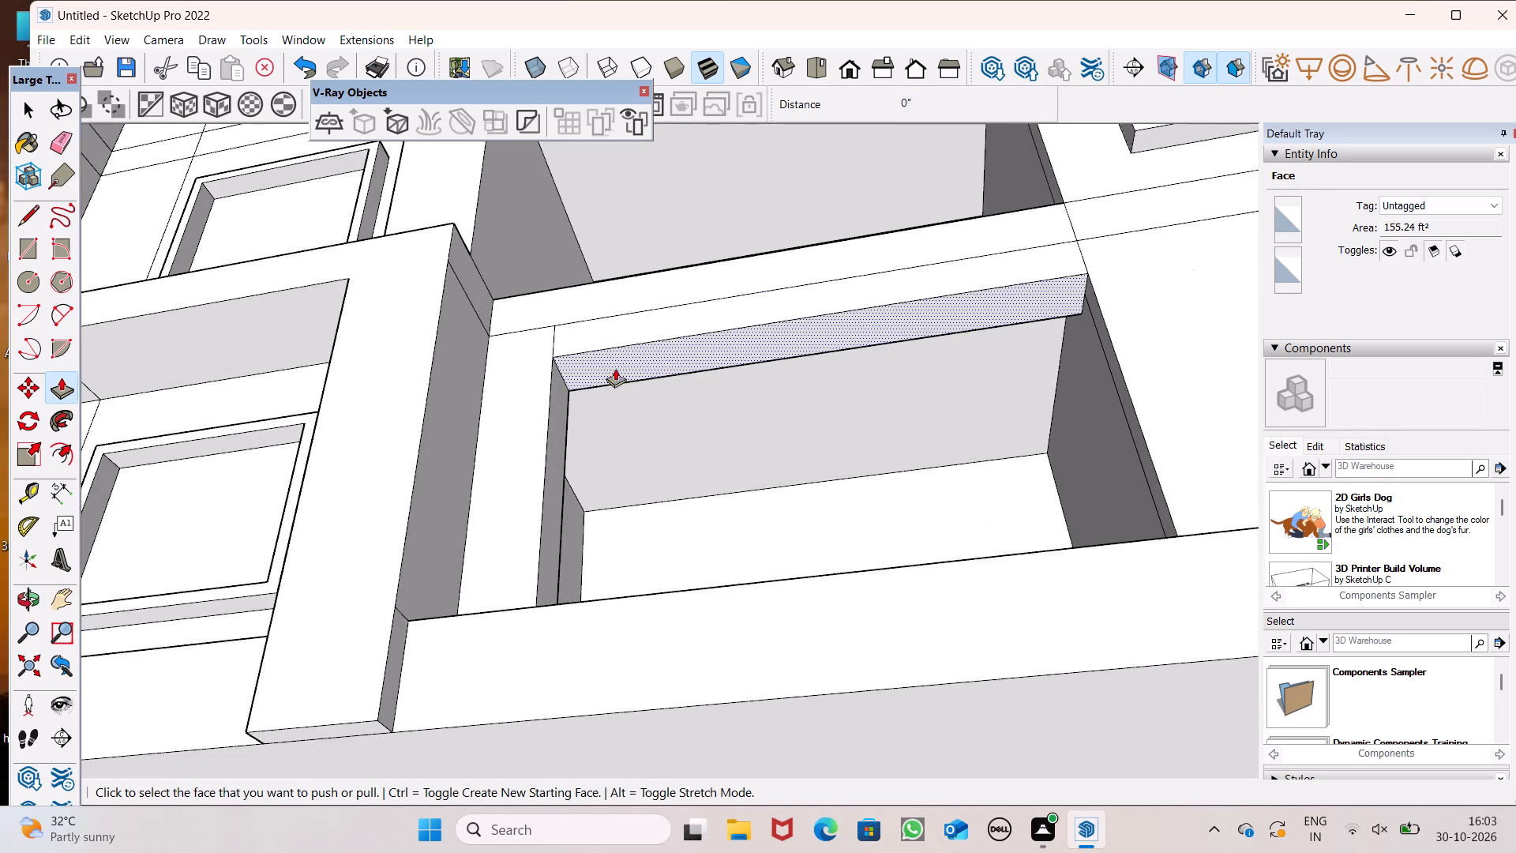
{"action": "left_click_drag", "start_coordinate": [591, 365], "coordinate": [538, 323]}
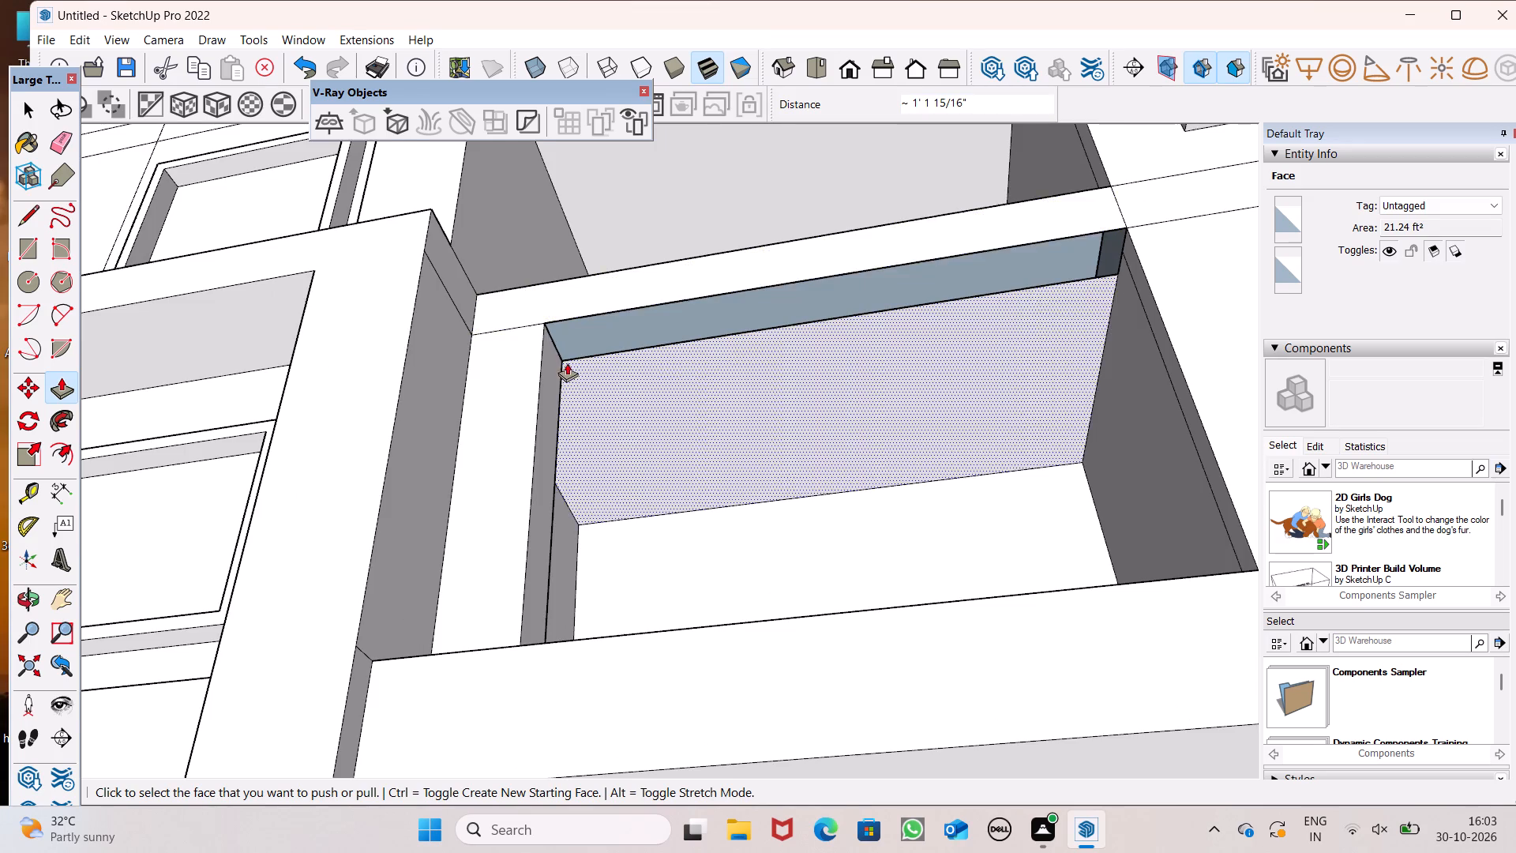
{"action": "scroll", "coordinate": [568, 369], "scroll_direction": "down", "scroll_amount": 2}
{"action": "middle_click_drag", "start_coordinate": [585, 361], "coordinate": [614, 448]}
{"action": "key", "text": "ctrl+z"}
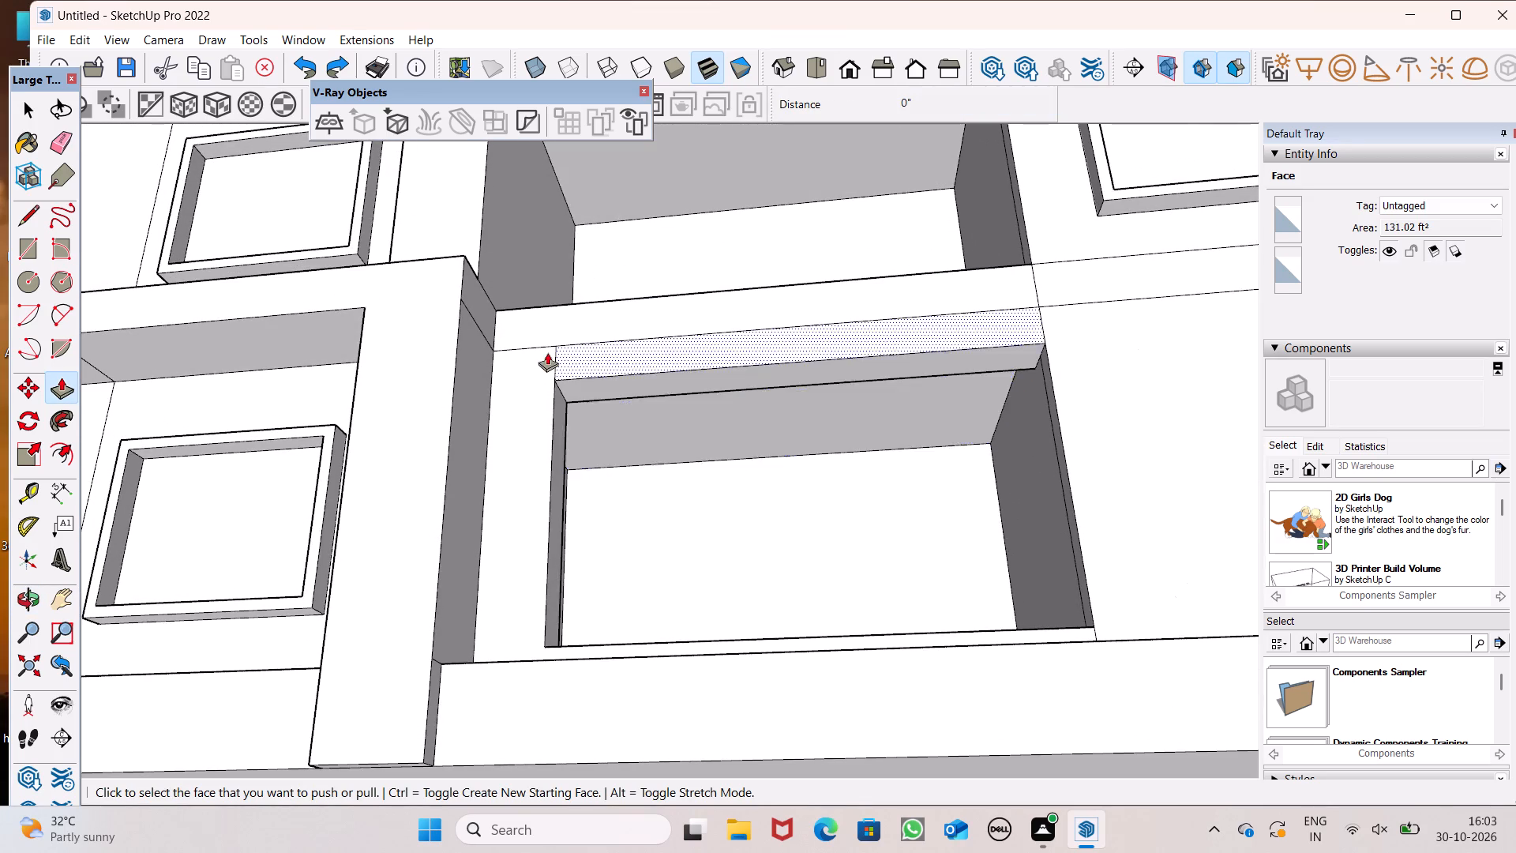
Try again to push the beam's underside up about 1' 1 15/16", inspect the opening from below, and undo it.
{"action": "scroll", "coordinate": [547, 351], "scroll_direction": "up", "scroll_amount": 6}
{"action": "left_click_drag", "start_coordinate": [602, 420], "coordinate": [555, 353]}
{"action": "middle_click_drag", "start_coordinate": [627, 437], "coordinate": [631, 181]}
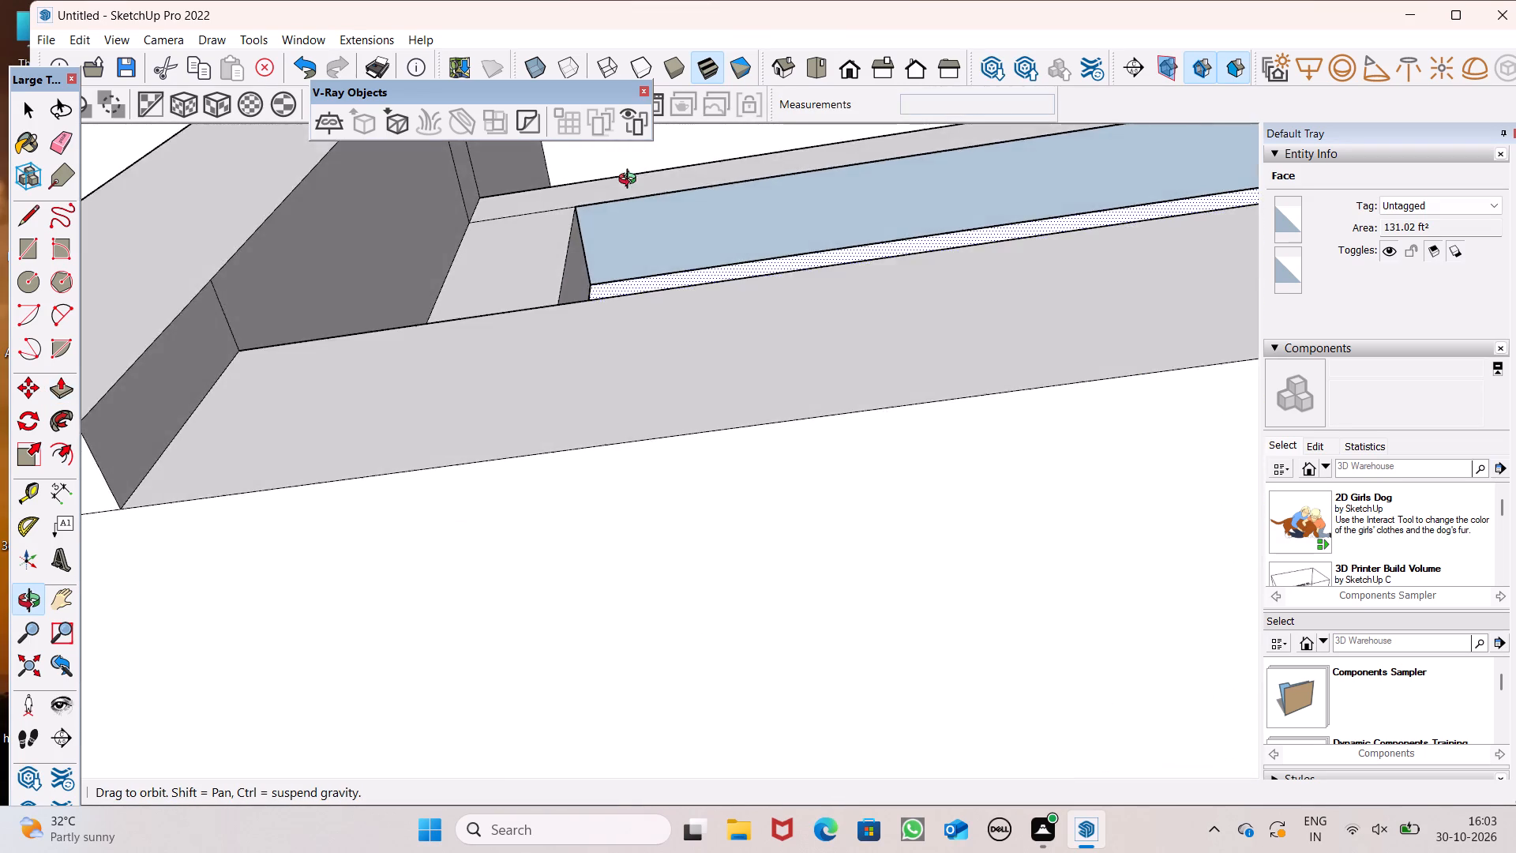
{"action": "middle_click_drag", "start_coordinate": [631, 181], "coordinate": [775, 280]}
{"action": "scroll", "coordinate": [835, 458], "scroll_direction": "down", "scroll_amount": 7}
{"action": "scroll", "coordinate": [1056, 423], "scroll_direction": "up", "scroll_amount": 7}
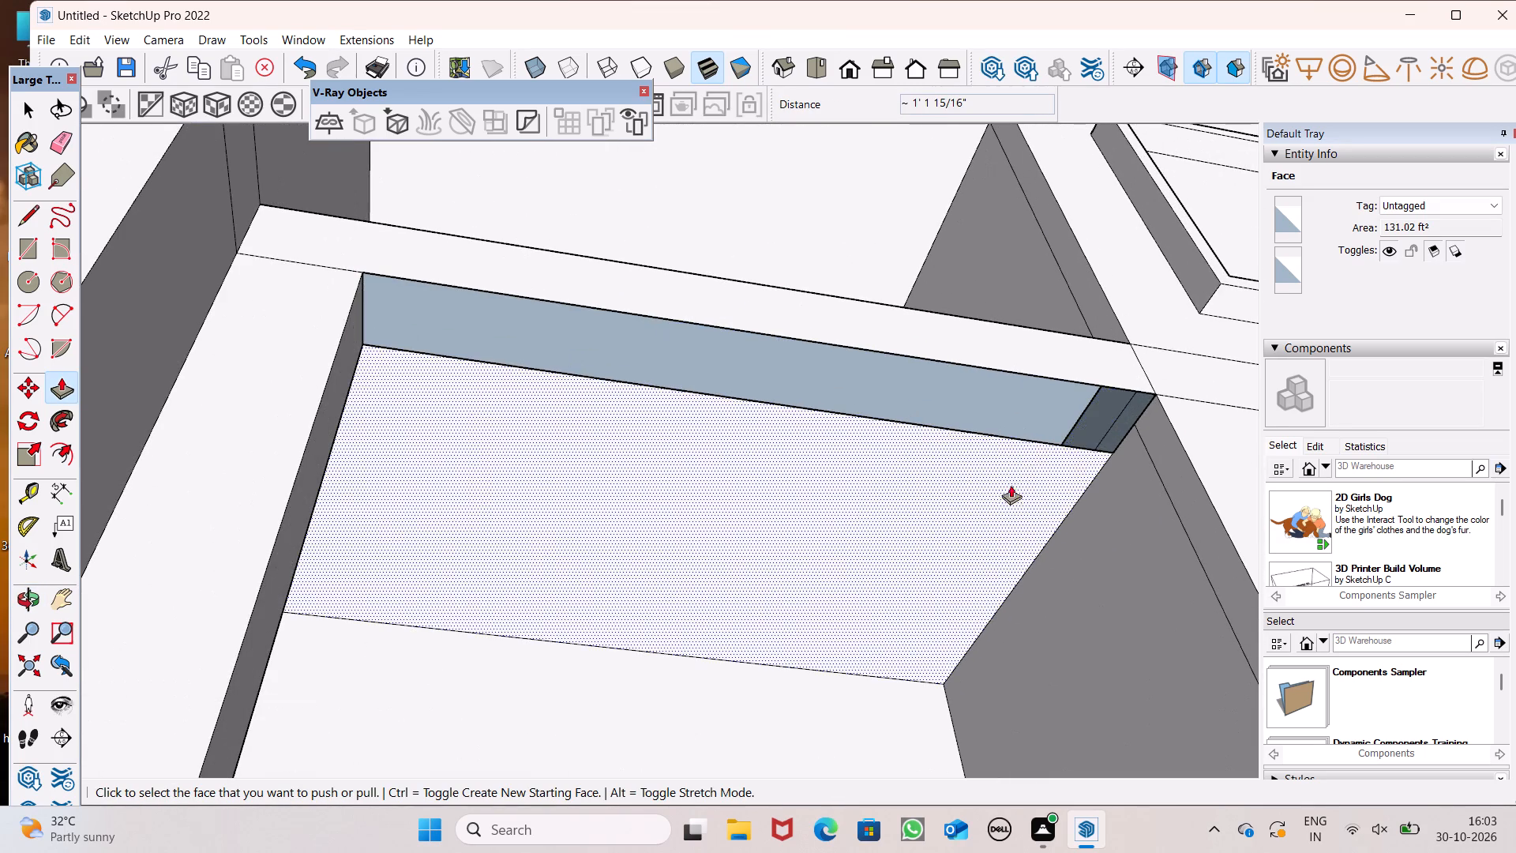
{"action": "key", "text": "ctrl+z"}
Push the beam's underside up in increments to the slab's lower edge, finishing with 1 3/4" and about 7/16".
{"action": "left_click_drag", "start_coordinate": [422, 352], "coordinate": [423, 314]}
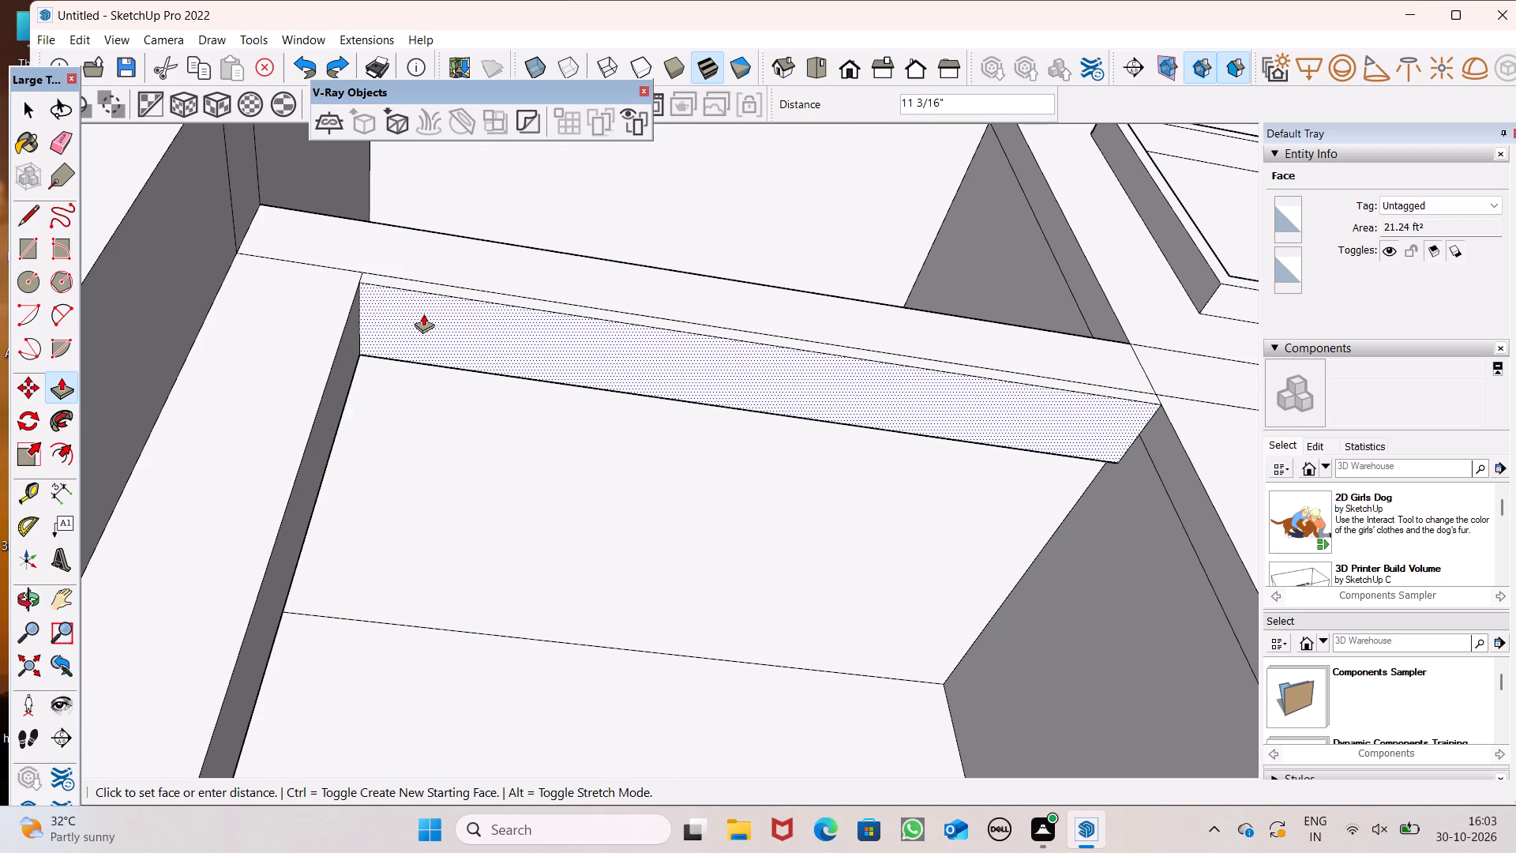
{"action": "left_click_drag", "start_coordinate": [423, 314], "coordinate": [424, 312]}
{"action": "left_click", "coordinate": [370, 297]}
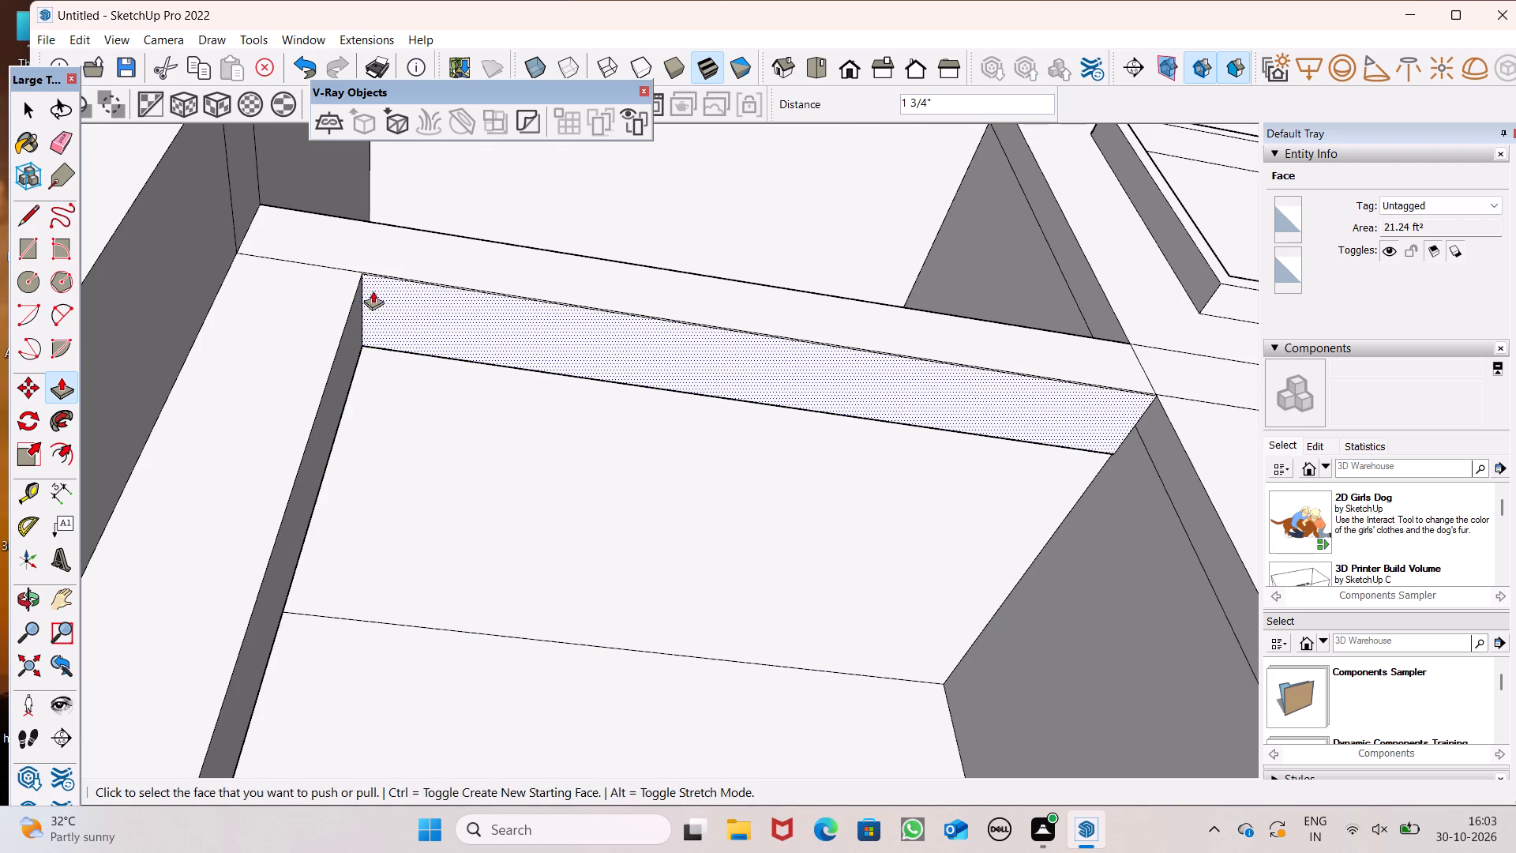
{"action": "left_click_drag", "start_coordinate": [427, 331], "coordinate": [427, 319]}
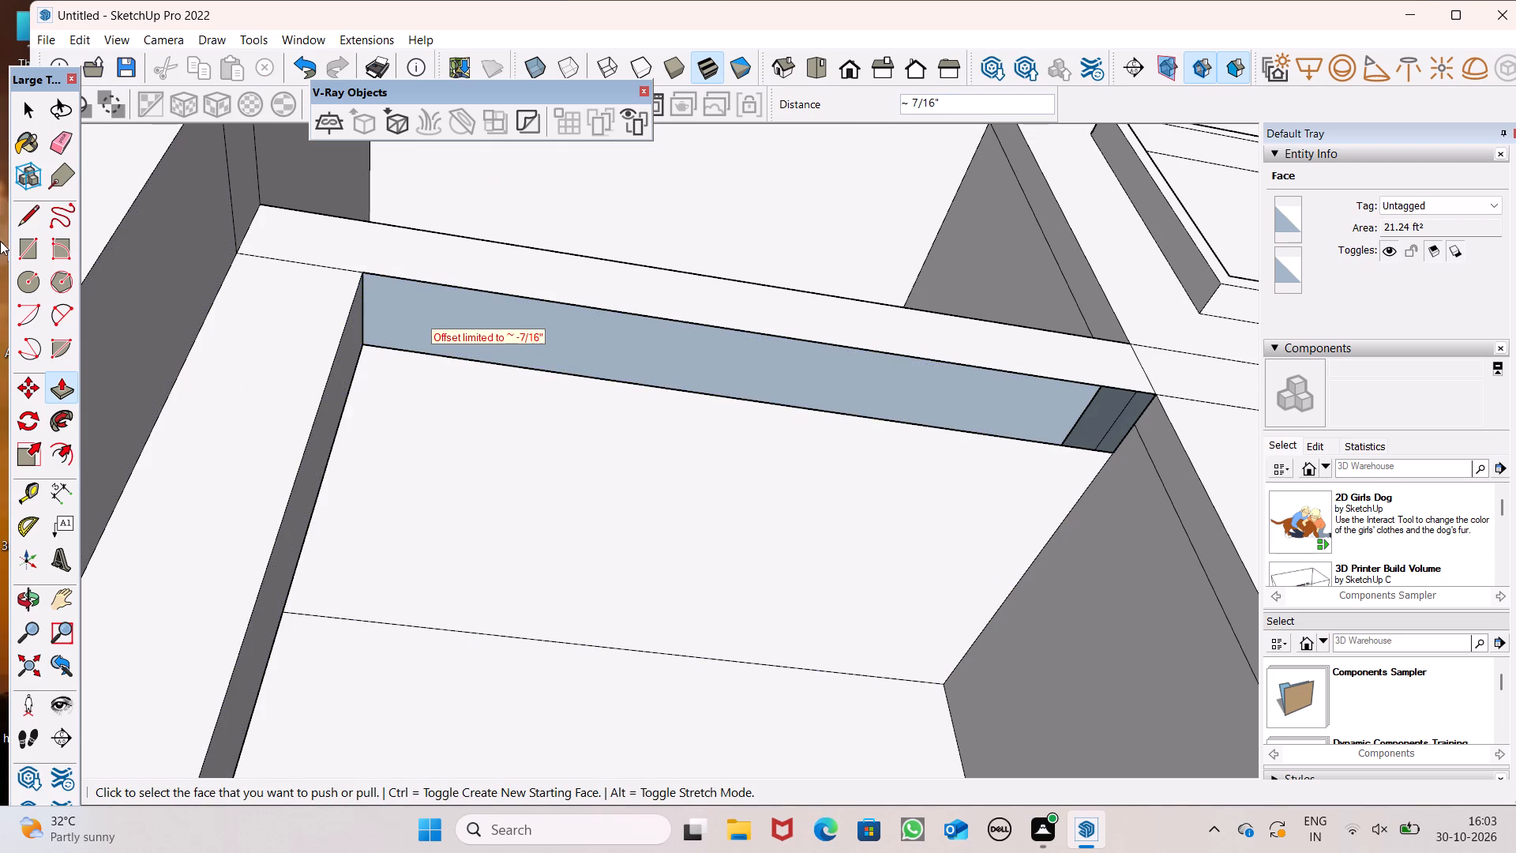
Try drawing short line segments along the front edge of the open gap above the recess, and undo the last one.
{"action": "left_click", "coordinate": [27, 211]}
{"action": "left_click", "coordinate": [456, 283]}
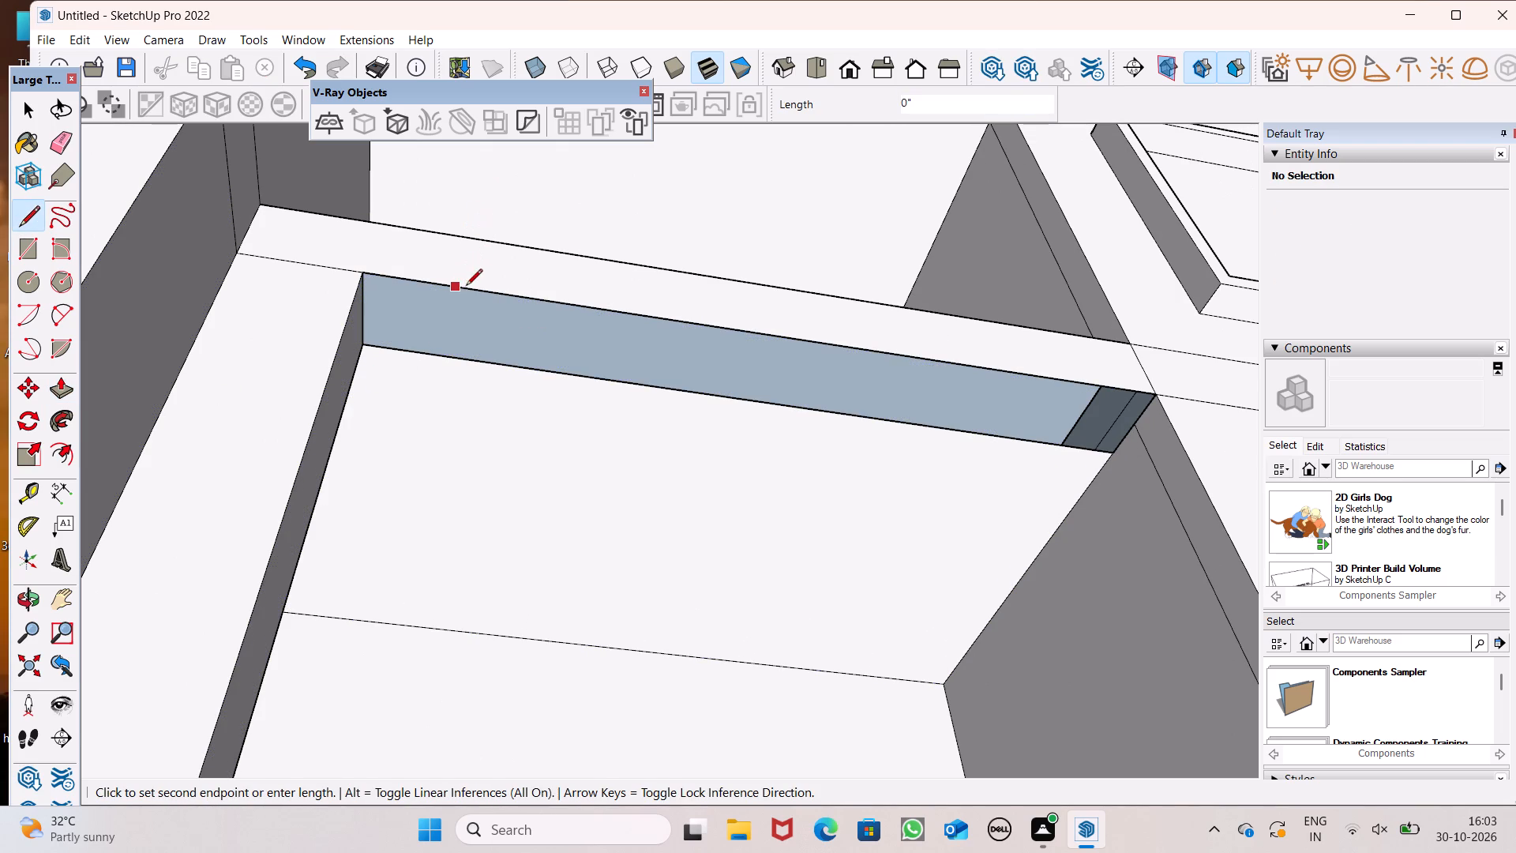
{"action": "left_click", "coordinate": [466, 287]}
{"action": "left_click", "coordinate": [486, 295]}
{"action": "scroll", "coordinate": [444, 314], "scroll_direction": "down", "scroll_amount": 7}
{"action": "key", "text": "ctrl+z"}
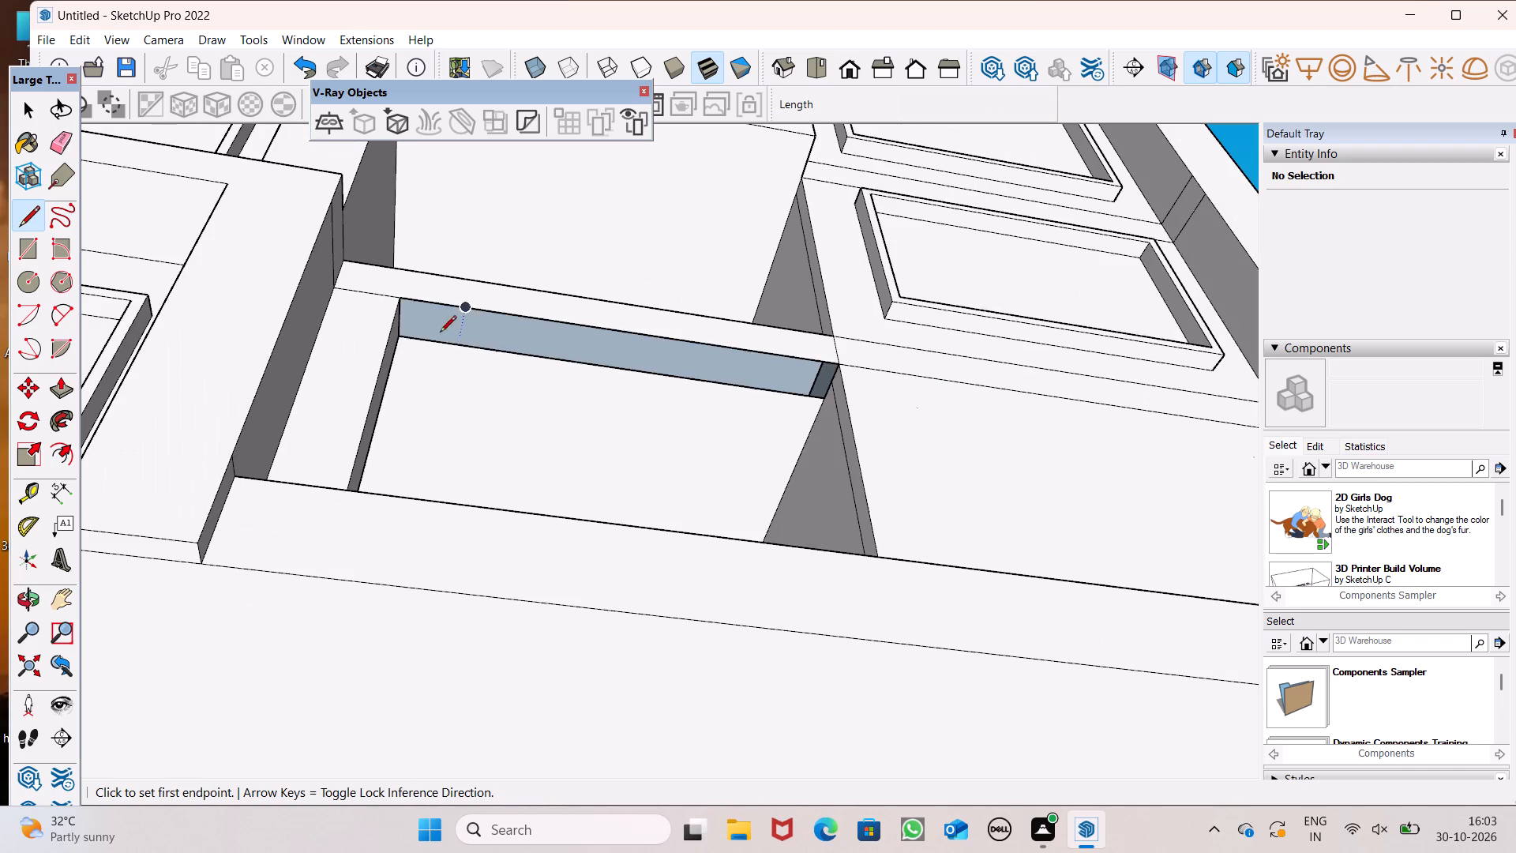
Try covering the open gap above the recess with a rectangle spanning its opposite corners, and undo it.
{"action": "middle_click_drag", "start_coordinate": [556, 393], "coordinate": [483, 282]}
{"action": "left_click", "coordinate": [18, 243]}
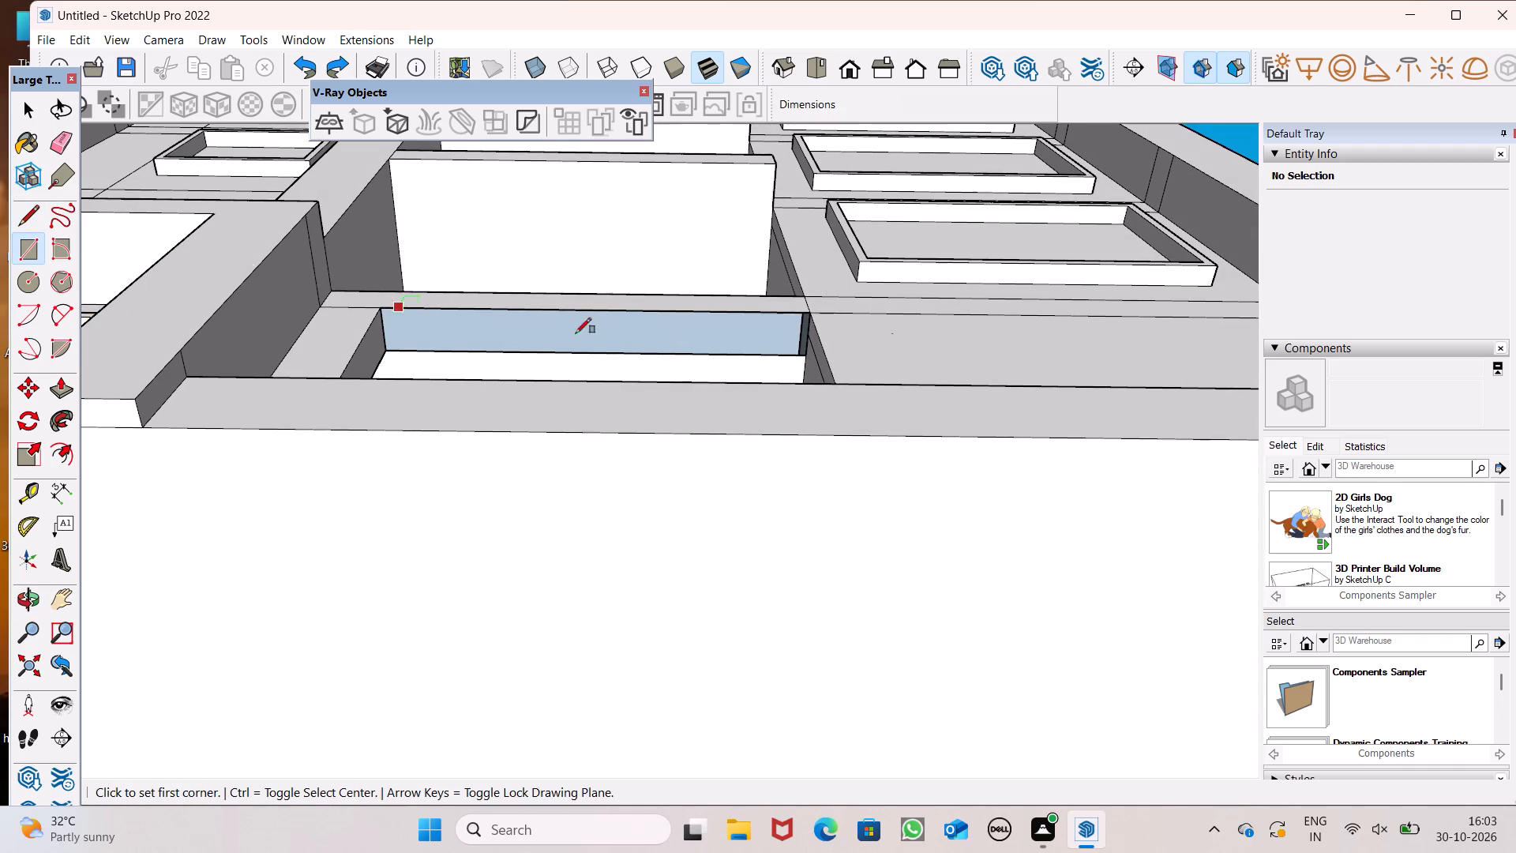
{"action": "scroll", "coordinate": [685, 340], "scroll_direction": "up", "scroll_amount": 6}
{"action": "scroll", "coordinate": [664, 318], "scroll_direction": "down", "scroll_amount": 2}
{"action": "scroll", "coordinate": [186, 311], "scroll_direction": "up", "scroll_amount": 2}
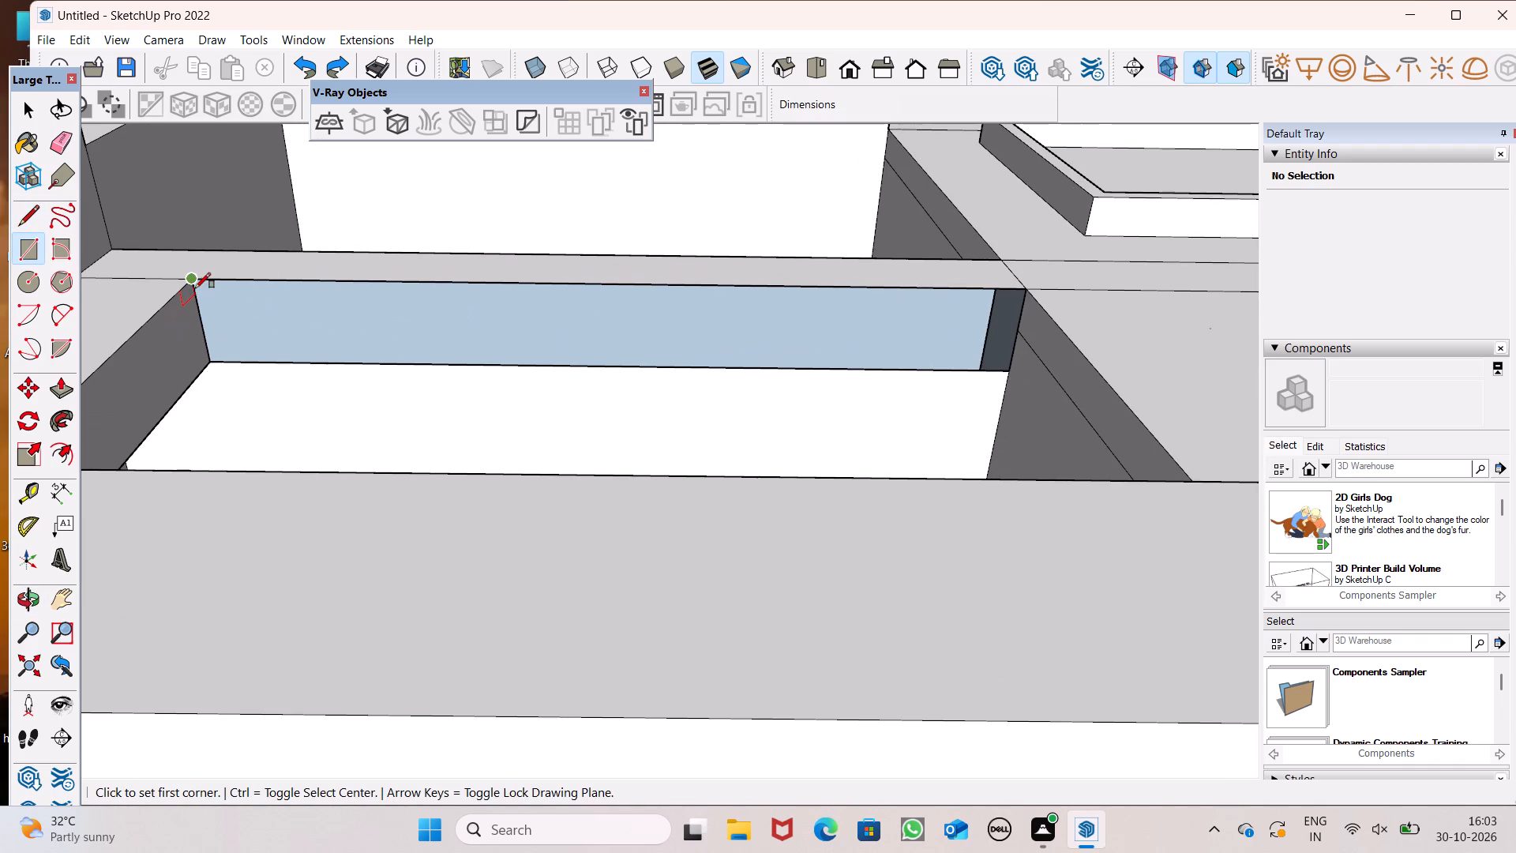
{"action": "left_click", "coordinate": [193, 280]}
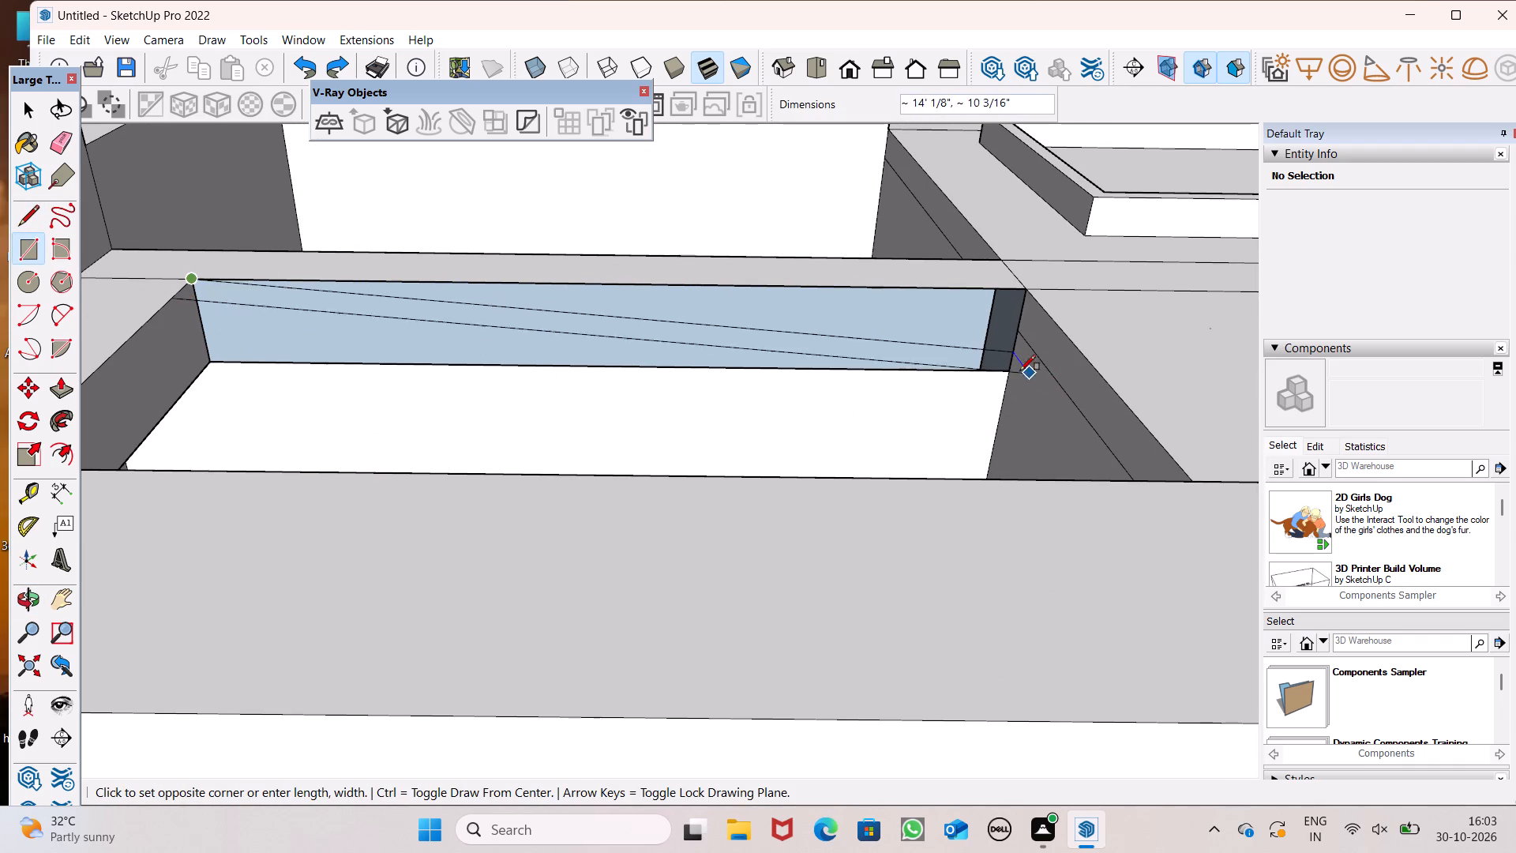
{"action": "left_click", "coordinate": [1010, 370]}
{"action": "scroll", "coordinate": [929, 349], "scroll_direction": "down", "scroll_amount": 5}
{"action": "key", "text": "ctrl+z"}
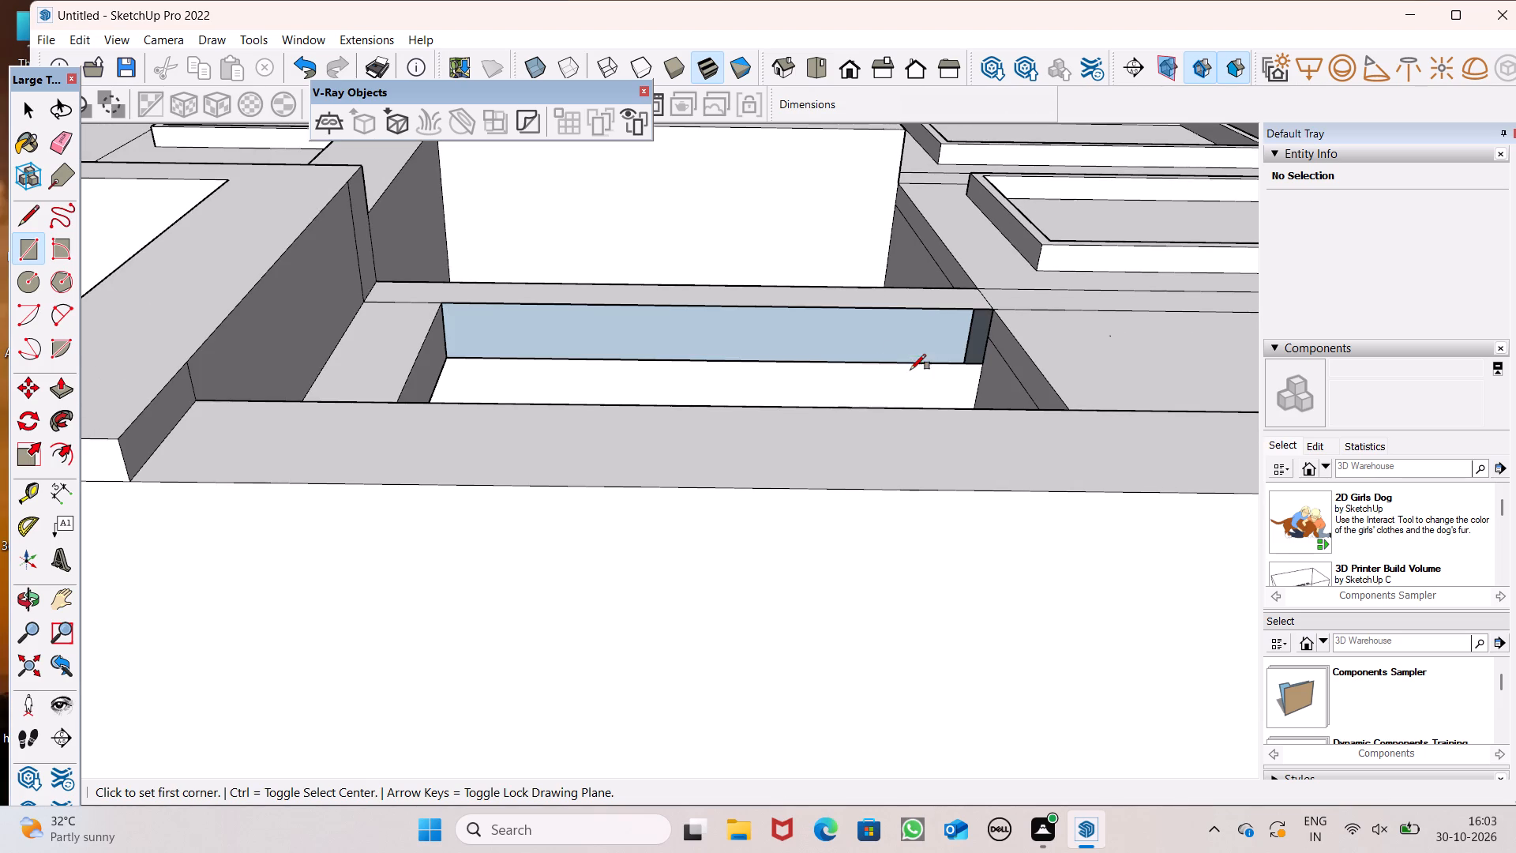
Undo the beam and slab edits back to before the reveal's small top face was extruded across the ground-floor recess.
{"action": "key", "text": "ctrl+z"}
{"action": "scroll", "coordinate": [809, 351], "scroll_direction": "down", "scroll_amount": 3}
{"action": "key", "text": "ctrl+z"}
{"action": "key", "text": "ctrl+z"}
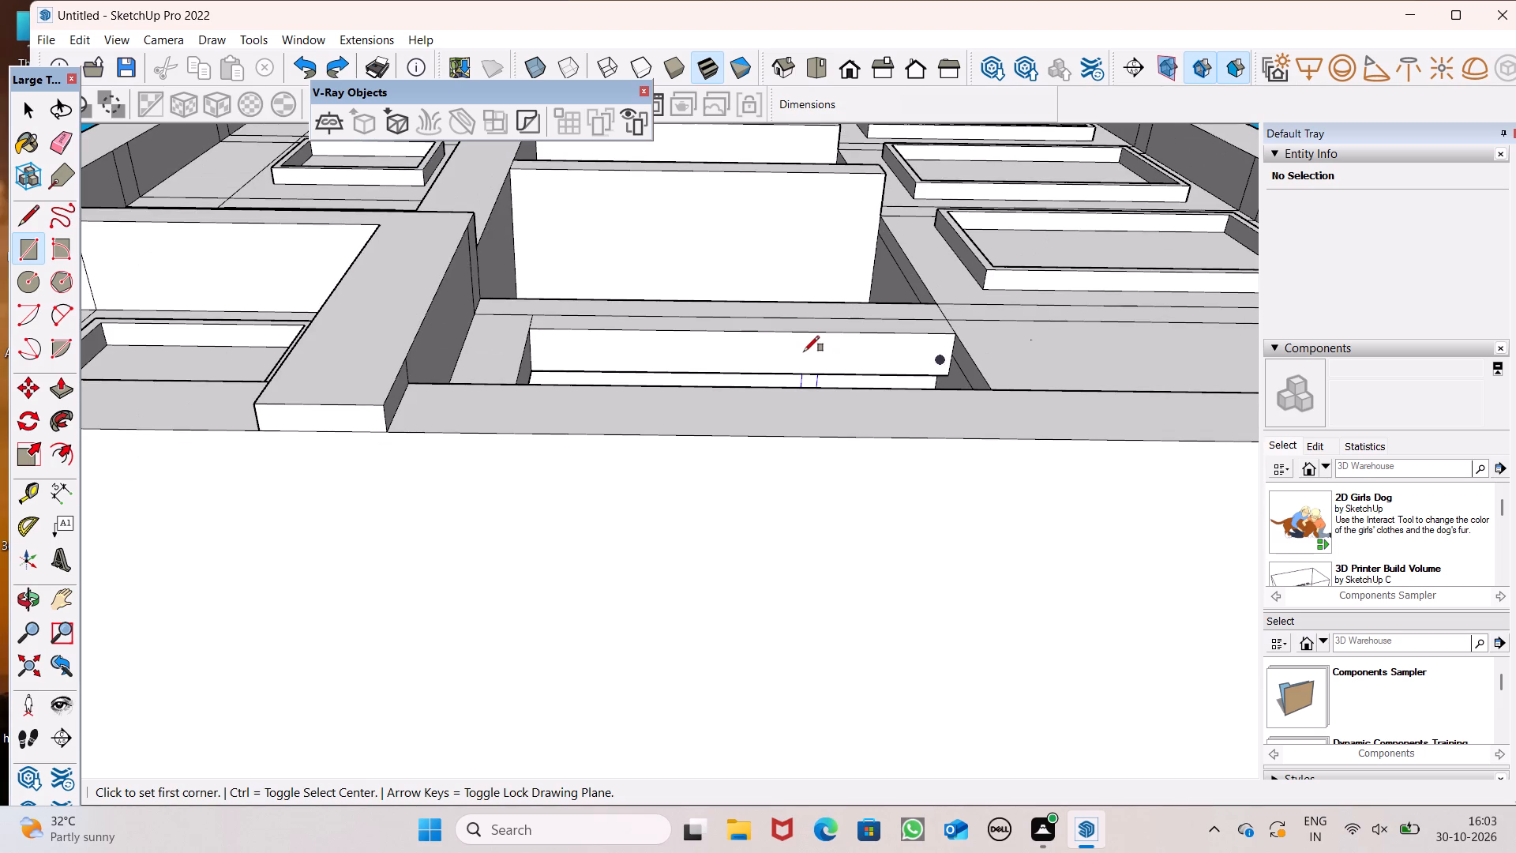
{"action": "key", "text": "ctrl+z"}
{"action": "key", "text": "ctrl+z"}
{"action": "scroll", "coordinate": [803, 351], "scroll_direction": "down", "scroll_amount": 2}
{"action": "middle_click_drag", "start_coordinate": [803, 351], "coordinate": [796, 551]}
{"action": "scroll", "coordinate": [804, 368], "scroll_direction": "up", "scroll_amount": 1}
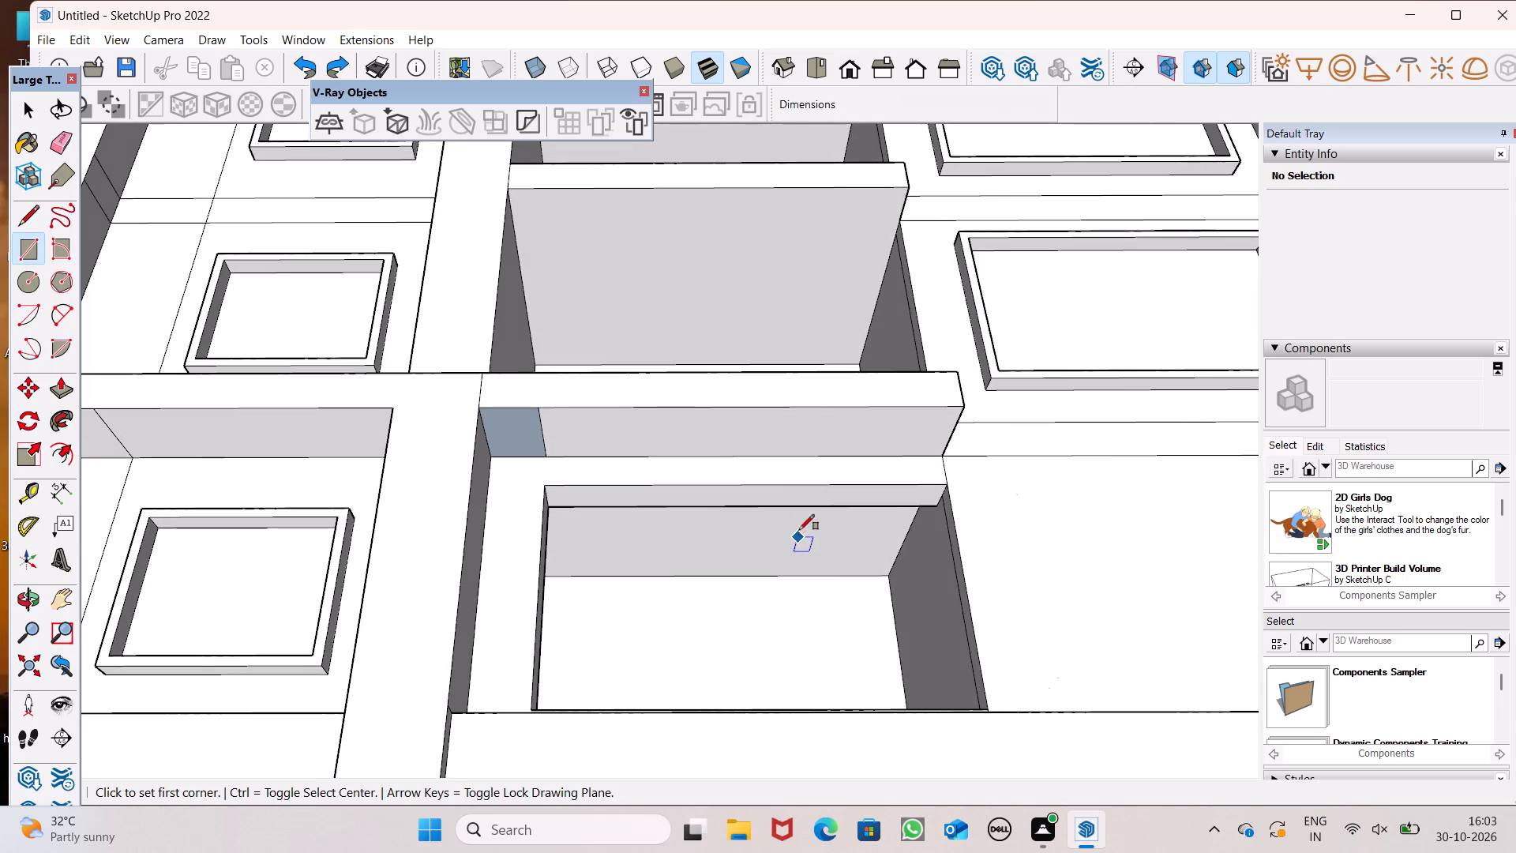
{"action": "key", "text": "ctrl+z"}
{"action": "key", "text": "ctrl+z"}
Erase the short edge crossing the top of the narrow reveal beside the ground-floor recess.
{"action": "key", "text": "space"}
{"action": "scroll", "coordinate": [697, 363], "scroll_direction": "down", "scroll_amount": 4}
{"action": "middle_click_drag", "start_coordinate": [663, 394], "coordinate": [373, 506]}
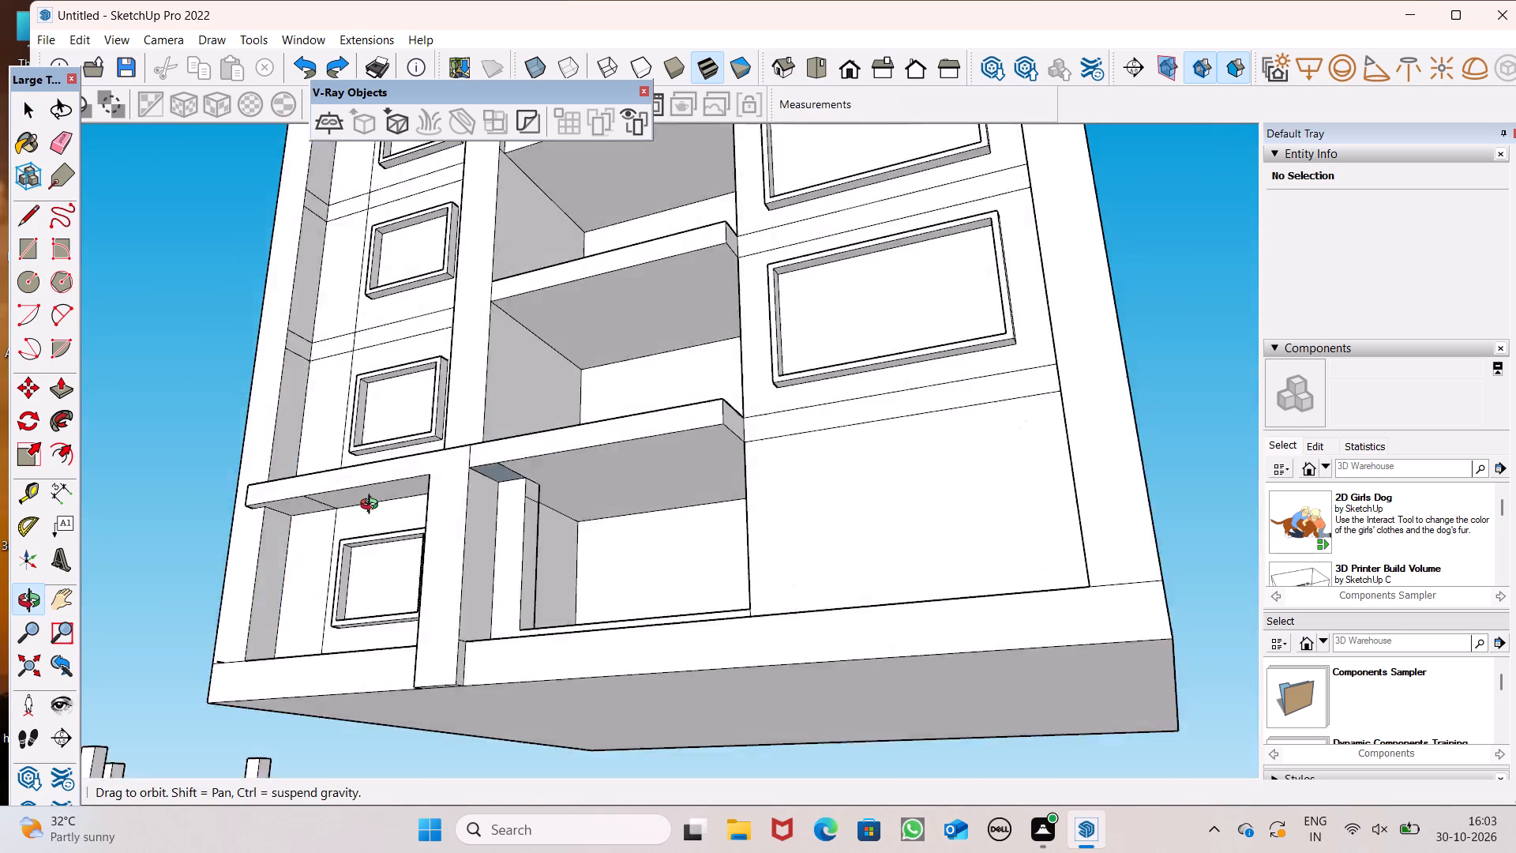
{"action": "middle_click_drag", "start_coordinate": [373, 506], "coordinate": [351, 513]}
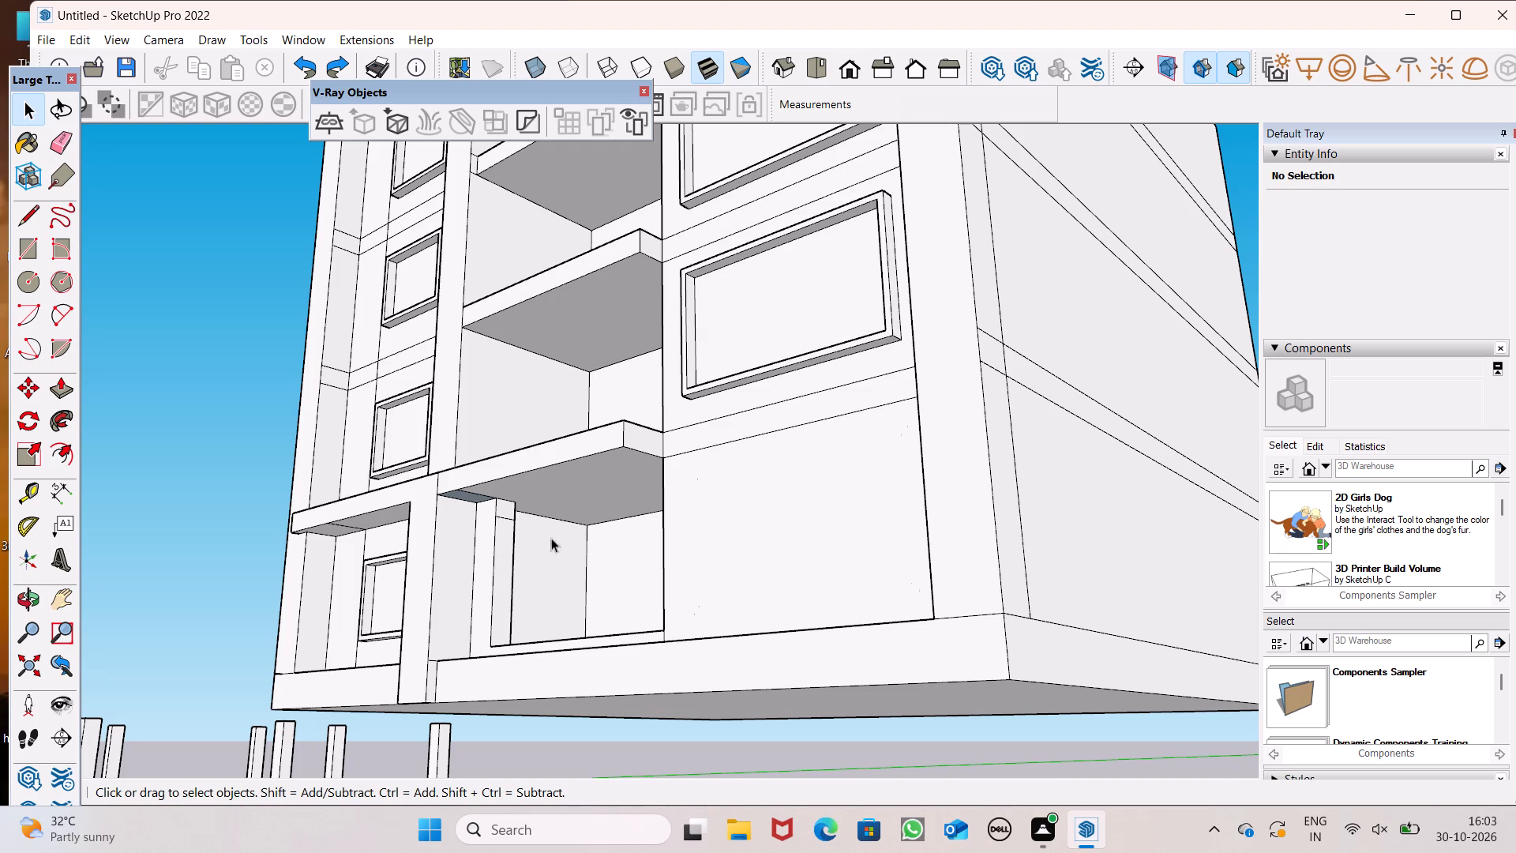
{"action": "scroll", "coordinate": [544, 503], "scroll_direction": "up", "scroll_amount": 4}
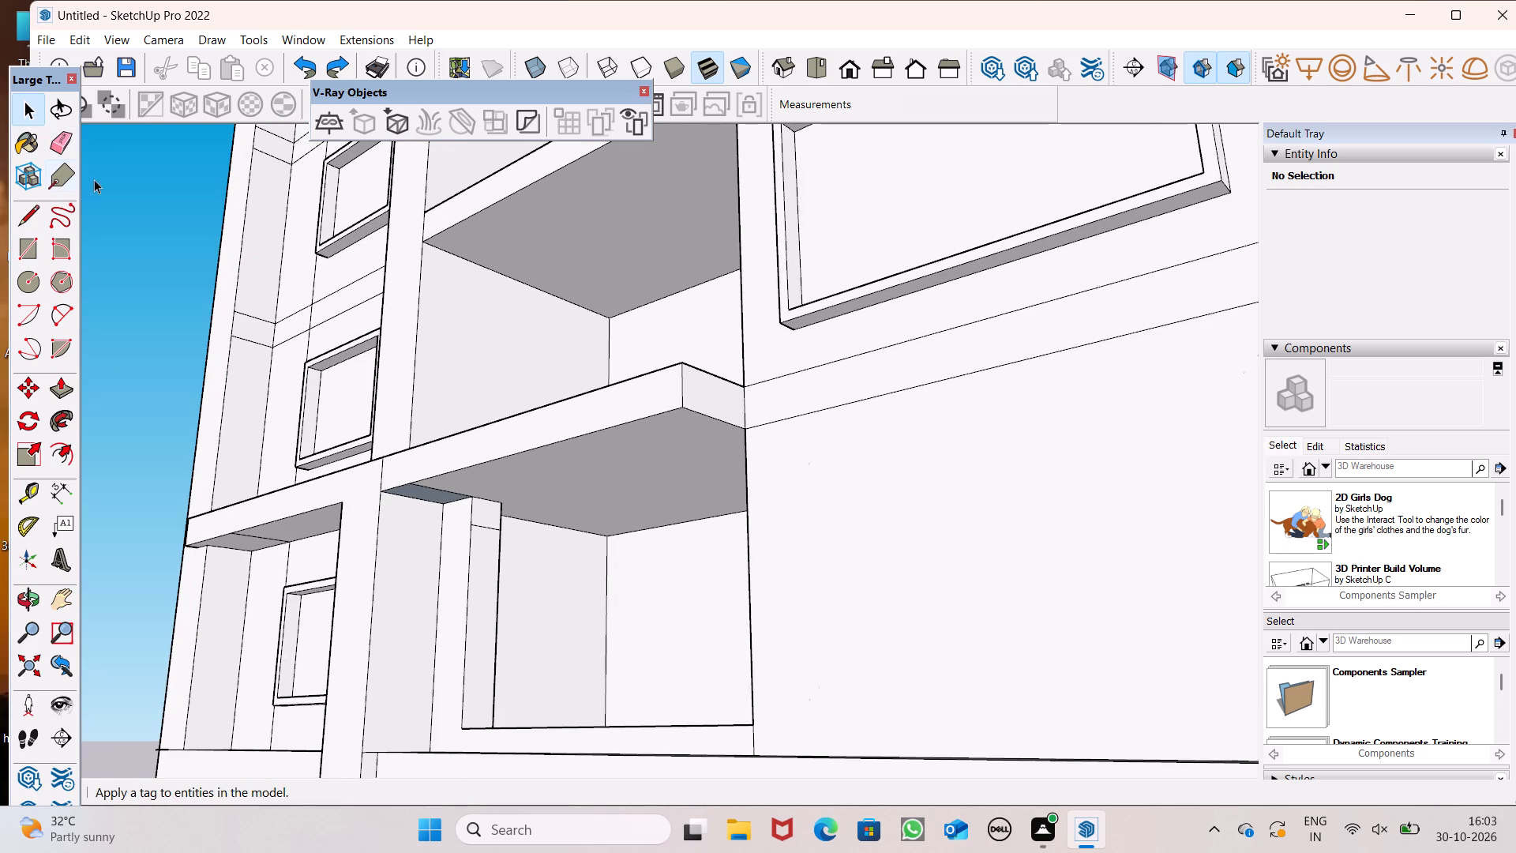
{"action": "left_click", "coordinate": [65, 155]}
{"action": "scroll", "coordinate": [651, 841], "scroll_direction": "up", "scroll_amount": 1}
{"action": "scroll", "coordinate": [889, 802], "scroll_direction": "down", "scroll_amount": 1}
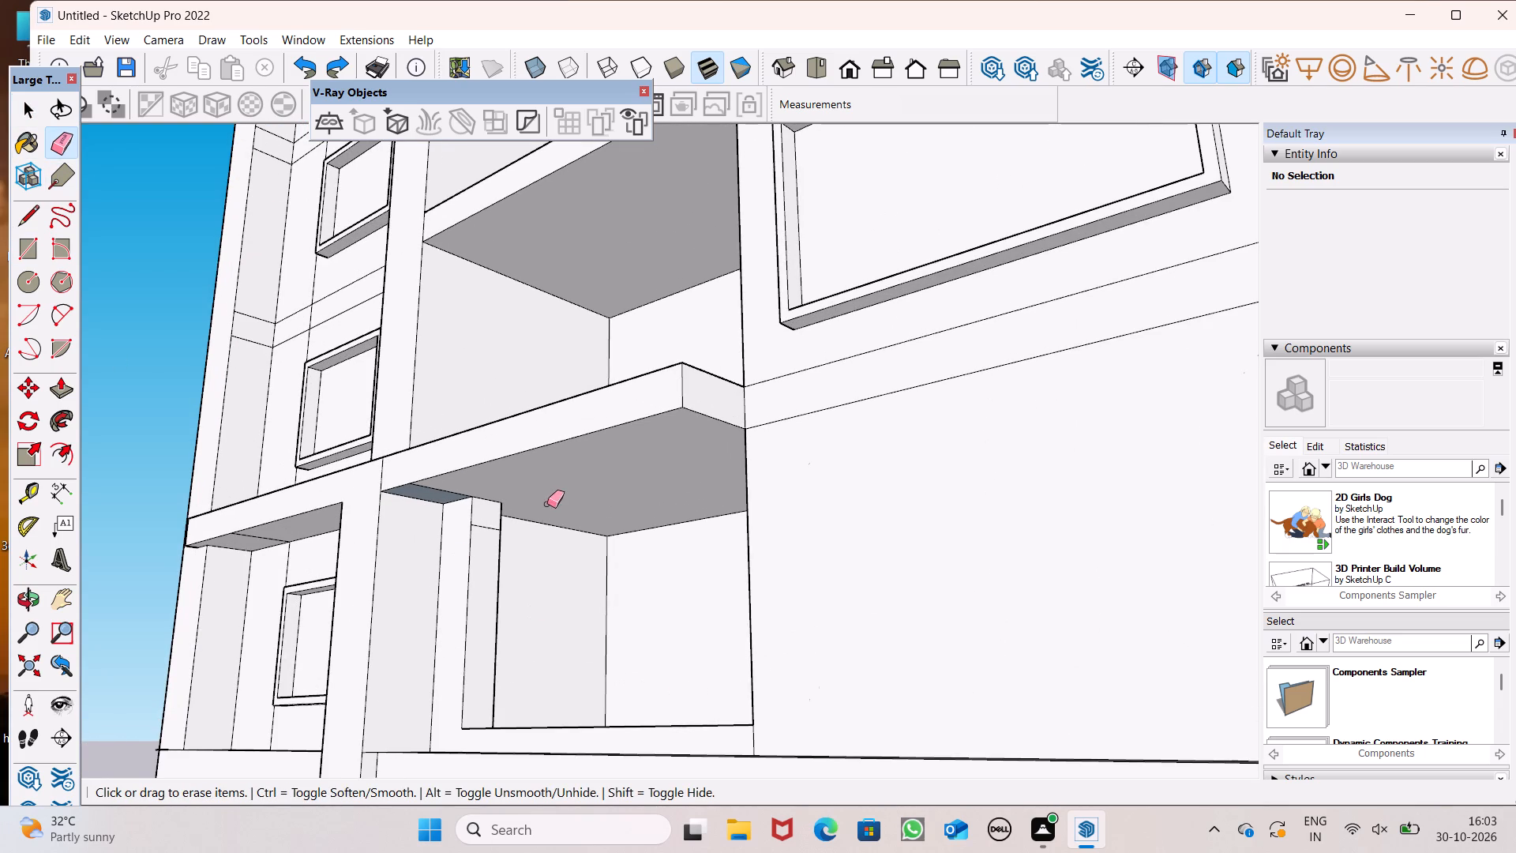
{"action": "scroll", "coordinate": [553, 504], "scroll_direction": "up", "scroll_amount": 4}
{"action": "left_click_drag", "start_coordinate": [463, 528], "coordinate": [461, 543]}
Push the front face of the slab directly above the ground-floor recess back 2' 2 7/8".
{"action": "scroll", "coordinate": [463, 553], "scroll_direction": "down", "scroll_amount": 2}
{"action": "middle_click_drag", "start_coordinate": [529, 594], "coordinate": [805, 688]}
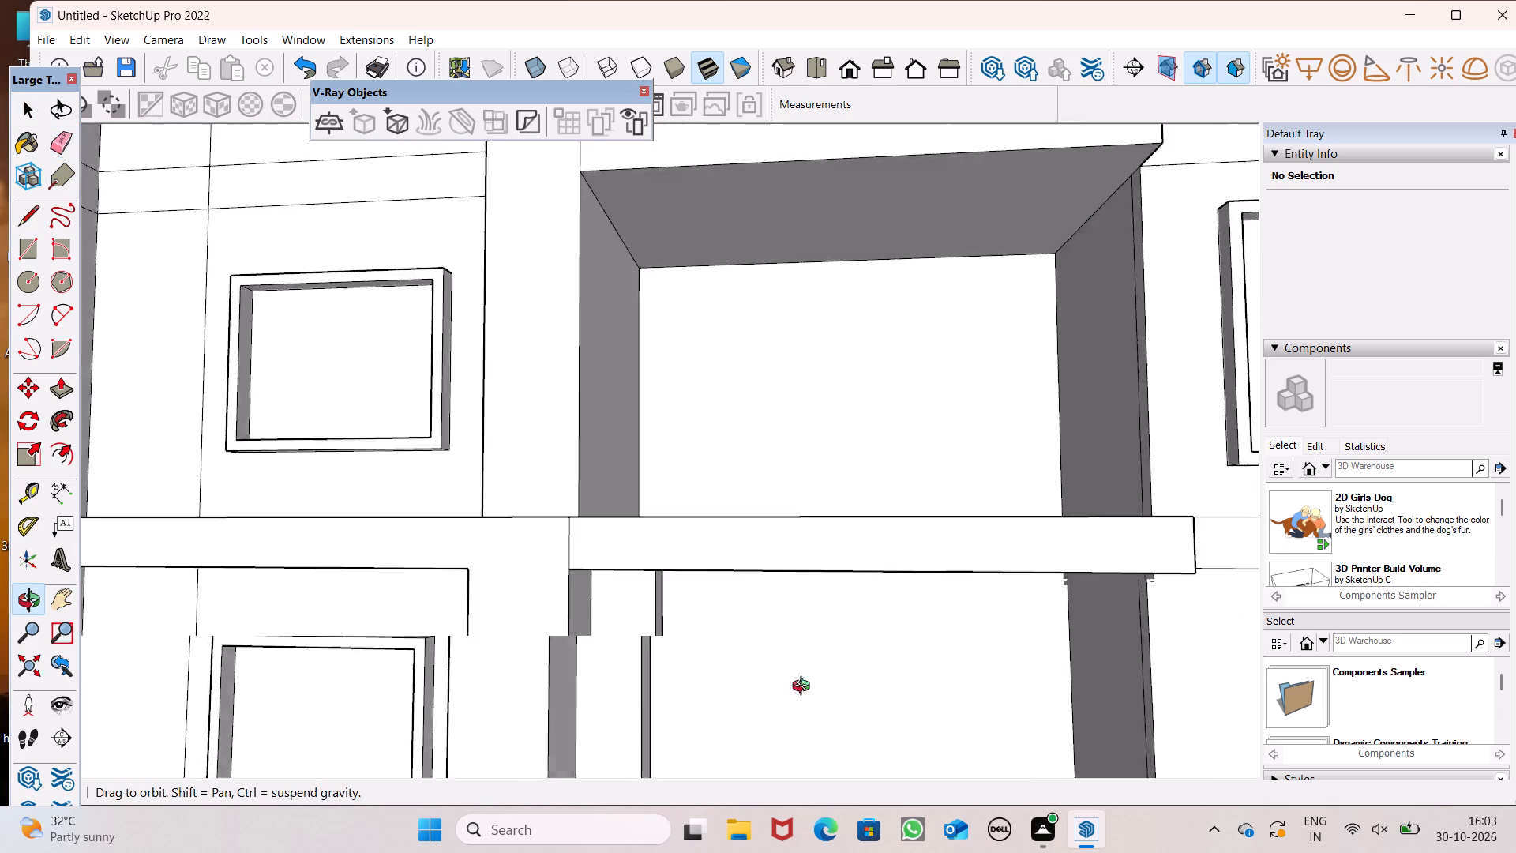
{"action": "middle_click_drag", "start_coordinate": [805, 688], "coordinate": [872, 718]}
{"action": "scroll", "coordinate": [575, 619], "scroll_direction": "down", "scroll_amount": 5}
{"action": "middle_click_drag", "start_coordinate": [572, 615], "coordinate": [632, 772]}
{"action": "scroll", "coordinate": [636, 776], "scroll_direction": "up", "scroll_amount": 1}
{"action": "scroll", "coordinate": [589, 667], "scroll_direction": "down", "scroll_amount": 5}
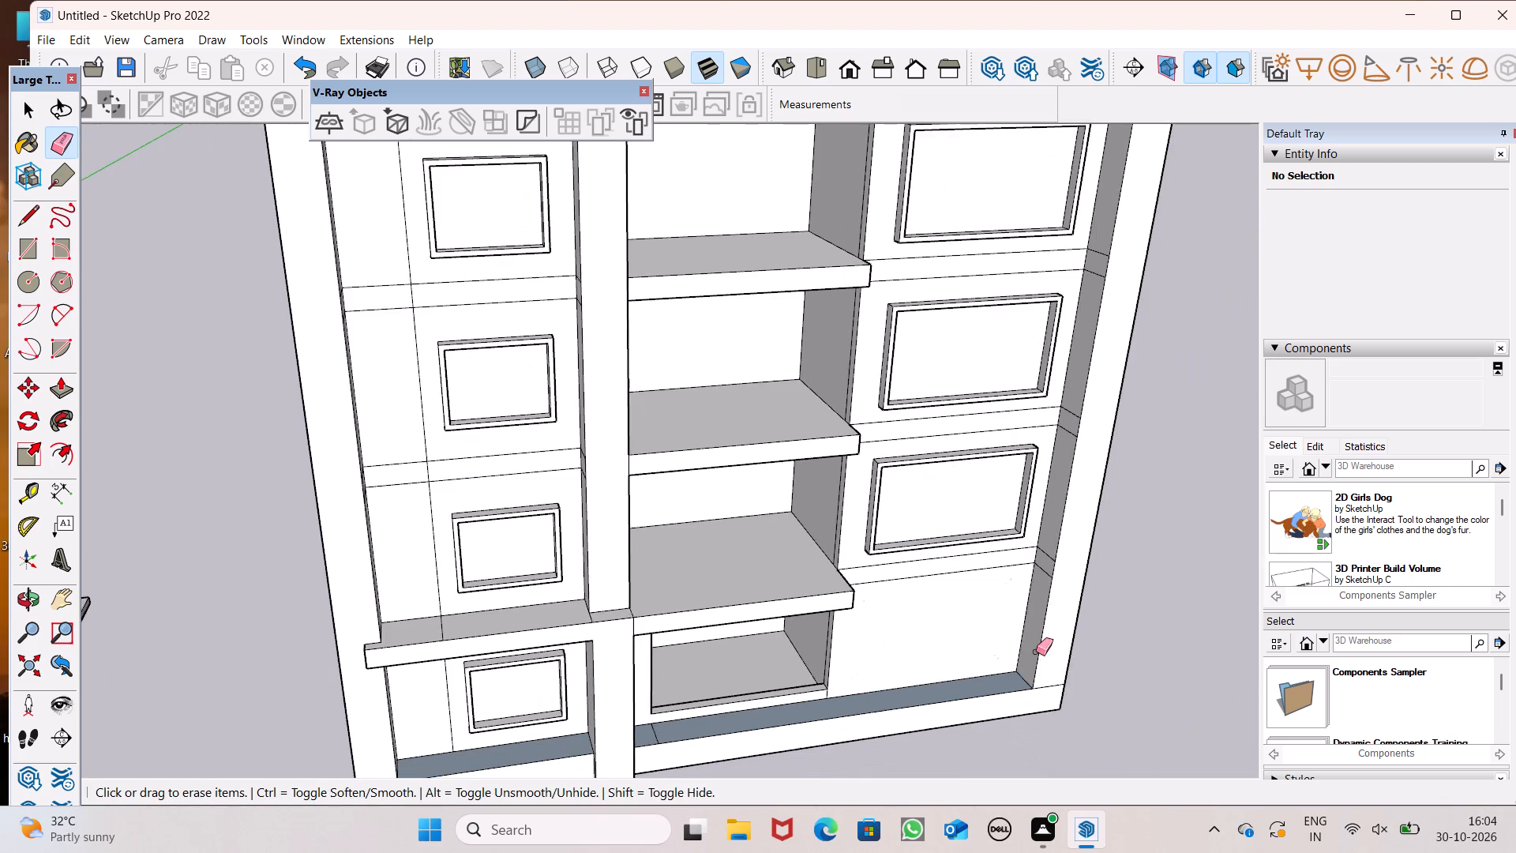
{"action": "middle_click_drag", "start_coordinate": [1038, 652], "coordinate": [975, 571]}
{"action": "scroll", "coordinate": [654, 517], "scroll_direction": "down", "scroll_amount": 5}
{"action": "middle_click_drag", "start_coordinate": [655, 543], "coordinate": [494, 517]}
{"action": "scroll", "coordinate": [614, 561], "scroll_direction": "up", "scroll_amount": 3}
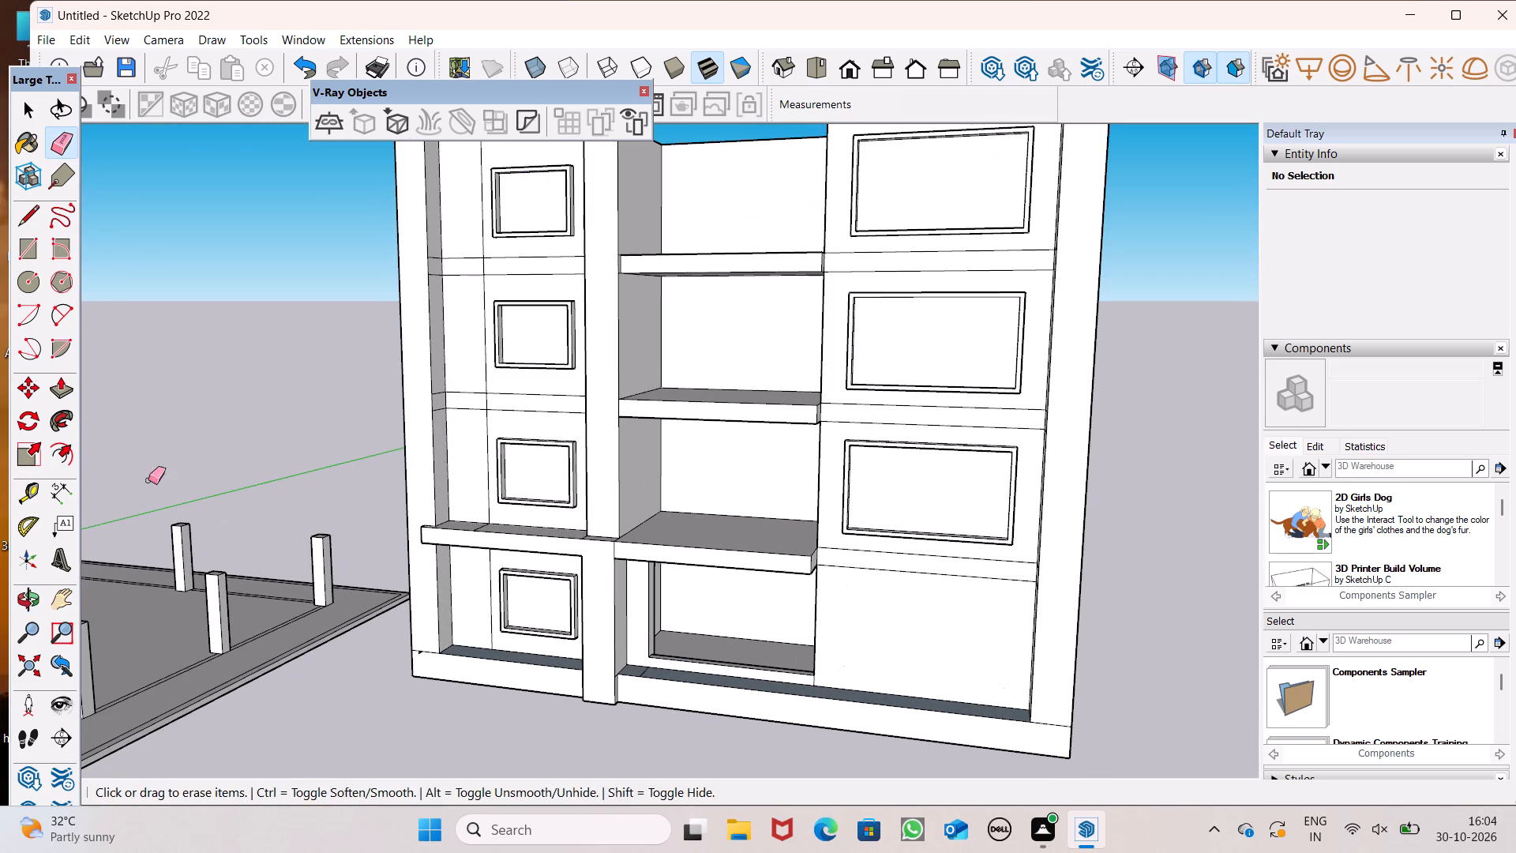
{"action": "left_click", "coordinate": [51, 389]}
{"action": "scroll", "coordinate": [589, 694], "scroll_direction": "down", "scroll_amount": 4}
{"action": "middle_click_drag", "start_coordinate": [614, 712], "coordinate": [626, 794]}
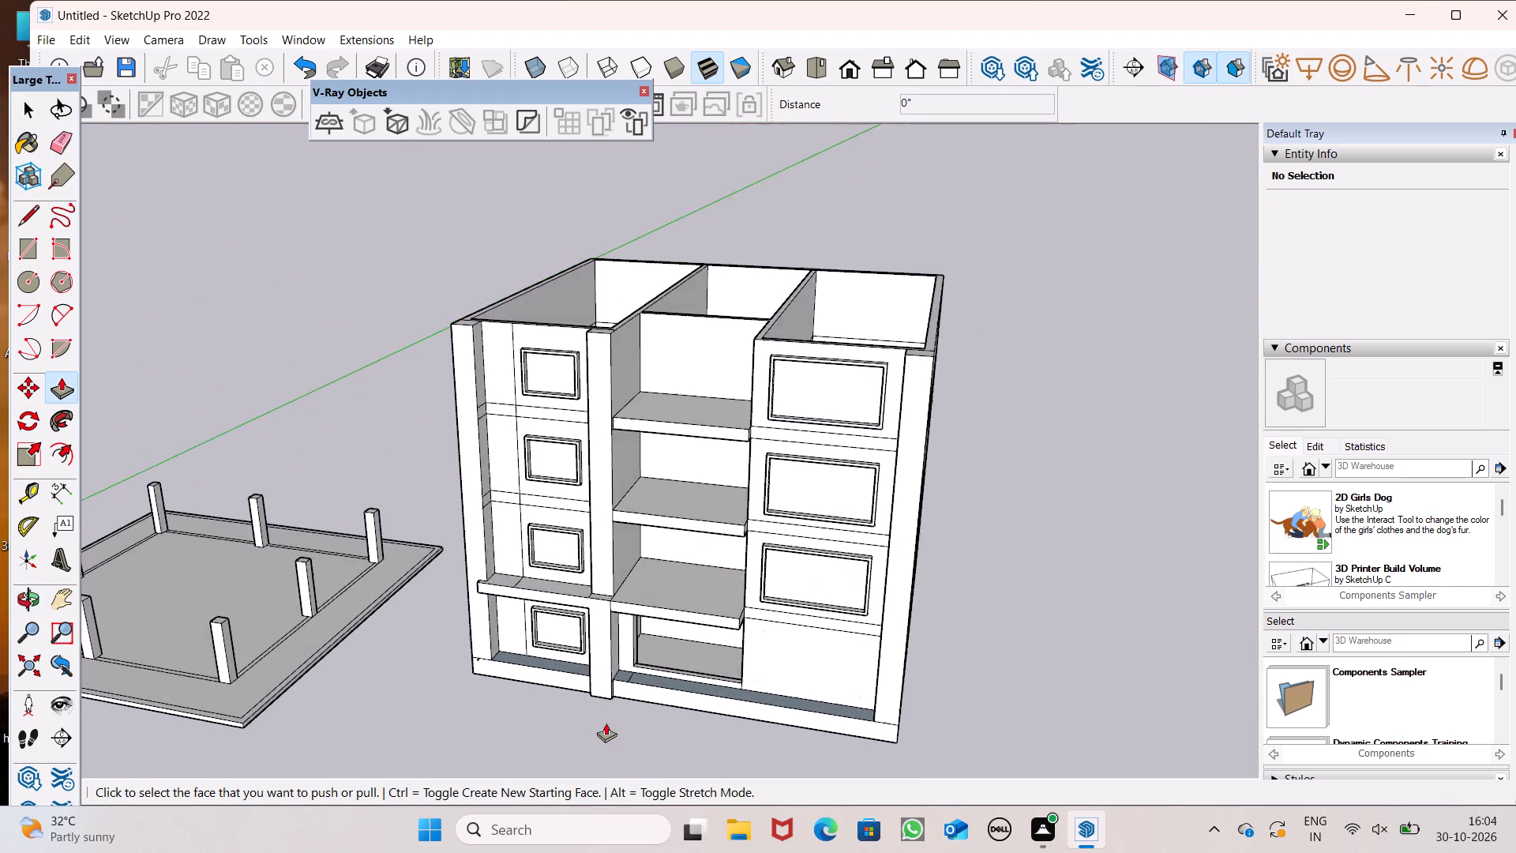
{"action": "scroll", "coordinate": [606, 723], "scroll_direction": "up", "scroll_amount": 6}
{"action": "scroll", "coordinate": [565, 674], "scroll_direction": "up", "scroll_amount": 2}
{"action": "scroll", "coordinate": [599, 641], "scroll_direction": "down", "scroll_amount": 1}
{"action": "scroll", "coordinate": [632, 623], "scroll_direction": "up", "scroll_amount": 2}
{"action": "scroll", "coordinate": [643, 424], "scroll_direction": "up", "scroll_amount": 6}
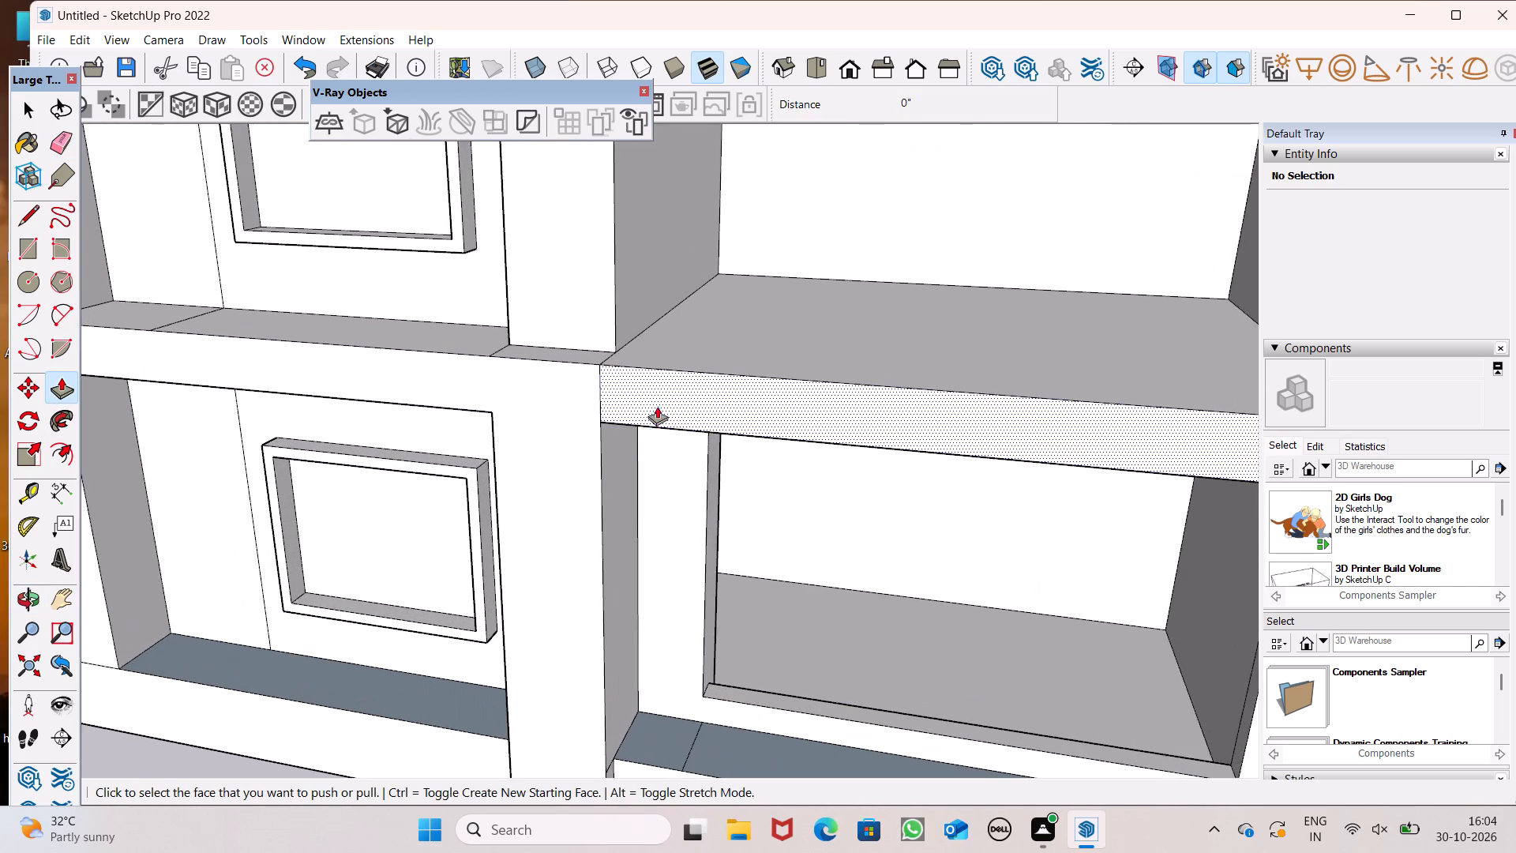
{"action": "left_click_drag", "start_coordinate": [659, 403], "coordinate": [720, 403]}
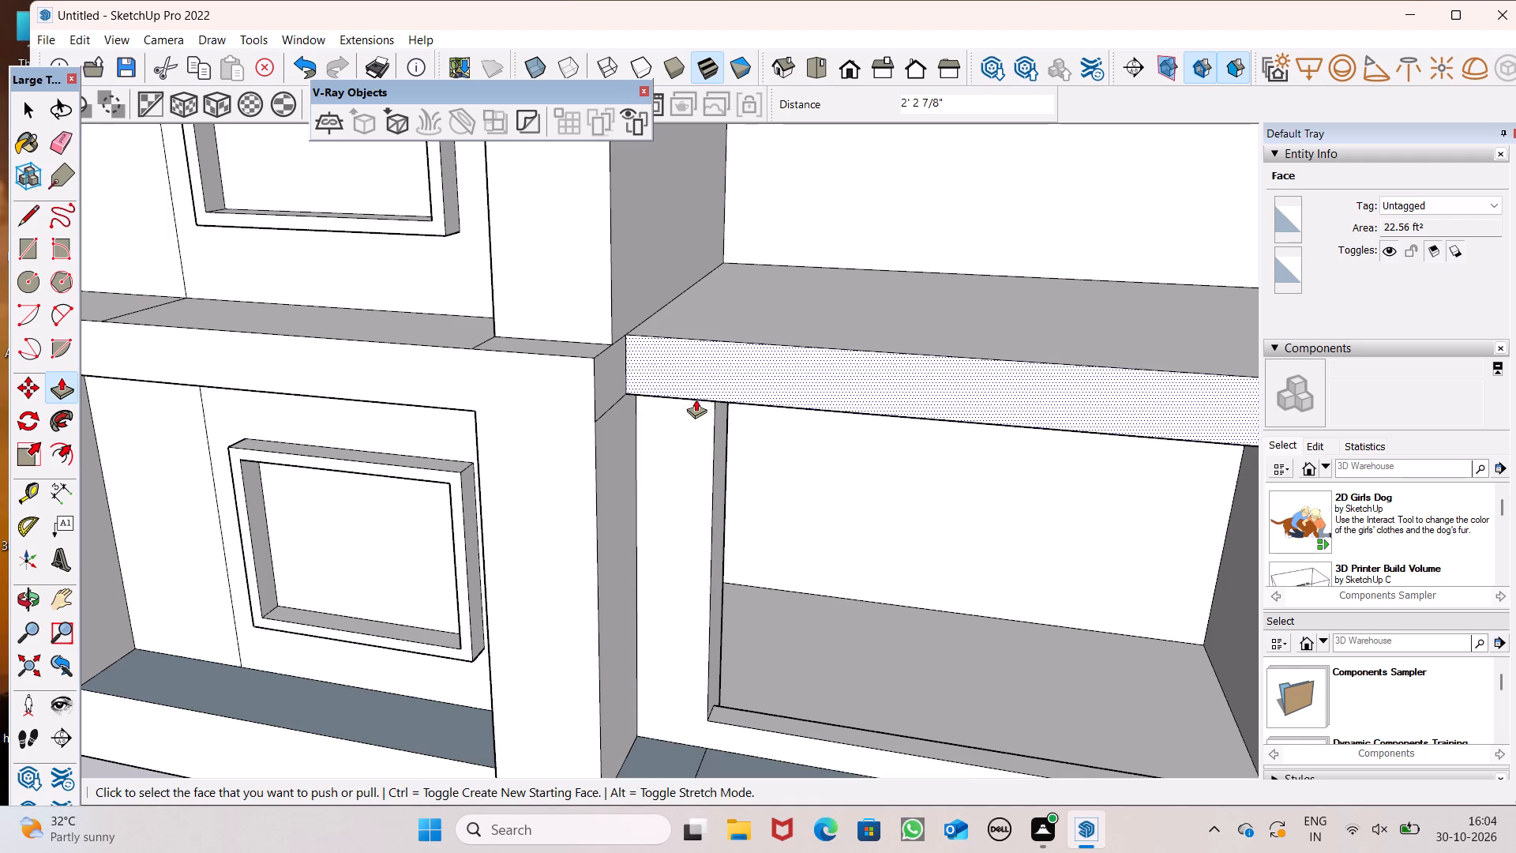
Adjust the face framing the ground-floor recess and bring it forward flush with the front of the slab above, finishing with 1' 3/8".
{"action": "scroll", "coordinate": [749, 340], "scroll_direction": "down", "scroll_amount": 2}
{"action": "middle_click_drag", "start_coordinate": [779, 396], "coordinate": [803, 495]}
{"action": "scroll", "coordinate": [780, 452], "scroll_direction": "down", "scroll_amount": 4}
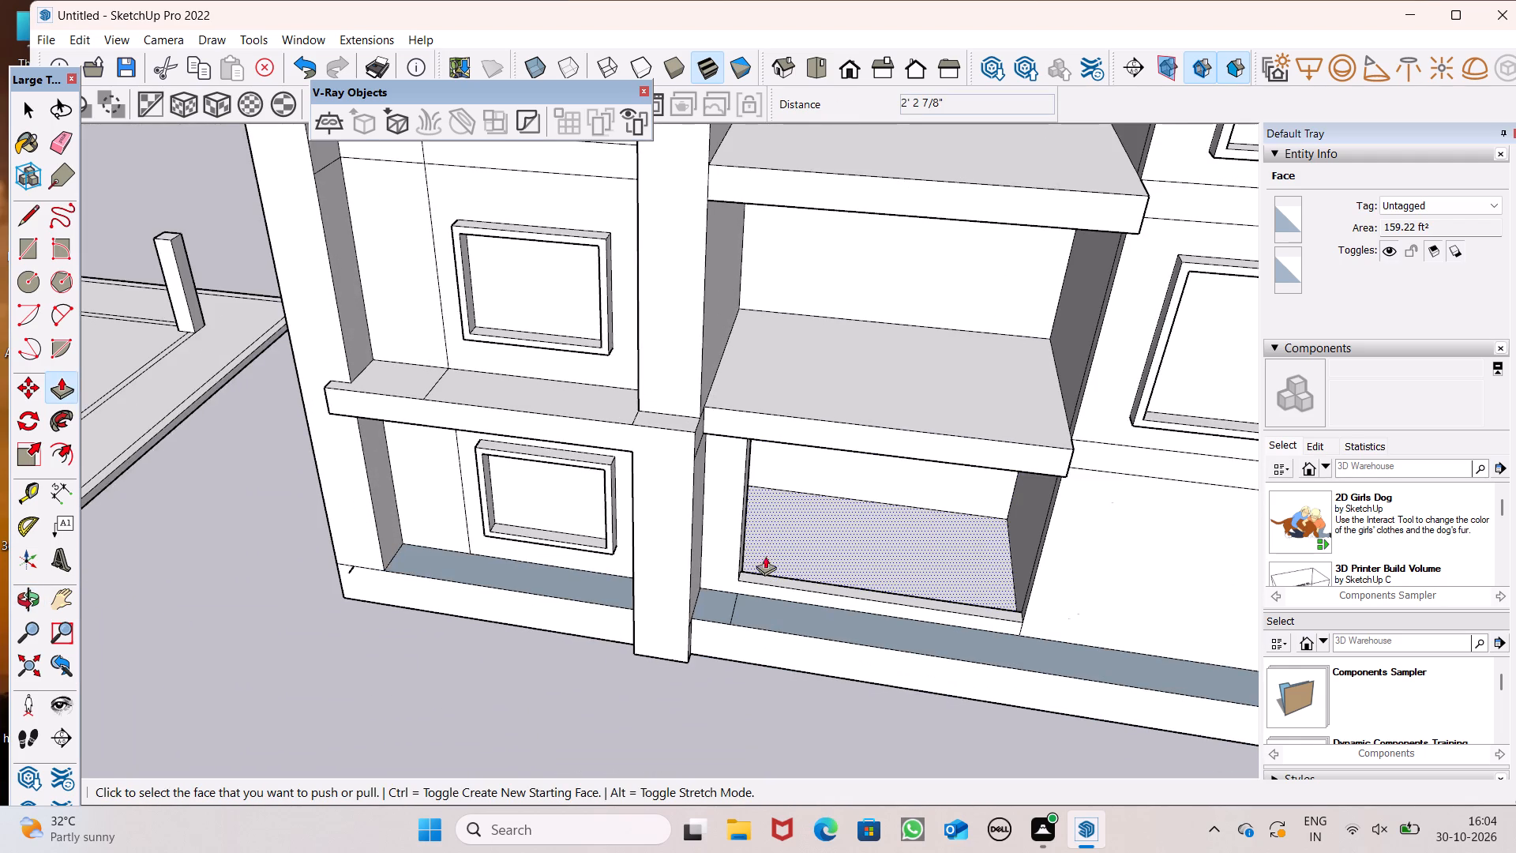
{"action": "scroll", "coordinate": [758, 547], "scroll_direction": "down", "scroll_amount": 2}
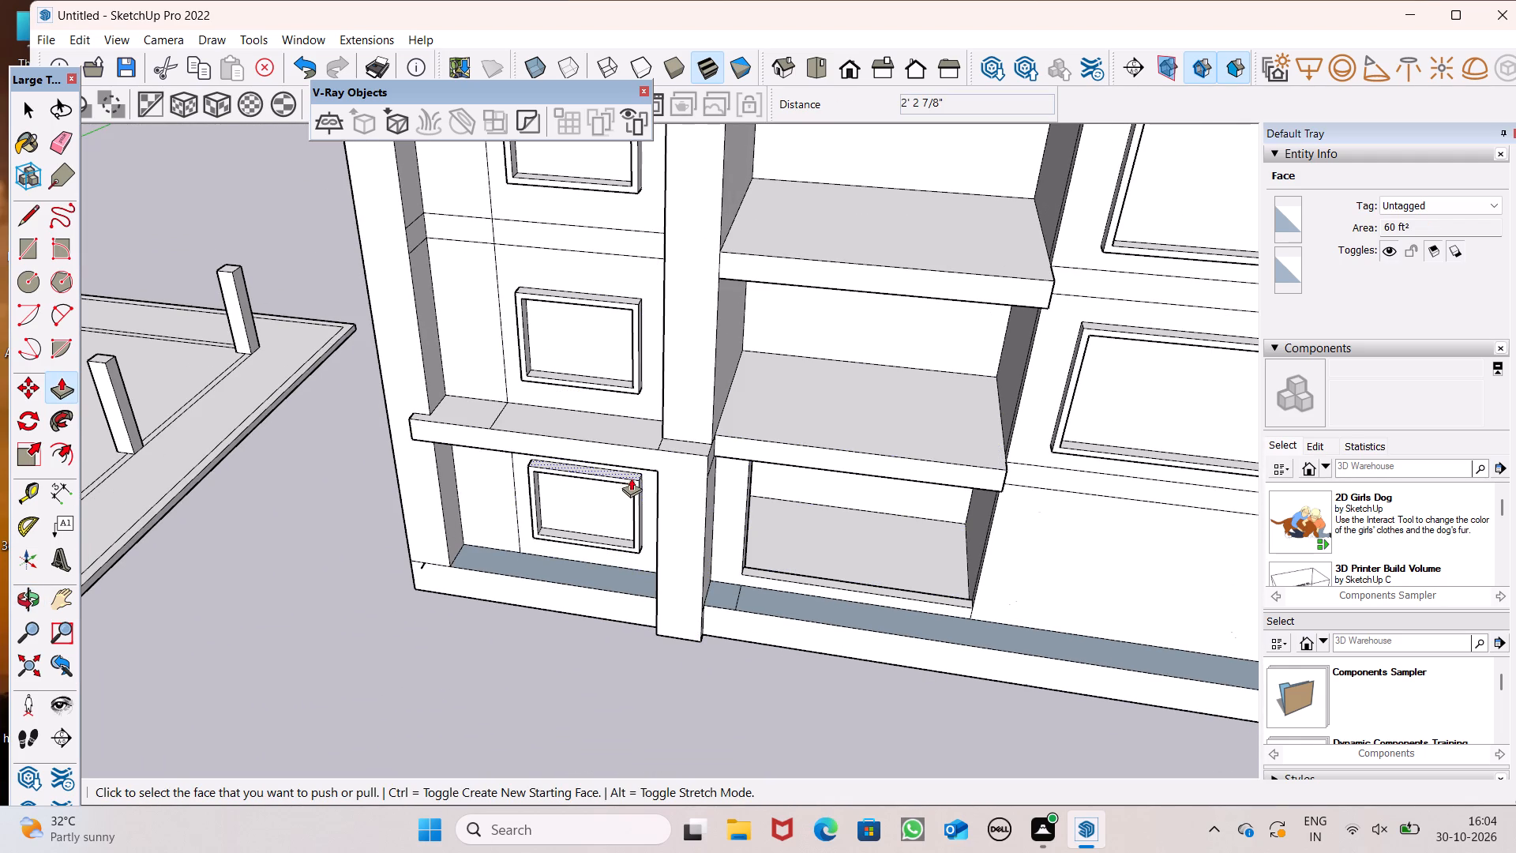
{"action": "scroll", "coordinate": [633, 427], "scroll_direction": "down", "scroll_amount": 3}
{"action": "middle_click_drag", "start_coordinate": [714, 535], "coordinate": [795, 588]}
{"action": "scroll", "coordinate": [804, 542], "scroll_direction": "up", "scroll_amount": 7}
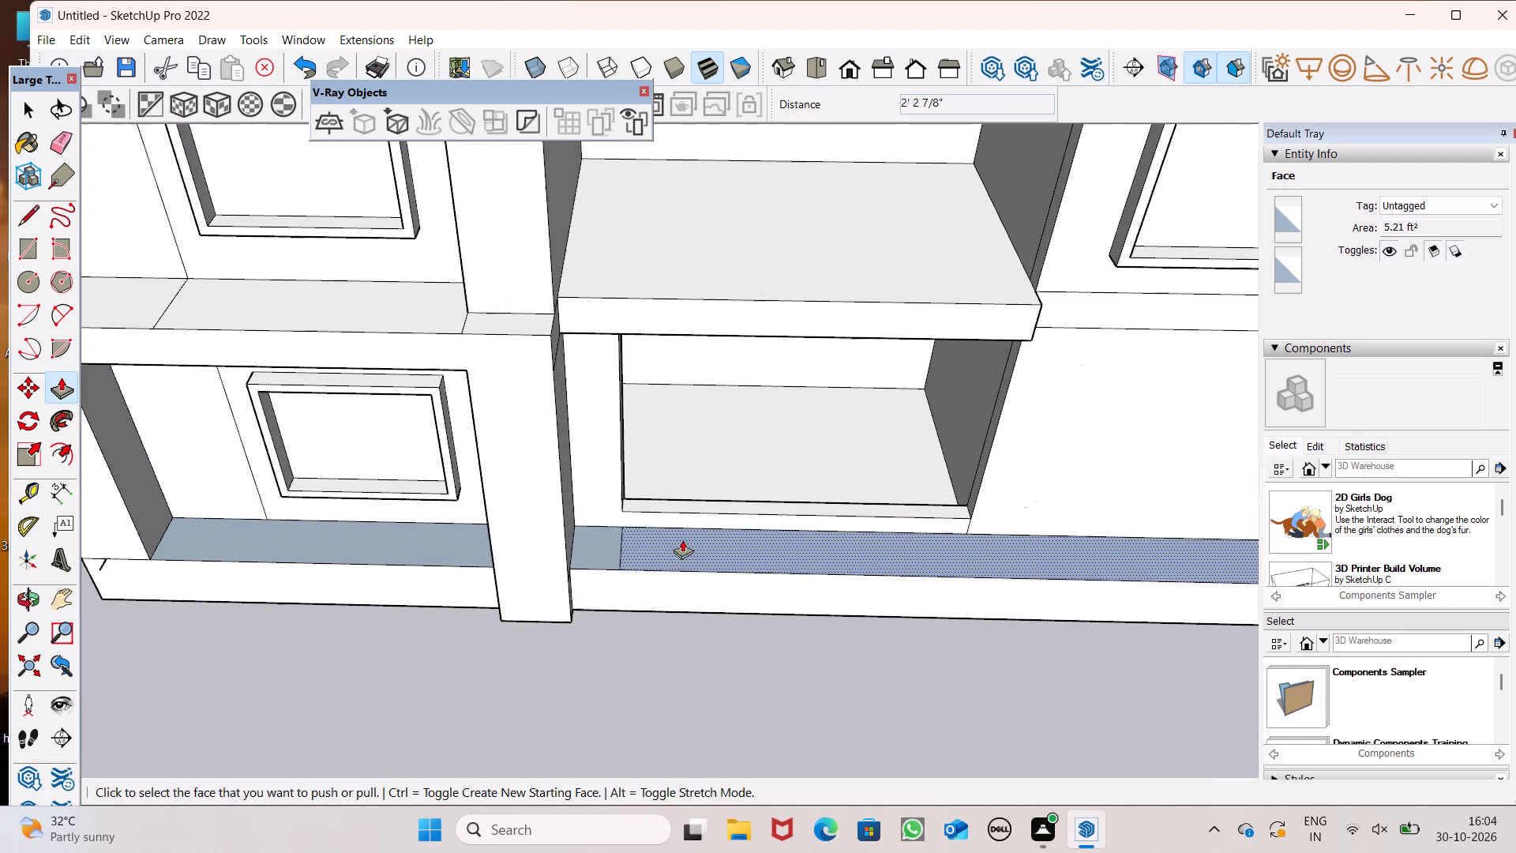
{"action": "left_click_drag", "start_coordinate": [591, 497], "coordinate": [600, 543]}
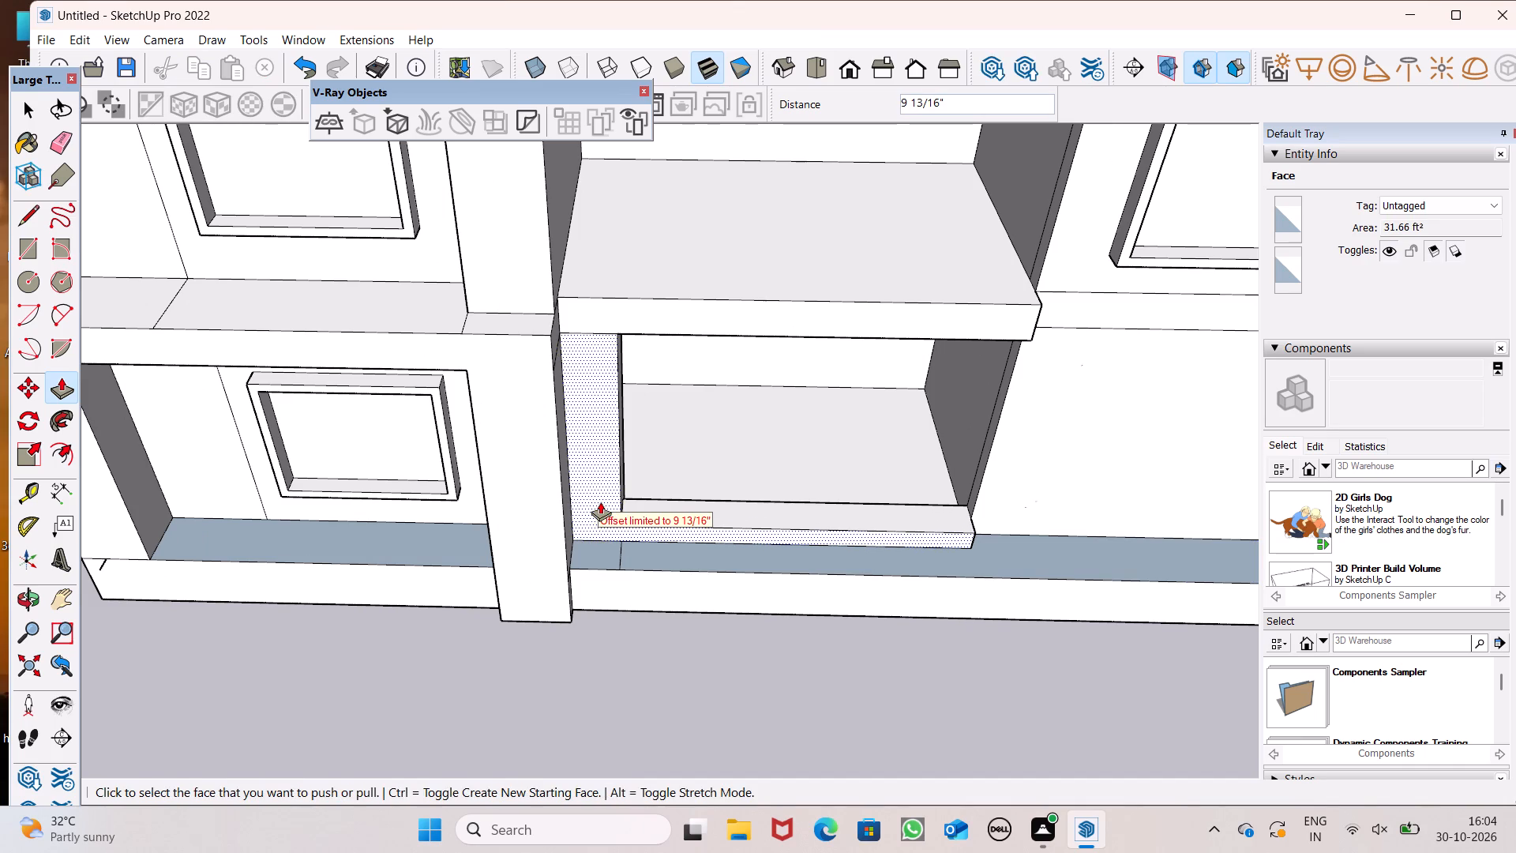
{"action": "left_click_drag", "start_coordinate": [602, 501], "coordinate": [609, 483]}
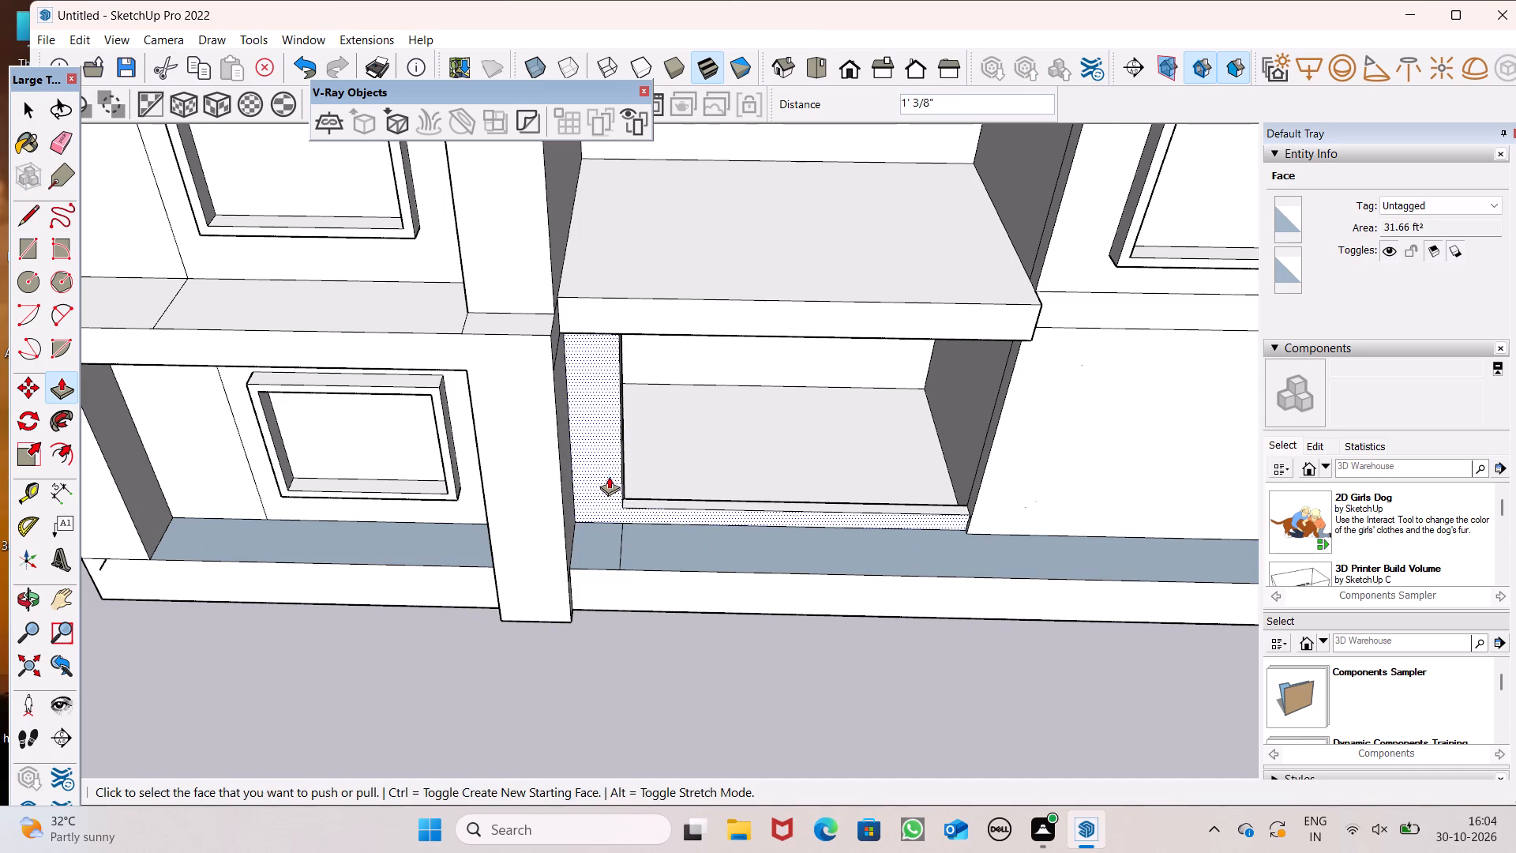
{"action": "left_click_drag", "start_coordinate": [606, 336], "coordinate": [614, 332]}
Erase the seam between the ground-floor recess frame and the front face of the slab above it.
{"action": "scroll", "coordinate": [621, 276], "scroll_direction": "down", "scroll_amount": 3}
{"action": "scroll", "coordinate": [737, 329], "scroll_direction": "up", "scroll_amount": 2}
{"action": "middle_click_drag", "start_coordinate": [742, 328], "coordinate": [690, 136]}
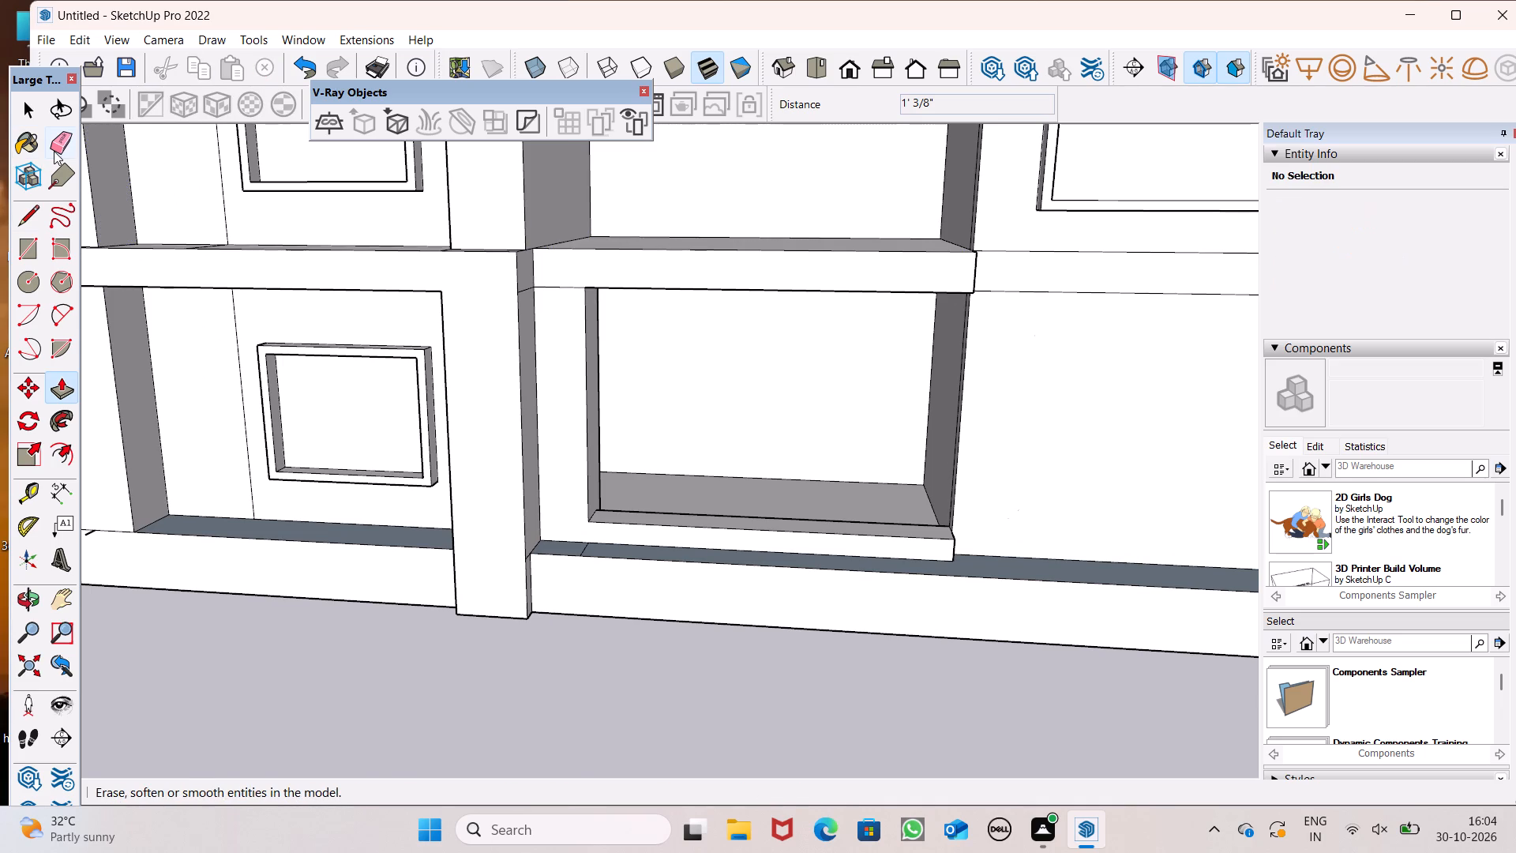
{"action": "left_click_drag", "start_coordinate": [54, 151], "coordinate": [73, 151]}
{"action": "scroll", "coordinate": [569, 285], "scroll_direction": "up", "scroll_amount": 2}
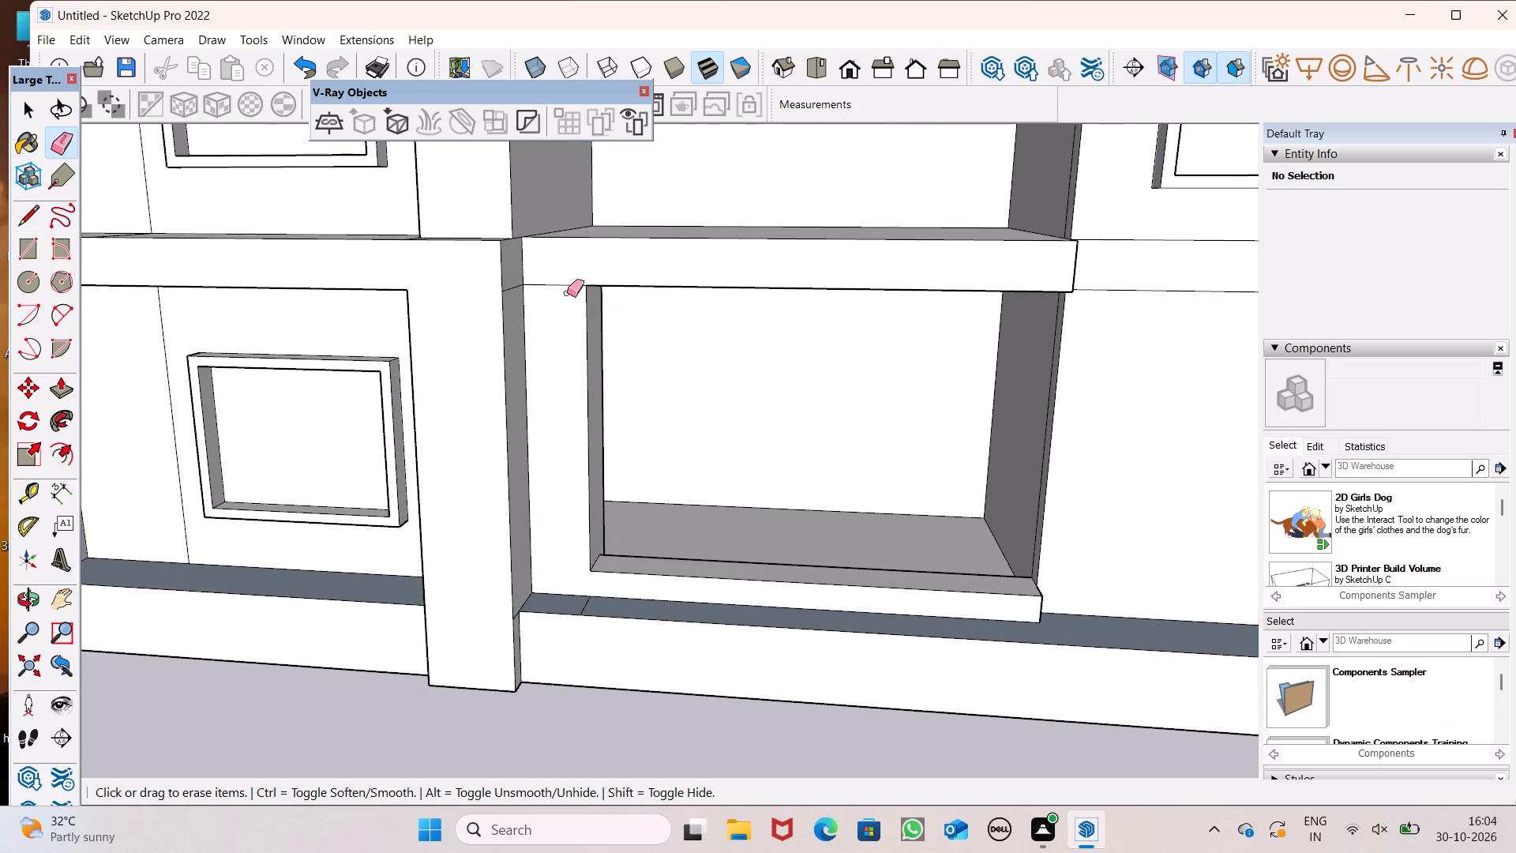
{"action": "left_click_drag", "start_coordinate": [565, 279], "coordinate": [568, 292]}
{"action": "scroll", "coordinate": [704, 528], "scroll_direction": "down", "scroll_amount": 3}
{"action": "type", "text": "SA"}
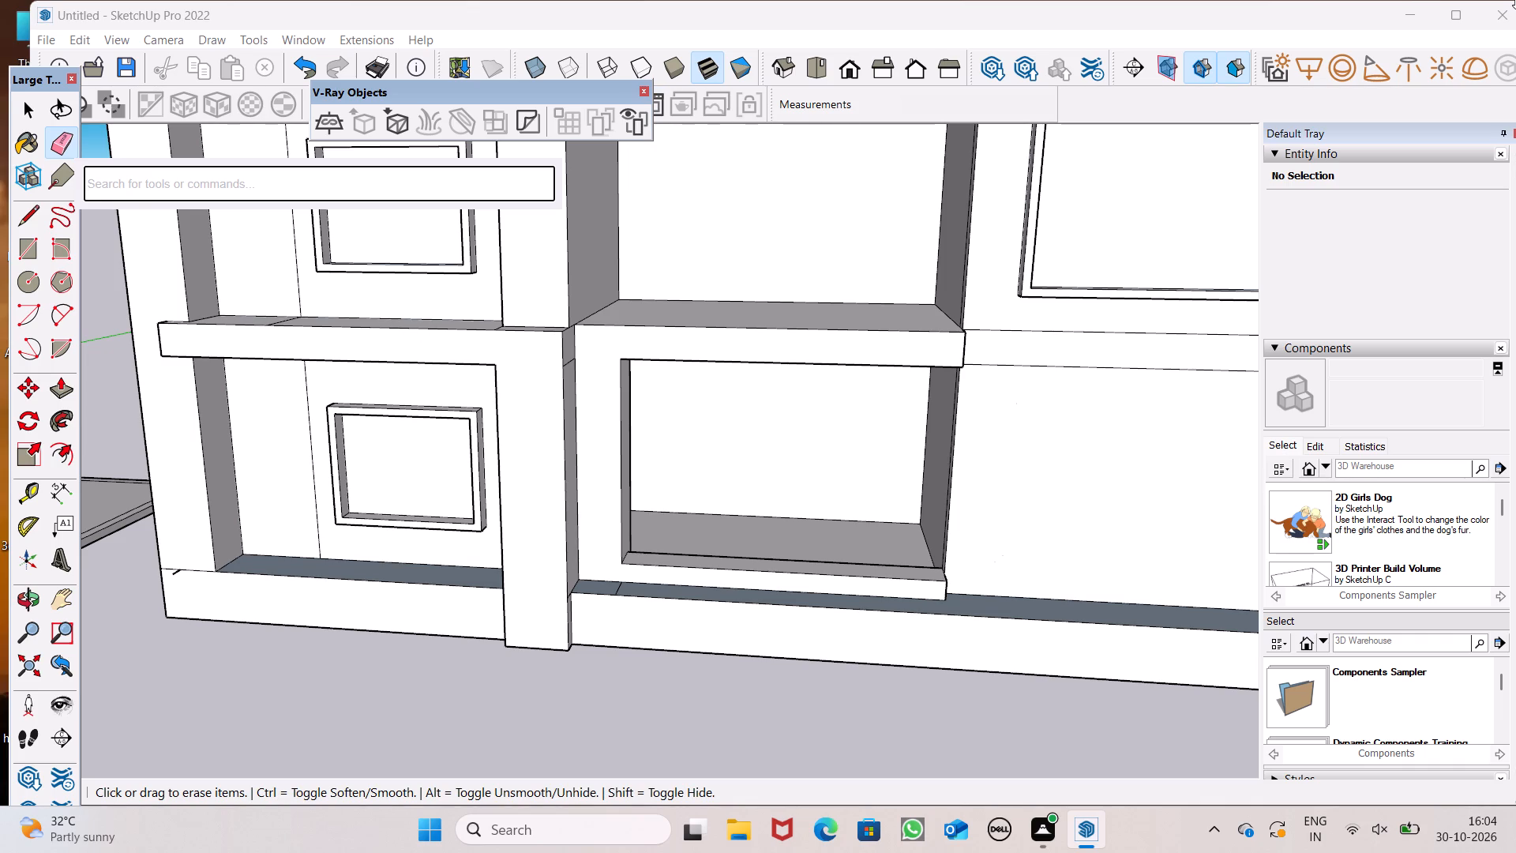
{"action": "left_click", "coordinate": [1515, 82]}
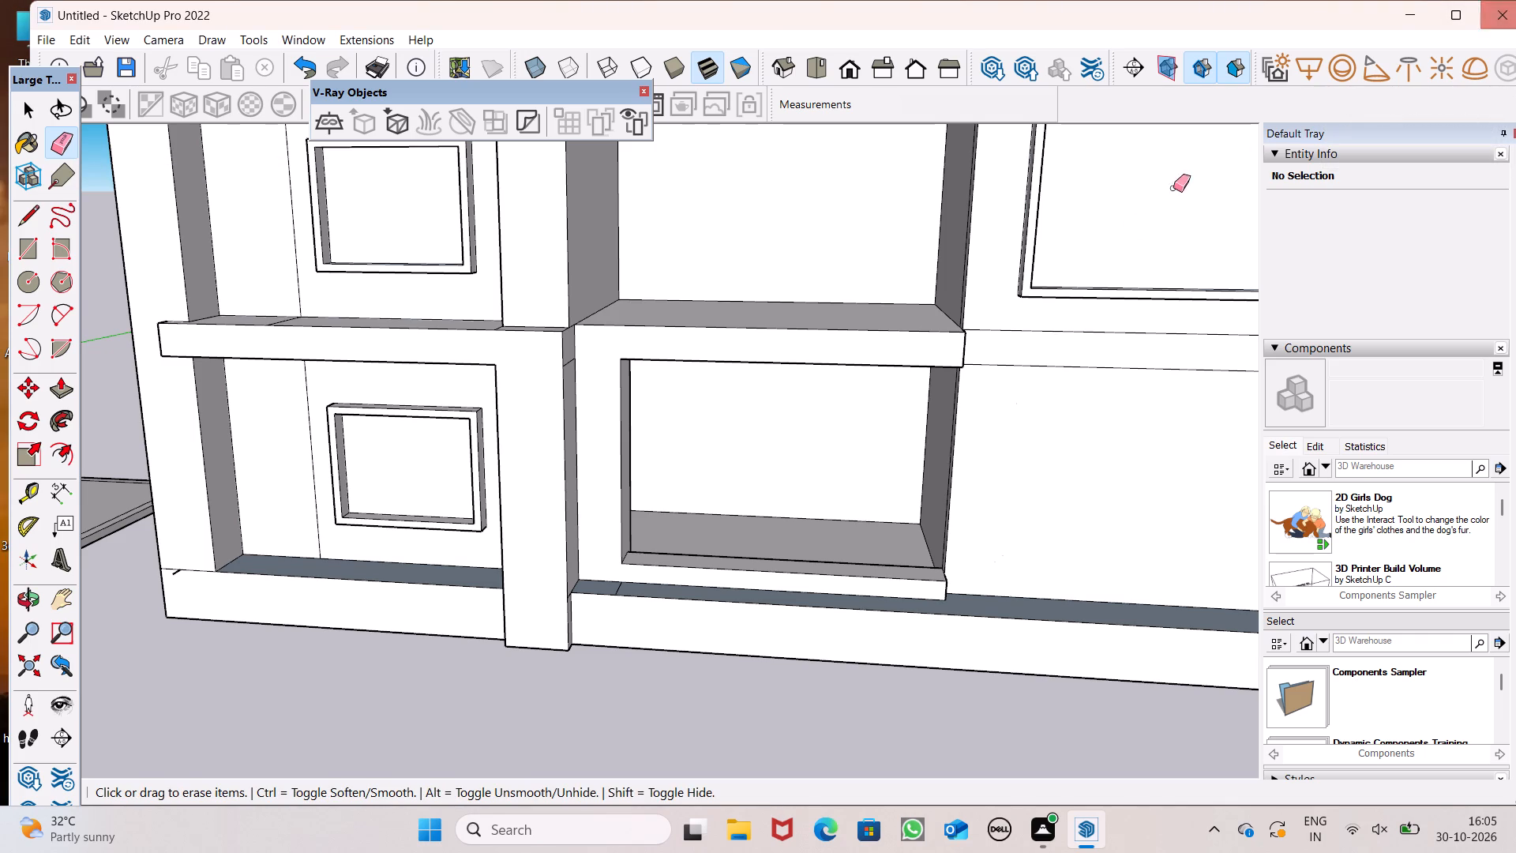
Examine the whole facade and the recess floor slabs from several angles and distances.
{"action": "scroll", "coordinate": [903, 237], "scroll_direction": "down", "scroll_amount": 8}
{"action": "middle_click_drag", "start_coordinate": [805, 315], "coordinate": [842, 275]}
{"action": "scroll", "coordinate": [839, 291], "scroll_direction": "down", "scroll_amount": 4}
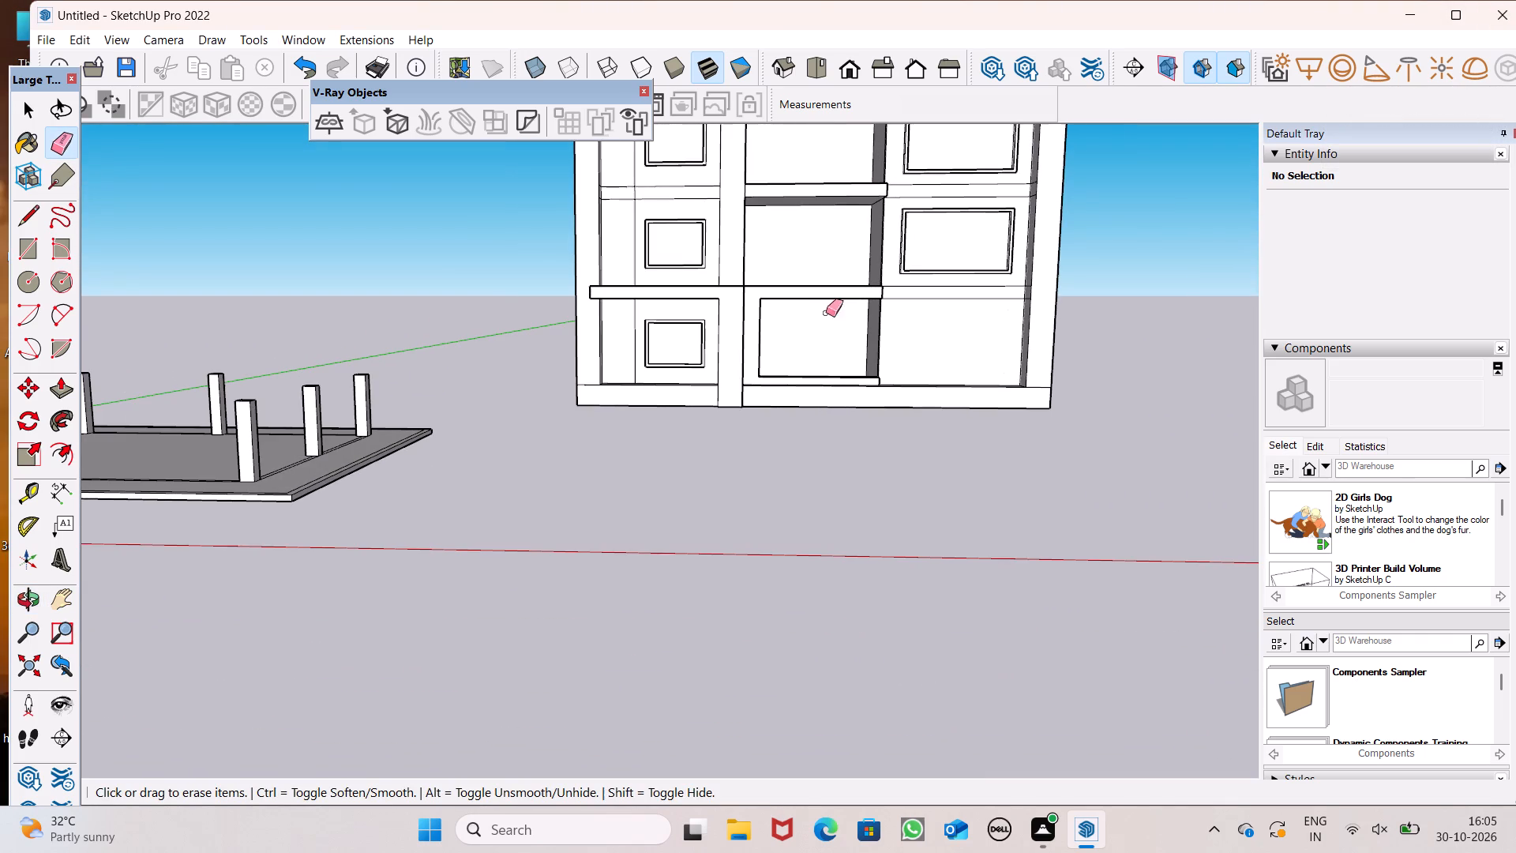
{"action": "scroll", "coordinate": [844, 305], "scroll_direction": "down", "scroll_amount": 3}
{"action": "scroll", "coordinate": [786, 217], "scroll_direction": "up", "scroll_amount": 3}
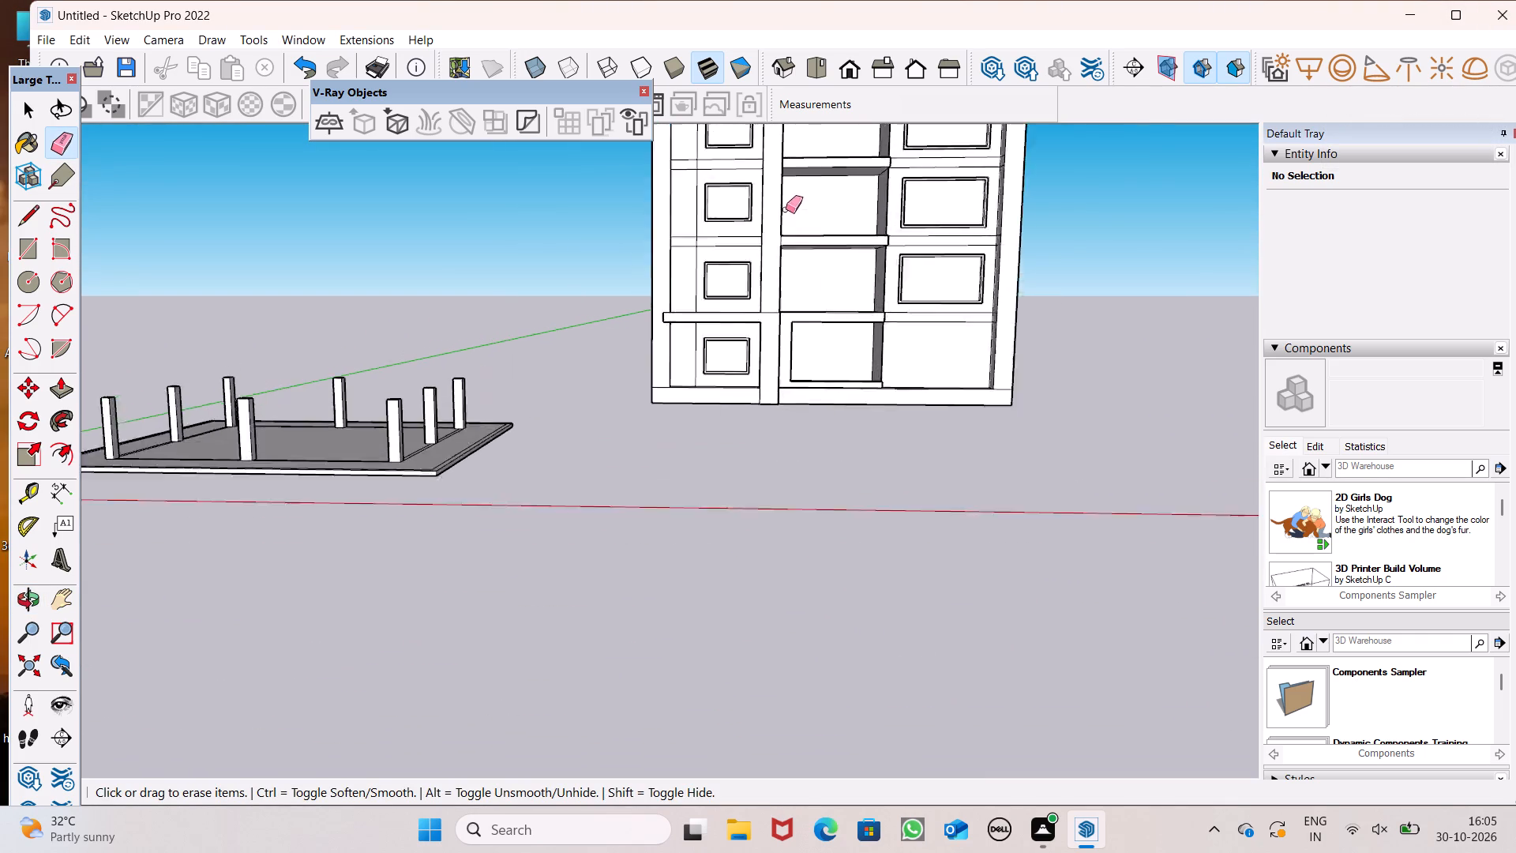
{"action": "scroll", "coordinate": [786, 209], "scroll_direction": "up", "scroll_amount": 3}
{"action": "scroll", "coordinate": [810, 242], "scroll_direction": "down", "scroll_amount": 6}
{"action": "middle_click_drag", "start_coordinate": [834, 247], "coordinate": [801, 411]}
{"action": "scroll", "coordinate": [802, 407], "scroll_direction": "up", "scroll_amount": 1}
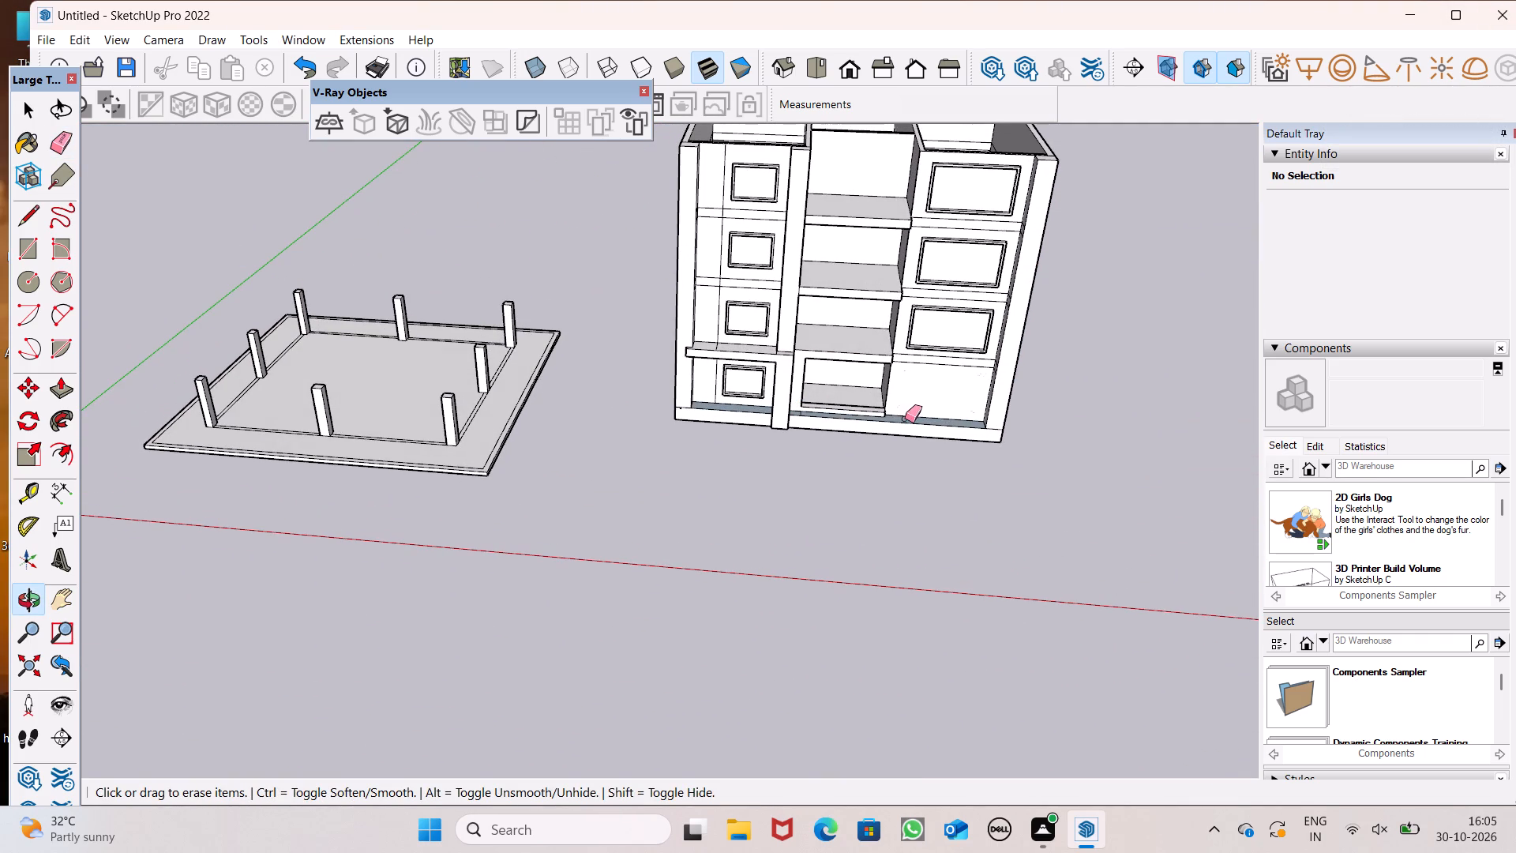
{"action": "scroll", "coordinate": [860, 406], "scroll_direction": "down", "scroll_amount": 3}
{"action": "scroll", "coordinate": [845, 329], "scroll_direction": "up", "scroll_amount": 9}
{"action": "scroll", "coordinate": [850, 349], "scroll_direction": "down", "scroll_amount": 4}
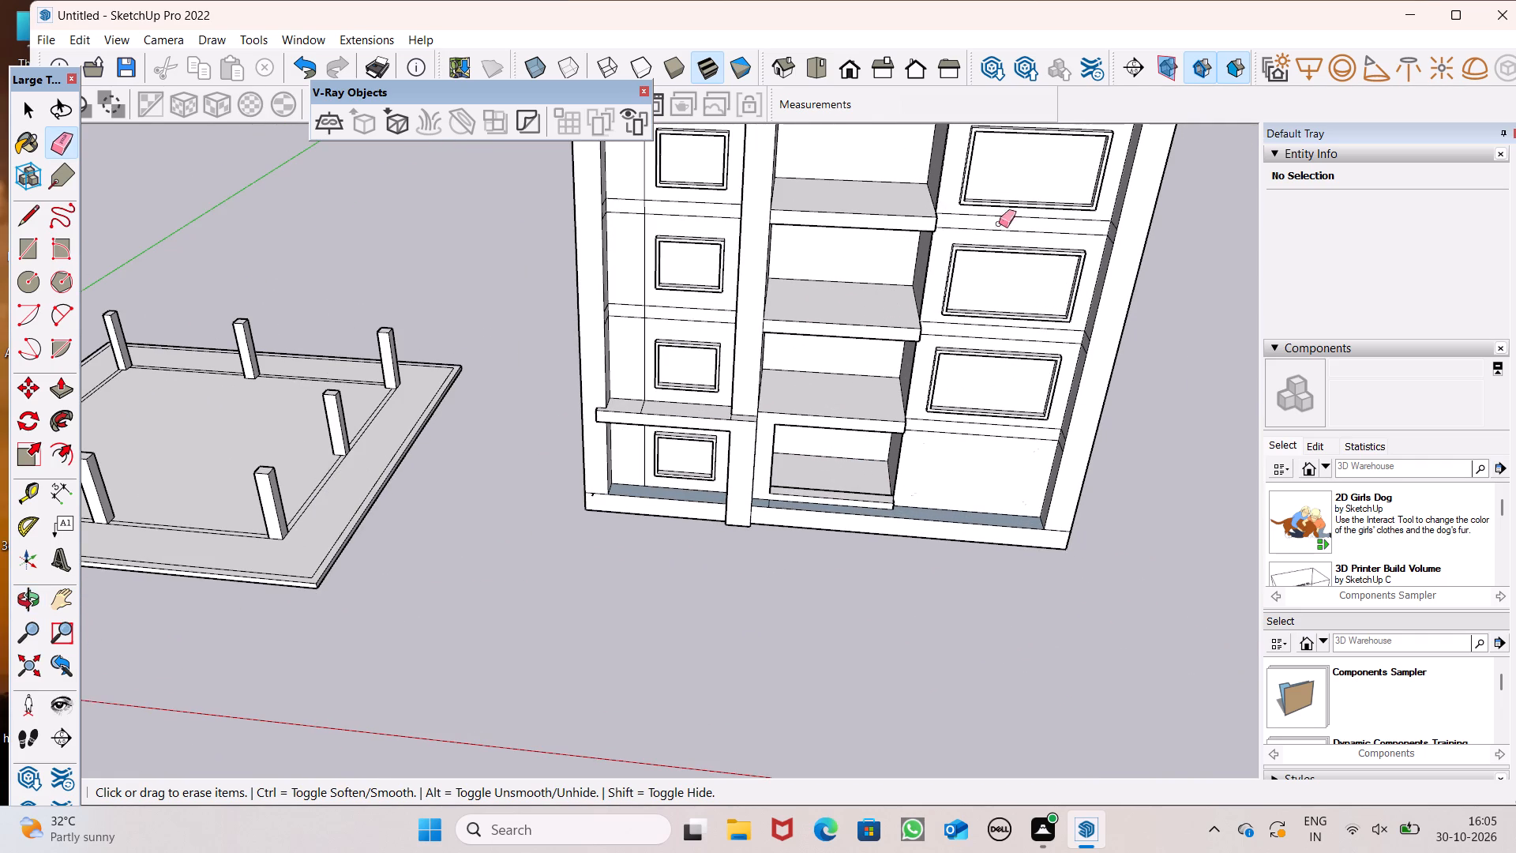
{"action": "scroll", "coordinate": [886, 316], "scroll_direction": "up", "scroll_amount": 2}
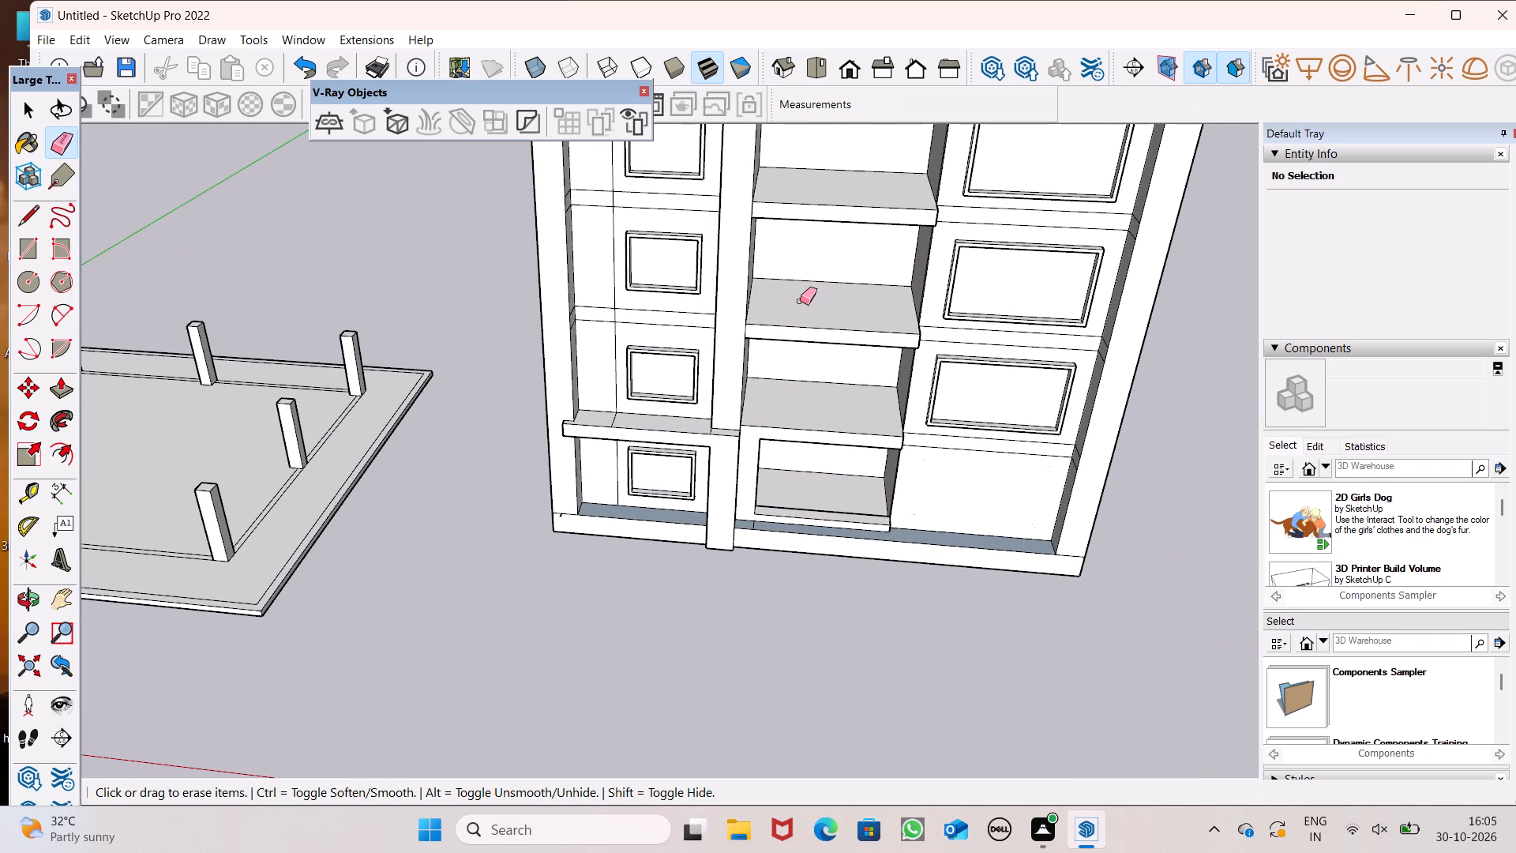
{"action": "scroll", "coordinate": [780, 334], "scroll_direction": "up", "scroll_amount": 9}
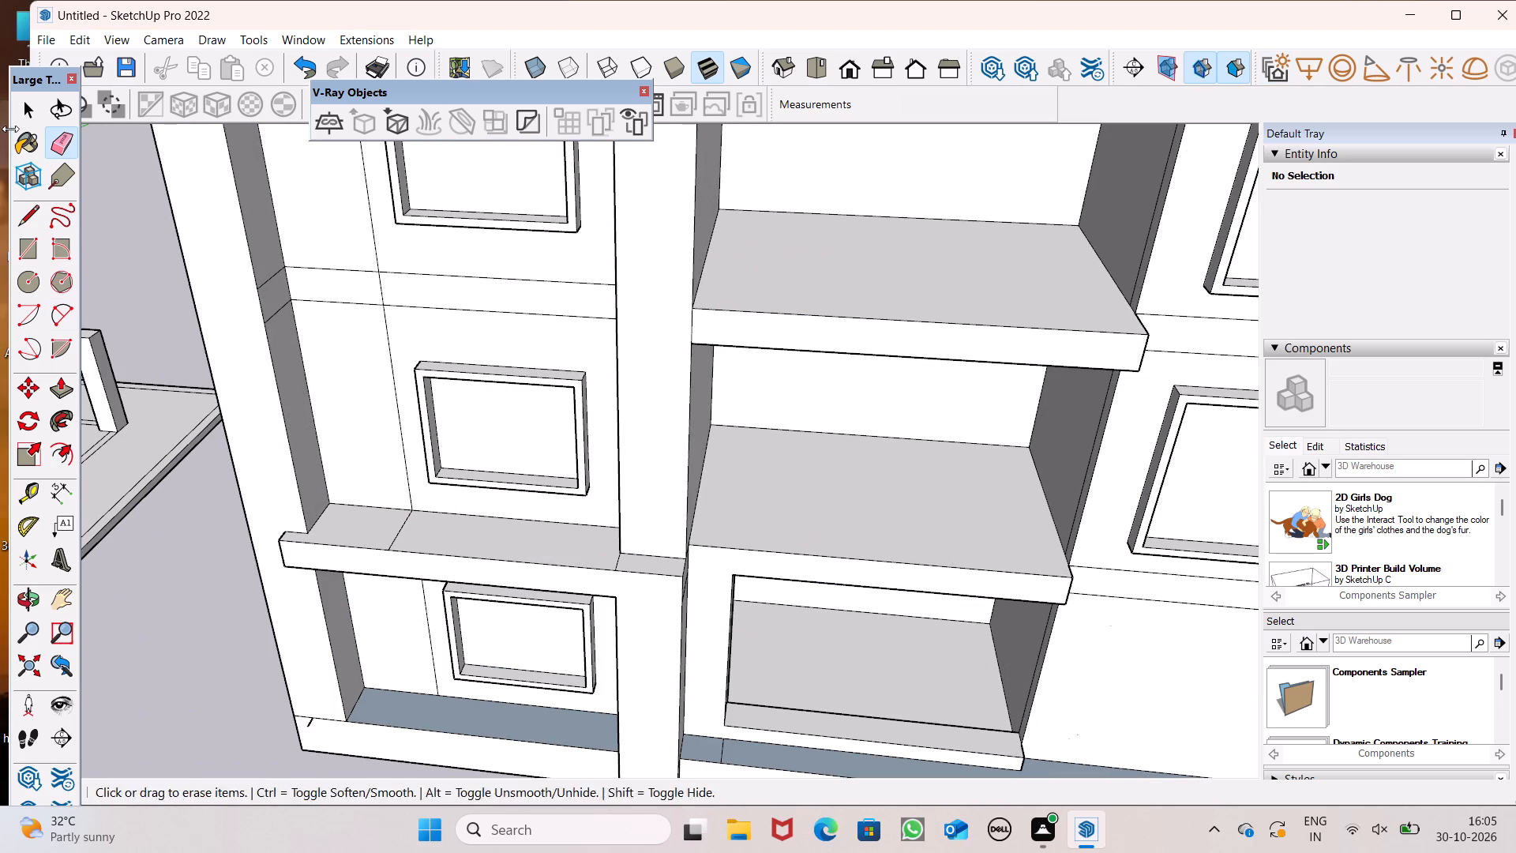
Erase the seam where the middle recess slab's front face meets the column.
{"action": "left_click_drag", "start_coordinate": [63, 145], "coordinate": [76, 148]}
{"action": "scroll", "coordinate": [754, 380], "scroll_direction": "up", "scroll_amount": 4}
{"action": "left_click_drag", "start_coordinate": [647, 301], "coordinate": [647, 301]}
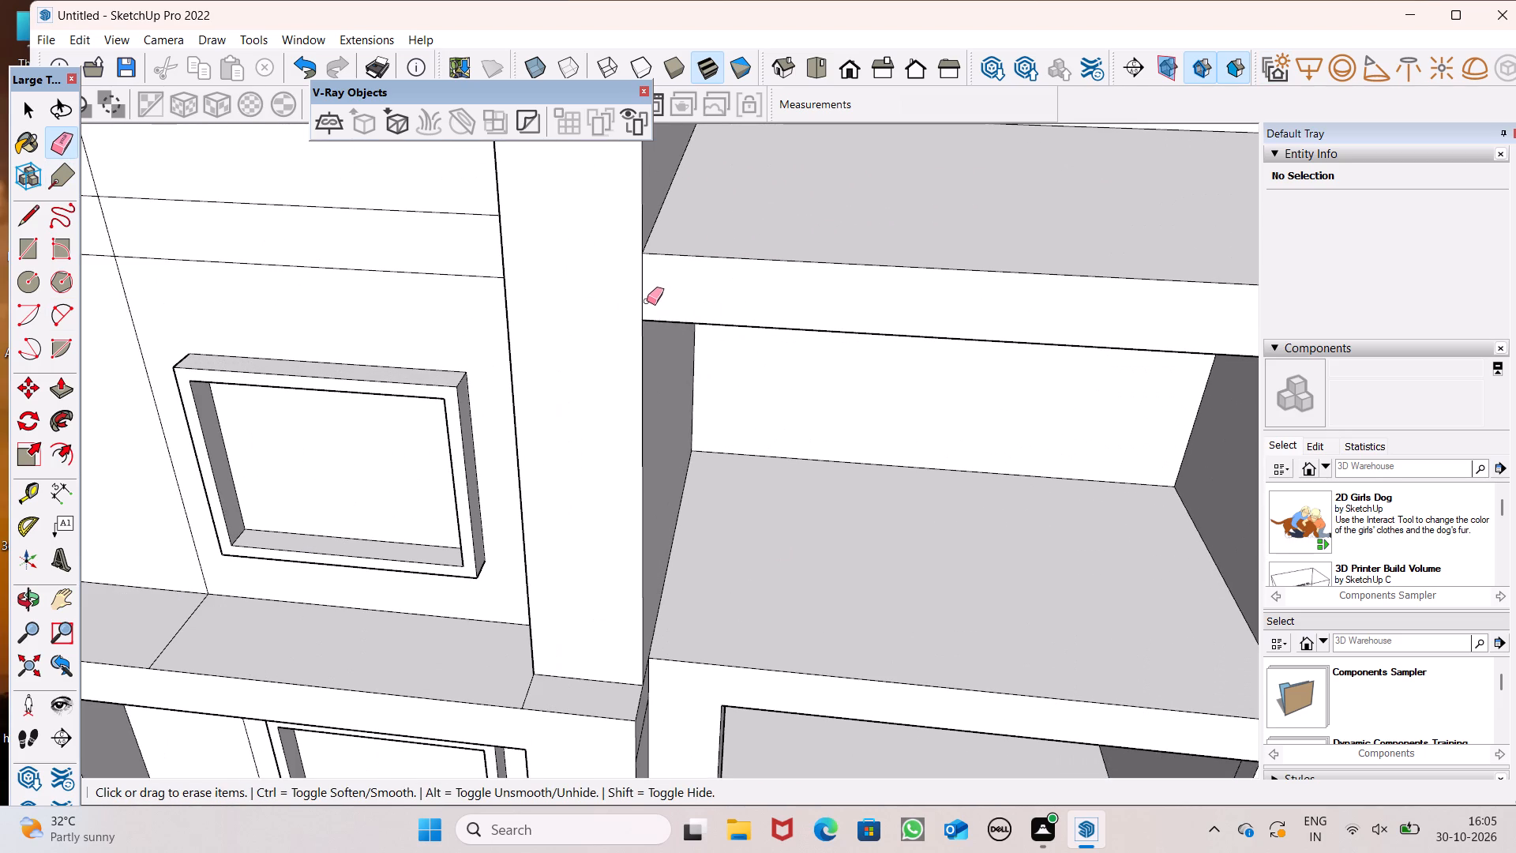
{"action": "left_click_drag", "start_coordinate": [647, 301], "coordinate": [634, 298]}
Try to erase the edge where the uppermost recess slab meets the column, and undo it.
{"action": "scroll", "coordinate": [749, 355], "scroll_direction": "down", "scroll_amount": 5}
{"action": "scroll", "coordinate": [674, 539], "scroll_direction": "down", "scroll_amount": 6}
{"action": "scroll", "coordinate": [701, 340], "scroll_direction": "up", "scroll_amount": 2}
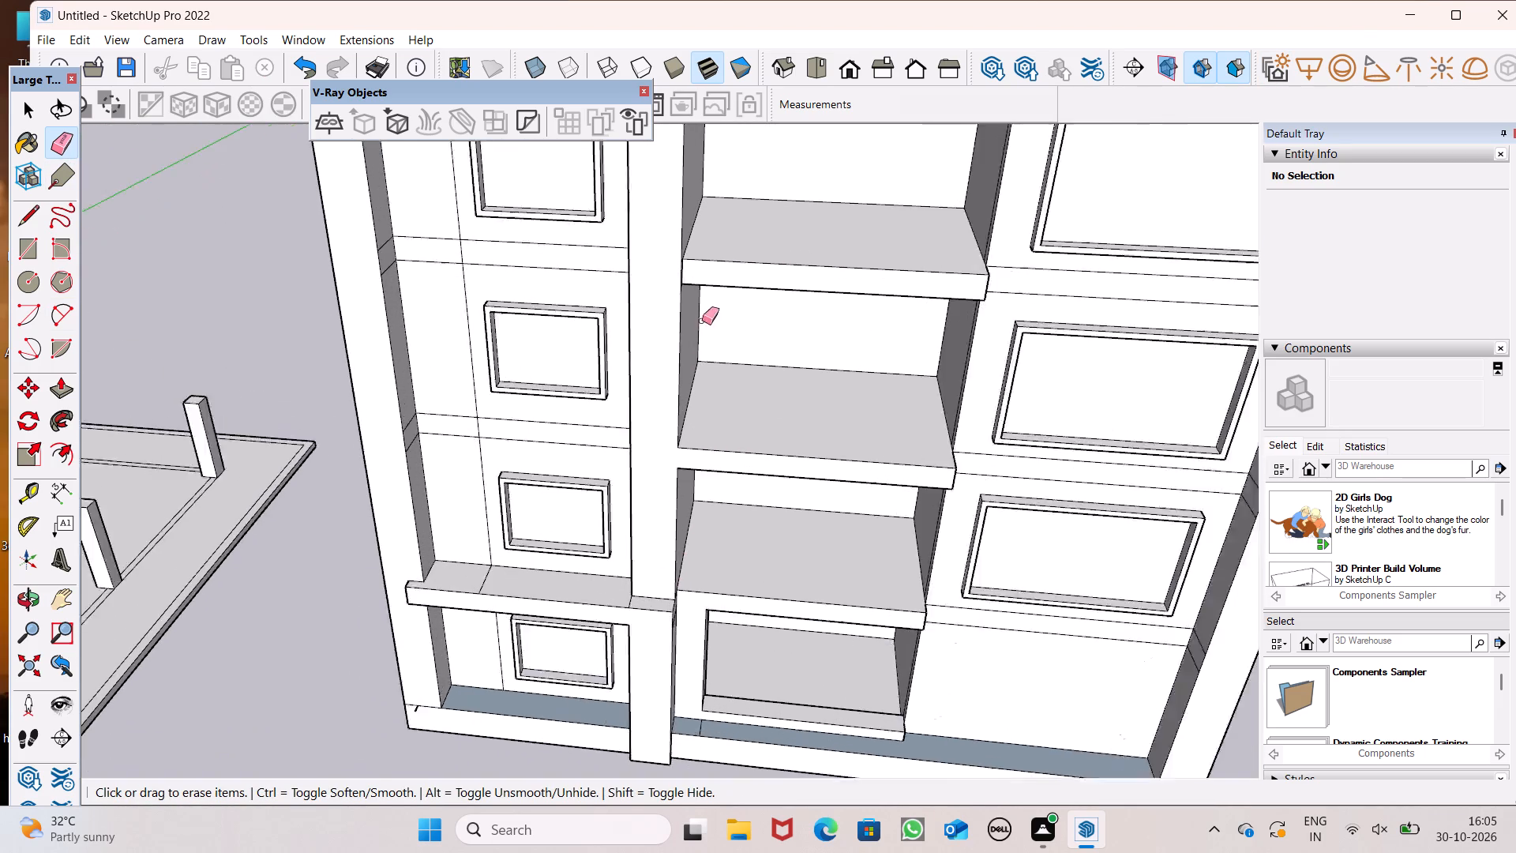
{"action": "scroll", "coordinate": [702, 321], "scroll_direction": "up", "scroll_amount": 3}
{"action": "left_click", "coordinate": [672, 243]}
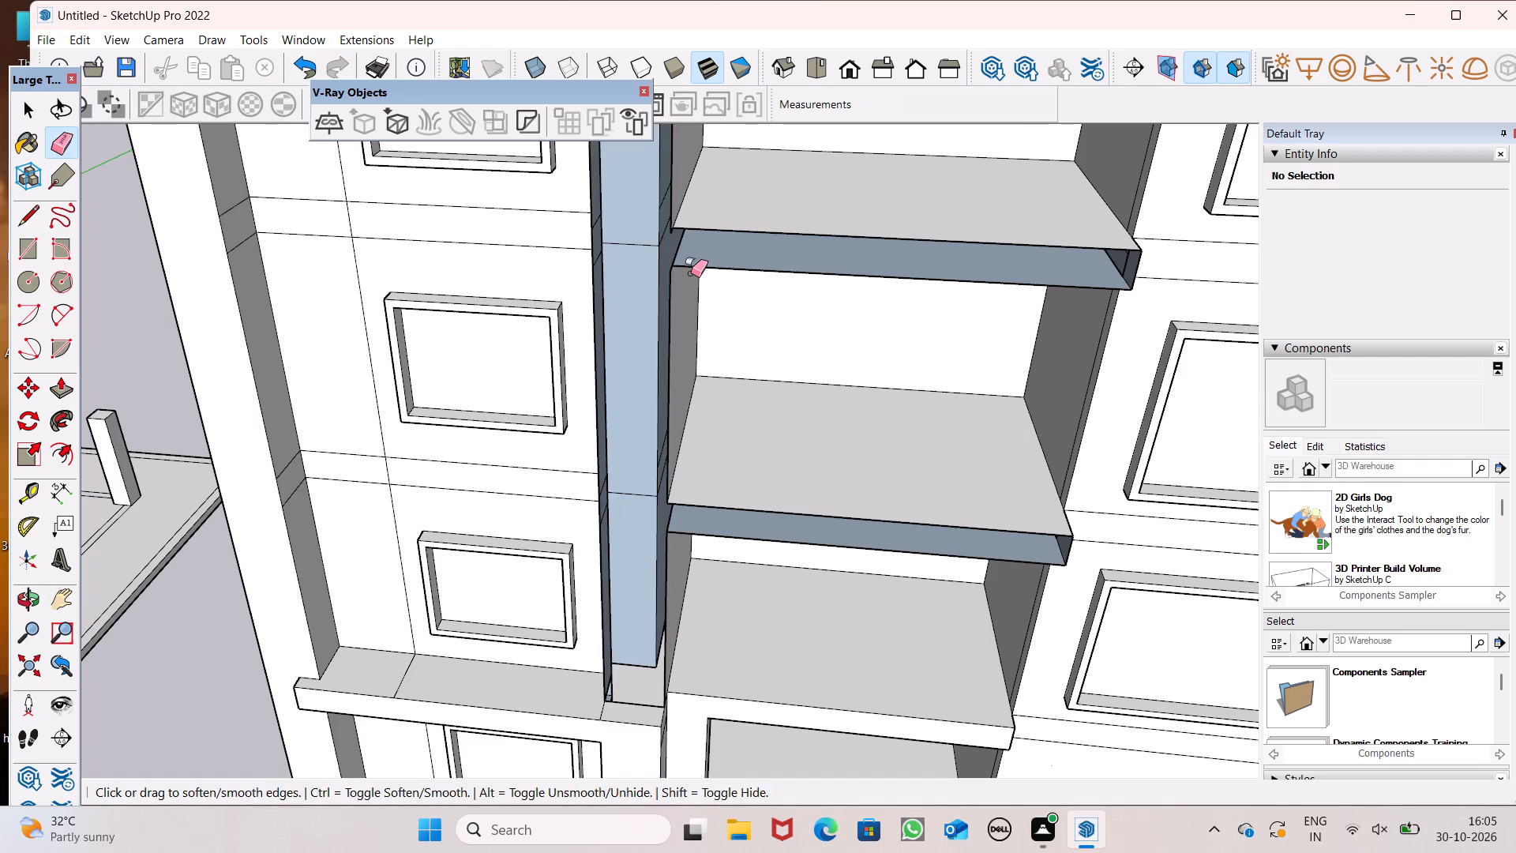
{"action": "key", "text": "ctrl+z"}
Push/pull the uppermost recess slab's front face 7 1/16" to align it with the column's front.
{"action": "scroll", "coordinate": [689, 273], "scroll_direction": "down", "scroll_amount": 3}
{"action": "middle_click_drag", "start_coordinate": [749, 358], "coordinate": [463, 409]}
{"action": "middle_click_drag", "start_coordinate": [465, 408], "coordinate": [692, 433]}
{"action": "key", "text": "space"}
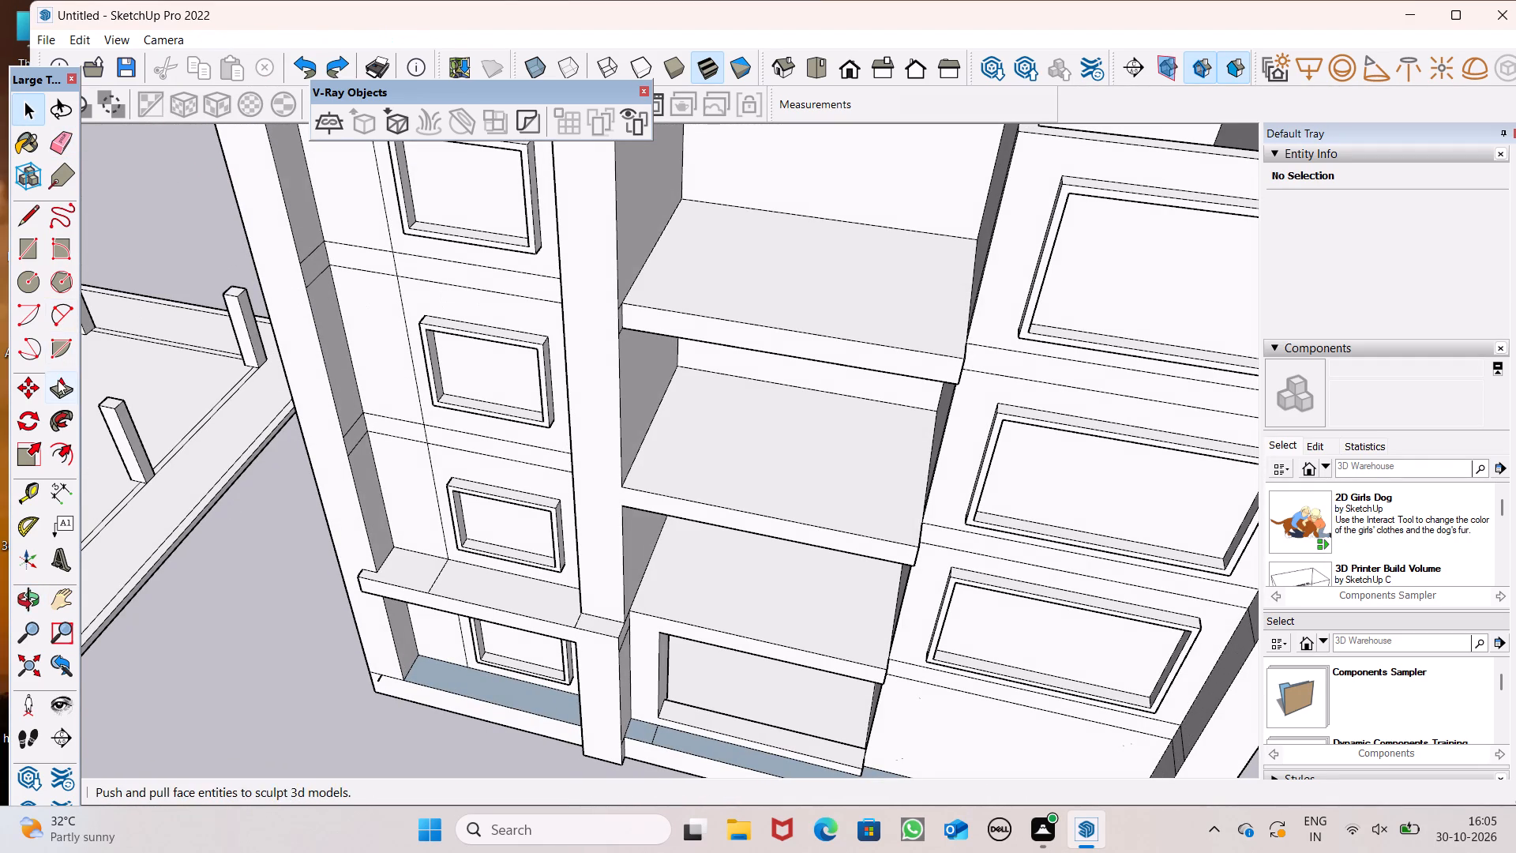
{"action": "left_click", "coordinate": [58, 380]}
{"action": "scroll", "coordinate": [663, 321], "scroll_direction": "up", "scroll_amount": 5}
{"action": "left_click_drag", "start_coordinate": [624, 320], "coordinate": [576, 287]}
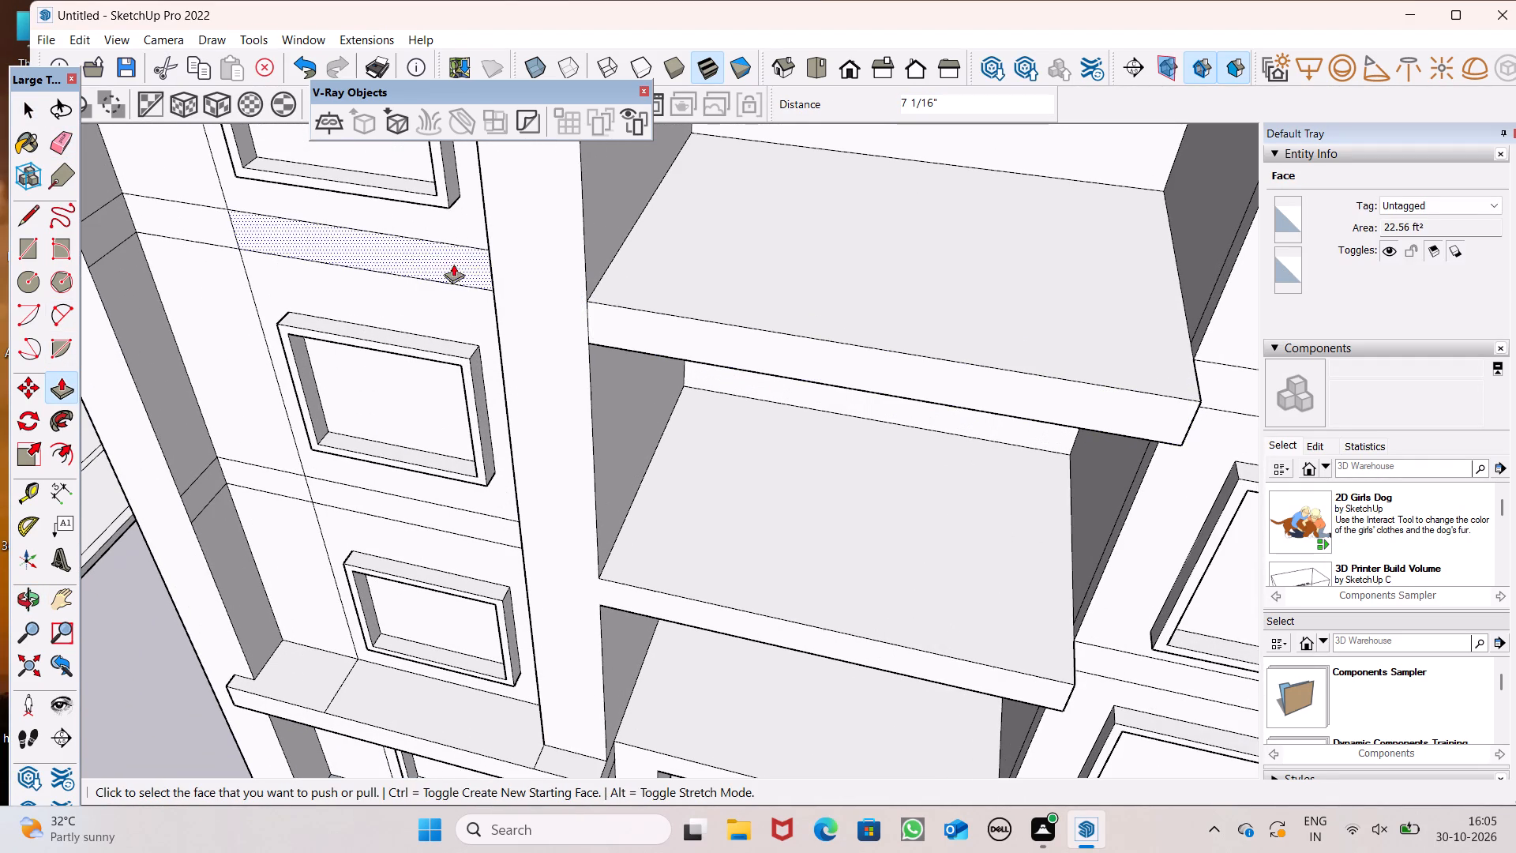
Erase the seam where the uppermost recess slab's front face meets the column.
{"action": "left_click", "coordinate": [51, 141]}
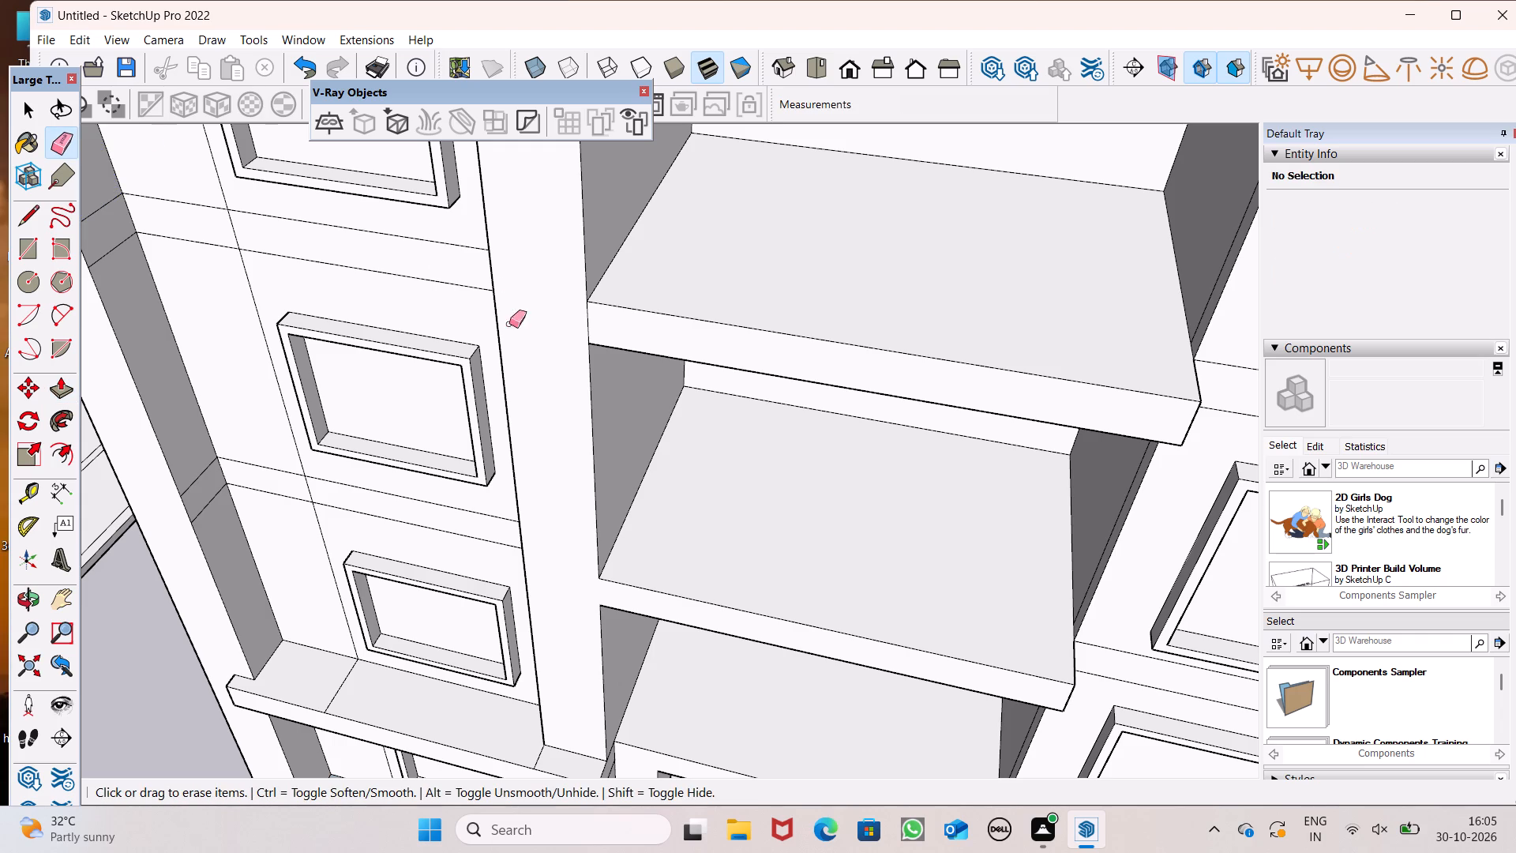
{"action": "left_click_drag", "start_coordinate": [577, 322], "coordinate": [586, 327]}
{"action": "left_click_drag", "start_coordinate": [594, 327], "coordinate": [588, 329]}
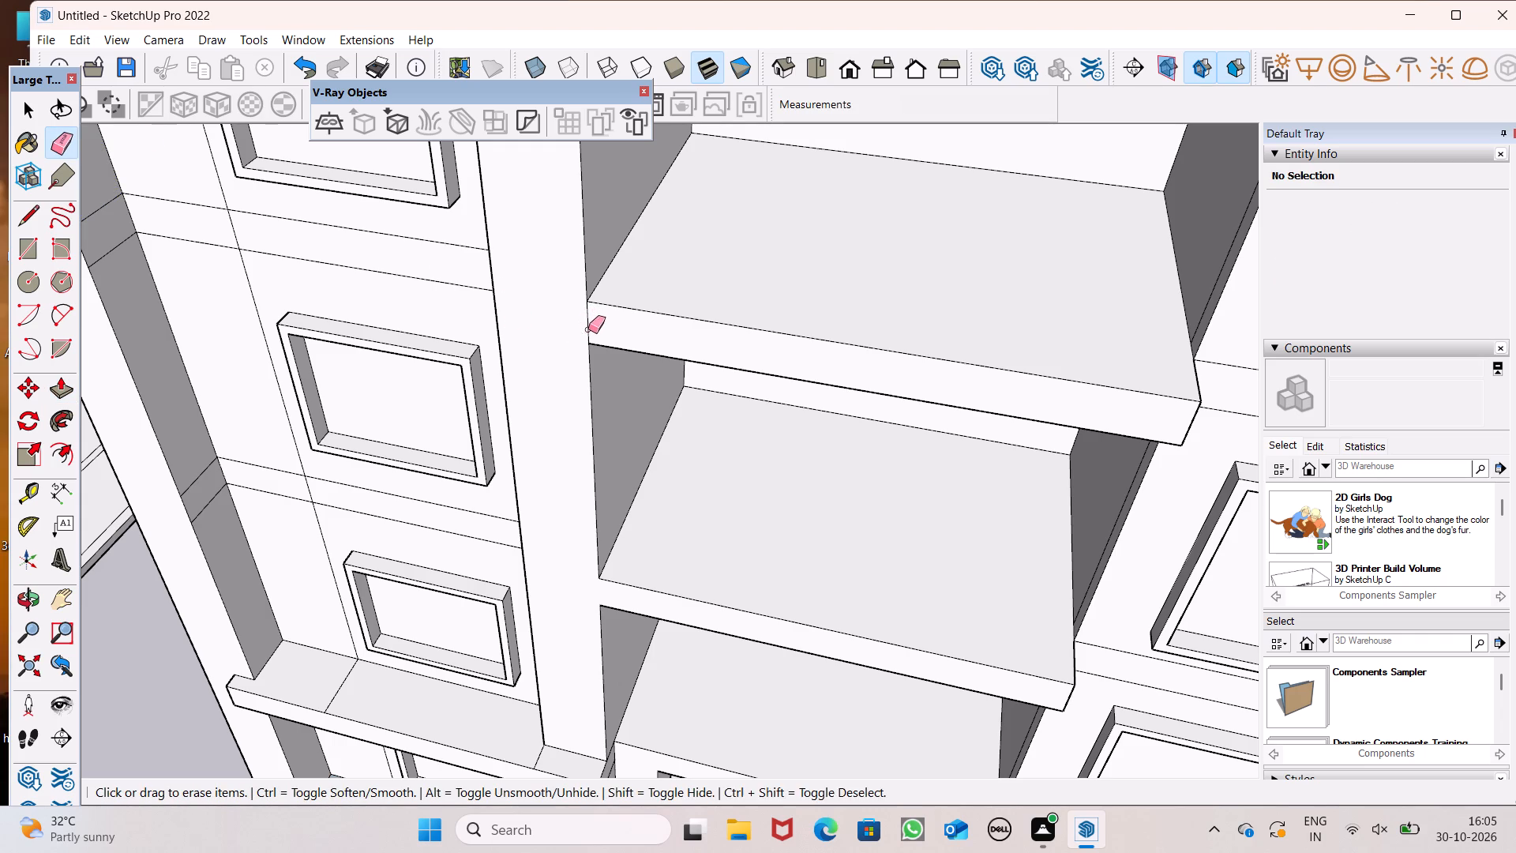
{"action": "left_click_drag", "start_coordinate": [588, 329], "coordinate": [581, 329]}
Examine the complete facade from the front, checking the slabs, column and ground-floor recess.
{"action": "scroll", "coordinate": [566, 376], "scroll_direction": "down", "scroll_amount": 7}
{"action": "key", "text": "space"}
{"action": "middle_click_drag", "start_coordinate": [648, 457], "coordinate": [775, 269]}
{"action": "scroll", "coordinate": [775, 269], "scroll_direction": "up", "scroll_amount": 1}
{"action": "scroll", "coordinate": [744, 378], "scroll_direction": "down", "scroll_amount": 1}
{"action": "middle_click_drag", "start_coordinate": [805, 434], "coordinate": [776, 428]}
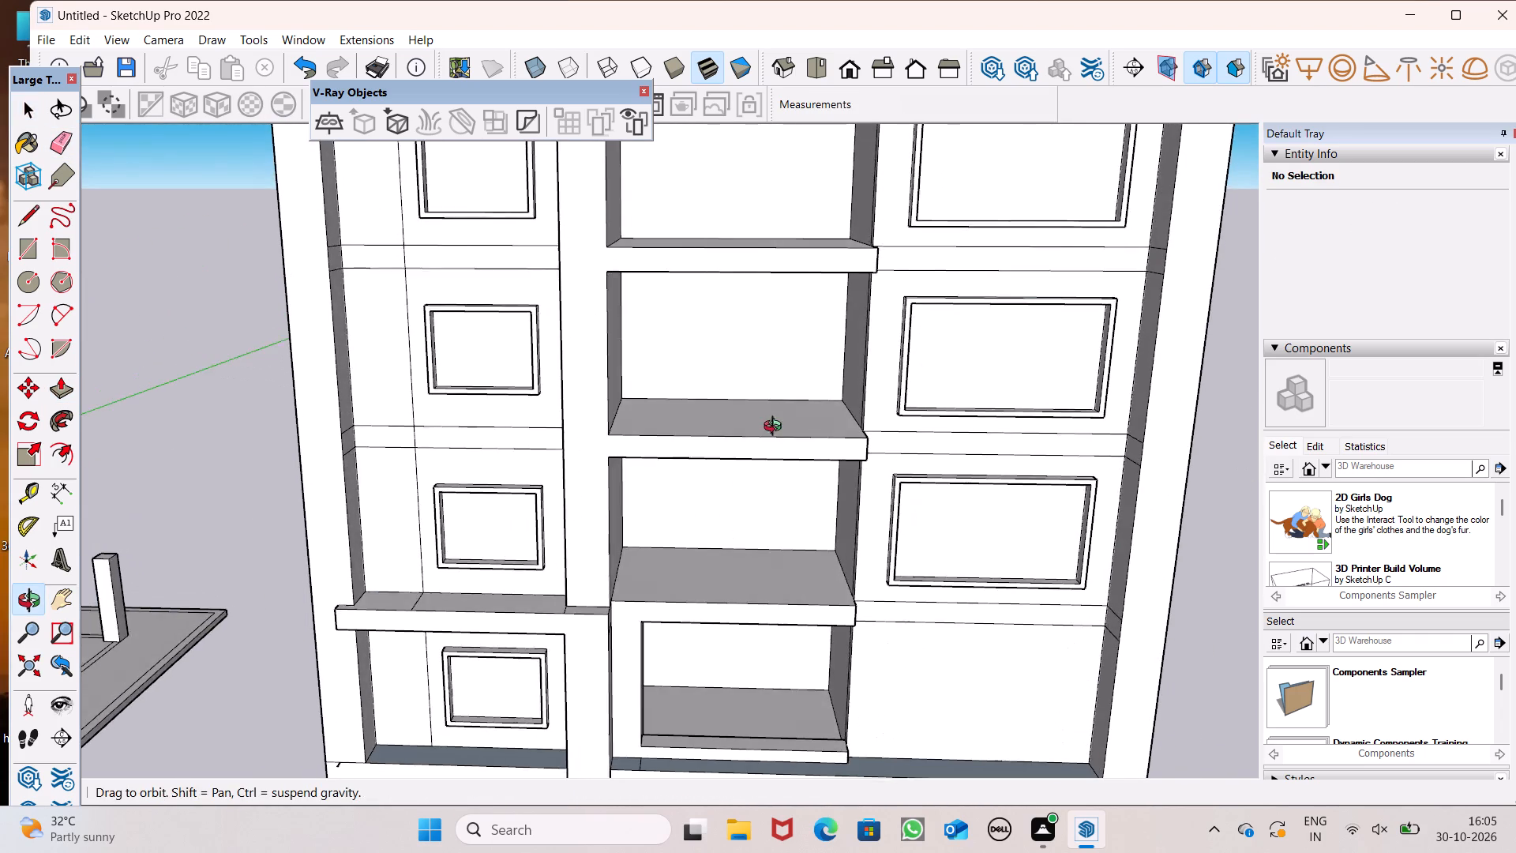
{"action": "middle_click_drag", "start_coordinate": [776, 428], "coordinate": [771, 428]}
{"action": "scroll", "coordinate": [761, 404], "scroll_direction": "down", "scroll_amount": 8}
{"action": "scroll", "coordinate": [728, 482], "scroll_direction": "down", "scroll_amount": 2}
{"action": "middle_click_drag", "start_coordinate": [744, 547], "coordinate": [744, 458]}
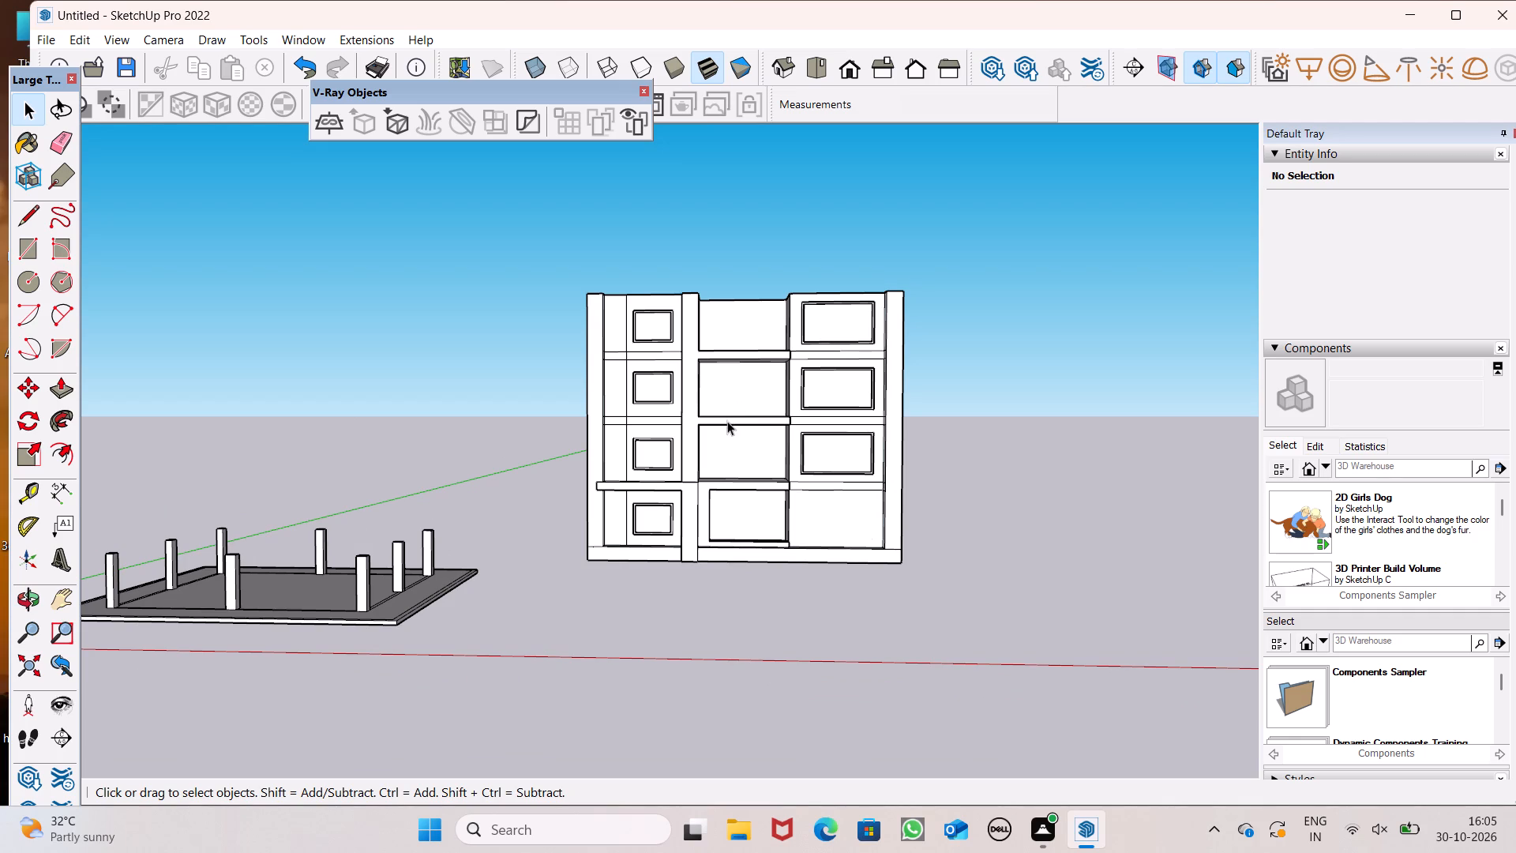
{"action": "scroll", "coordinate": [777, 484], "scroll_direction": "up", "scroll_amount": 5}
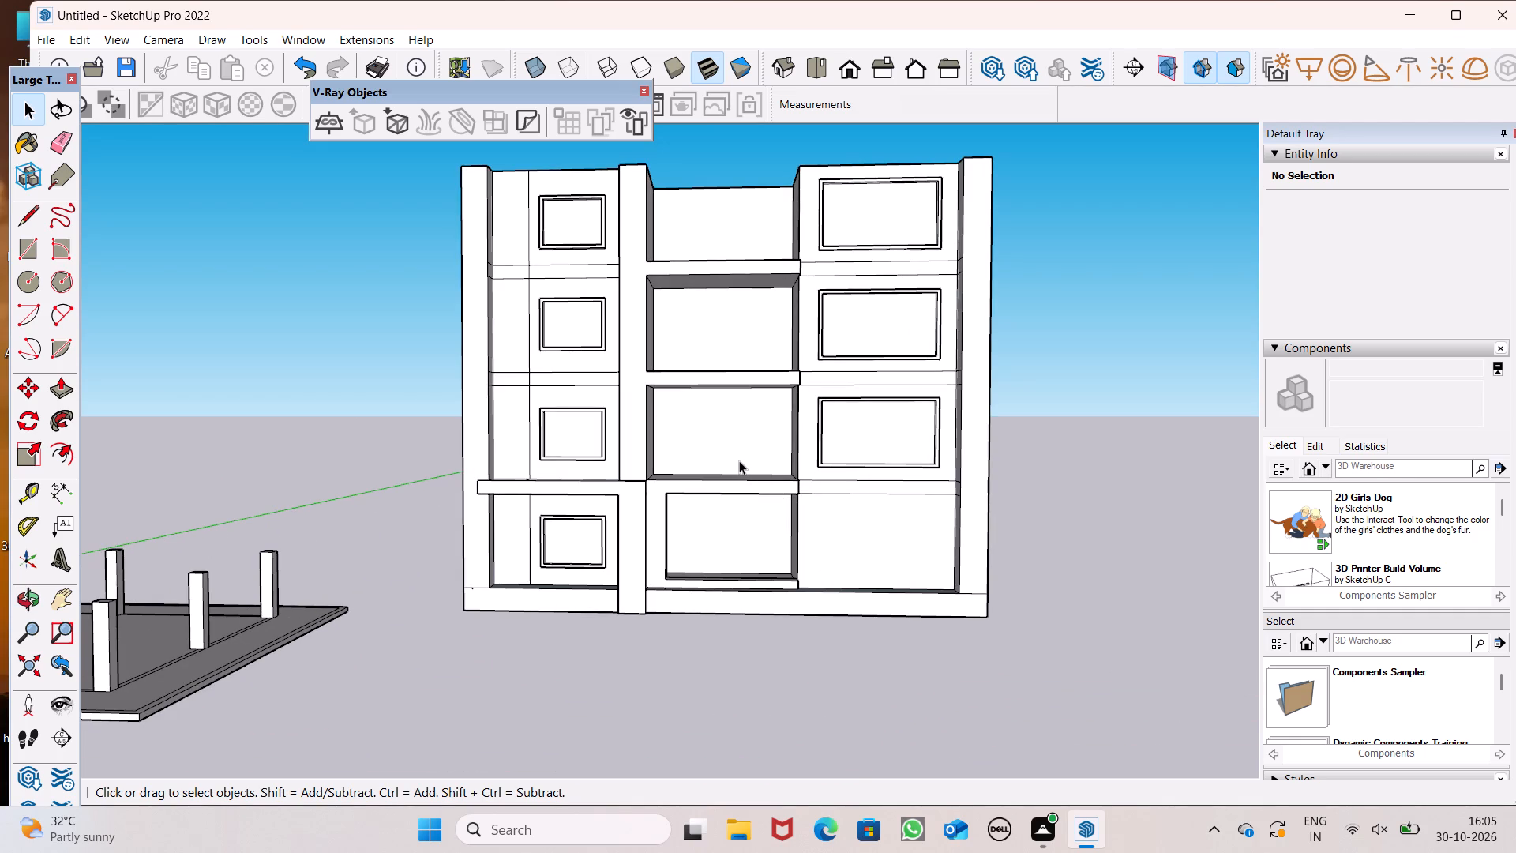
Examine the facade's central column of recesses from the front and from slightly above.
{"action": "scroll", "coordinate": [784, 554], "scroll_direction": "up", "scroll_amount": 5}
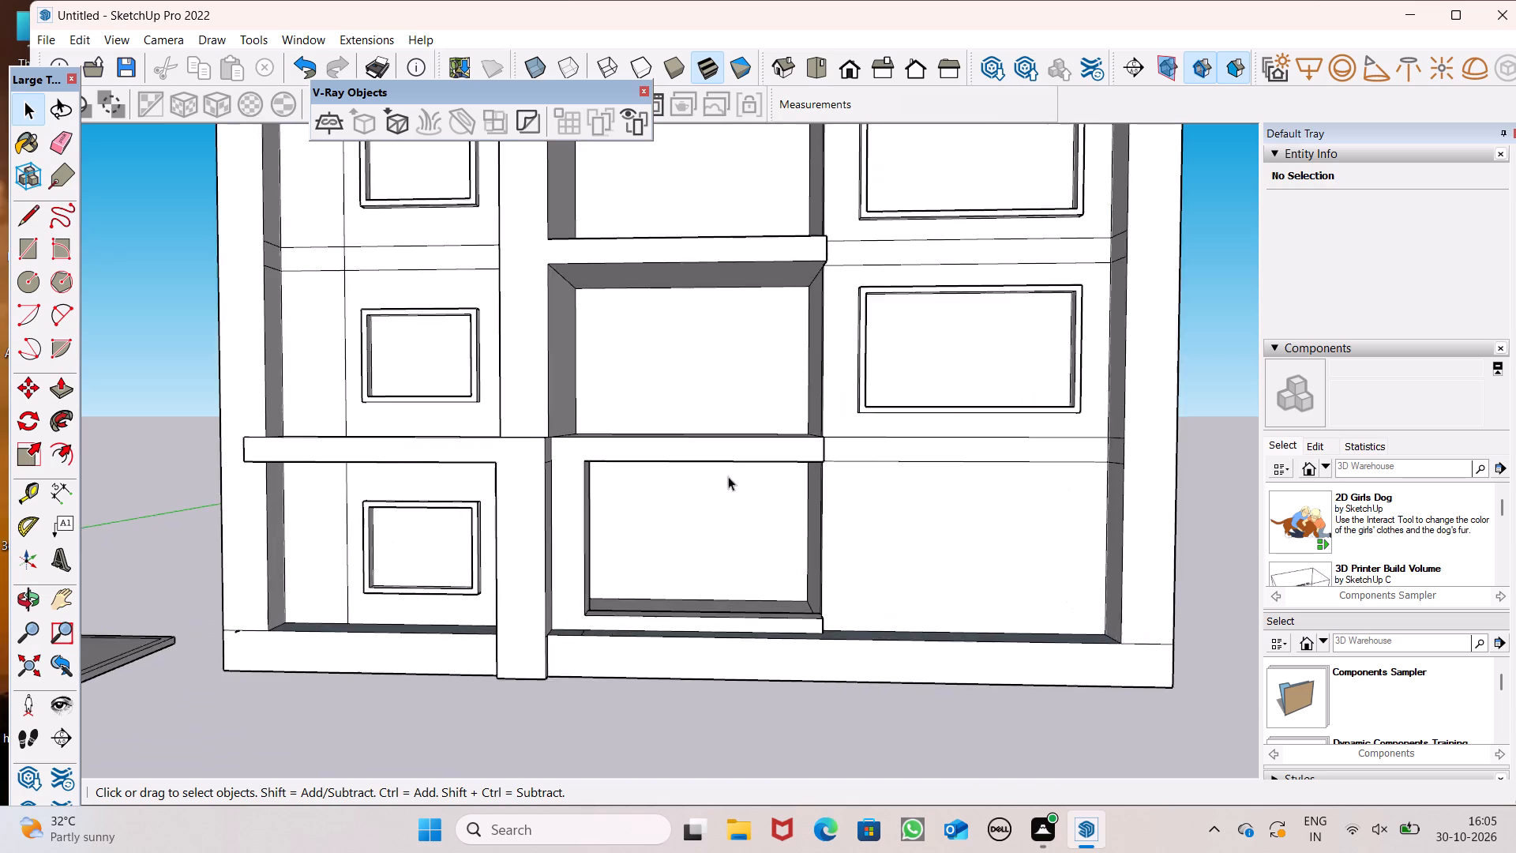
{"action": "scroll", "coordinate": [743, 535], "scroll_direction": "down", "scroll_amount": 5}
{"action": "middle_click_drag", "start_coordinate": [794, 686], "coordinate": [801, 729]}
{"action": "scroll", "coordinate": [730, 481], "scroll_direction": "down", "scroll_amount": 1}
{"action": "scroll", "coordinate": [667, 359], "scroll_direction": "up", "scroll_amount": 1}
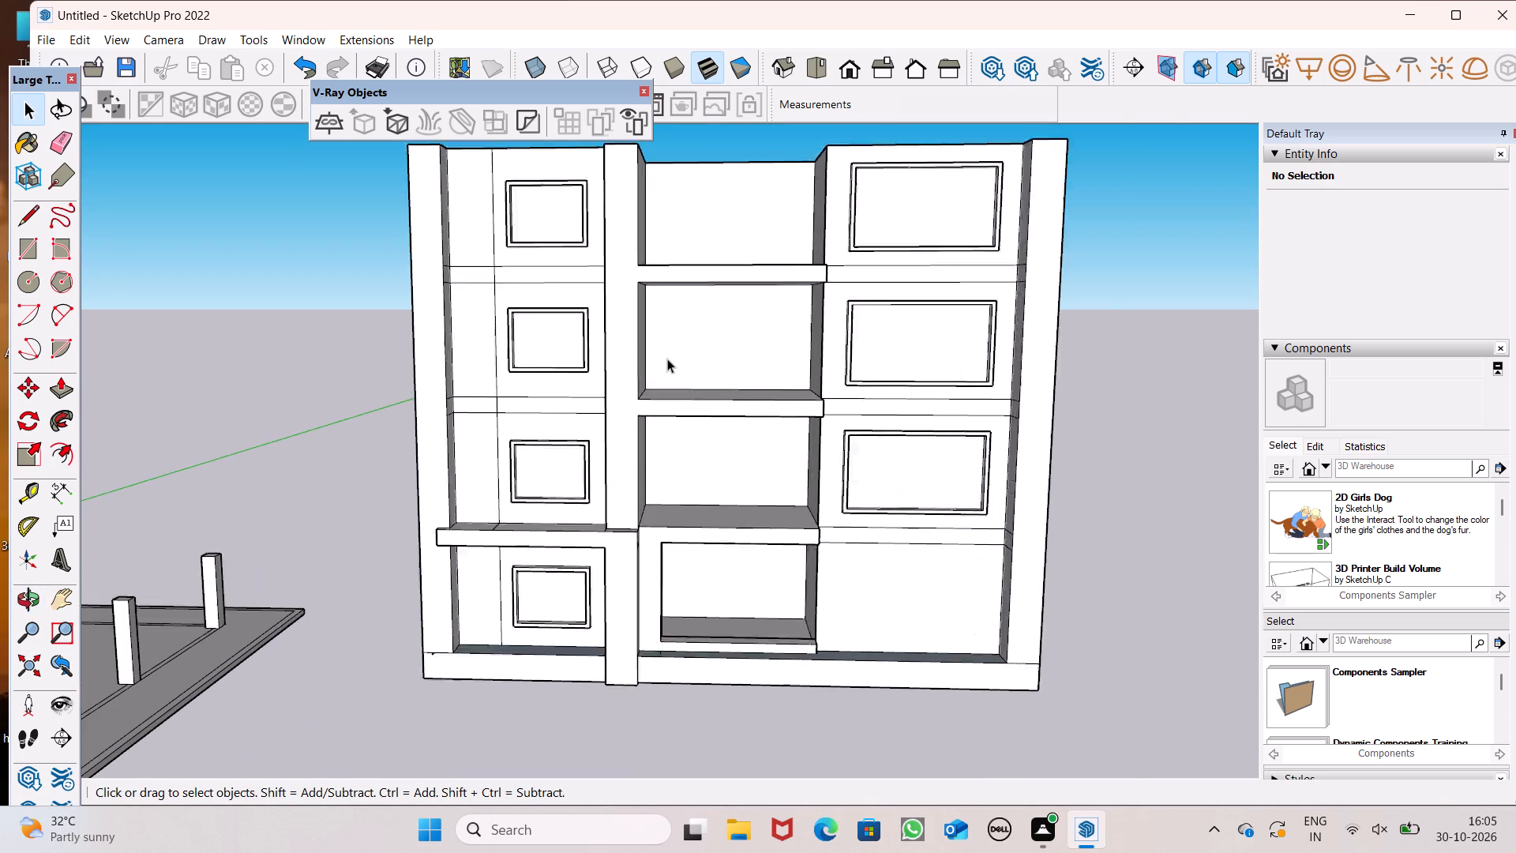
{"action": "scroll", "coordinate": [667, 359], "scroll_direction": "up", "scroll_amount": 3}
Draw a rectangle about 9' 9" wide by 8' 3" high on the ground-floor recess's back wall, starting on its base edge.
{"action": "left_click", "coordinate": [39, 254]}
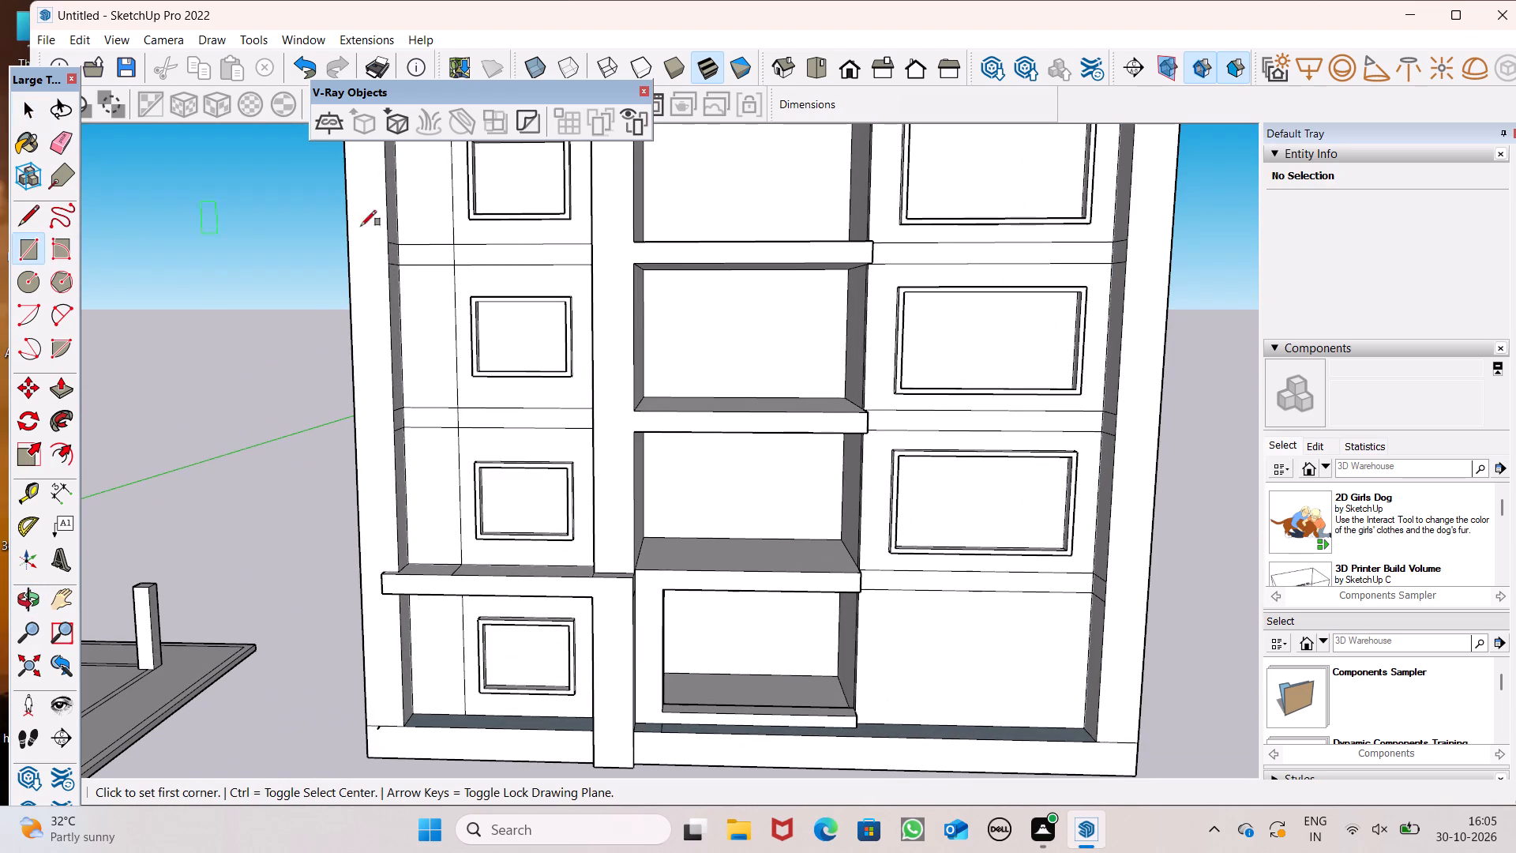
{"action": "scroll", "coordinate": [617, 385], "scroll_direction": "down", "scroll_amount": 6}
{"action": "scroll", "coordinate": [692, 257], "scroll_direction": "up", "scroll_amount": 2}
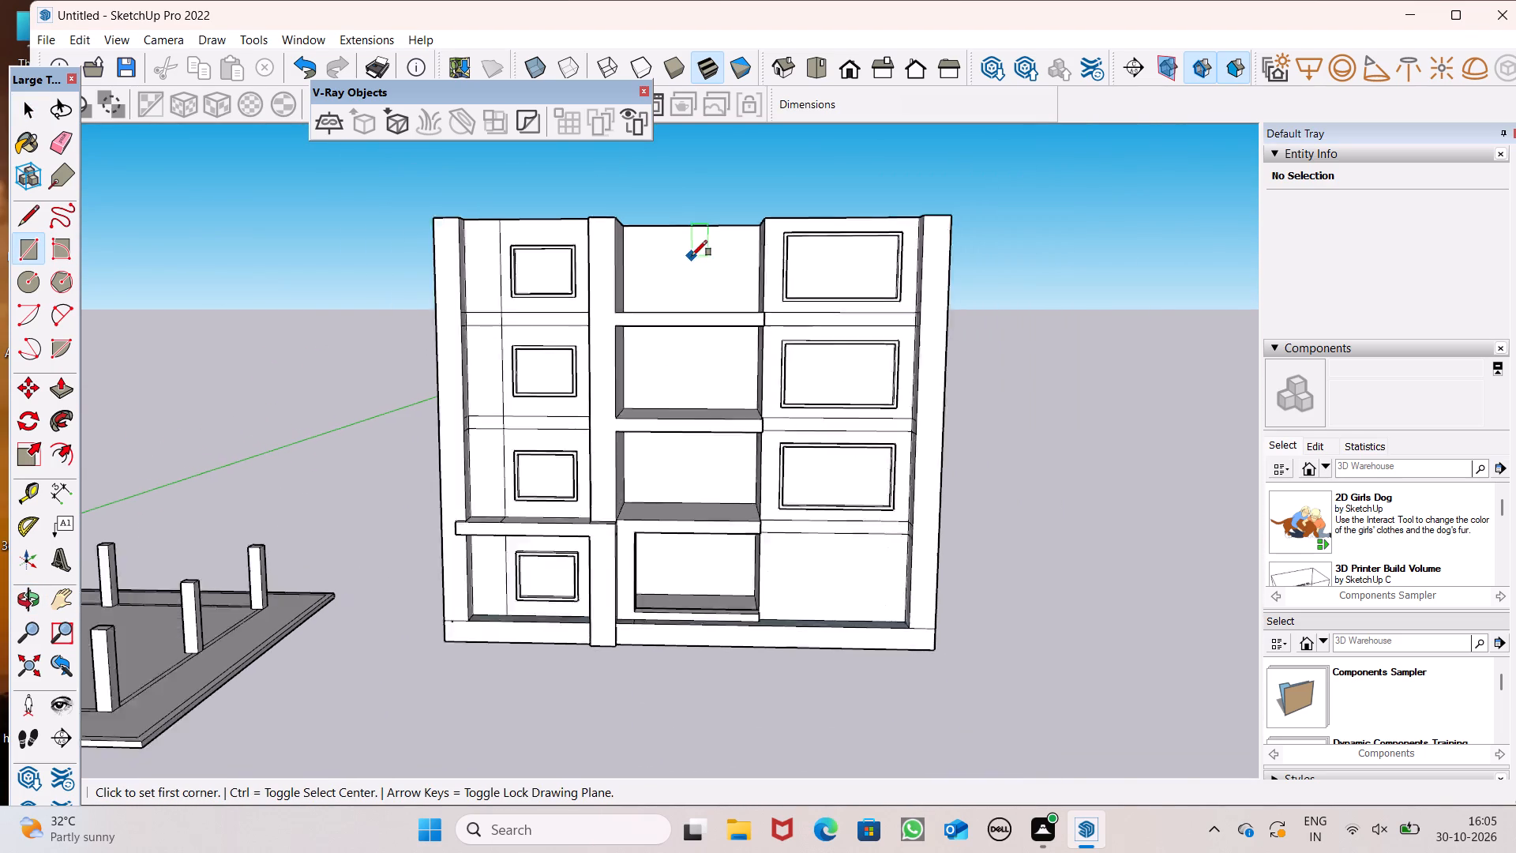
{"action": "scroll", "coordinate": [692, 256], "scroll_direction": "up", "scroll_amount": 5}
{"action": "scroll", "coordinate": [692, 230], "scroll_direction": "down", "scroll_amount": 7}
{"action": "scroll", "coordinate": [670, 628], "scroll_direction": "up", "scroll_amount": 3}
{"action": "scroll", "coordinate": [696, 530], "scroll_direction": "up", "scroll_amount": 8}
{"action": "scroll", "coordinate": [695, 530], "scroll_direction": "down", "scroll_amount": 3}
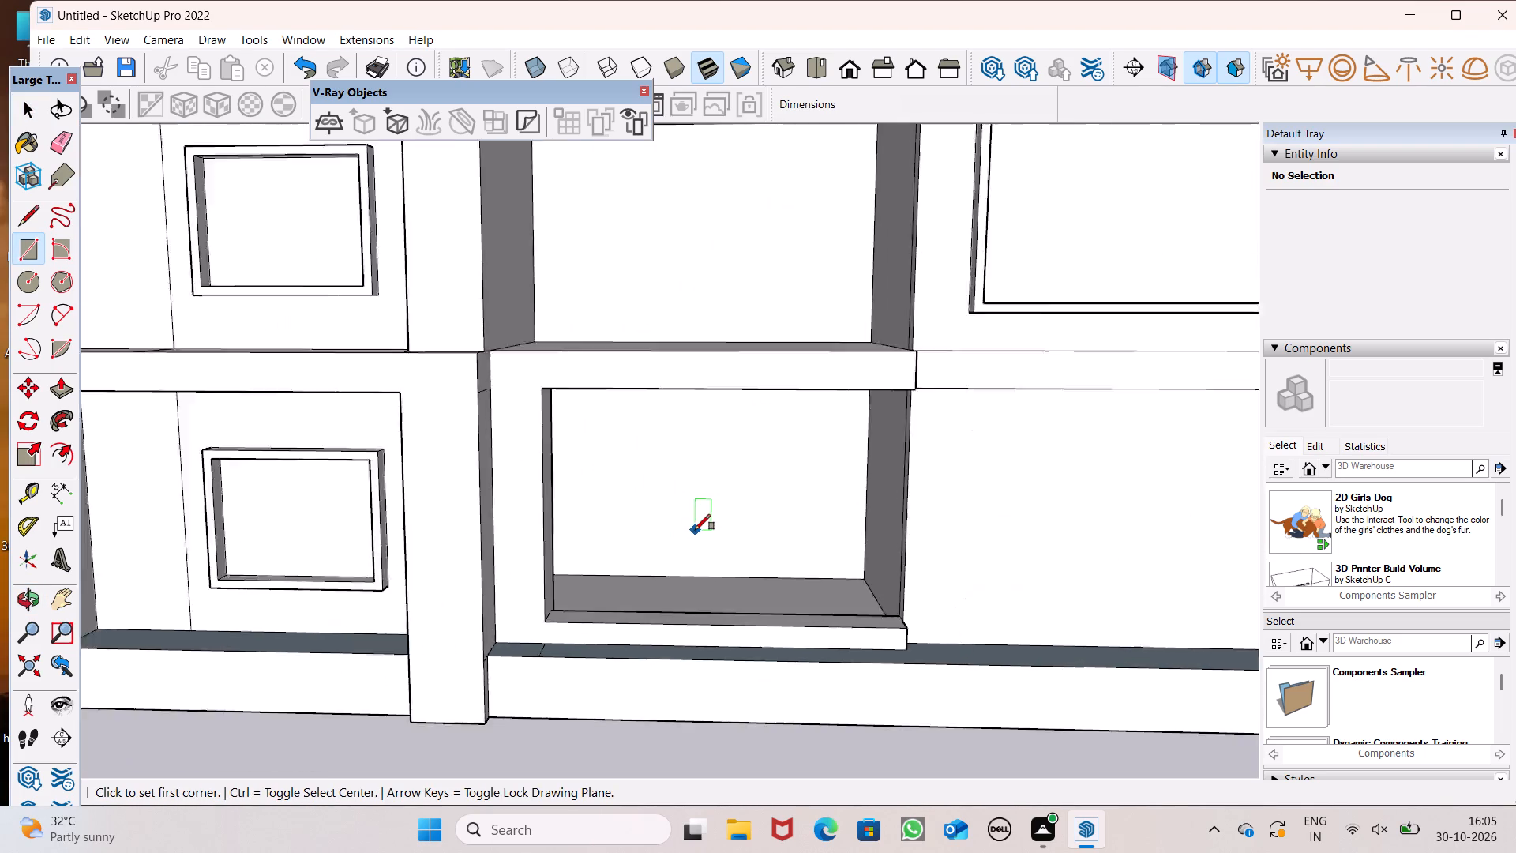
{"action": "scroll", "coordinate": [695, 530], "scroll_direction": "down", "scroll_amount": 3}
{"action": "middle_click_drag", "start_coordinate": [677, 573], "coordinate": [677, 520]}
{"action": "scroll", "coordinate": [677, 522], "scroll_direction": "up", "scroll_amount": 4}
{"action": "scroll", "coordinate": [658, 560], "scroll_direction": "down", "scroll_amount": 1}
{"action": "scroll", "coordinate": [658, 560], "scroll_direction": "up", "scroll_amount": 1}
{"action": "scroll", "coordinate": [695, 384], "scroll_direction": "down", "scroll_amount": 6}
{"action": "middle_click_drag", "start_coordinate": [692, 574], "coordinate": [692, 614]}
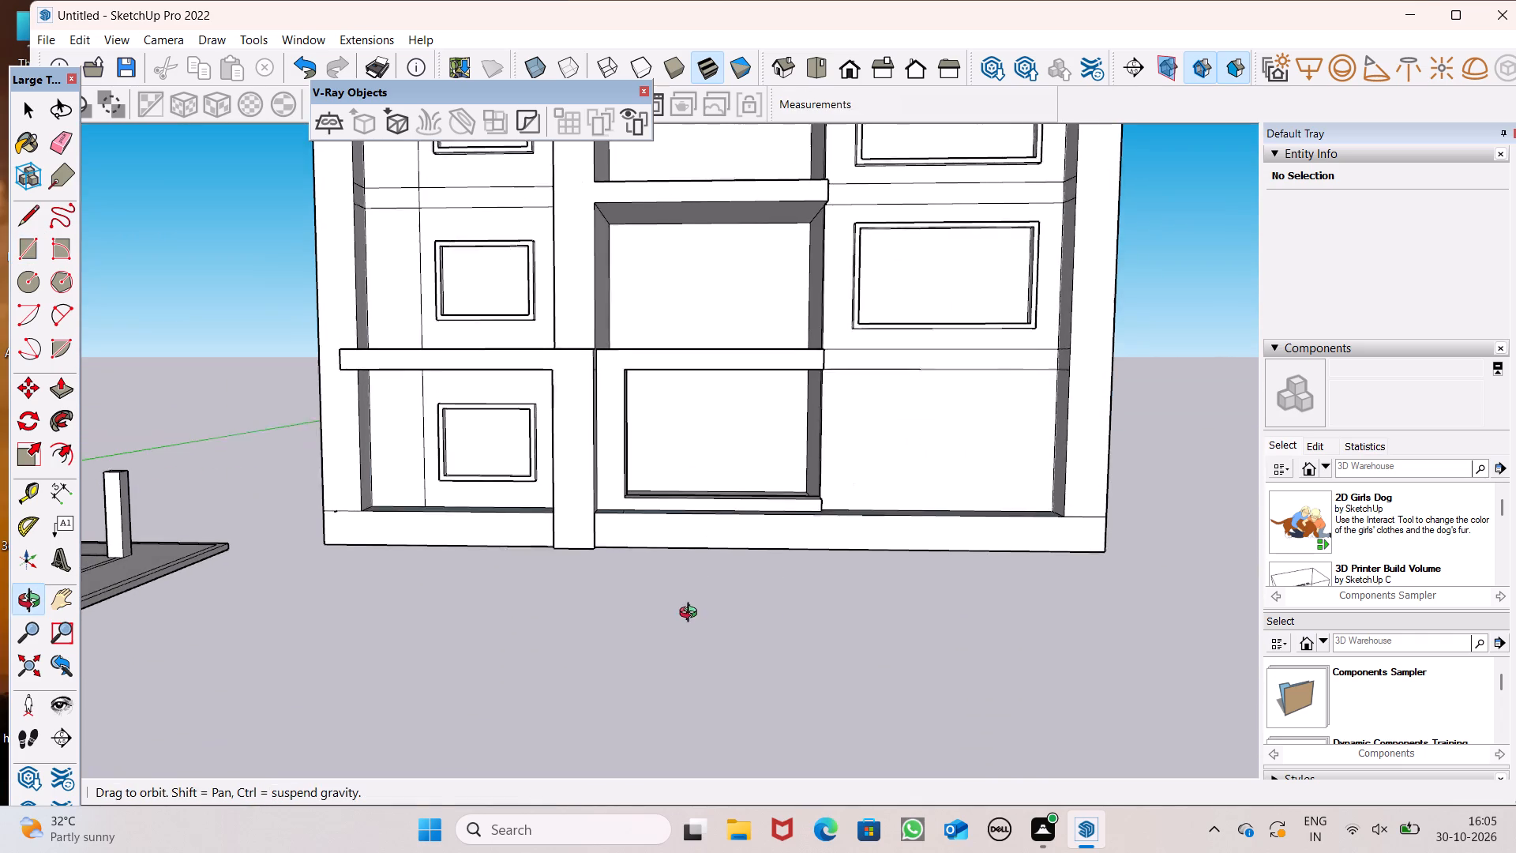
{"action": "middle_click_drag", "start_coordinate": [692, 614], "coordinate": [687, 617]}
{"action": "scroll", "coordinate": [706, 356], "scroll_direction": "down", "scroll_amount": 3}
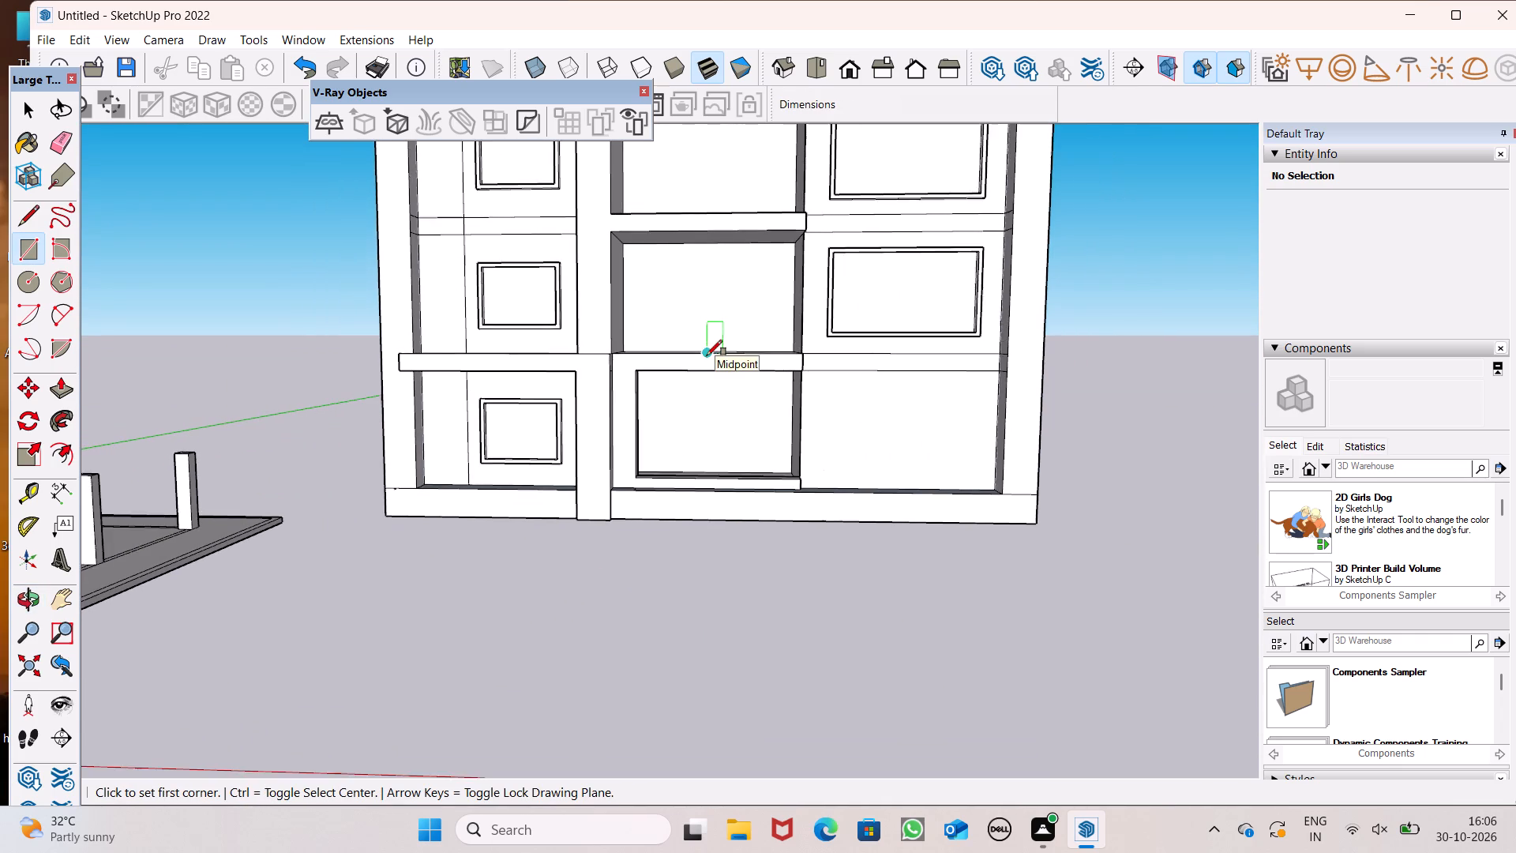
{"action": "scroll", "coordinate": [722, 476], "scroll_direction": "up", "scroll_amount": 6}
{"action": "scroll", "coordinate": [700, 341], "scroll_direction": "down", "scroll_amount": 5}
{"action": "middle_click_drag", "start_coordinate": [691, 498], "coordinate": [699, 589]}
{"action": "scroll", "coordinate": [698, 588], "scroll_direction": "up", "scroll_amount": 3}
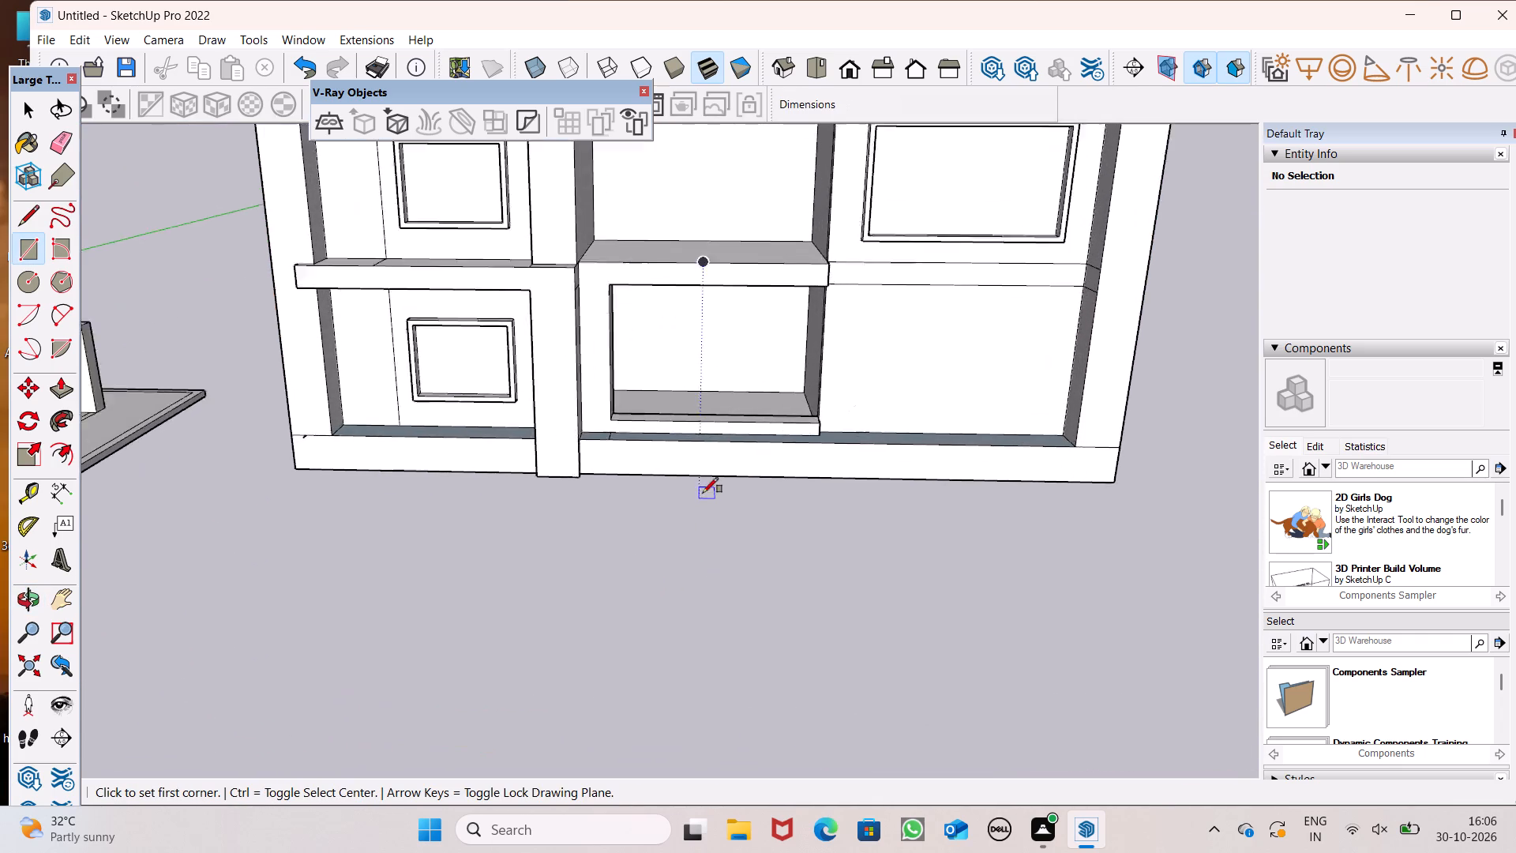
{"action": "scroll", "coordinate": [703, 493], "scroll_direction": "up", "scroll_amount": 2}
{"action": "scroll", "coordinate": [665, 380], "scroll_direction": "up", "scroll_amount": 2}
{"action": "scroll", "coordinate": [650, 388], "scroll_direction": "down", "scroll_amount": 3}
{"action": "middle_click_drag", "start_coordinate": [651, 383], "coordinate": [653, 327]}
{"action": "scroll", "coordinate": [651, 374], "scroll_direction": "up", "scroll_amount": 2}
{"action": "scroll", "coordinate": [671, 416], "scroll_direction": "down", "scroll_amount": 3}
{"action": "scroll", "coordinate": [636, 338], "scroll_direction": "up", "scroll_amount": 2}
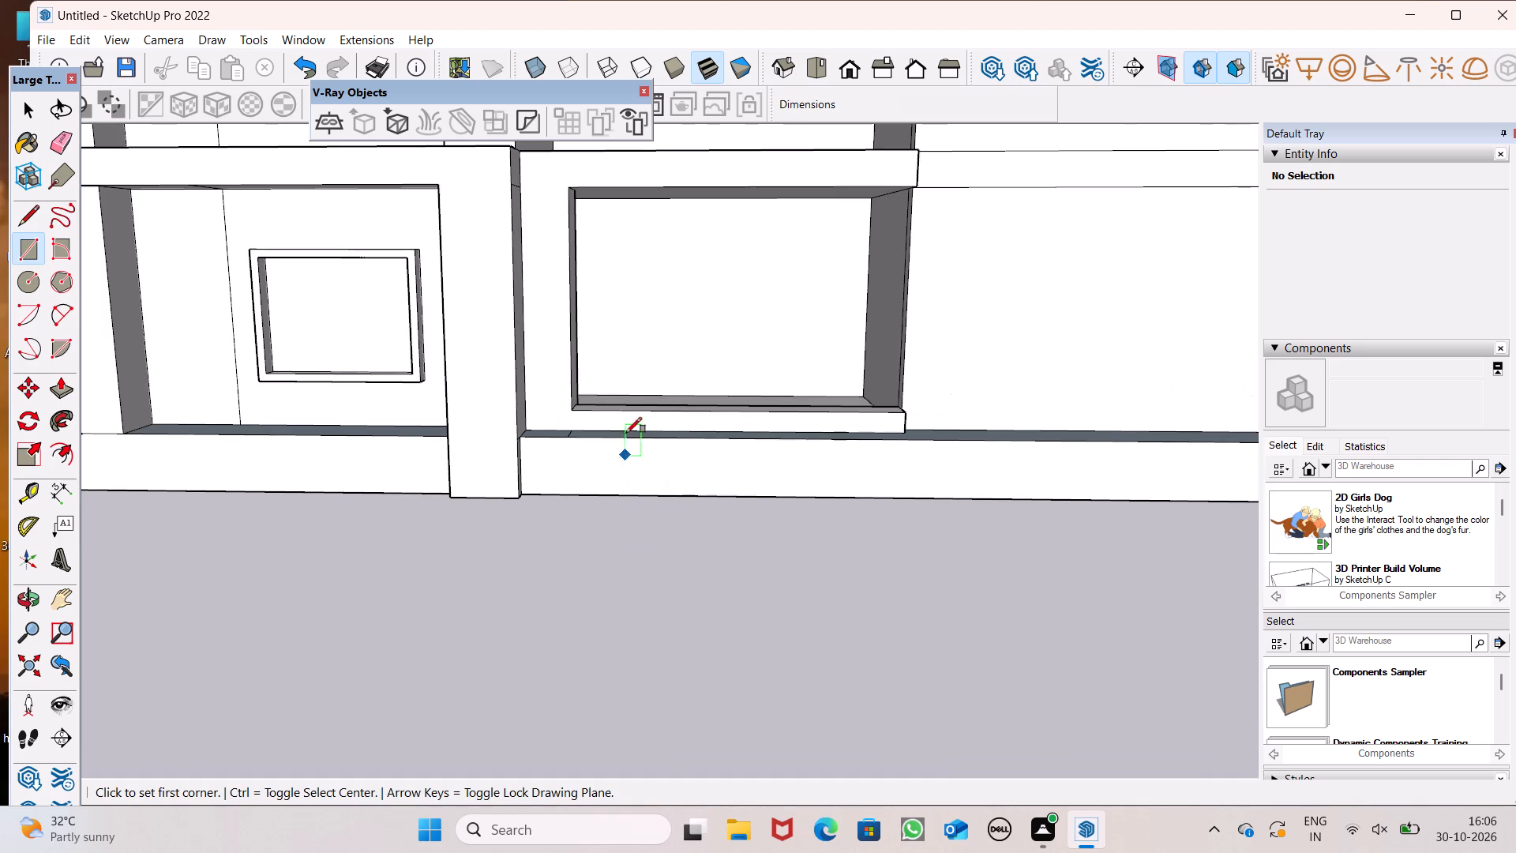
{"action": "scroll", "coordinate": [621, 442], "scroll_direction": "down", "scroll_amount": 5}
{"action": "scroll", "coordinate": [605, 319], "scroll_direction": "up", "scroll_amount": 7}
{"action": "middle_click_drag", "start_coordinate": [667, 453], "coordinate": [665, 426]}
{"action": "scroll", "coordinate": [668, 445], "scroll_direction": "up", "scroll_amount": 1}
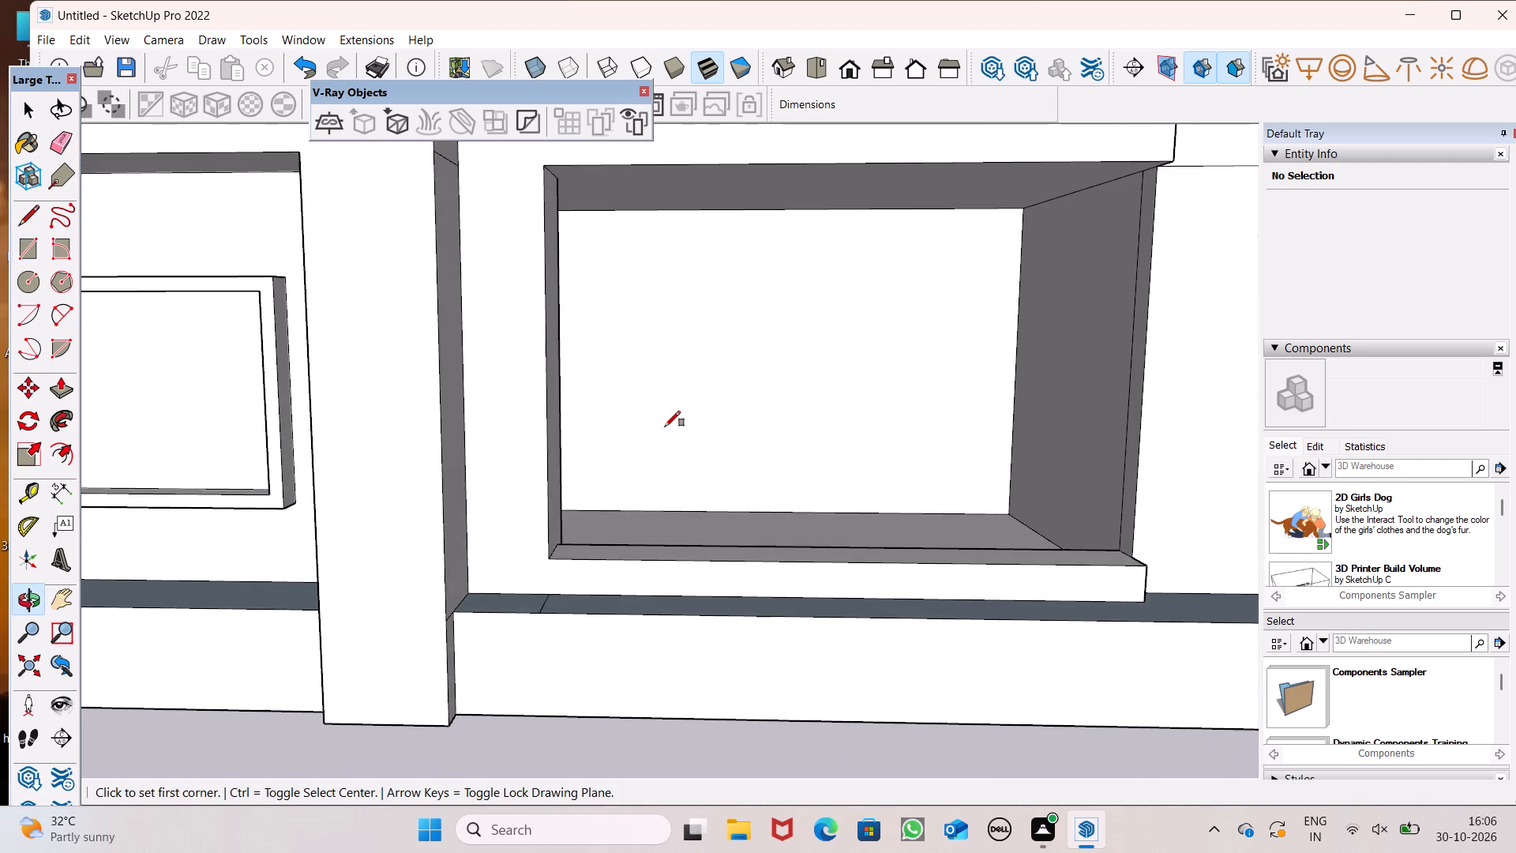
{"action": "scroll", "coordinate": [649, 445], "scroll_direction": "down", "scroll_amount": 3}
{"action": "scroll", "coordinate": [725, 434], "scroll_direction": "up", "scroll_amount": 1}
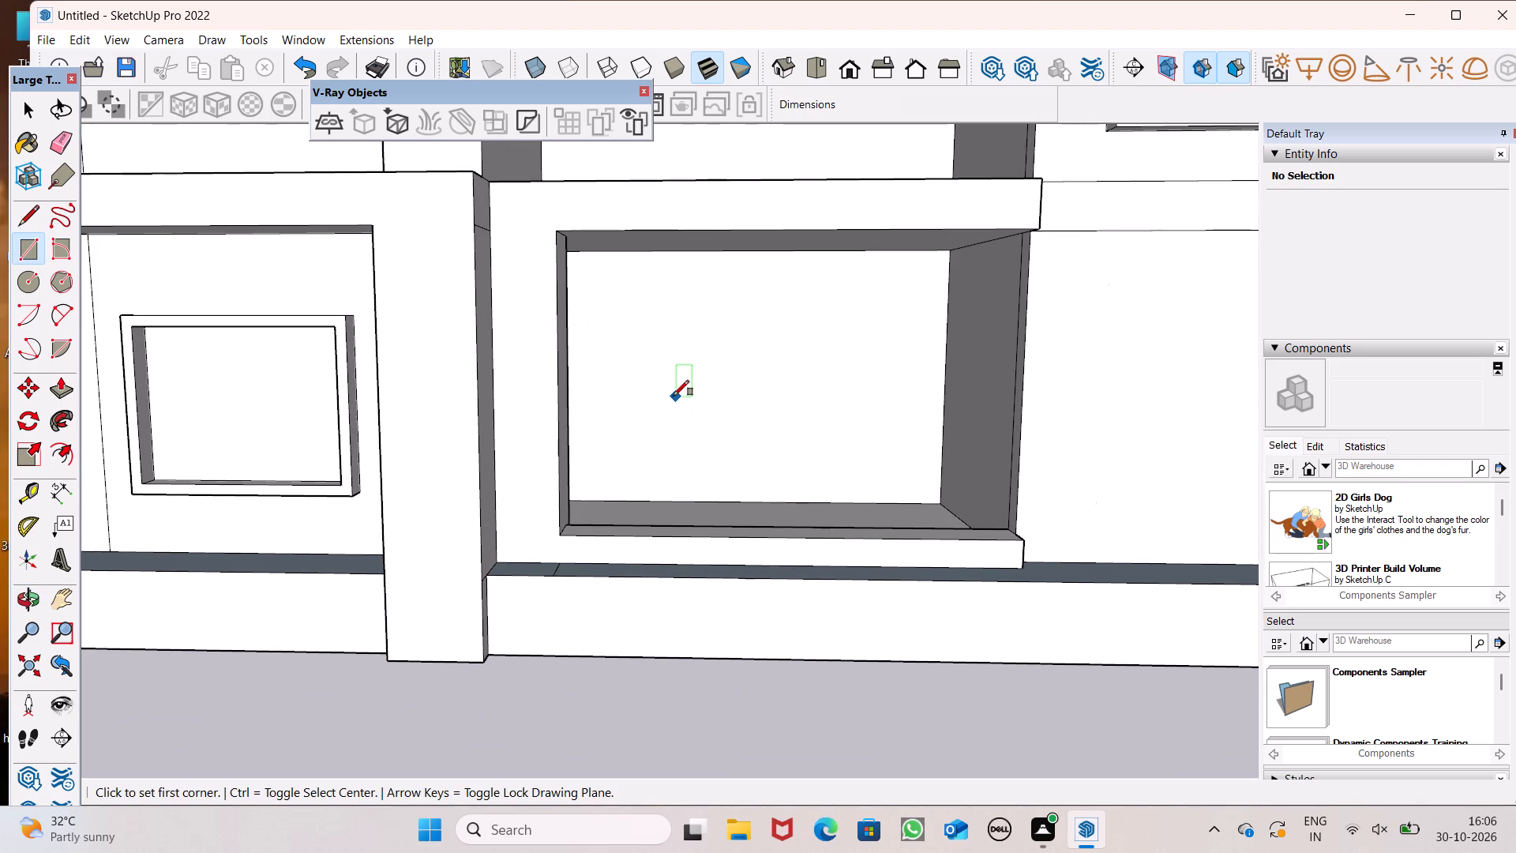
{"action": "scroll", "coordinate": [715, 418], "scroll_direction": "up", "scroll_amount": 2}
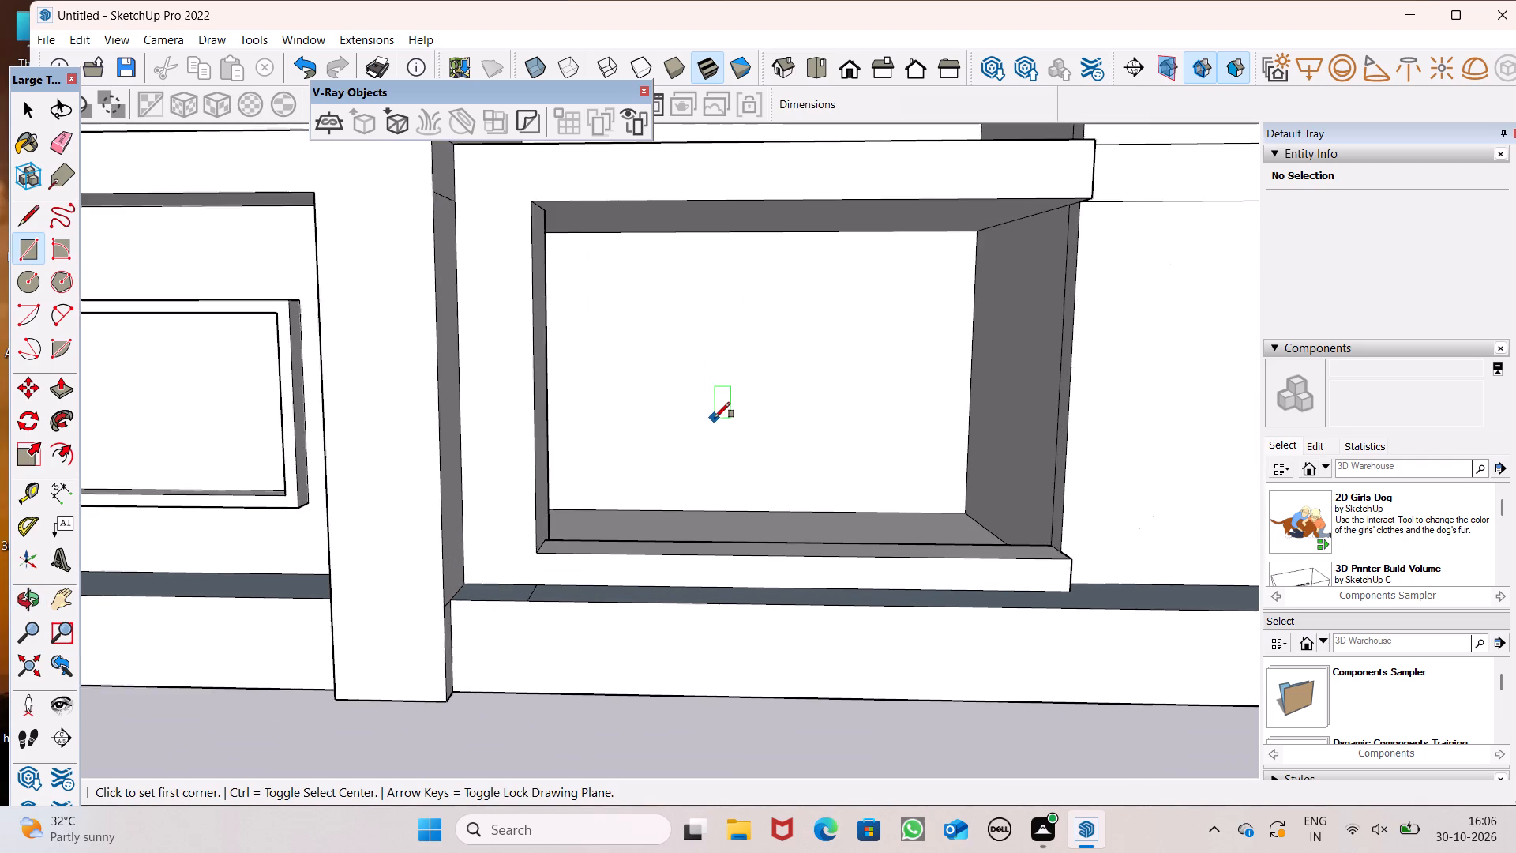
{"action": "scroll", "coordinate": [712, 426], "scroll_direction": "down", "scroll_amount": 3}
{"action": "middle_click_drag", "start_coordinate": [745, 442], "coordinate": [737, 426]}
{"action": "scroll", "coordinate": [723, 419], "scroll_direction": "up", "scroll_amount": 1}
{"action": "scroll", "coordinate": [729, 435], "scroll_direction": "down", "scroll_amount": 2}
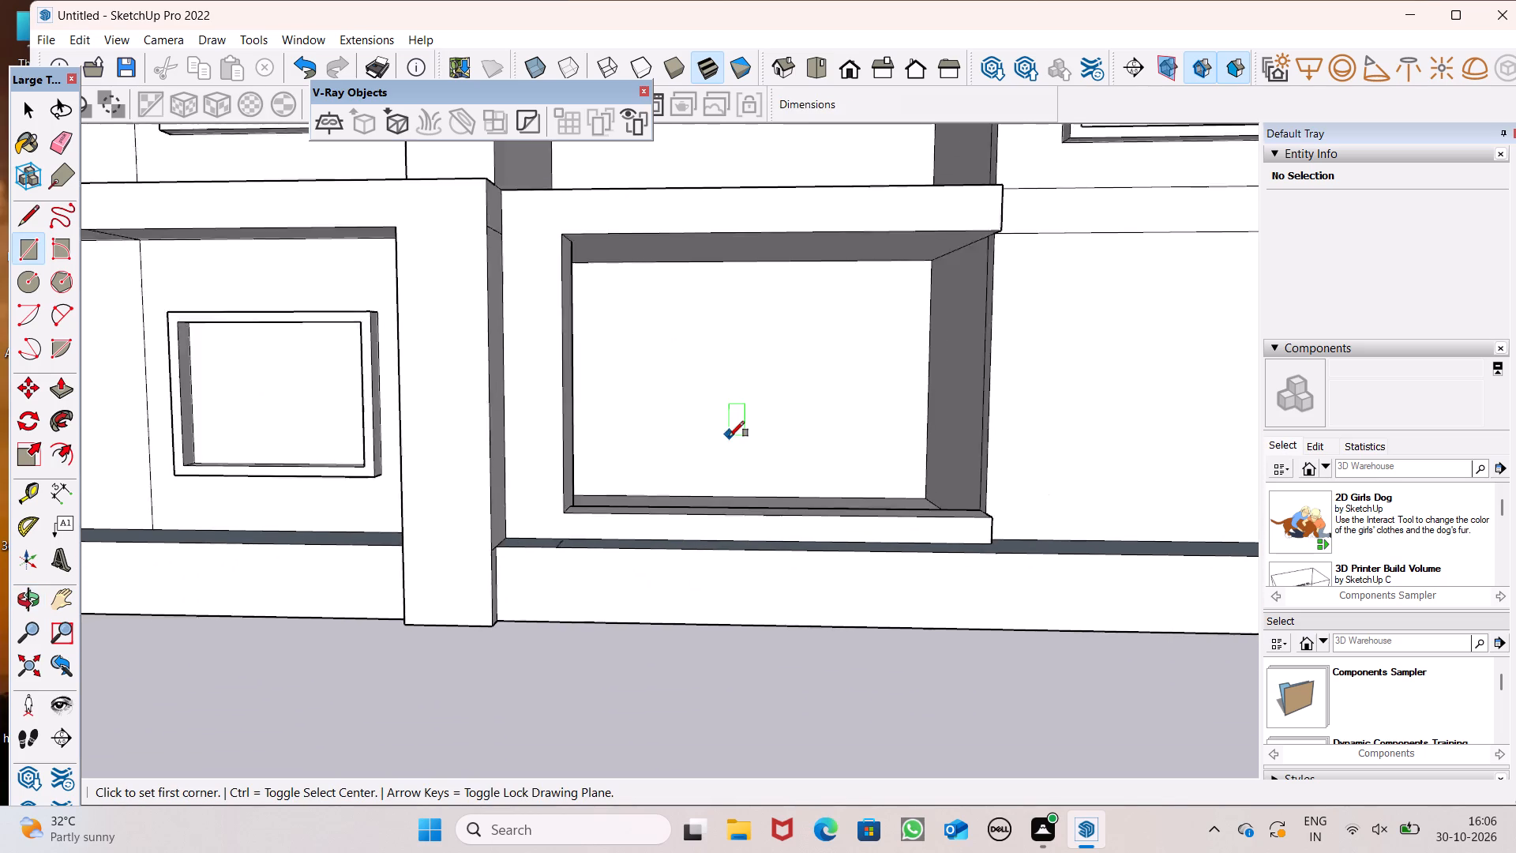
{"action": "middle_click_drag", "start_coordinate": [746, 508], "coordinate": [747, 516]}
{"action": "scroll", "coordinate": [747, 514], "scroll_direction": "up", "scroll_amount": 2}
{"action": "scroll", "coordinate": [692, 429], "scroll_direction": "up", "scroll_amount": 2}
{"action": "scroll", "coordinate": [660, 456], "scroll_direction": "down", "scroll_amount": 4}
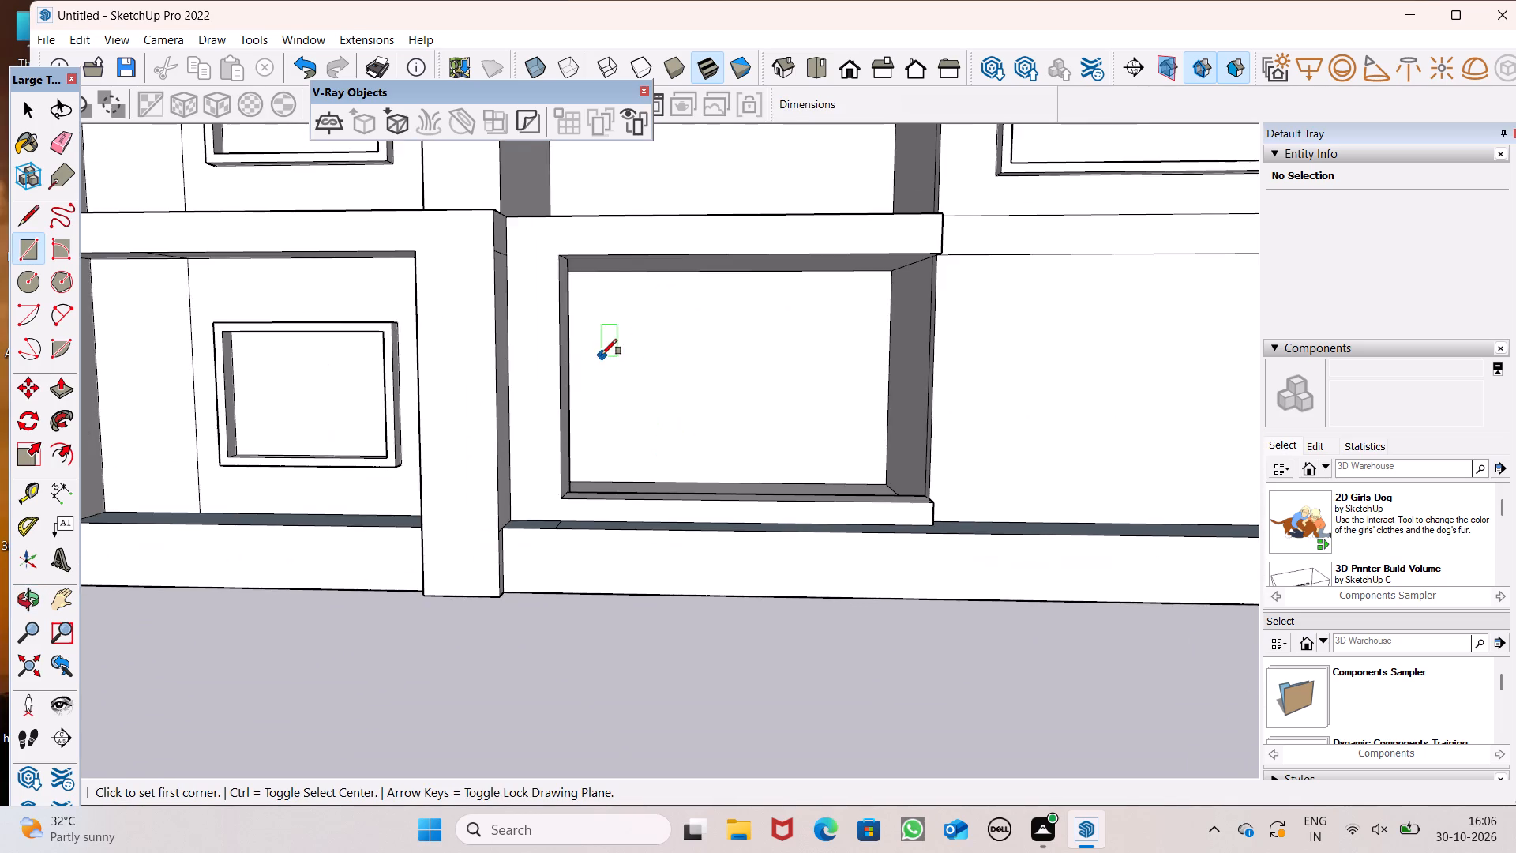
{"action": "scroll", "coordinate": [602, 333], "scroll_direction": "up", "scroll_amount": 3}
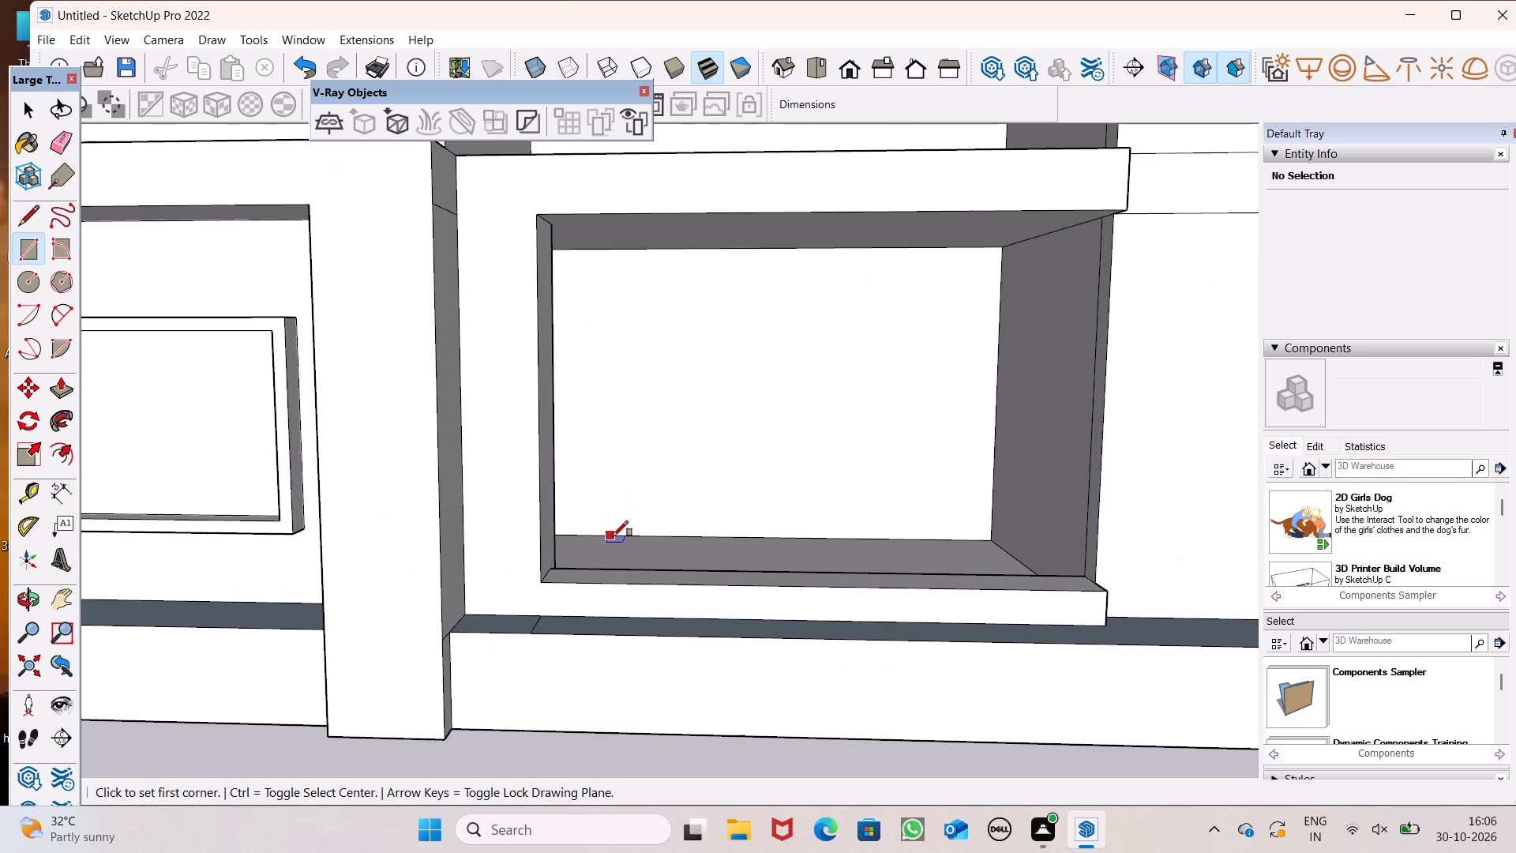
{"action": "left_click", "coordinate": [635, 534]}
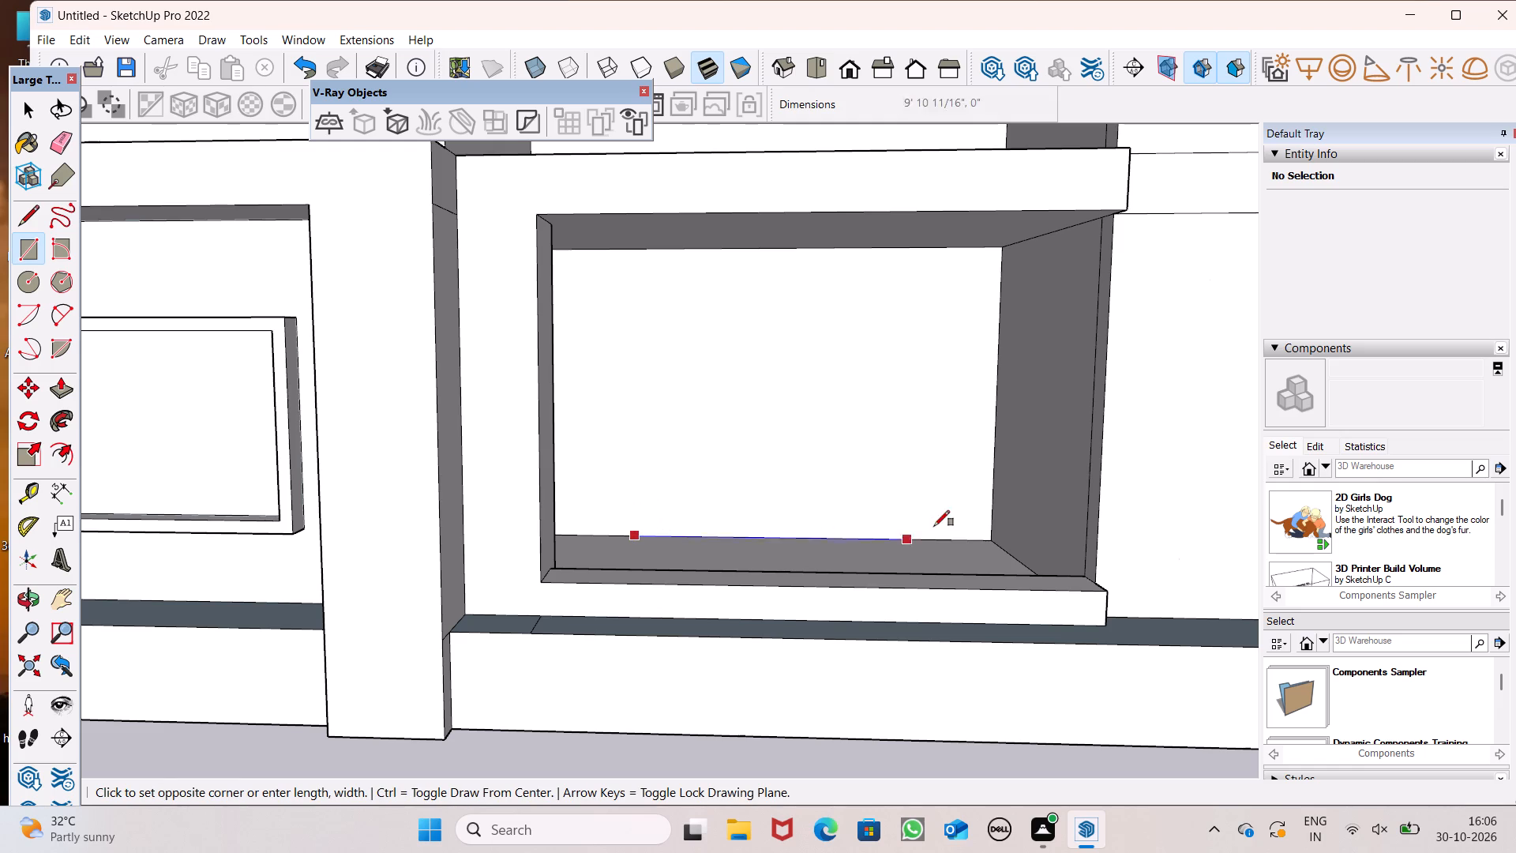
{"action": "left_click", "coordinate": [918, 302]}
{"action": "key", "text": "space"}
Copy the rectangle with its face and edges about 11' 5" up onto the second-storey recess's back wall.
{"action": "scroll", "coordinate": [874, 363], "scroll_direction": "down", "scroll_amount": 4}
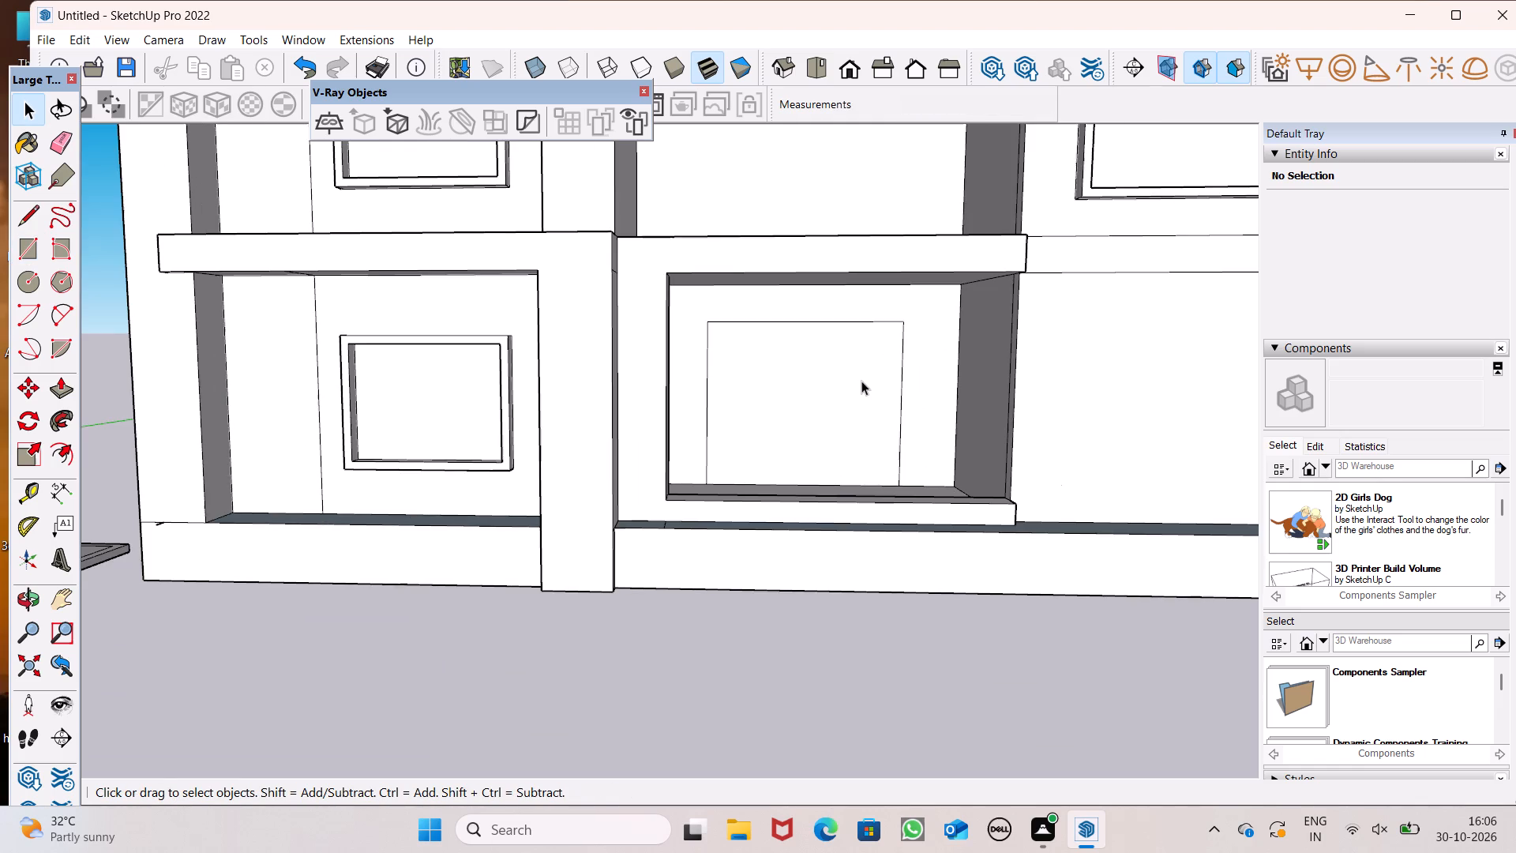
{"action": "double_click", "coordinate": [861, 379]}
{"action": "scroll", "coordinate": [822, 516], "scroll_direction": "down", "scroll_amount": 15}
{"action": "scroll", "coordinate": [813, 433], "scroll_direction": "up", "scroll_amount": 6}
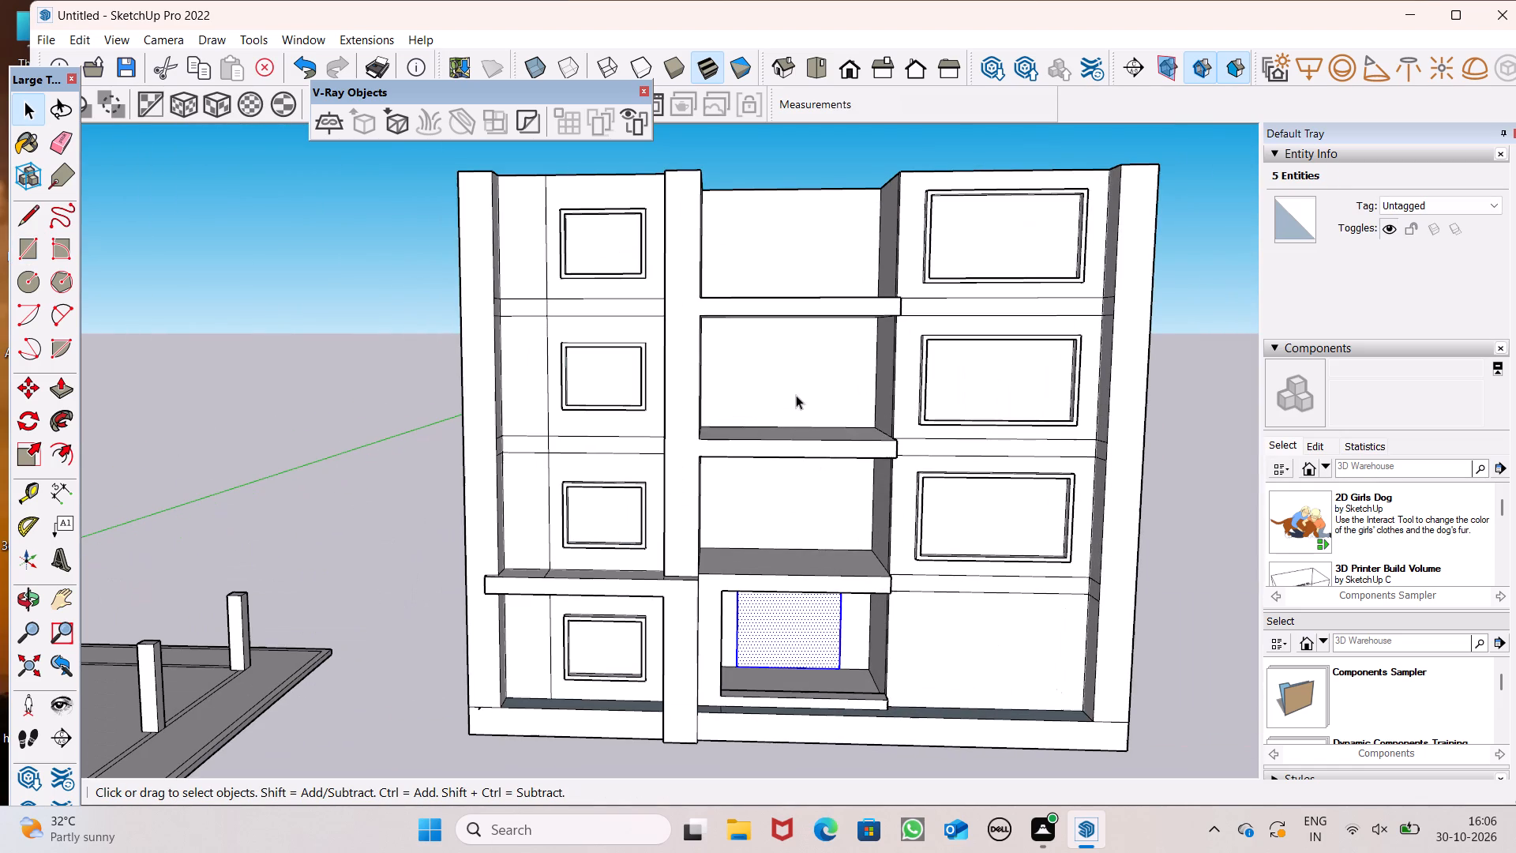
{"action": "key", "text": "m"}
{"action": "key", "text": "Return"}
{"action": "scroll", "coordinate": [803, 723], "scroll_direction": "down", "scroll_amount": 5}
{"action": "scroll", "coordinate": [779, 554], "scroll_direction": "up", "scroll_amount": 3}
{"action": "scroll", "coordinate": [781, 519], "scroll_direction": "down", "scroll_amount": 5}
{"action": "scroll", "coordinate": [782, 693], "scroll_direction": "up", "scroll_amount": 3}
{"action": "left_click_drag", "start_coordinate": [794, 649], "coordinate": [794, 561]}
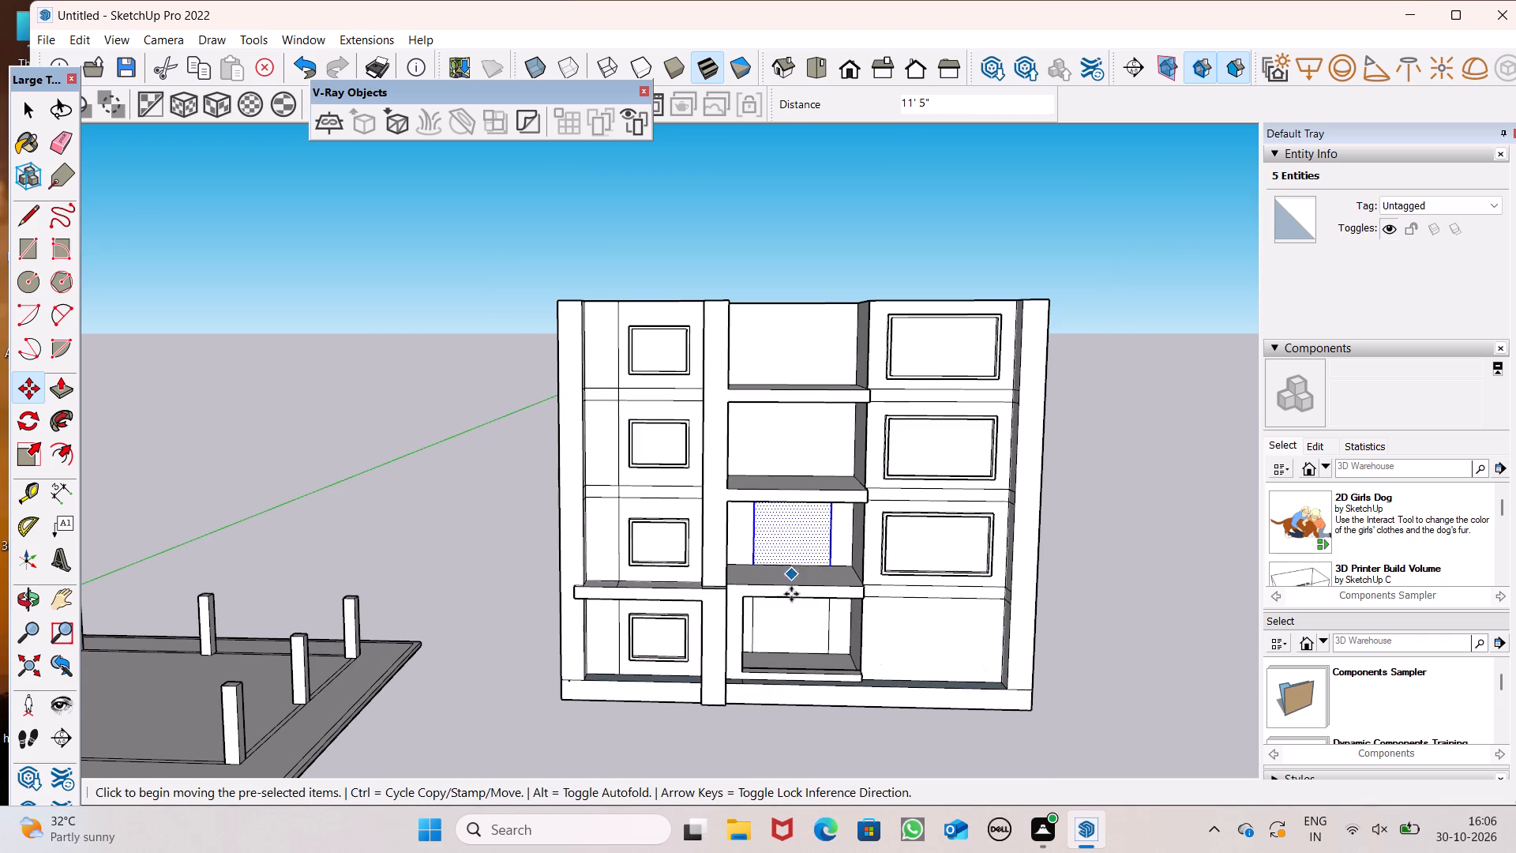
Copy the second-storey rectangle about 11' 6" up onto the third-storey recess's back wall.
{"action": "scroll", "coordinate": [790, 650], "scroll_direction": "down", "scroll_amount": 5}
{"action": "scroll", "coordinate": [786, 597], "scroll_direction": "up", "scroll_amount": 7}
{"action": "middle_click_drag", "start_coordinate": [808, 633], "coordinate": [807, 525]}
{"action": "scroll", "coordinate": [807, 525], "scroll_direction": "up", "scroll_amount": 1}
{"action": "scroll", "coordinate": [798, 607], "scroll_direction": "down", "scroll_amount": 6}
{"action": "middle_click_drag", "start_coordinate": [789, 644], "coordinate": [795, 690]}
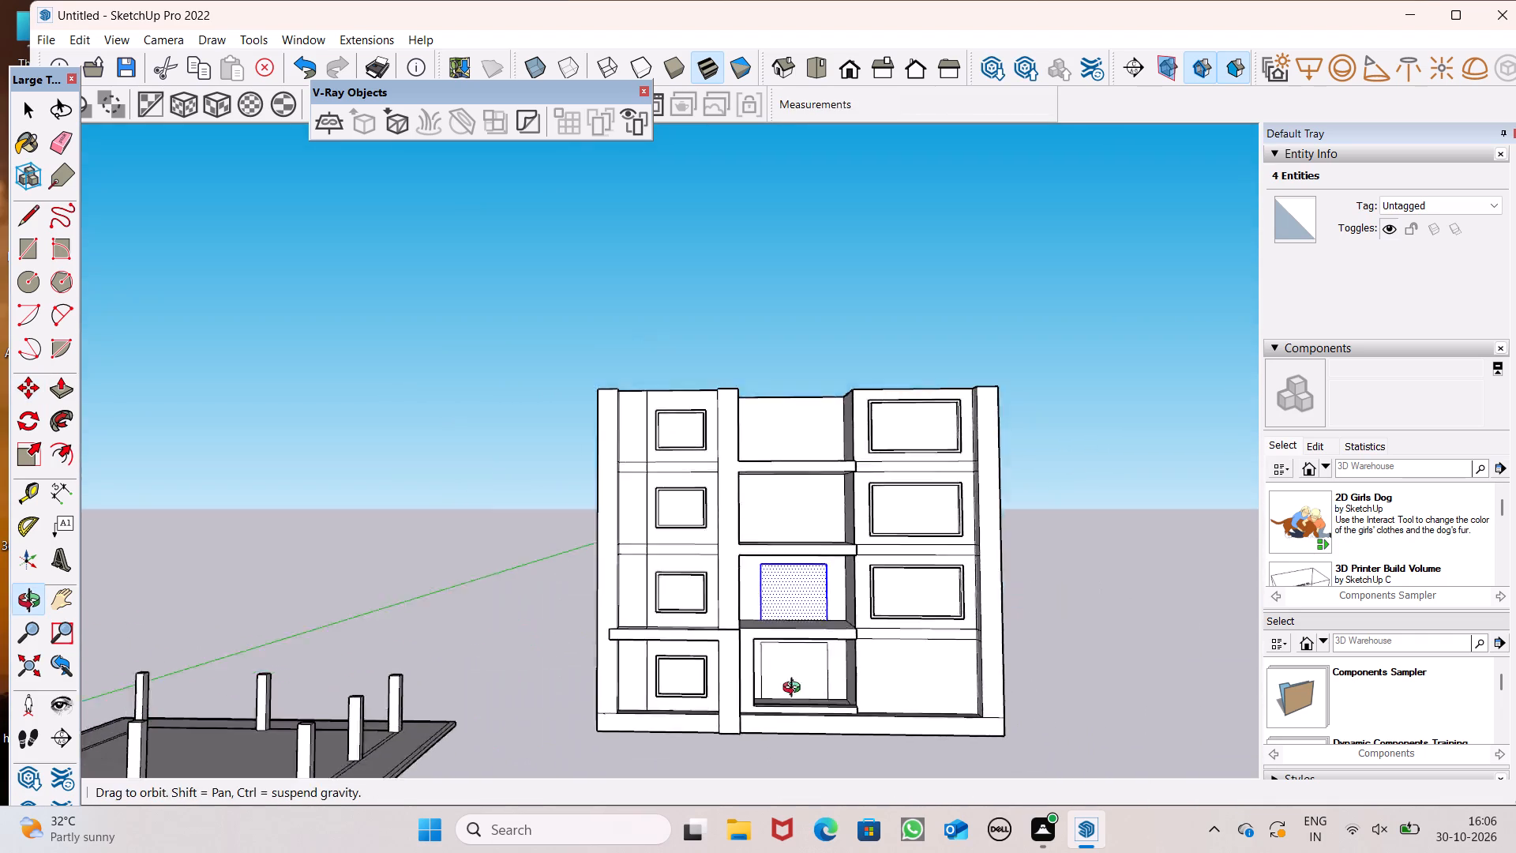
{"action": "middle_click_drag", "start_coordinate": [795, 690], "coordinate": [796, 768]}
{"action": "scroll", "coordinate": [857, 448], "scroll_direction": "up", "scroll_amount": 6}
{"action": "scroll", "coordinate": [852, 434], "scroll_direction": "down", "scroll_amount": 5}
{"action": "scroll", "coordinate": [792, 589], "scroll_direction": "up", "scroll_amount": 5}
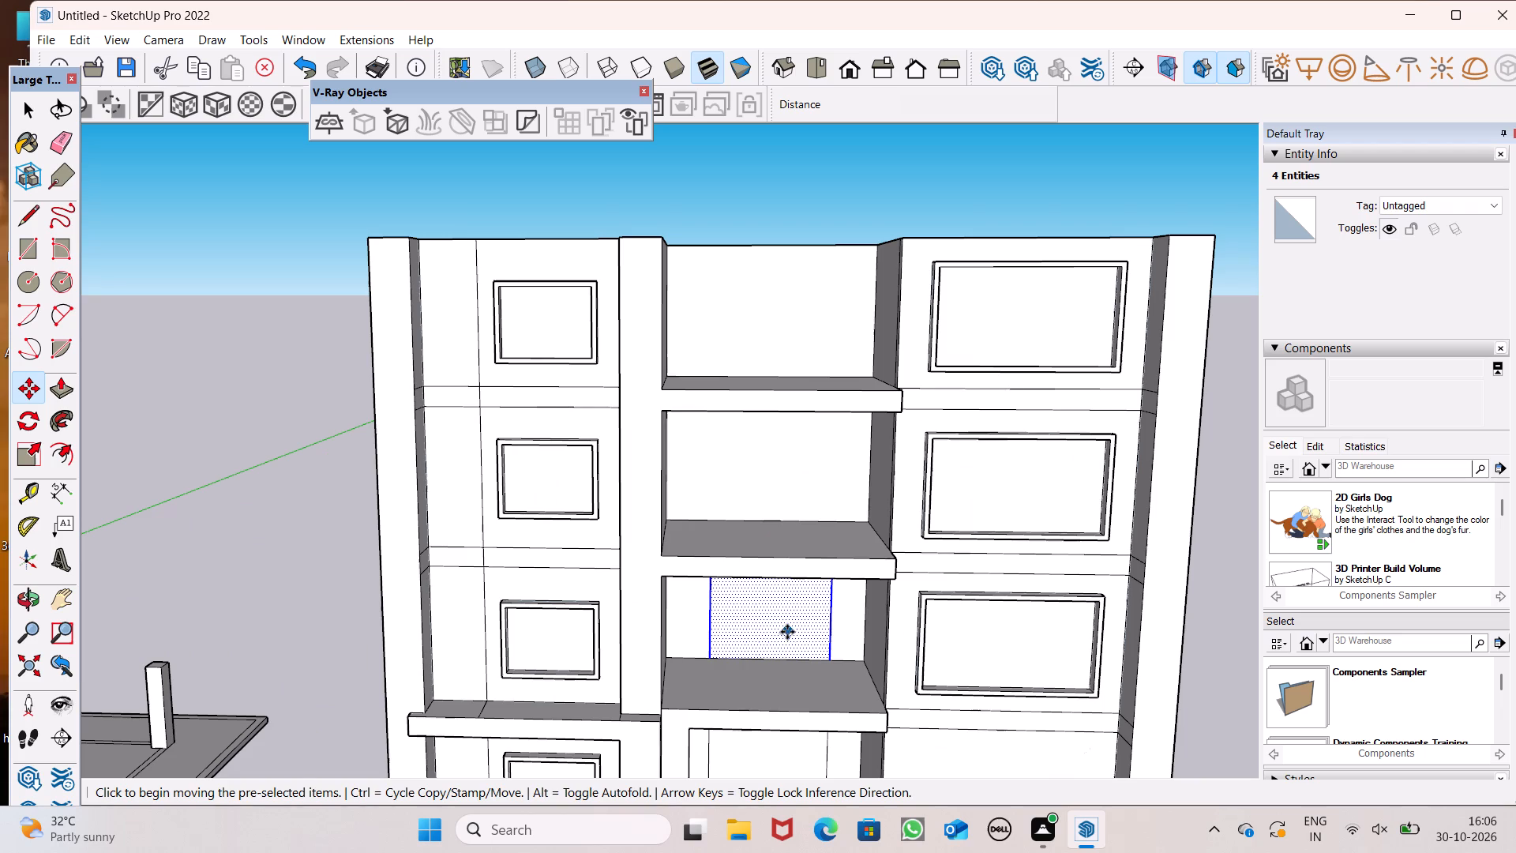
{"action": "left_click_drag", "start_coordinate": [786, 632], "coordinate": [790, 497]}
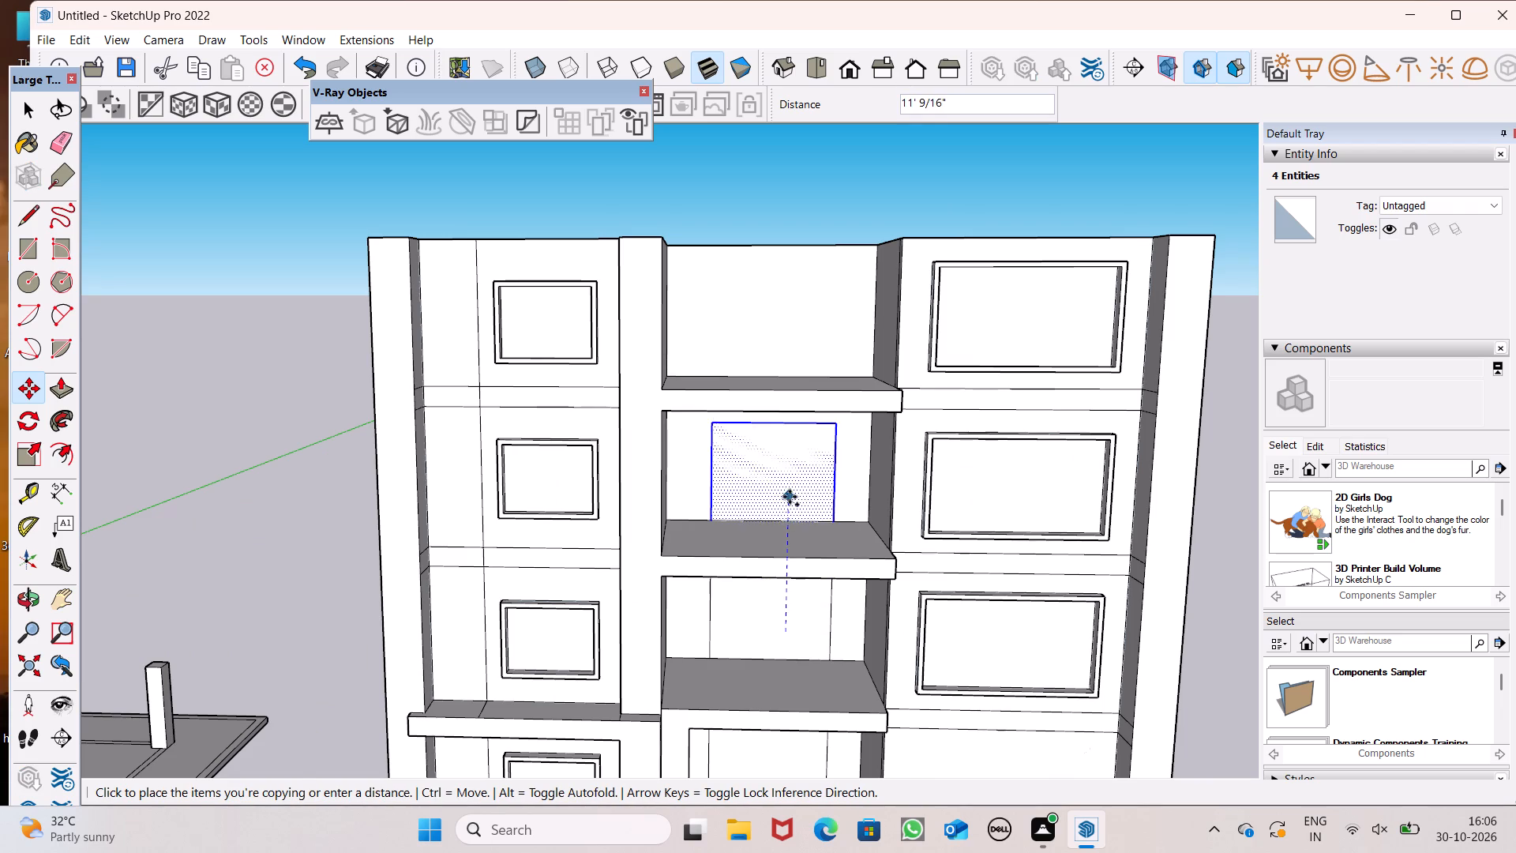
{"action": "left_click_drag", "start_coordinate": [790, 497], "coordinate": [780, 489]}
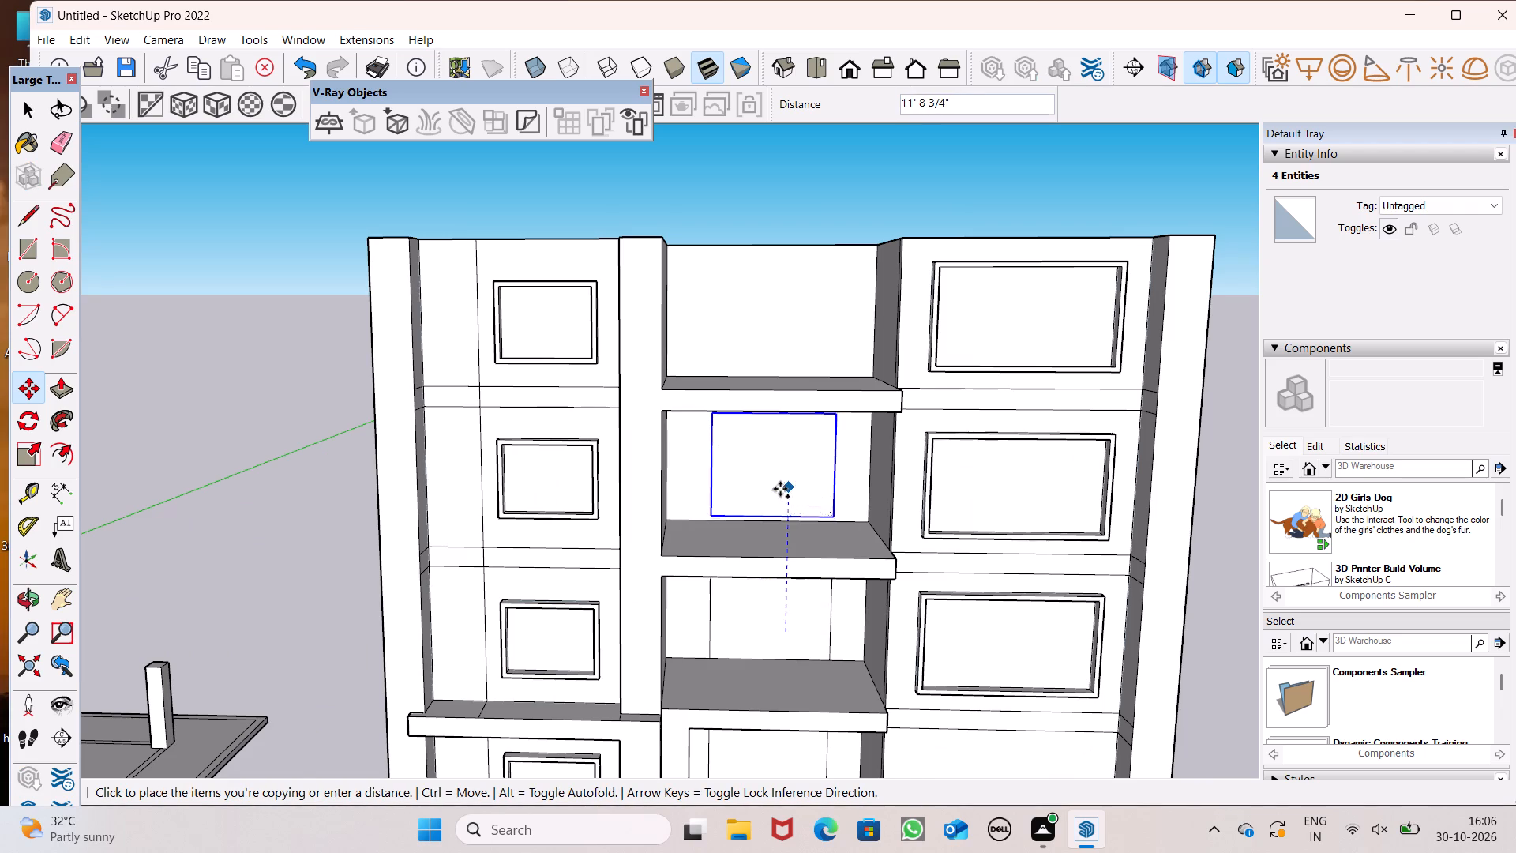
{"action": "left_click_drag", "start_coordinate": [780, 489], "coordinate": [779, 490]}
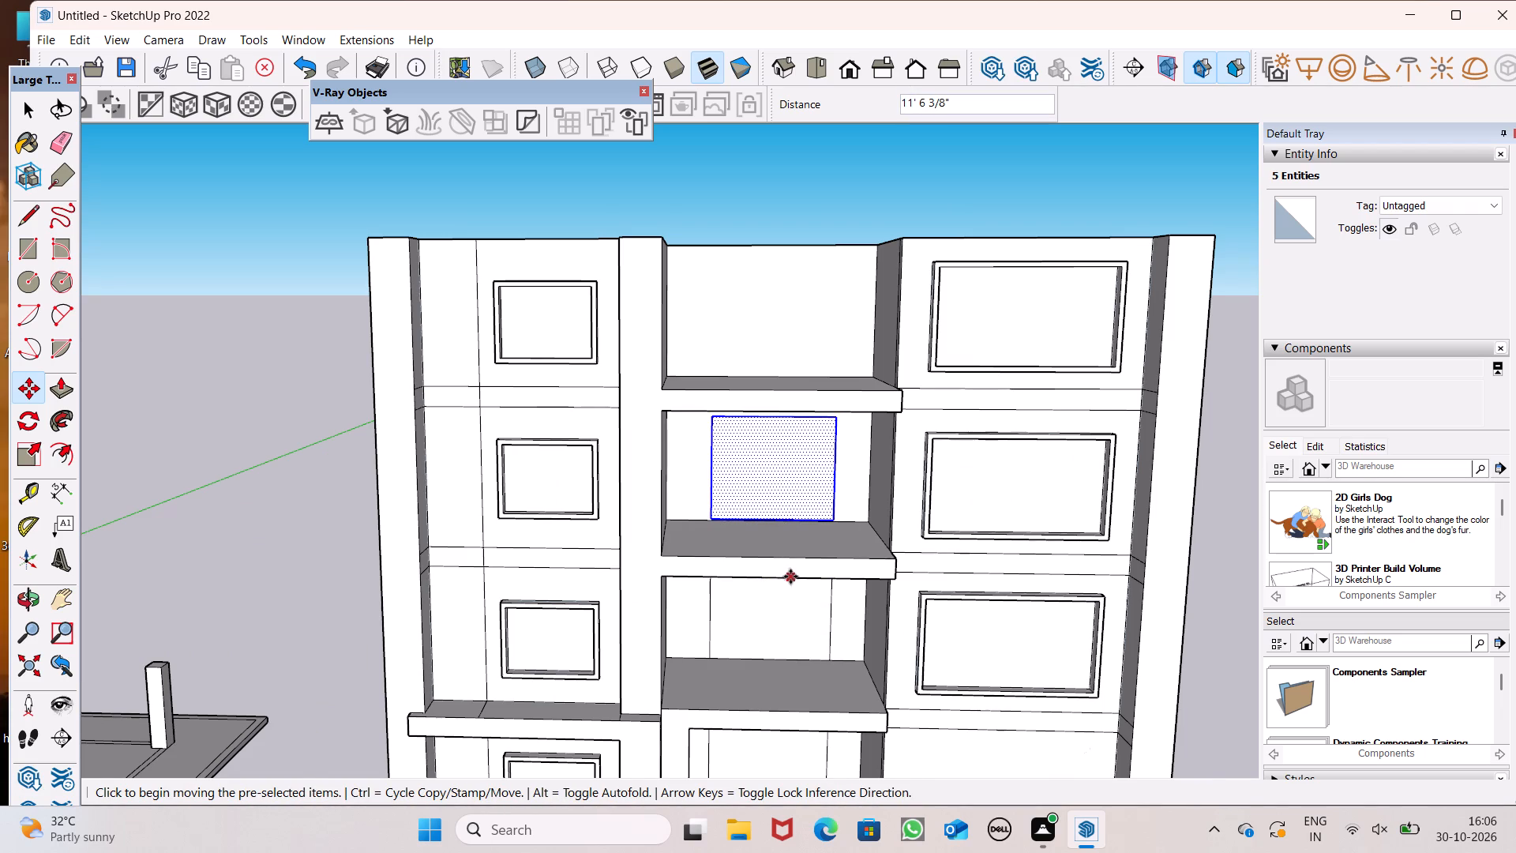
Move the third-storey rectangle about 1 1/2" so its lower edge sits on the recess floor line.
{"action": "scroll", "coordinate": [790, 577], "scroll_direction": "up", "scroll_amount": 7}
{"action": "scroll", "coordinate": [771, 429], "scroll_direction": "up", "scroll_amount": 5}
{"action": "left_click_drag", "start_coordinate": [766, 476], "coordinate": [765, 485]}
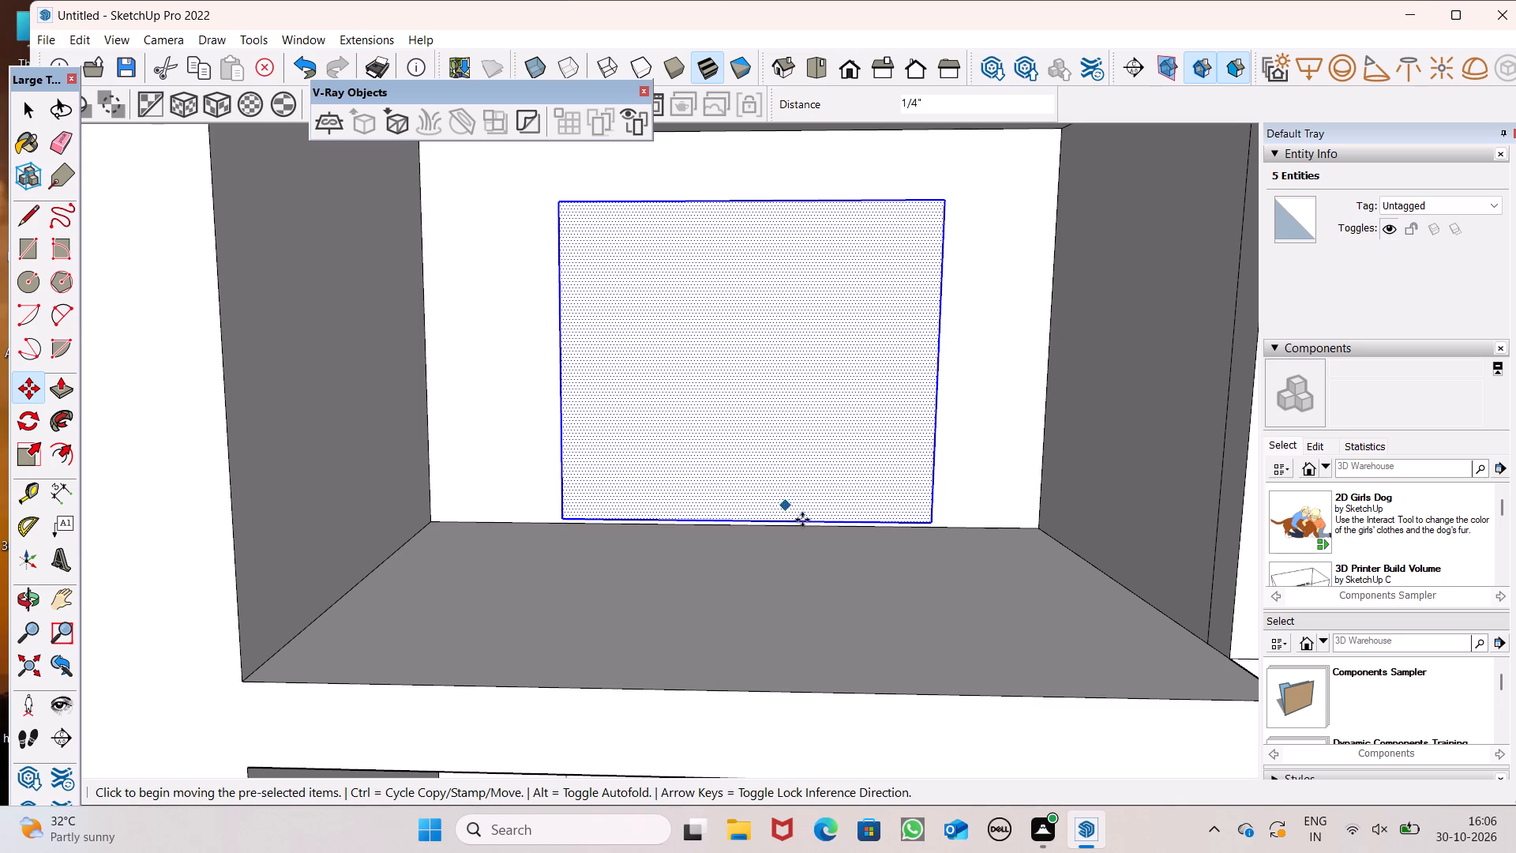
{"action": "scroll", "coordinate": [906, 541], "scroll_direction": "up", "scroll_amount": 20}
{"action": "scroll", "coordinate": [906, 541], "scroll_direction": "up", "scroll_amount": 1}
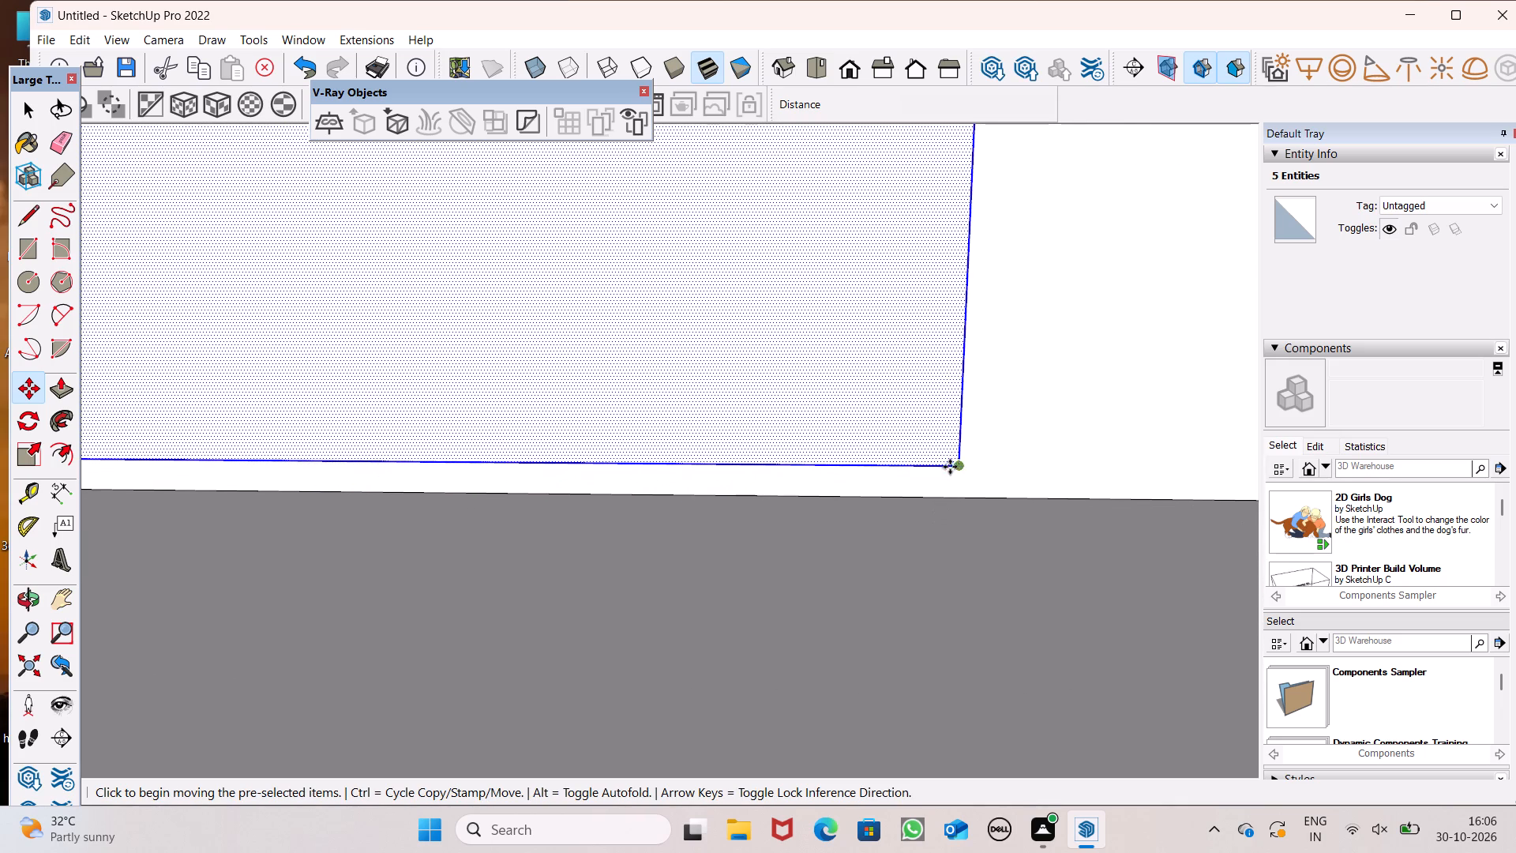
{"action": "left_click_drag", "start_coordinate": [960, 462], "coordinate": [970, 494]}
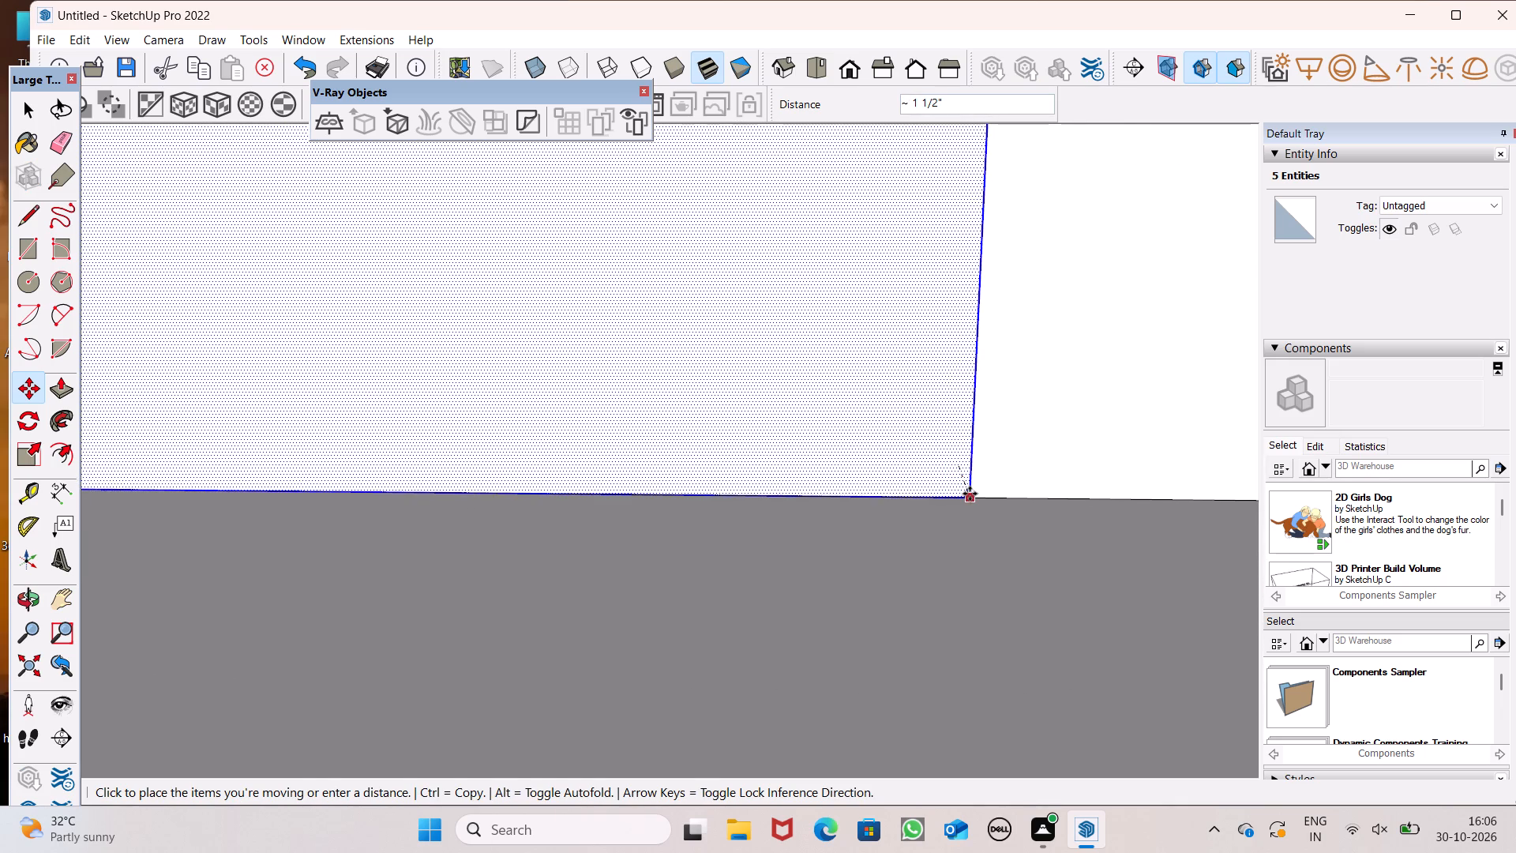
{"action": "left_click_drag", "start_coordinate": [970, 494], "coordinate": [970, 494]}
Copy the third-storey rectangle about 11' 7" up onto the uppermost recess's back wall, and clear the selection.
{"action": "scroll", "coordinate": [899, 421], "scroll_direction": "down", "scroll_amount": 20}
{"action": "scroll", "coordinate": [899, 421], "scroll_direction": "down", "scroll_amount": 17}
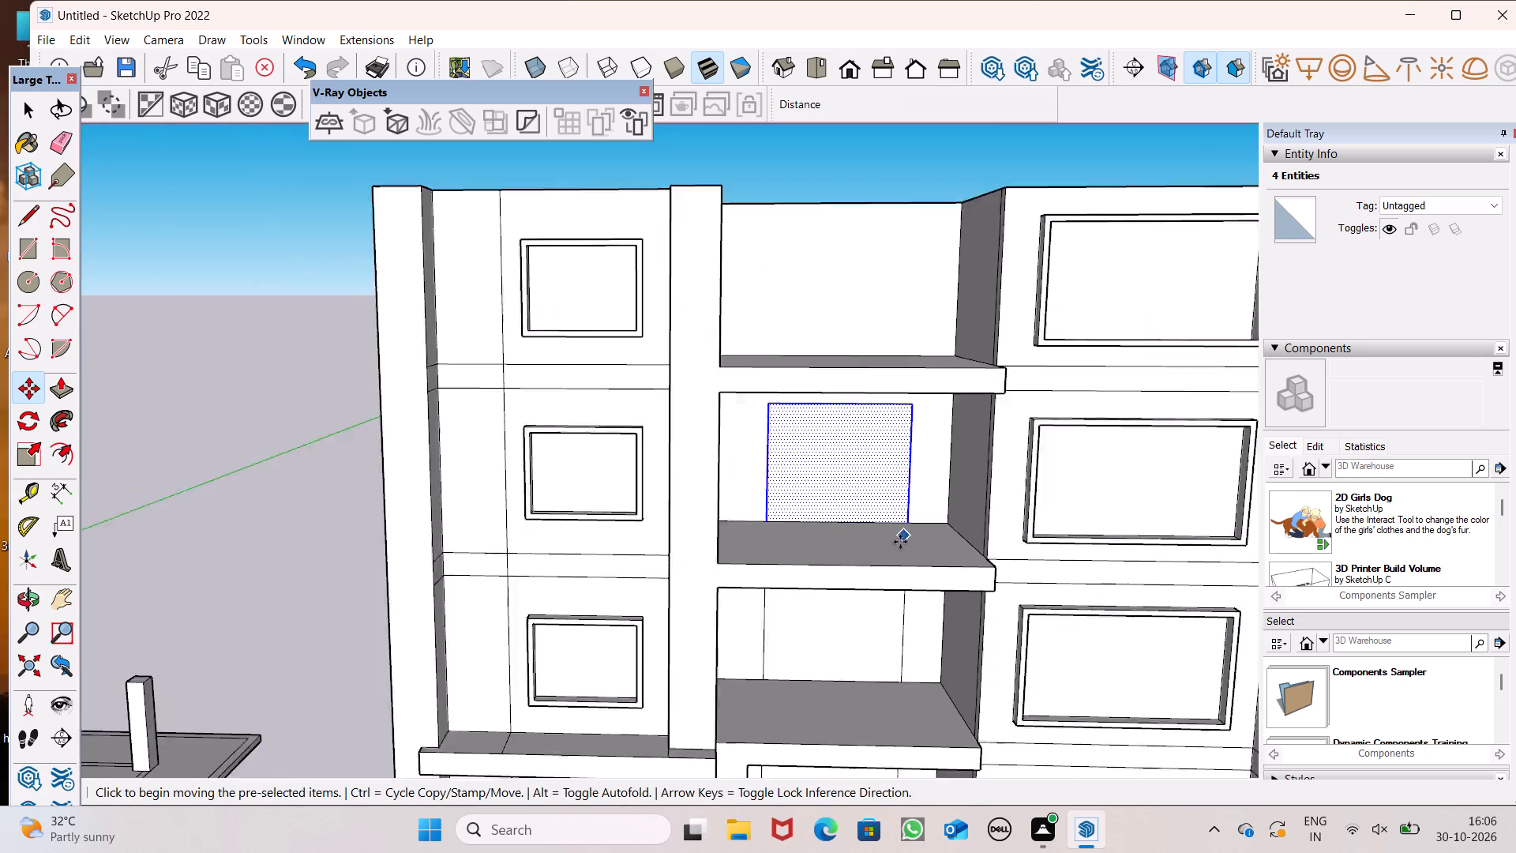
{"action": "scroll", "coordinate": [900, 542], "scroll_direction": "down", "scroll_amount": 1}
{"action": "scroll", "coordinate": [936, 398], "scroll_direction": "up", "scroll_amount": 5}
{"action": "left_click_drag", "start_coordinate": [837, 548], "coordinate": [843, 479]}
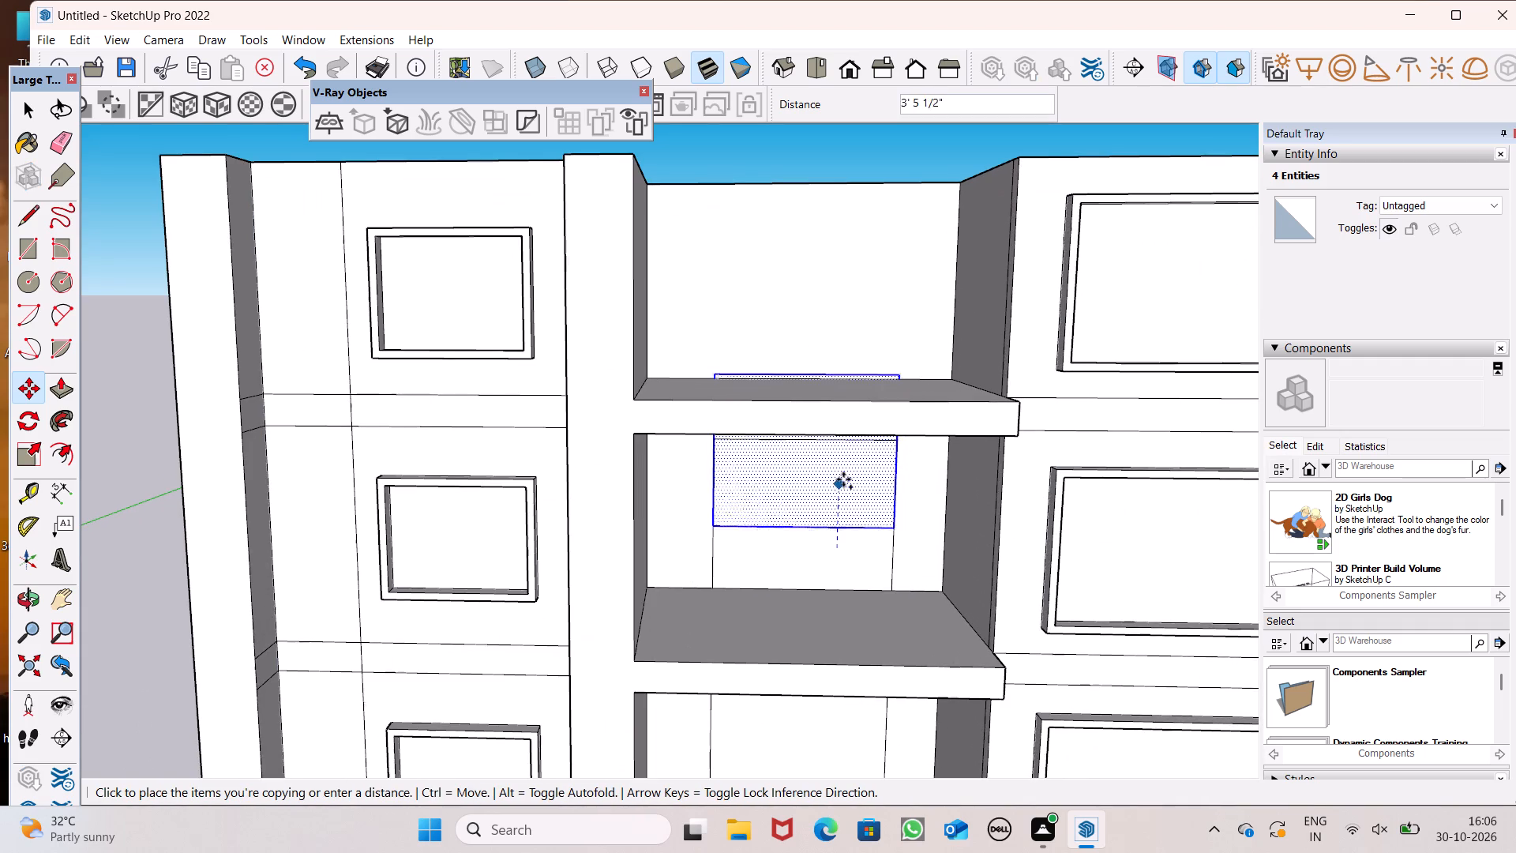
{"action": "left_click_drag", "start_coordinate": [843, 479], "coordinate": [839, 329]}
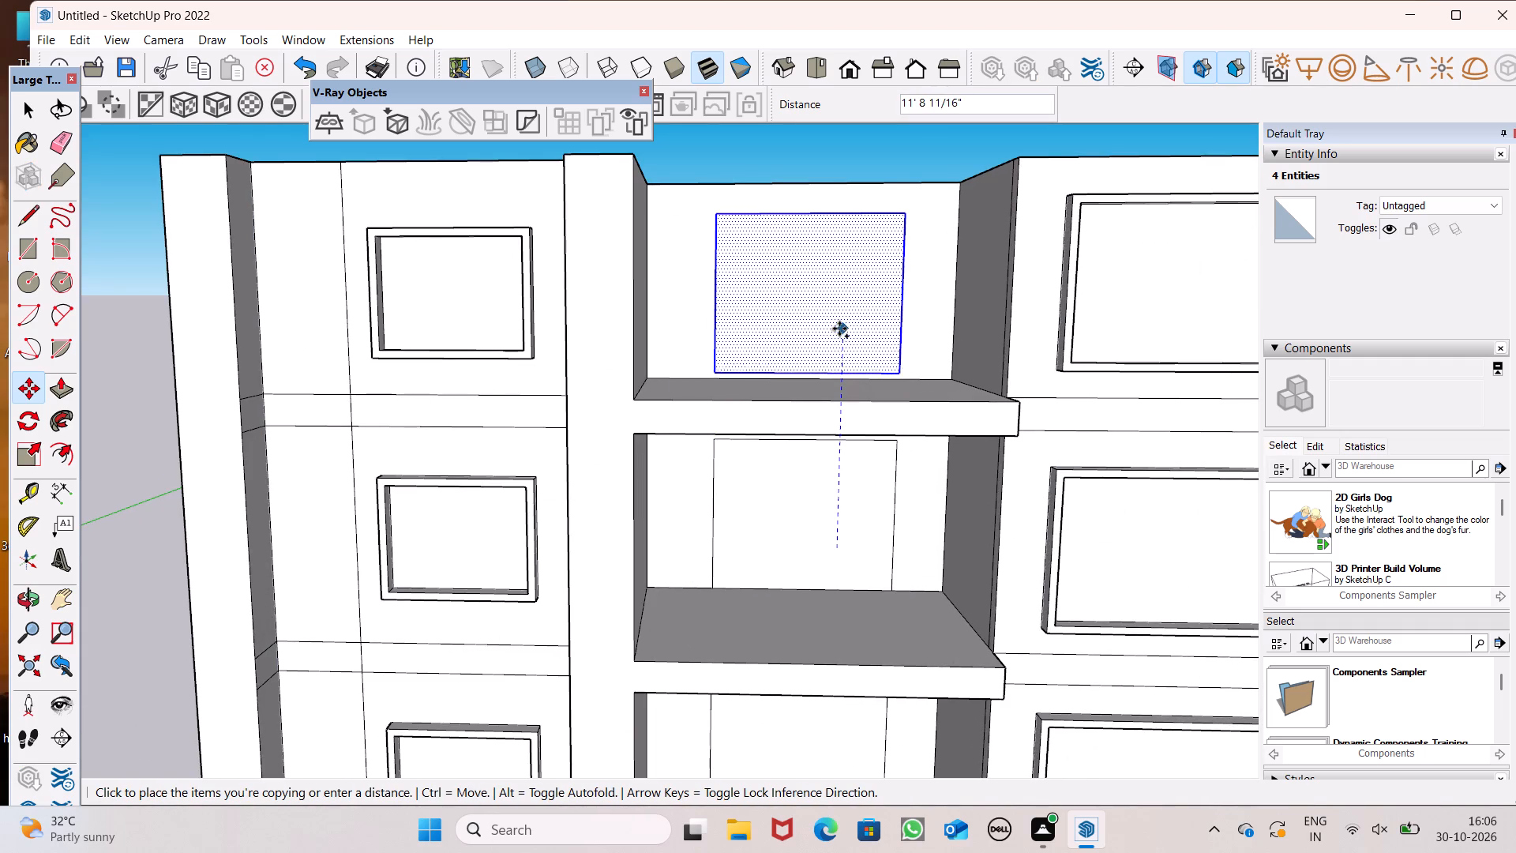
{"action": "left_click_drag", "start_coordinate": [839, 329], "coordinate": [845, 330]}
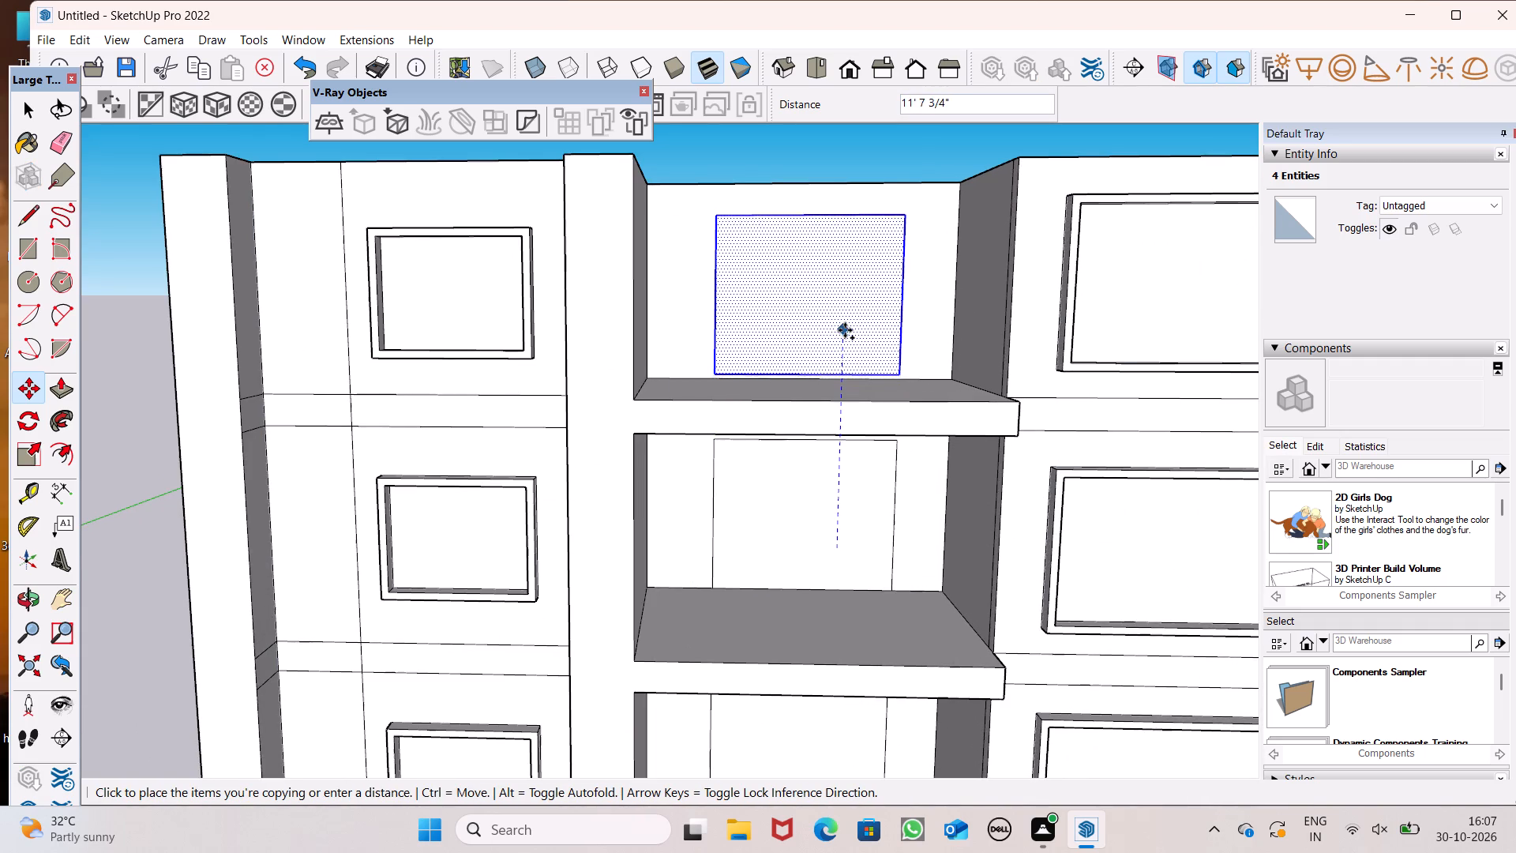
{"action": "left_click_drag", "start_coordinate": [845, 330], "coordinate": [845, 333]}
{"action": "scroll", "coordinate": [801, 372], "scroll_direction": "down", "scroll_amount": 8}
{"action": "key", "text": "space"}
{"action": "left_click", "coordinate": [794, 250]}
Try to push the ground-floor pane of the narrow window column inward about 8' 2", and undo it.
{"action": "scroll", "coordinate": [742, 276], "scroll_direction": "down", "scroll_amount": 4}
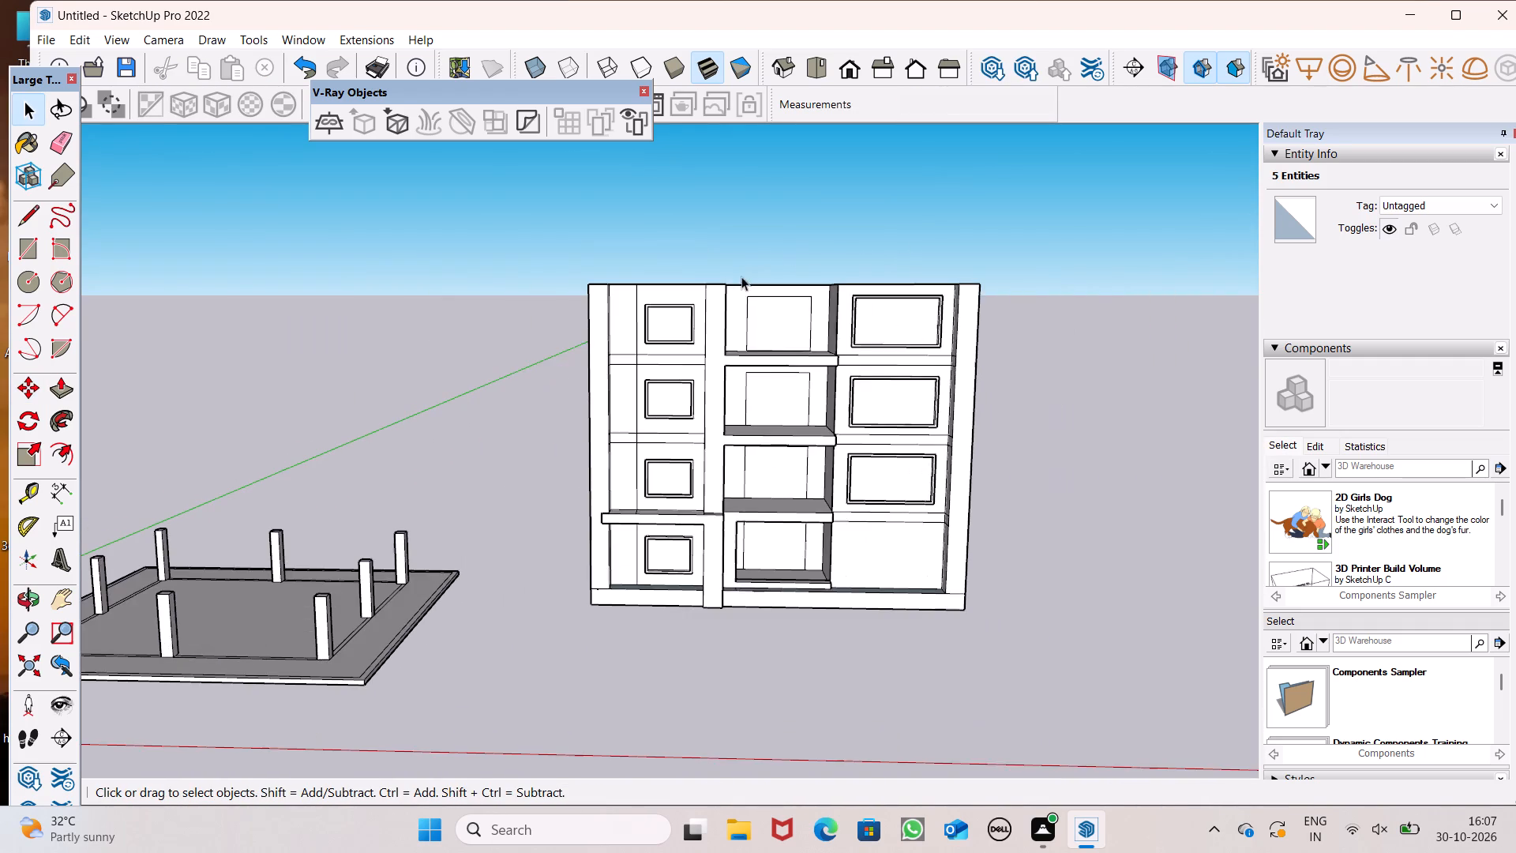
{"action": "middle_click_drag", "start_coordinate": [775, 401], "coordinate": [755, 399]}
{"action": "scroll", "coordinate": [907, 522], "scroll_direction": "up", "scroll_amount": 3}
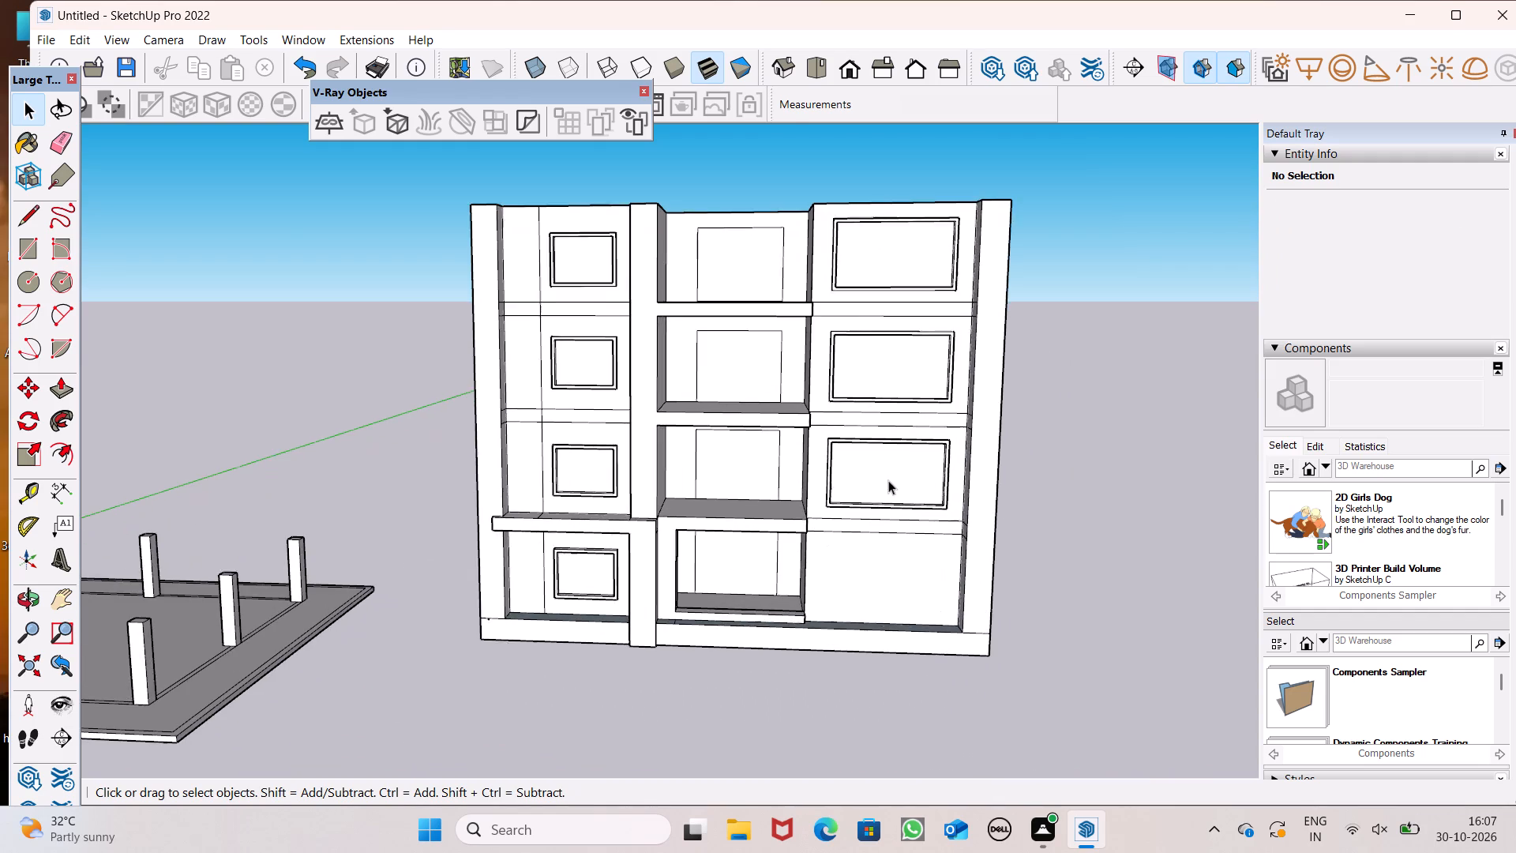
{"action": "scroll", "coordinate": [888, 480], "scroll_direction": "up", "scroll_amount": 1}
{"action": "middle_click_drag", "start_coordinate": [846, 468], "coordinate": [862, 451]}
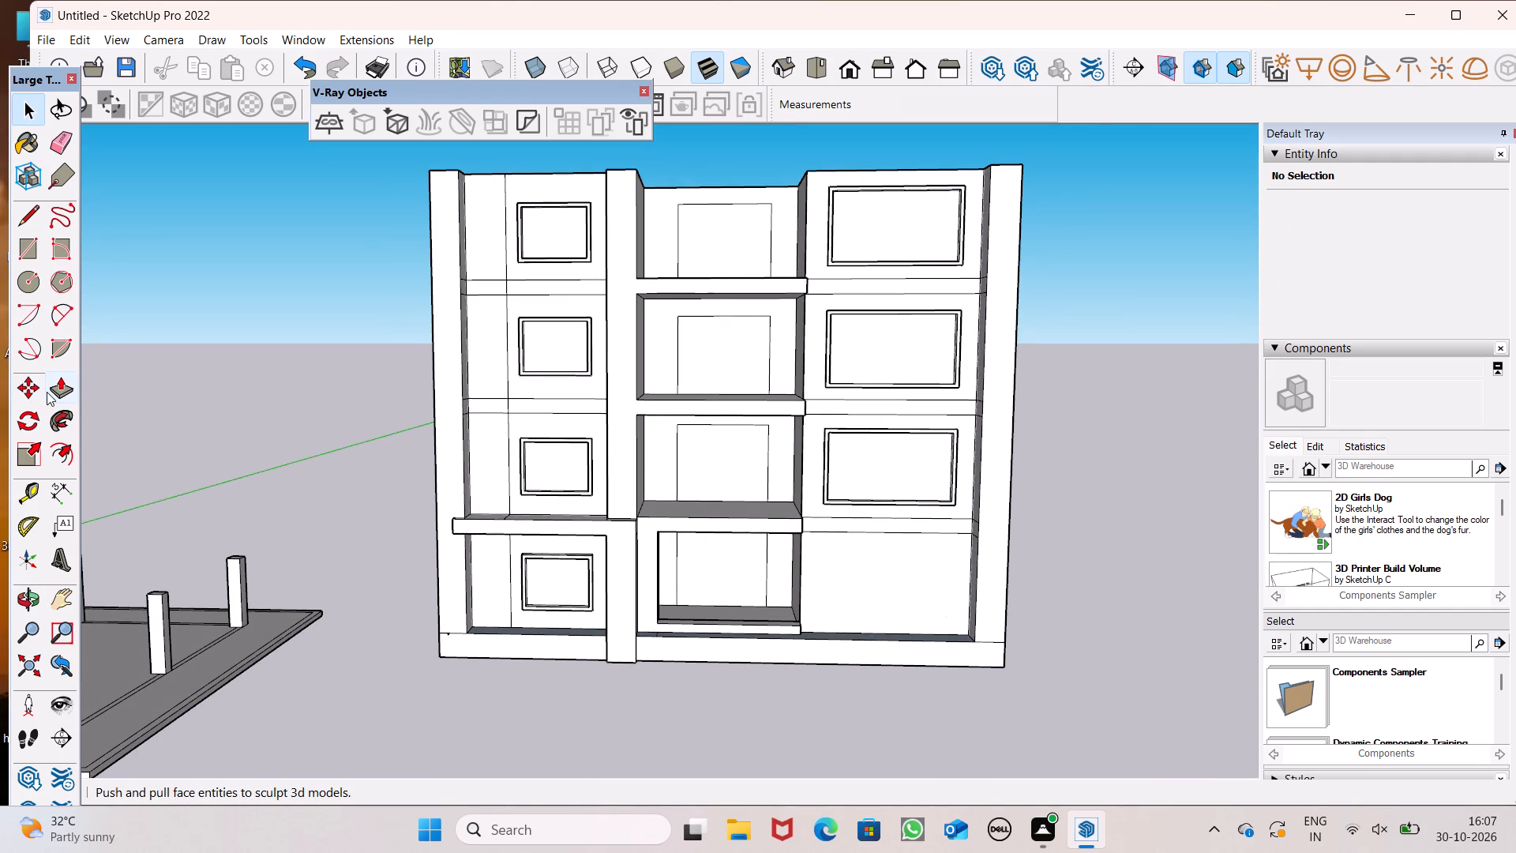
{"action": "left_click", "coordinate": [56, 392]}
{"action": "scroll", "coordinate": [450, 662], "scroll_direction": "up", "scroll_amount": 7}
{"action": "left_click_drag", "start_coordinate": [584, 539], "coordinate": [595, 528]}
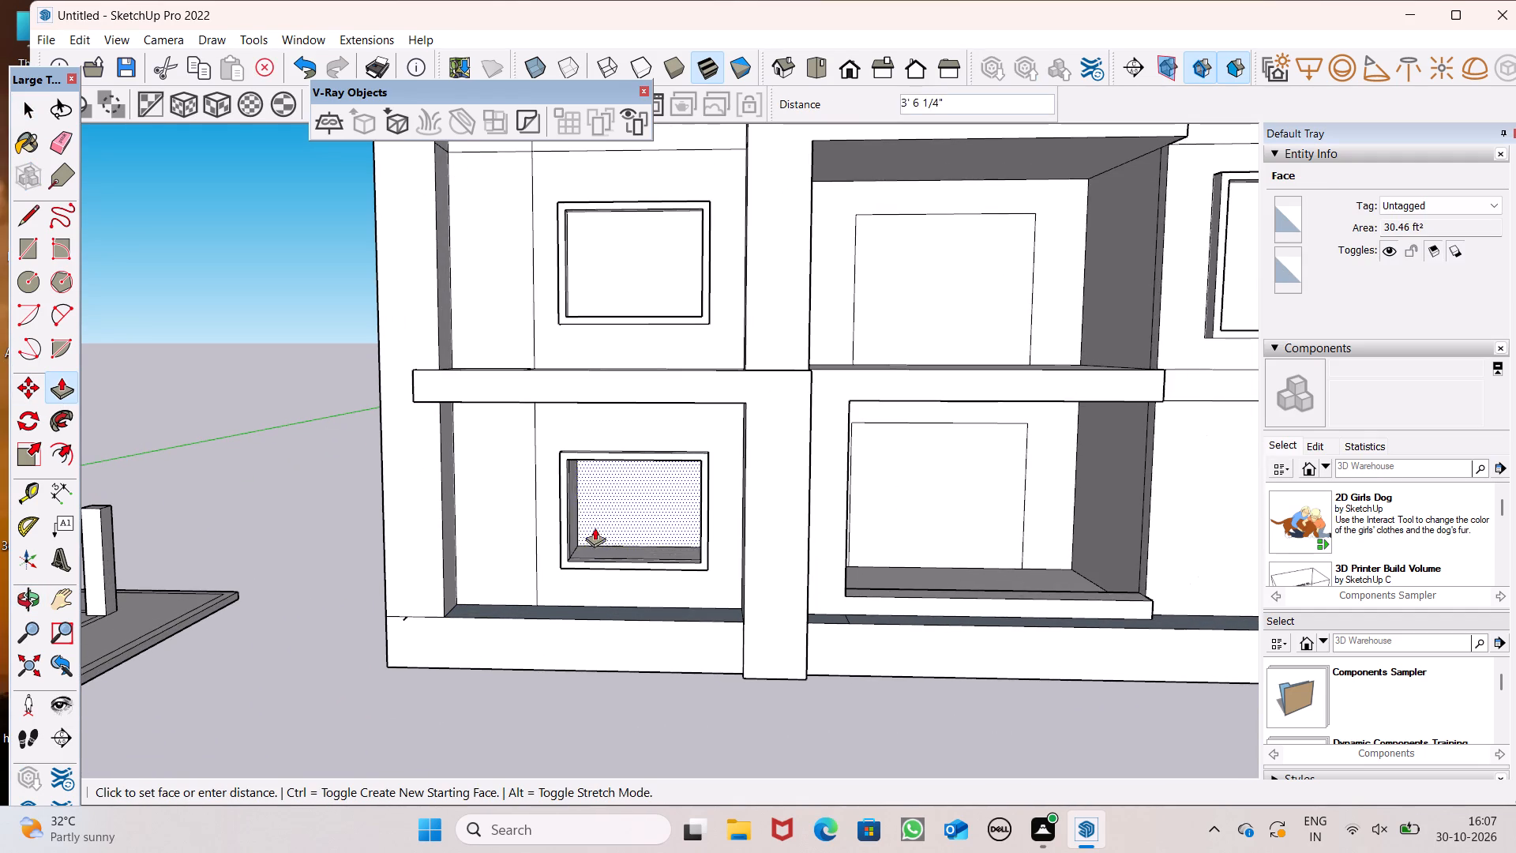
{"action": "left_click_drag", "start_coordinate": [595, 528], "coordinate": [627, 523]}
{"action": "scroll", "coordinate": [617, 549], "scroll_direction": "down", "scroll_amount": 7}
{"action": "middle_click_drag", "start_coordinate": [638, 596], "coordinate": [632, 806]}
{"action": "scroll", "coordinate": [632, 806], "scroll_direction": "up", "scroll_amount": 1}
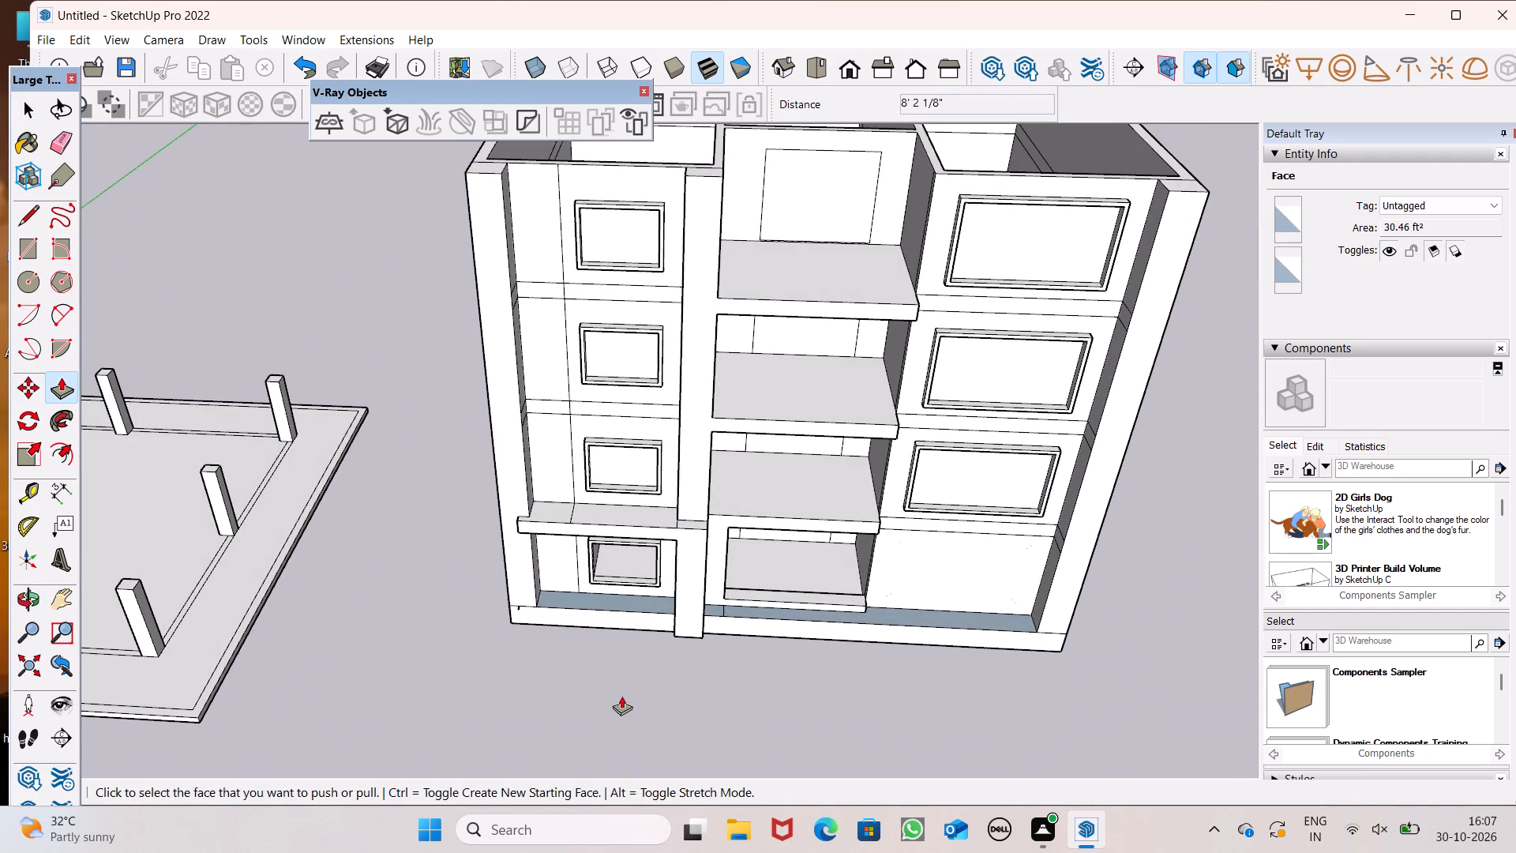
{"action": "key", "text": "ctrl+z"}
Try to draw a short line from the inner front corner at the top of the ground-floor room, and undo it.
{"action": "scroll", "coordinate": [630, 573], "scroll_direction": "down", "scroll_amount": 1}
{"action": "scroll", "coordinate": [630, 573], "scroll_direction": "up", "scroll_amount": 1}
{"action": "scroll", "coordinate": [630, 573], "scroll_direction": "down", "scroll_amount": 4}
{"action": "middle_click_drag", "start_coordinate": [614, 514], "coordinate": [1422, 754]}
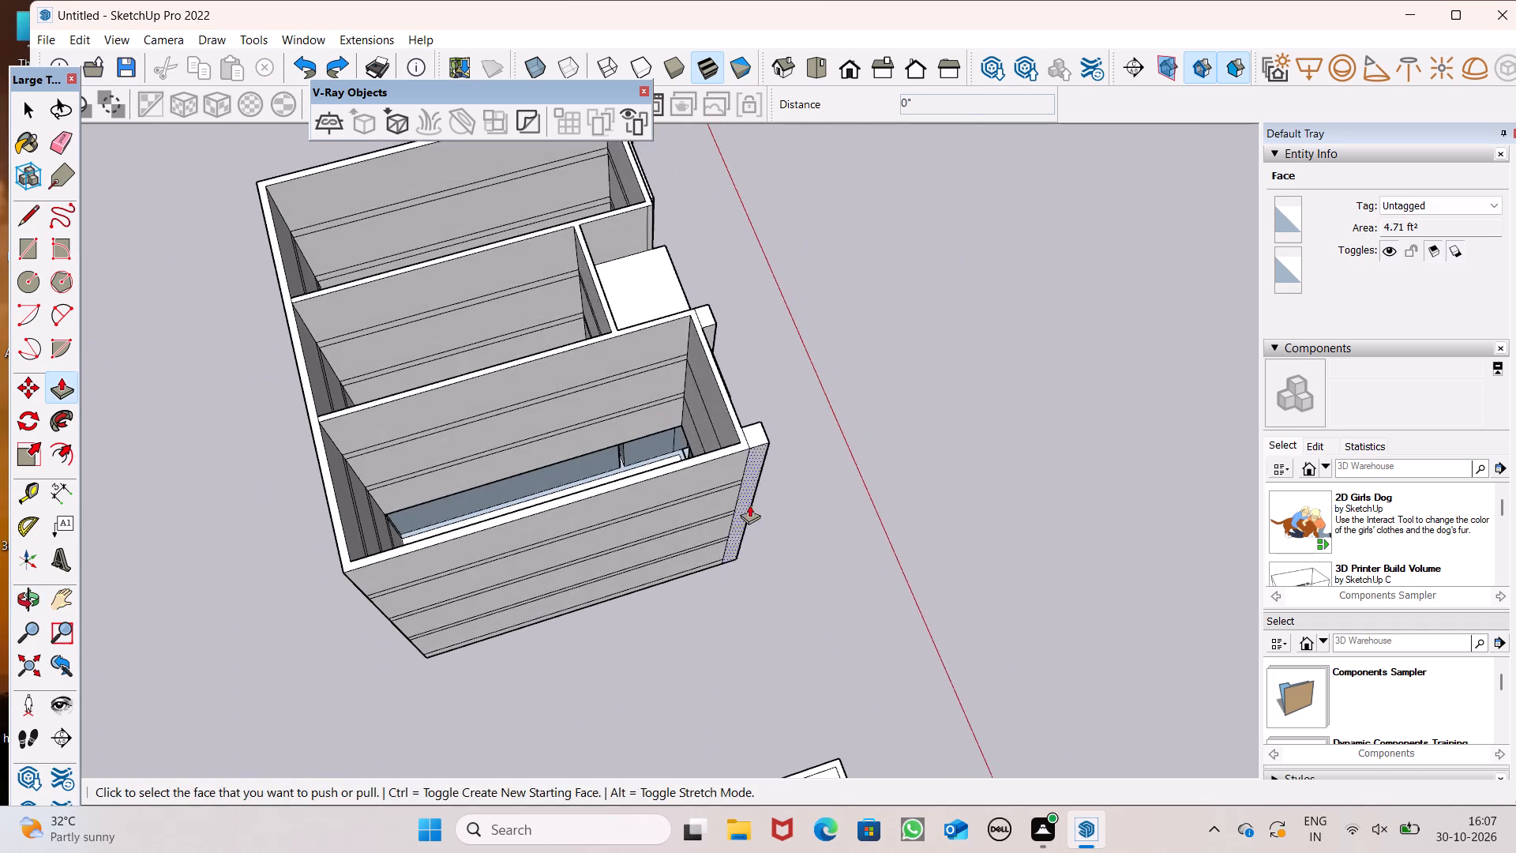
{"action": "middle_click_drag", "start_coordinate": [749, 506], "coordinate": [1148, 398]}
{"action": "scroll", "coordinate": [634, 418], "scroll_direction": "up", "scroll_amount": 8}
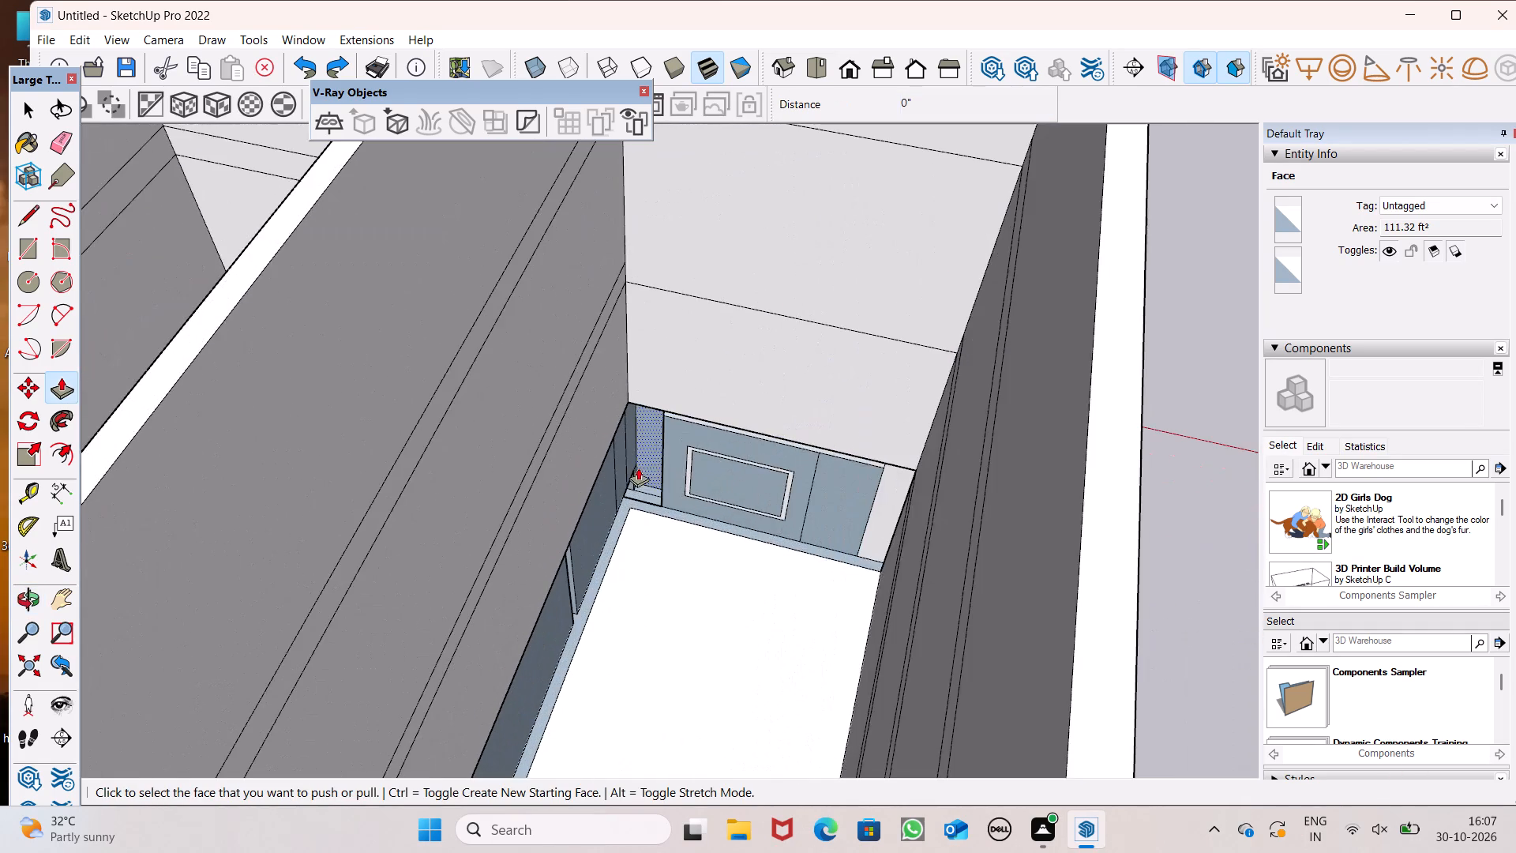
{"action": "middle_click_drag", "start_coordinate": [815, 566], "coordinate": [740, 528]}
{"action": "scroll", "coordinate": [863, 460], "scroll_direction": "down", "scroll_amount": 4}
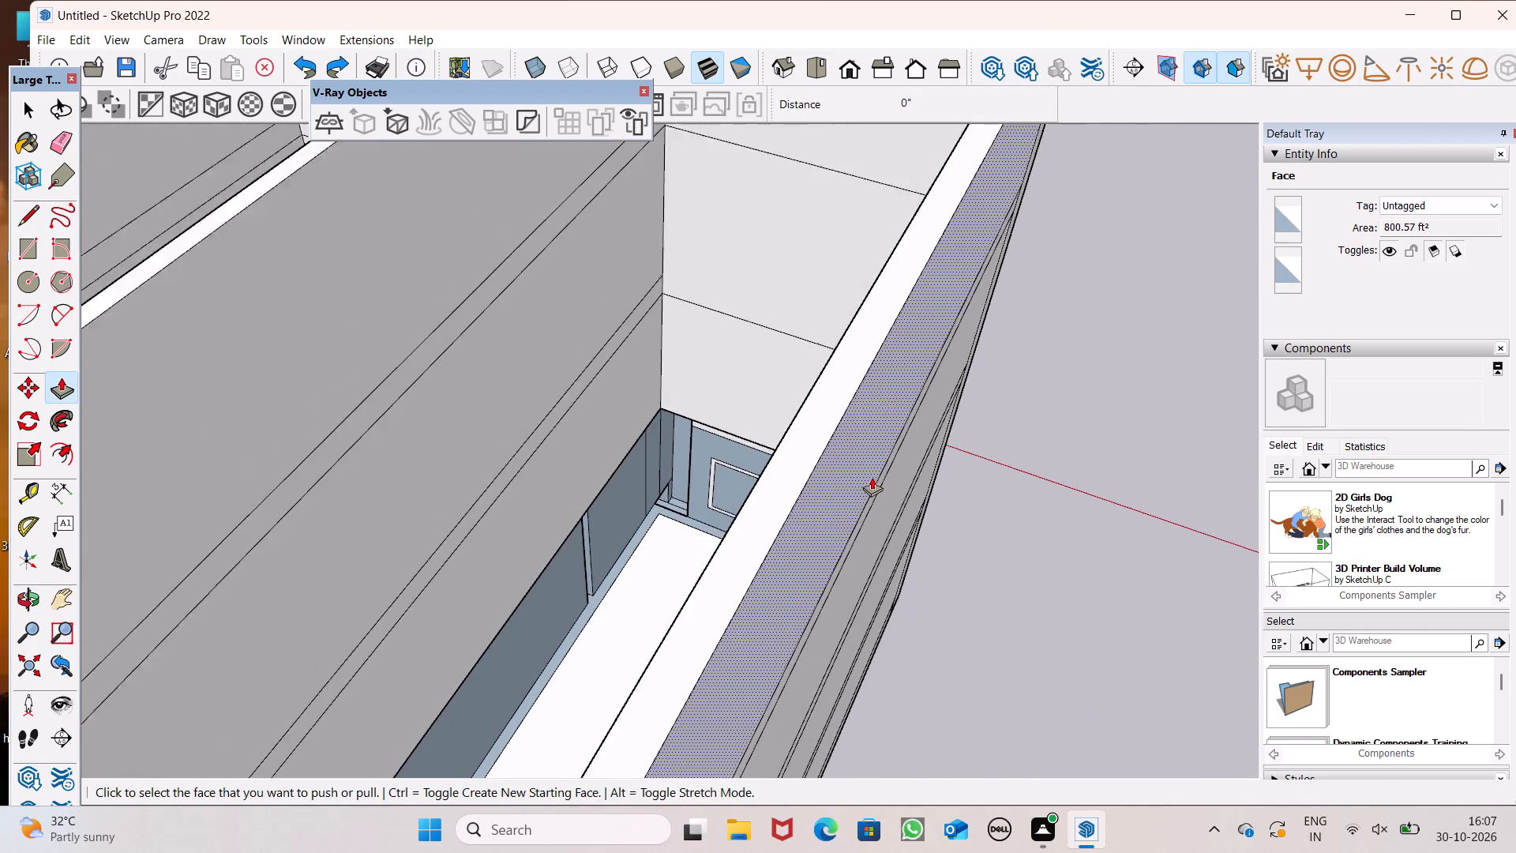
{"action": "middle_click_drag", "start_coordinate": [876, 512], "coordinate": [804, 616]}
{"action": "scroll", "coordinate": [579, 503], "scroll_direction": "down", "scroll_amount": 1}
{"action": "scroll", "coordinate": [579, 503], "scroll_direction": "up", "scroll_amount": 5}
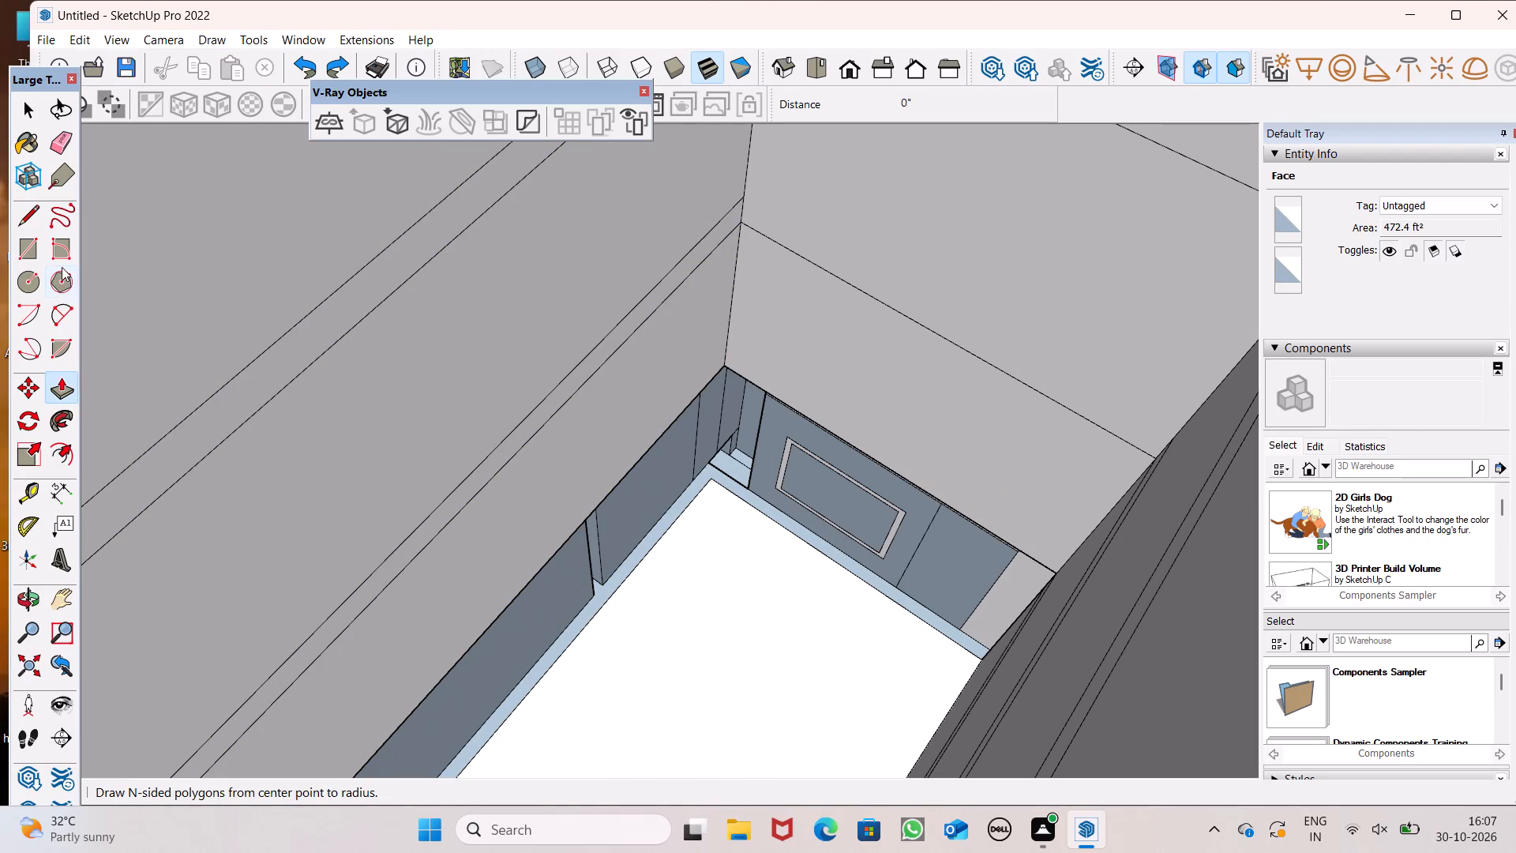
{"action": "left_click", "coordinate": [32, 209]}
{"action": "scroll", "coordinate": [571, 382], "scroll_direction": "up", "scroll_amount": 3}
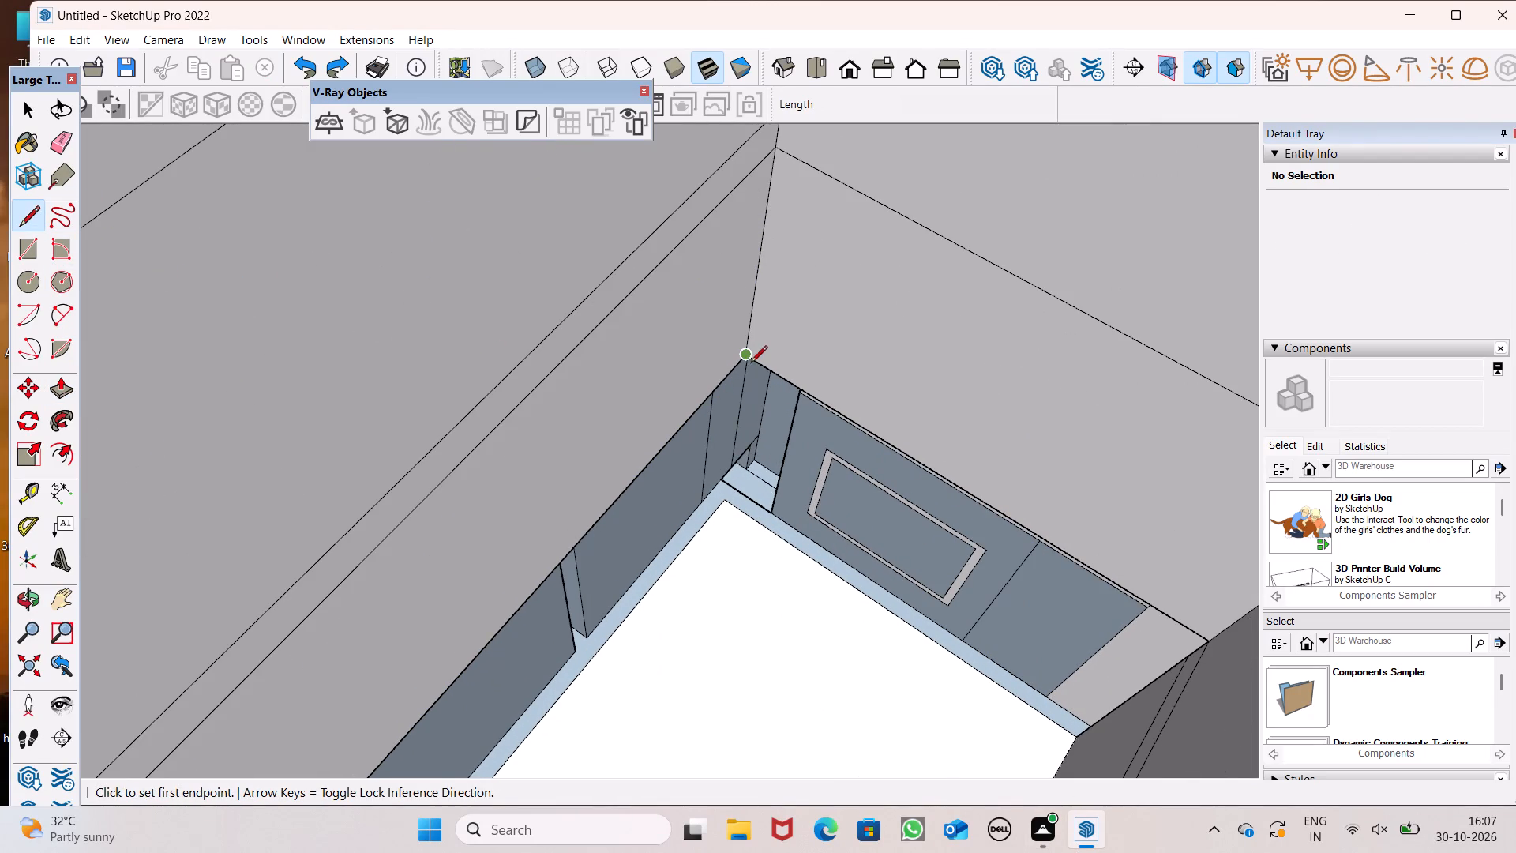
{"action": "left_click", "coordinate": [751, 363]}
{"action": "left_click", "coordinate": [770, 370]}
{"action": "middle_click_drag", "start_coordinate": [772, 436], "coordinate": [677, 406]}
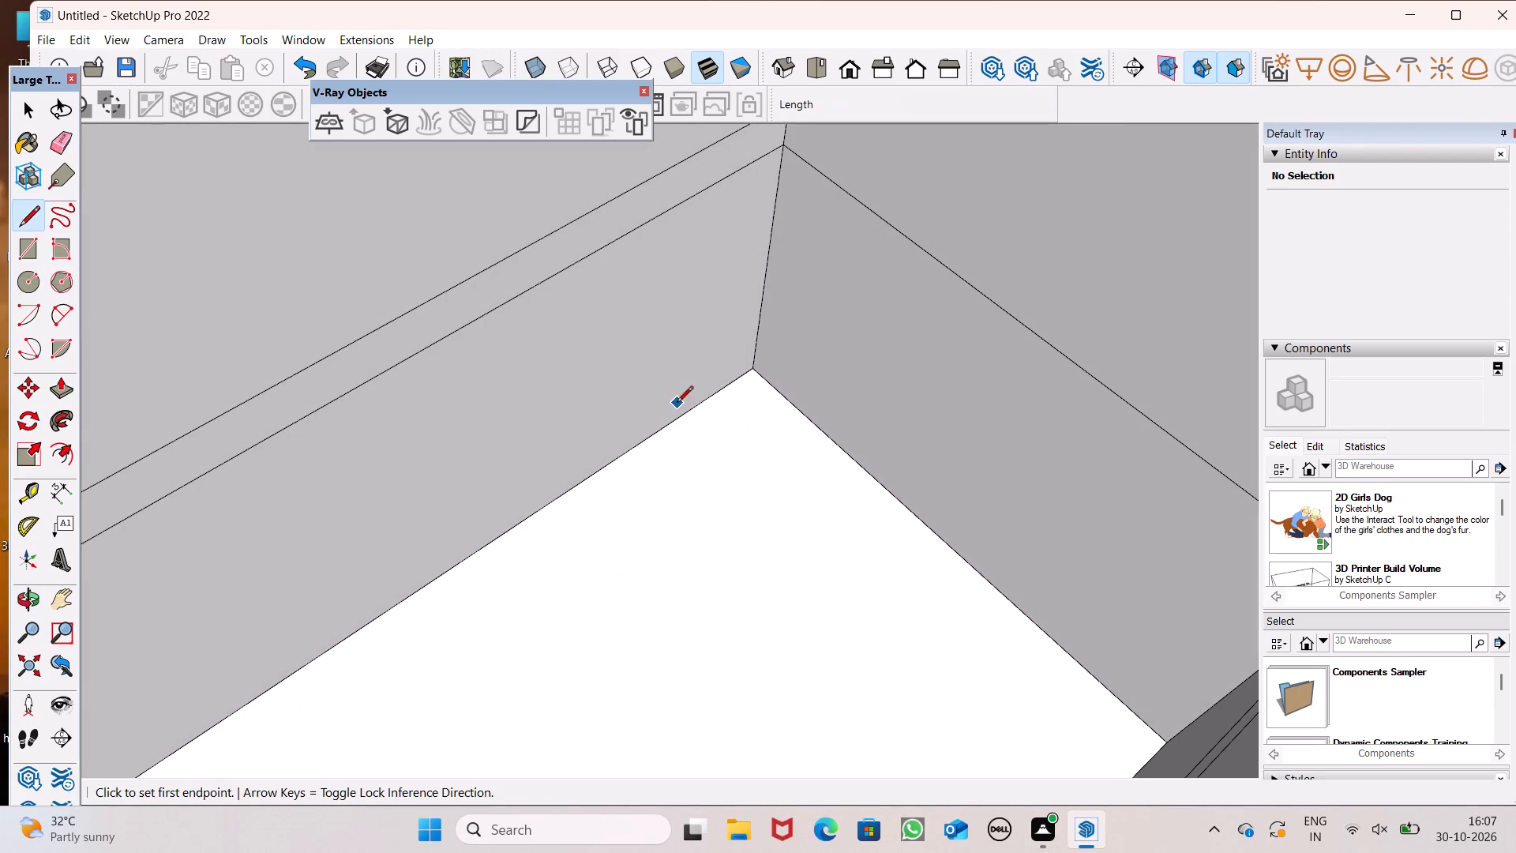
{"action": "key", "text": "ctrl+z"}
Draw a 17' 7 3/16" by 11' 5" rectangle across the inside of the front wall, behind the ground-floor window.
{"action": "scroll", "coordinate": [679, 444], "scroll_direction": "up", "scroll_amount": 1, "text": "ctrl"}
{"action": "middle_click_drag", "start_coordinate": [679, 444], "coordinate": [251, 364]}
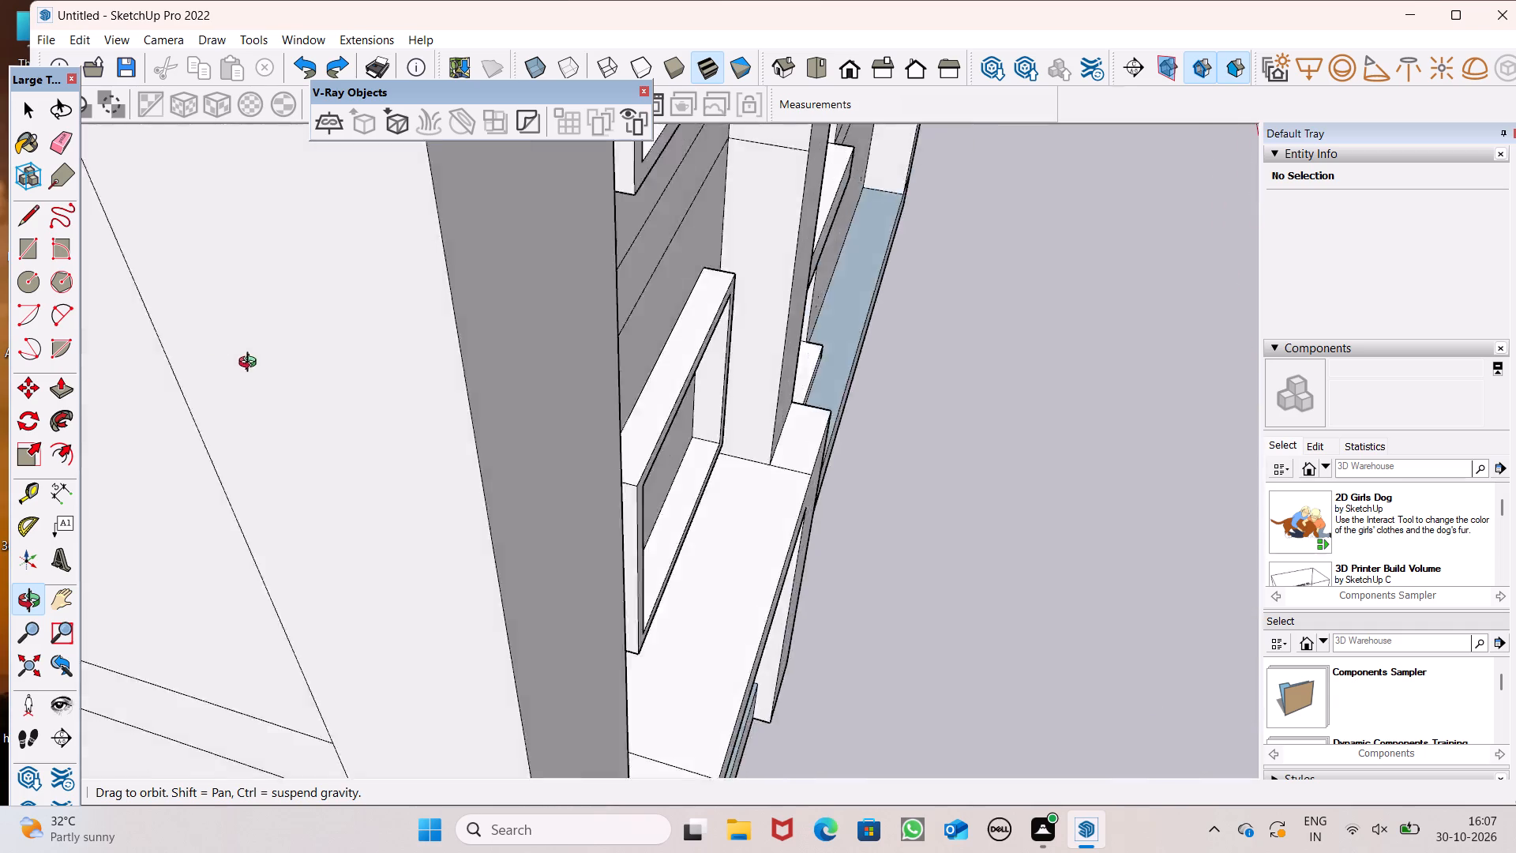
{"action": "middle_click_drag", "start_coordinate": [251, 364], "coordinate": [12, 303]}
{"action": "scroll", "coordinate": [189, 352], "scroll_direction": "down", "scroll_amount": 5}
{"action": "middle_click_drag", "start_coordinate": [291, 438], "coordinate": [290, 363]}
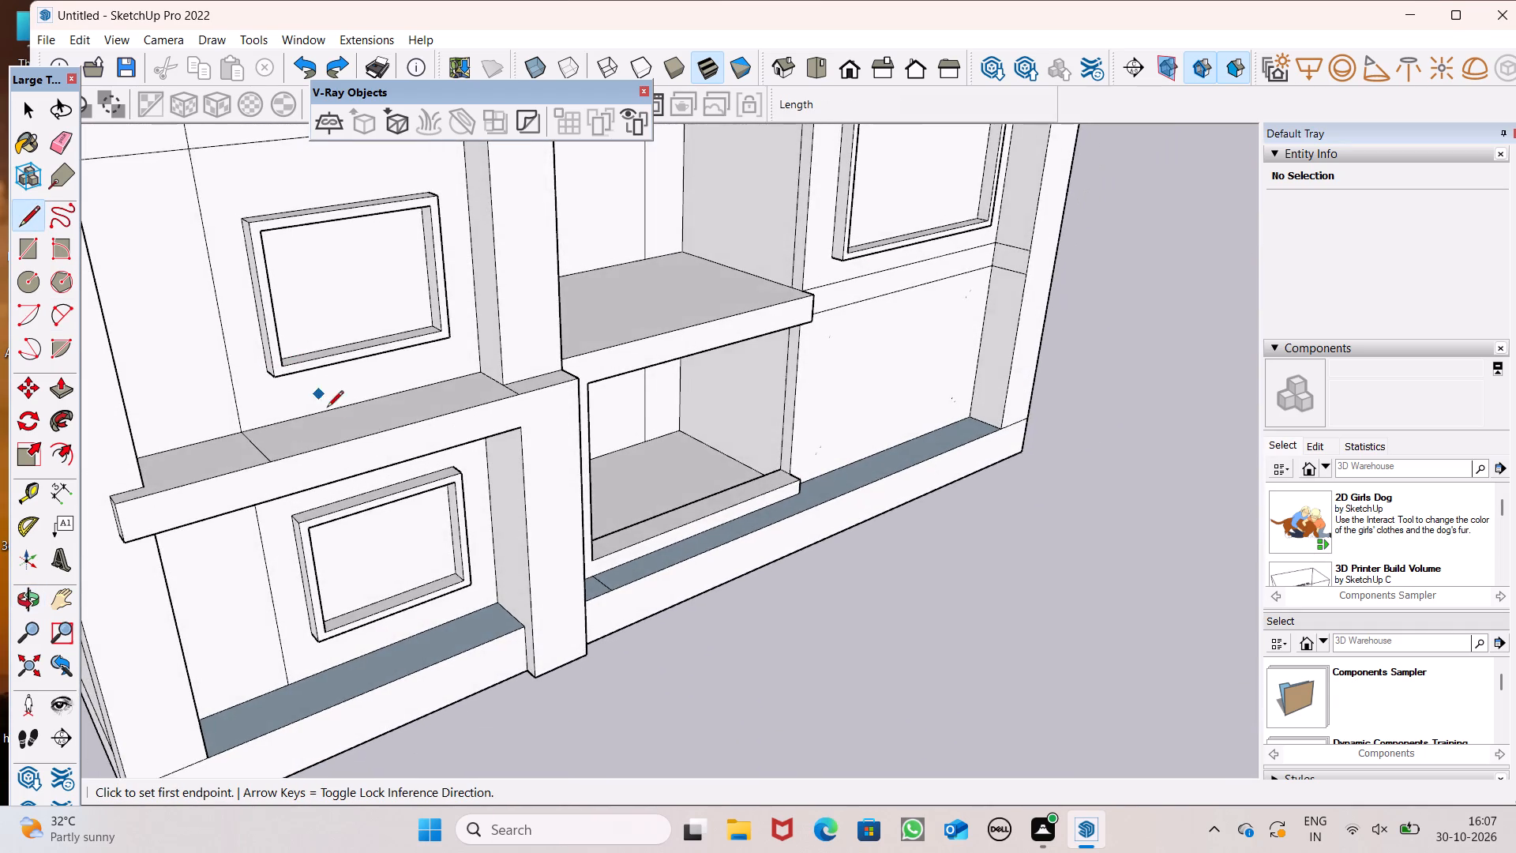
{"action": "scroll", "coordinate": [387, 464], "scroll_direction": "down", "scroll_amount": 3}
{"action": "scroll", "coordinate": [393, 468], "scroll_direction": "up", "scroll_amount": 1}
{"action": "scroll", "coordinate": [394, 472], "scroll_direction": "down", "scroll_amount": 2}
{"action": "scroll", "coordinate": [1245, 491], "scroll_direction": "down", "scroll_amount": 4}
{"action": "middle_click_drag", "start_coordinate": [880, 551], "coordinate": [704, 620]}
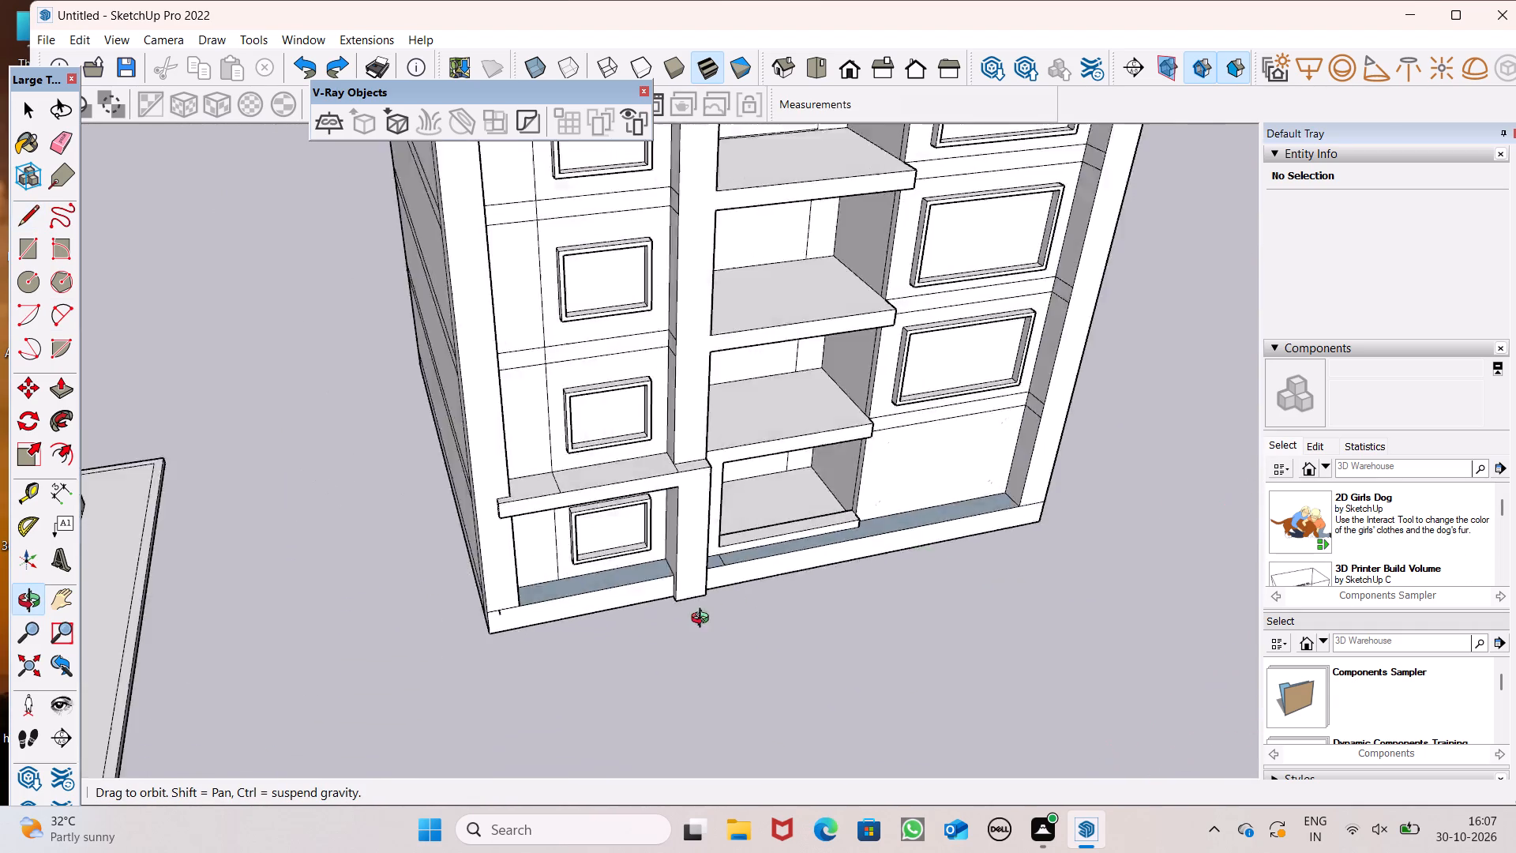
{"action": "middle_click_drag", "start_coordinate": [704, 620], "coordinate": [1515, 839]}
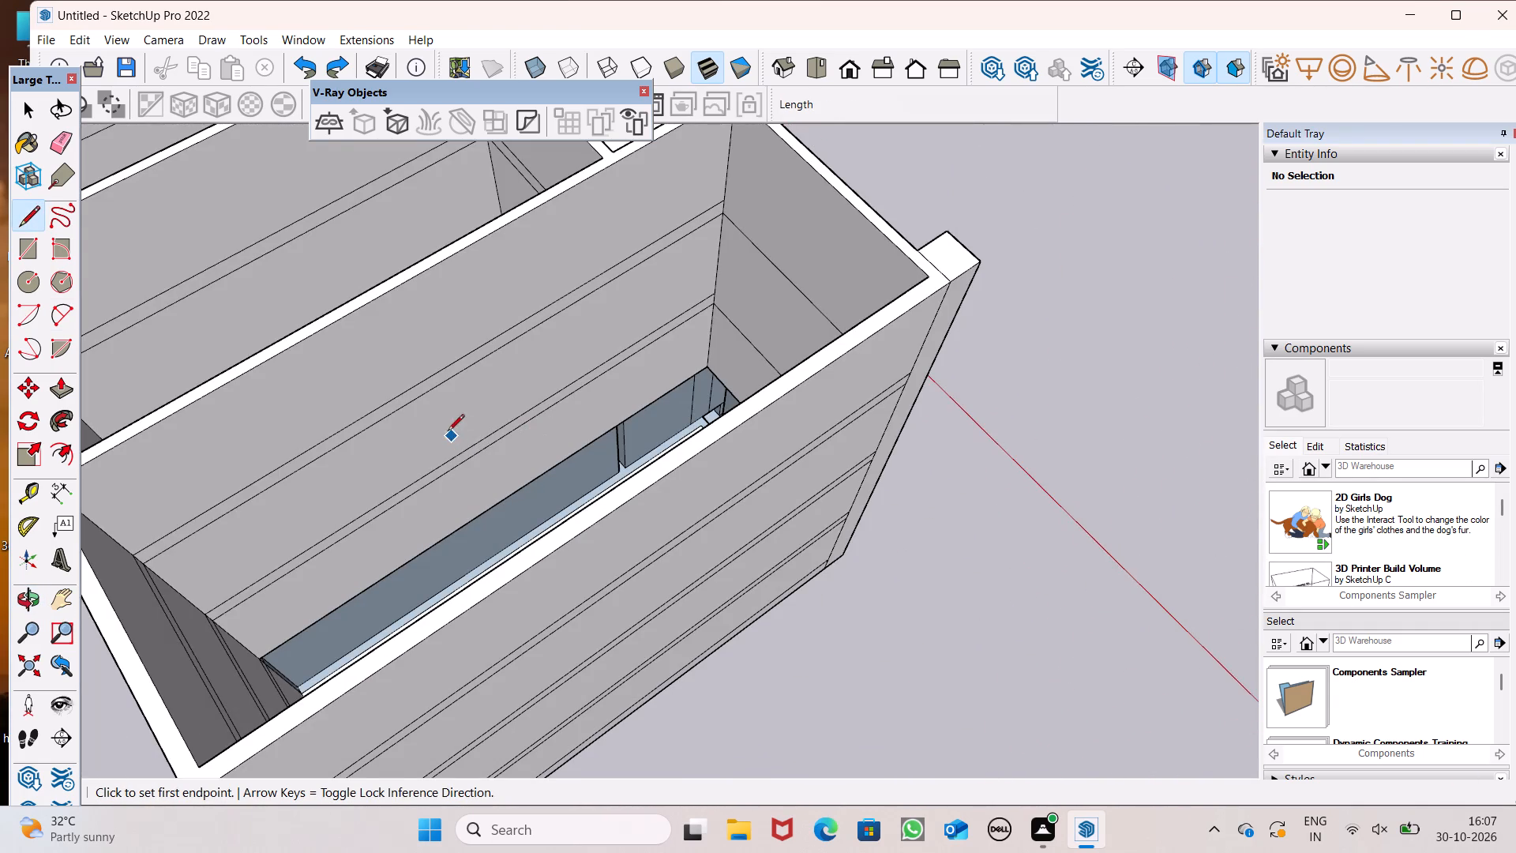
{"action": "scroll", "coordinate": [441, 423], "scroll_direction": "down", "scroll_amount": 3}
{"action": "middle_click_drag", "start_coordinate": [442, 479], "coordinate": [656, 671]}
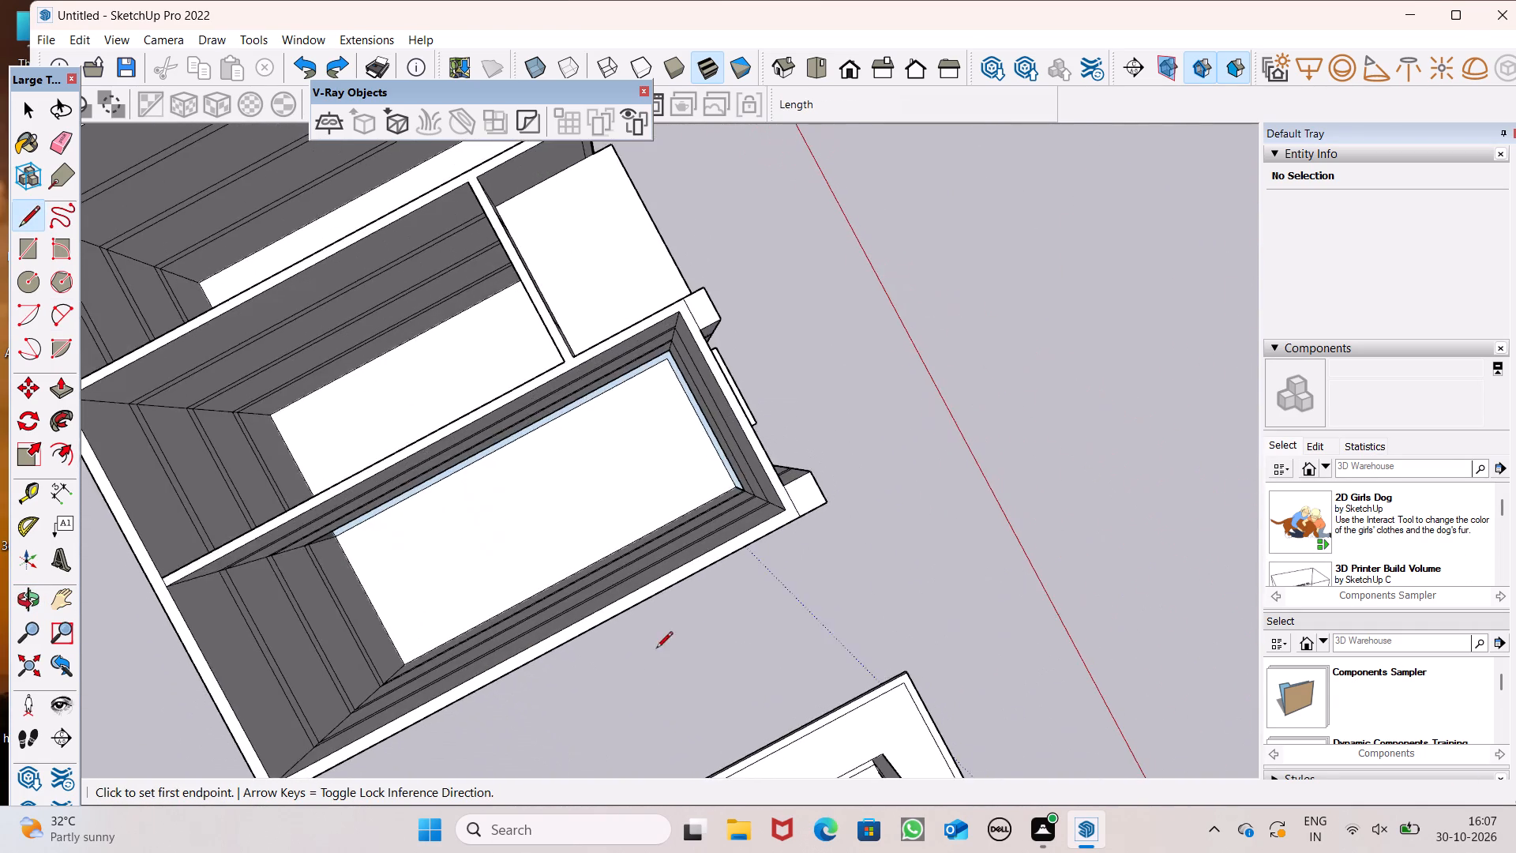
{"action": "scroll", "coordinate": [623, 558], "scroll_direction": "up", "scroll_amount": 8}
{"action": "middle_click_drag", "start_coordinate": [770, 521], "coordinate": [984, 311]}
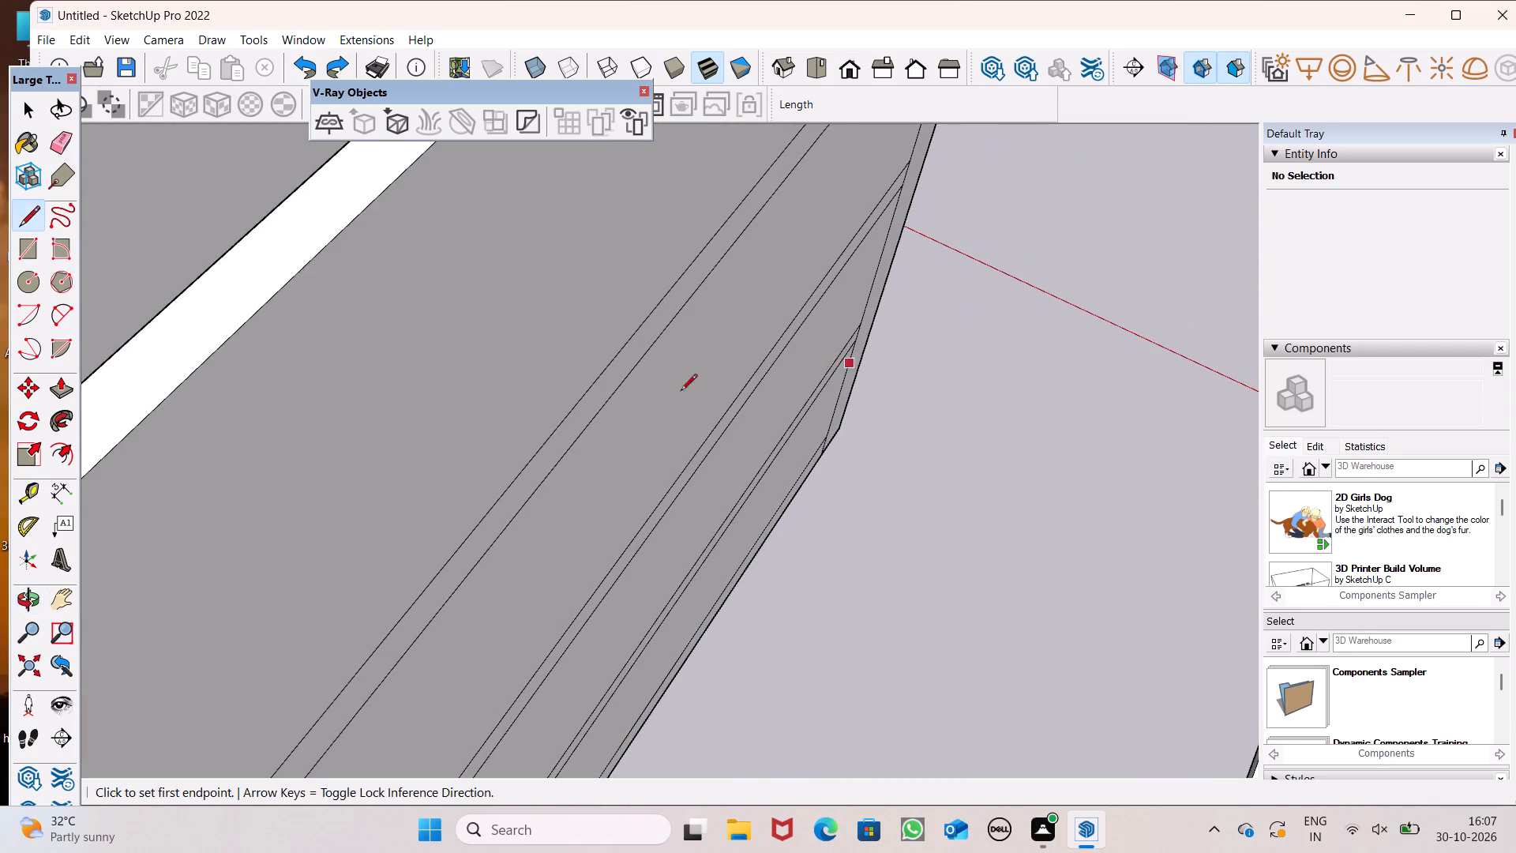
{"action": "scroll", "coordinate": [490, 490], "scroll_direction": "down", "scroll_amount": 13}
{"action": "middle_click_drag", "start_coordinate": [463, 517], "coordinate": [745, 425]}
{"action": "scroll", "coordinate": [520, 460], "scroll_direction": "up", "scroll_amount": 8}
{"action": "middle_click_drag", "start_coordinate": [569, 572], "coordinate": [547, 395]}
{"action": "scroll", "coordinate": [581, 523], "scroll_direction": "up", "scroll_amount": 1}
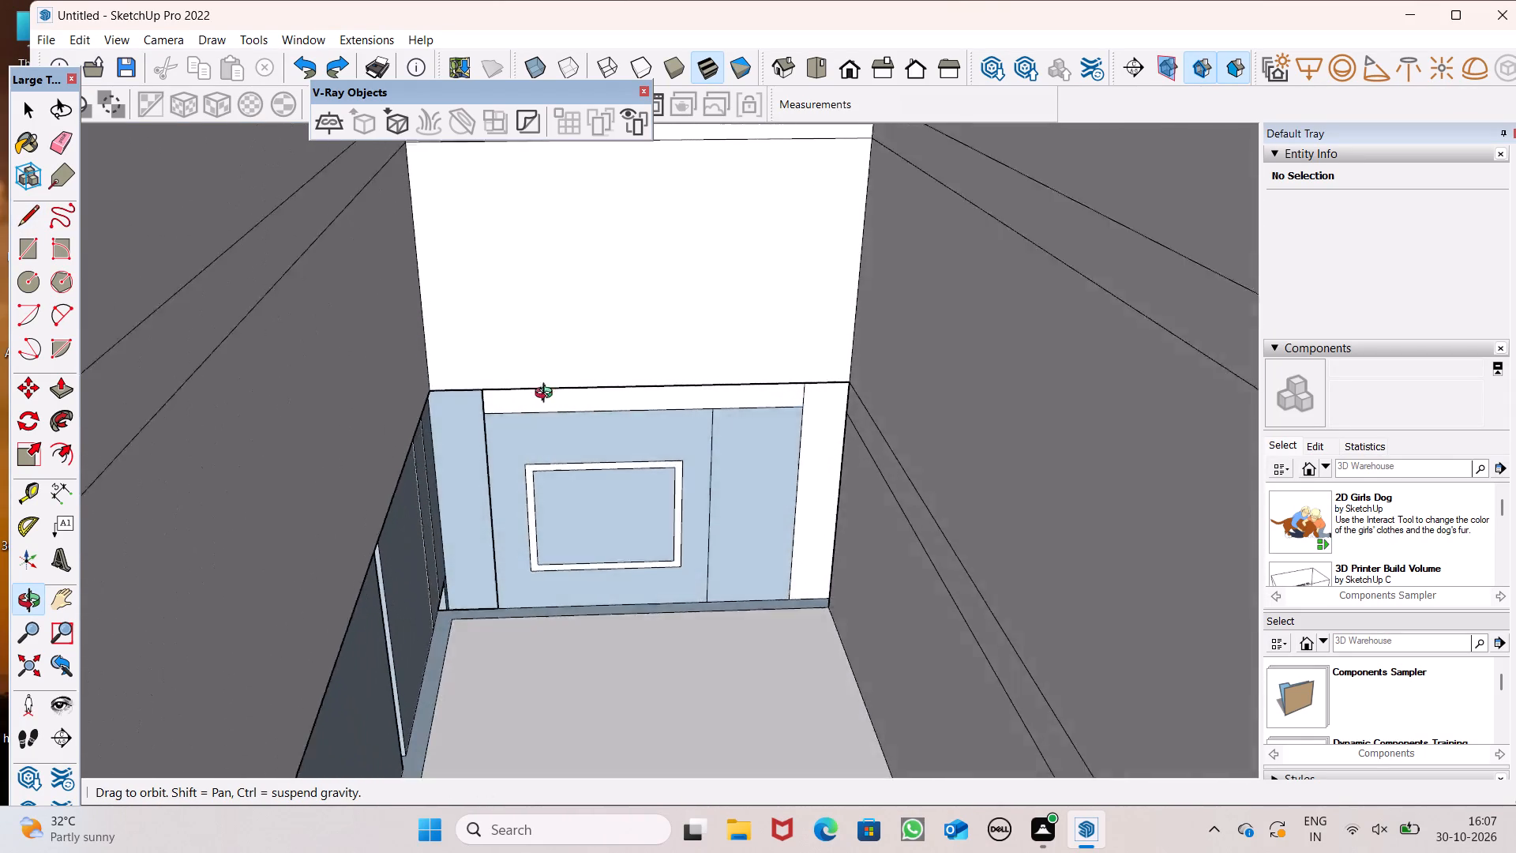
{"action": "middle_click_drag", "start_coordinate": [547, 395], "coordinate": [508, 235]}
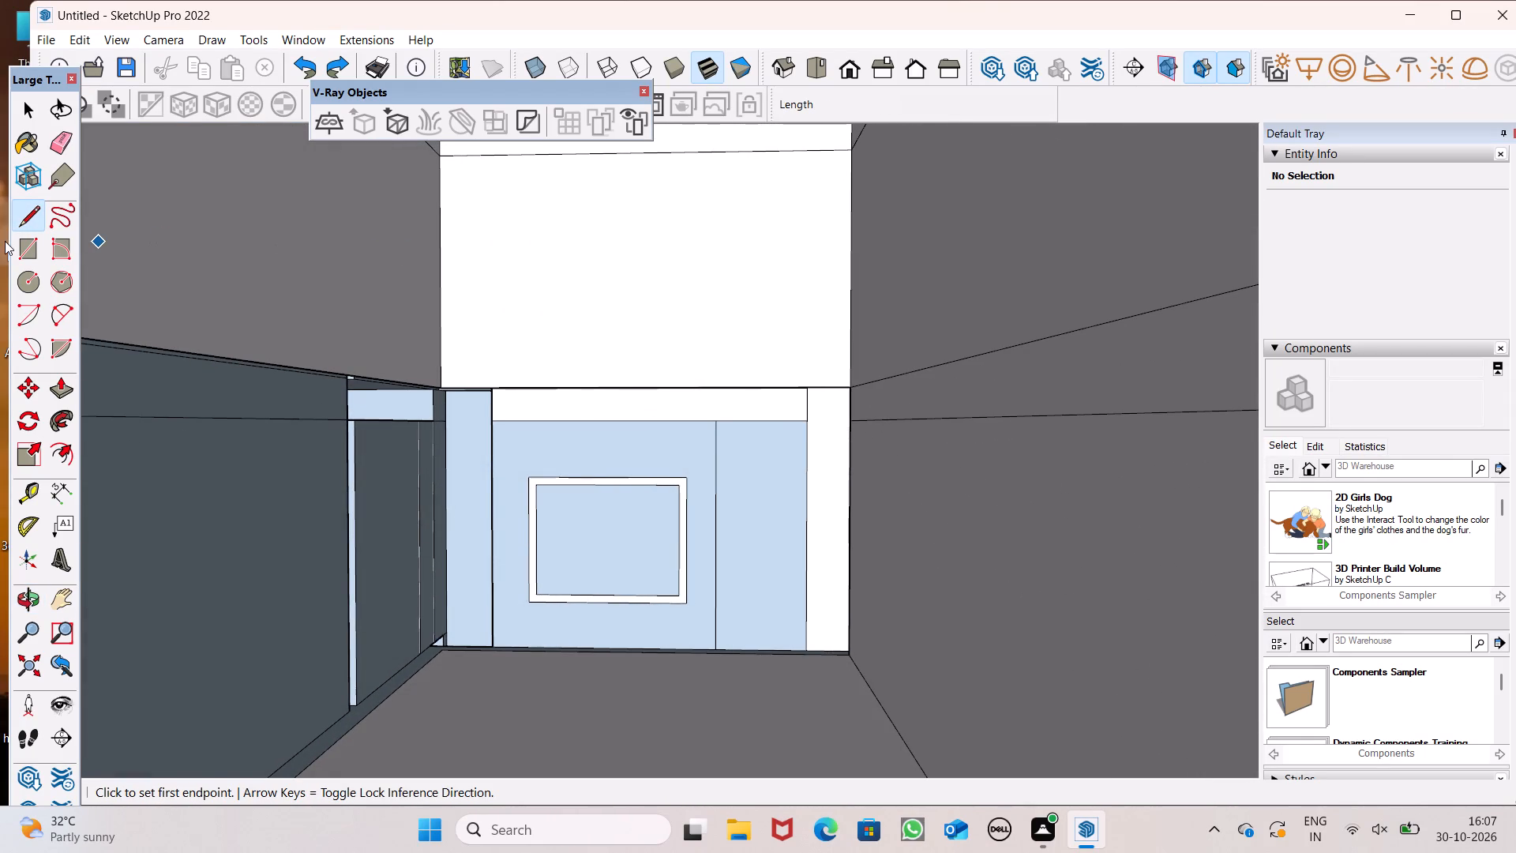
{"action": "left_click", "coordinate": [24, 250]}
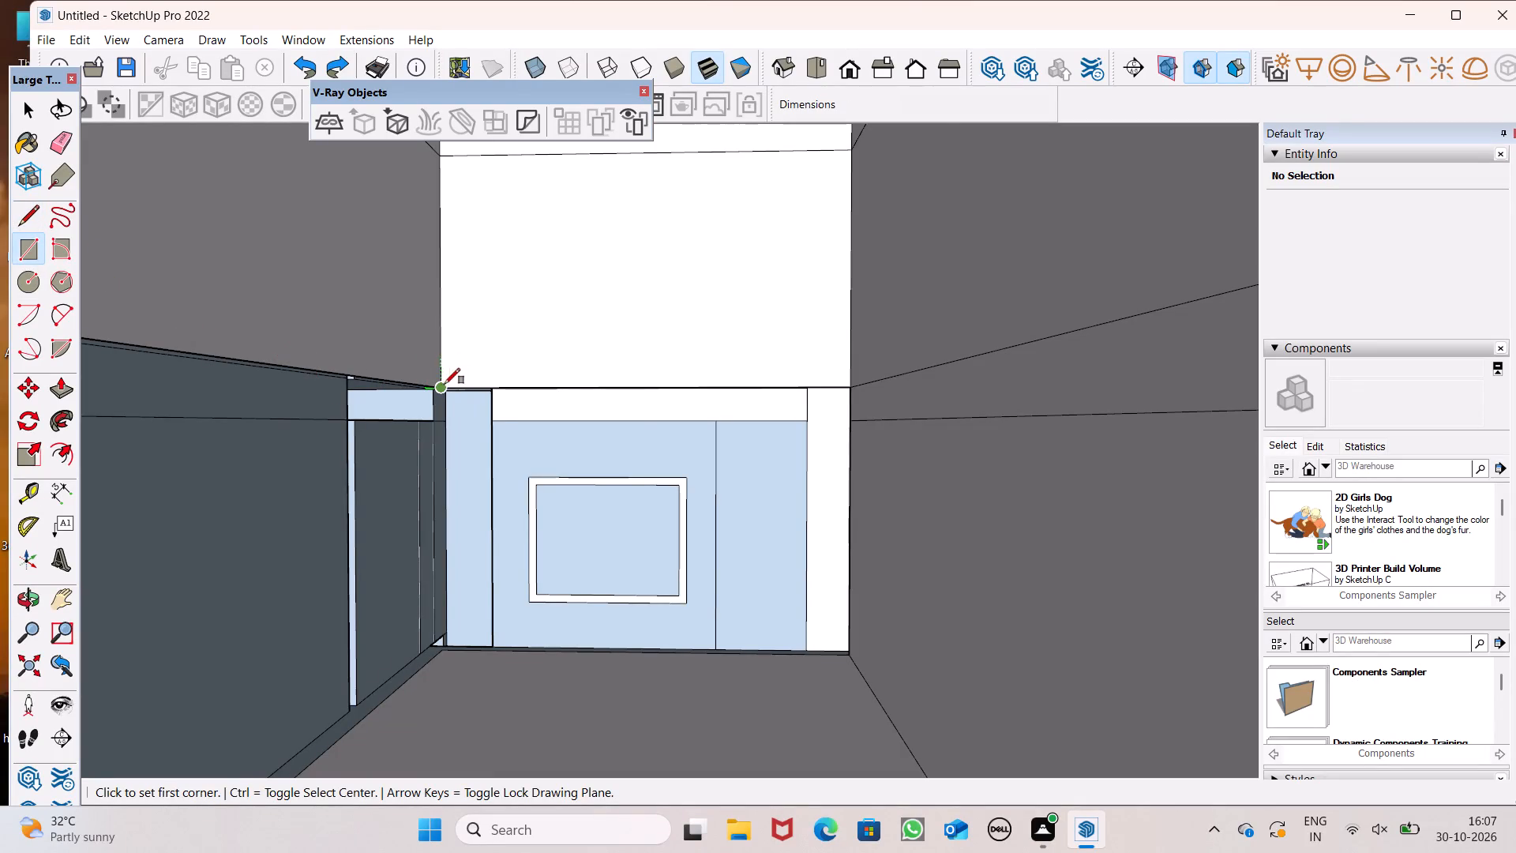
{"action": "left_click_drag", "start_coordinate": [442, 383], "coordinate": [442, 392]}
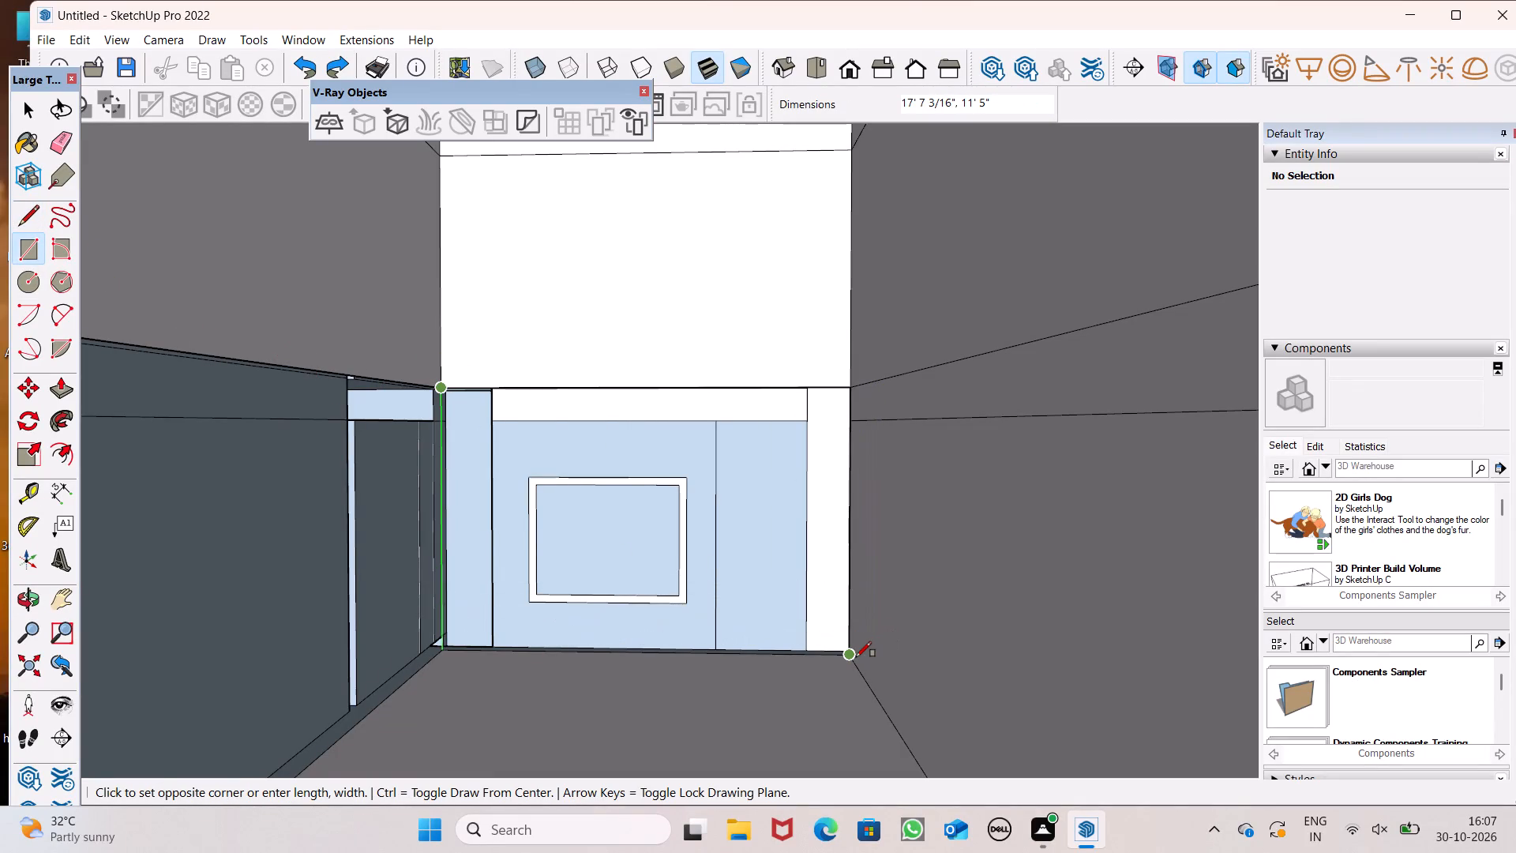
{"action": "left_click", "coordinate": [856, 656]}
Push the third-storey pane of the narrow window column 9" inward through the wall to form an opening.
{"action": "scroll", "coordinate": [834, 606], "scroll_direction": "down", "scroll_amount": 5}
{"action": "middle_click_drag", "start_coordinate": [835, 614], "coordinate": [576, 673]}
{"action": "scroll", "coordinate": [608, 697], "scroll_direction": "up", "scroll_amount": 1}
{"action": "scroll", "coordinate": [582, 447], "scroll_direction": "down", "scroll_amount": 9}
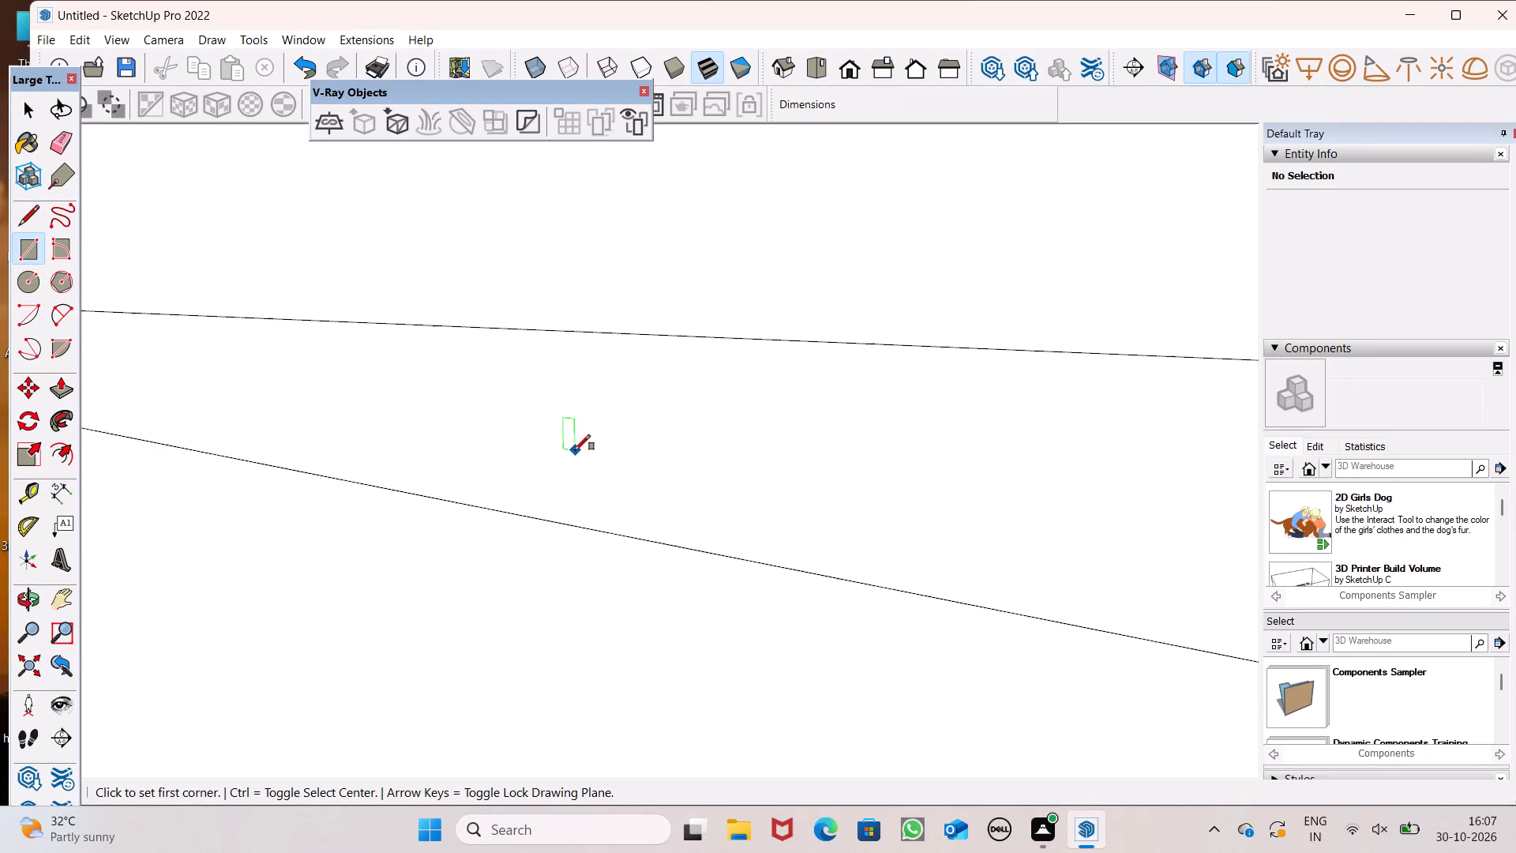
{"action": "scroll", "coordinate": [575, 450], "scroll_direction": "down", "scroll_amount": 3}
{"action": "scroll", "coordinate": [618, 314], "scroll_direction": "down", "scroll_amount": 20}
{"action": "middle_click_drag", "start_coordinate": [662, 503], "coordinate": [0, 580]}
{"action": "scroll", "coordinate": [0, 592], "scroll_direction": "up", "scroll_amount": 2}
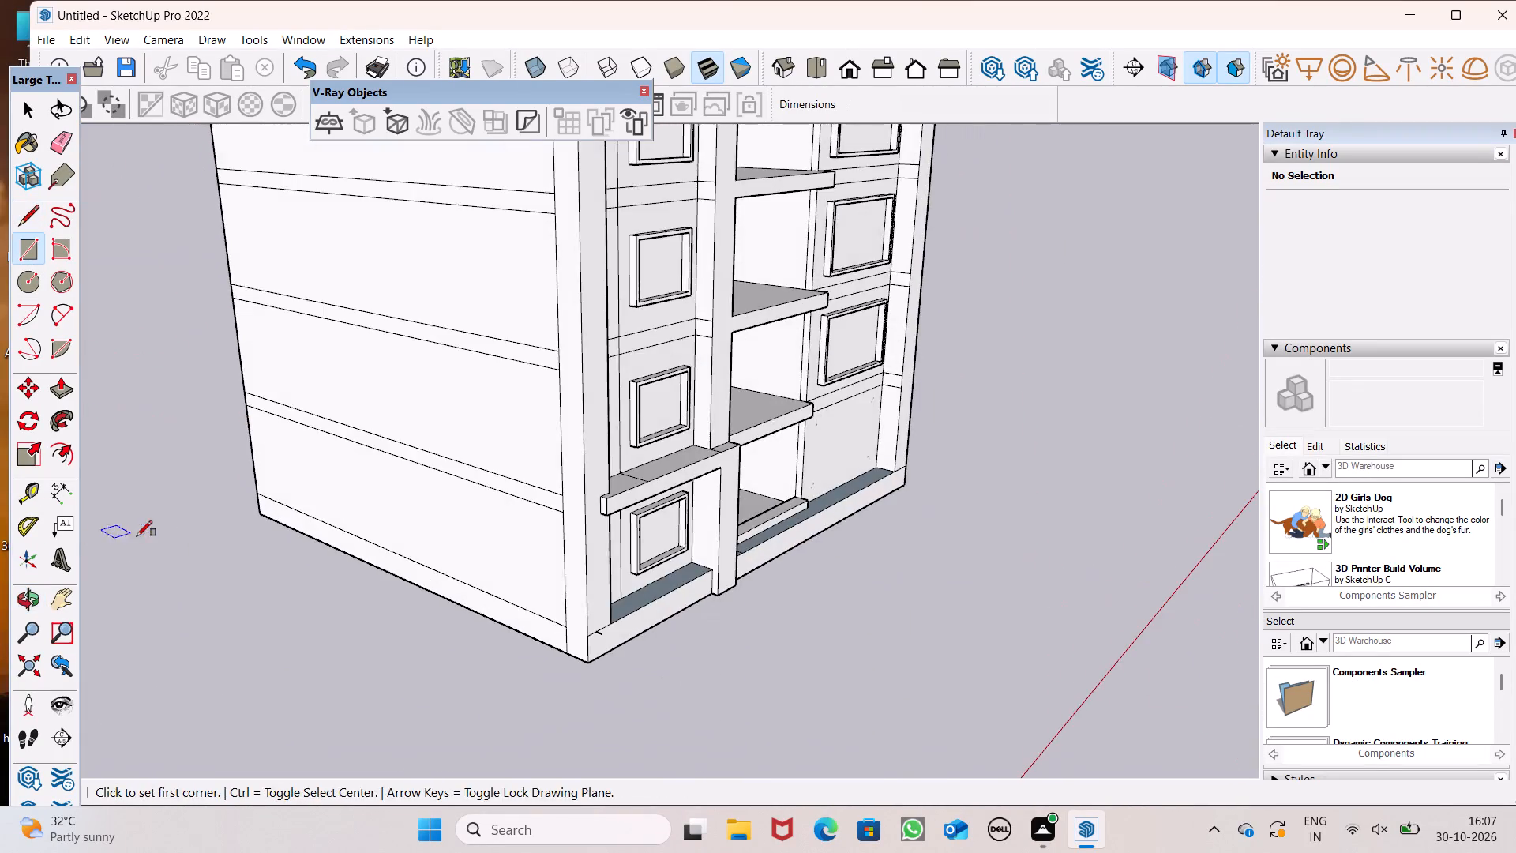
{"action": "scroll", "coordinate": [137, 536], "scroll_direction": "down", "scroll_amount": 5}
{"action": "middle_click_drag", "start_coordinate": [387, 557], "coordinate": [113, 553]}
{"action": "scroll", "coordinate": [110, 533], "scroll_direction": "up", "scroll_amount": 1}
{"action": "scroll", "coordinate": [236, 419], "scroll_direction": "down", "scroll_amount": 6}
{"action": "middle_click_drag", "start_coordinate": [224, 465], "coordinate": [490, 781]}
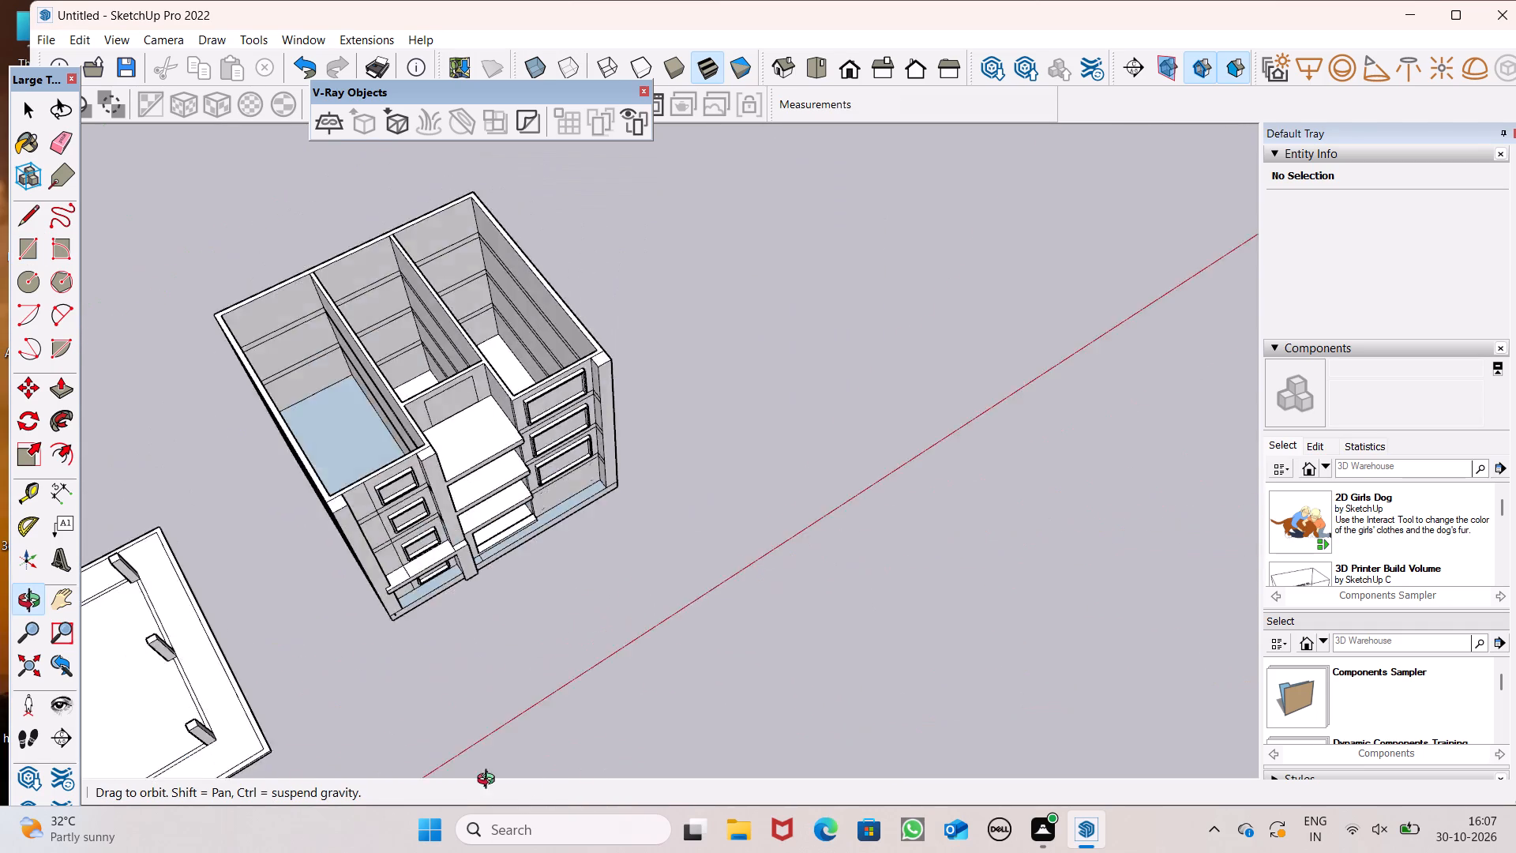
{"action": "middle_click_drag", "start_coordinate": [490, 781], "coordinate": [185, 408]}
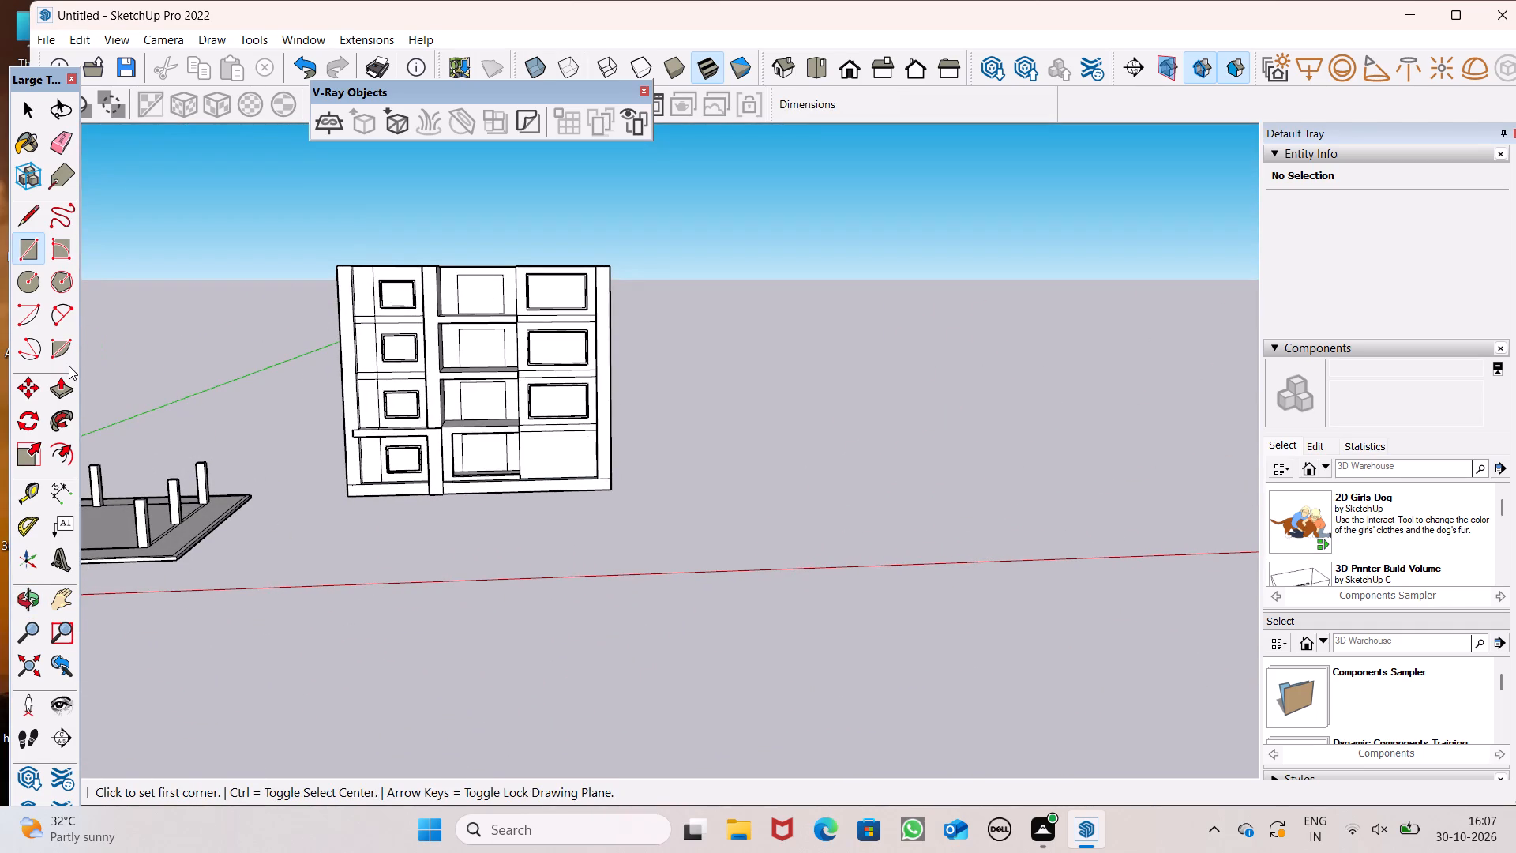
{"action": "left_click", "coordinate": [60, 381]}
{"action": "scroll", "coordinate": [406, 305], "scroll_direction": "up", "scroll_amount": 6}
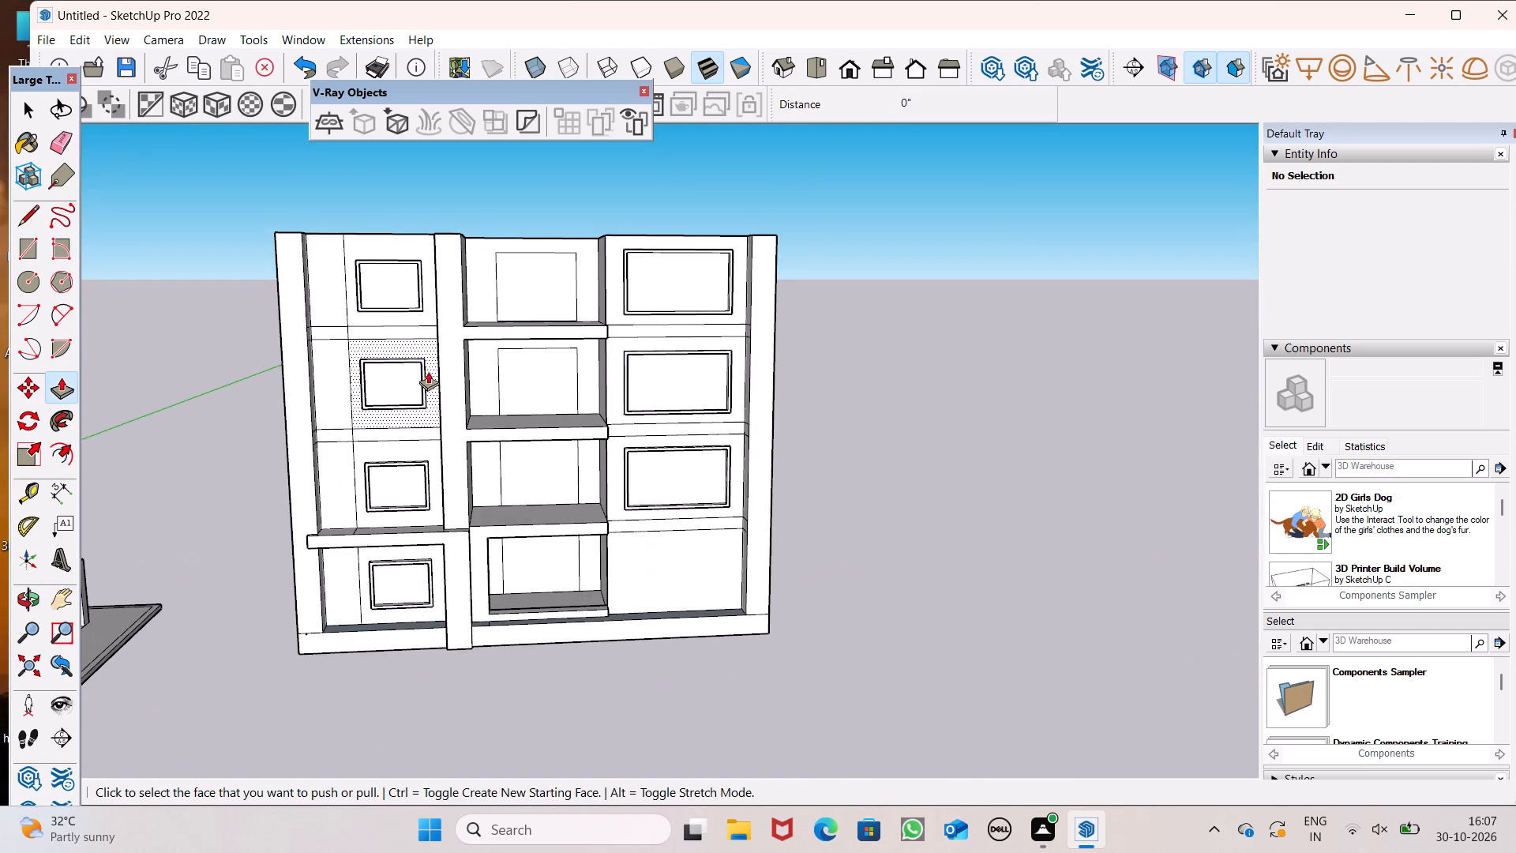
{"action": "middle_click_drag", "start_coordinate": [428, 382], "coordinate": [430, 442]}
{"action": "scroll", "coordinate": [300, 387], "scroll_direction": "up", "scroll_amount": 7}
{"action": "scroll", "coordinate": [444, 423], "scroll_direction": "up", "scroll_amount": 6}
{"action": "left_click_drag", "start_coordinate": [325, 438], "coordinate": [324, 428]}
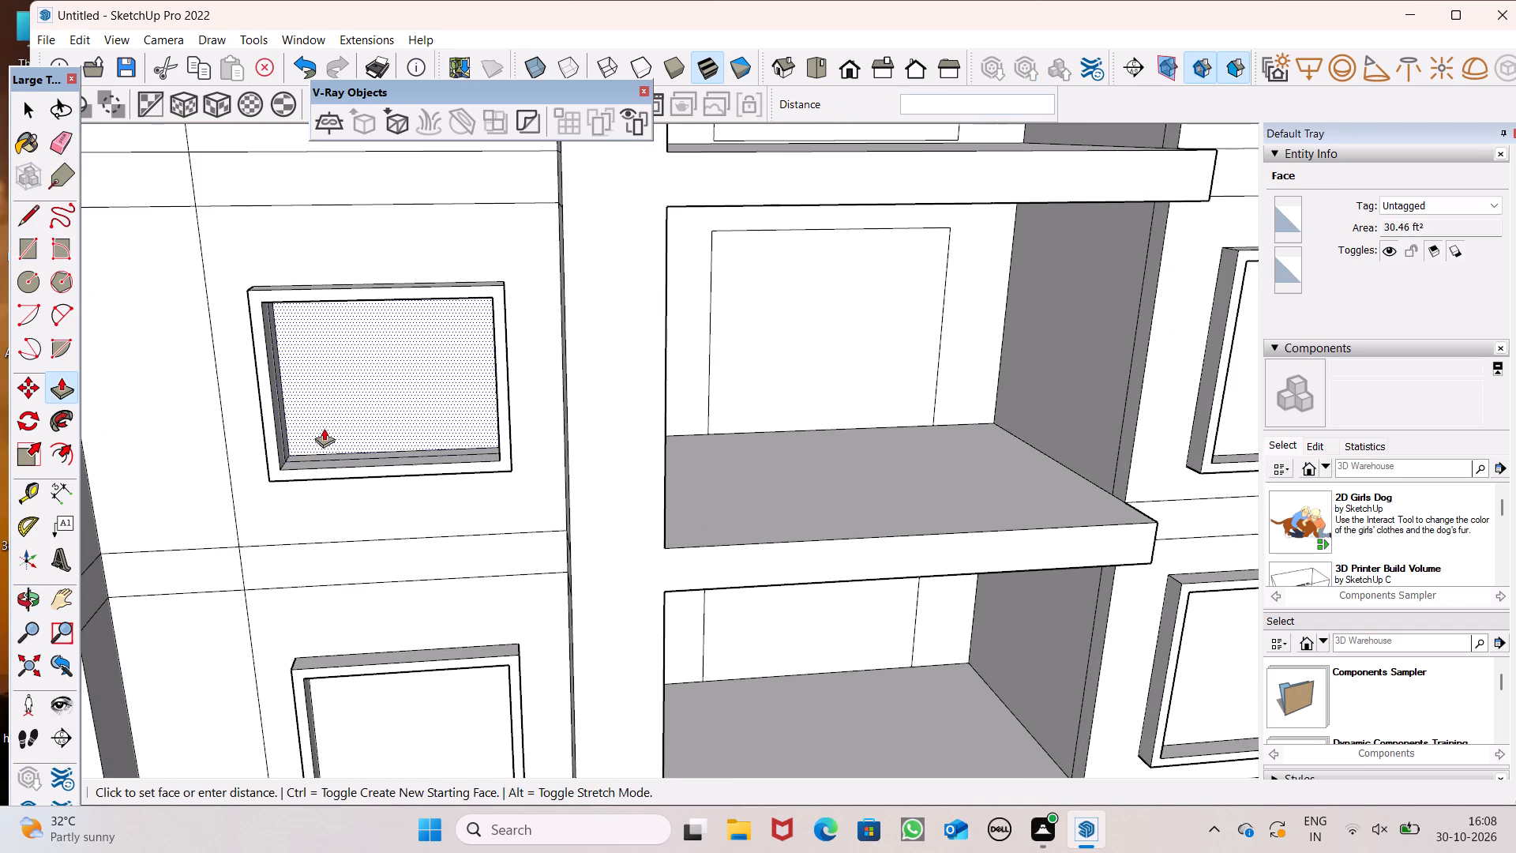
{"action": "left_click_drag", "start_coordinate": [324, 428], "coordinate": [362, 411]}
Push the second-storey pane of the narrow window column 9" inward through the wall.
{"action": "scroll", "coordinate": [343, 392], "scroll_direction": "down", "scroll_amount": 7}
{"action": "scroll", "coordinate": [382, 527], "scroll_direction": "up", "scroll_amount": 7}
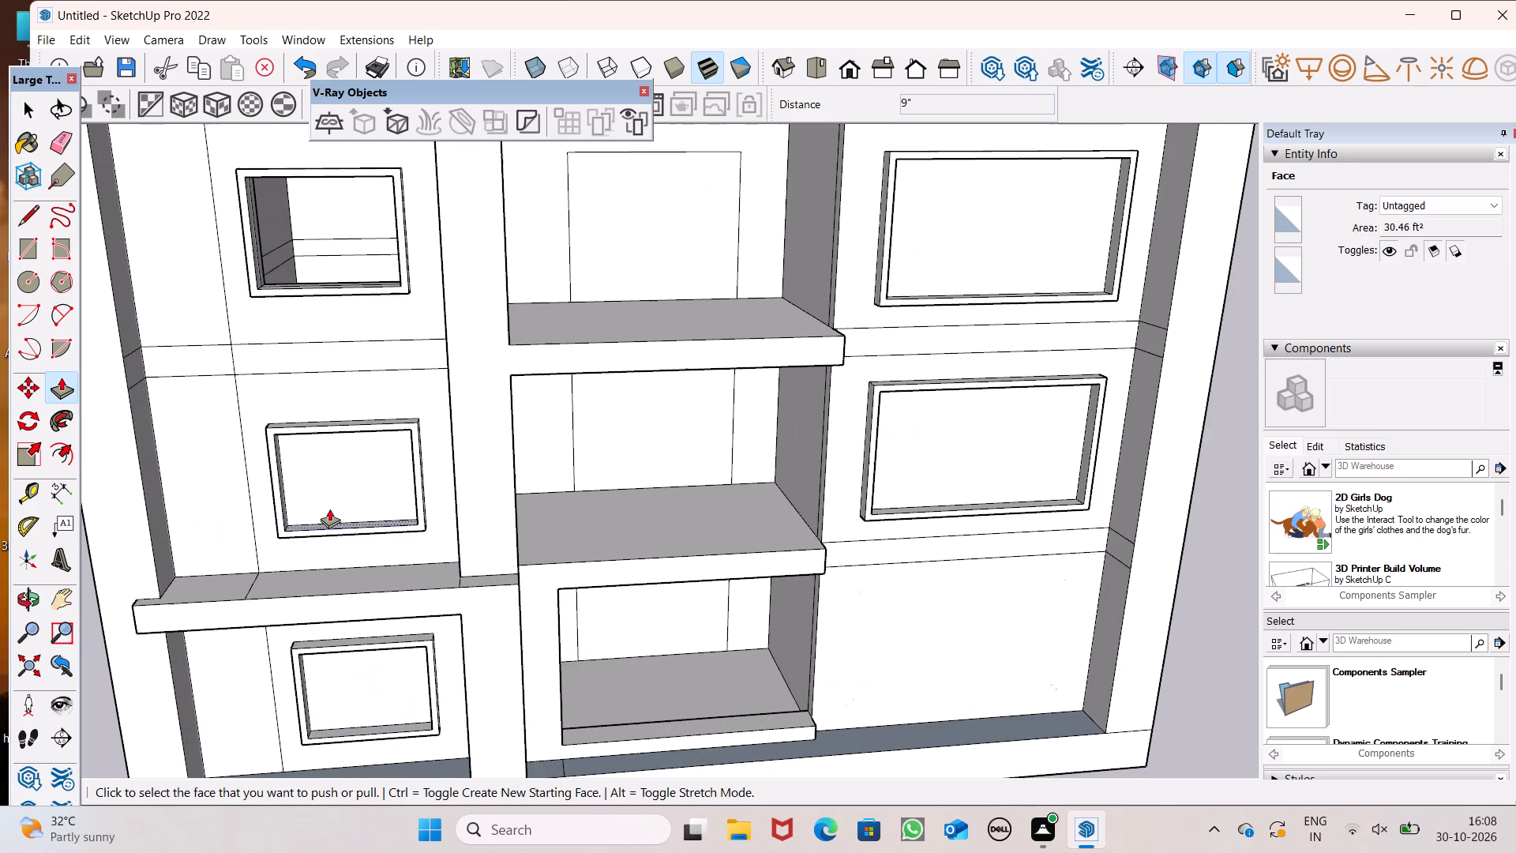
{"action": "left_click_drag", "start_coordinate": [313, 508], "coordinate": [375, 473]}
Push the ground-floor pane of the narrow window column 9" inward through the wall.
{"action": "scroll", "coordinate": [327, 399], "scroll_direction": "down", "scroll_amount": 7}
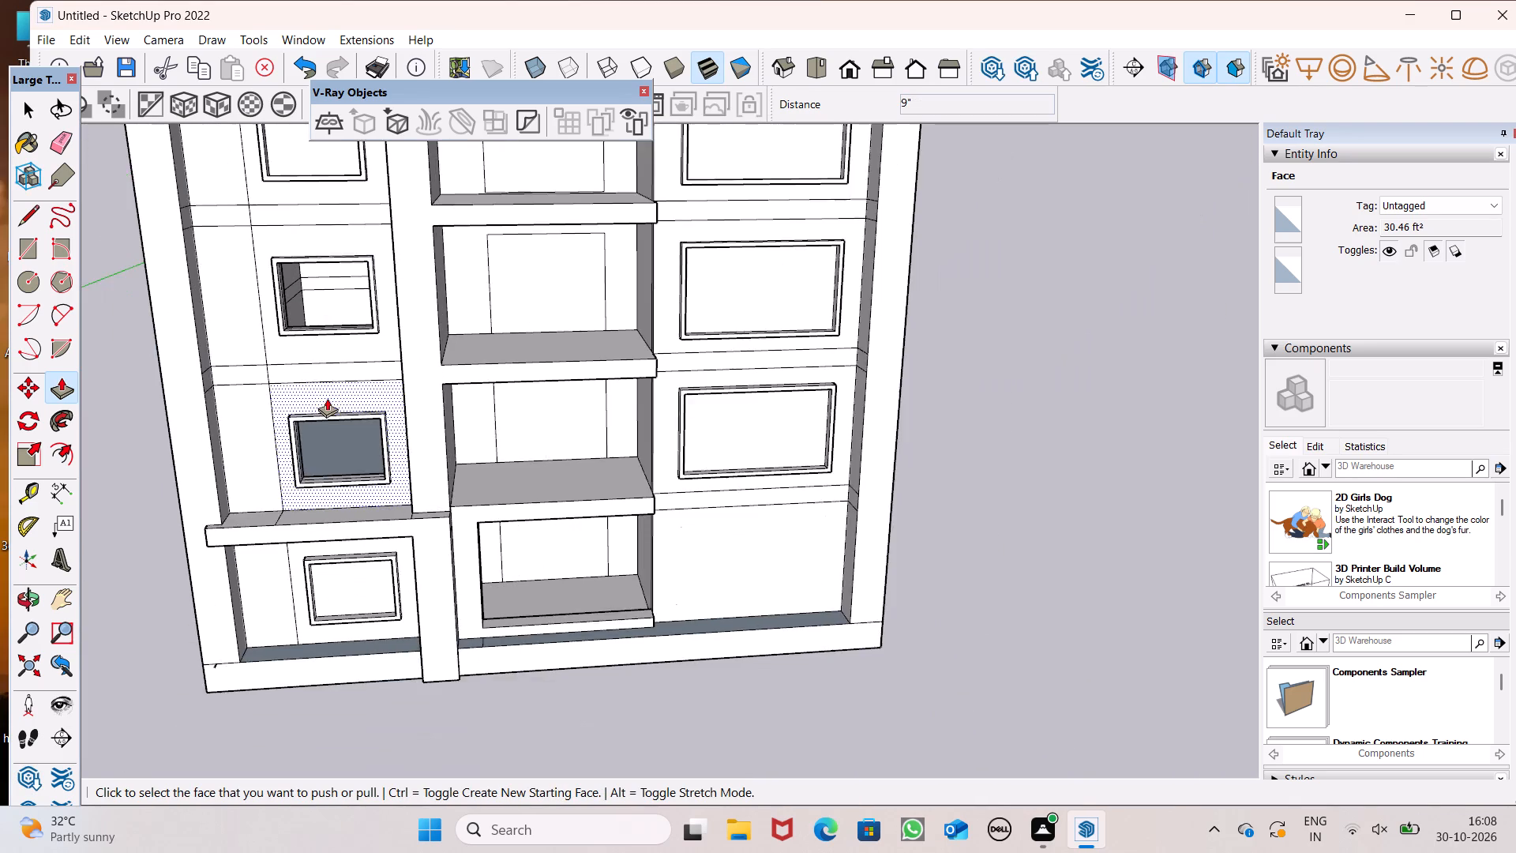
{"action": "scroll", "coordinate": [310, 529], "scroll_direction": "up", "scroll_amount": 6}
{"action": "middle_click_drag", "start_coordinate": [325, 526], "coordinate": [329, 417]}
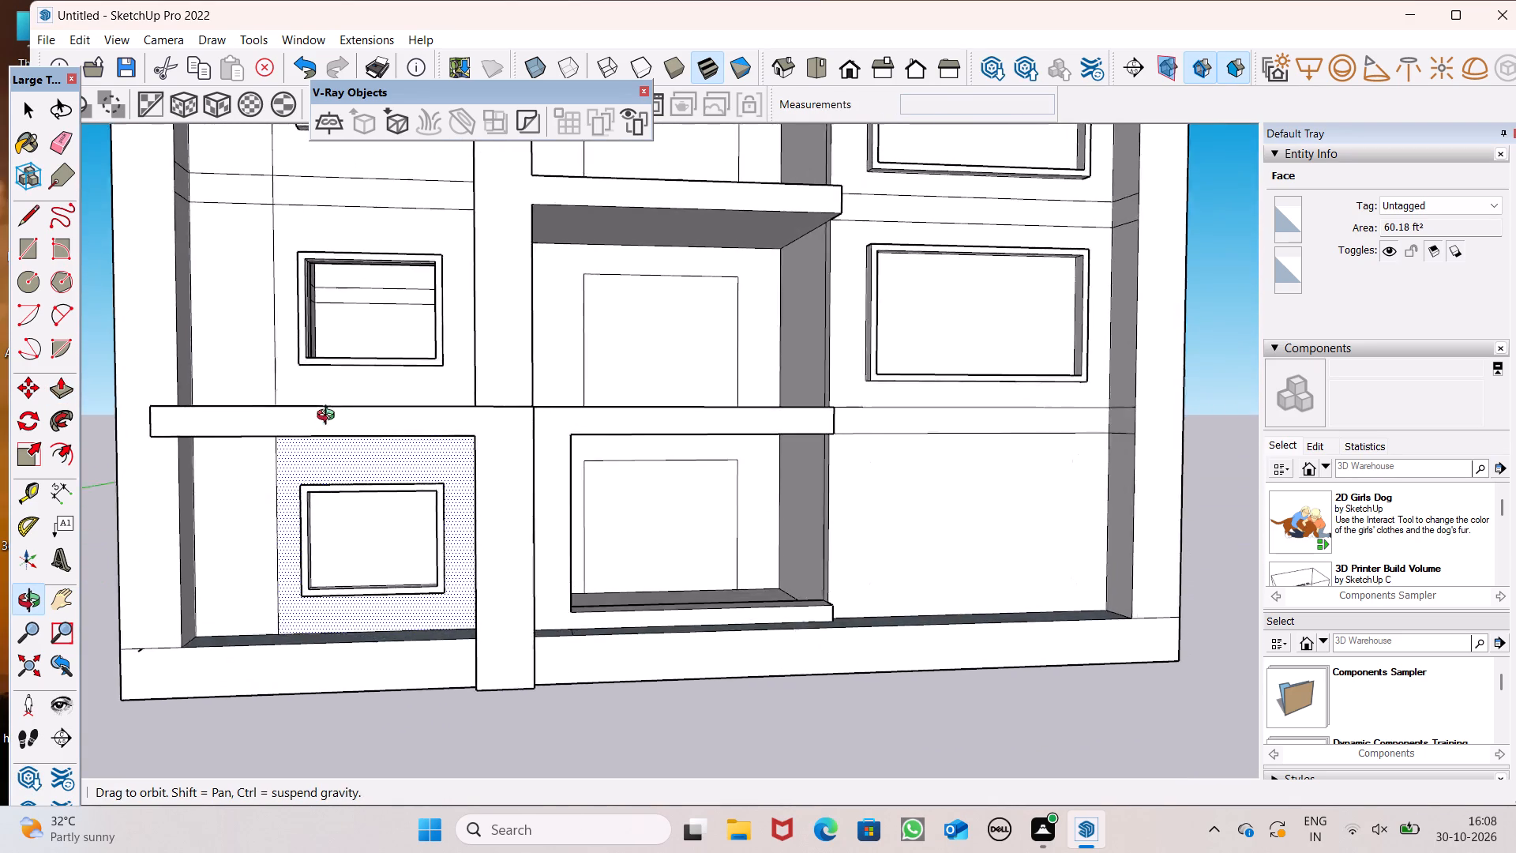
{"action": "middle_click_drag", "start_coordinate": [329, 417], "coordinate": [329, 429]}
{"action": "scroll", "coordinate": [359, 586], "scroll_direction": "up", "scroll_amount": 5}
{"action": "left_click_drag", "start_coordinate": [310, 591], "coordinate": [399, 572]}
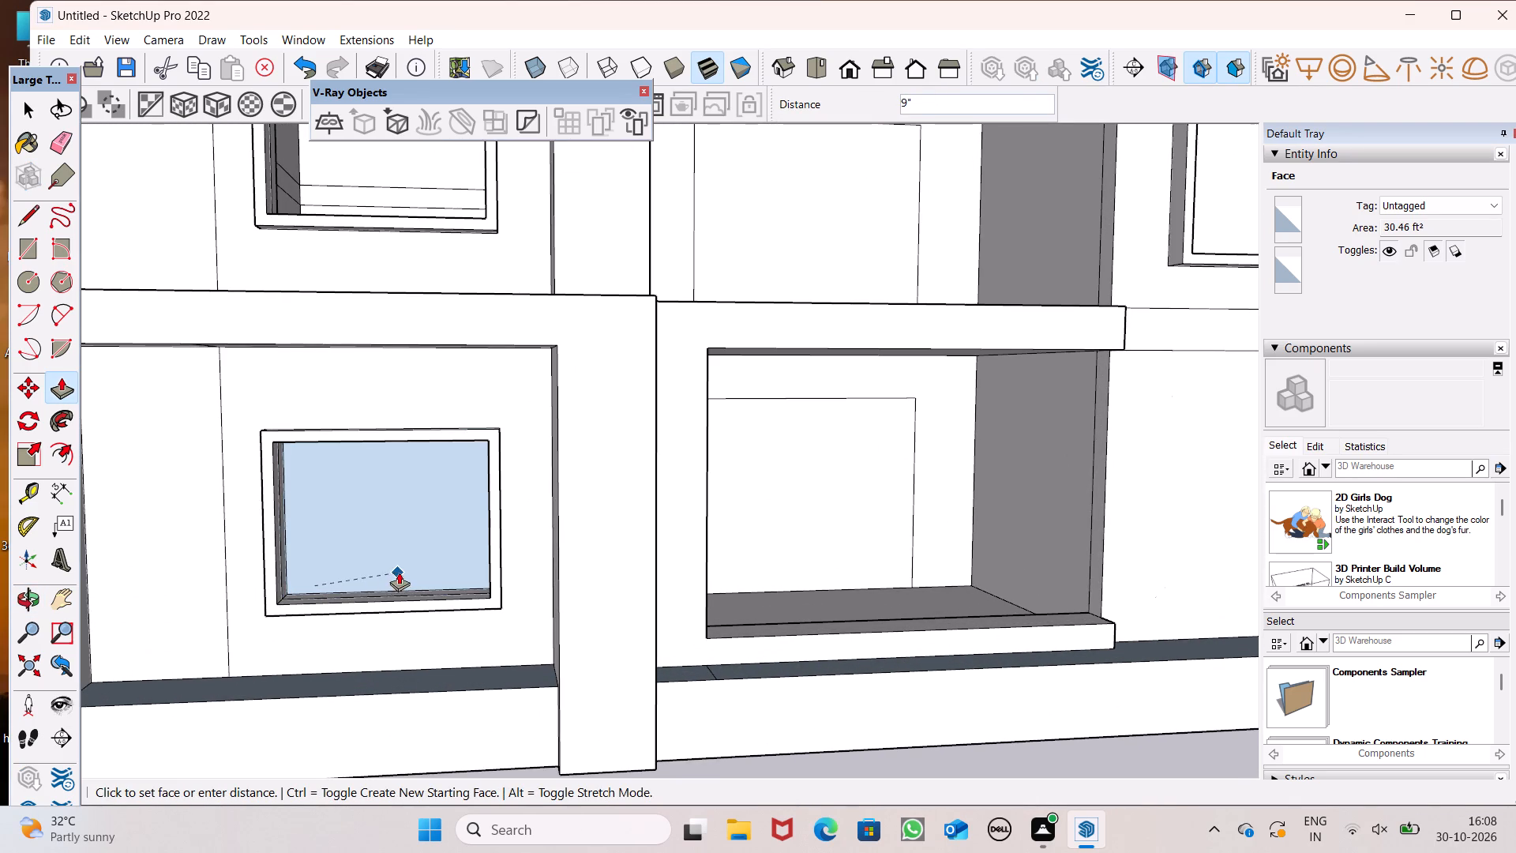
{"action": "left_click_drag", "start_coordinate": [399, 572], "coordinate": [420, 554]}
Push/Pull the floor face seen through the second-storey window opening by 6".
{"action": "scroll", "coordinate": [392, 557], "scroll_direction": "down", "scroll_amount": 4}
{"action": "middle_click_drag", "start_coordinate": [425, 582], "coordinate": [409, 408]}
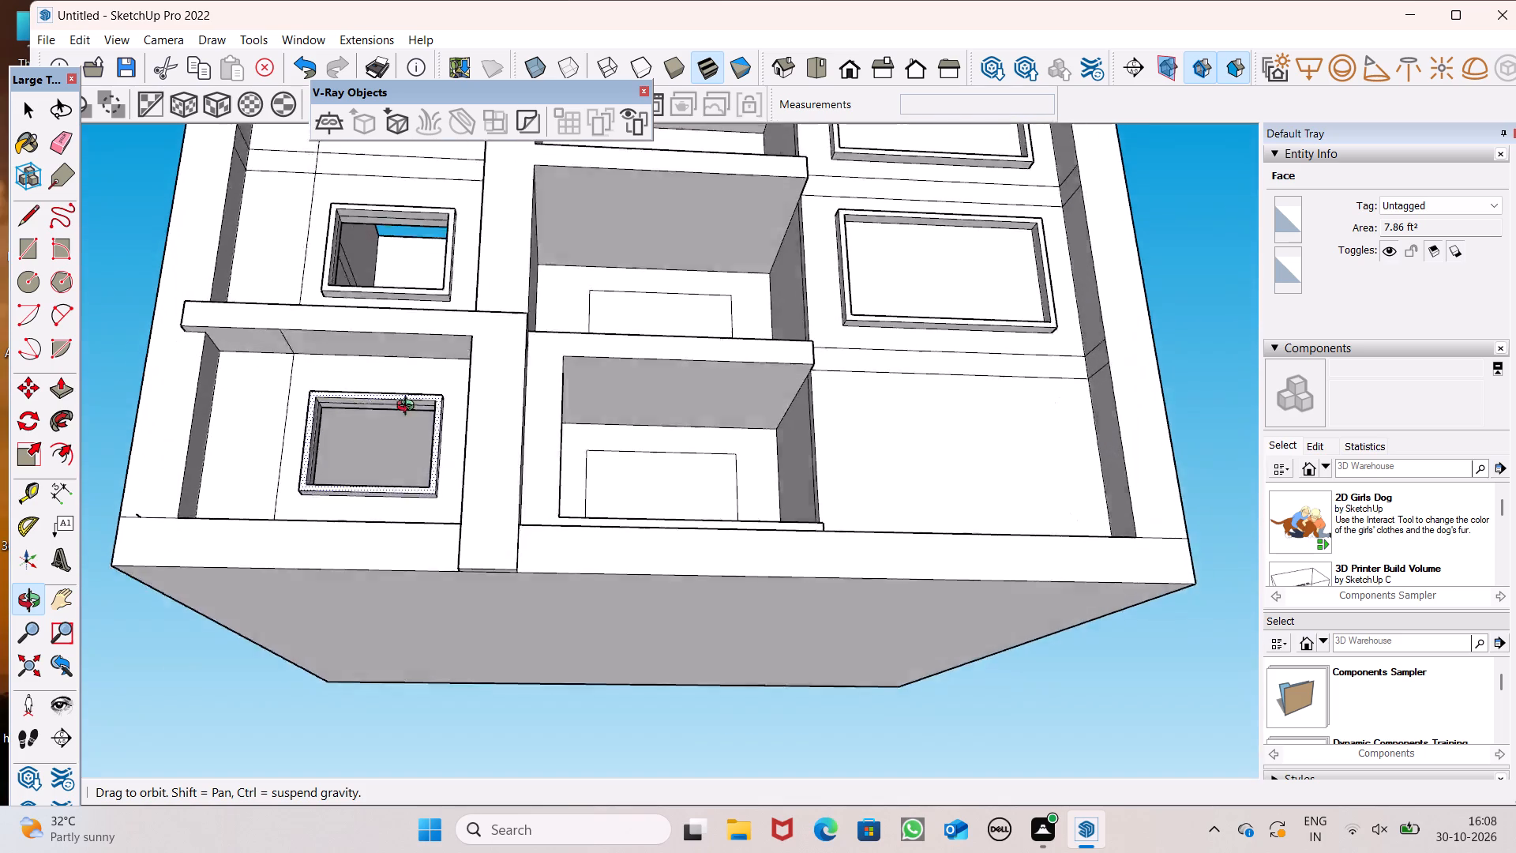
{"action": "middle_click_drag", "start_coordinate": [409, 408], "coordinate": [527, 443]}
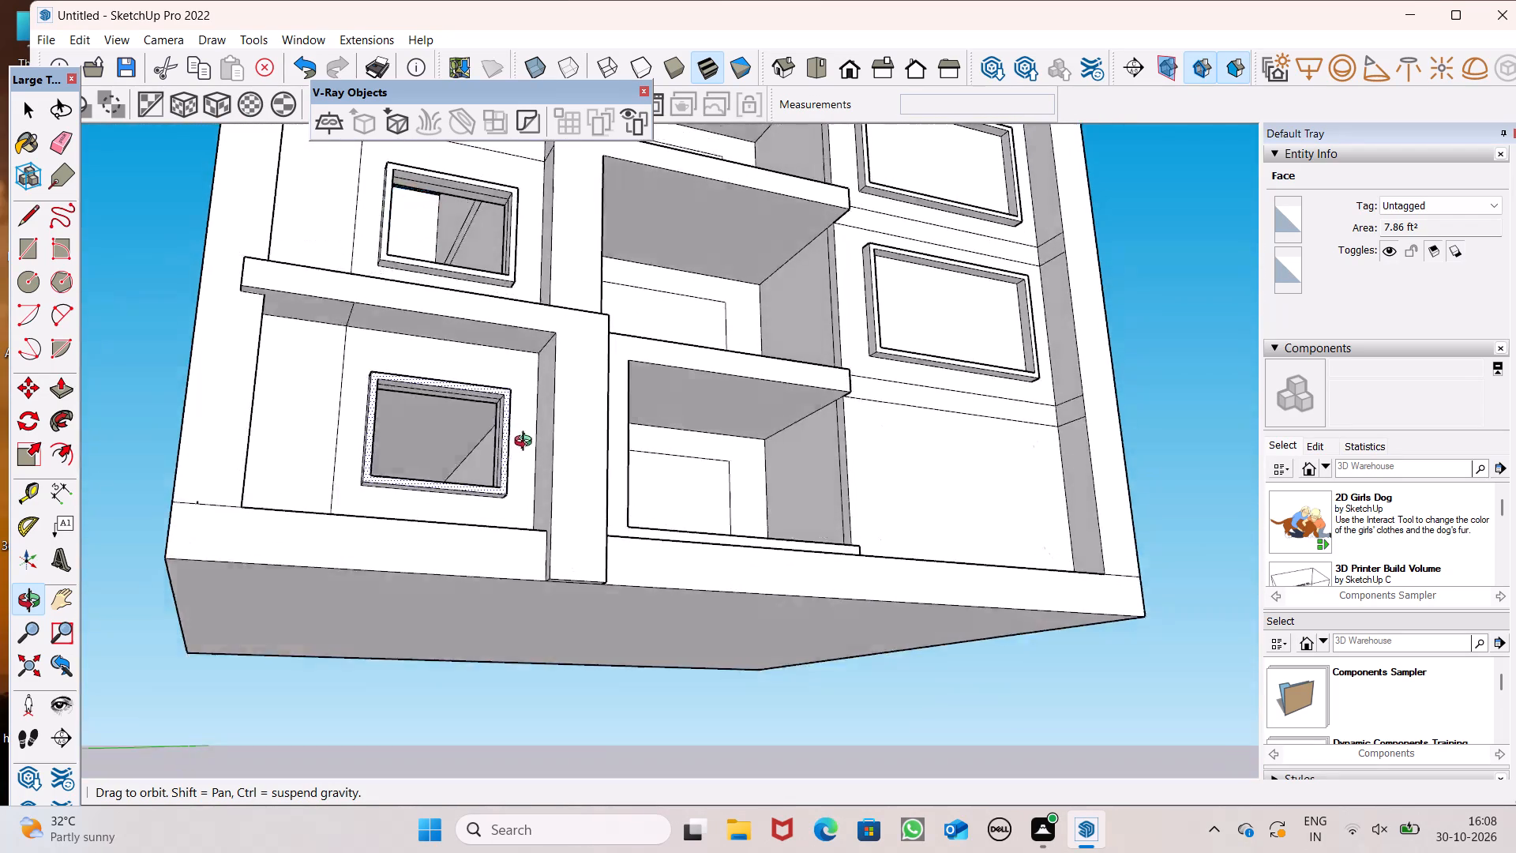
{"action": "middle_click_drag", "start_coordinate": [527, 443], "coordinate": [385, 614]}
{"action": "scroll", "coordinate": [317, 419], "scroll_direction": "up", "scroll_amount": 3}
{"action": "scroll", "coordinate": [405, 348], "scroll_direction": "down", "scroll_amount": 5}
{"action": "middle_click_drag", "start_coordinate": [403, 389], "coordinate": [406, 506]}
{"action": "scroll", "coordinate": [406, 506], "scroll_direction": "up", "scroll_amount": 6}
{"action": "middle_click_drag", "start_coordinate": [406, 506], "coordinate": [406, 504]}
{"action": "left_click", "coordinate": [382, 367]}
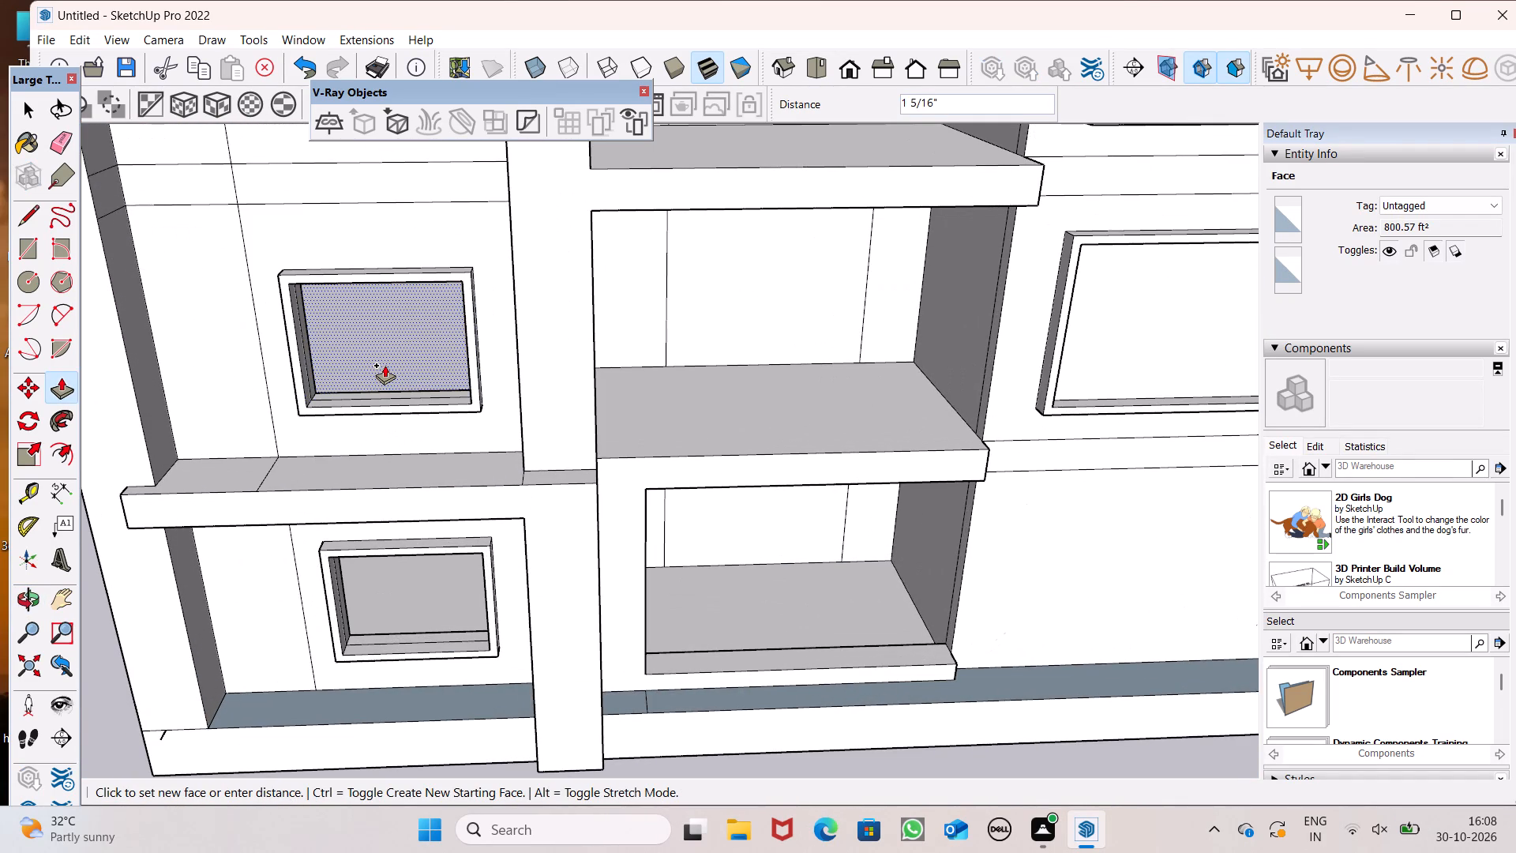
{"action": "type", "text": "6\""}
{"action": "key", "text": "Return"}
{"action": "scroll", "coordinate": [385, 359], "scroll_direction": "down", "scroll_amount": 5}
{"action": "middle_click_drag", "start_coordinate": [366, 462], "coordinate": [351, 181]}
{"action": "scroll", "coordinate": [366, 461], "scroll_direction": "up", "scroll_amount": 2}
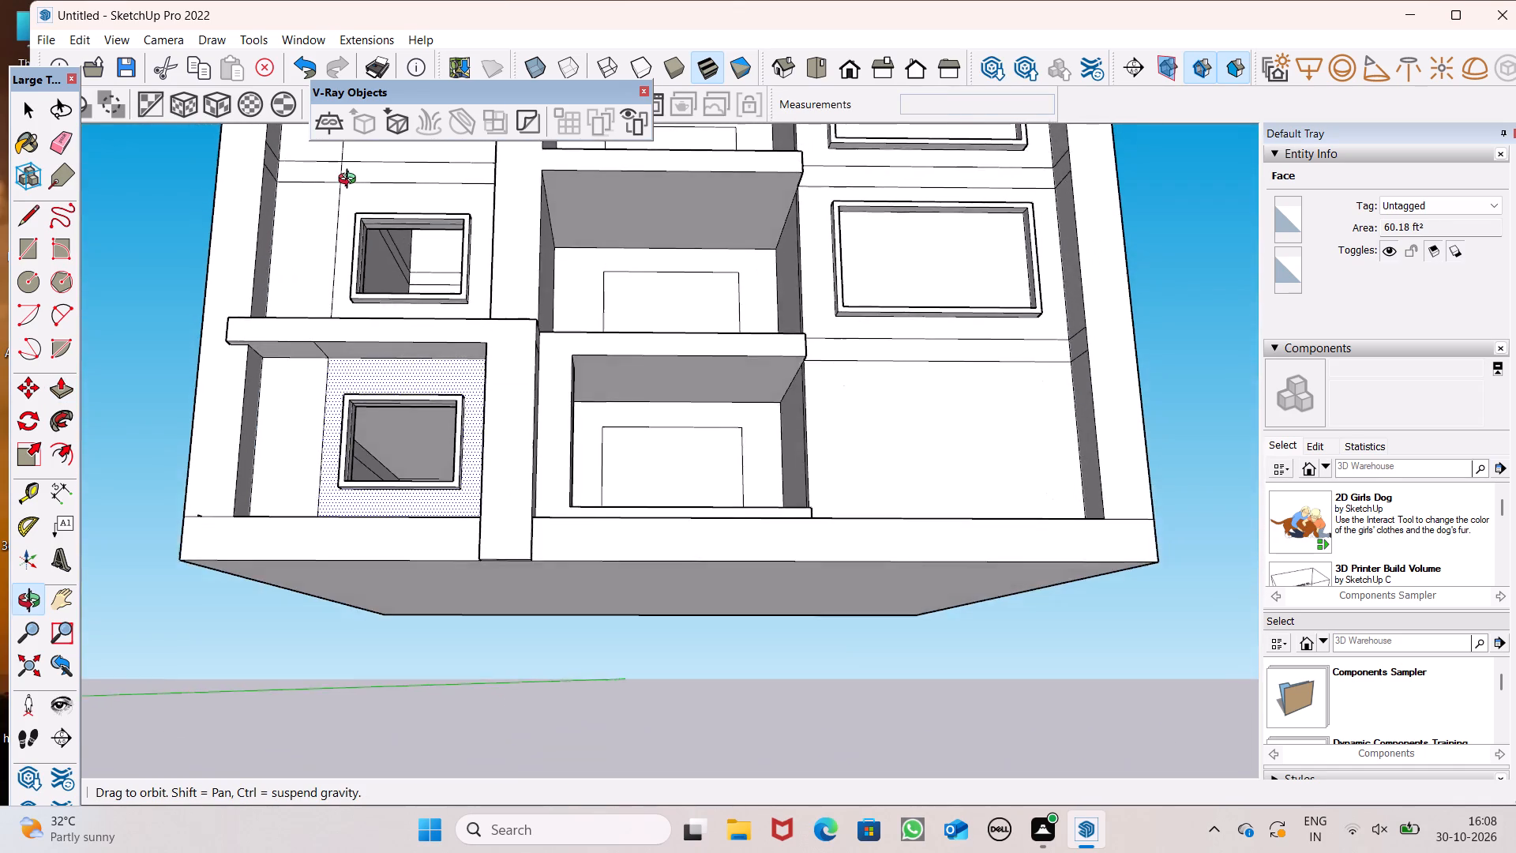
Paint the blue-grey ledge faces along the facade's base white with Color M00.
{"action": "middle_click_drag", "start_coordinate": [351, 181], "coordinate": [428, 552]}
{"action": "scroll", "coordinate": [421, 483], "scroll_direction": "down", "scroll_amount": 12}
{"action": "middle_click_drag", "start_coordinate": [429, 434], "coordinate": [996, 553]}
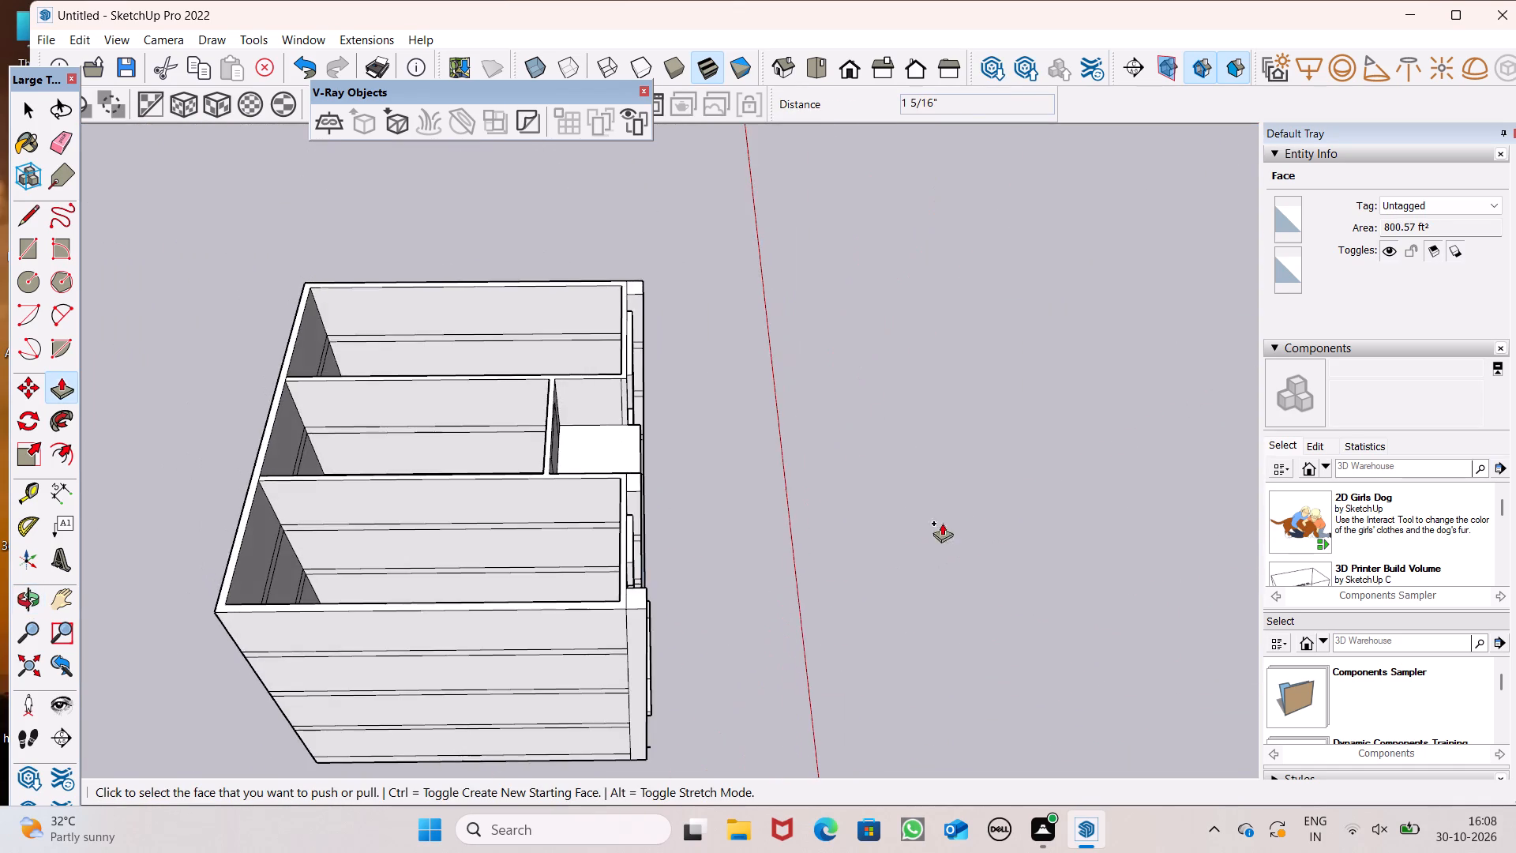
{"action": "scroll", "coordinate": [590, 386], "scroll_direction": "down", "scroll_amount": 3}
{"action": "middle_click_drag", "start_coordinate": [616, 448], "coordinate": [395, 550]}
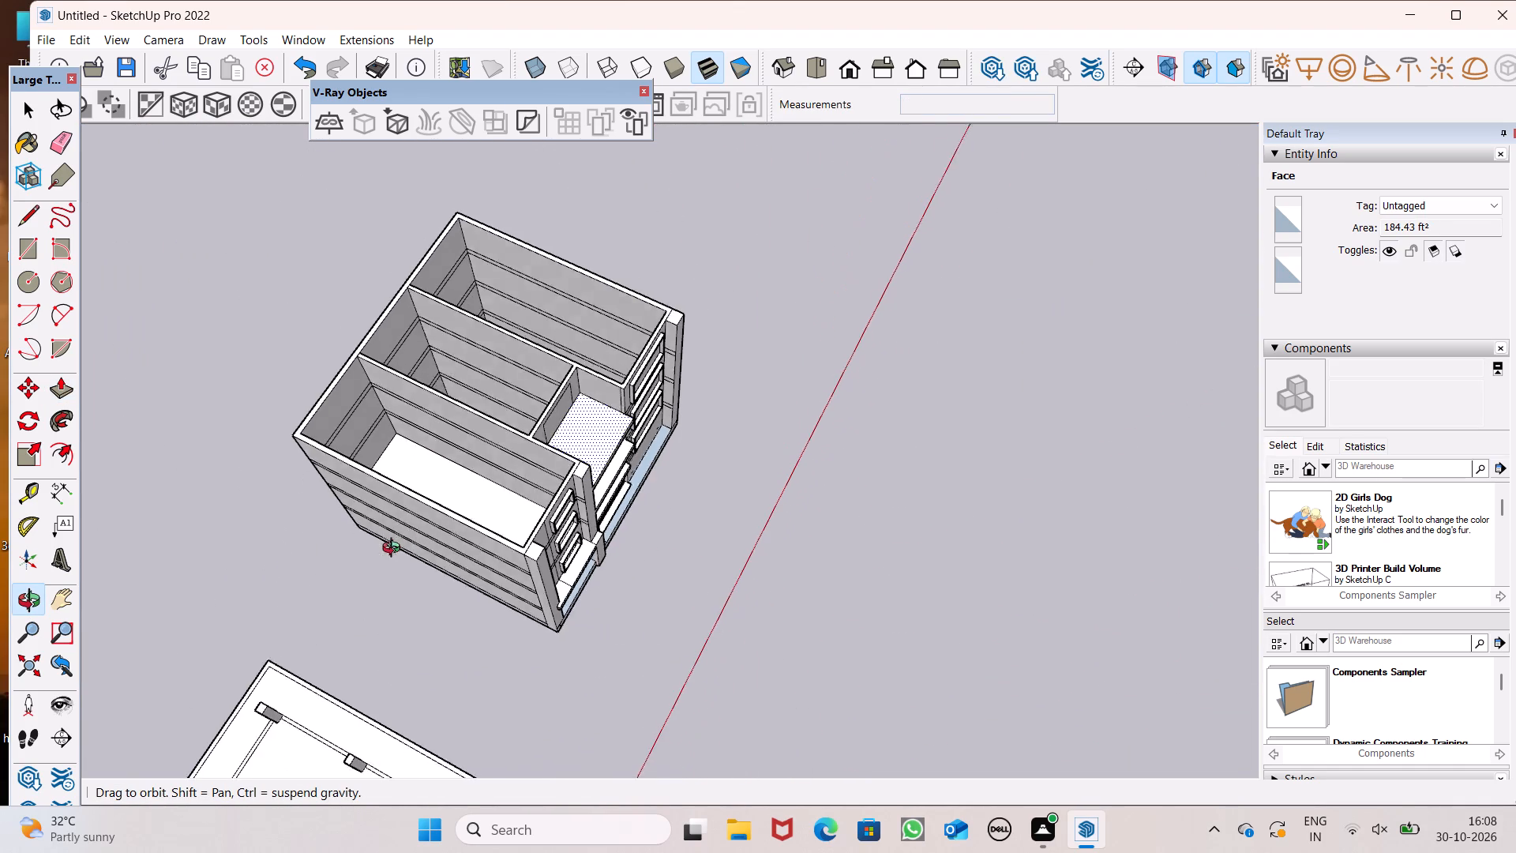
{"action": "middle_click_drag", "start_coordinate": [395, 550], "coordinate": [394, 551]}
{"action": "scroll", "coordinate": [394, 551], "scroll_direction": "up", "scroll_amount": 1}
{"action": "scroll", "coordinate": [1347, 534], "scroll_direction": "down", "scroll_amount": 16}
{"action": "scroll", "coordinate": [1375, 626], "scroll_direction": "up", "scroll_amount": 1}
{"action": "scroll", "coordinate": [1375, 626], "scroll_direction": "down", "scroll_amount": 2}
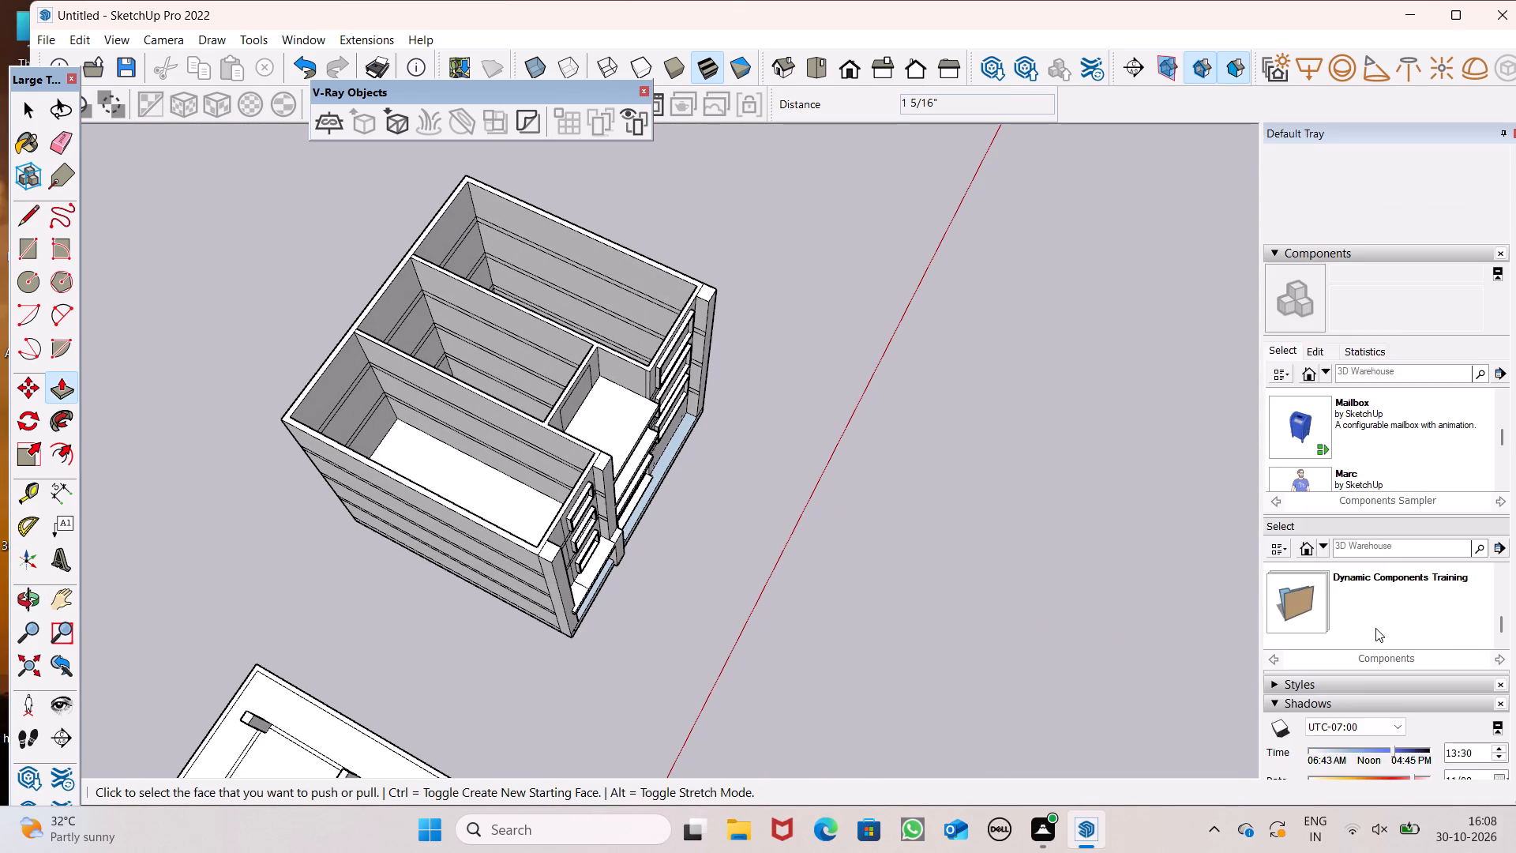
{"action": "scroll", "coordinate": [1375, 629], "scroll_direction": "down", "scroll_amount": 6}
{"action": "scroll", "coordinate": [1306, 481], "scroll_direction": "down", "scroll_amount": 10}
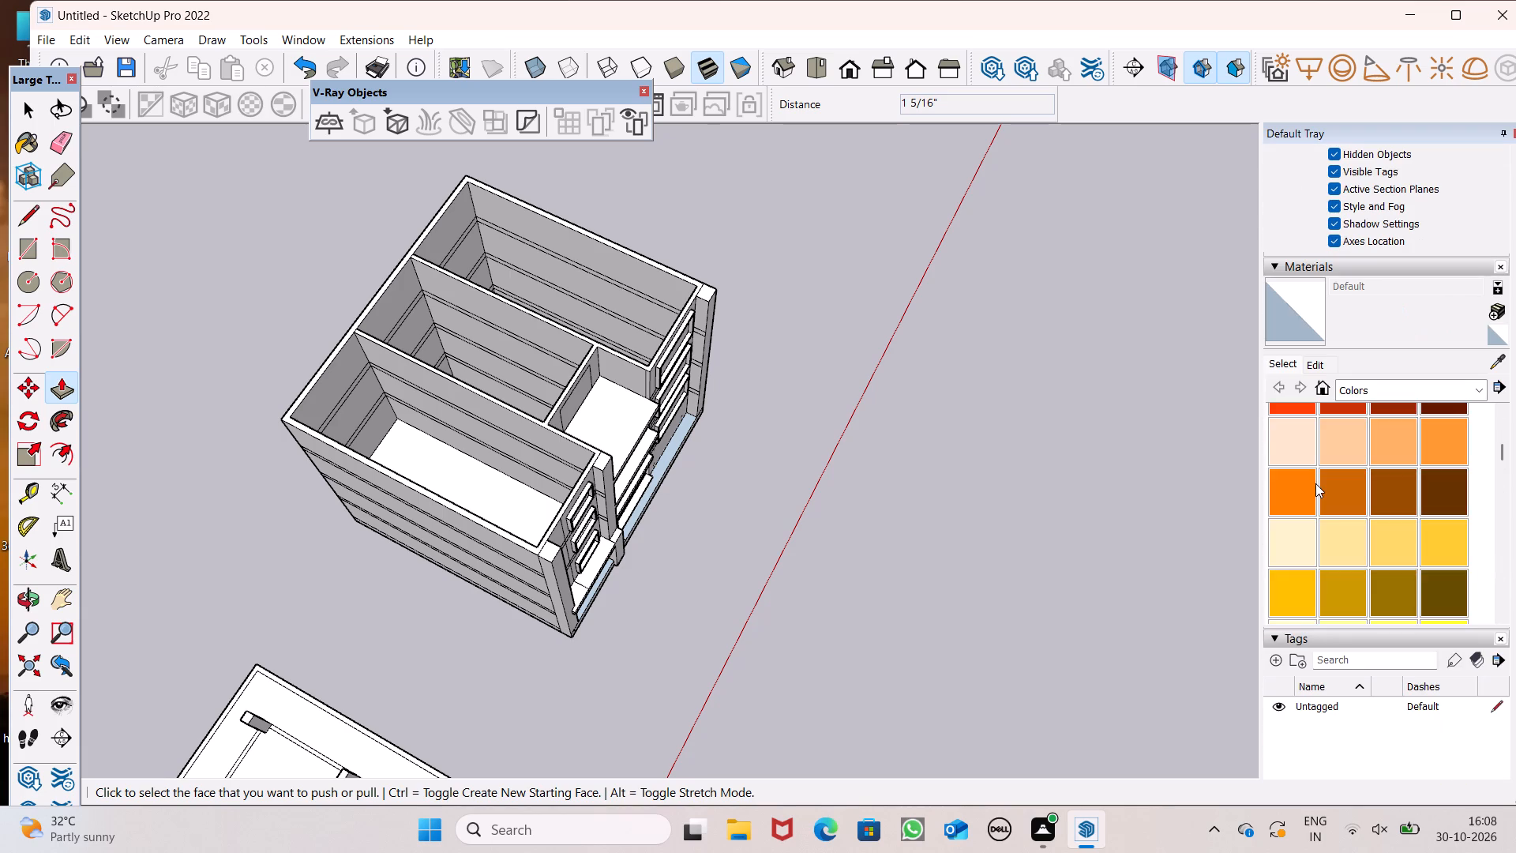
{"action": "scroll", "coordinate": [1315, 483], "scroll_direction": "down", "scroll_amount": 13}
{"action": "scroll", "coordinate": [1289, 486], "scroll_direction": "up", "scroll_amount": 3}
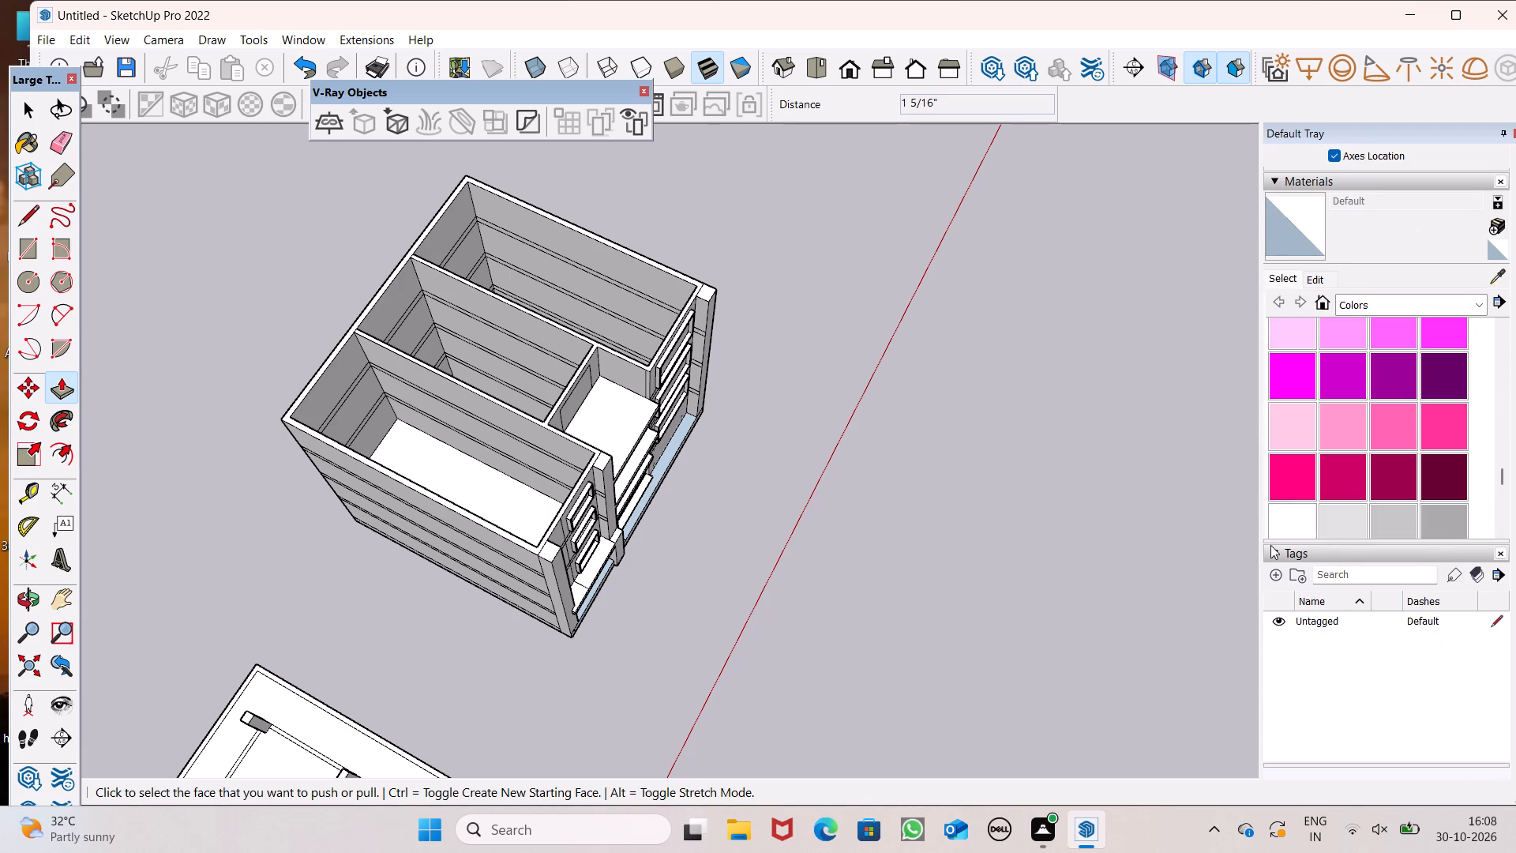
{"action": "left_click", "coordinate": [1285, 523]}
{"action": "scroll", "coordinate": [697, 436], "scroll_direction": "up", "scroll_amount": 4}
{"action": "scroll", "coordinate": [695, 434], "scroll_direction": "down", "scroll_amount": 1}
{"action": "scroll", "coordinate": [695, 434], "scroll_direction": "up", "scroll_amount": 3}
{"action": "left_click", "coordinate": [659, 454]}
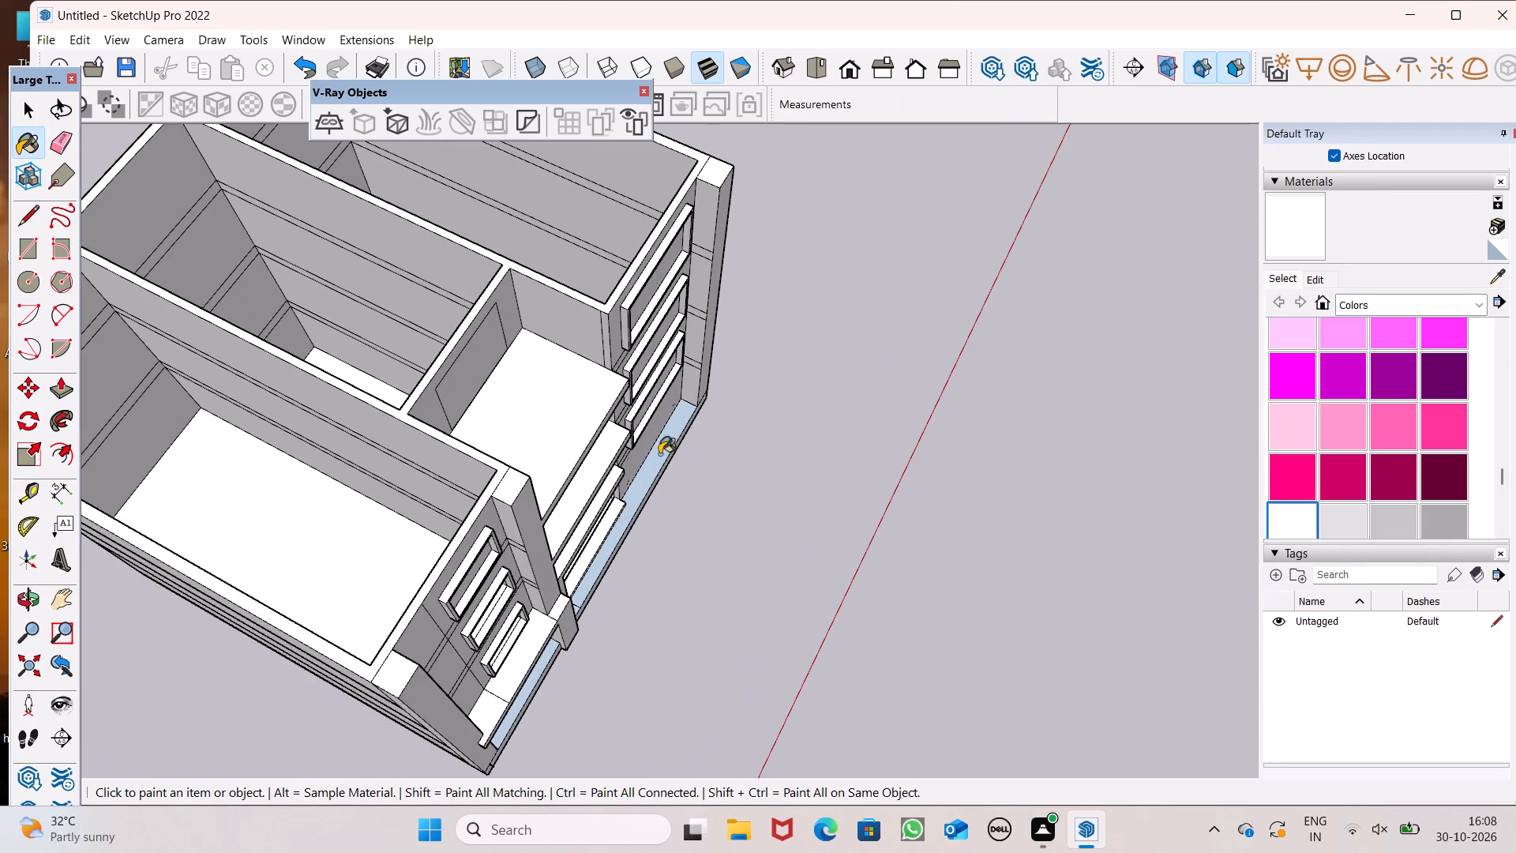
{"action": "middle_click_drag", "start_coordinate": [652, 510], "coordinate": [403, 313]}
{"action": "scroll", "coordinate": [447, 568], "scroll_direction": "down", "scroll_amount": 1}
{"action": "scroll", "coordinate": [447, 568], "scroll_direction": "up", "scroll_amount": 7}
{"action": "scroll", "coordinate": [535, 768], "scroll_direction": "up", "scroll_amount": 5}
{"action": "scroll", "coordinate": [617, 606], "scroll_direction": "down", "scroll_amount": 6}
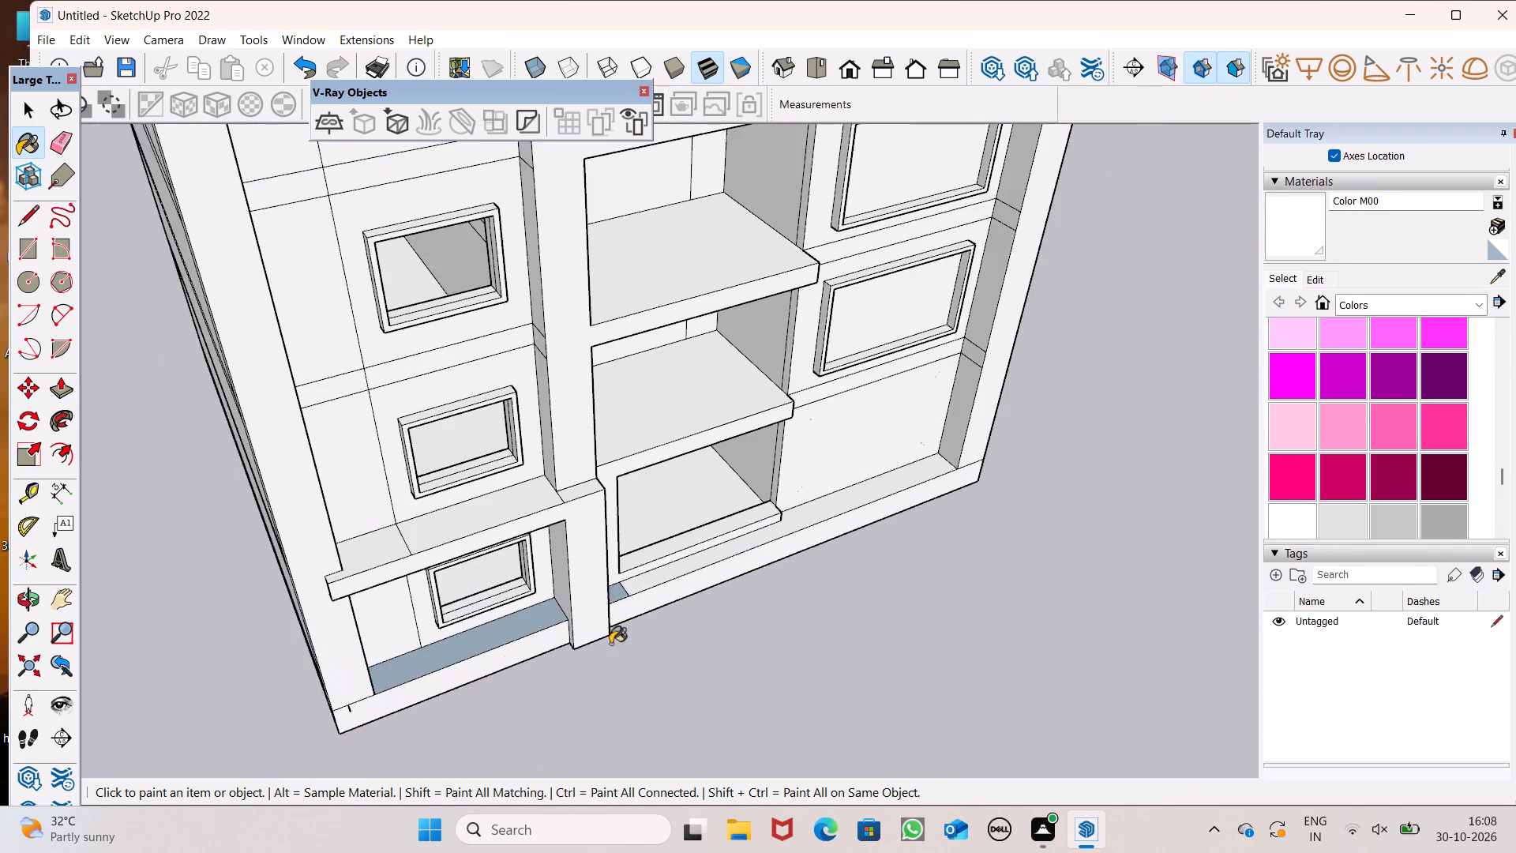
{"action": "scroll", "coordinate": [406, 677], "scroll_direction": "up", "scroll_amount": 5}
{"action": "left_click", "coordinate": [441, 661]}
{"action": "middle_click_drag", "start_coordinate": [828, 614], "coordinate": [538, 562]}
{"action": "scroll", "coordinate": [636, 564], "scroll_direction": "up", "scroll_amount": 5}
{"action": "left_click", "coordinate": [704, 606]}
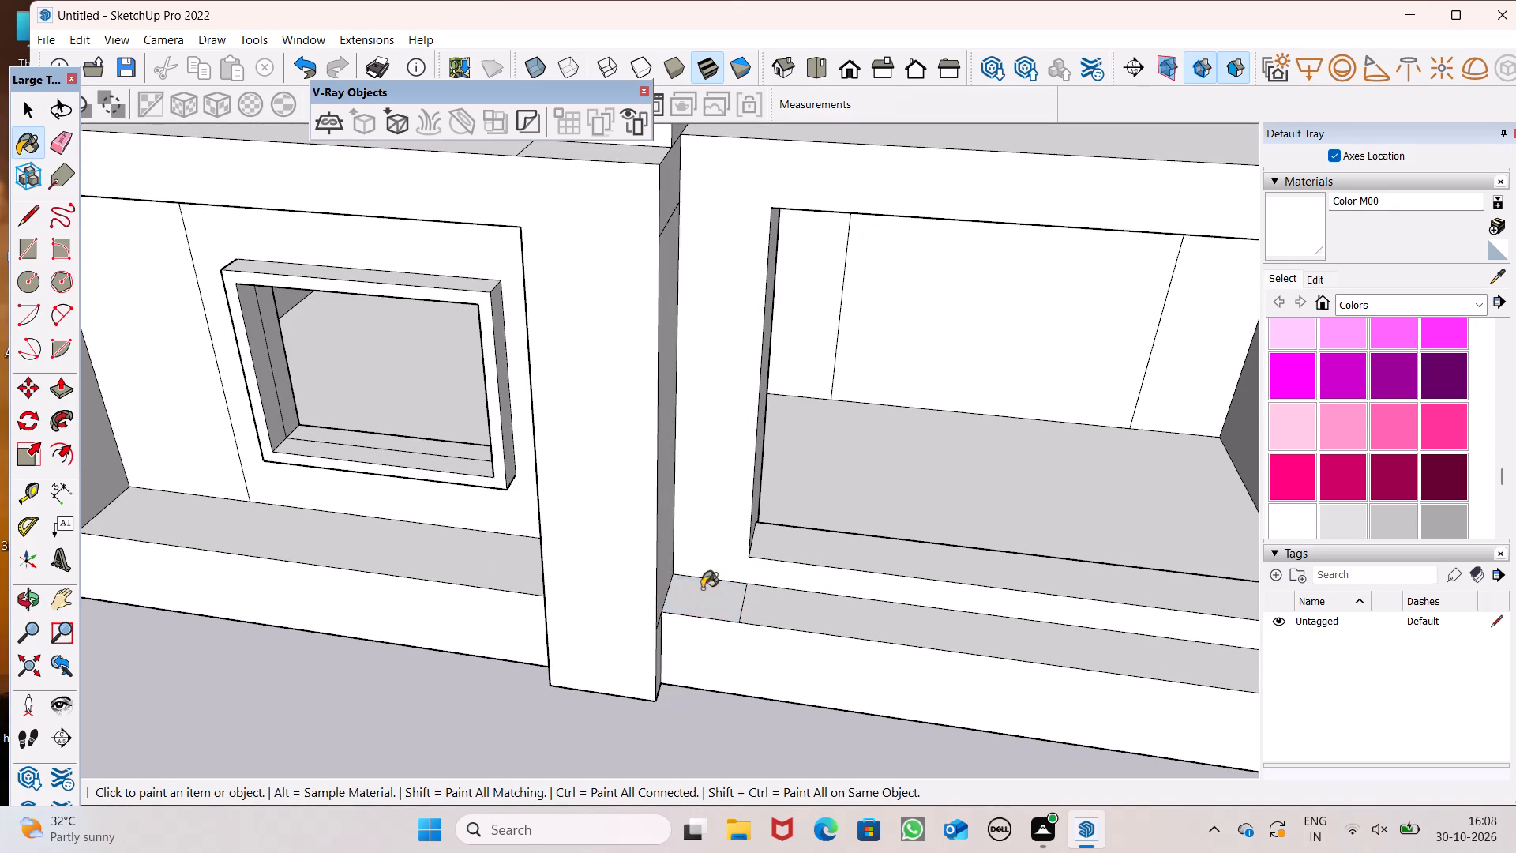
Erase the short stray edge on the base band at the facade corner beside the narrow window column.
{"action": "scroll", "coordinate": [700, 535], "scroll_direction": "down", "scroll_amount": 7}
{"action": "scroll", "coordinate": [729, 421], "scroll_direction": "down", "scroll_amount": 6}
{"action": "middle_click_drag", "start_coordinate": [722, 437], "coordinate": [772, 543]}
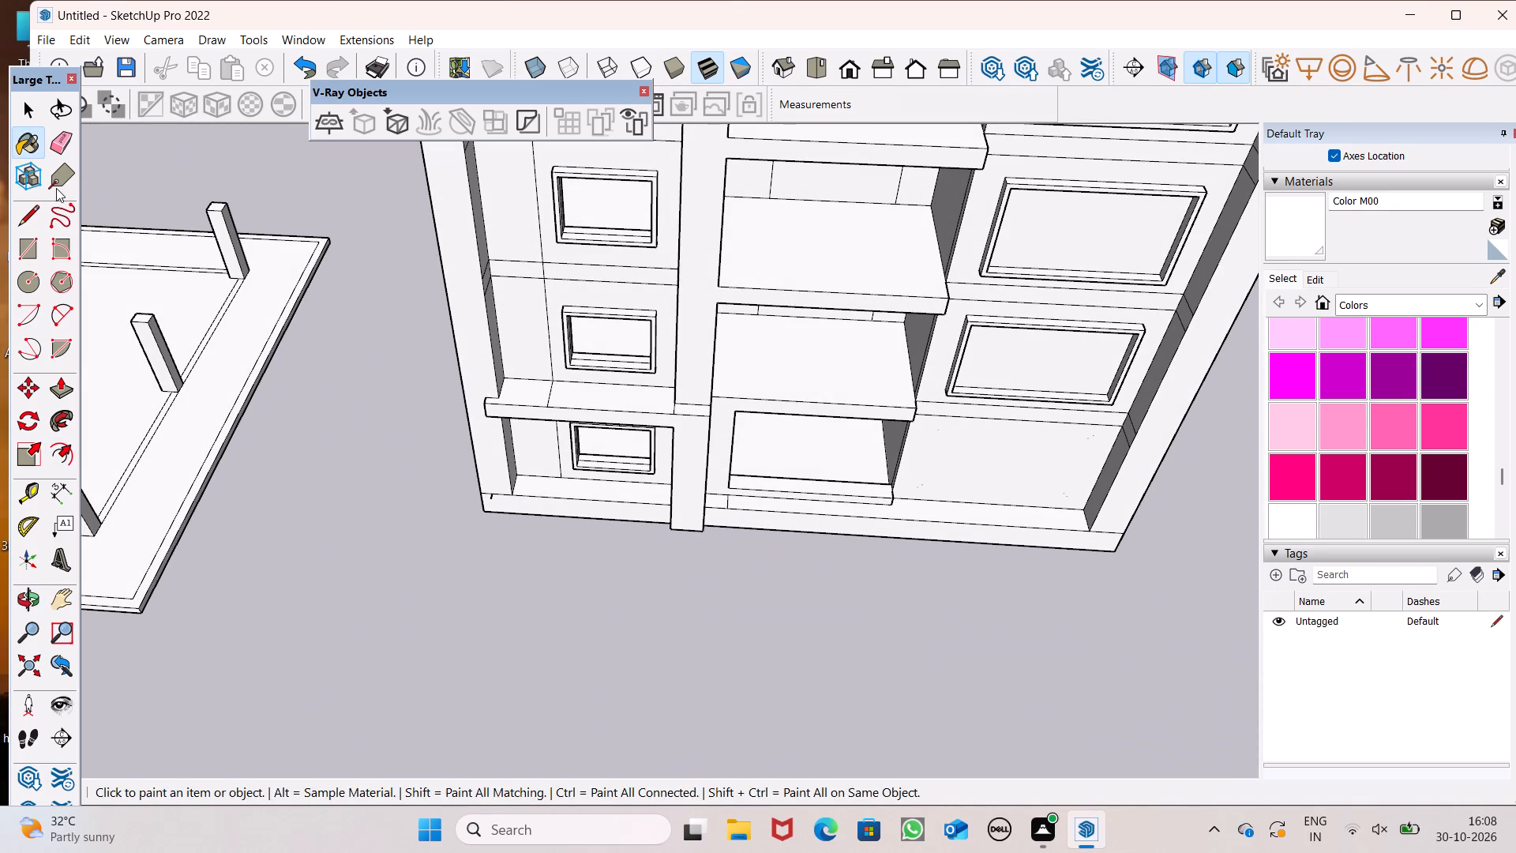
{"action": "left_click", "coordinate": [49, 150]}
{"action": "scroll", "coordinate": [448, 471], "scroll_direction": "up", "scroll_amount": 4}
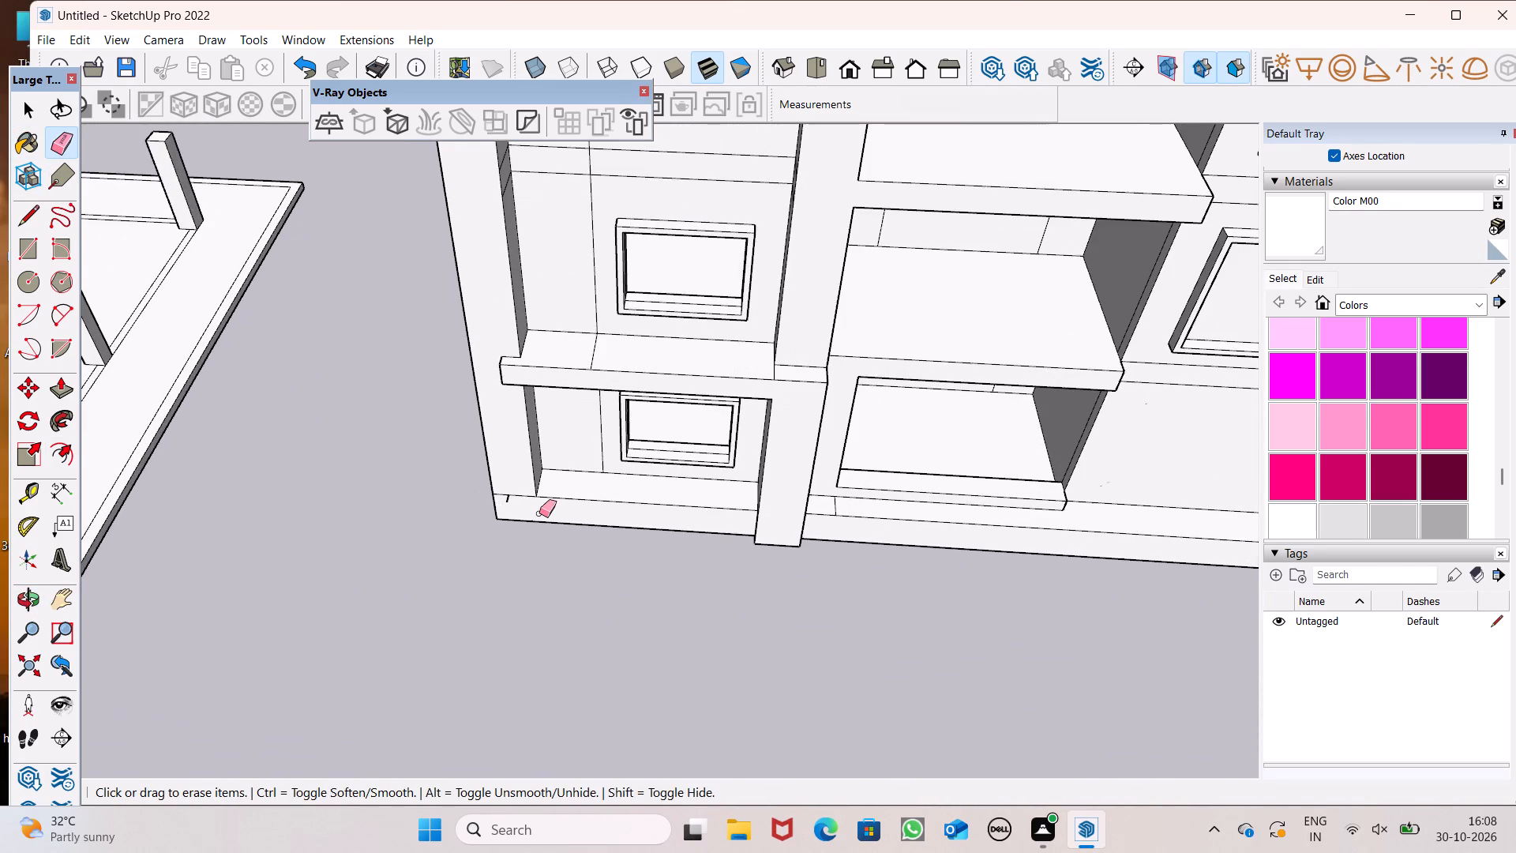
{"action": "scroll", "coordinate": [520, 513], "scroll_direction": "up", "scroll_amount": 13}
{"action": "left_click", "coordinate": [486, 497]}
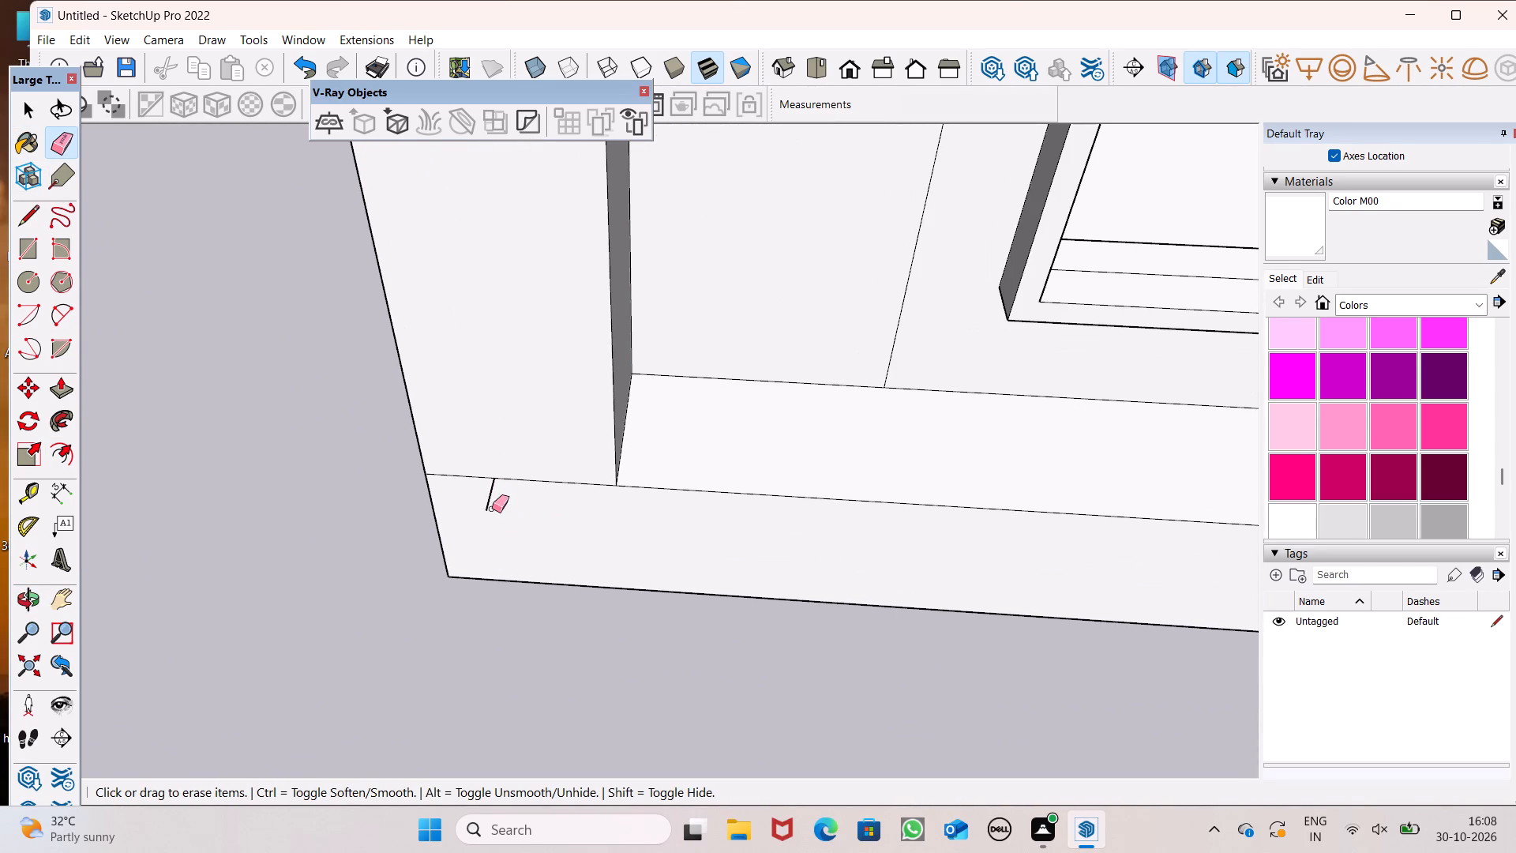
{"action": "left_click_drag", "start_coordinate": [494, 505], "coordinate": [486, 503]}
Draw a line about 17' 7" across the inner front wall behind the narrow window column, closing the third-storey floor face.
{"action": "scroll", "coordinate": [530, 595], "scroll_direction": "down", "scroll_amount": 16}
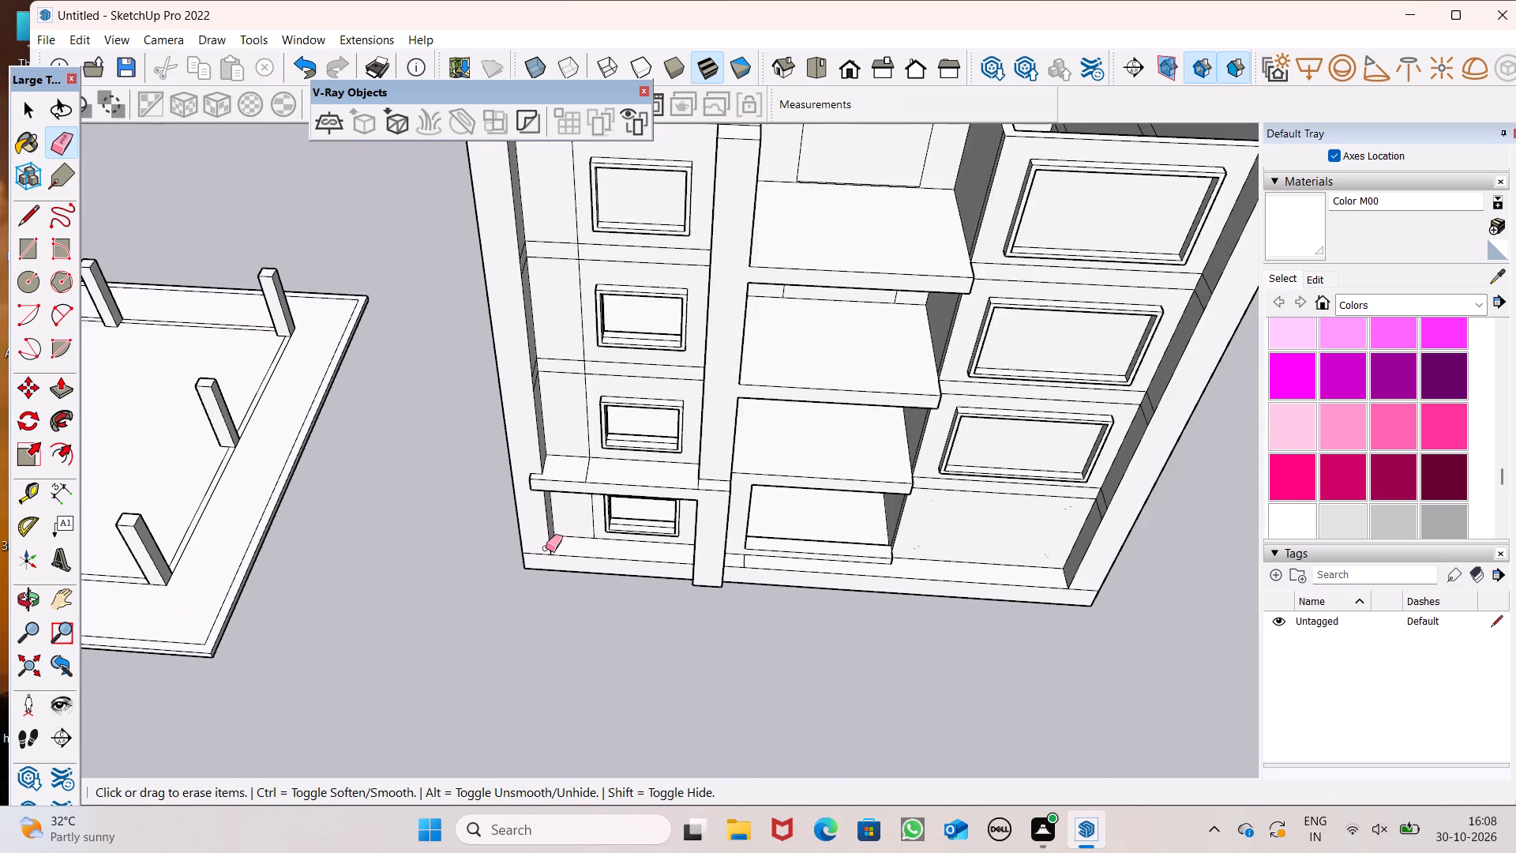
{"action": "scroll", "coordinate": [546, 548], "scroll_direction": "down", "scroll_amount": 4}
{"action": "middle_click_drag", "start_coordinate": [594, 554], "coordinate": [959, 789]}
{"action": "scroll", "coordinate": [437, 801], "scroll_direction": "up", "scroll_amount": 1}
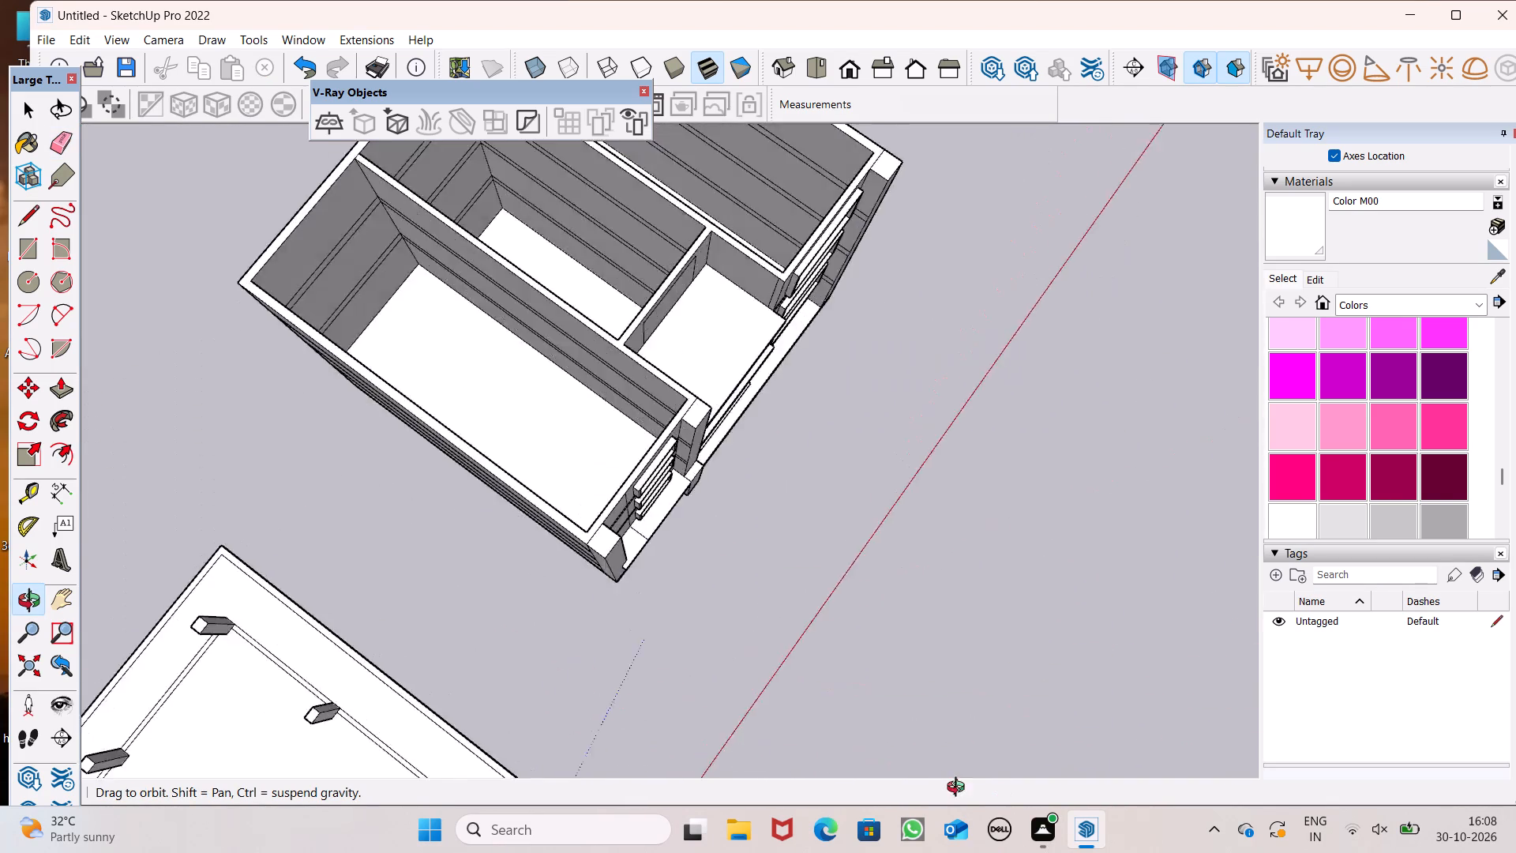
{"action": "middle_click_drag", "start_coordinate": [959, 789], "coordinate": [715, 750]}
{"action": "scroll", "coordinate": [622, 554], "scroll_direction": "down", "scroll_amount": 5}
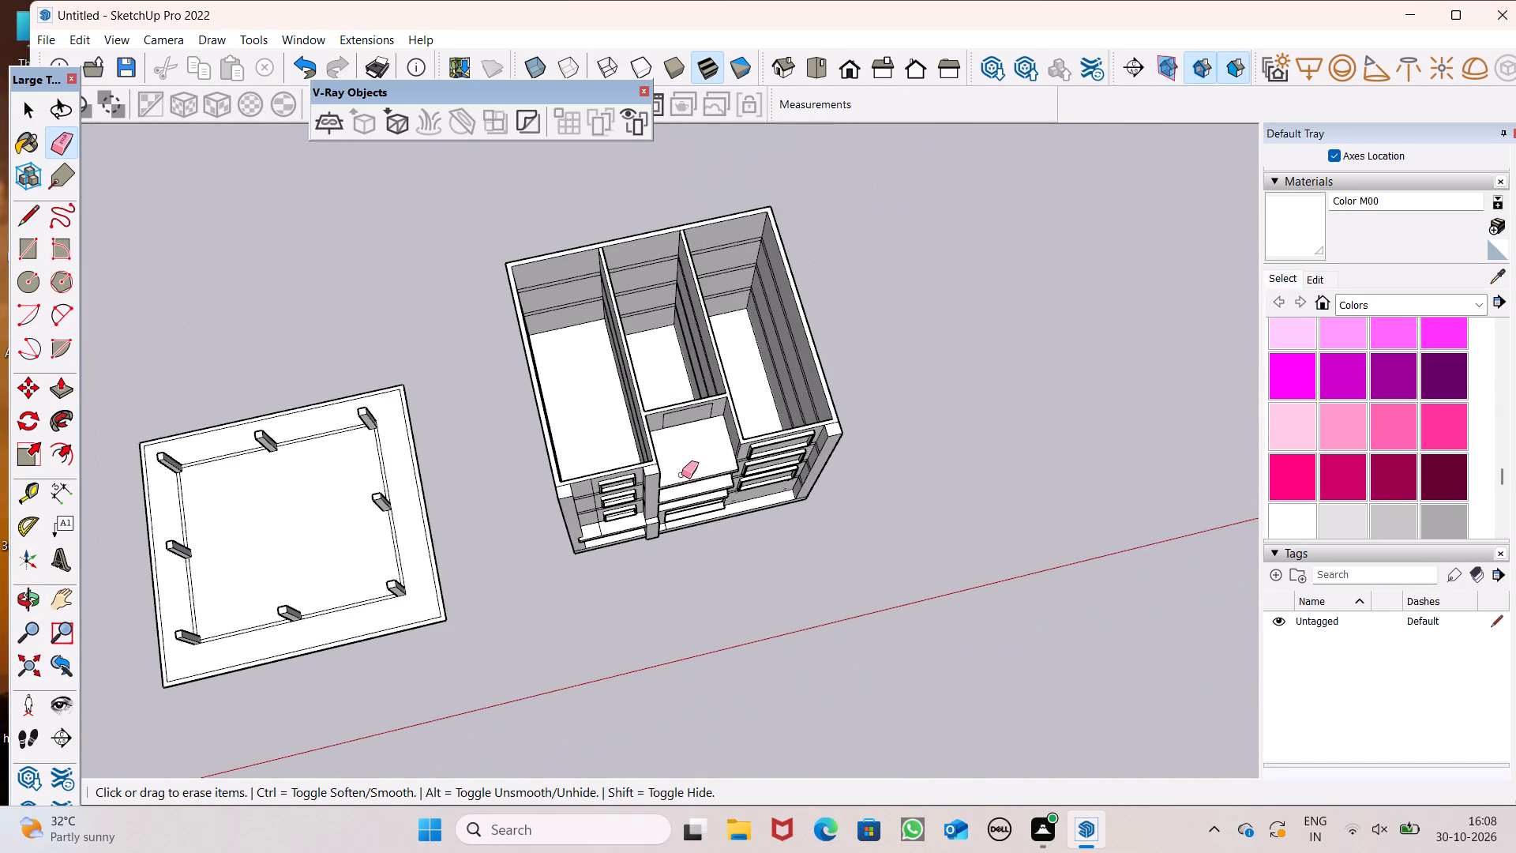
{"action": "scroll", "coordinate": [654, 342], "scroll_direction": "up", "scroll_amount": 7}
{"action": "middle_click_drag", "start_coordinate": [593, 414], "coordinate": [593, 196]}
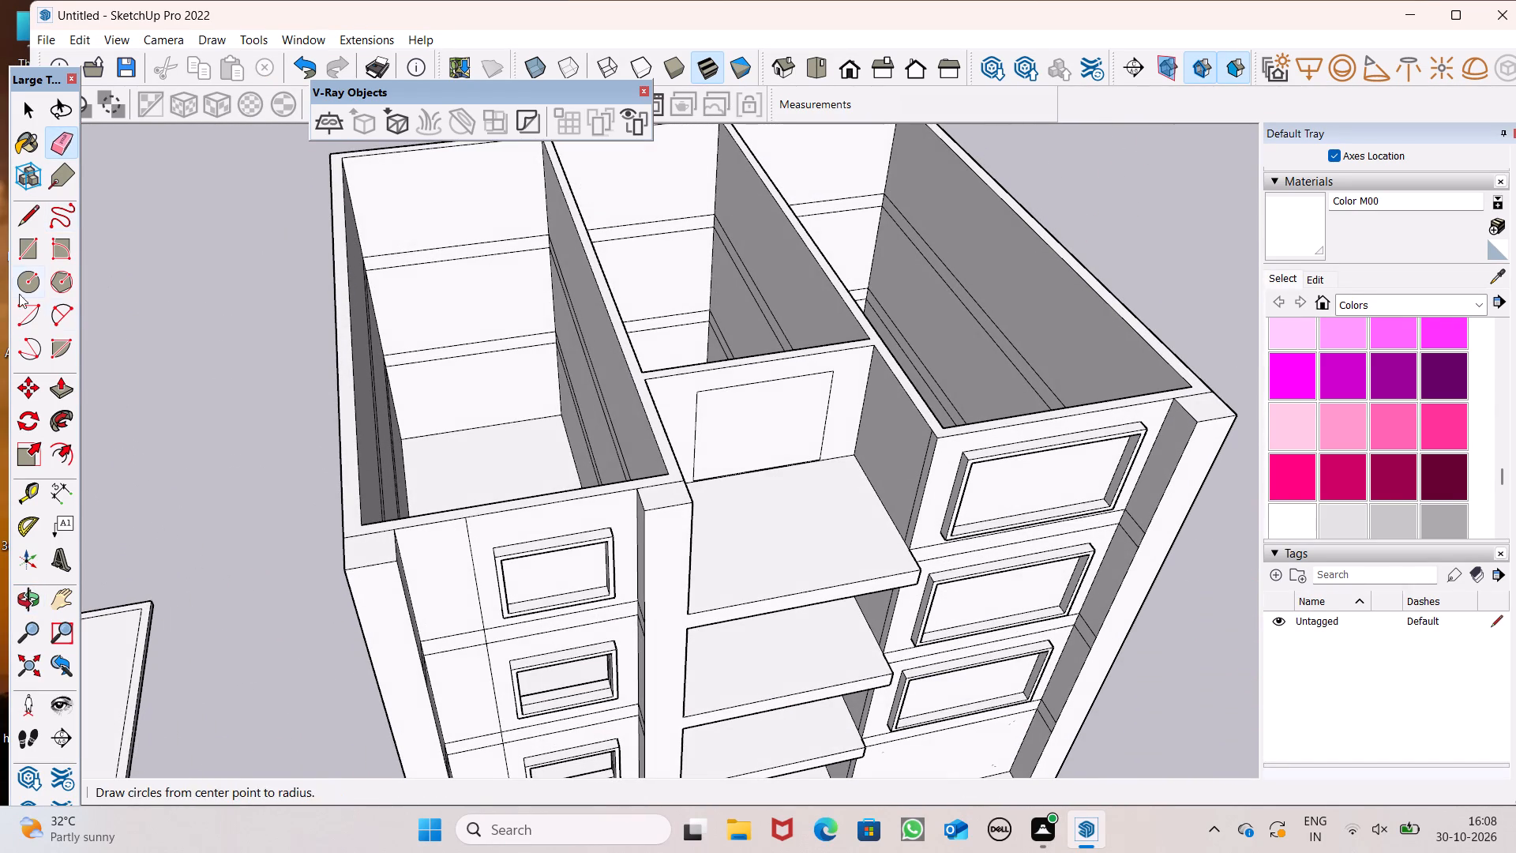
{"action": "left_click", "coordinate": [27, 208]}
{"action": "scroll", "coordinate": [307, 416], "scroll_direction": "up", "scroll_amount": 1}
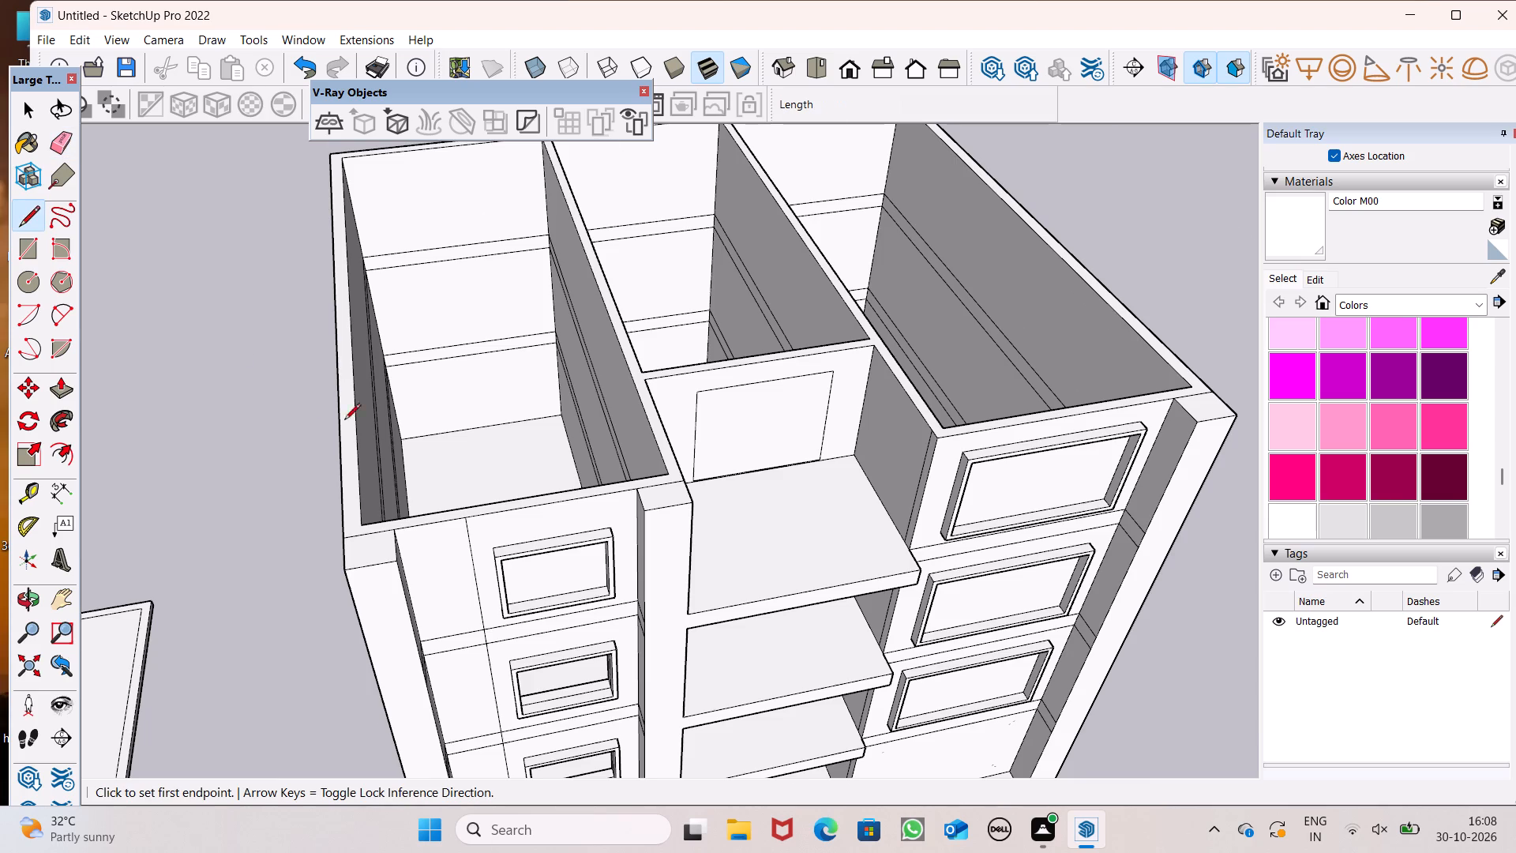
{"action": "scroll", "coordinate": [344, 421], "scroll_direction": "up", "scroll_amount": 4}
{"action": "left_click", "coordinate": [407, 313]}
{"action": "left_click", "coordinate": [426, 306]}
{"action": "scroll", "coordinate": [426, 317], "scroll_direction": "up", "scroll_amount": 1}
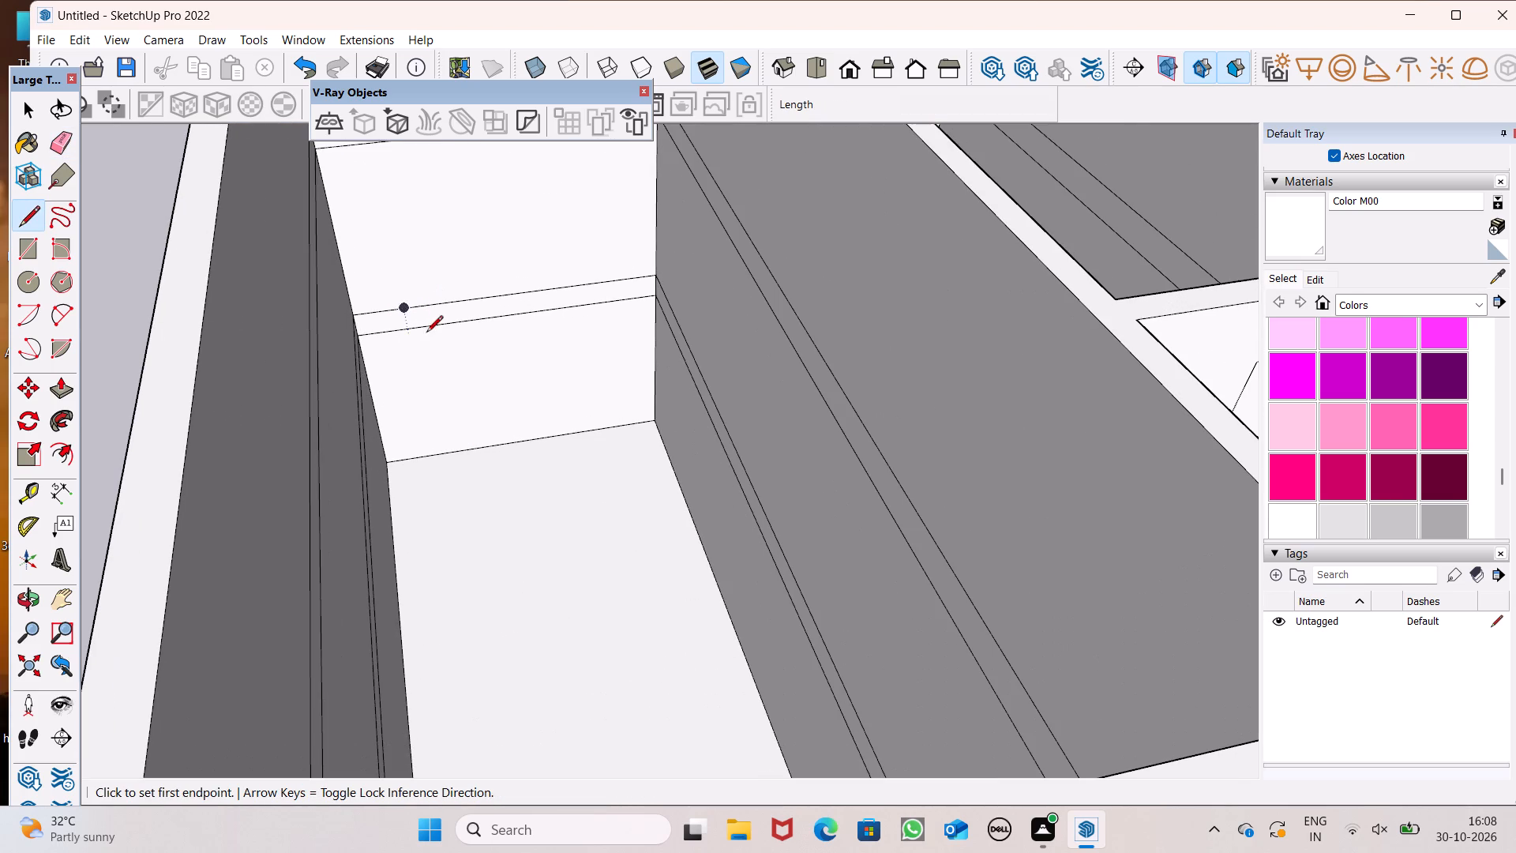
{"action": "scroll", "coordinate": [504, 286], "scroll_direction": "down", "scroll_amount": 9}
{"action": "middle_click_drag", "start_coordinate": [493, 393], "coordinate": [1440, 417]}
{"action": "scroll", "coordinate": [592, 438], "scroll_direction": "up", "scroll_amount": 1}
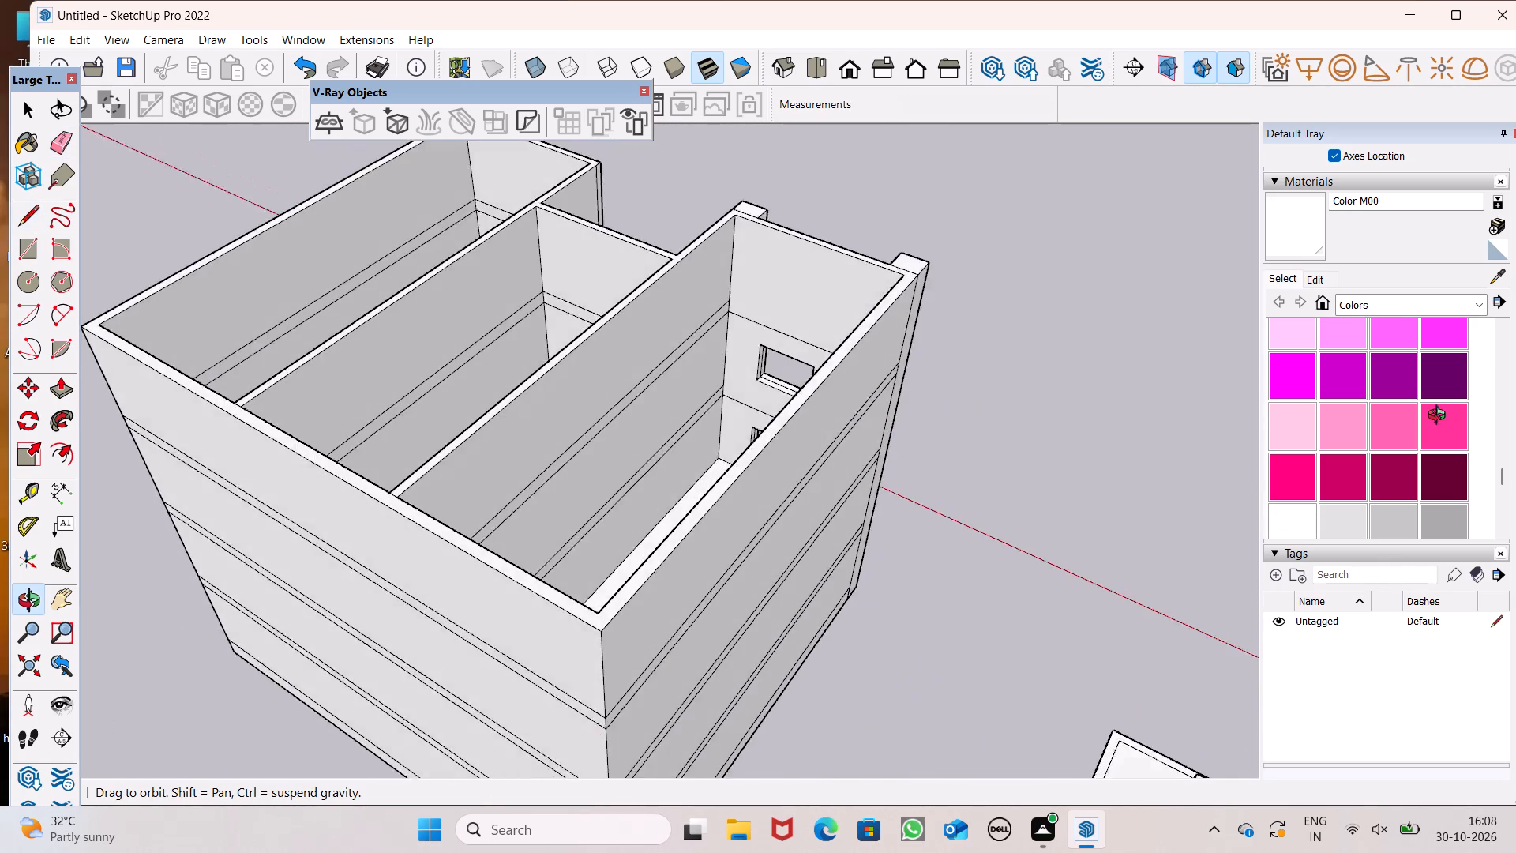
{"action": "middle_click_drag", "start_coordinate": [1440, 417], "coordinate": [1435, 387]}
{"action": "scroll", "coordinate": [550, 303], "scroll_direction": "up", "scroll_amount": 6}
{"action": "middle_click_drag", "start_coordinate": [712, 469], "coordinate": [760, 474]}
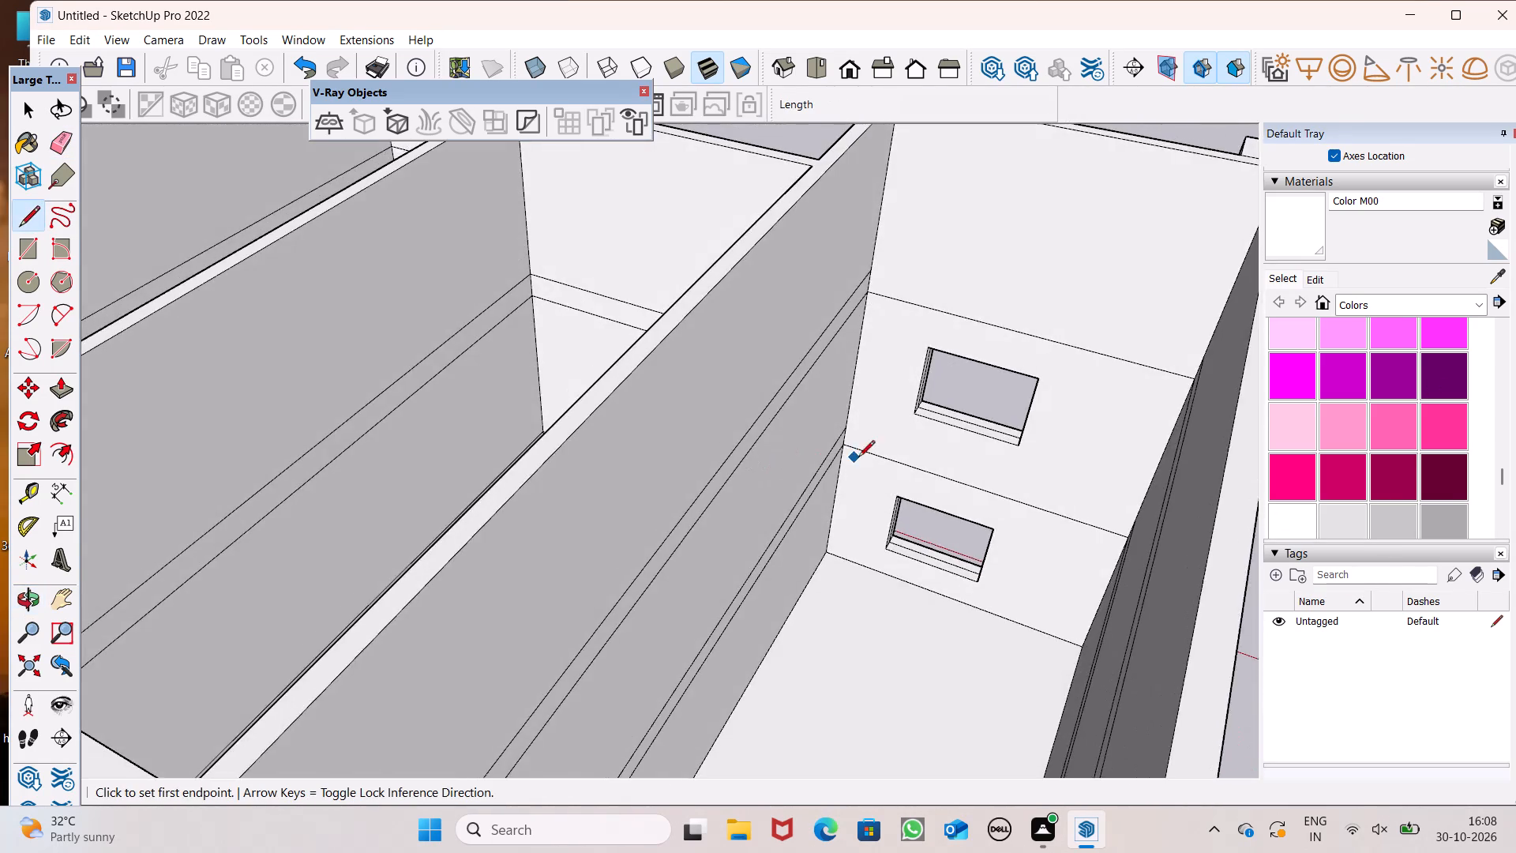
{"action": "scroll", "coordinate": [858, 458], "scroll_direction": "up", "scroll_amount": 4}
{"action": "left_click", "coordinate": [839, 415]}
{"action": "scroll", "coordinate": [839, 412], "scroll_direction": "down", "scroll_amount": 4}
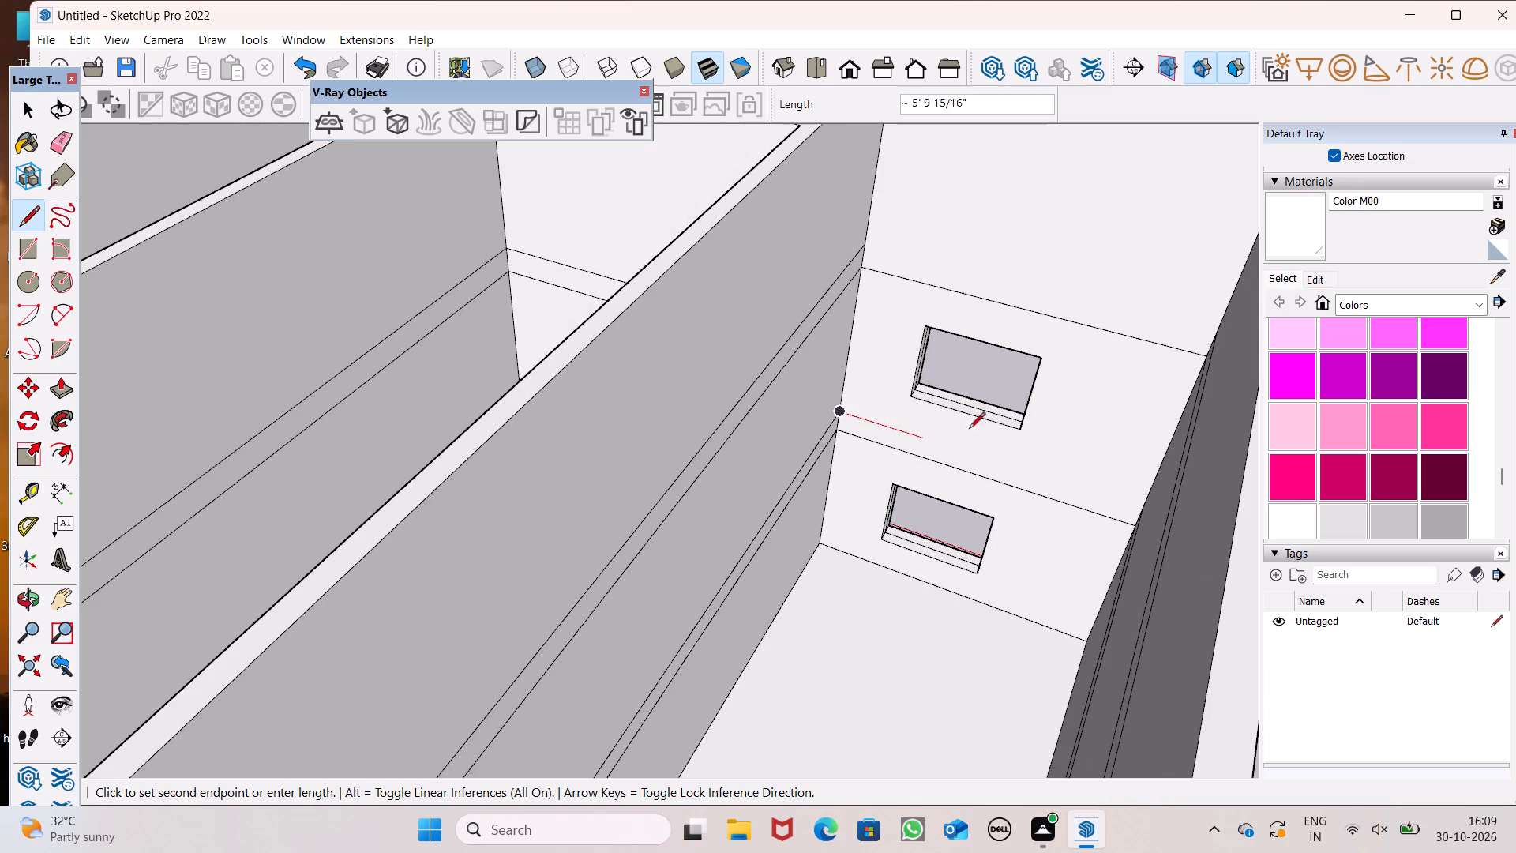
{"action": "left_click", "coordinate": [1146, 506]}
{"action": "key", "text": "space"}
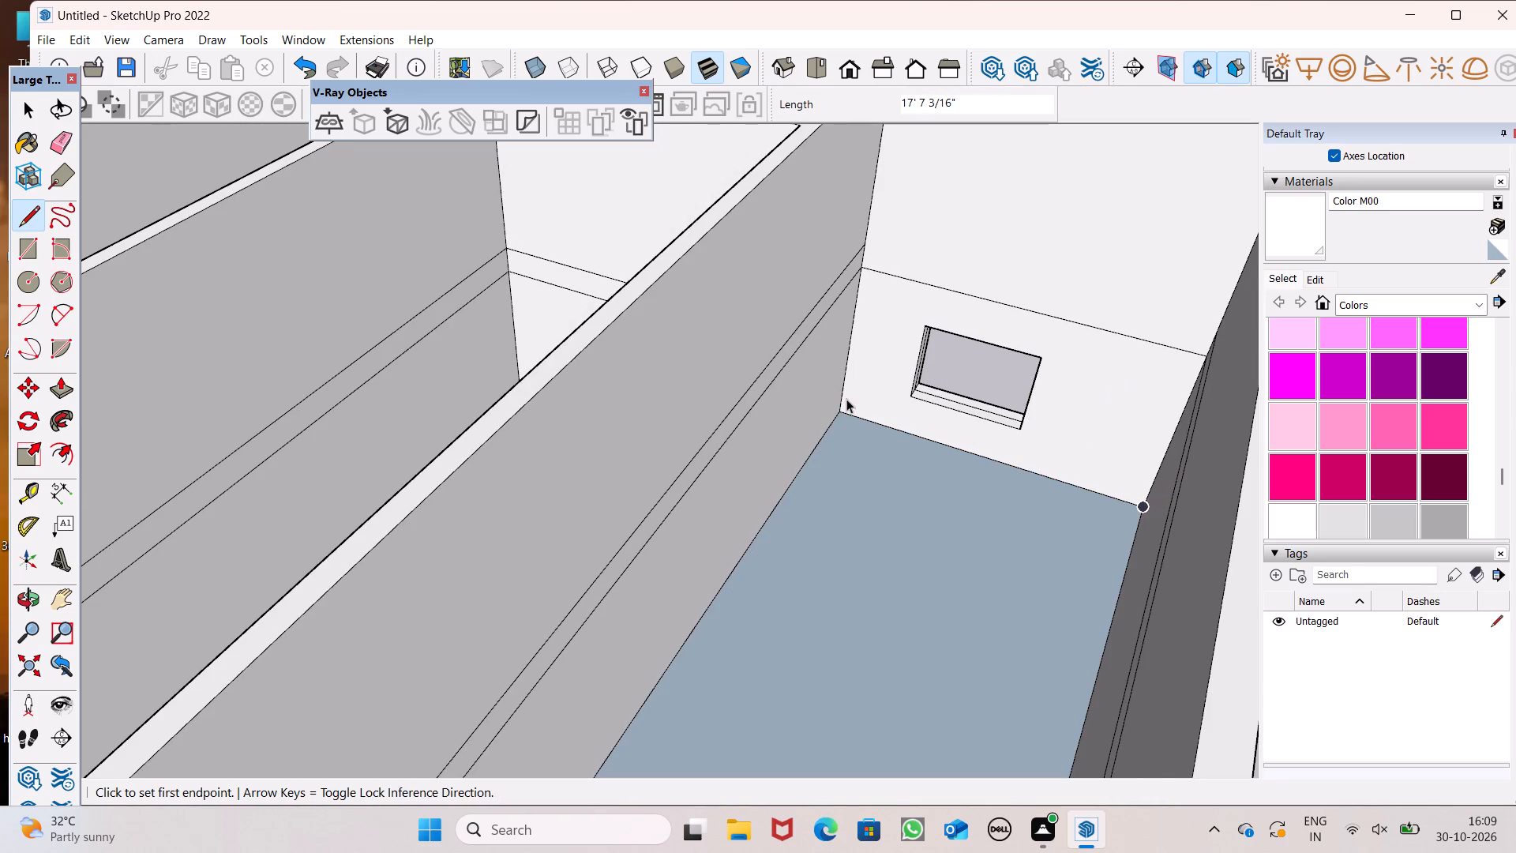
Push/Pull the third-storey floor face behind the narrow window column by 6".
{"action": "left_click", "coordinate": [62, 389]}
{"action": "left_click_drag", "start_coordinate": [925, 612], "coordinate": [925, 626]}
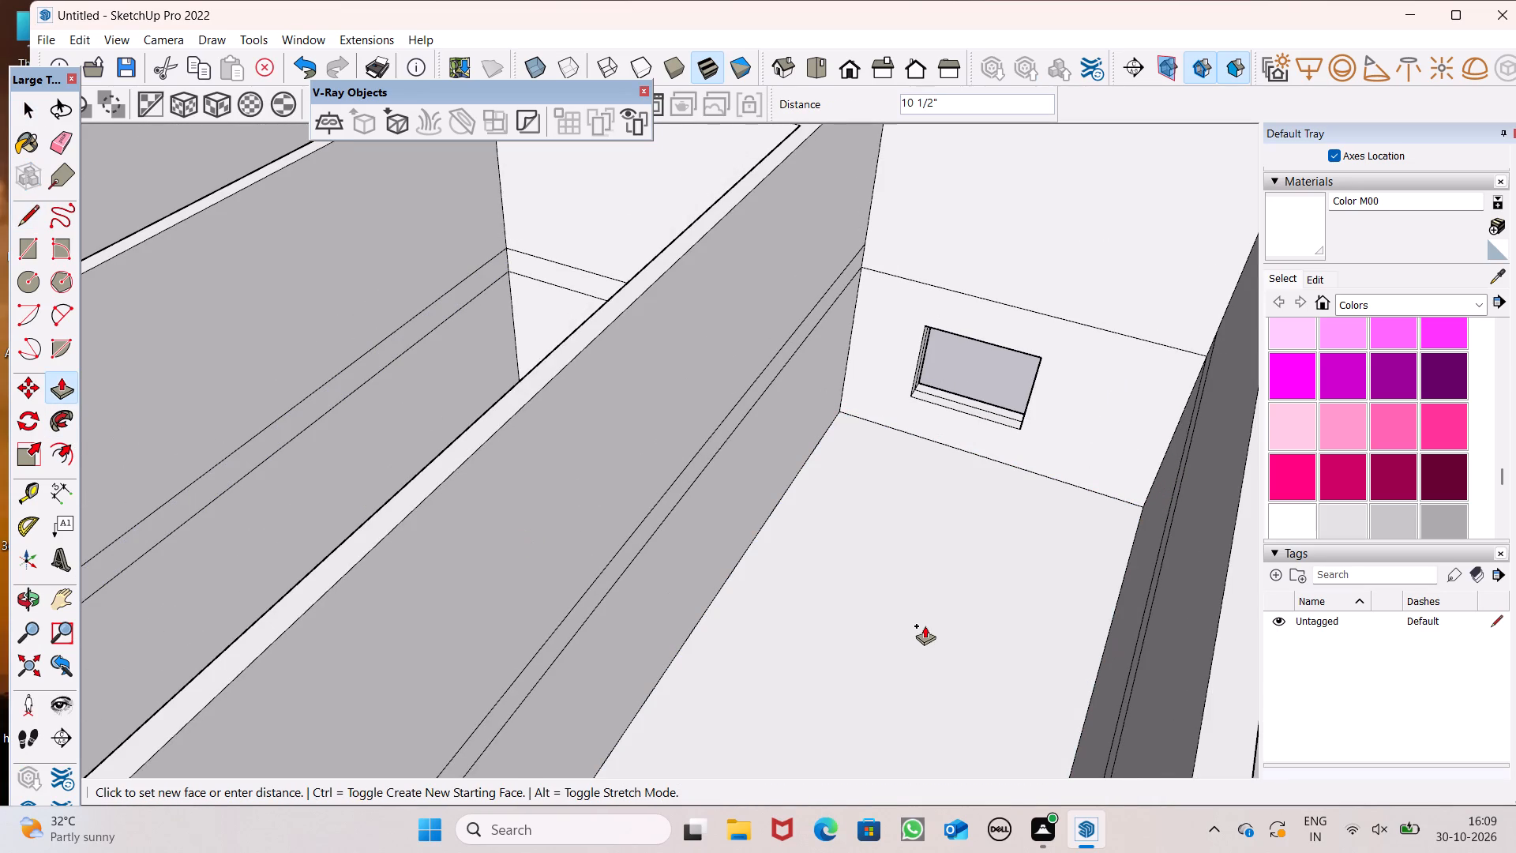
{"action": "left_click_drag", "start_coordinate": [925, 626], "coordinate": [925, 627]}
{"action": "type", "text": "6\""}
{"action": "key", "text": "Return"}
{"action": "scroll", "coordinate": [796, 535], "scroll_direction": "down", "scroll_amount": 2}
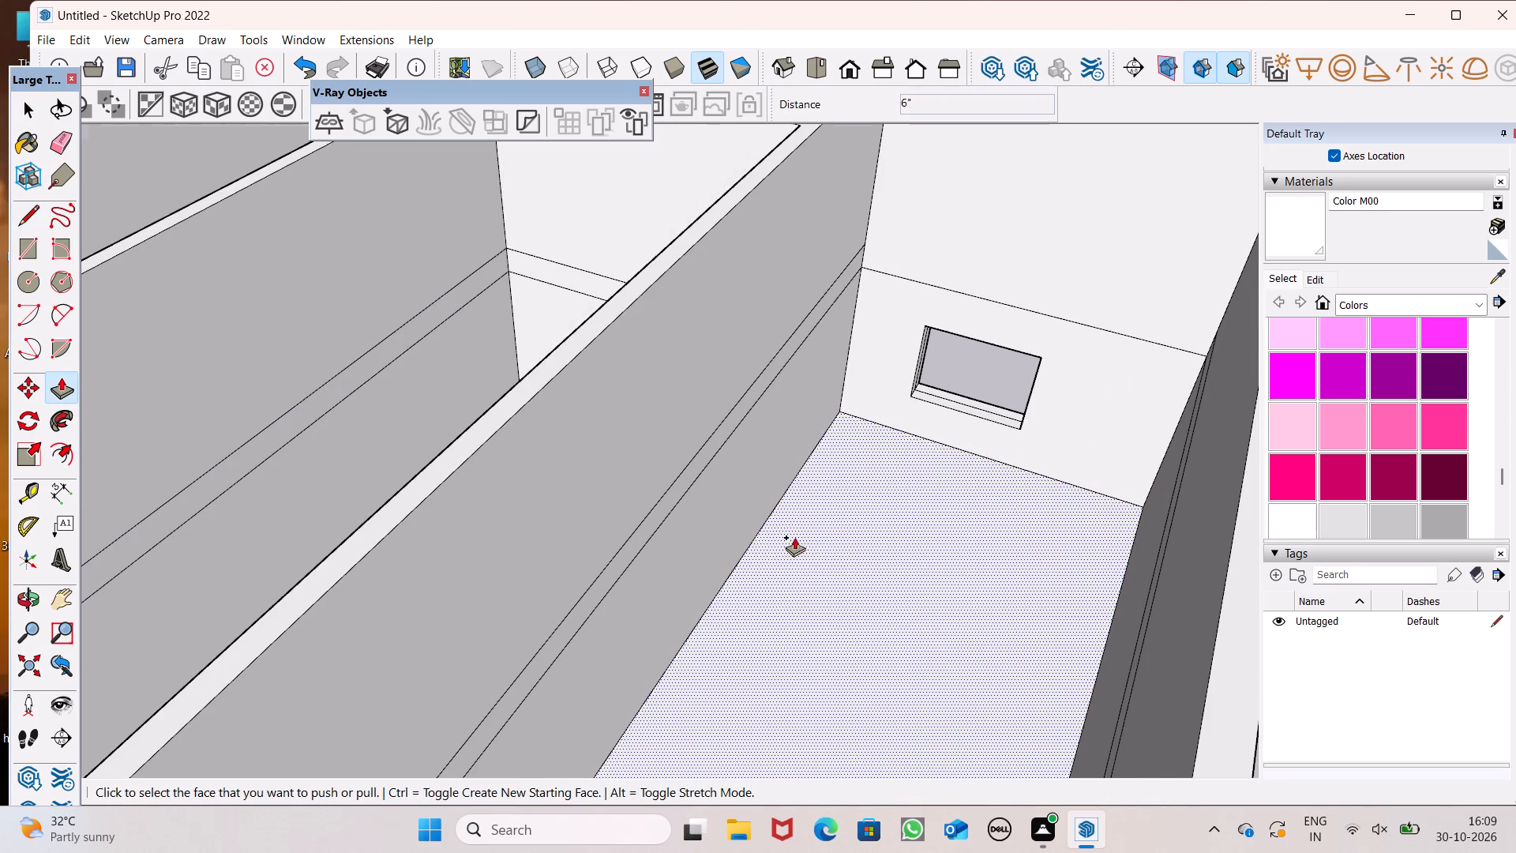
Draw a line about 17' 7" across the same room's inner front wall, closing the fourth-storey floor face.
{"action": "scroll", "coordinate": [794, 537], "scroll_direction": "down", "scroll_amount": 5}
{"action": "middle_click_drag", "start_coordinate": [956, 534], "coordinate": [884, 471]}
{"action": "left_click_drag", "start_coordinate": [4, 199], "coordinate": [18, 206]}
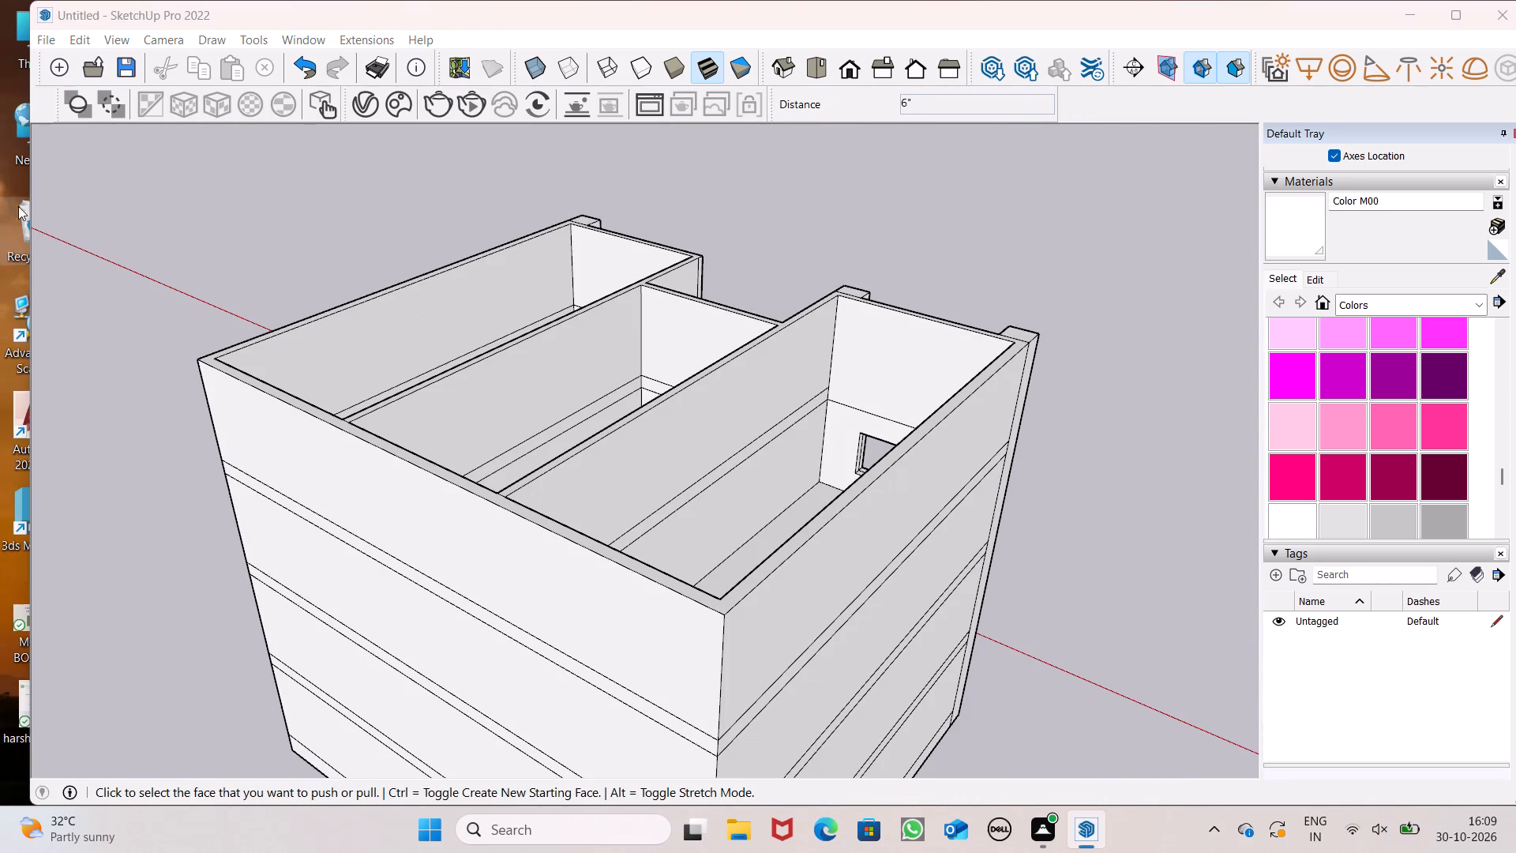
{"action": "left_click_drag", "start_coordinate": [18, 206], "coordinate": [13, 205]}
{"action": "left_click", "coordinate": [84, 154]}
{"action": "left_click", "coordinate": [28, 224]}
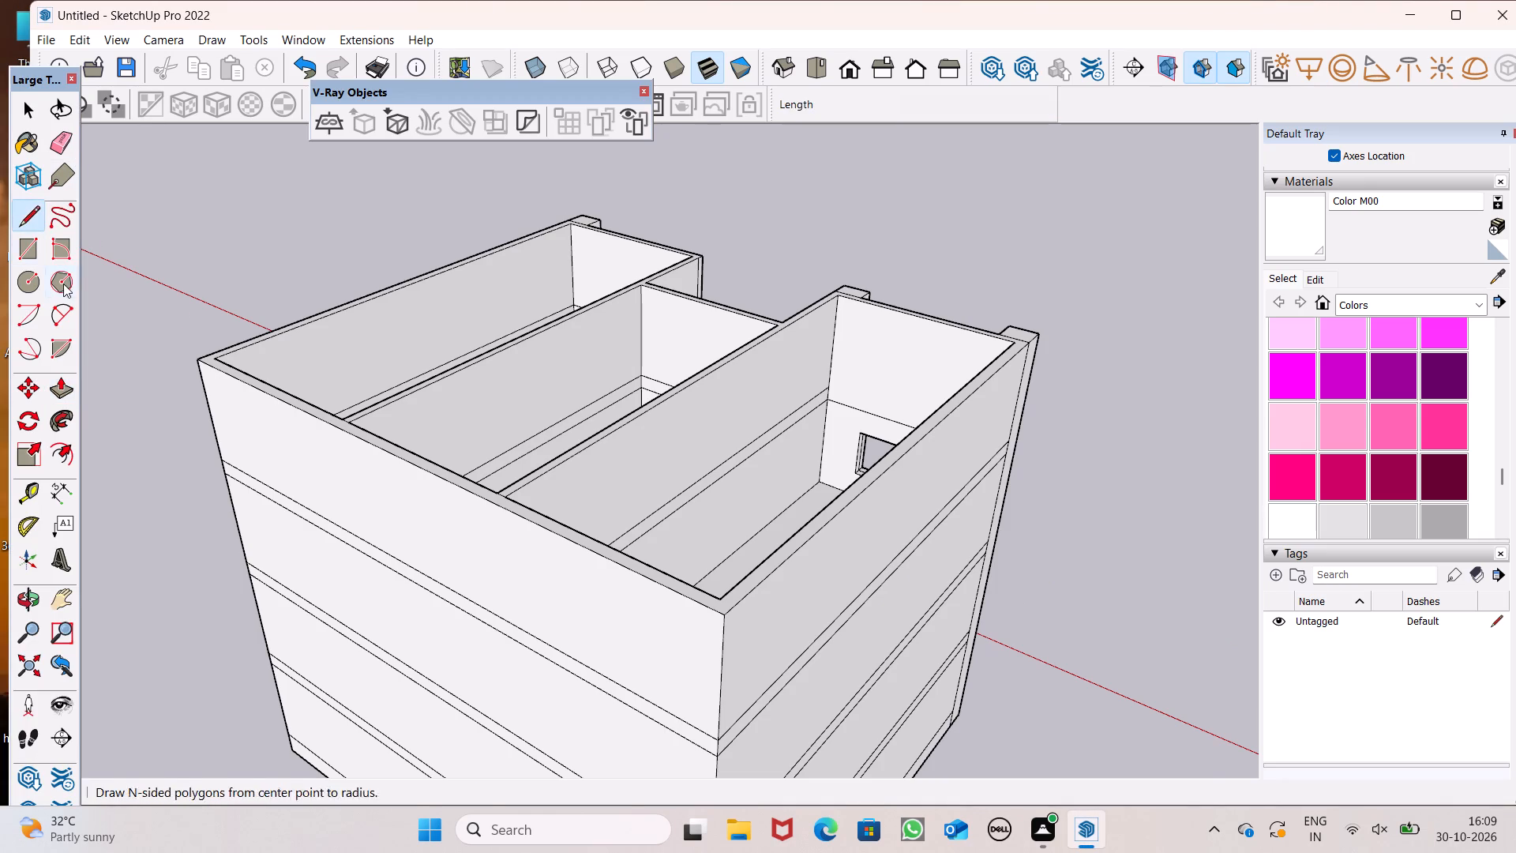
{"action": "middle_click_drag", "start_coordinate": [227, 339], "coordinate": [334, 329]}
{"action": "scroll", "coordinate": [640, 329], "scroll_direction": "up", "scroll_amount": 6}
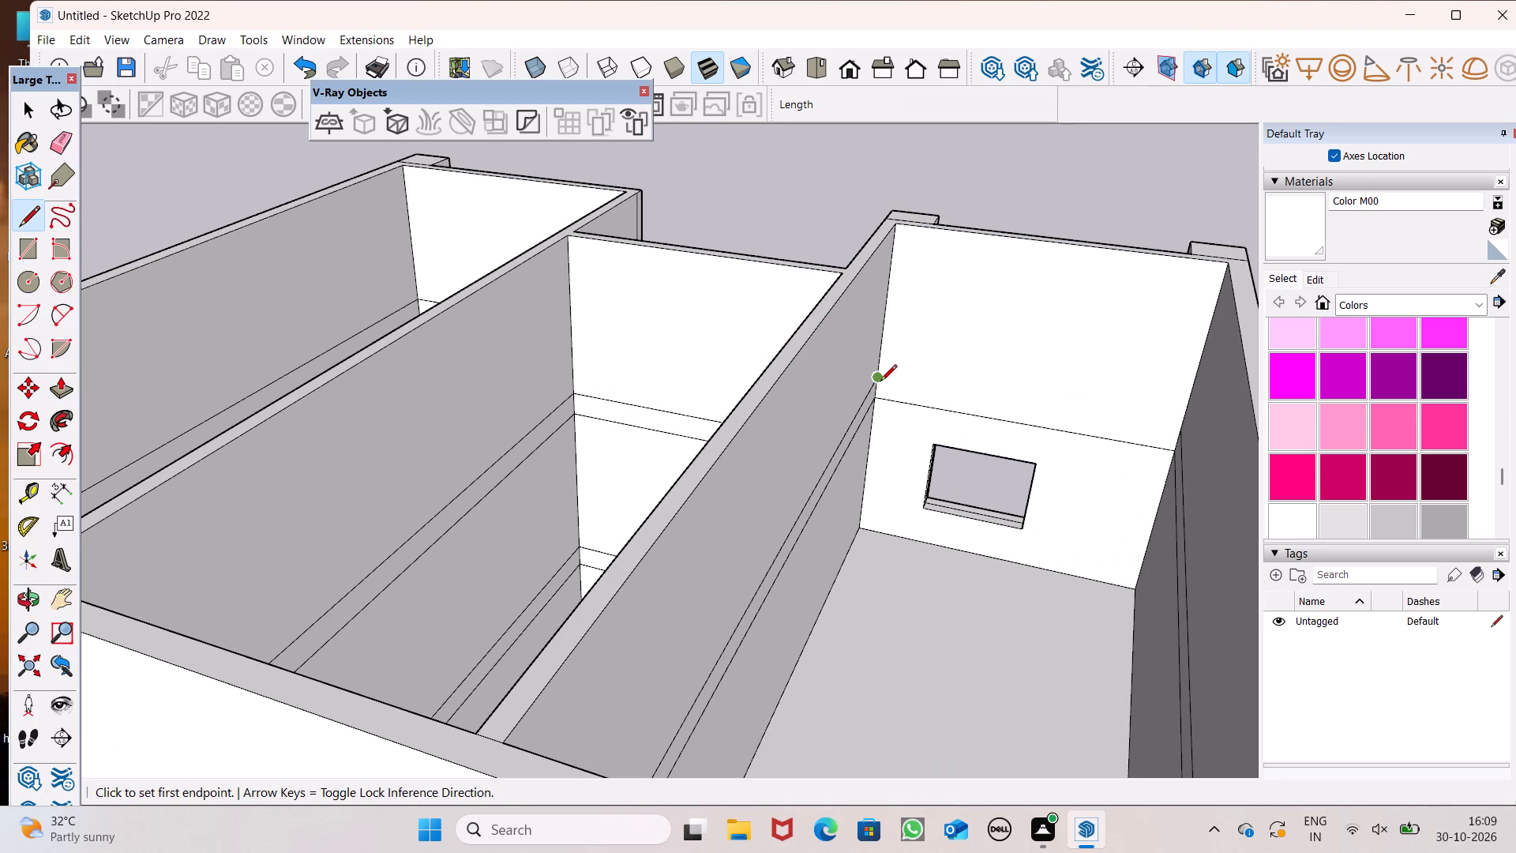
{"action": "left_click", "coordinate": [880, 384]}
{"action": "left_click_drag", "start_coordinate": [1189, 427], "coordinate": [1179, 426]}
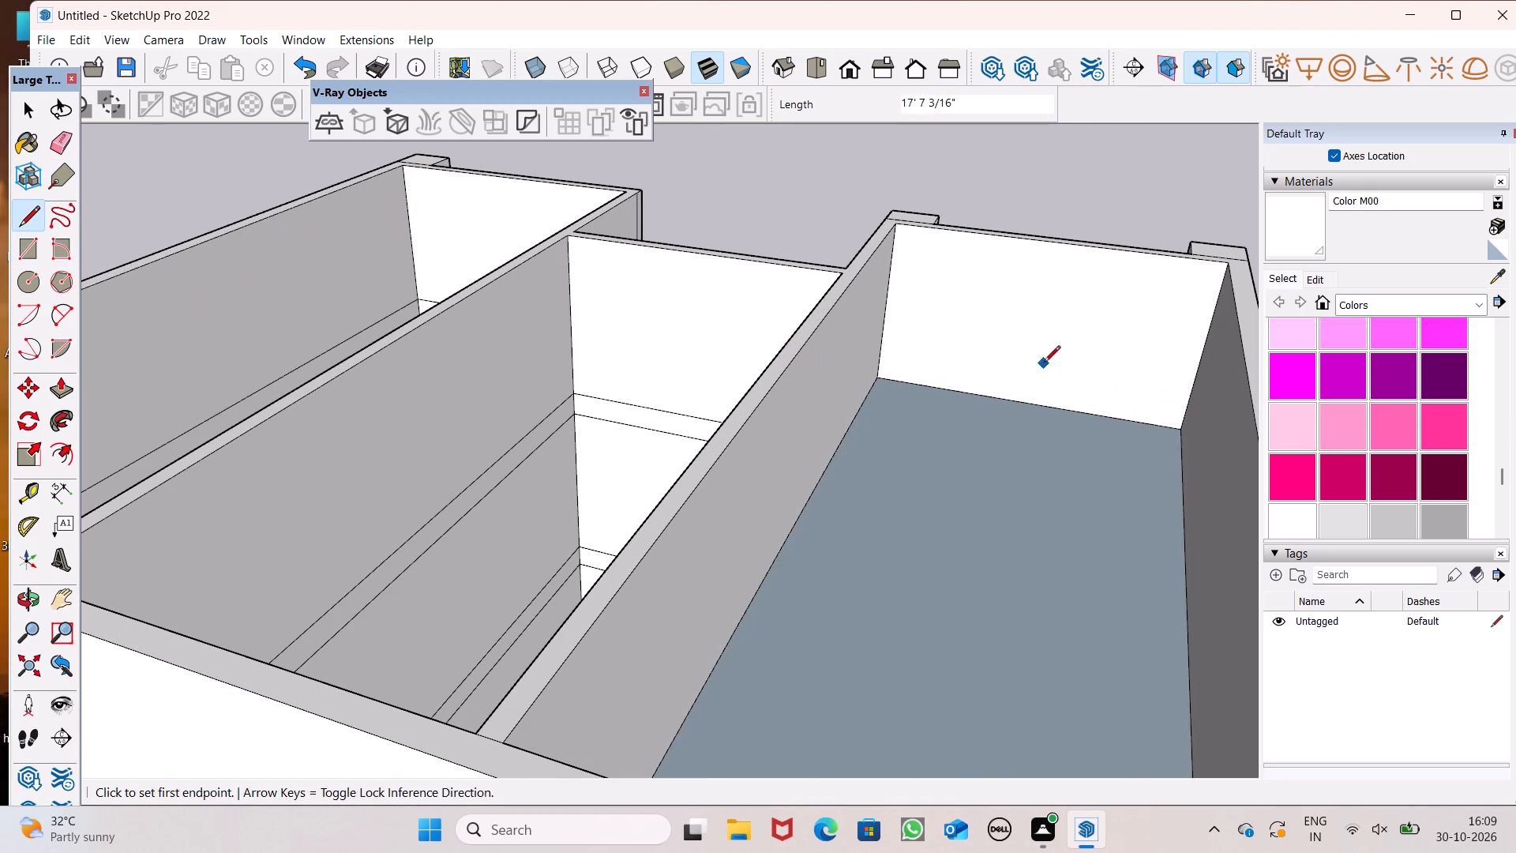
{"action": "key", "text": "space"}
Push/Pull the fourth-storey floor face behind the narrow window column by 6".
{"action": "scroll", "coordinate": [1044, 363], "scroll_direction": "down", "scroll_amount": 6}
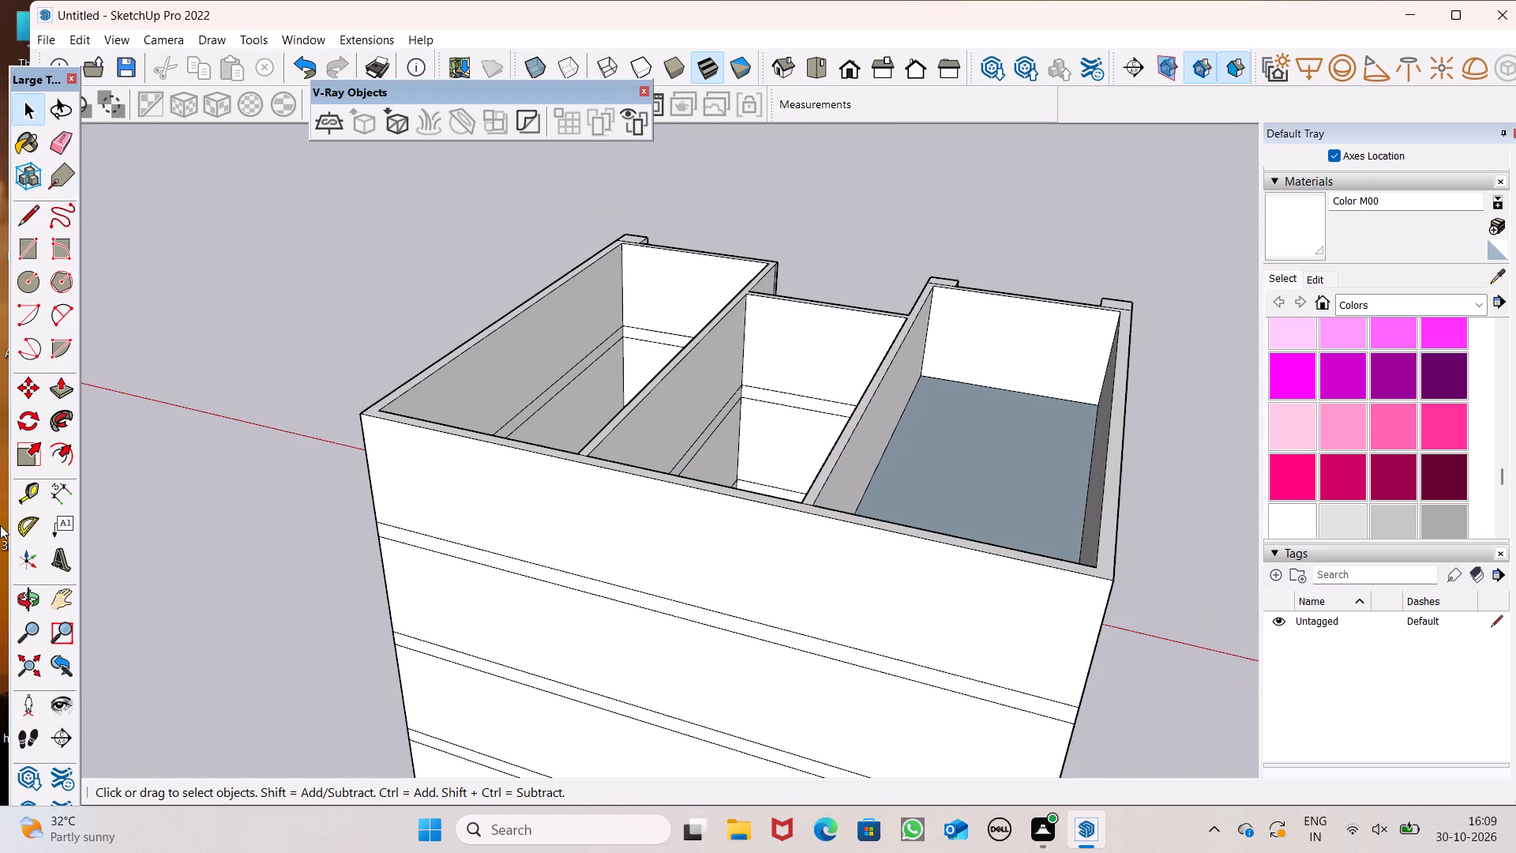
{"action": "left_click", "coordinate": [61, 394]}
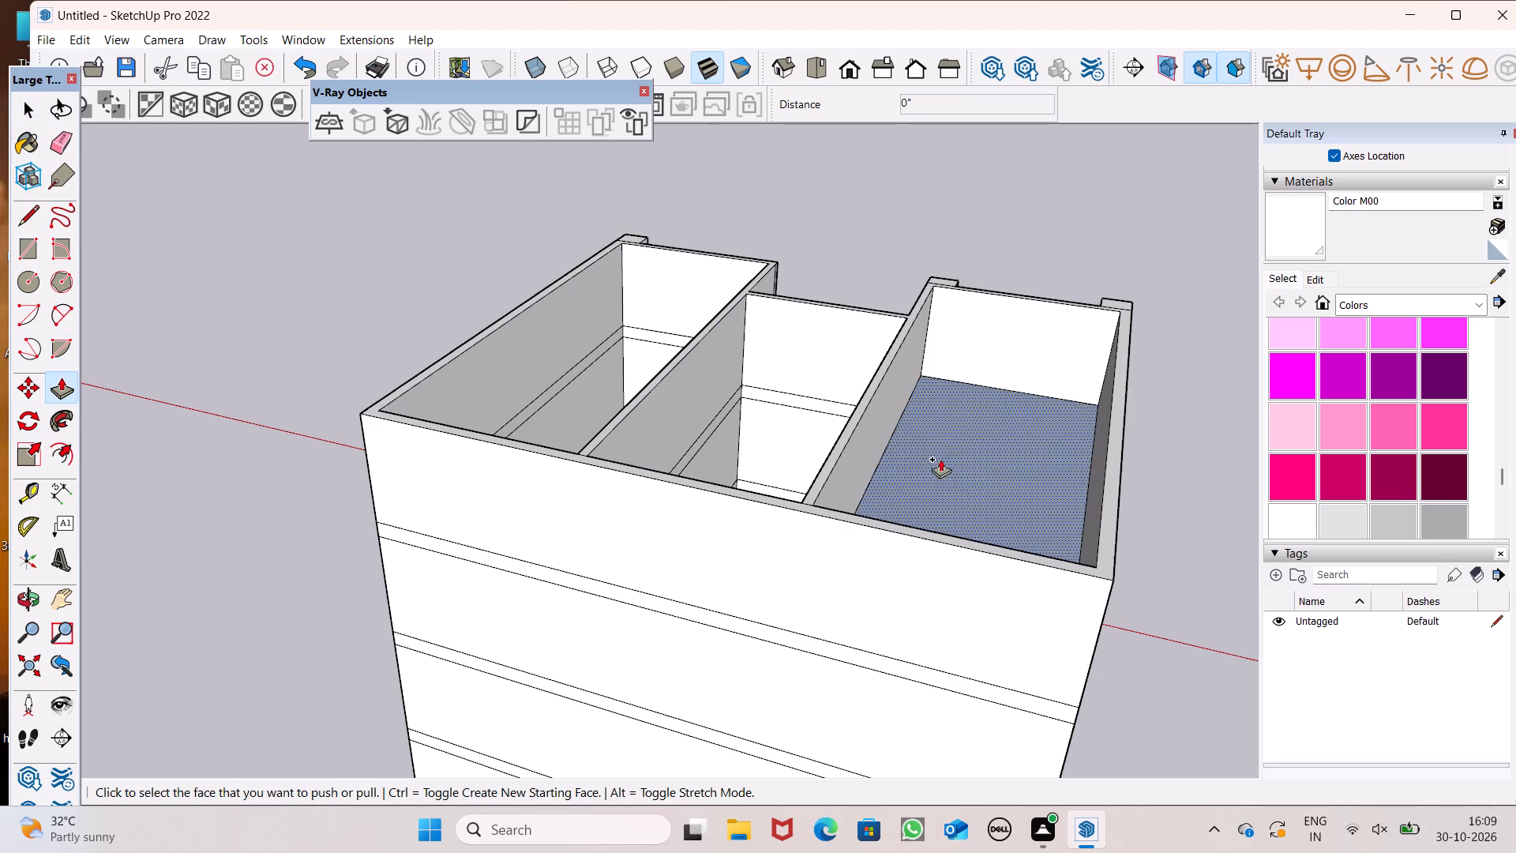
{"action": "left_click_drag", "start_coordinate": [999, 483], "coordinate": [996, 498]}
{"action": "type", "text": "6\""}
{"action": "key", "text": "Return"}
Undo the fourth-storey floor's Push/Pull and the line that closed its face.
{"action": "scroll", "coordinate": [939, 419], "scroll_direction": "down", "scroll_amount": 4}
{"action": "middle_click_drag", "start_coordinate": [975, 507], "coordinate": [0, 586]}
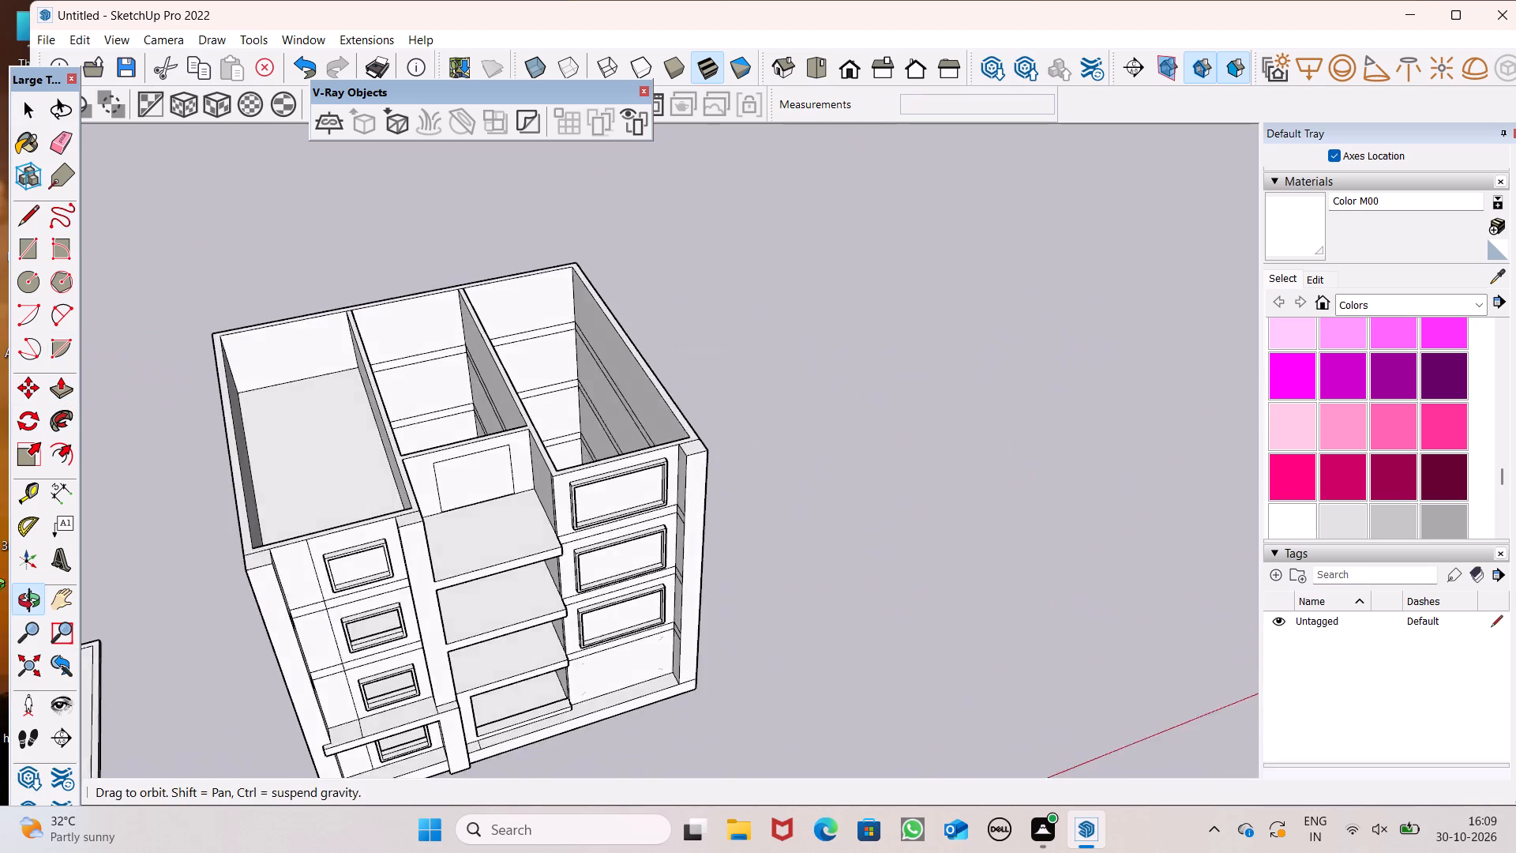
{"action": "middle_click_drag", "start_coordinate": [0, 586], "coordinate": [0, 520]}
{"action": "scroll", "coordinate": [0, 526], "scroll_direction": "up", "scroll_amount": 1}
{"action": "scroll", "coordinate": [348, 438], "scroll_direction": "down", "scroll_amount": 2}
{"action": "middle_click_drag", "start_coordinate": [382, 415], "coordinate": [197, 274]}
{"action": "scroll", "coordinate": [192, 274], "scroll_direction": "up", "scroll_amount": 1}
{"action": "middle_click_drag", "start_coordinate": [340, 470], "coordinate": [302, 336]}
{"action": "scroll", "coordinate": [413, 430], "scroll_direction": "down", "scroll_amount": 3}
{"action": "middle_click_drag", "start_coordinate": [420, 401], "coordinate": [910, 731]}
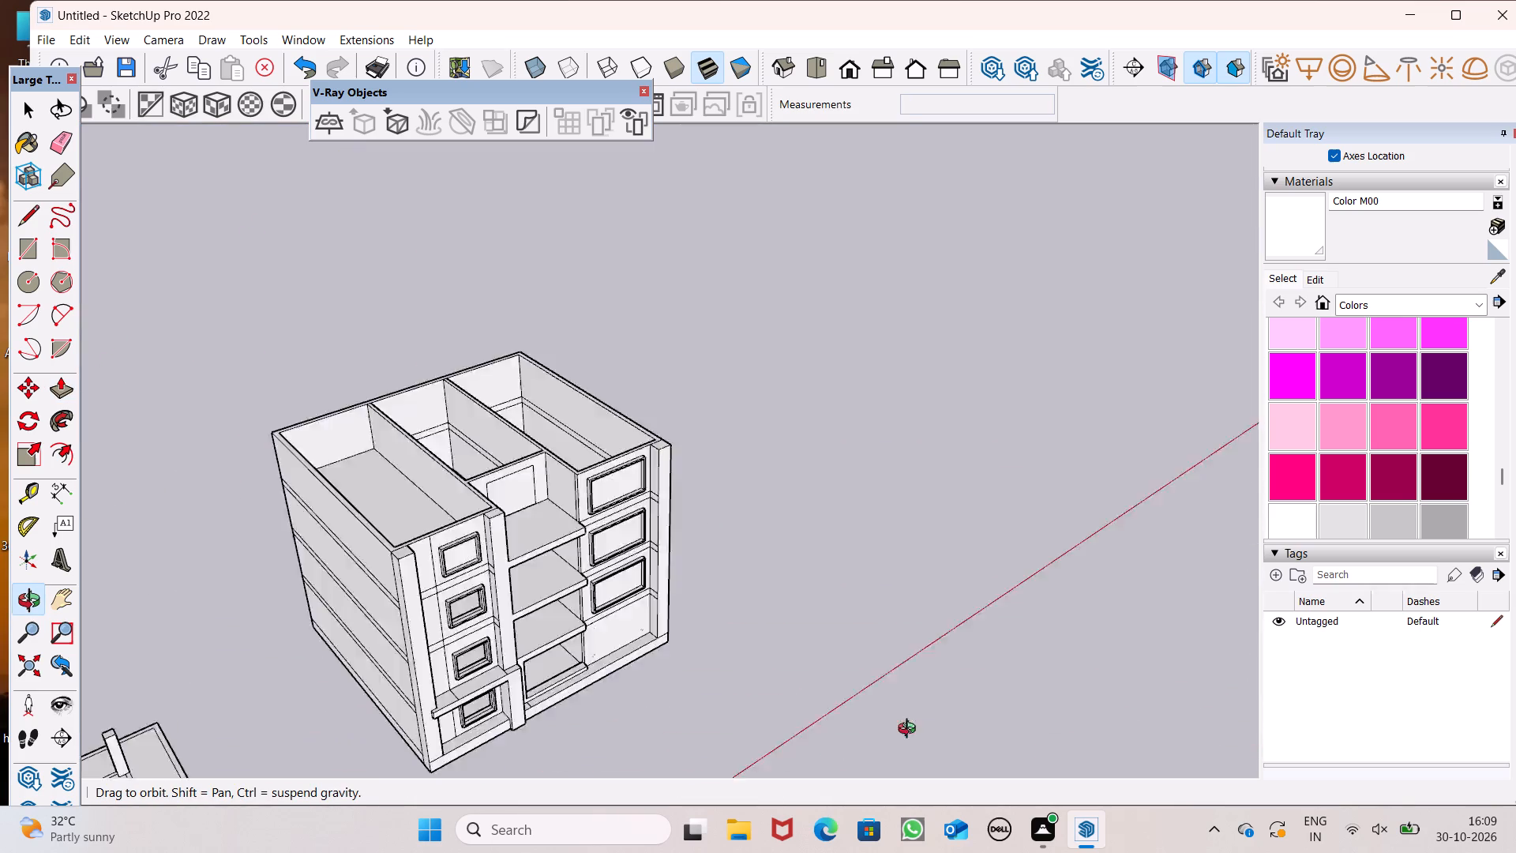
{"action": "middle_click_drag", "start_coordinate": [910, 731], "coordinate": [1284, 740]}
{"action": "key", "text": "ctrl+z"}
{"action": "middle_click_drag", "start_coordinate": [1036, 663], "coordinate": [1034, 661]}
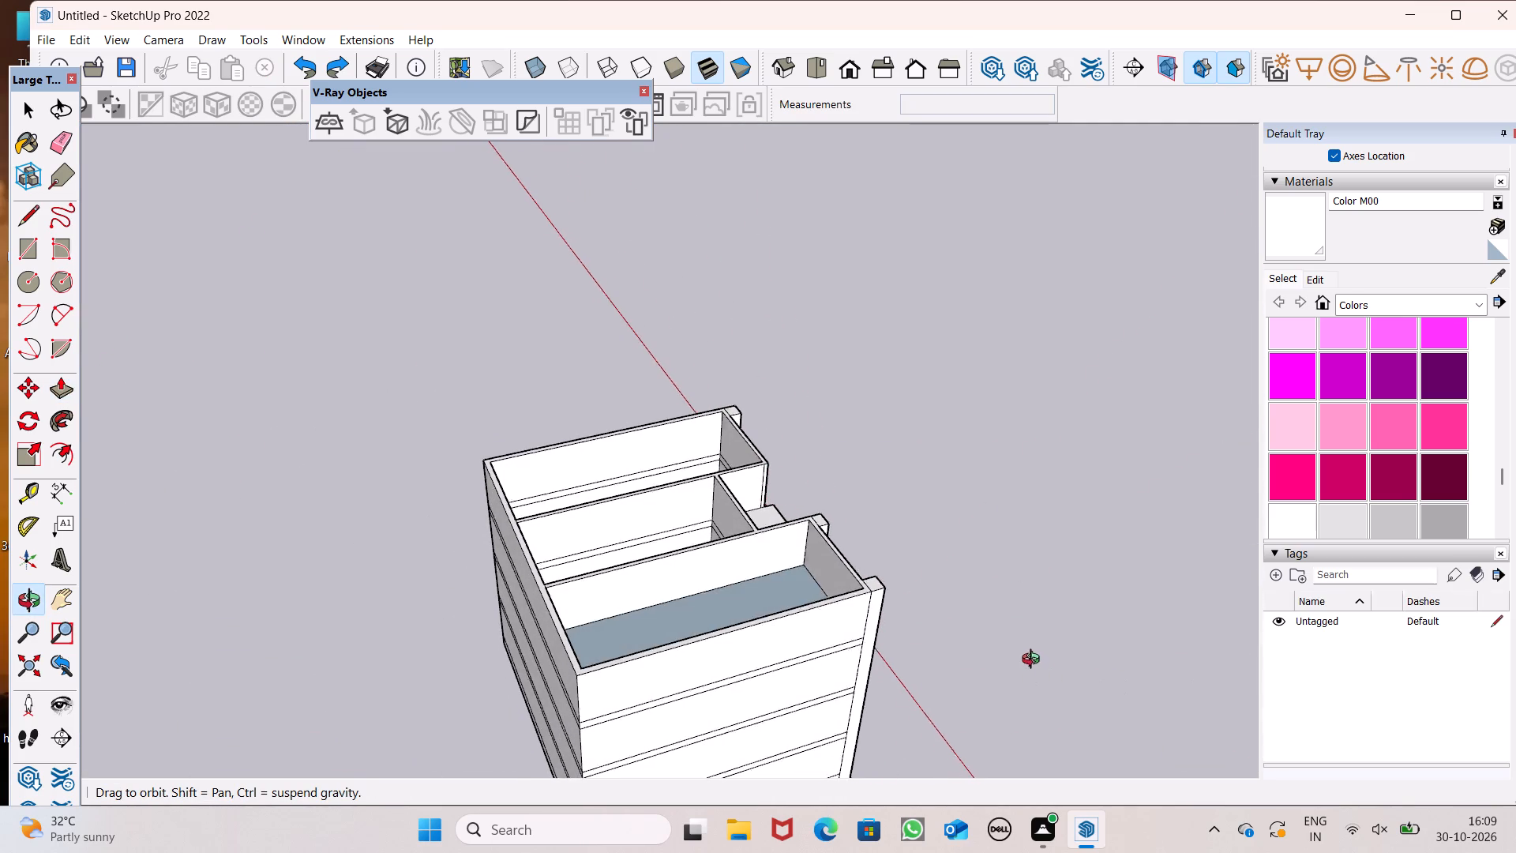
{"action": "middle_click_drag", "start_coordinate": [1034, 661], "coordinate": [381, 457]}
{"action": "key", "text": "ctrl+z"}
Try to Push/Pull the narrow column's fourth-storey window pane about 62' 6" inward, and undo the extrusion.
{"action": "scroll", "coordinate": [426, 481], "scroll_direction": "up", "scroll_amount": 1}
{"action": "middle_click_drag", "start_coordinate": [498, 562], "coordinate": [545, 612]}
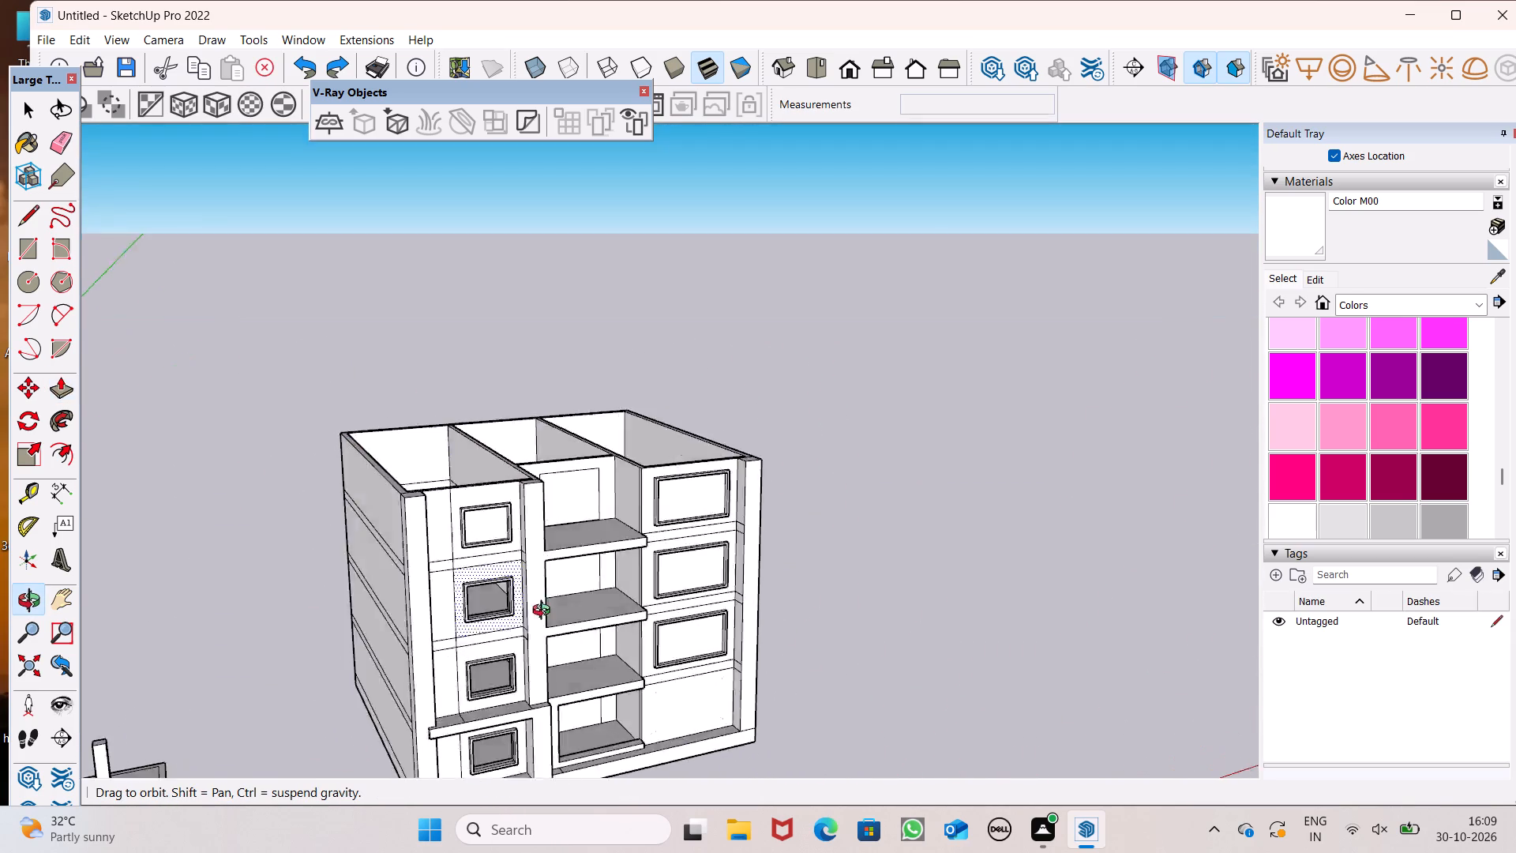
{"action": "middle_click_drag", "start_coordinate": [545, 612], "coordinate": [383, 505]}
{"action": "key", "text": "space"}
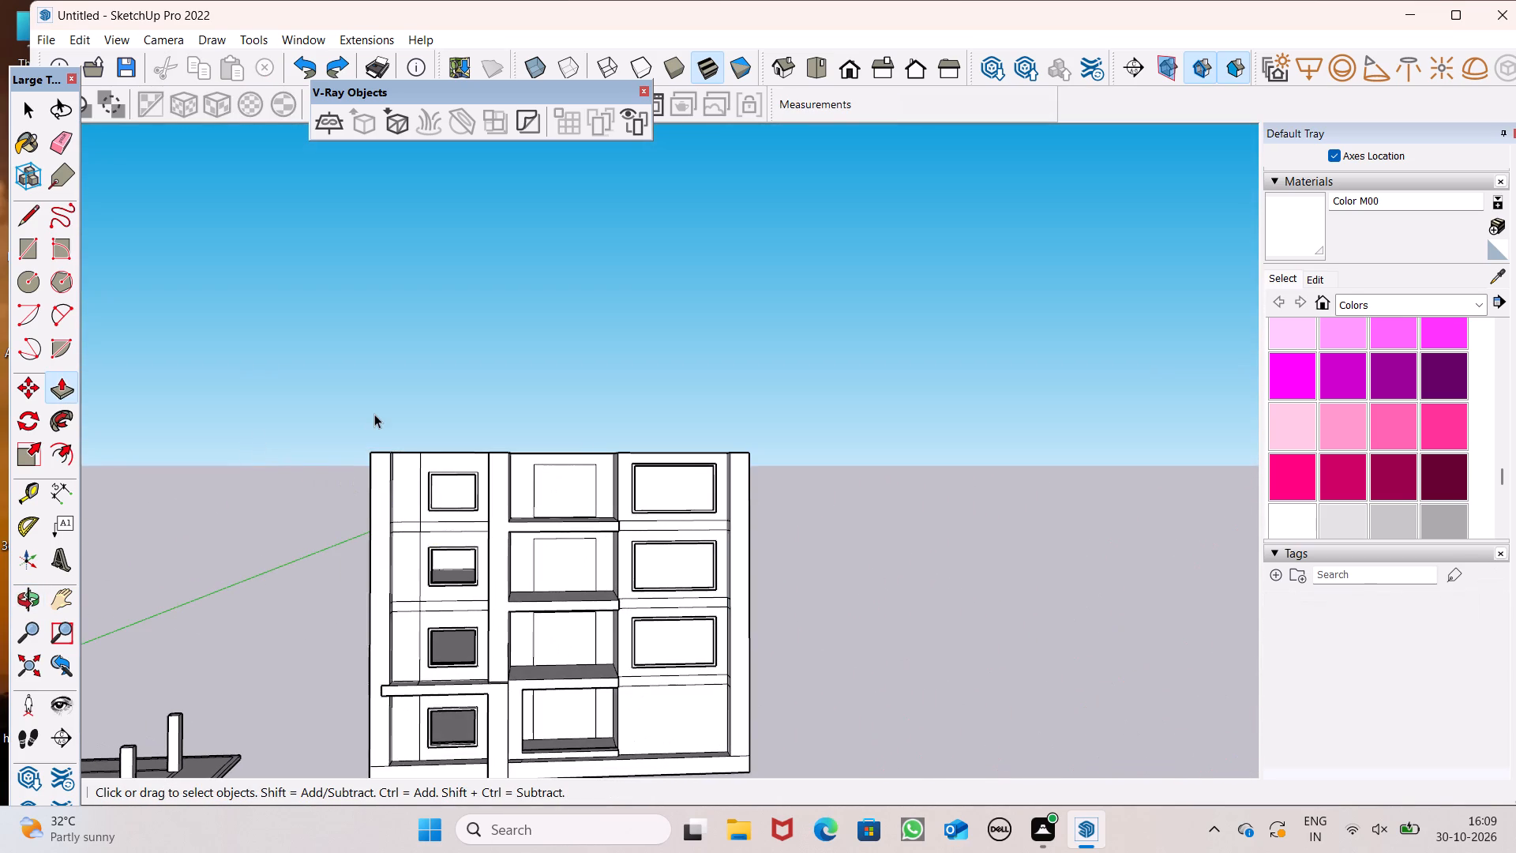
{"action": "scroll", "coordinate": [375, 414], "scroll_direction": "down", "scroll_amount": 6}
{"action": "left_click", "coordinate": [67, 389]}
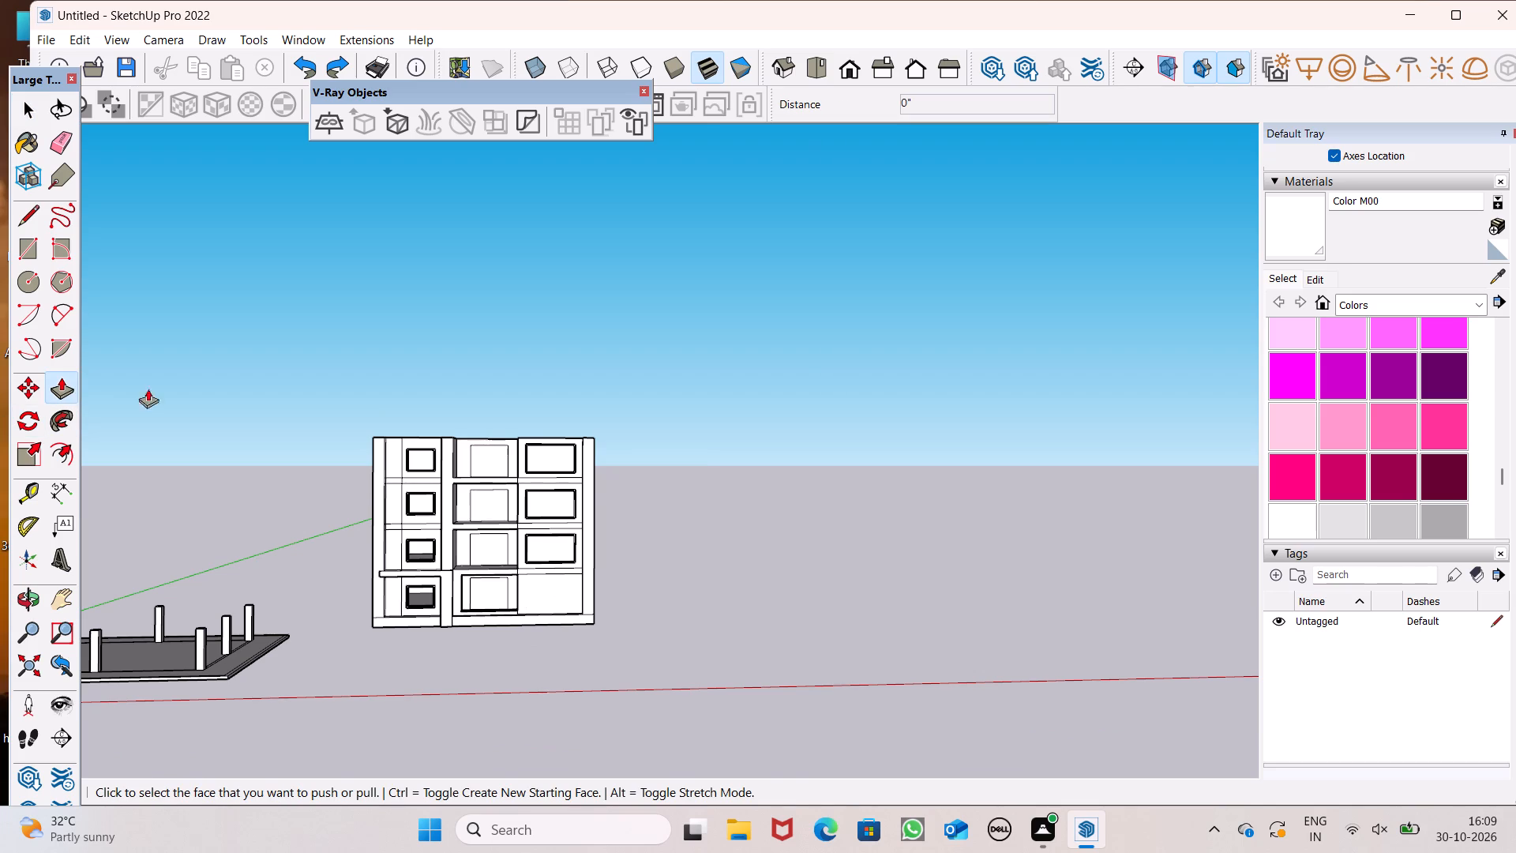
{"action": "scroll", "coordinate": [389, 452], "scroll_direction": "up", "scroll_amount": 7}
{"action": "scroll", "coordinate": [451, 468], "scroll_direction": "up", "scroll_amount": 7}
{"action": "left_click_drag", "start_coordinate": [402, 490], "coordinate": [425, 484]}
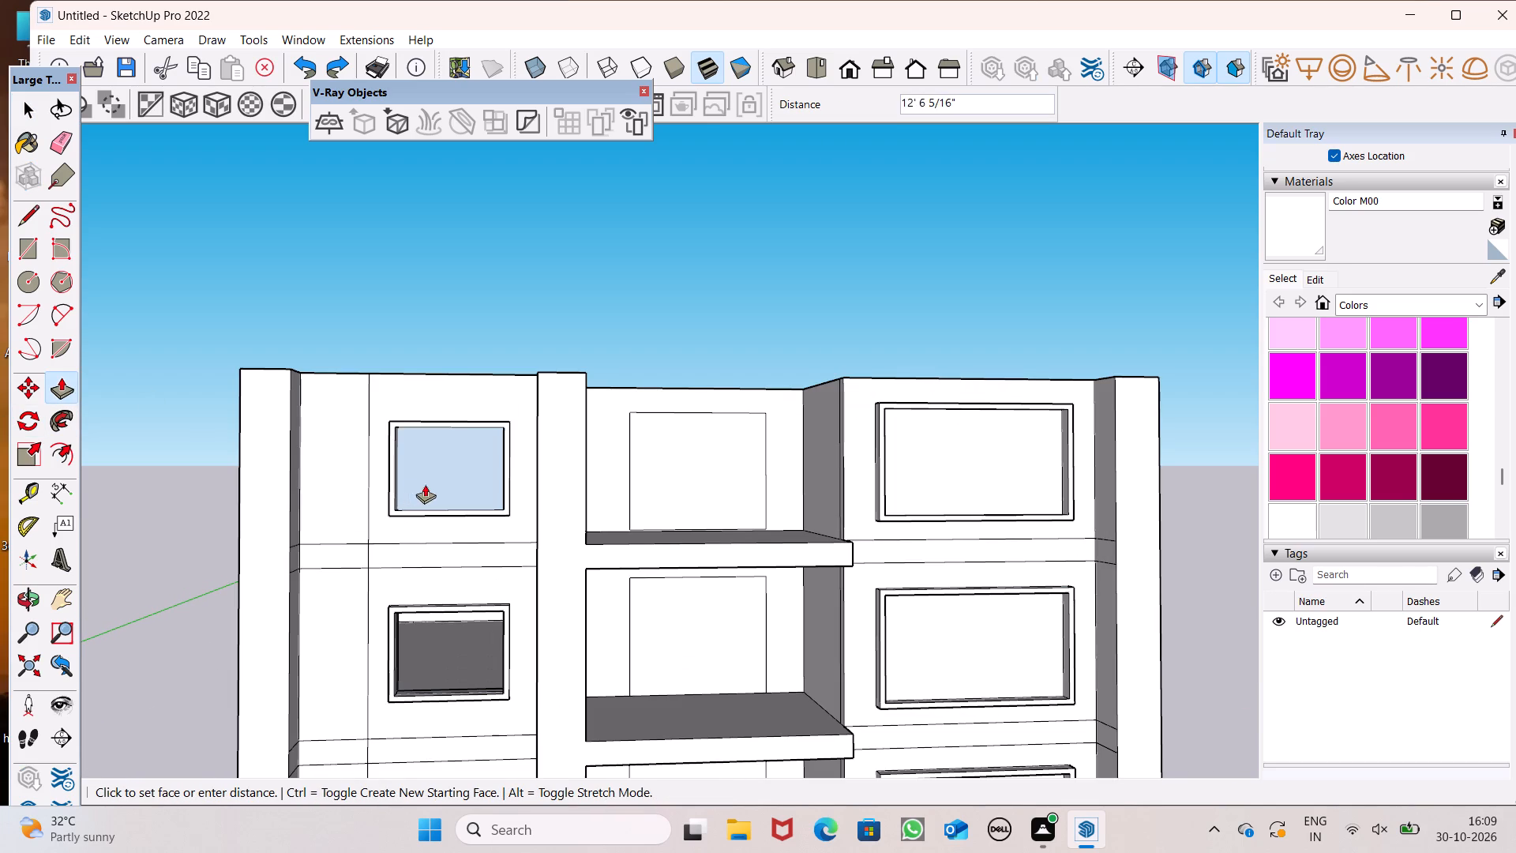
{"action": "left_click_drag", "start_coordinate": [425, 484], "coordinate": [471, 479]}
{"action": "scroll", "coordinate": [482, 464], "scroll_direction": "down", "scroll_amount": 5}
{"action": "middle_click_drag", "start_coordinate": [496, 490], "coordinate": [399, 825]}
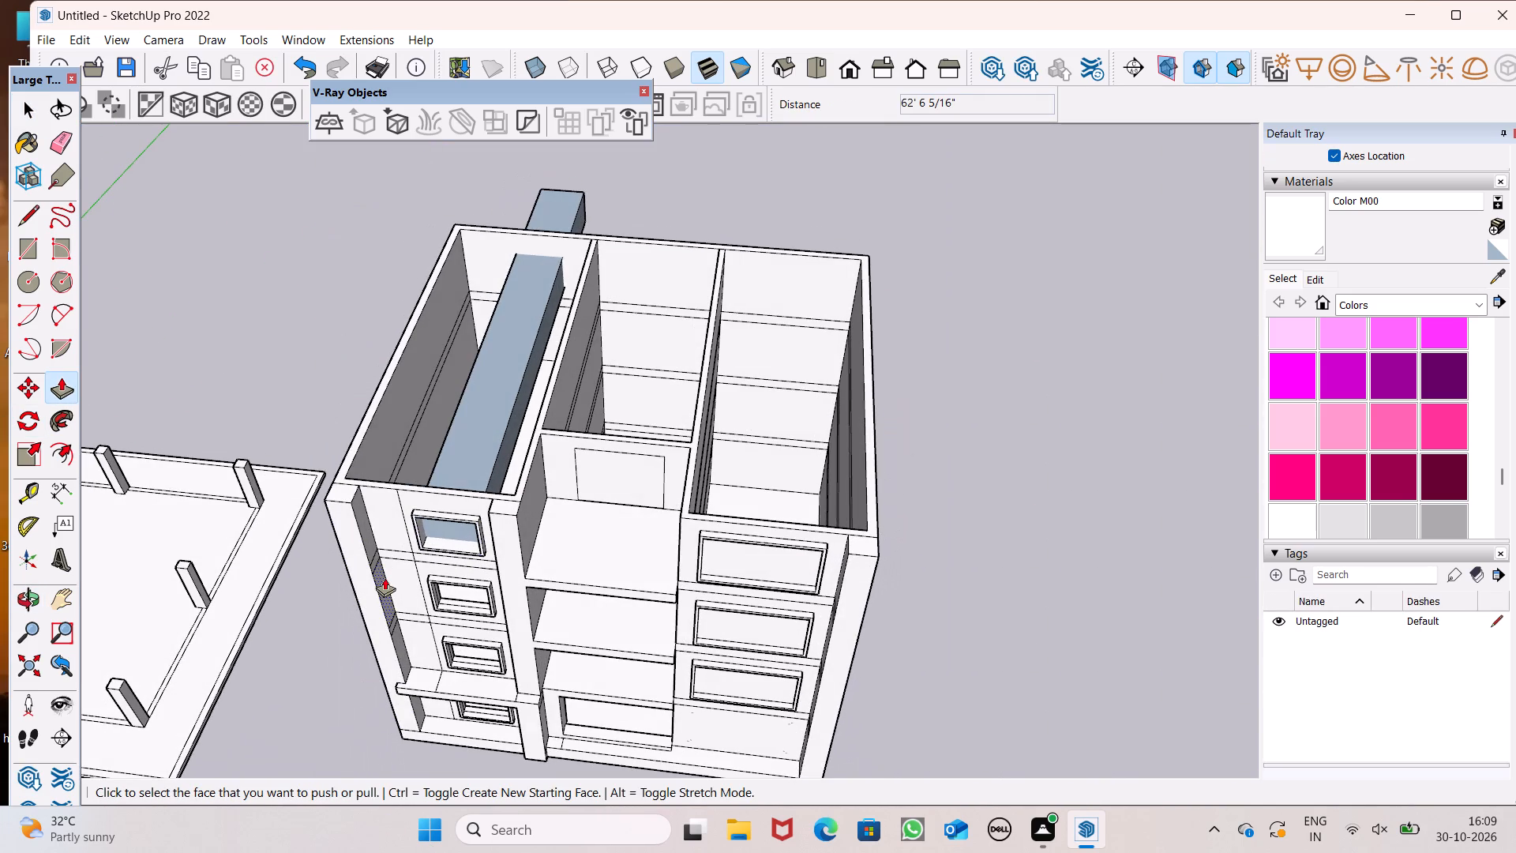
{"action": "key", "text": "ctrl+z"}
Push/Pull the narrow column's fourth-storey window pane 9" inward to cut its opening through the wall.
{"action": "scroll", "coordinate": [475, 514], "scroll_direction": "up", "scroll_amount": 7}
{"action": "left_click_drag", "start_coordinate": [390, 566], "coordinate": [441, 540]}
{"action": "scroll", "coordinate": [448, 555], "scroll_direction": "down", "scroll_amount": 5}
{"action": "middle_click_drag", "start_coordinate": [441, 545], "coordinate": [554, 273]}
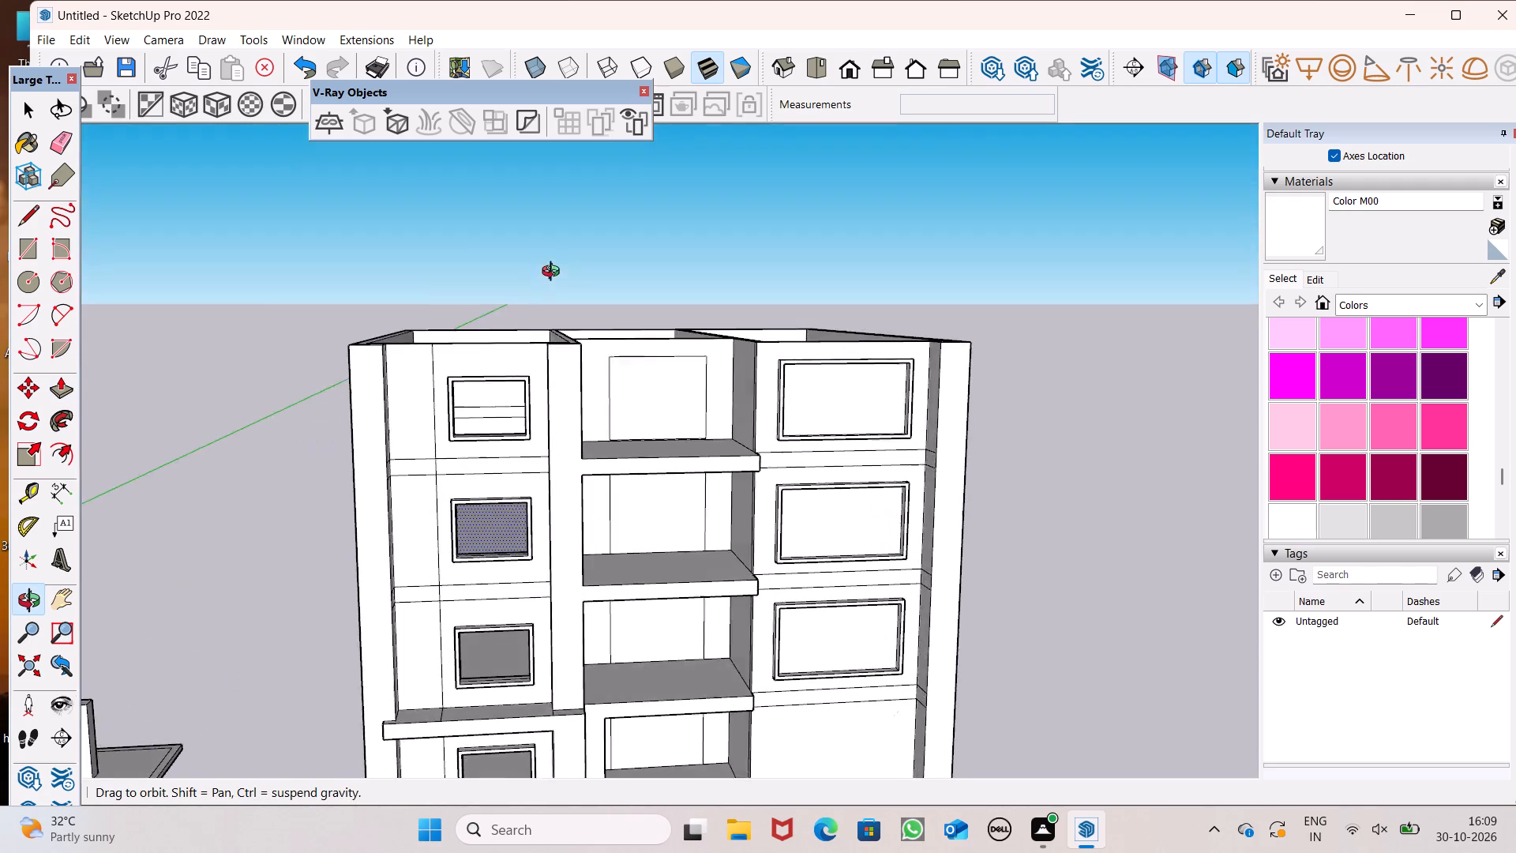
Trace the fourth-storey floor line on the inner walls behind the narrow window column to close the floor face.
{"action": "middle_click_drag", "start_coordinate": [554, 273], "coordinate": [651, 598]}
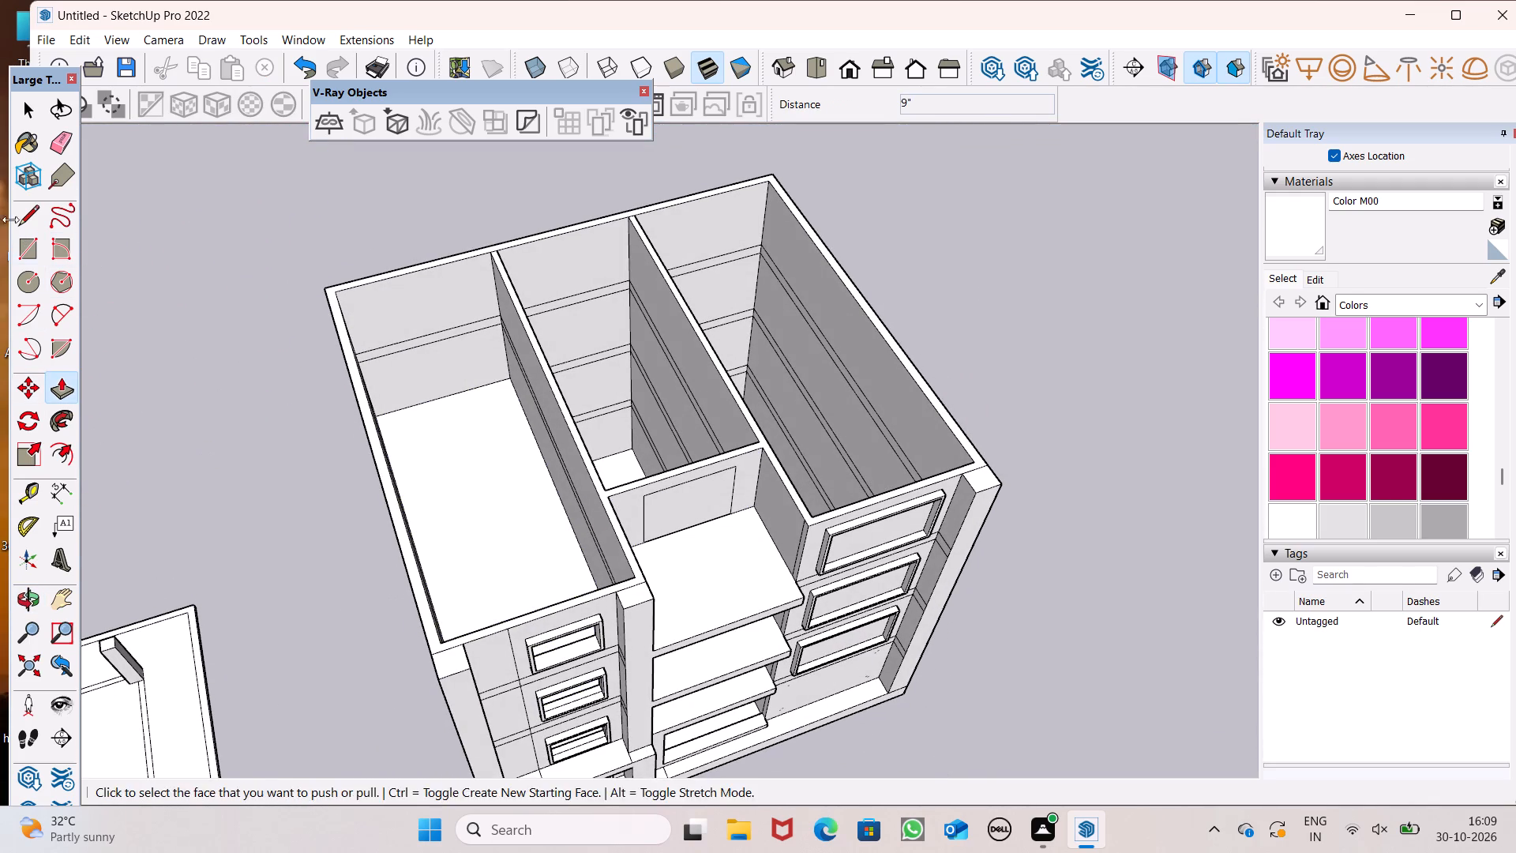
{"action": "left_click", "coordinate": [24, 217]}
{"action": "scroll", "coordinate": [314, 342], "scroll_direction": "up", "scroll_amount": 6}
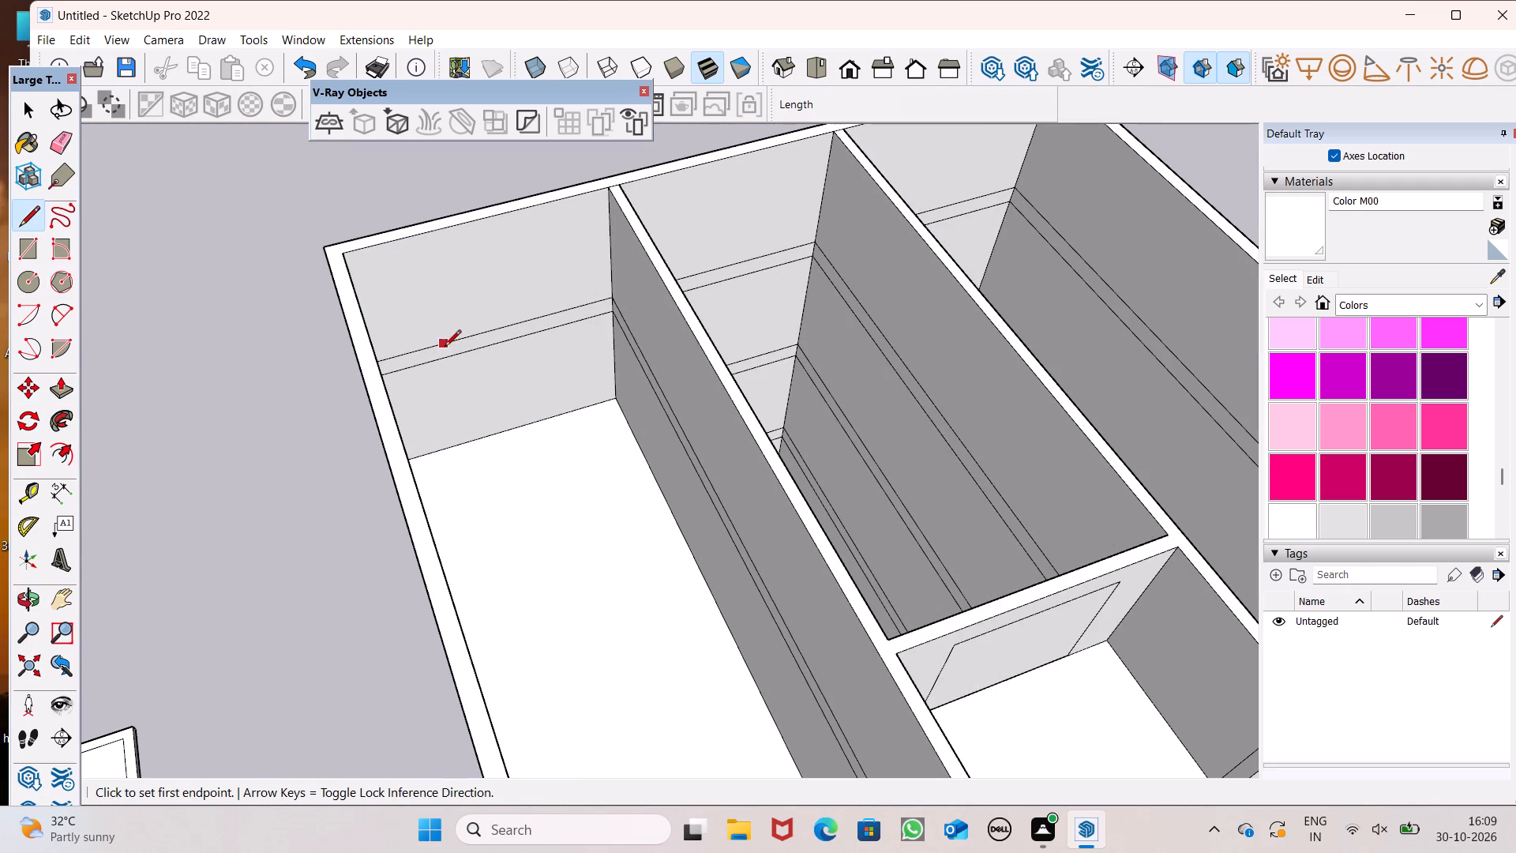
{"action": "left_click", "coordinate": [445, 345]}
{"action": "left_click", "coordinate": [456, 342]}
{"action": "scroll", "coordinate": [456, 340], "scroll_direction": "down", "scroll_amount": 5}
{"action": "middle_click_drag", "start_coordinate": [438, 385], "coordinate": [1441, 480]}
{"action": "scroll", "coordinate": [907, 288], "scroll_direction": "up", "scroll_amount": 7}
{"action": "left_click", "coordinate": [629, 243]}
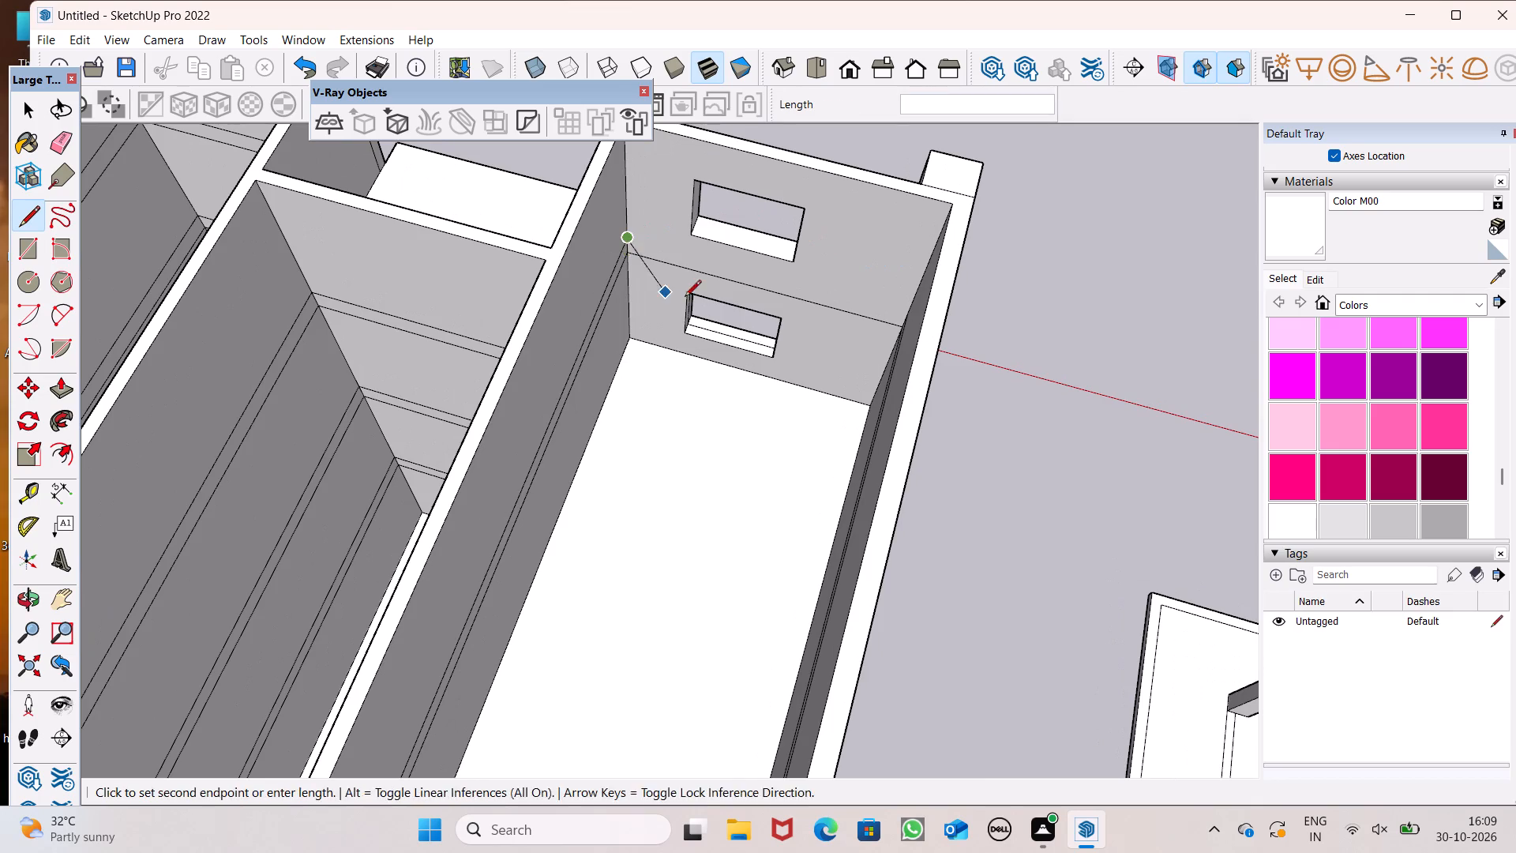
{"action": "middle_click_drag", "start_coordinate": [685, 298], "coordinate": [881, 182]}
{"action": "left_click", "coordinate": [858, 186]}
{"action": "scroll", "coordinate": [767, 206], "scroll_direction": "down", "scroll_amount": 5}
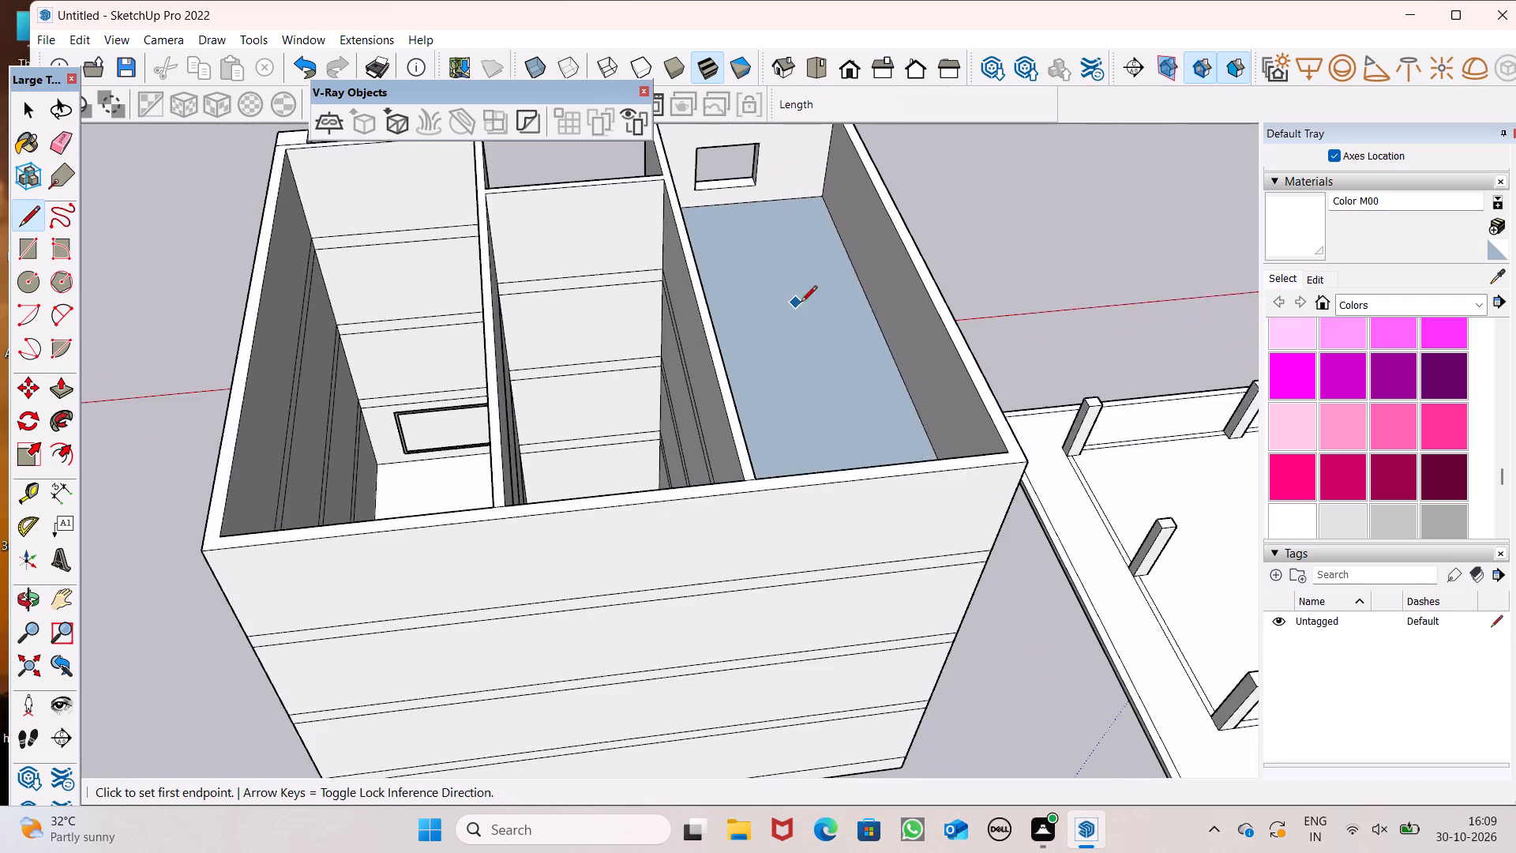
Push/Pull the closed fourth-storey floor face behind the narrow window column by 6".
{"action": "middle_click_drag", "start_coordinate": [801, 304], "coordinate": [0, 316]}
{"action": "middle_click_drag", "start_coordinate": [753, 317], "coordinate": [332, 503]}
{"action": "scroll", "coordinate": [344, 508], "scroll_direction": "up", "scroll_amount": 1}
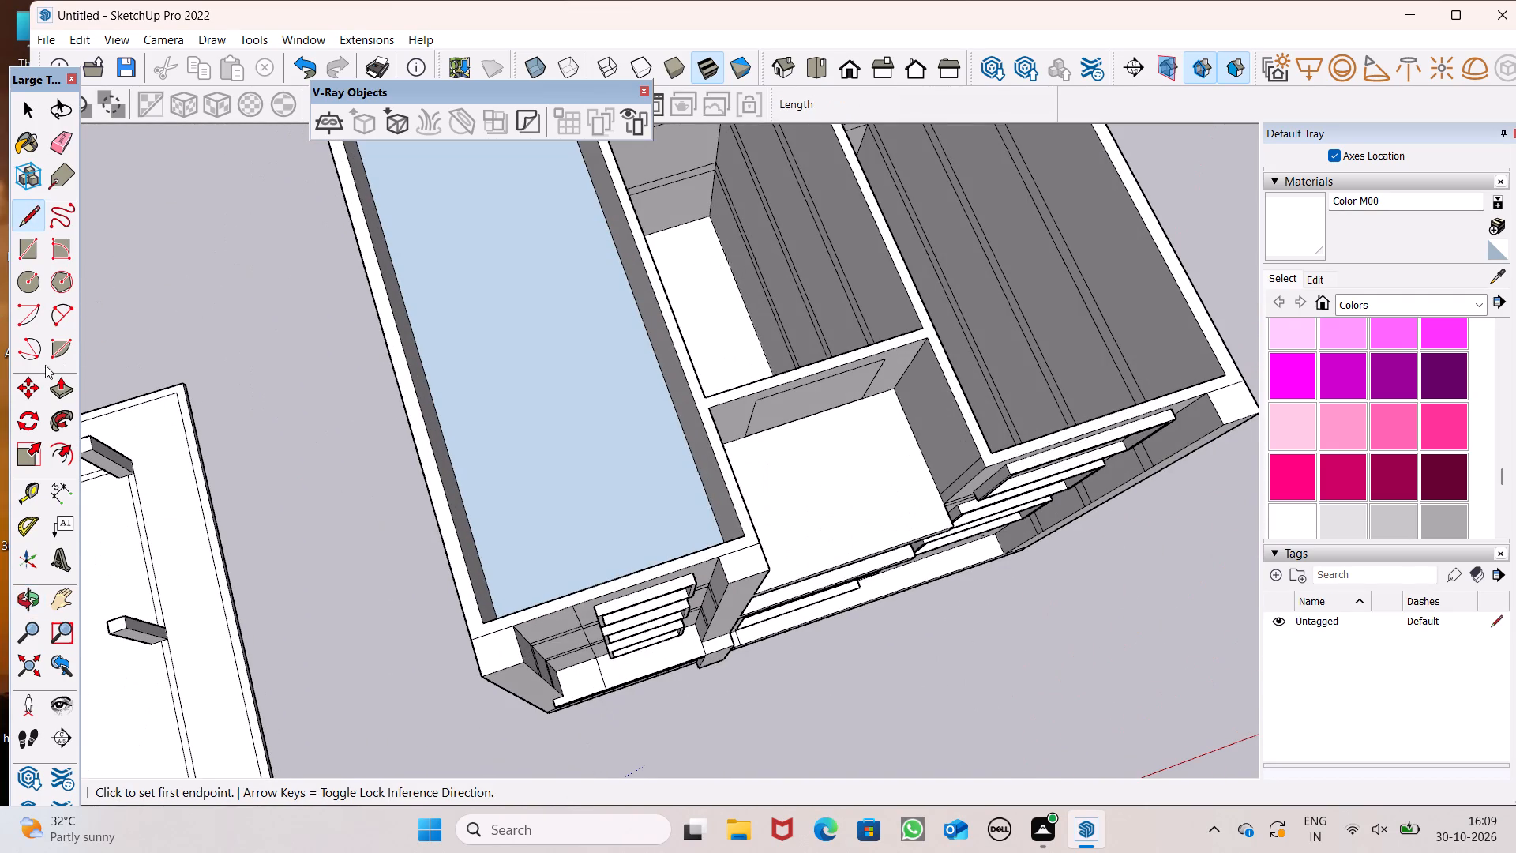
{"action": "left_click", "coordinate": [60, 387]}
{"action": "left_click", "coordinate": [526, 413]}
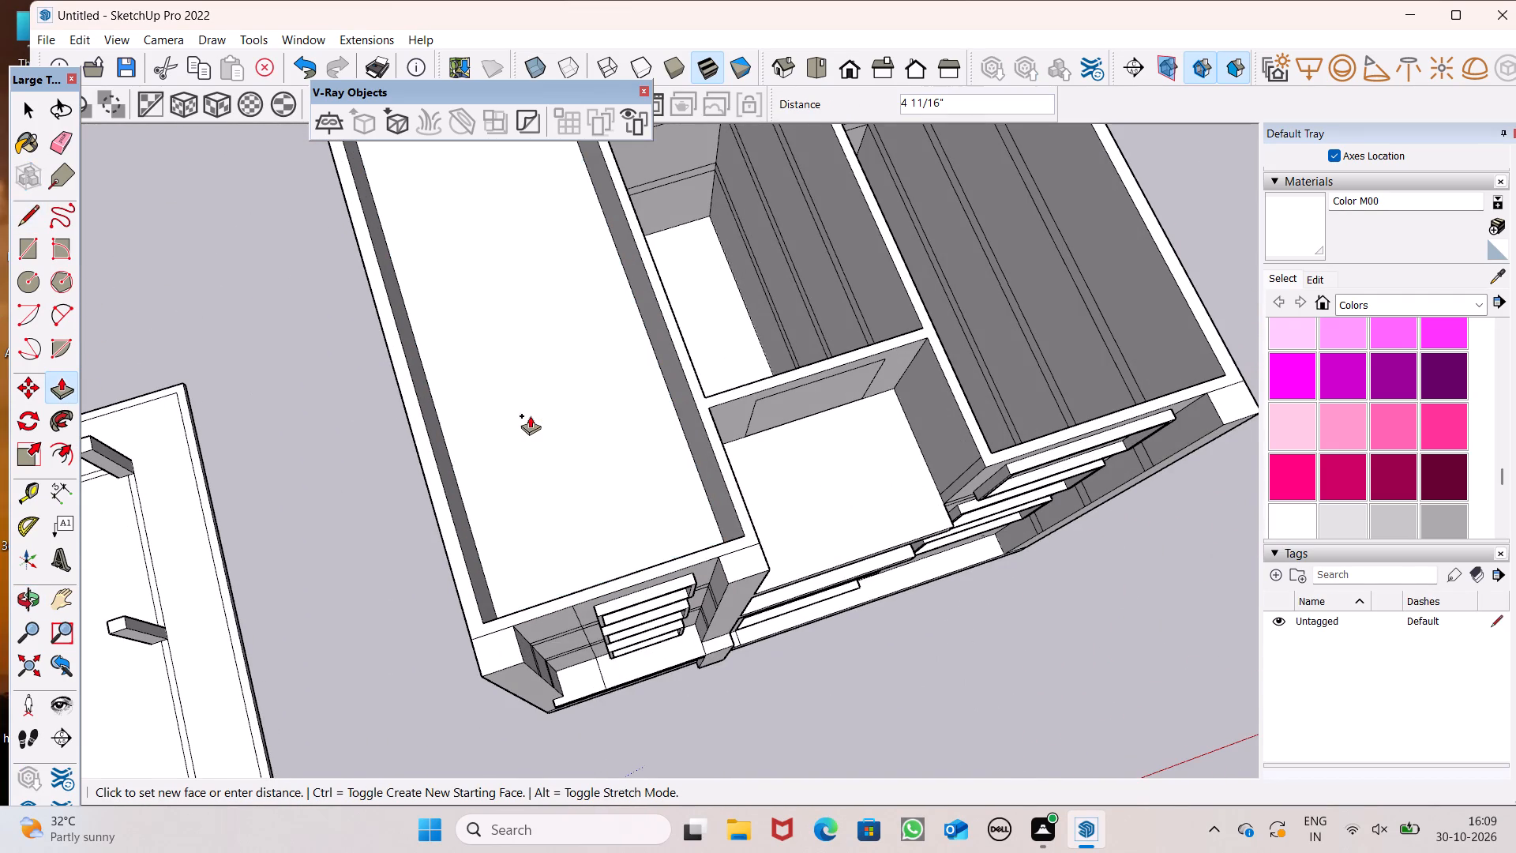
{"action": "type", "text": "6\""}
{"action": "key", "text": "Return"}
Examine the front facade and the openings of the narrow window column.
{"action": "scroll", "coordinate": [482, 365], "scroll_direction": "down", "scroll_amount": 5}
{"action": "middle_click_drag", "start_coordinate": [566, 455], "coordinate": [493, 306]}
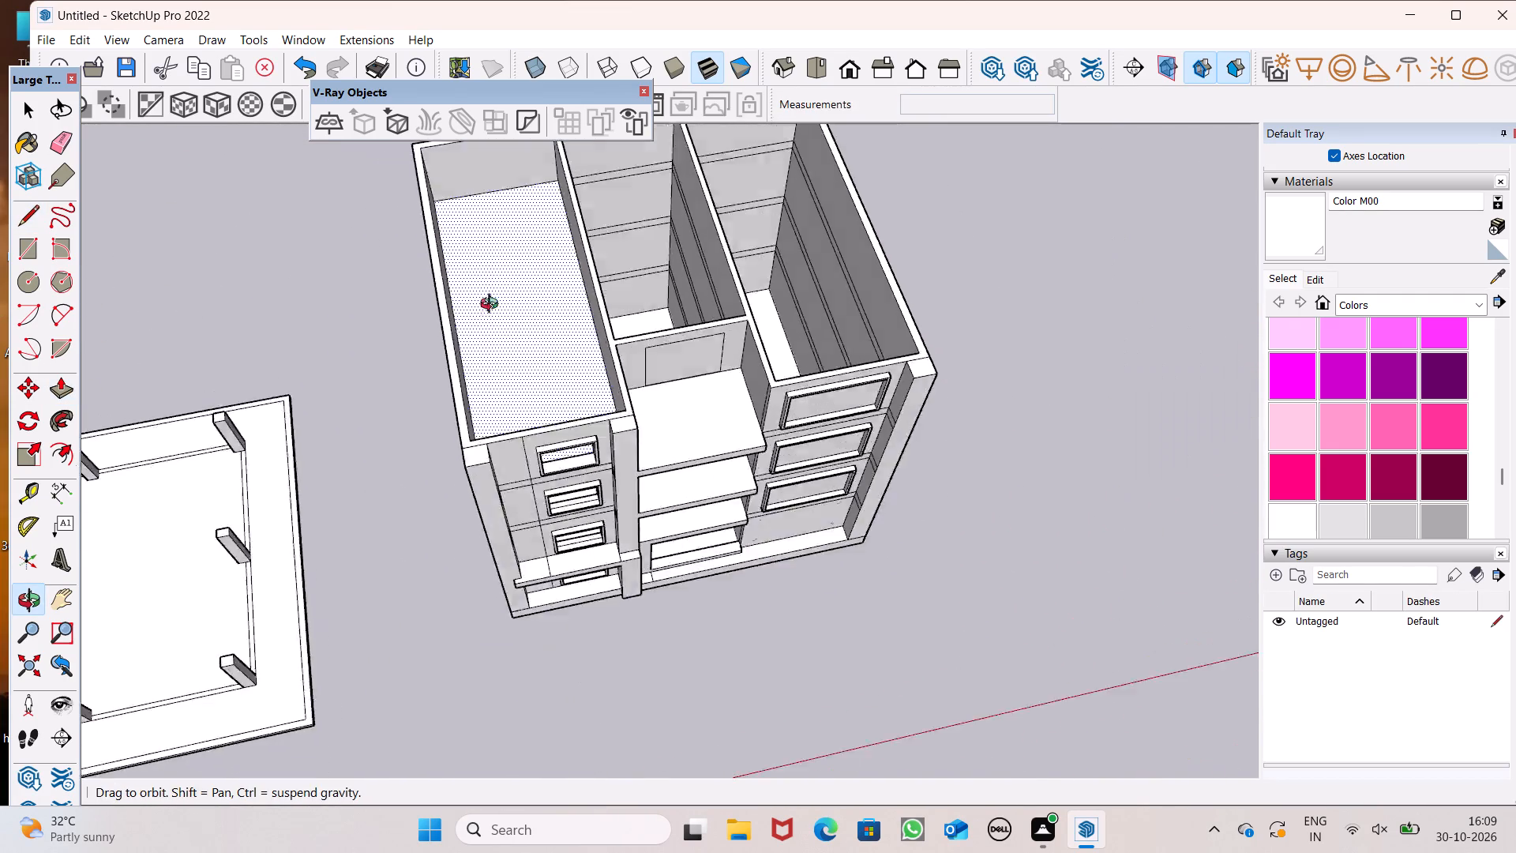
{"action": "middle_click_drag", "start_coordinate": [493, 306], "coordinate": [449, 89]}
{"action": "middle_click_drag", "start_coordinate": [663, 414], "coordinate": [614, 273]}
{"action": "key", "text": "space"}
{"action": "scroll", "coordinate": [557, 345], "scroll_direction": "down", "scroll_amount": 4}
{"action": "scroll", "coordinate": [672, 394], "scroll_direction": "up", "scroll_amount": 2}
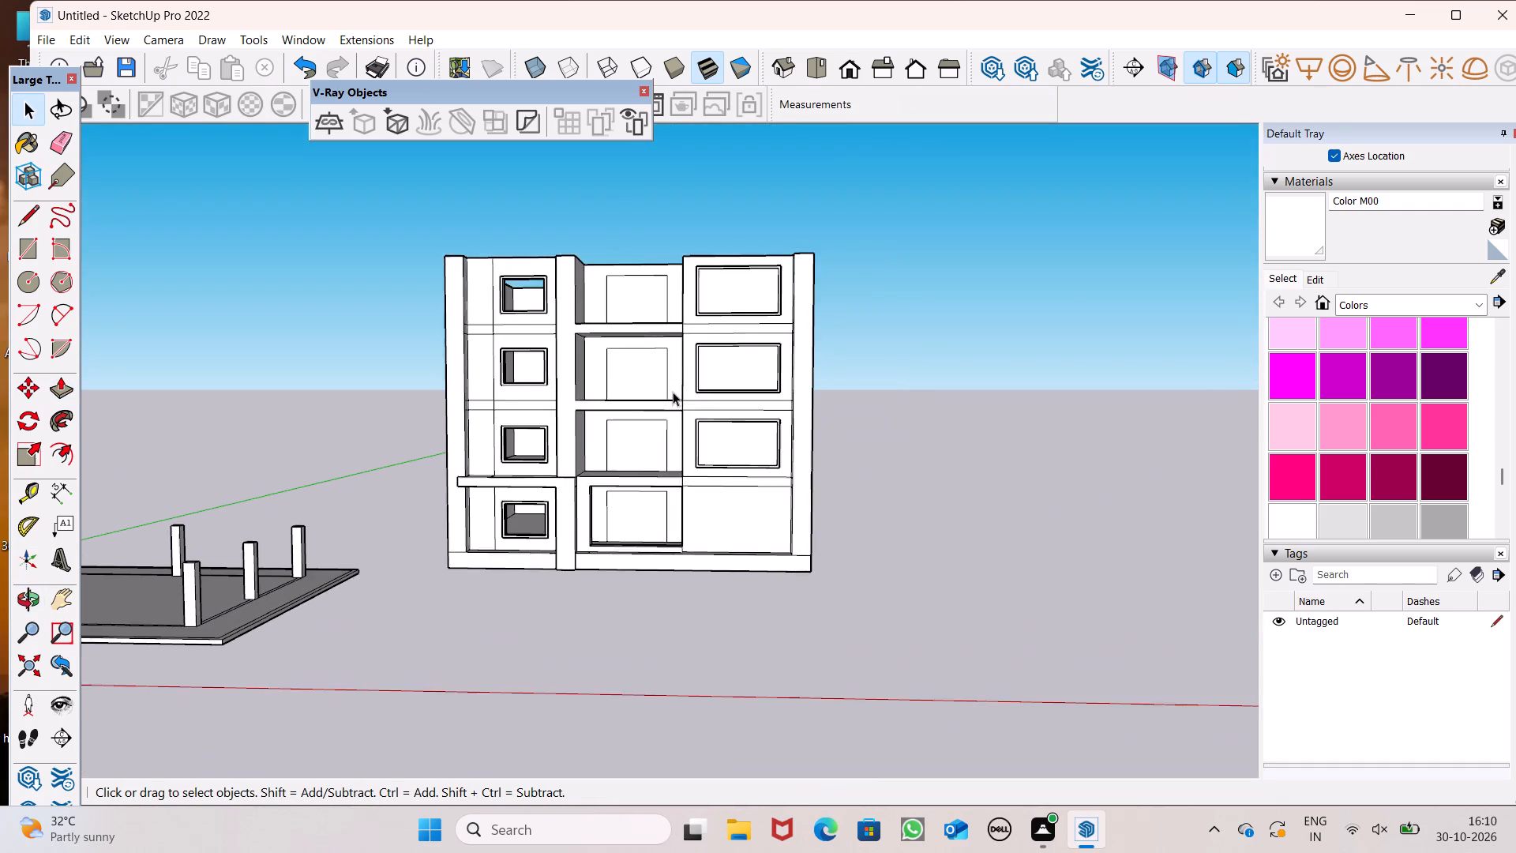
{"action": "scroll", "coordinate": [673, 392], "scroll_direction": "up", "scroll_amount": 3}
{"action": "scroll", "coordinate": [709, 471], "scroll_direction": "down", "scroll_amount": 3}
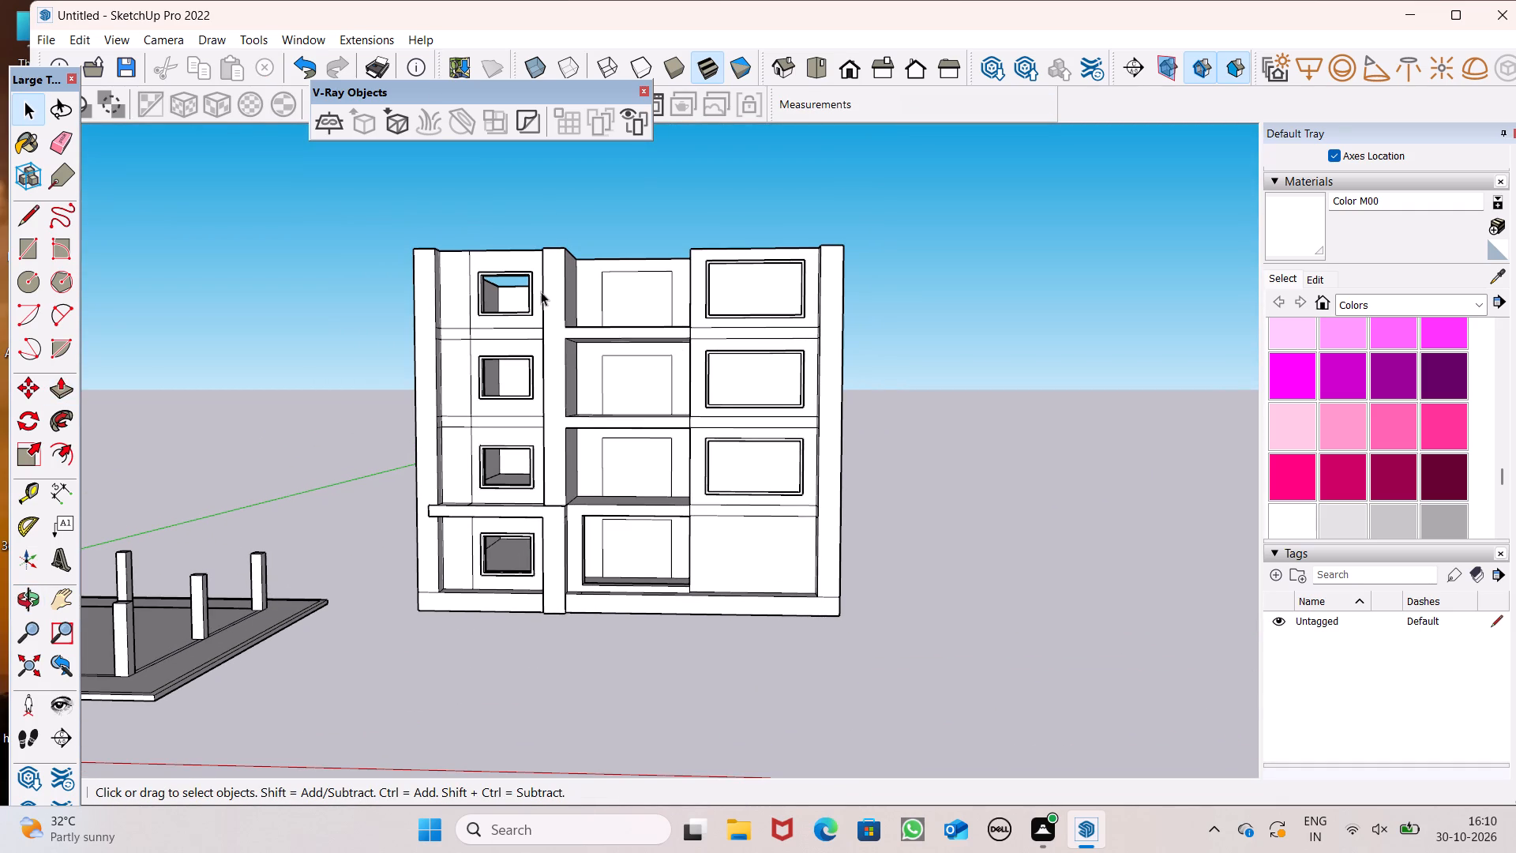
Push/Pull the fourth-storey rectangle in the central recess 9" inward to cut an opening through the wall.
{"action": "left_click", "coordinate": [66, 382]}
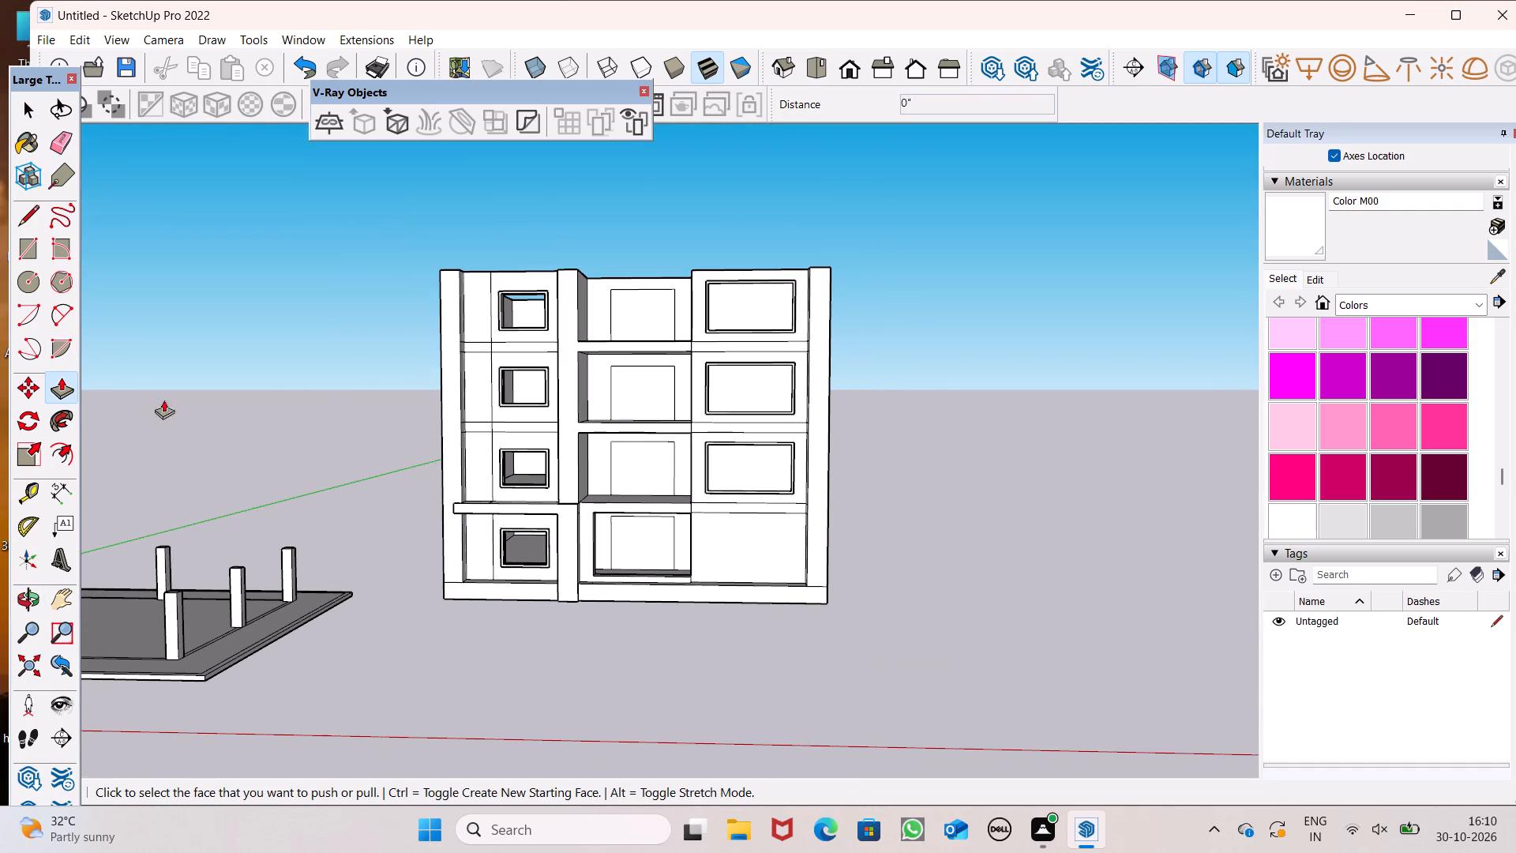
{"action": "scroll", "coordinate": [635, 343], "scroll_direction": "up", "scroll_amount": 4}
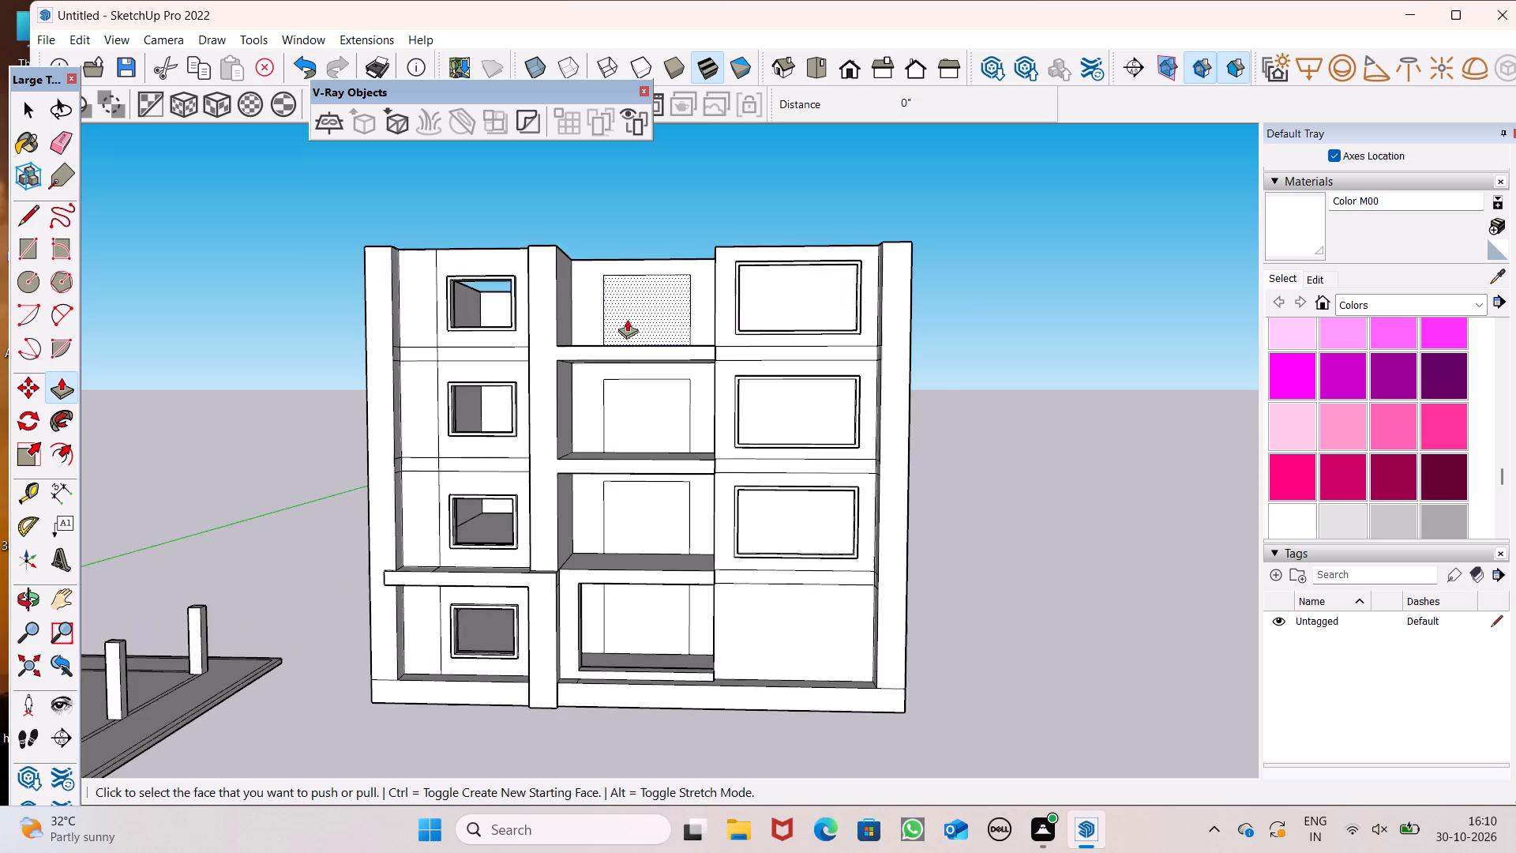
{"action": "middle_click_drag", "start_coordinate": [629, 316], "coordinate": [632, 428]}
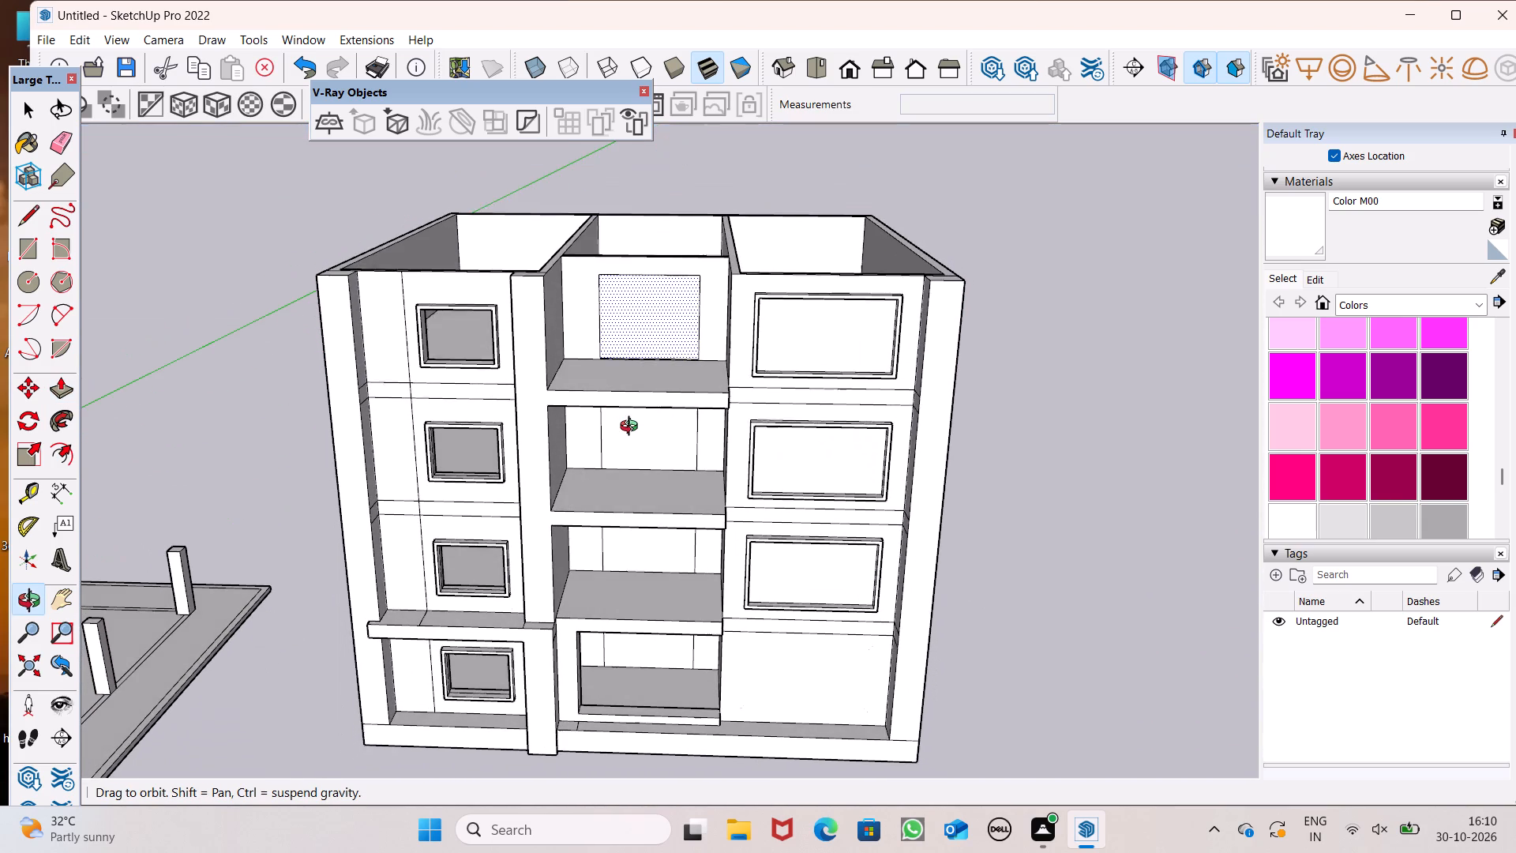
{"action": "middle_click_drag", "start_coordinate": [632, 428], "coordinate": [588, 357]}
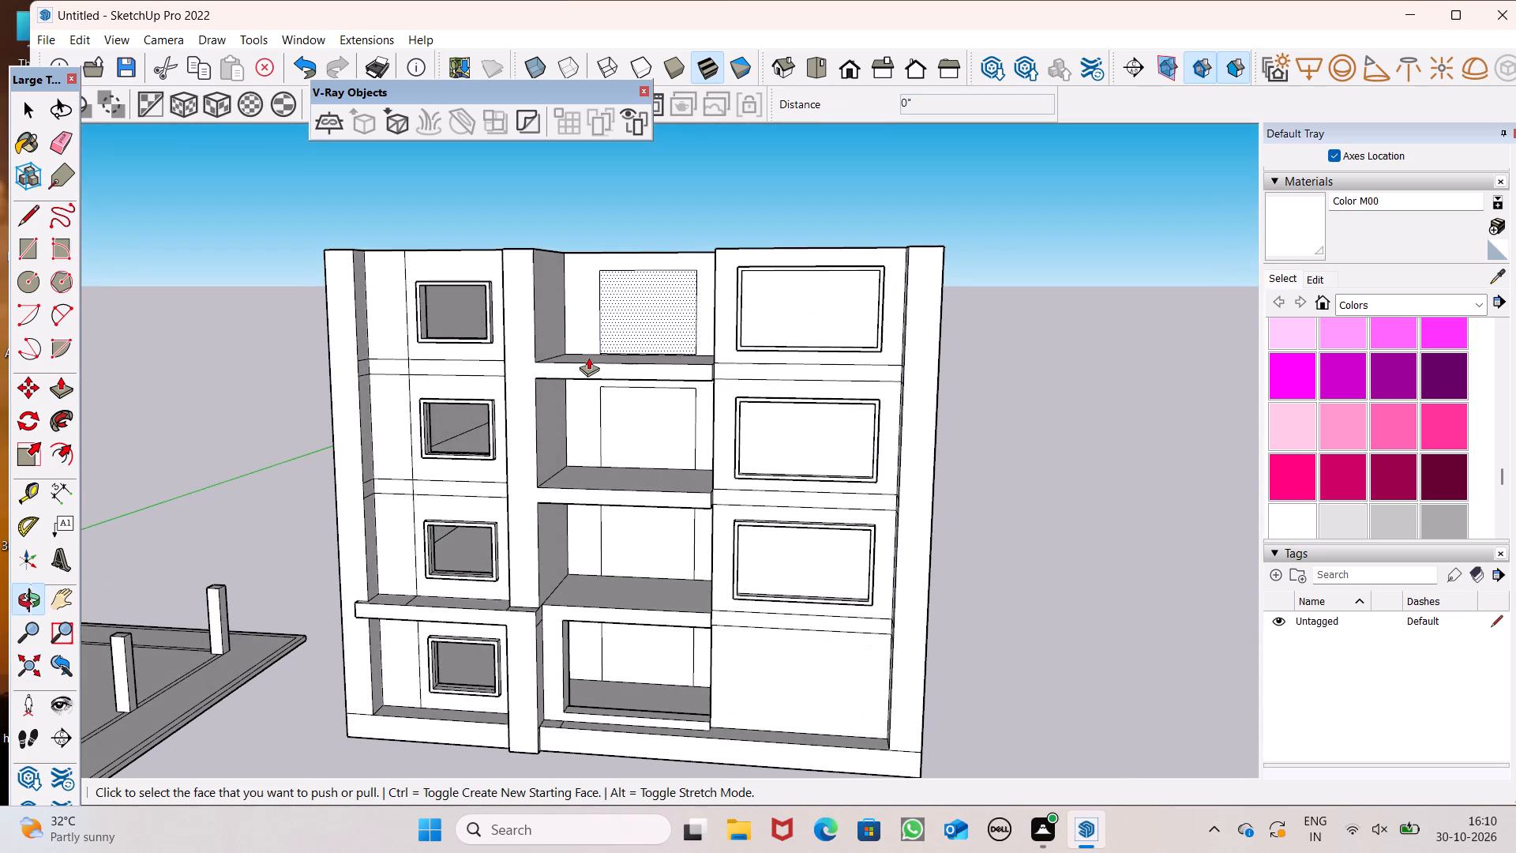
{"action": "scroll", "coordinate": [588, 357], "scroll_direction": "down", "scroll_amount": 2}
{"action": "middle_click_drag", "start_coordinate": [752, 309], "coordinate": [760, 374]}
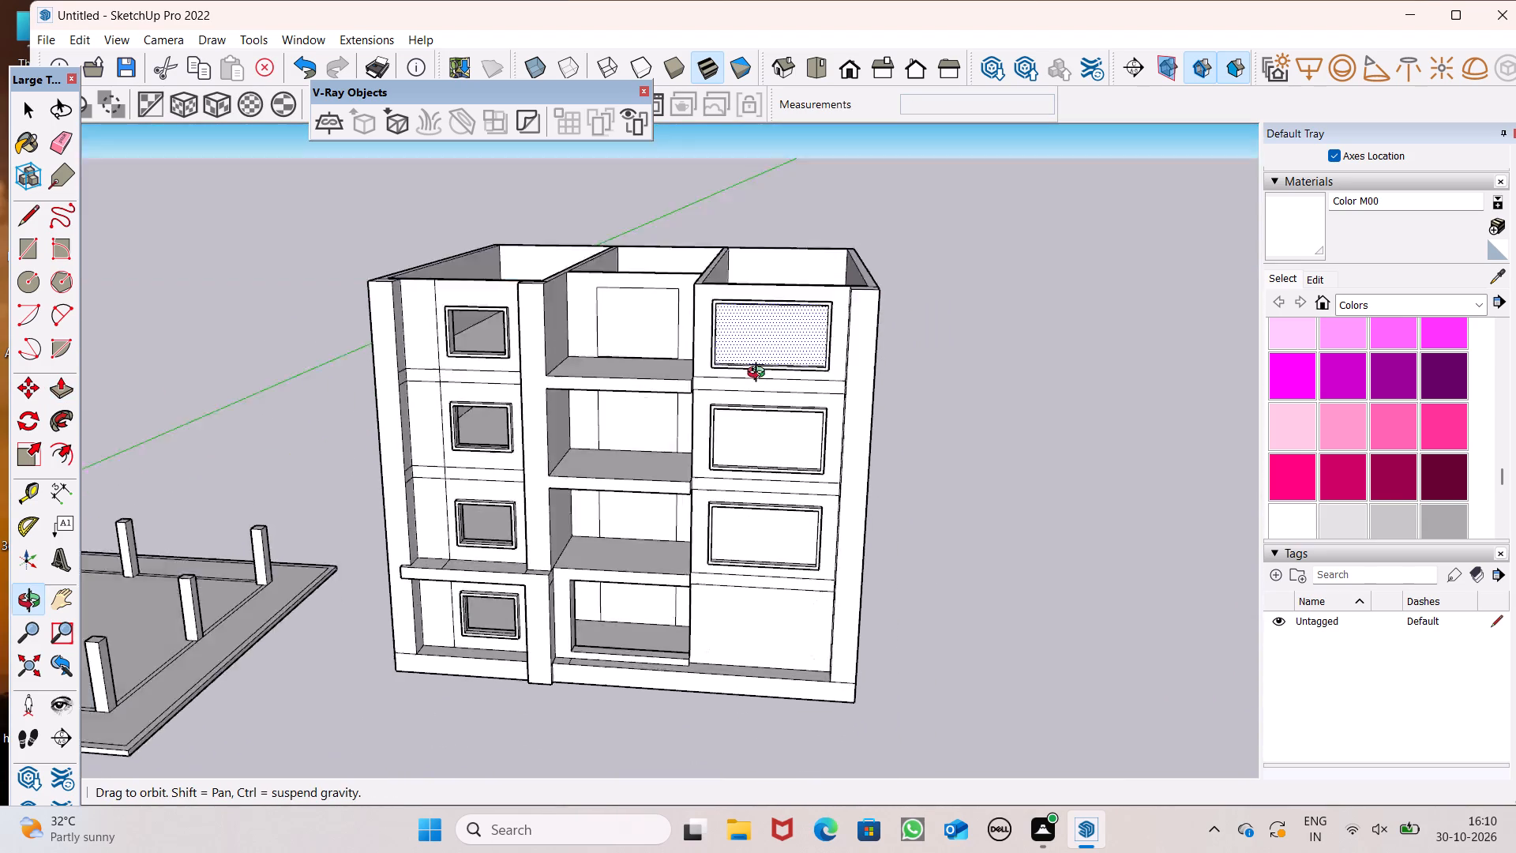
{"action": "middle_click_drag", "start_coordinate": [760, 374], "coordinate": [799, 566]}
{"action": "scroll", "coordinate": [614, 393], "scroll_direction": "up", "scroll_amount": 6}
{"action": "left_click_drag", "start_coordinate": [614, 363], "coordinate": [632, 344]}
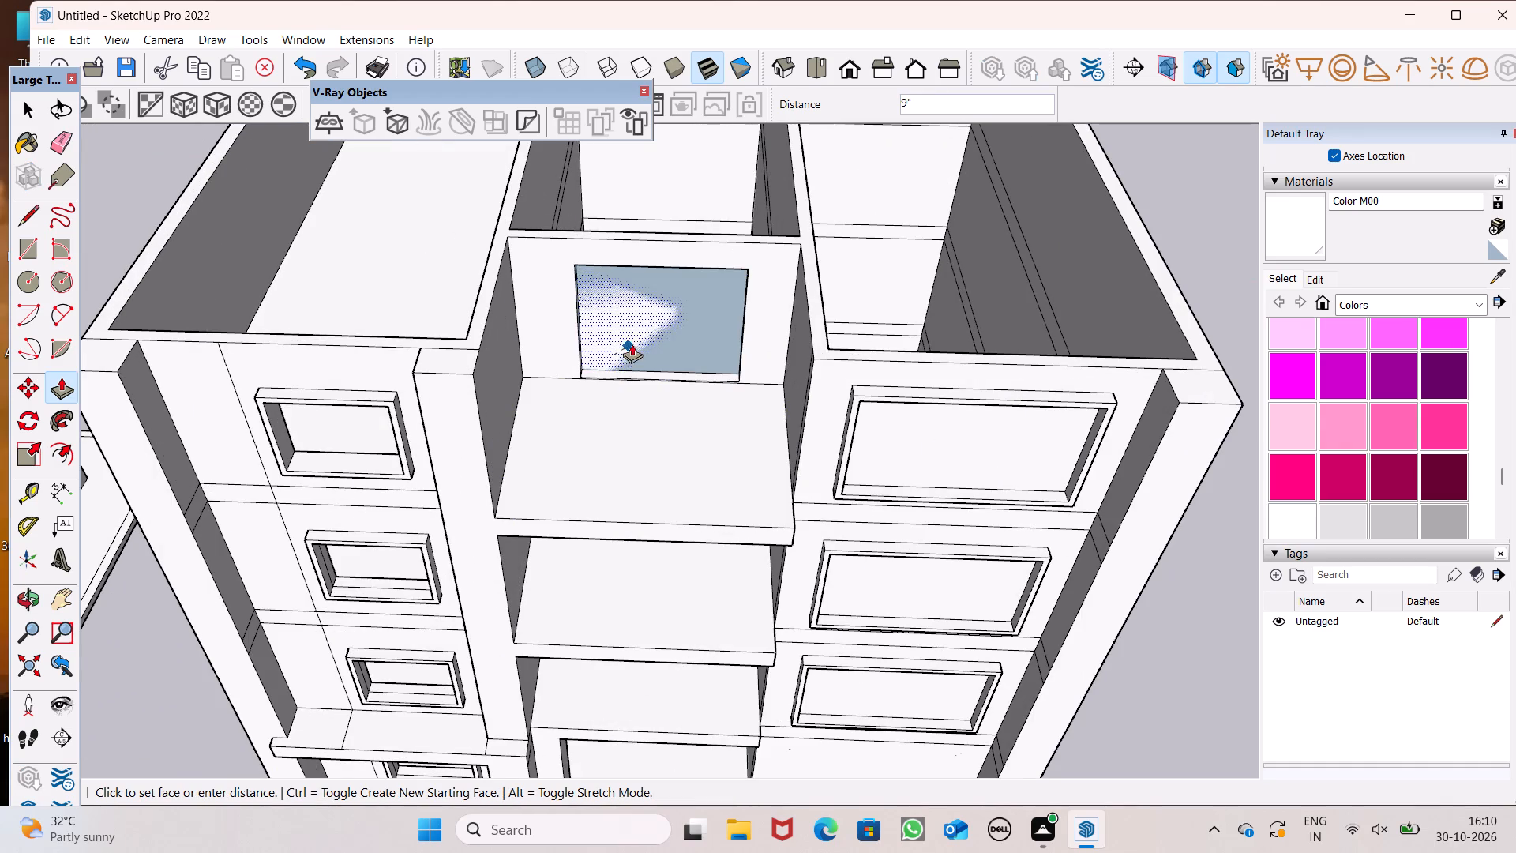
{"action": "left_click_drag", "start_coordinate": [632, 344], "coordinate": [651, 340]}
Push/Pull the third-storey rectangle in the central recess 9" inward to cut its opening through the wall.
{"action": "scroll", "coordinate": [577, 280], "scroll_direction": "down", "scroll_amount": 6}
{"action": "middle_click_drag", "start_coordinate": [624, 472], "coordinate": [629, 186]}
{"action": "scroll", "coordinate": [612, 496], "scroll_direction": "up", "scroll_amount": 6}
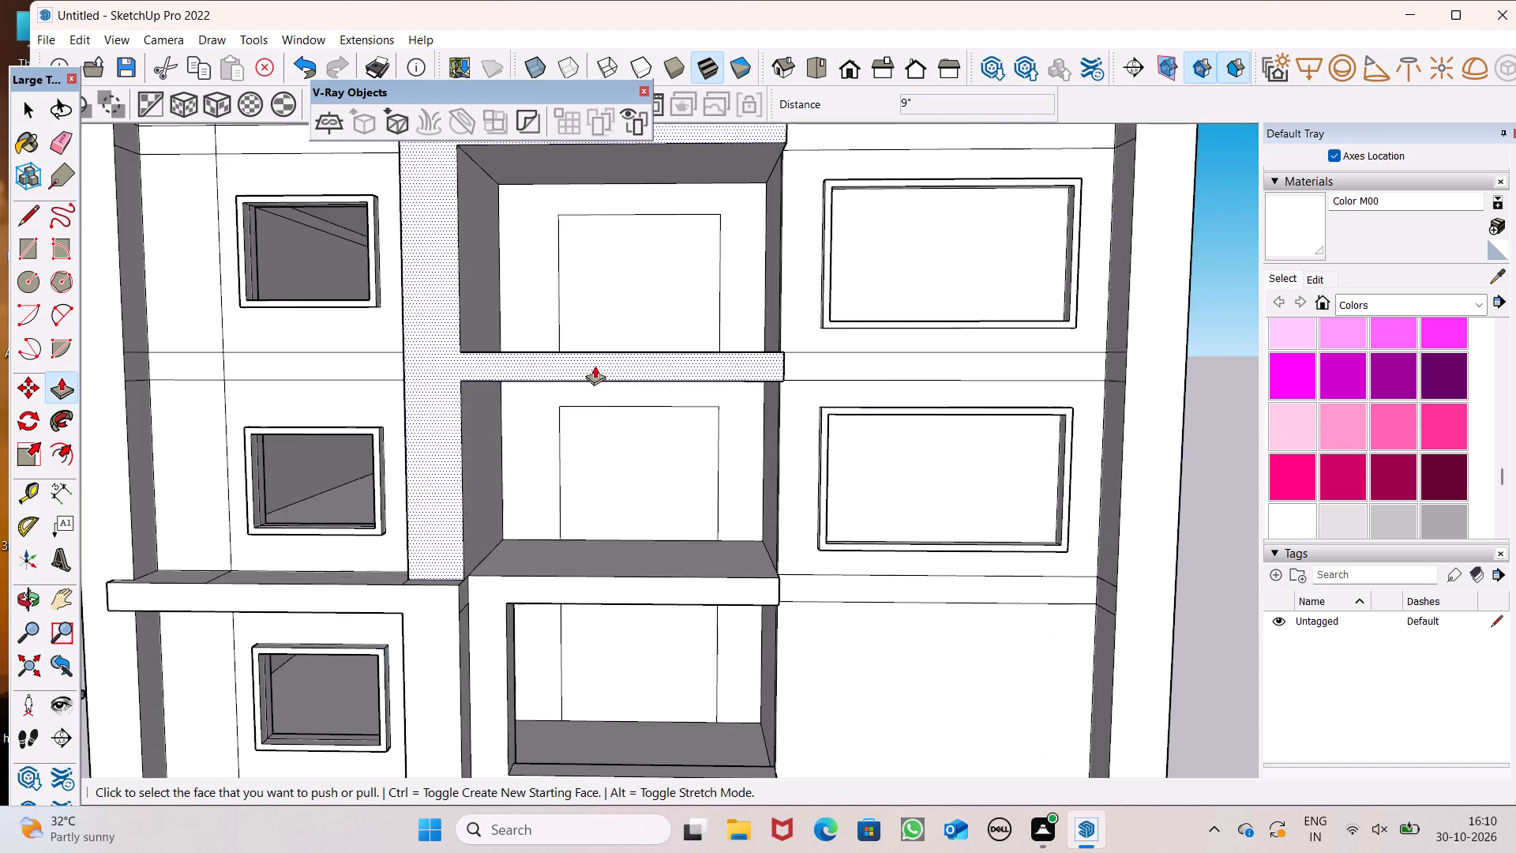
{"action": "scroll", "coordinate": [602, 422], "scroll_direction": "down", "scroll_amount": 8}
{"action": "scroll", "coordinate": [586, 338], "scroll_direction": "up", "scroll_amount": 8}
{"action": "left_click_drag", "start_coordinate": [608, 463], "coordinate": [625, 449]}
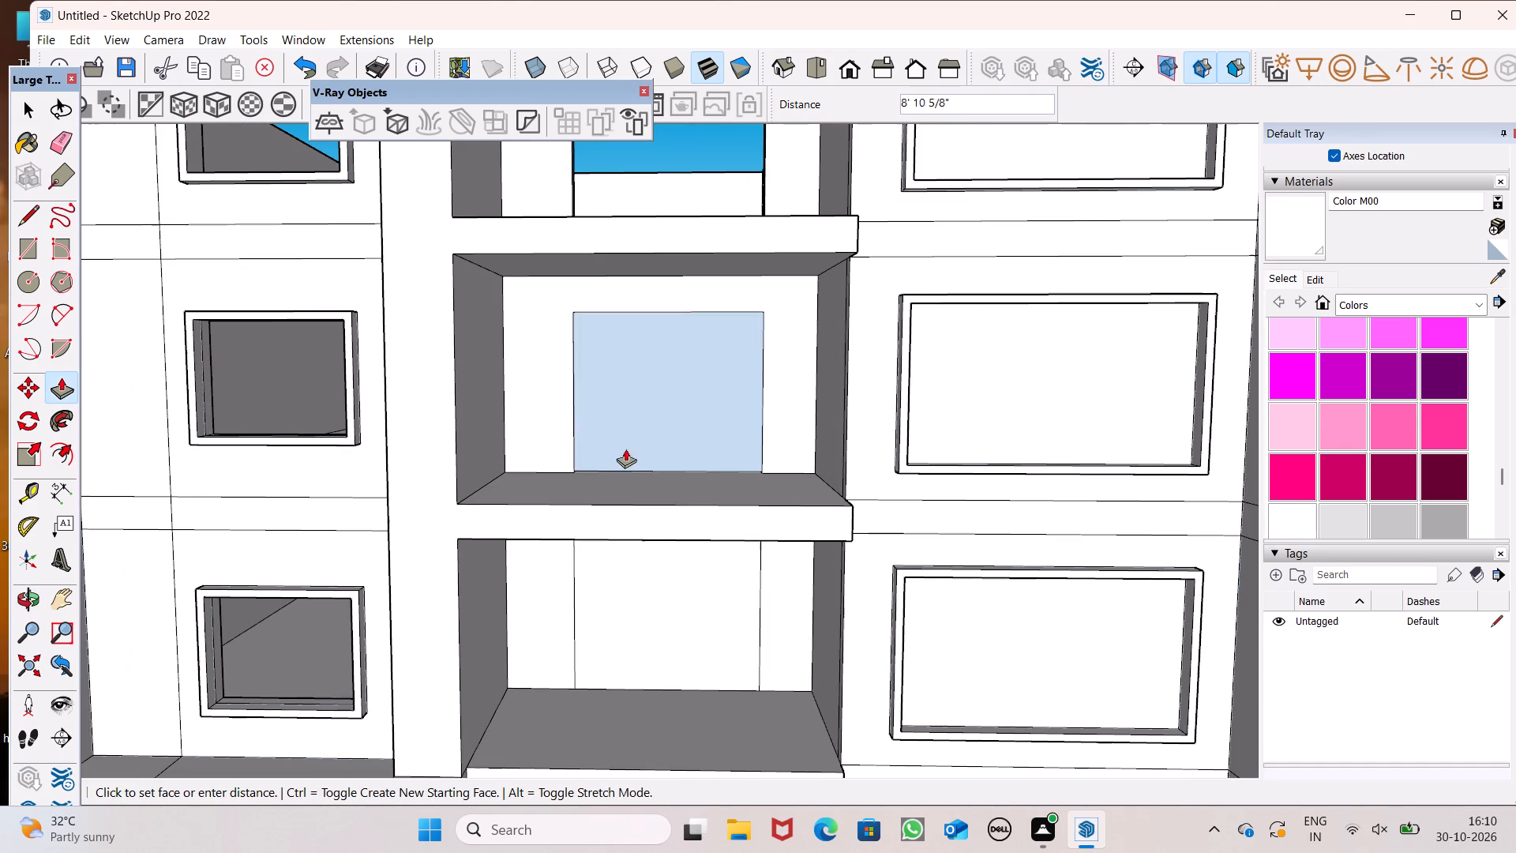
{"action": "left_click_drag", "start_coordinate": [625, 449], "coordinate": [706, 427]}
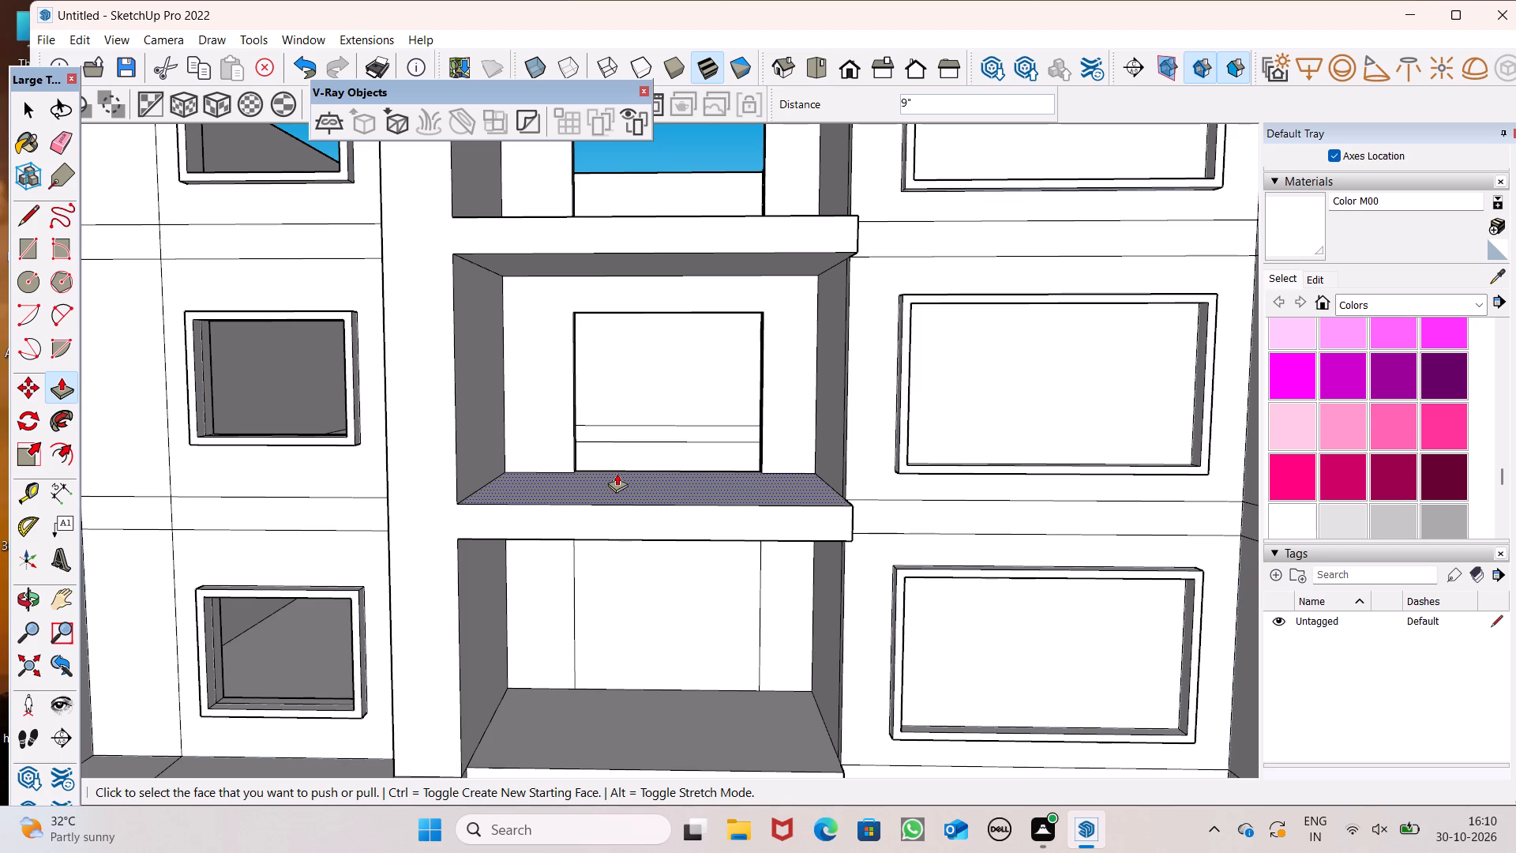
Push/Pull the second-storey rectangle in the central recess 9" inward to cut its opening through the wall.
{"action": "scroll", "coordinate": [663, 422], "scroll_direction": "down", "scroll_amount": 6}
{"action": "middle_click_drag", "start_coordinate": [697, 463], "coordinate": [553, 567]}
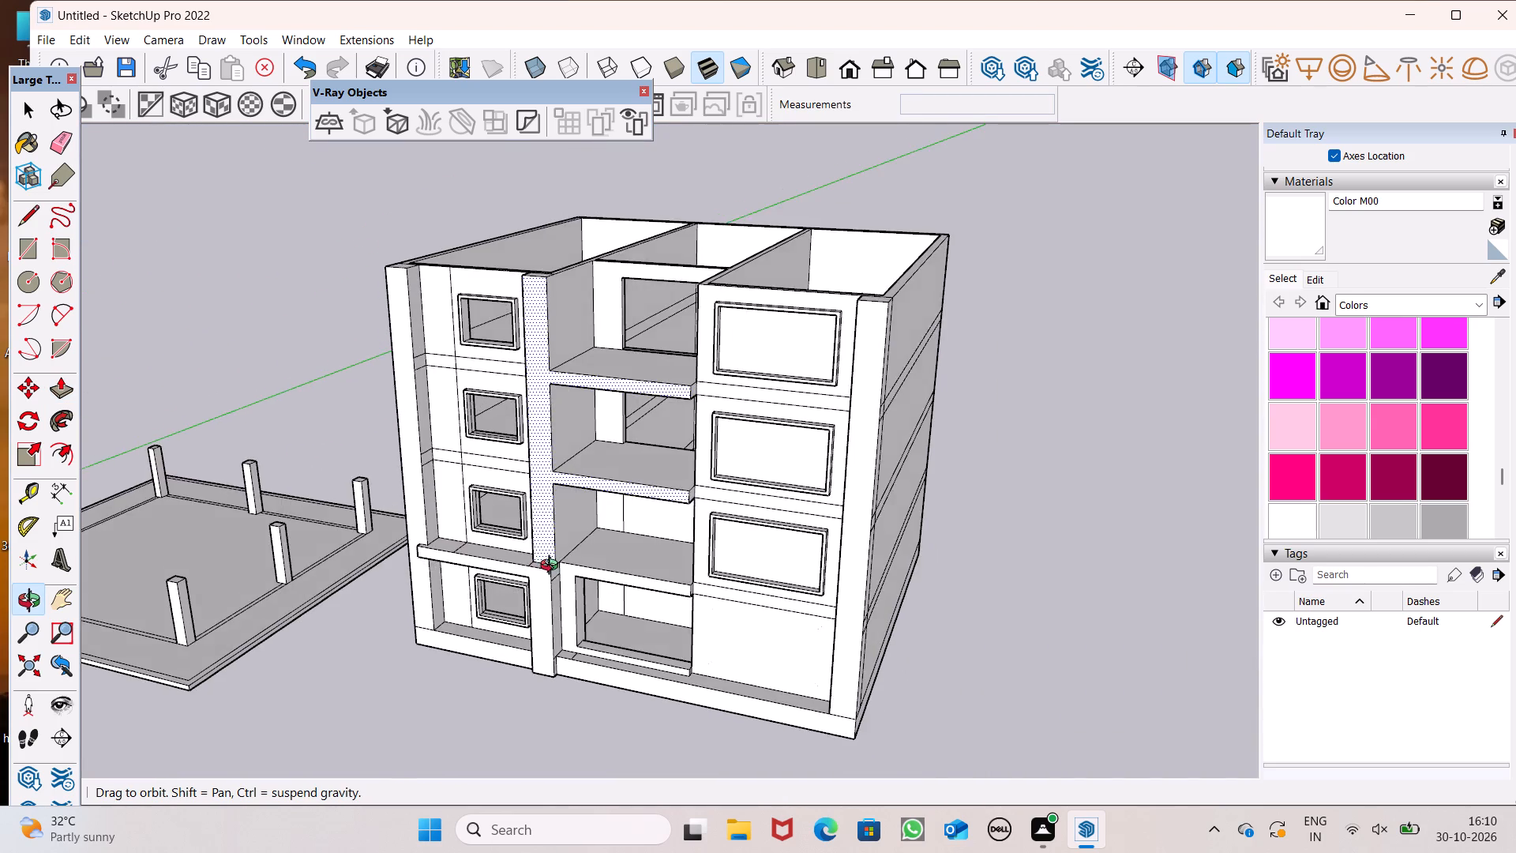
{"action": "middle_click_drag", "start_coordinate": [553, 567], "coordinate": [698, 524]}
{"action": "scroll", "coordinate": [632, 435], "scroll_direction": "down", "scroll_amount": 3}
{"action": "scroll", "coordinate": [687, 547], "scroll_direction": "up", "scroll_amount": 6}
{"action": "middle_click_drag", "start_coordinate": [664, 477], "coordinate": [665, 446]}
{"action": "scroll", "coordinate": [664, 477], "scroll_direction": "up", "scroll_amount": 1}
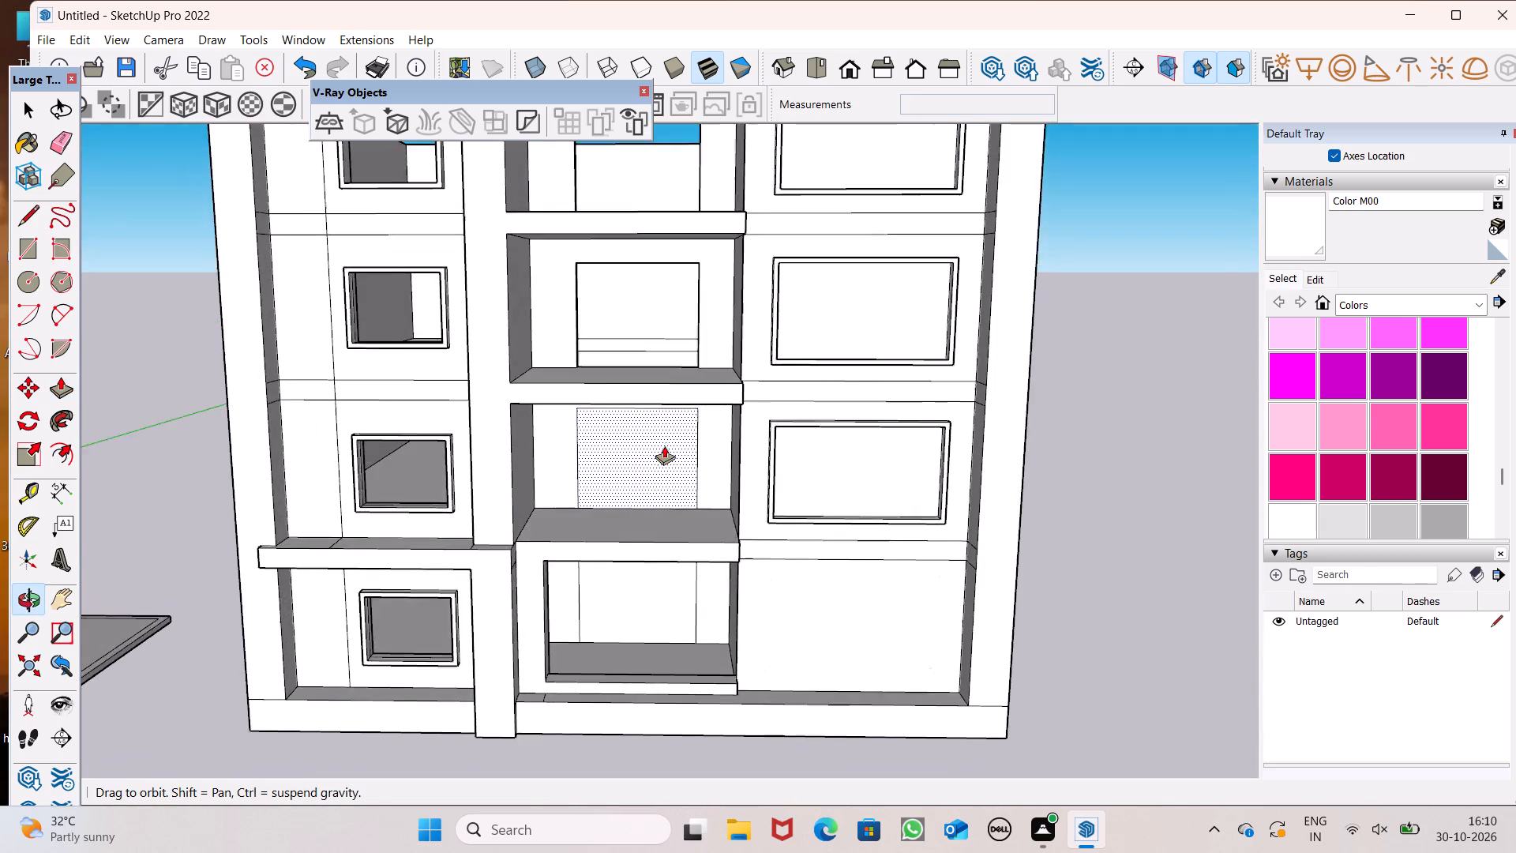
{"action": "scroll", "coordinate": [643, 470], "scroll_direction": "up", "scroll_amount": 6}
{"action": "left_click_drag", "start_coordinate": [548, 513], "coordinate": [663, 430]}
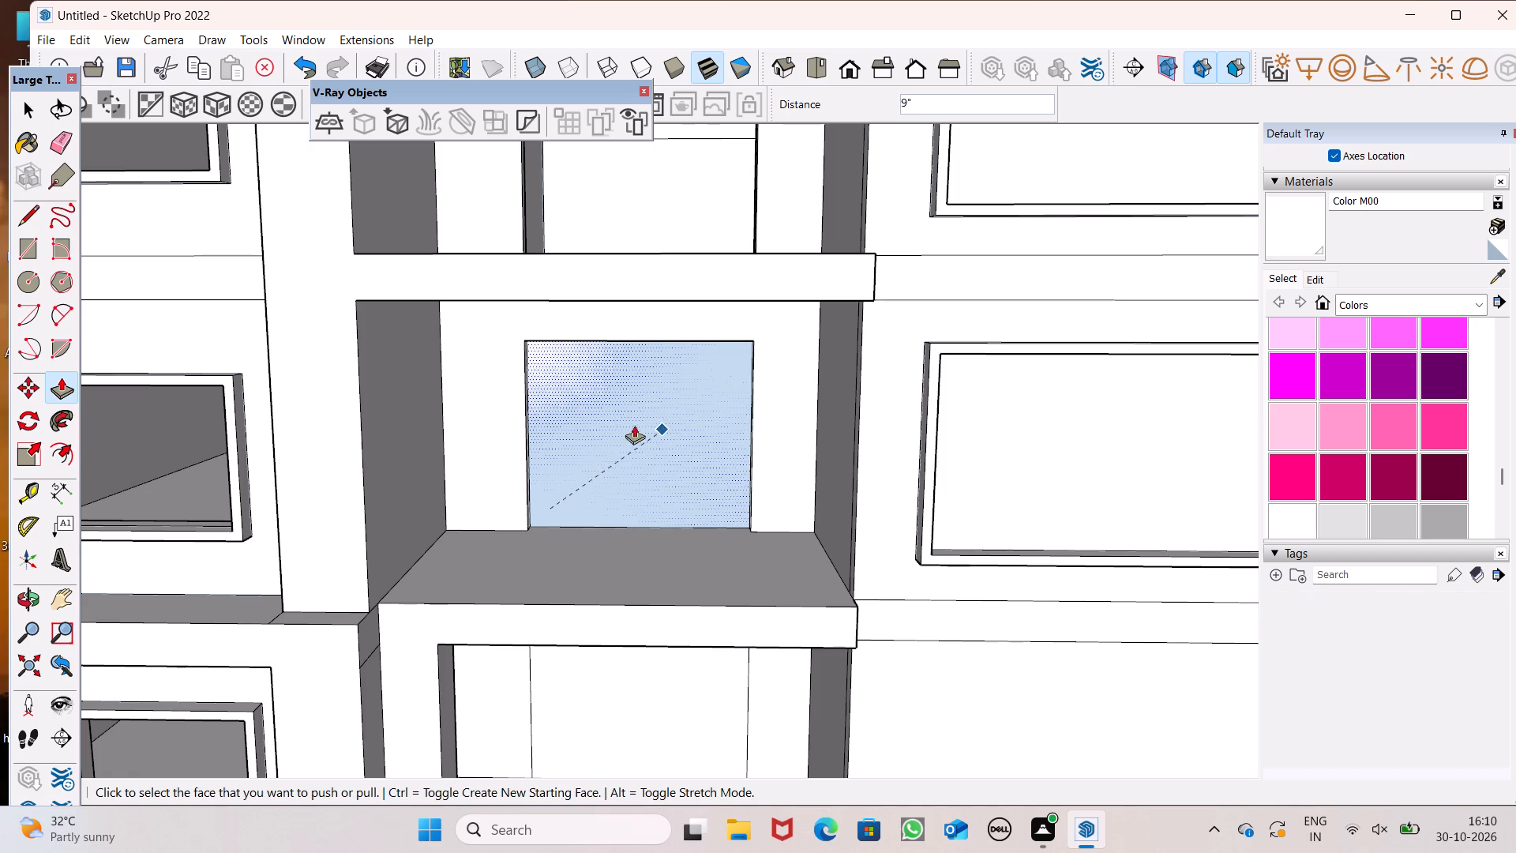
Push/Pull the first-storey rectangle in the central recess 9" inward to cut its opening through the wall.
{"action": "scroll", "coordinate": [597, 405], "scroll_direction": "down", "scroll_amount": 7}
{"action": "middle_click_drag", "start_coordinate": [619, 528], "coordinate": [617, 393]}
{"action": "scroll", "coordinate": [607, 496], "scroll_direction": "up", "scroll_amount": 5}
{"action": "scroll", "coordinate": [605, 461], "scroll_direction": "down", "scroll_amount": 6}
{"action": "middle_click_drag", "start_coordinate": [620, 513], "coordinate": [607, 620]}
{"action": "scroll", "coordinate": [595, 532], "scroll_direction": "up", "scroll_amount": 8}
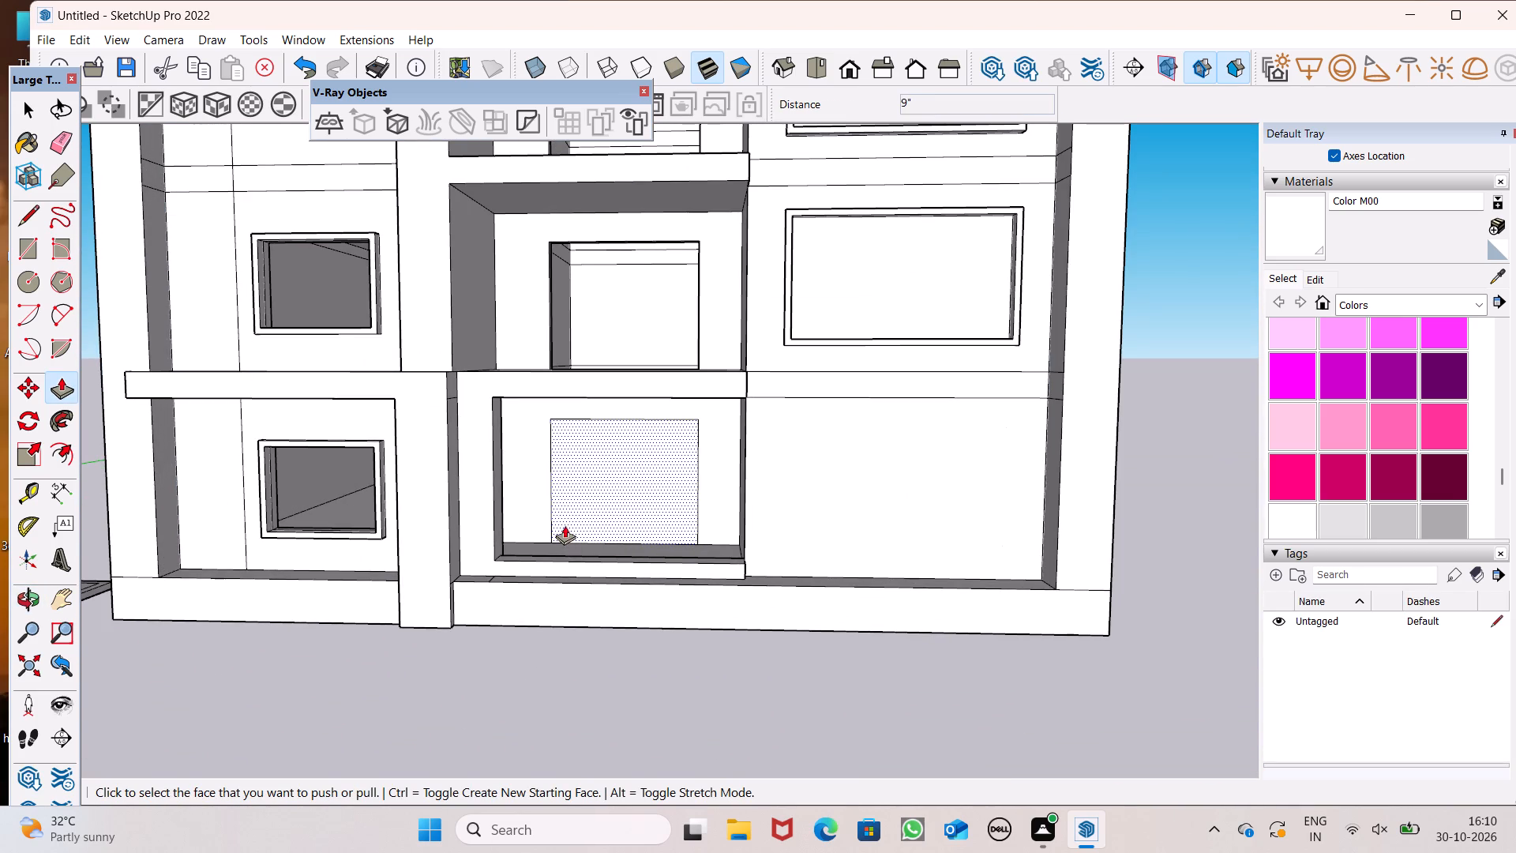
{"action": "left_click_drag", "start_coordinate": [560, 533], "coordinate": [586, 511]}
Push/Pull the fourth-storey wide window's pane 9" inward to cut its opening through the wall.
{"action": "scroll", "coordinate": [523, 464], "scroll_direction": "down", "scroll_amount": 5}
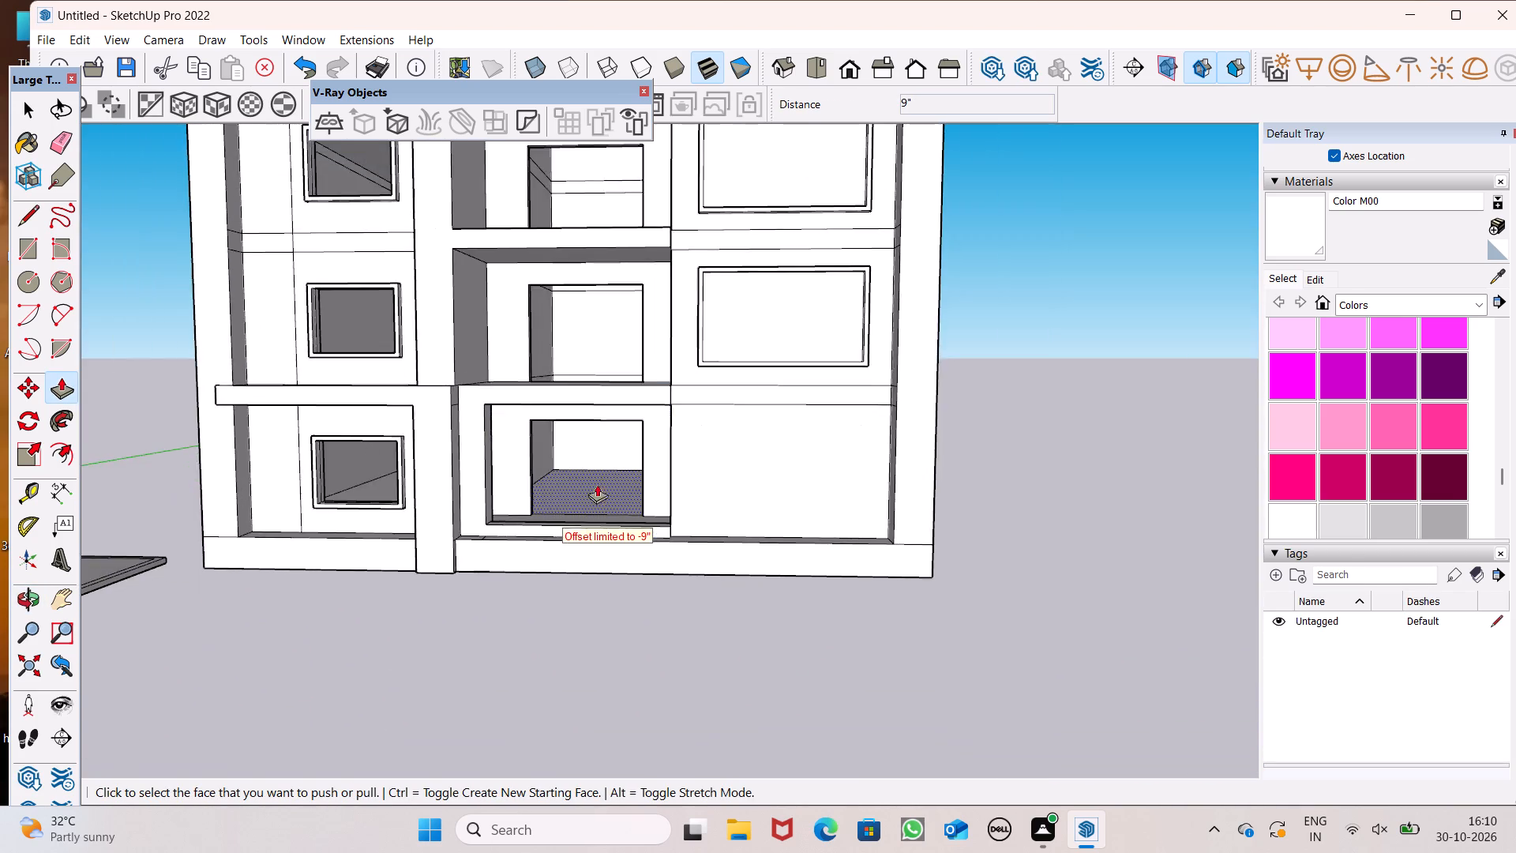
{"action": "middle_click_drag", "start_coordinate": [627, 512], "coordinate": [644, 600]}
{"action": "scroll", "coordinate": [596, 523], "scroll_direction": "down", "scroll_amount": 7}
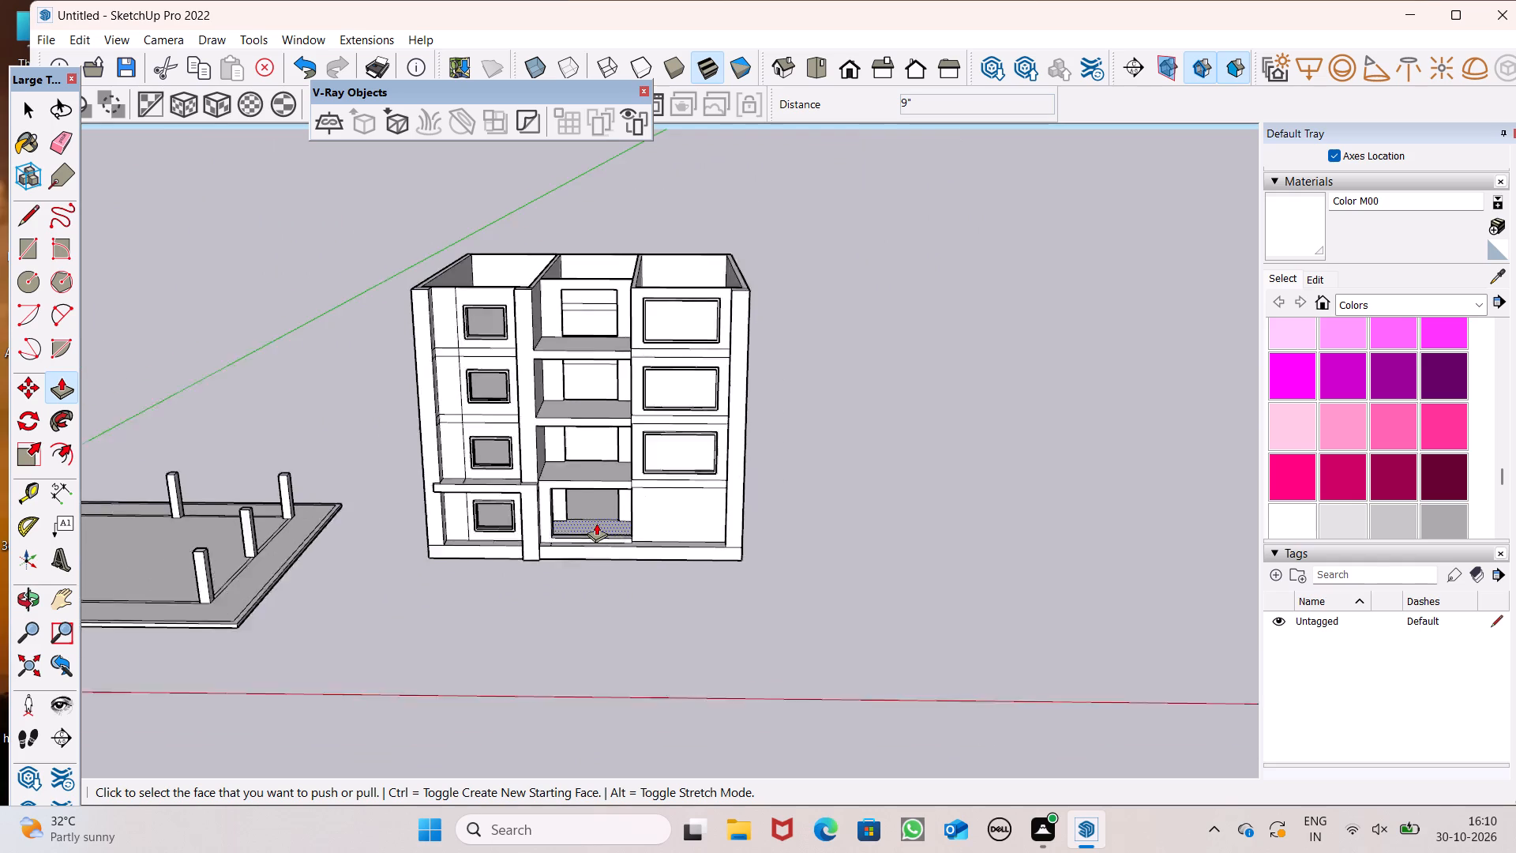
{"action": "scroll", "coordinate": [596, 523], "scroll_direction": "down", "scroll_amount": 2}
{"action": "scroll", "coordinate": [652, 389], "scroll_direction": "up", "scroll_amount": 7}
{"action": "scroll", "coordinate": [688, 309], "scroll_direction": "up", "scroll_amount": 7}
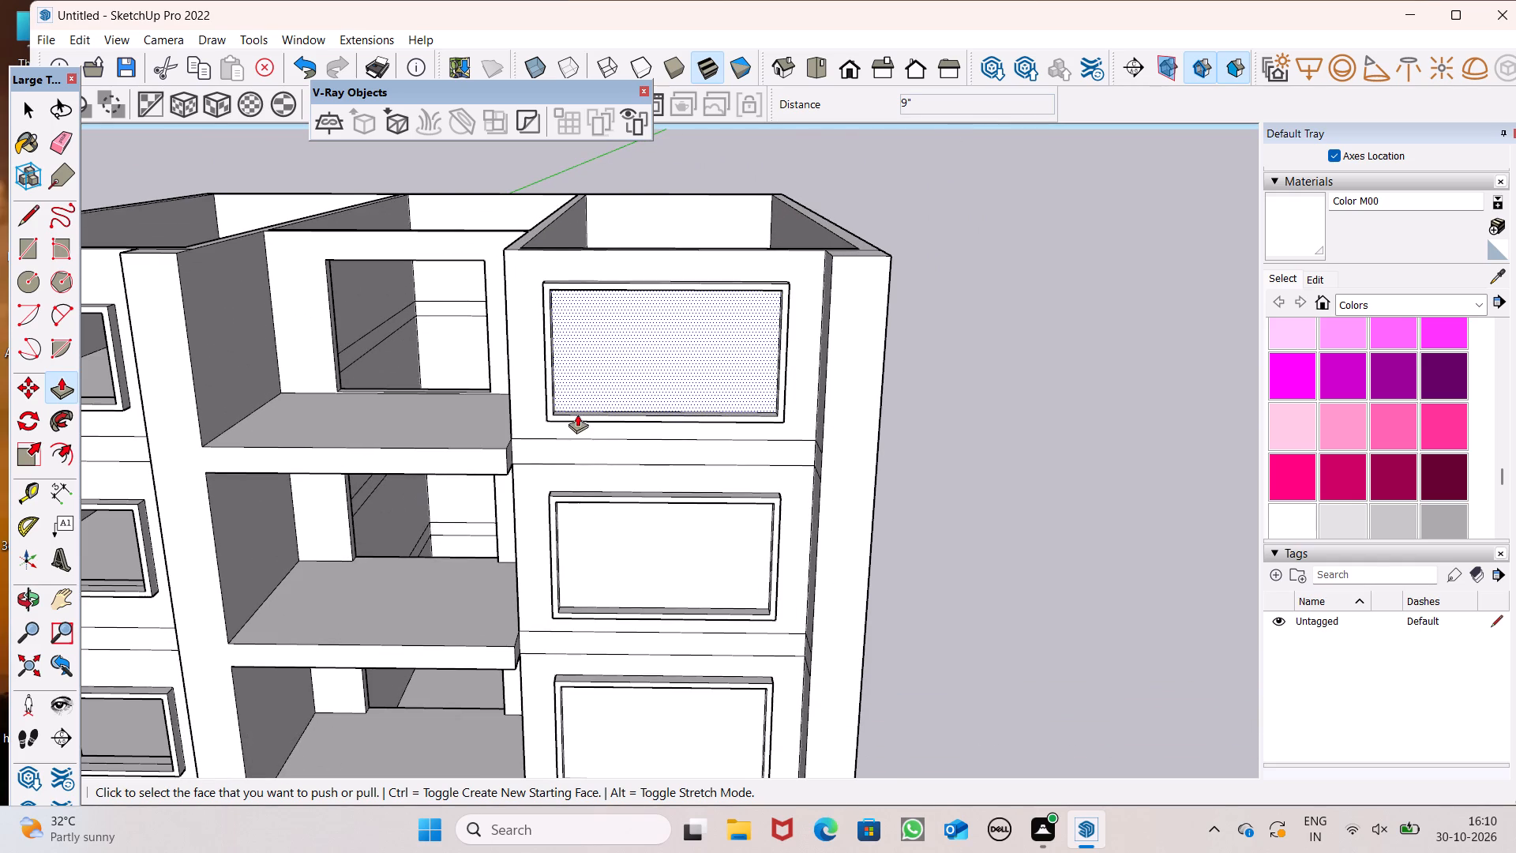
{"action": "left_click_drag", "start_coordinate": [577, 414], "coordinate": [652, 393]}
Push/Pull the third-storey wide window's pane 9" inward to cut its opening through the wall.
{"action": "scroll", "coordinate": [684, 321], "scroll_direction": "down", "scroll_amount": 6}
{"action": "scroll", "coordinate": [673, 505], "scroll_direction": "up", "scroll_amount": 5}
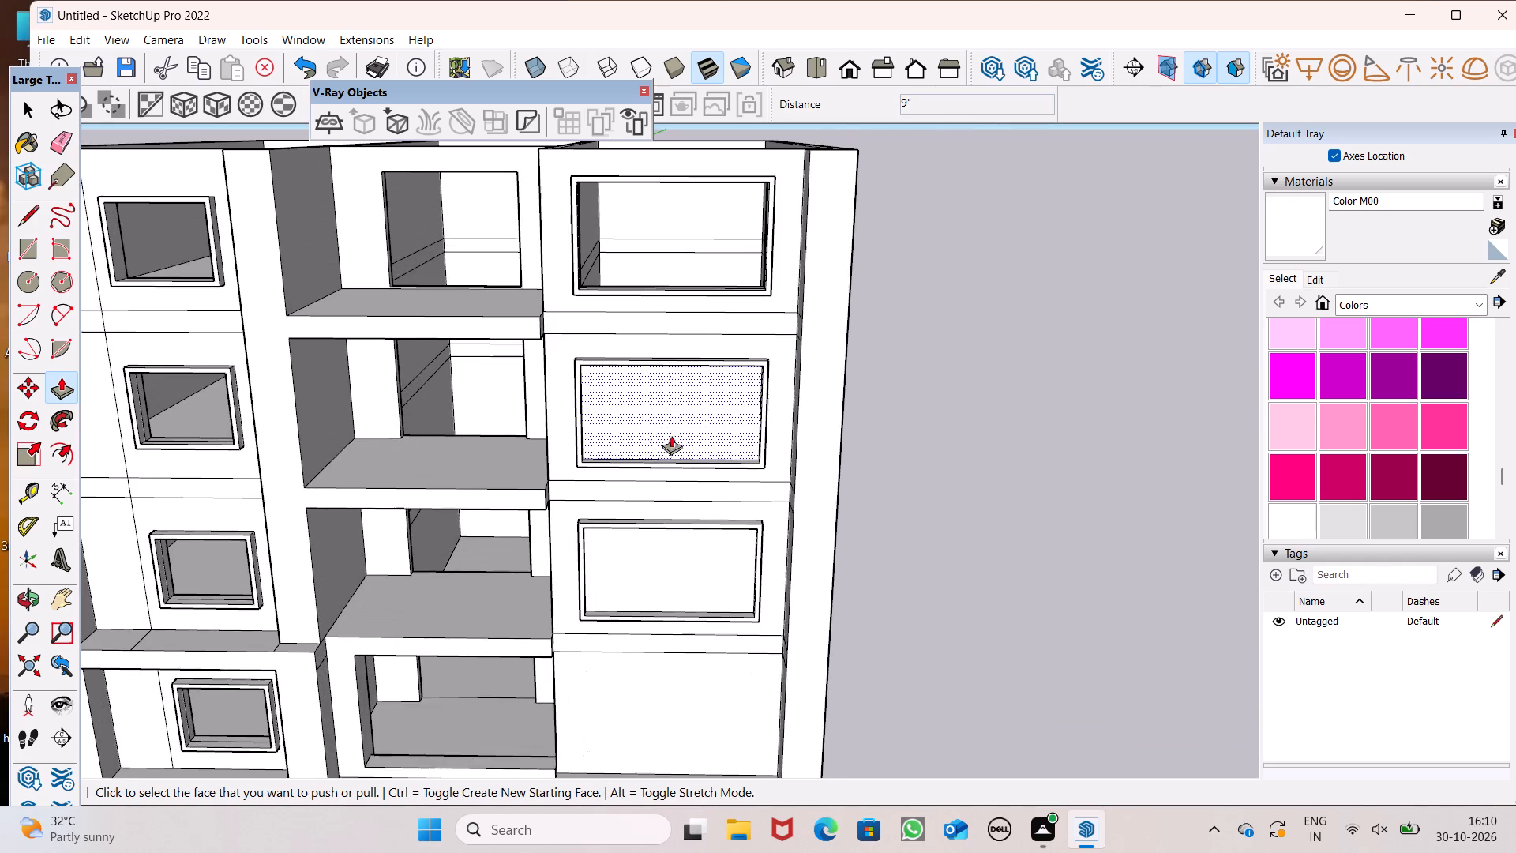
{"action": "scroll", "coordinate": [671, 435], "scroll_direction": "up", "scroll_amount": 1}
{"action": "left_click_drag", "start_coordinate": [610, 440], "coordinate": [647, 423]}
Push/Pull the second-storey wide window's pane 9" inward to cut its opening through the wall.
{"action": "scroll", "coordinate": [651, 419], "scroll_direction": "down", "scroll_amount": 5}
{"action": "middle_click_drag", "start_coordinate": [650, 465], "coordinate": [644, 347]}
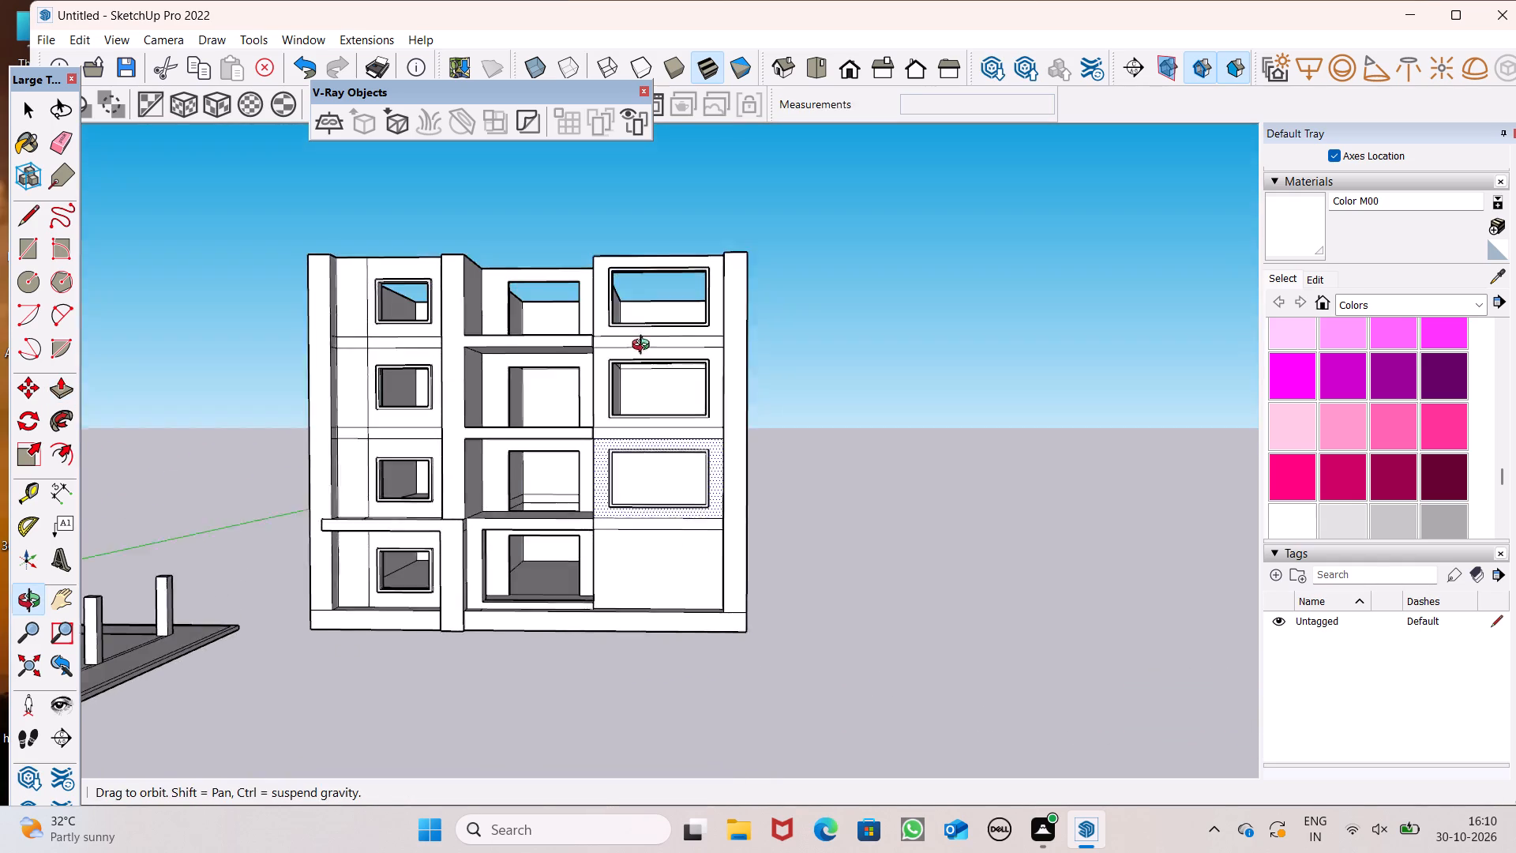
{"action": "middle_click_drag", "start_coordinate": [644, 347], "coordinate": [644, 344]}
{"action": "scroll", "coordinate": [650, 463], "scroll_direction": "up", "scroll_amount": 7}
{"action": "left_click_drag", "start_coordinate": [625, 524], "coordinate": [674, 514]}
{"action": "scroll", "coordinate": [611, 520], "scroll_direction": "down", "scroll_amount": 5}
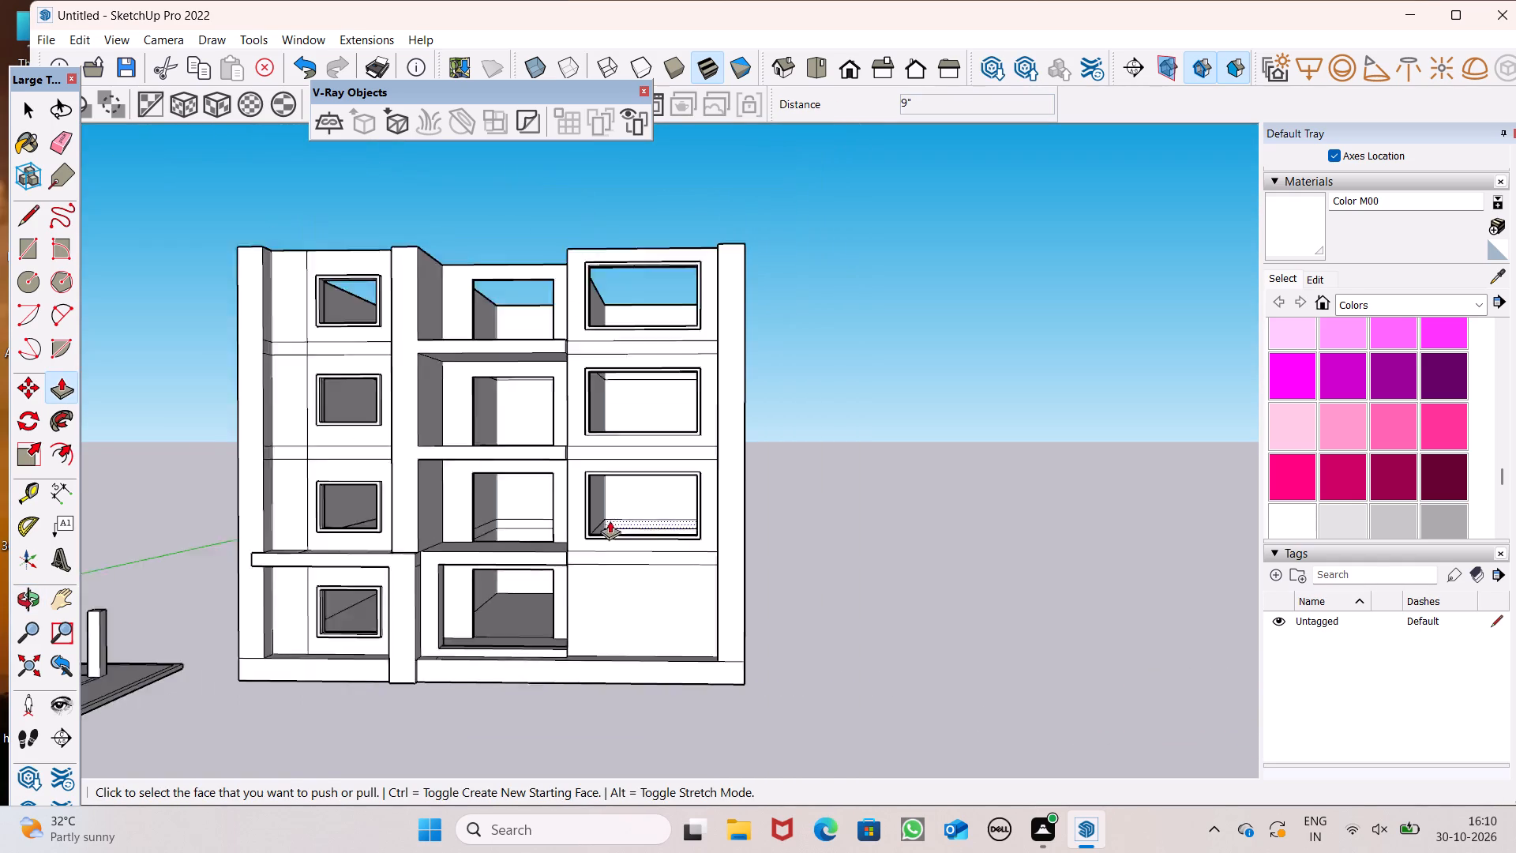
{"action": "middle_click_drag", "start_coordinate": [642, 573], "coordinate": [656, 791]}
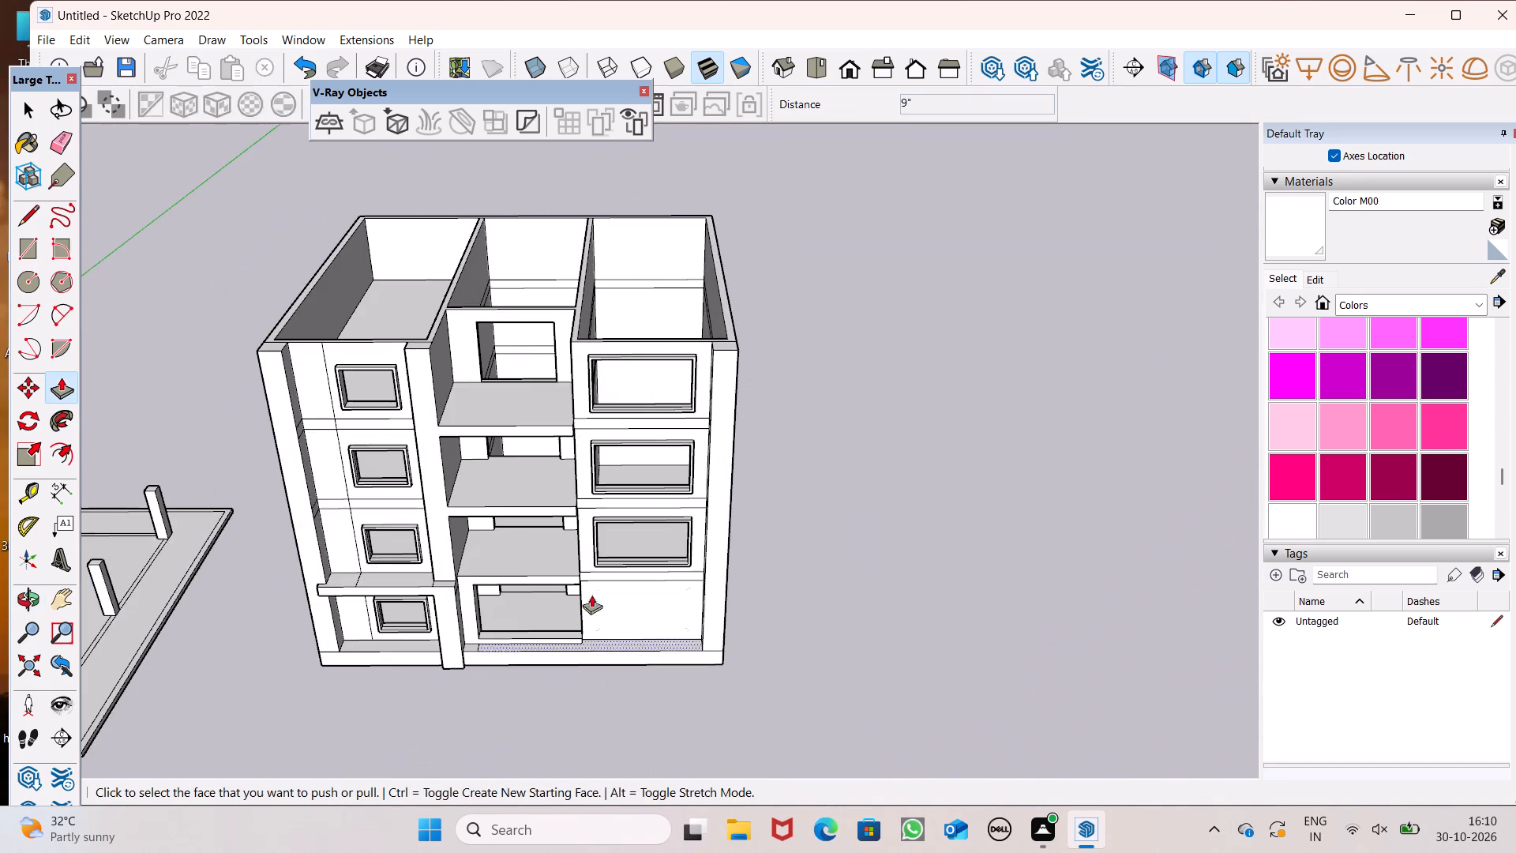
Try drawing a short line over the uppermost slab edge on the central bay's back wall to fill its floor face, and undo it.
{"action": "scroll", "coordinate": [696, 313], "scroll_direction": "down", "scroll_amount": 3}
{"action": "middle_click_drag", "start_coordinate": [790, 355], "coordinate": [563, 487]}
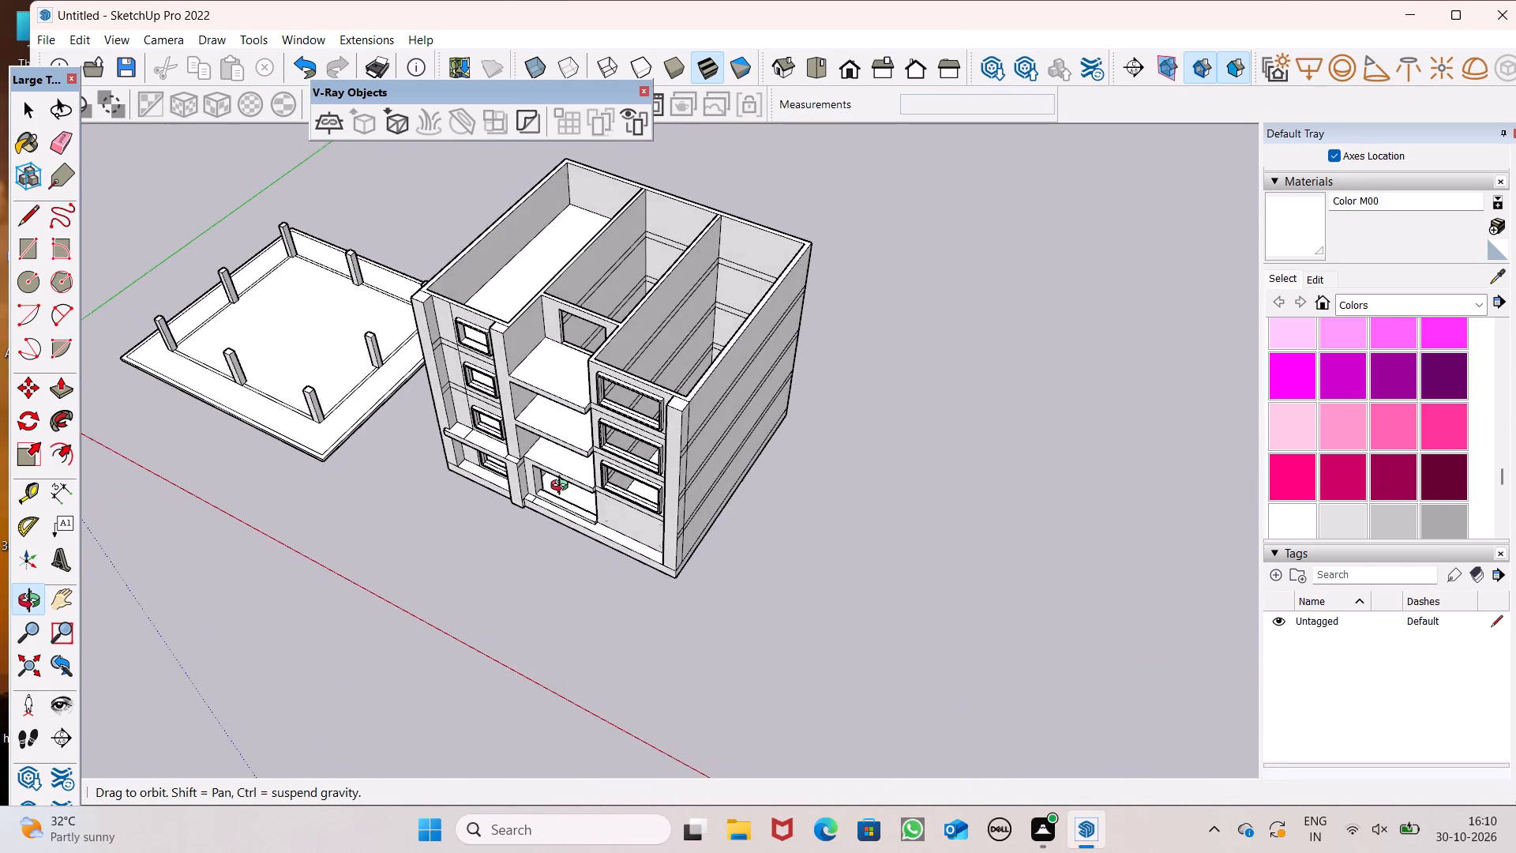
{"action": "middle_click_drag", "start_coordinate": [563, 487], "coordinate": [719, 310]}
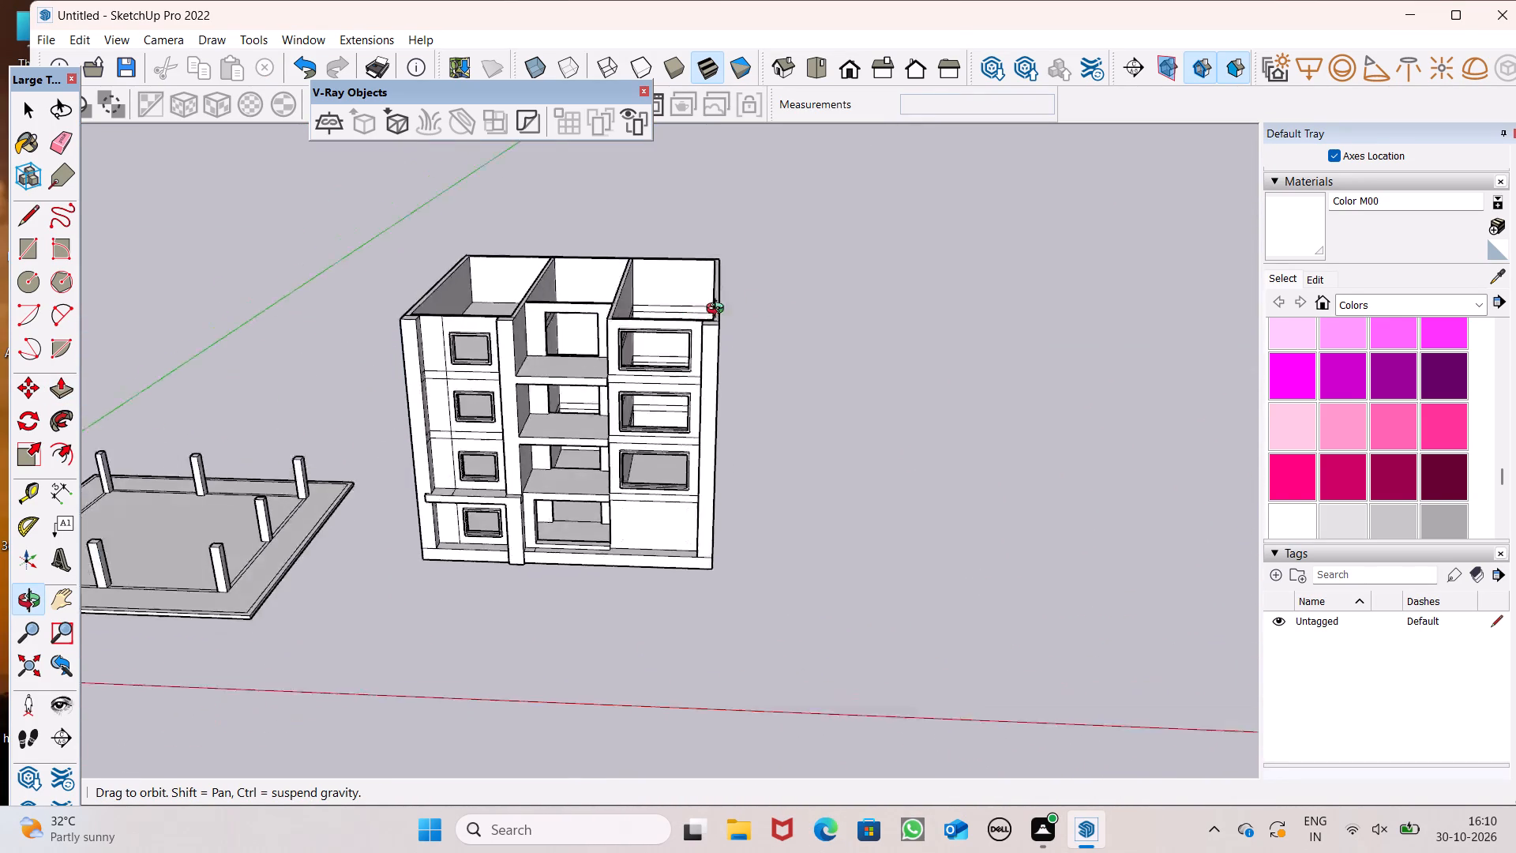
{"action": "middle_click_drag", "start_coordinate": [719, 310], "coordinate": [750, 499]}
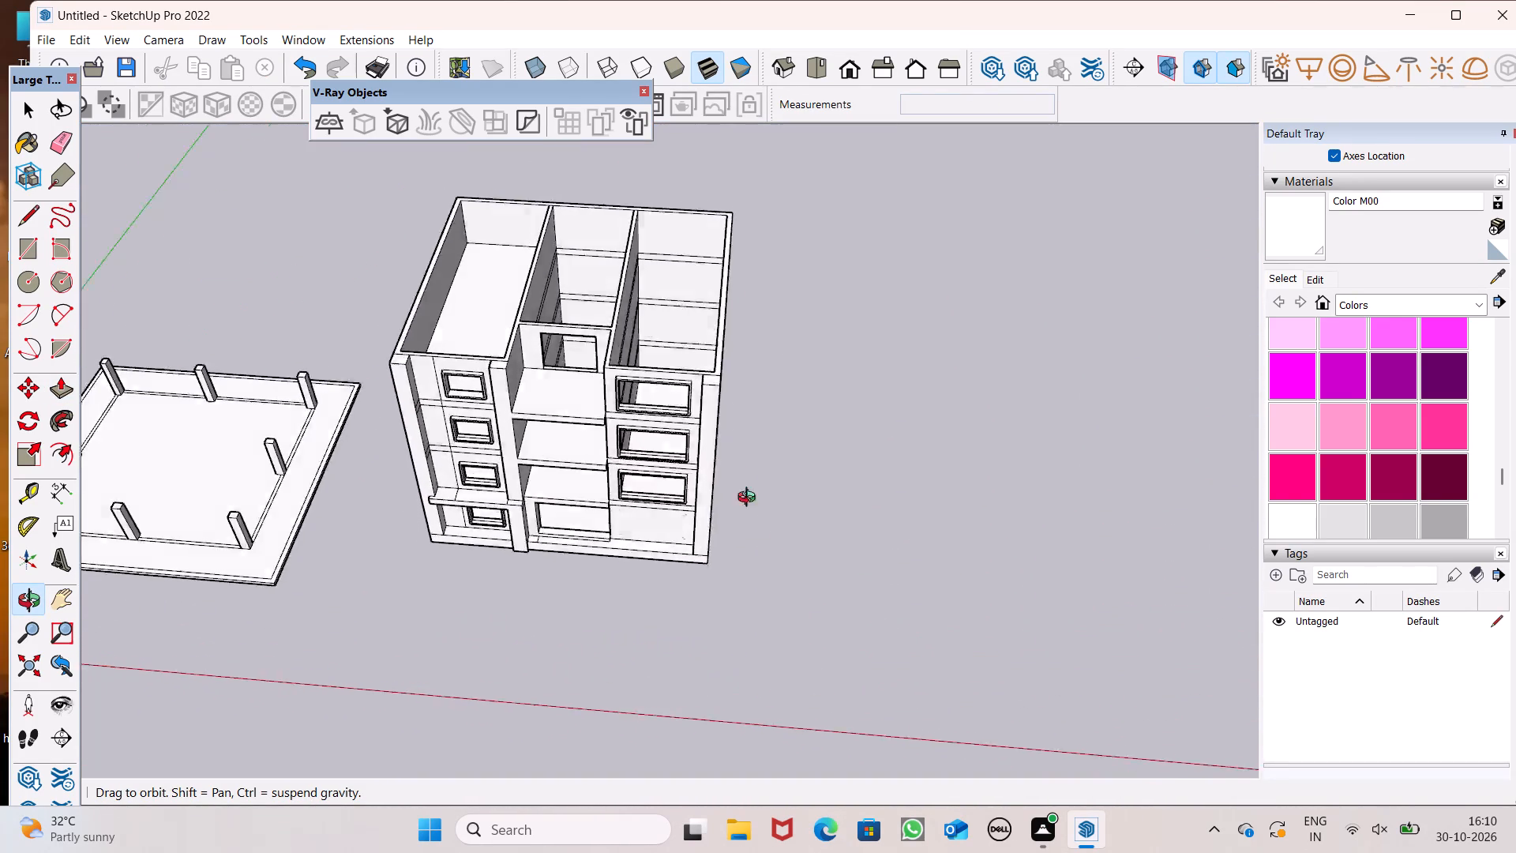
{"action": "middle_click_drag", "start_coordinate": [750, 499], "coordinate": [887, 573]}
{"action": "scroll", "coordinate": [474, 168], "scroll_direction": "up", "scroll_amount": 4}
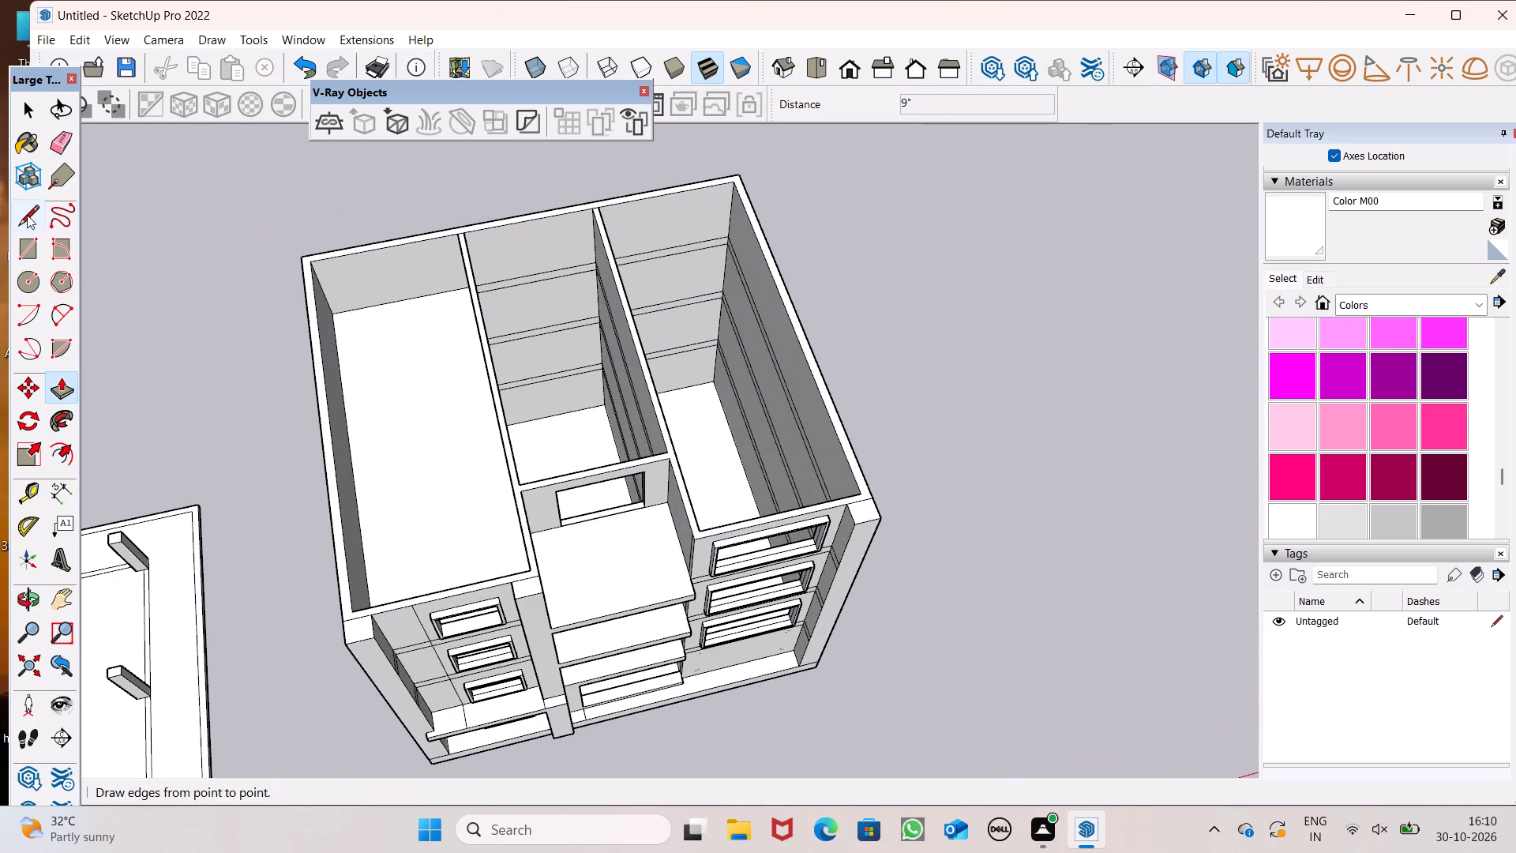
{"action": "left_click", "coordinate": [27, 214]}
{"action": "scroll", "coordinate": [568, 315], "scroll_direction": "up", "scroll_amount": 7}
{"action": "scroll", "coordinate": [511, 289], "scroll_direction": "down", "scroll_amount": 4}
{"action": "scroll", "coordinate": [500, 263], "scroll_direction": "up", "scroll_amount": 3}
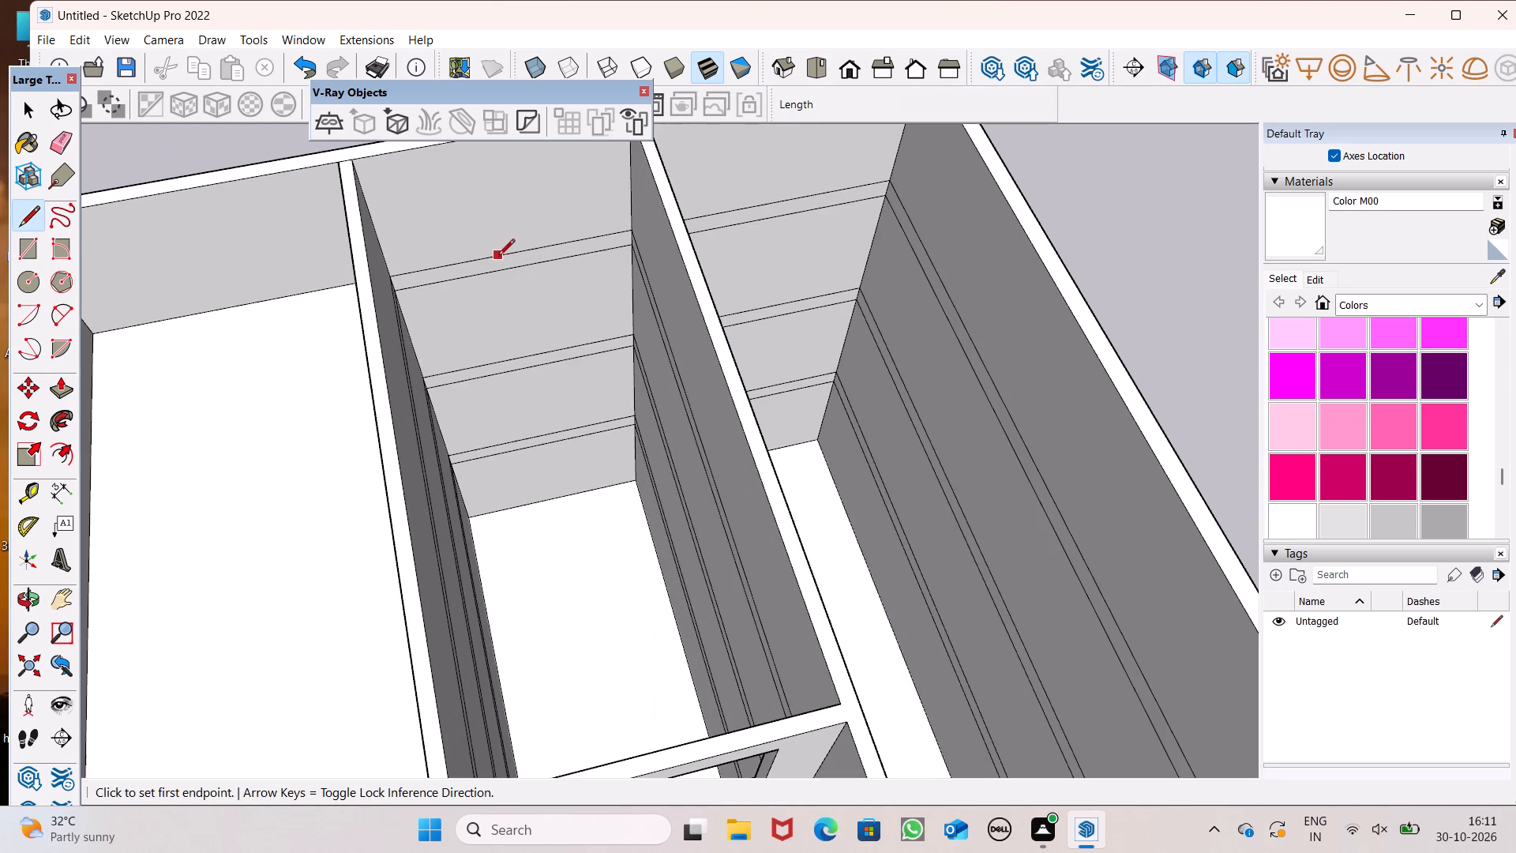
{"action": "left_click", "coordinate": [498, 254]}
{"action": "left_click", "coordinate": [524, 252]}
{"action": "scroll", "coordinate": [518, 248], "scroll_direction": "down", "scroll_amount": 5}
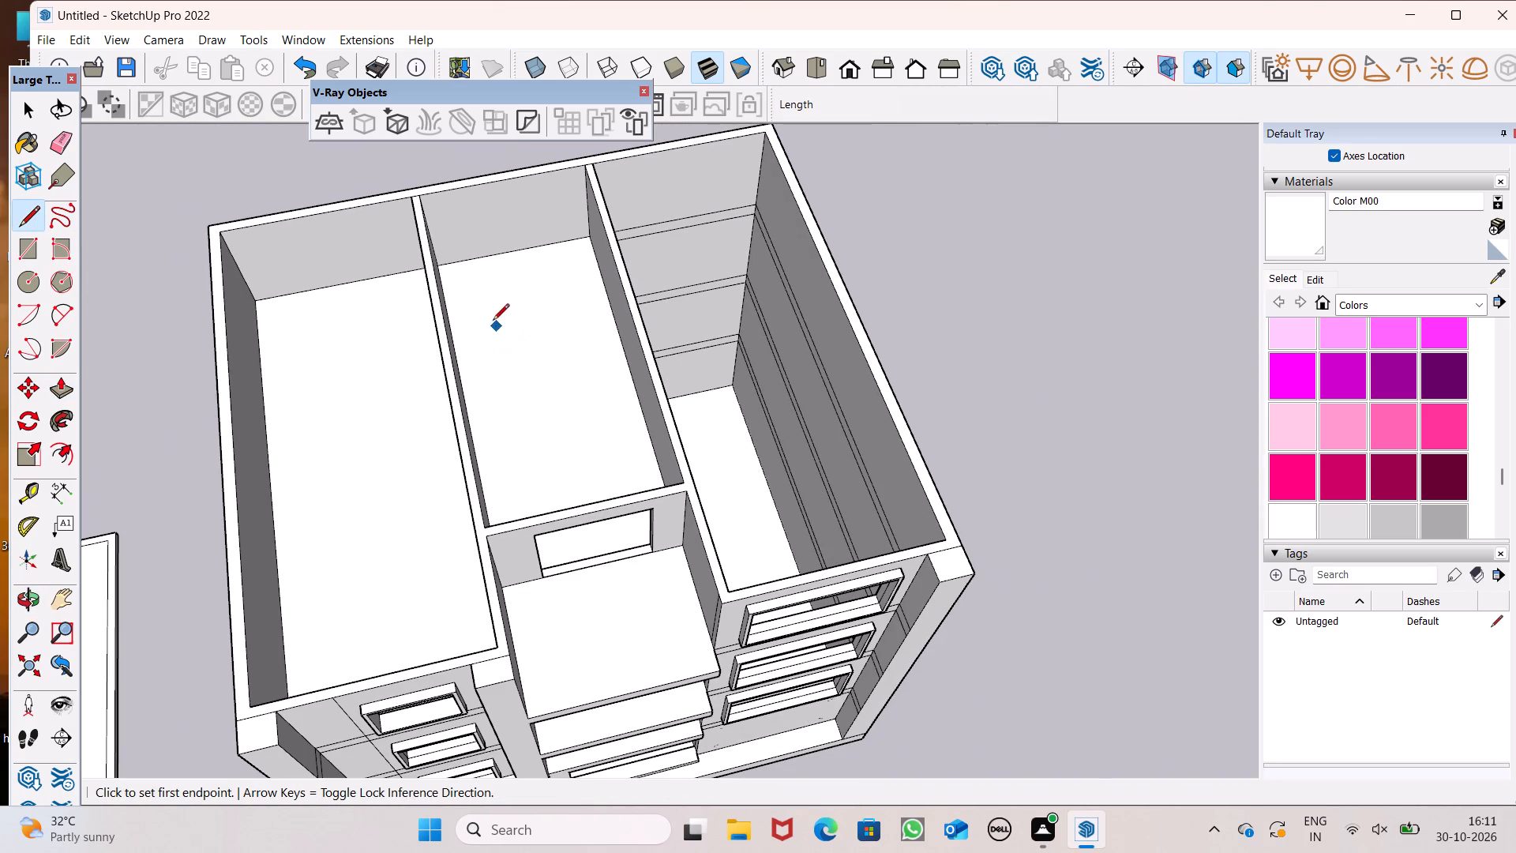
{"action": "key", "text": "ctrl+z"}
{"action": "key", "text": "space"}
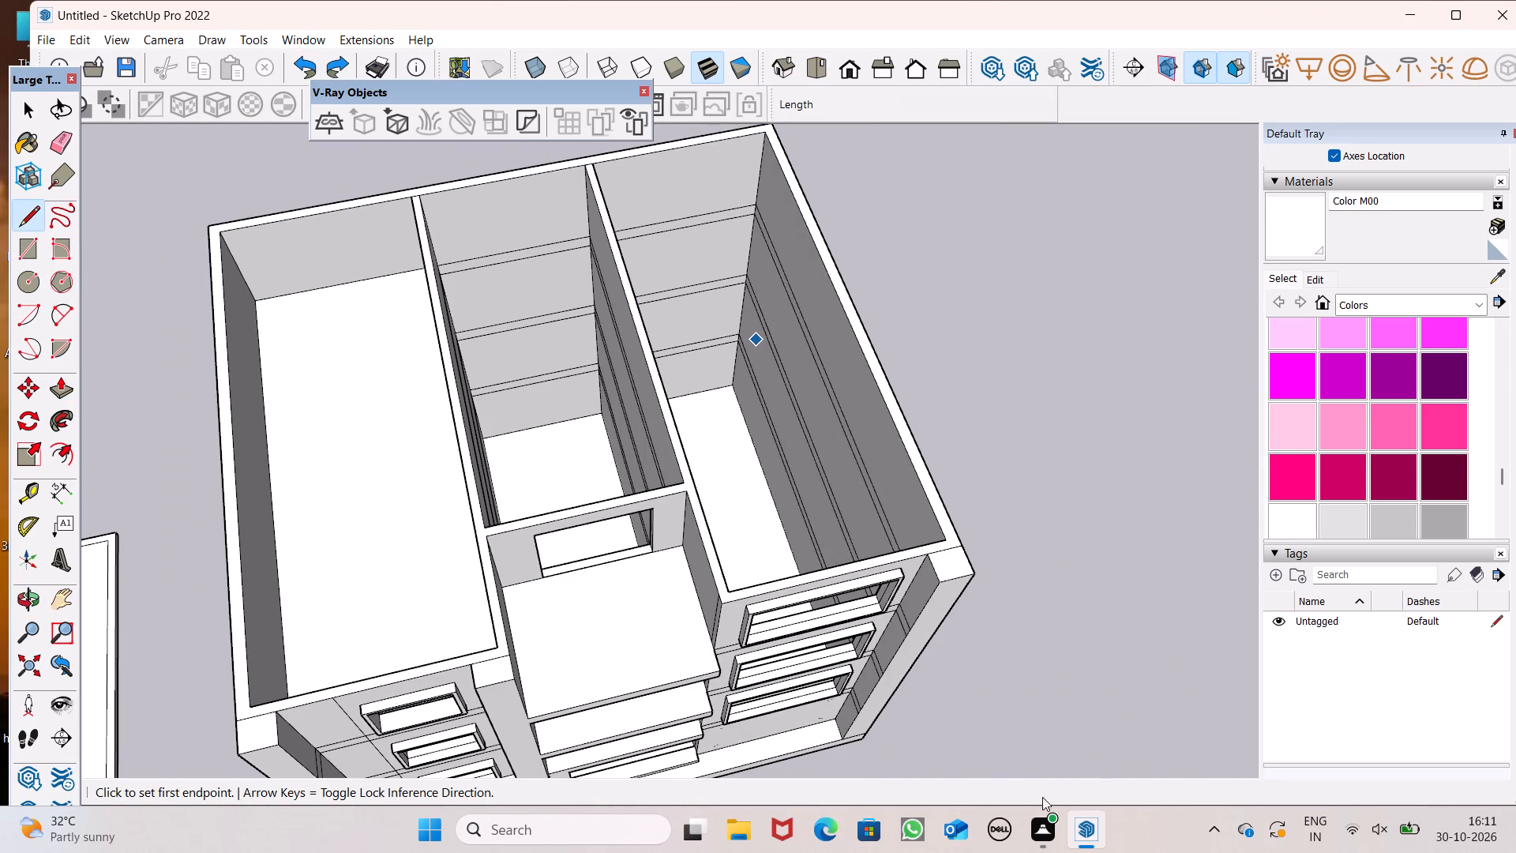
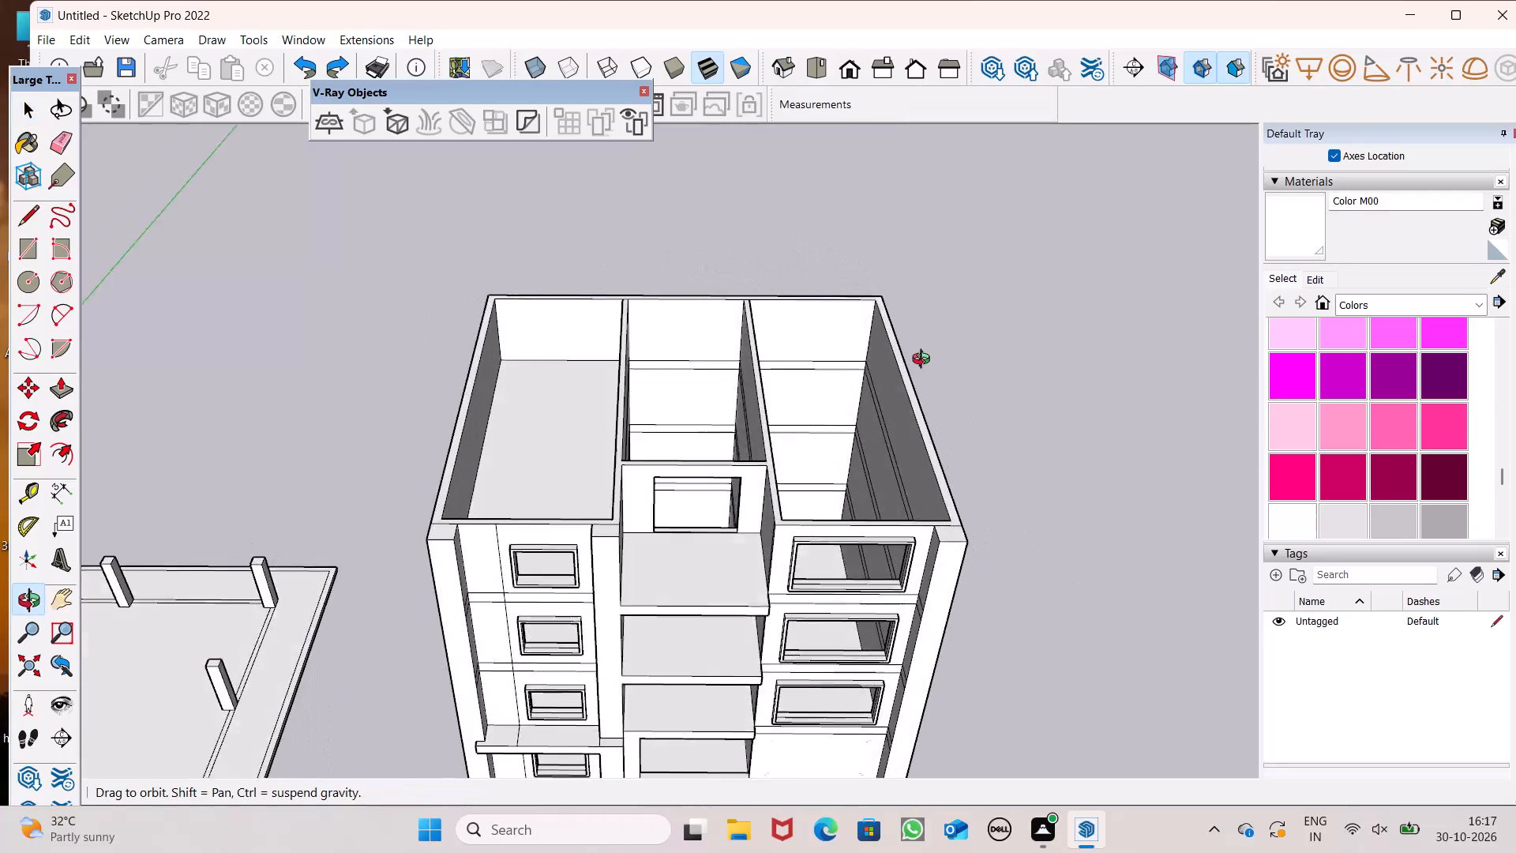
Close the central bay's second-storey floor face with a short line on its back-wall slab edge, and Push/Pull the face 6".
{"action": "scroll", "coordinate": [812, 467], "scroll_direction": "up", "scroll_amount": 1}
{"action": "middle_click_drag", "start_coordinate": [807, 457], "coordinate": [751, 246]}
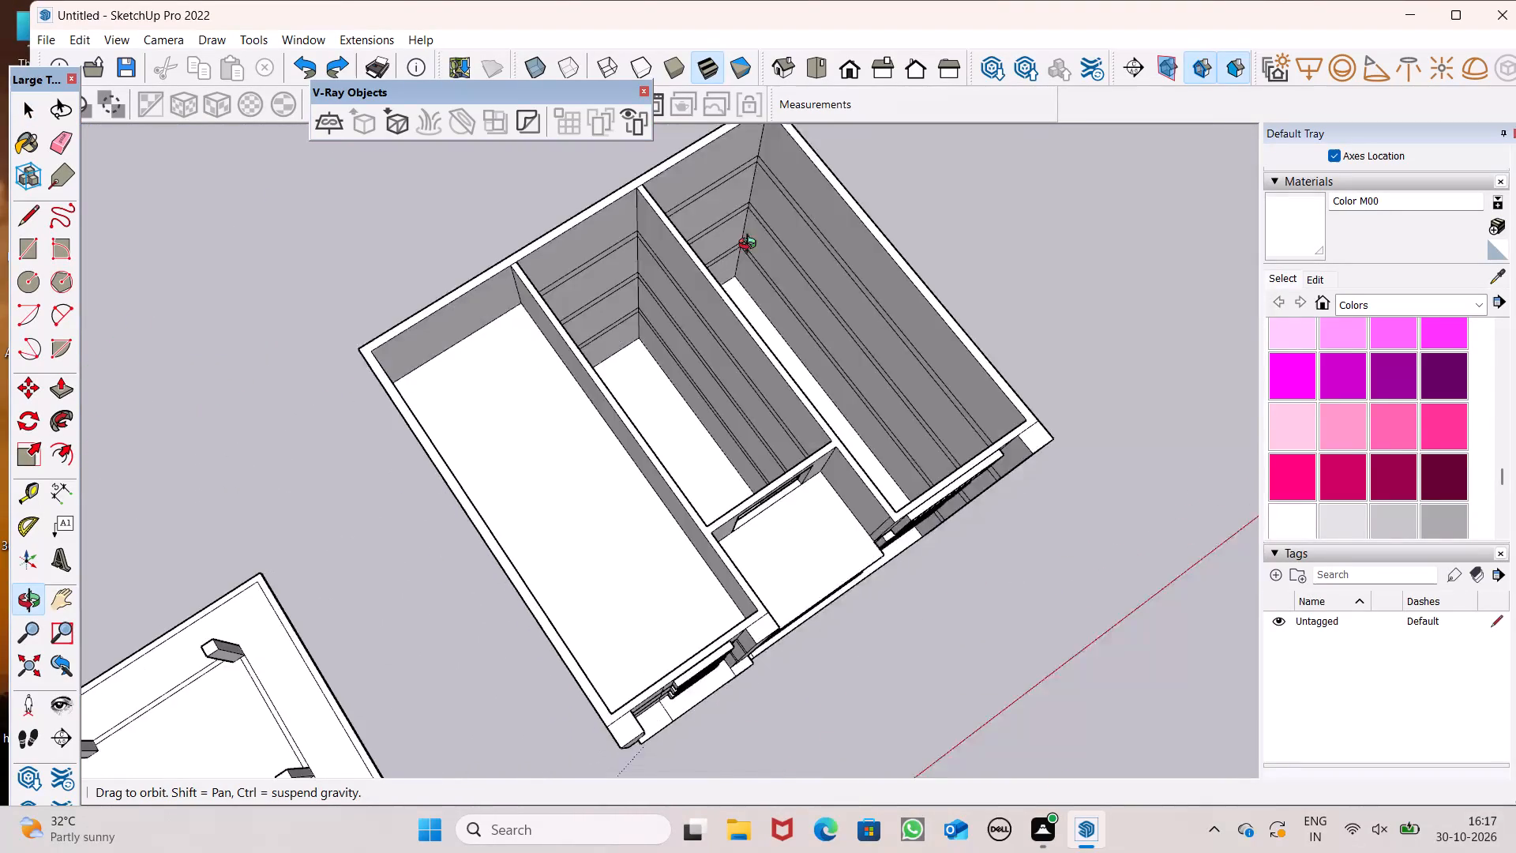
{"action": "middle_click_drag", "start_coordinate": [751, 246], "coordinate": [873, 385]}
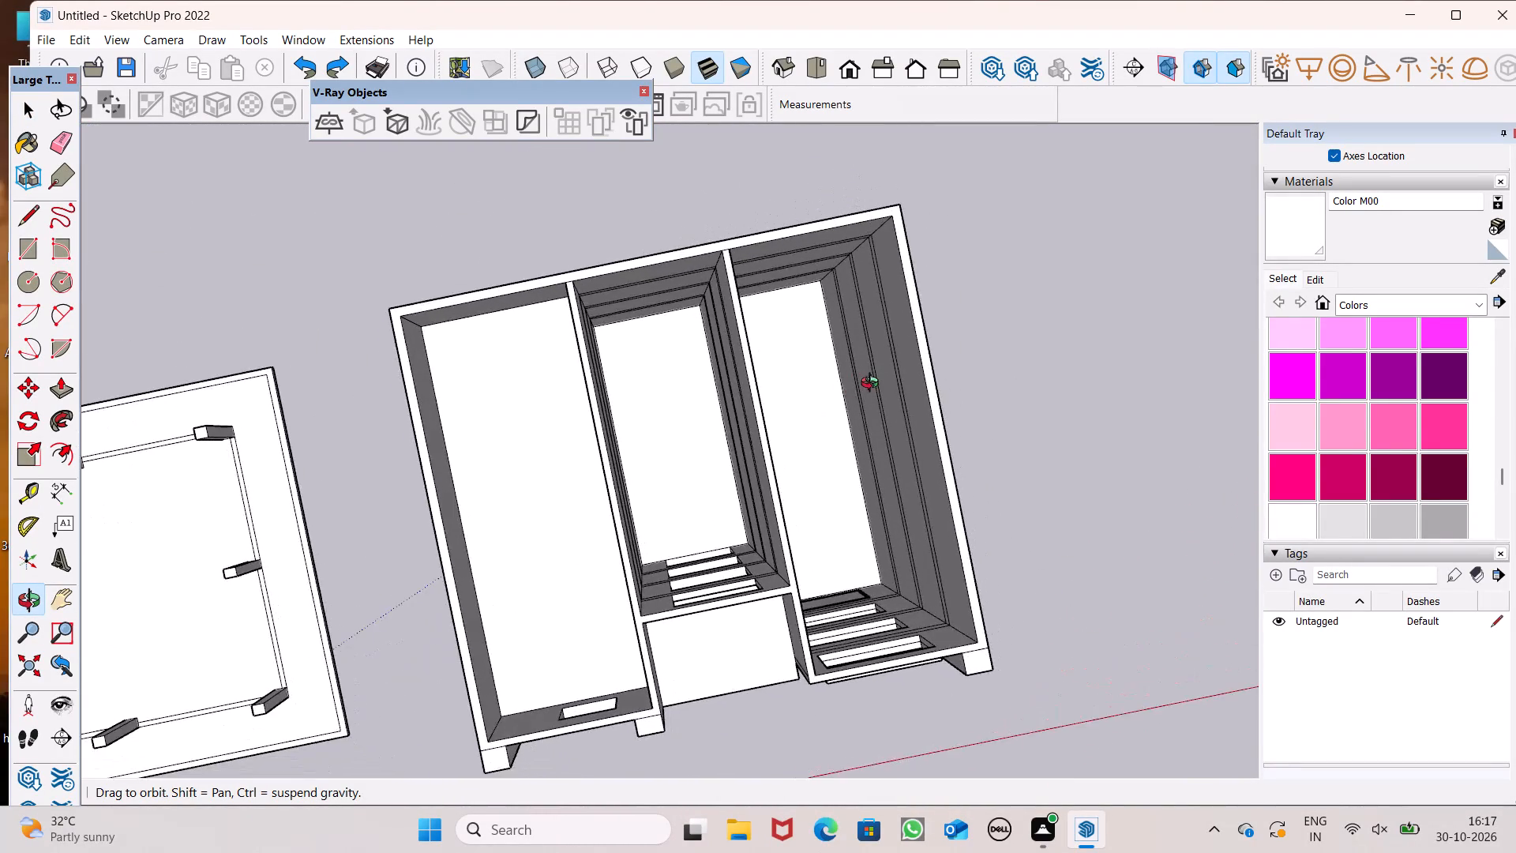
{"action": "middle_click_drag", "start_coordinate": [873, 385], "coordinate": [722, 315]}
{"action": "scroll", "coordinate": [710, 254], "scroll_direction": "down", "scroll_amount": 3}
{"action": "middle_click_drag", "start_coordinate": [584, 563], "coordinate": [325, 604]}
{"action": "scroll", "coordinate": [469, 608], "scroll_direction": "up", "scroll_amount": 6}
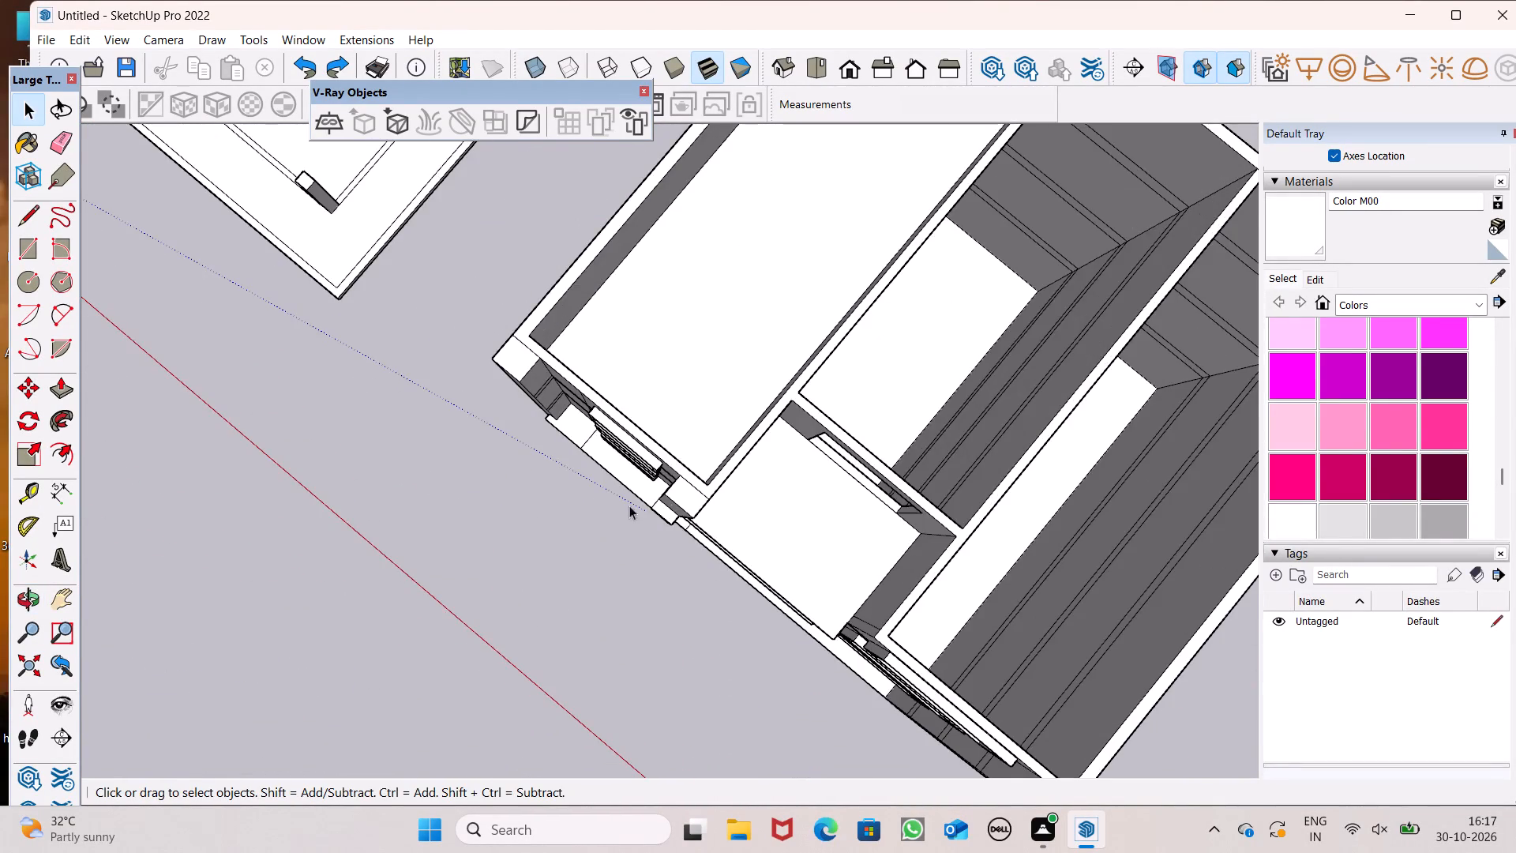
{"action": "scroll", "coordinate": [552, 542], "scroll_direction": "down", "scroll_amount": 6}
{"action": "middle_click_drag", "start_coordinate": [802, 555], "coordinate": [194, 444]}
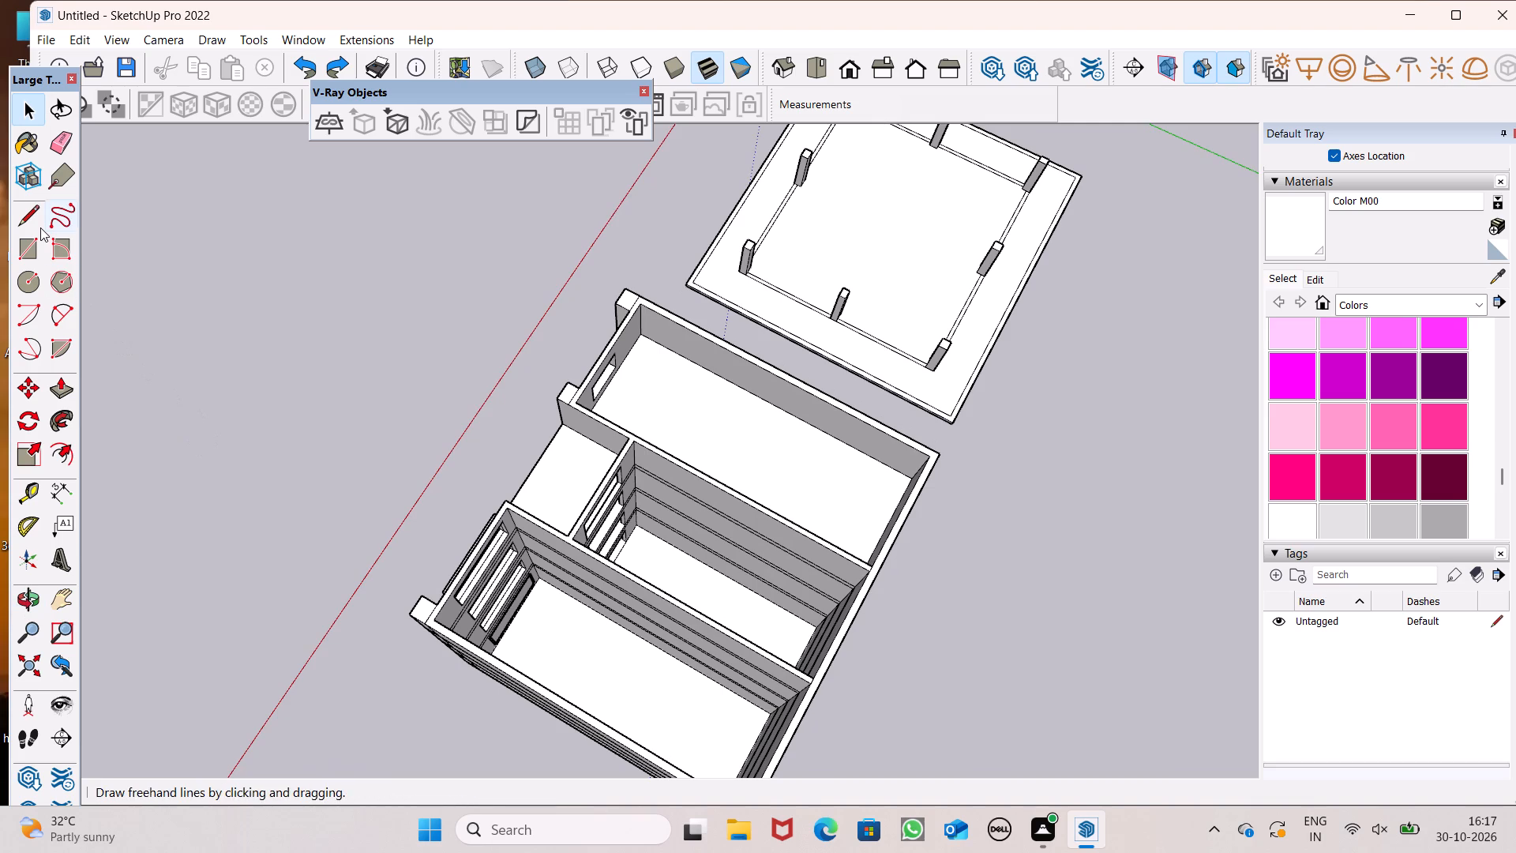
{"action": "left_click", "coordinate": [40, 226]}
{"action": "scroll", "coordinate": [585, 442], "scroll_direction": "up", "scroll_amount": 5}
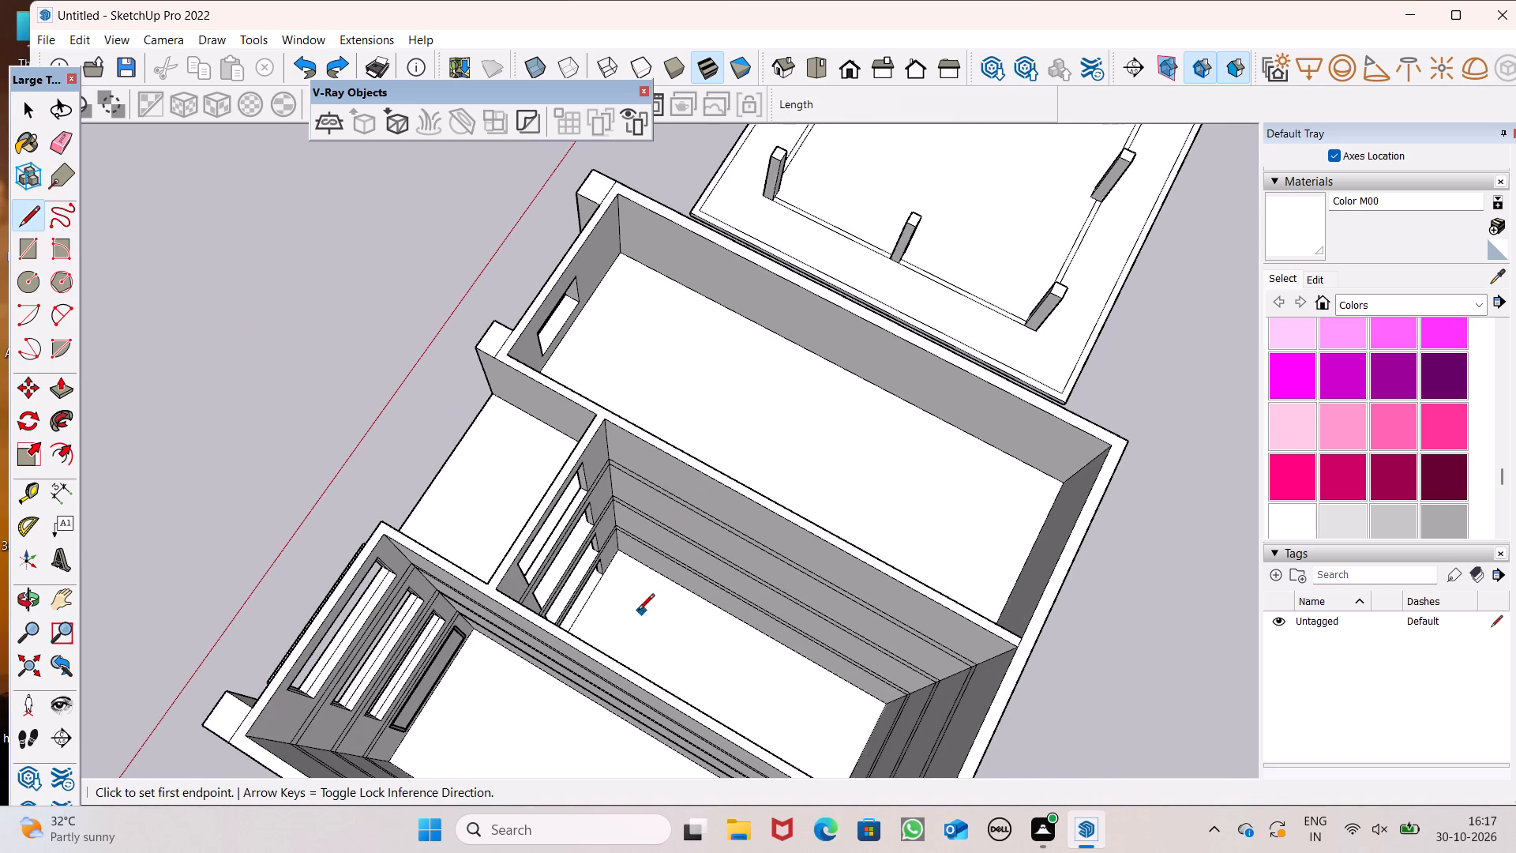
{"action": "scroll", "coordinate": [629, 618], "scroll_direction": "up", "scroll_amount": 1}
{"action": "middle_click_drag", "start_coordinate": [621, 616], "coordinate": [384, 442]}
{"action": "scroll", "coordinate": [666, 577], "scroll_direction": "up", "scroll_amount": 8}
{"action": "middle_click_drag", "start_coordinate": [452, 552], "coordinate": [368, 540]}
{"action": "scroll", "coordinate": [354, 538], "scroll_direction": "down", "scroll_amount": 1}
{"action": "scroll", "coordinate": [353, 538], "scroll_direction": "up", "scroll_amount": 5}
{"action": "middle_click_drag", "start_coordinate": [512, 476], "coordinate": [529, 467]}
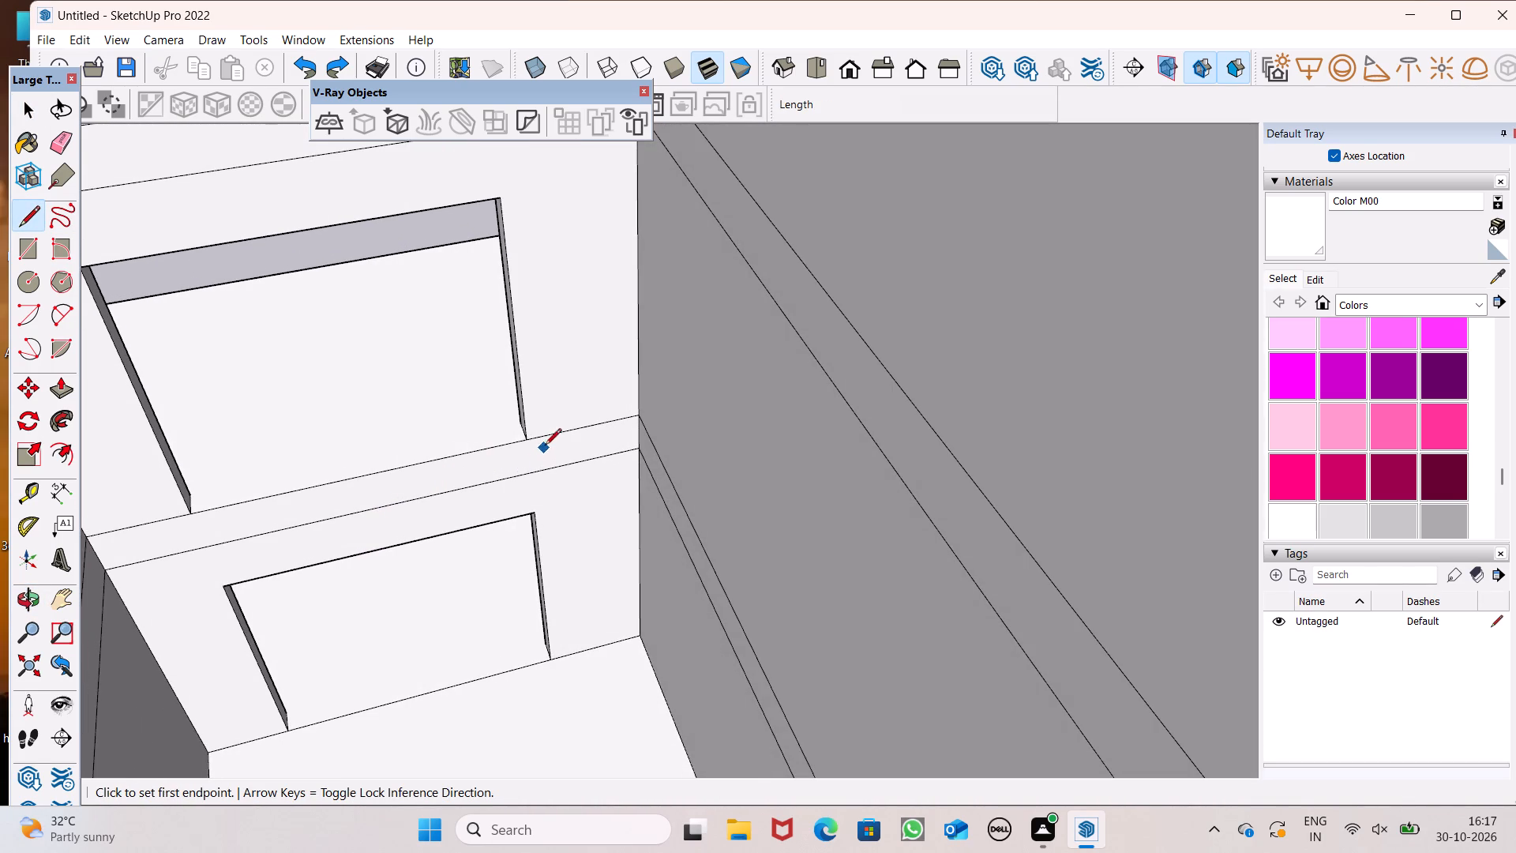
{"action": "left_click", "coordinate": [538, 442]}
{"action": "left_click", "coordinate": [557, 431]}
{"action": "key", "text": "space"}
{"action": "scroll", "coordinate": [557, 458], "scroll_direction": "down", "scroll_amount": 2}
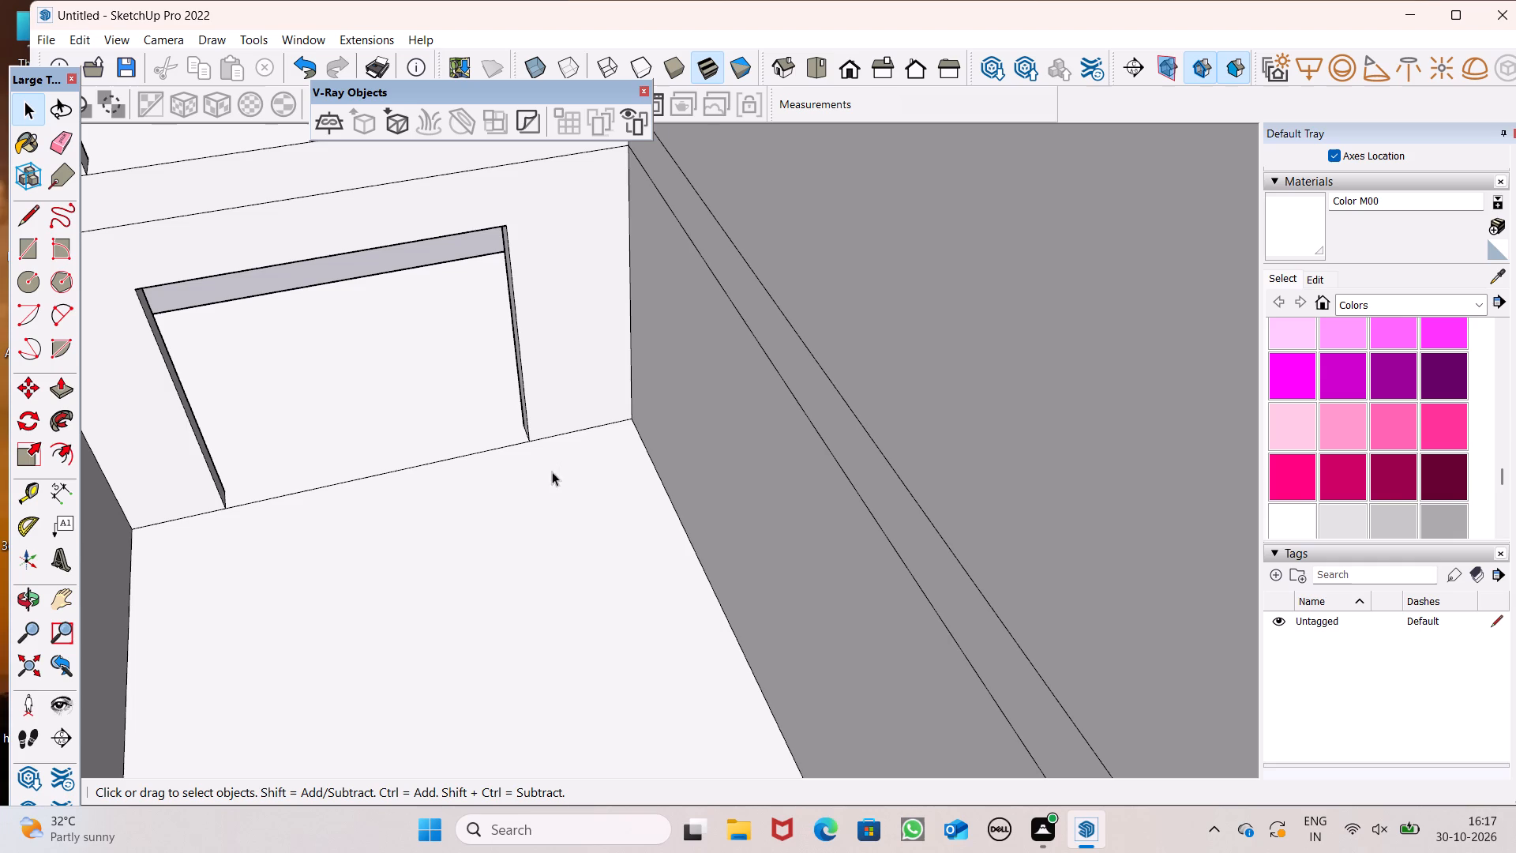
{"action": "left_click", "coordinate": [77, 396]}
{"action": "left_click_drag", "start_coordinate": [502, 550], "coordinate": [502, 562]}
{"action": "type", "text": "6\""}
{"action": "key", "text": "Return"}
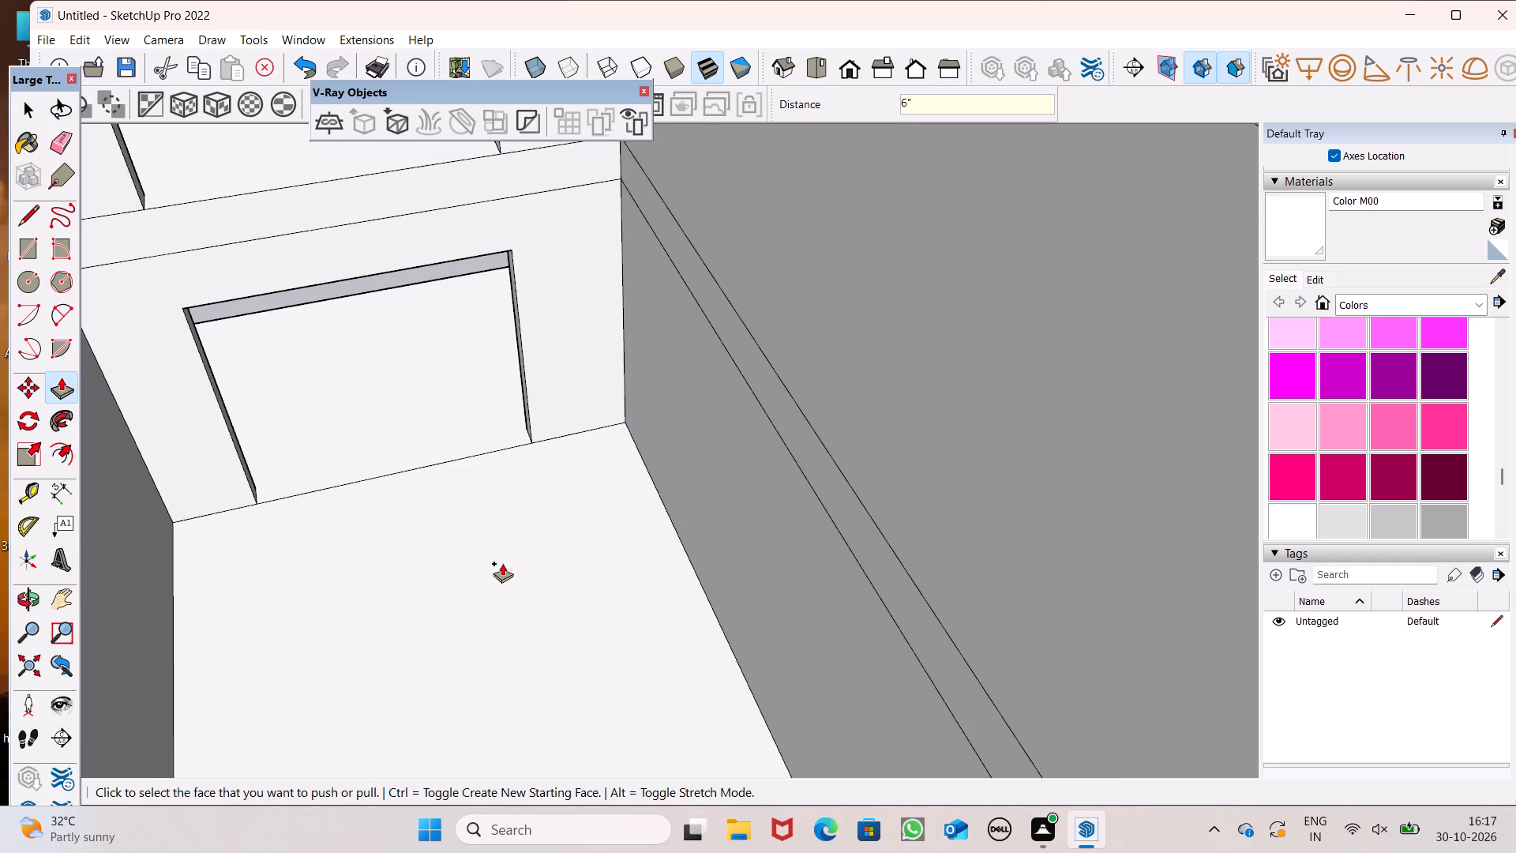
Close the central bay's third-storey floor face with a short line on its back-wall slab edge, and Push/Pull the face 6".
{"action": "scroll", "coordinate": [561, 701], "scroll_direction": "down", "scroll_amount": 8}
{"action": "left_click", "coordinate": [24, 217]}
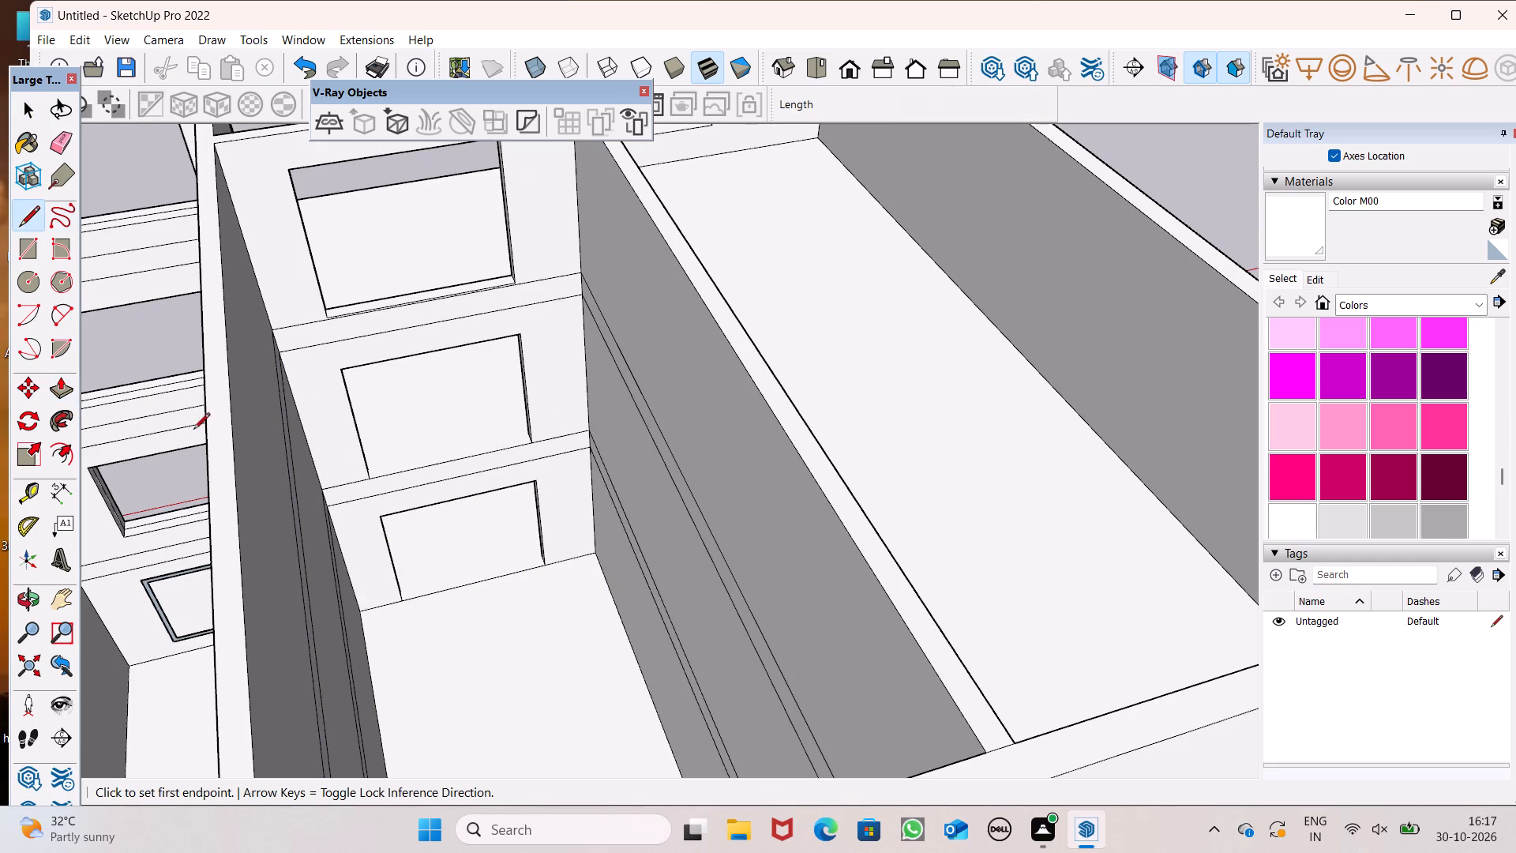
{"action": "scroll", "coordinate": [332, 463], "scroll_direction": "up", "scroll_amount": 6}
{"action": "left_click", "coordinate": [345, 498]}
{"action": "left_click", "coordinate": [368, 498]}
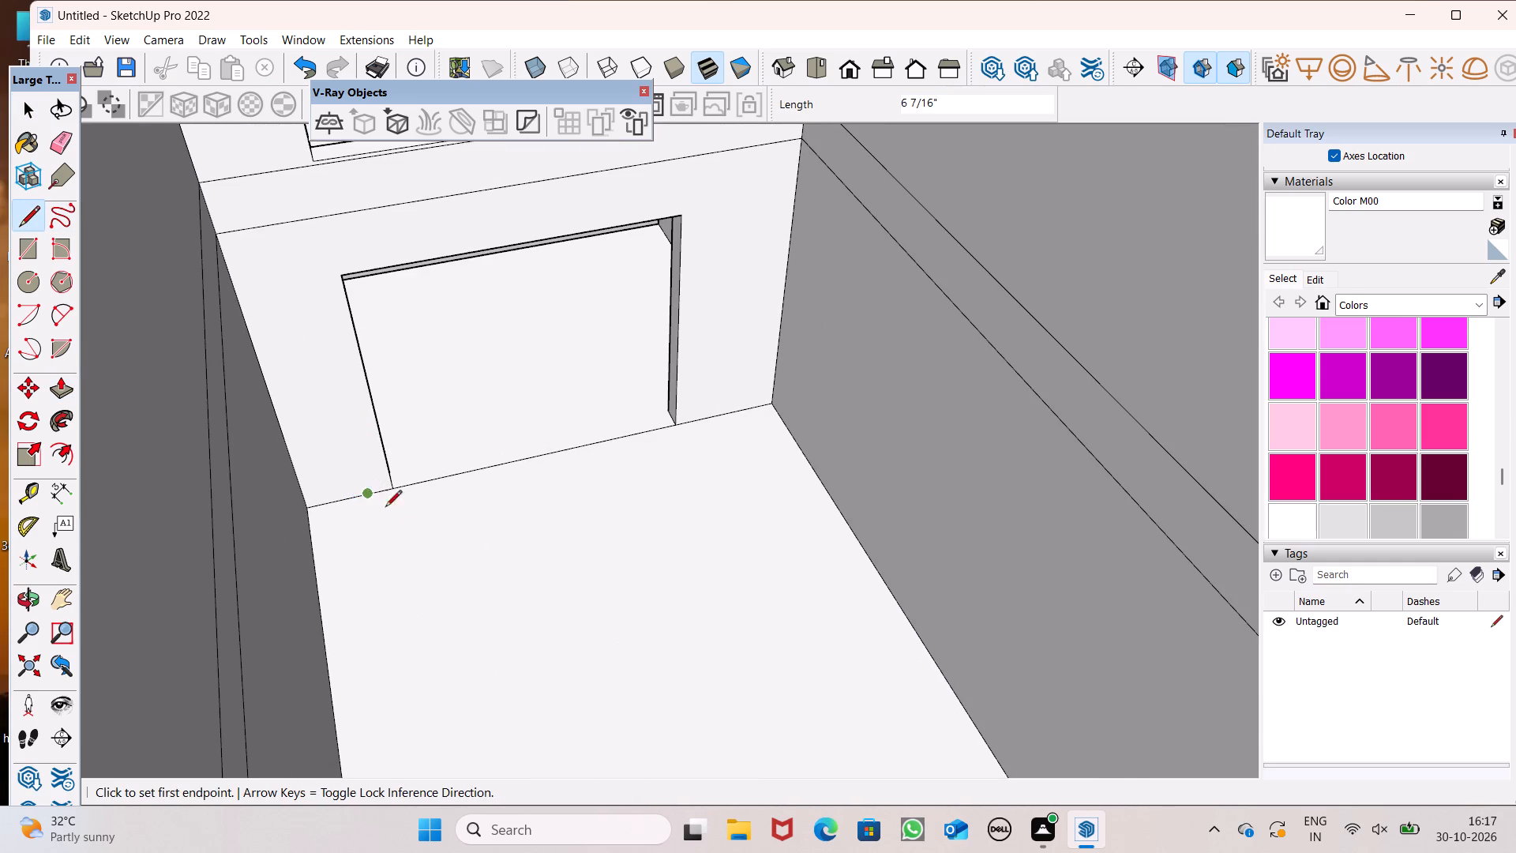
{"action": "key", "text": "space"}
{"action": "left_click", "coordinate": [72, 401]}
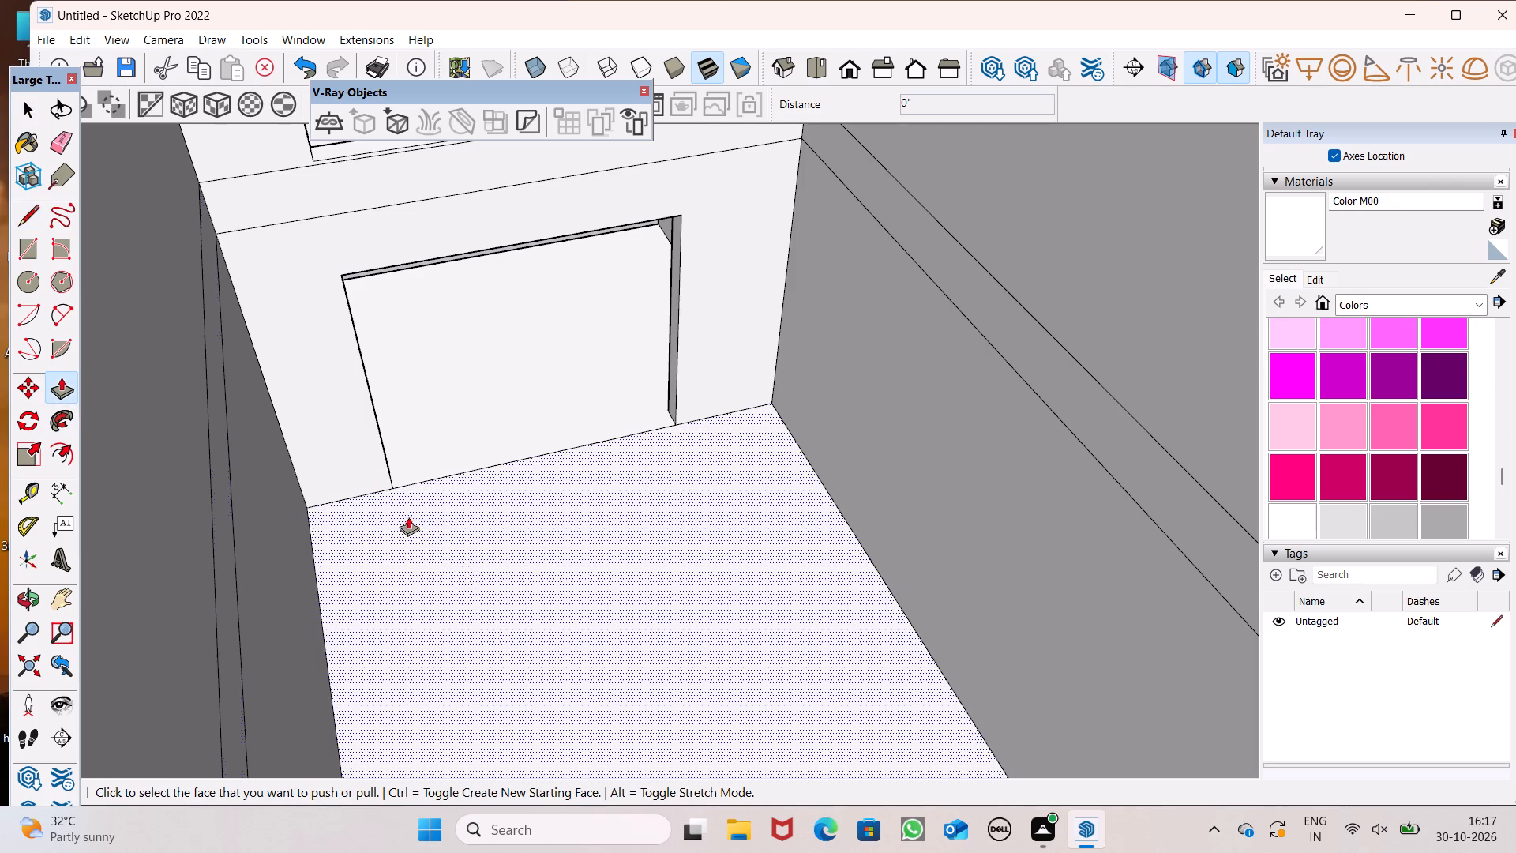
{"action": "left_click_drag", "start_coordinate": [465, 559], "coordinate": [465, 566]}
{"action": "type", "text": "6\""}
{"action": "left_click_drag", "start_coordinate": [465, 566], "coordinate": [465, 567]}
{"action": "key", "text": "Return"}
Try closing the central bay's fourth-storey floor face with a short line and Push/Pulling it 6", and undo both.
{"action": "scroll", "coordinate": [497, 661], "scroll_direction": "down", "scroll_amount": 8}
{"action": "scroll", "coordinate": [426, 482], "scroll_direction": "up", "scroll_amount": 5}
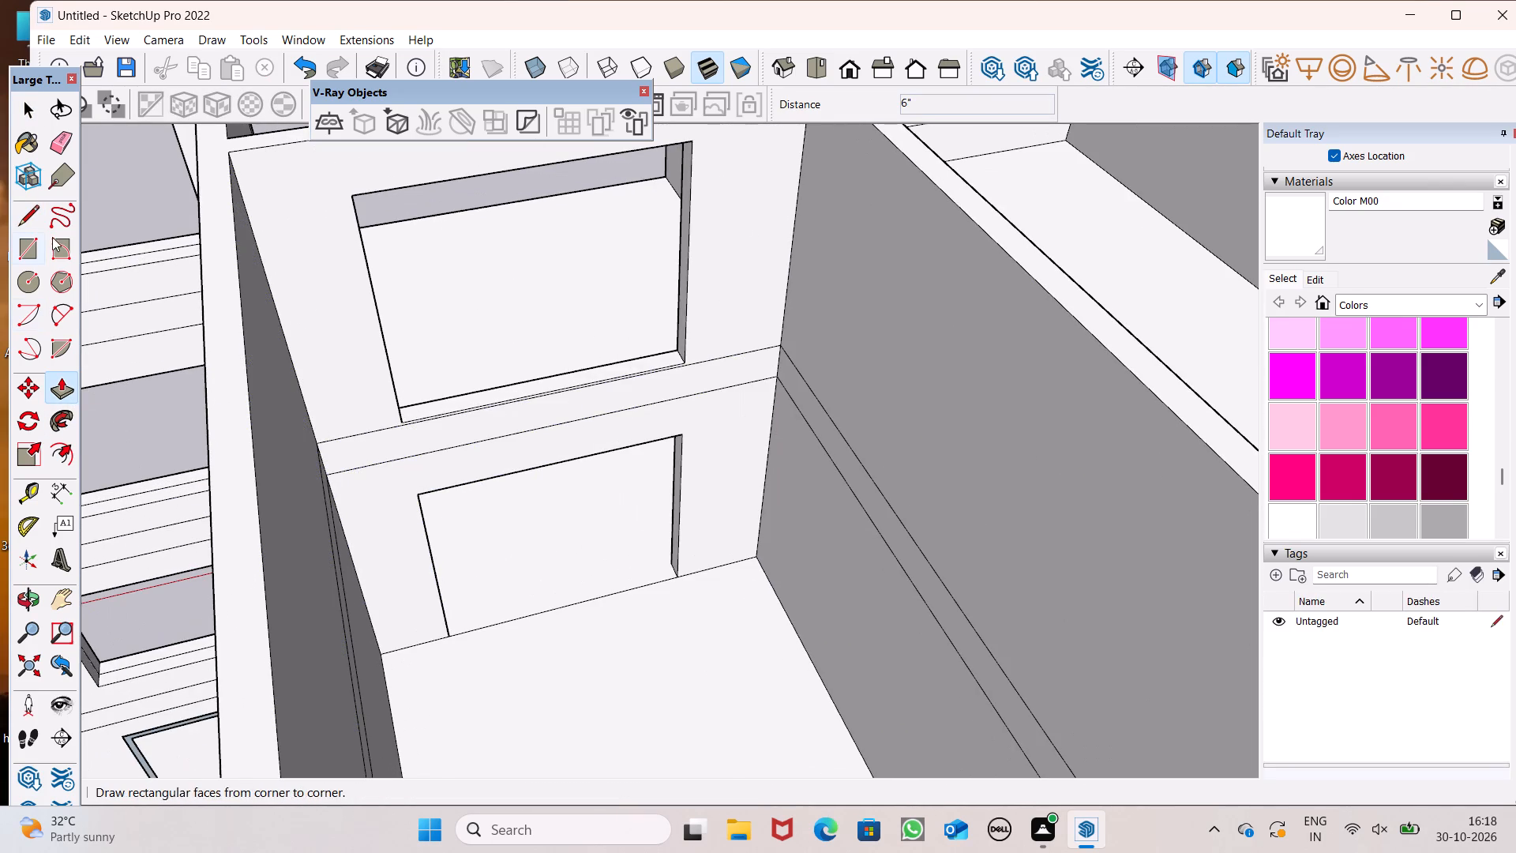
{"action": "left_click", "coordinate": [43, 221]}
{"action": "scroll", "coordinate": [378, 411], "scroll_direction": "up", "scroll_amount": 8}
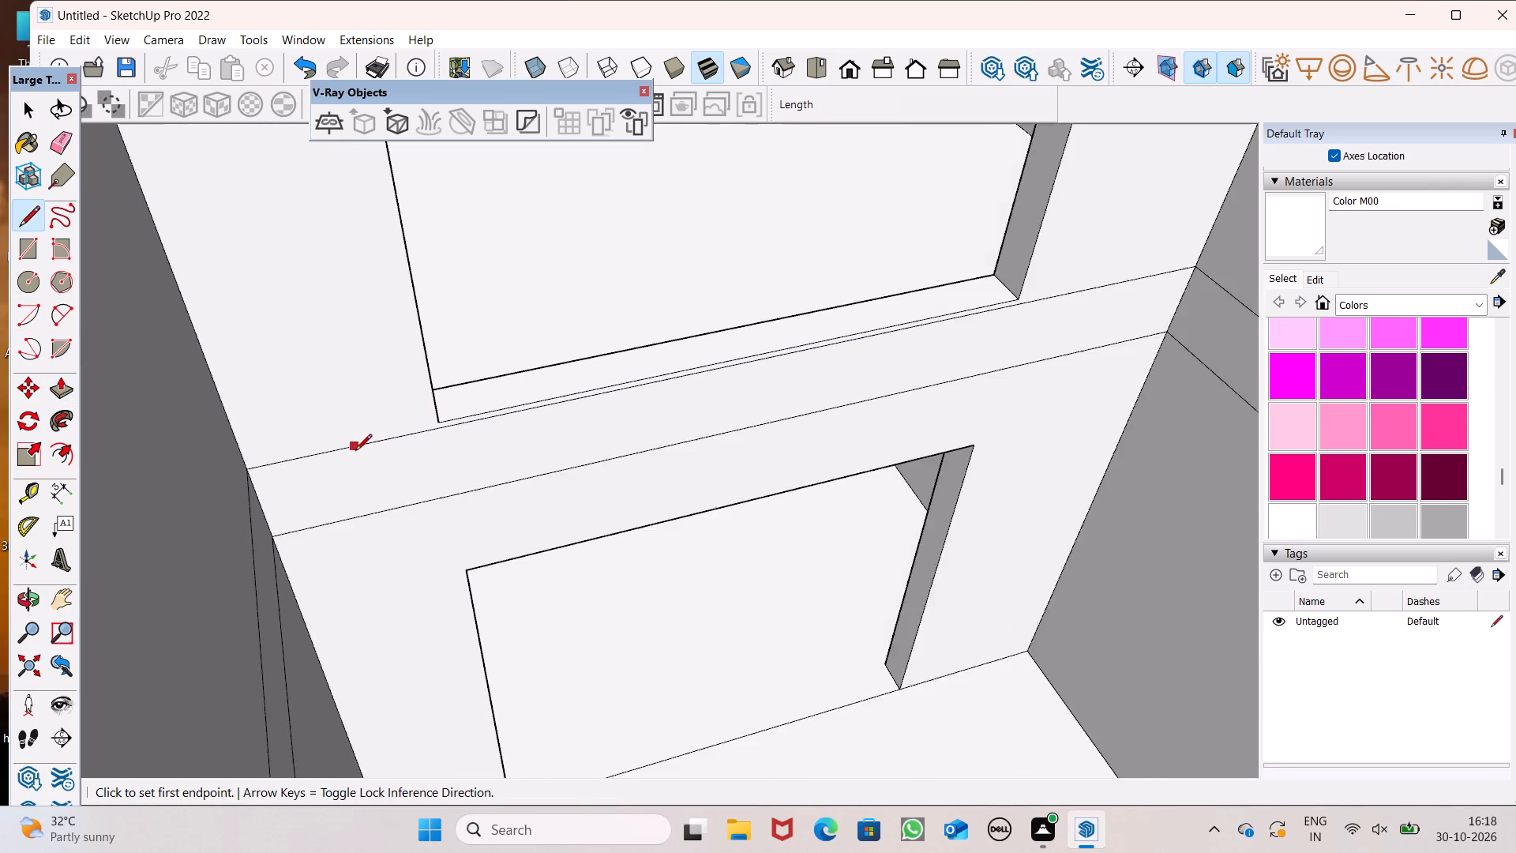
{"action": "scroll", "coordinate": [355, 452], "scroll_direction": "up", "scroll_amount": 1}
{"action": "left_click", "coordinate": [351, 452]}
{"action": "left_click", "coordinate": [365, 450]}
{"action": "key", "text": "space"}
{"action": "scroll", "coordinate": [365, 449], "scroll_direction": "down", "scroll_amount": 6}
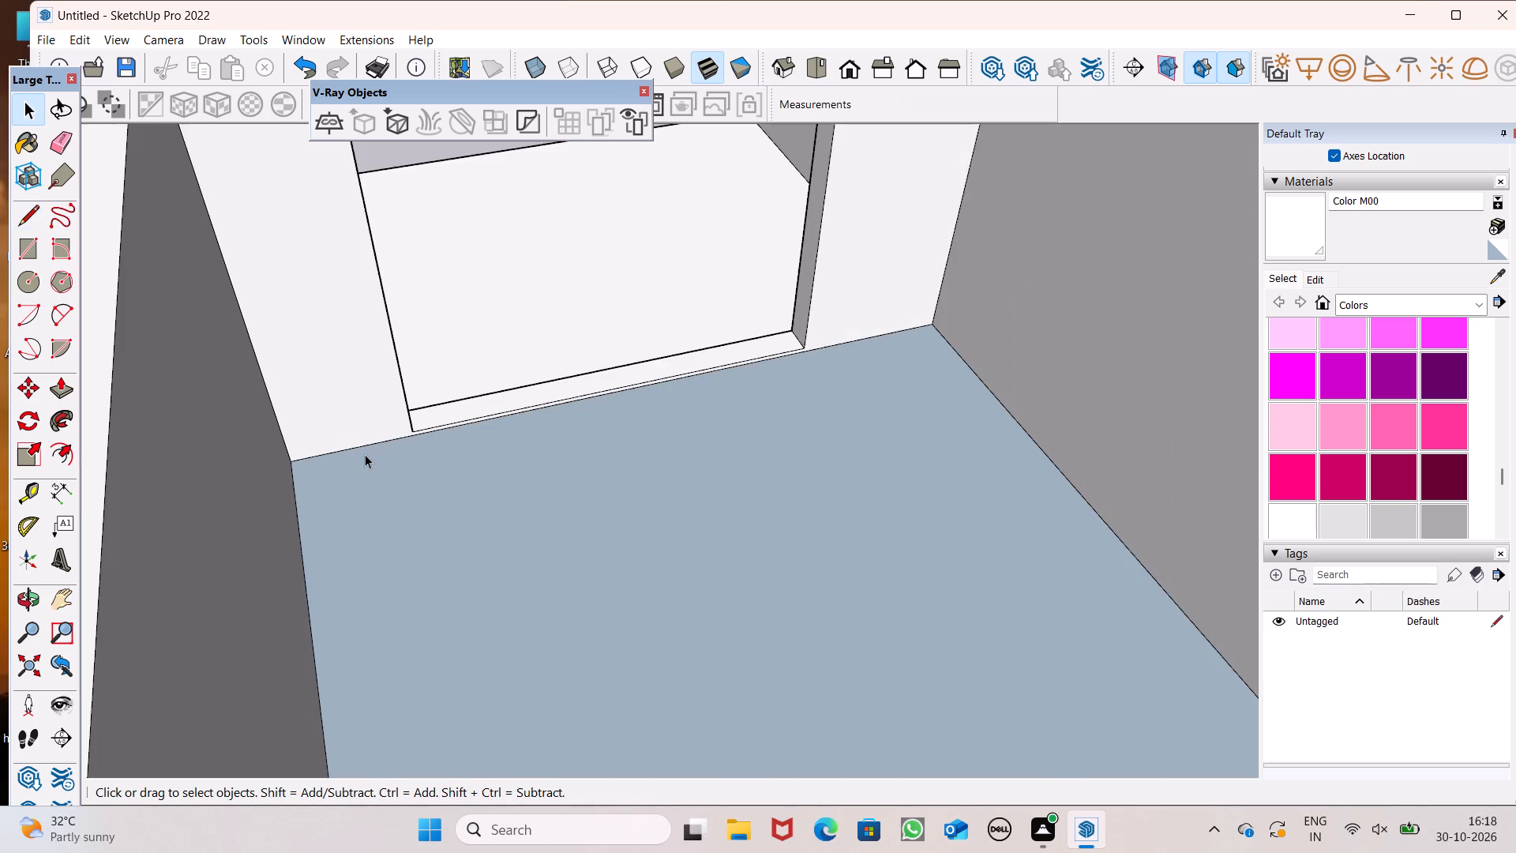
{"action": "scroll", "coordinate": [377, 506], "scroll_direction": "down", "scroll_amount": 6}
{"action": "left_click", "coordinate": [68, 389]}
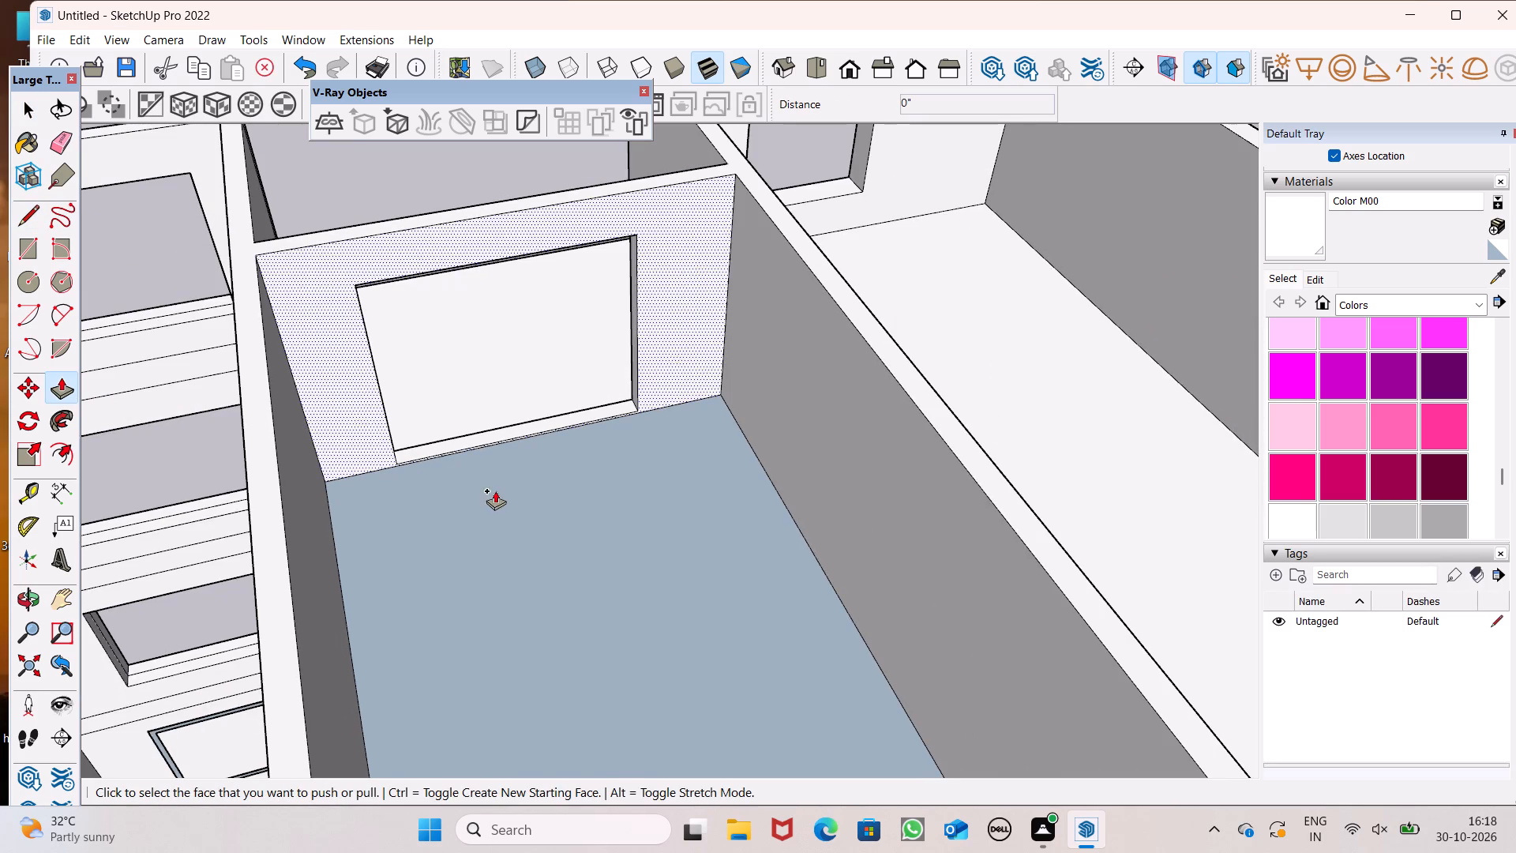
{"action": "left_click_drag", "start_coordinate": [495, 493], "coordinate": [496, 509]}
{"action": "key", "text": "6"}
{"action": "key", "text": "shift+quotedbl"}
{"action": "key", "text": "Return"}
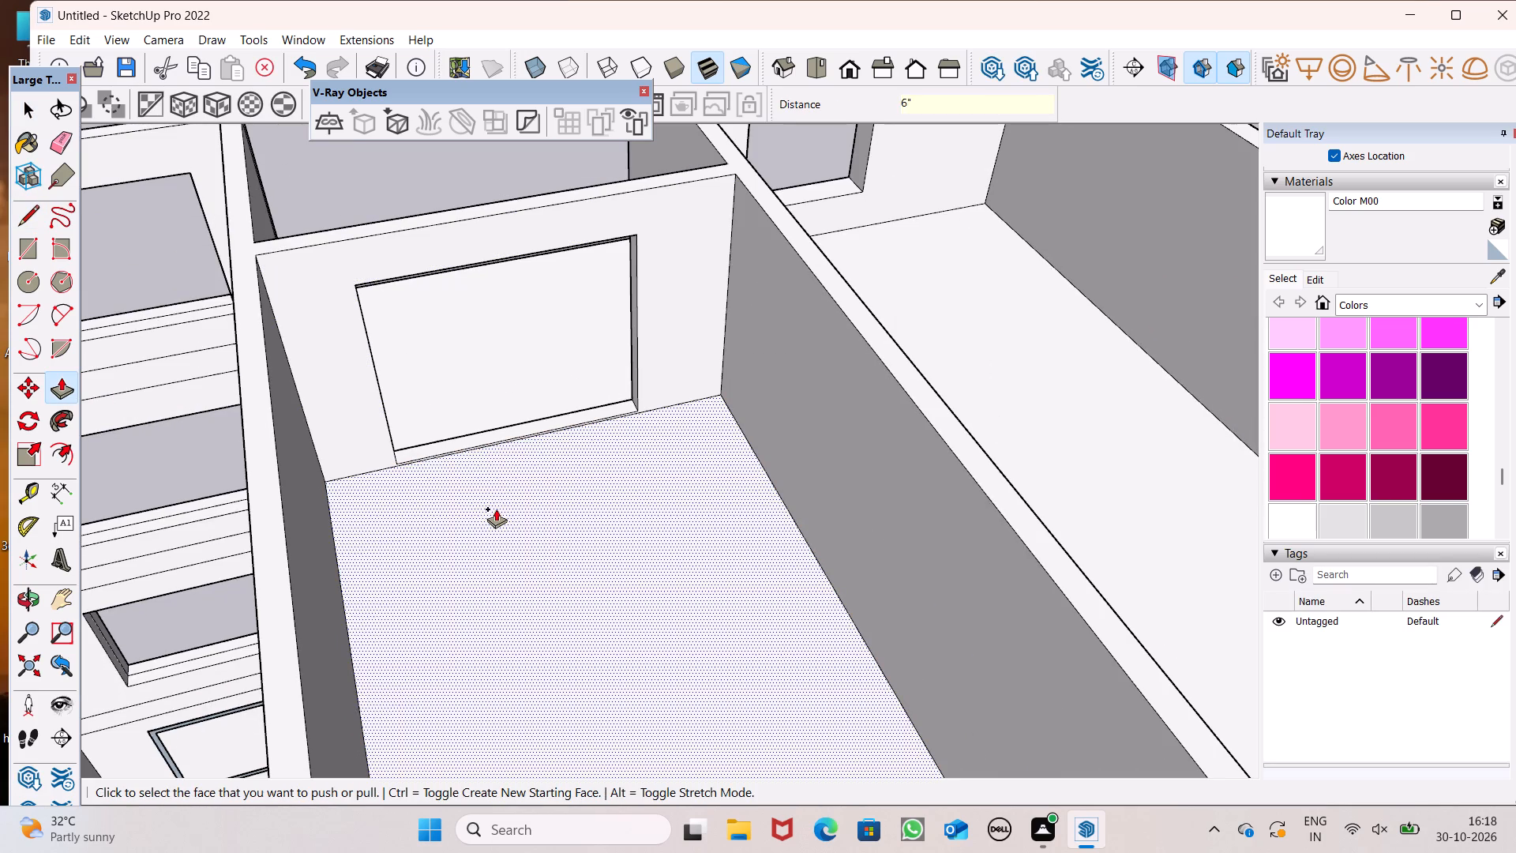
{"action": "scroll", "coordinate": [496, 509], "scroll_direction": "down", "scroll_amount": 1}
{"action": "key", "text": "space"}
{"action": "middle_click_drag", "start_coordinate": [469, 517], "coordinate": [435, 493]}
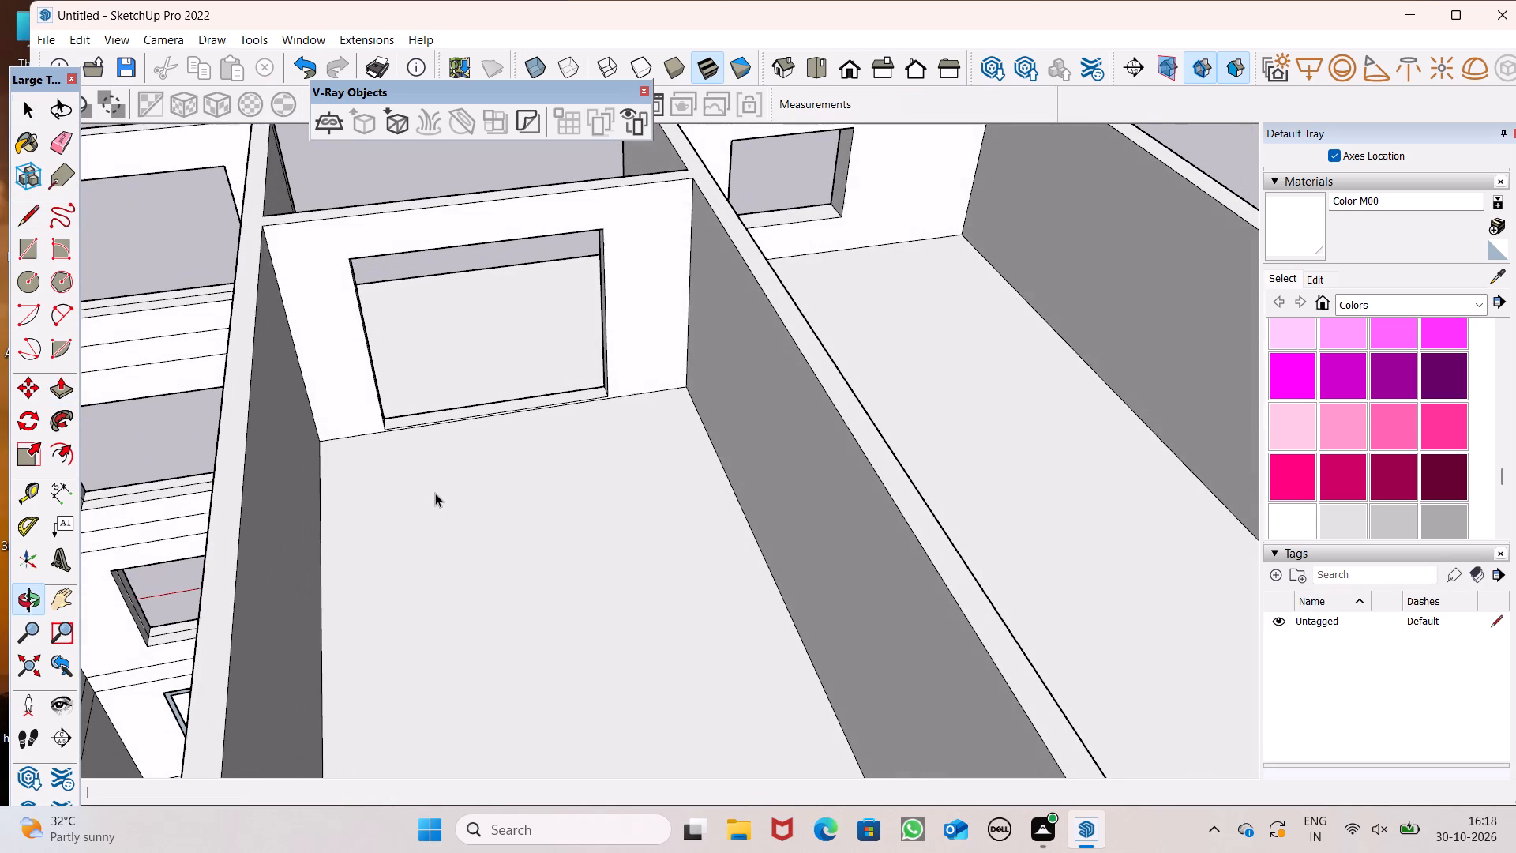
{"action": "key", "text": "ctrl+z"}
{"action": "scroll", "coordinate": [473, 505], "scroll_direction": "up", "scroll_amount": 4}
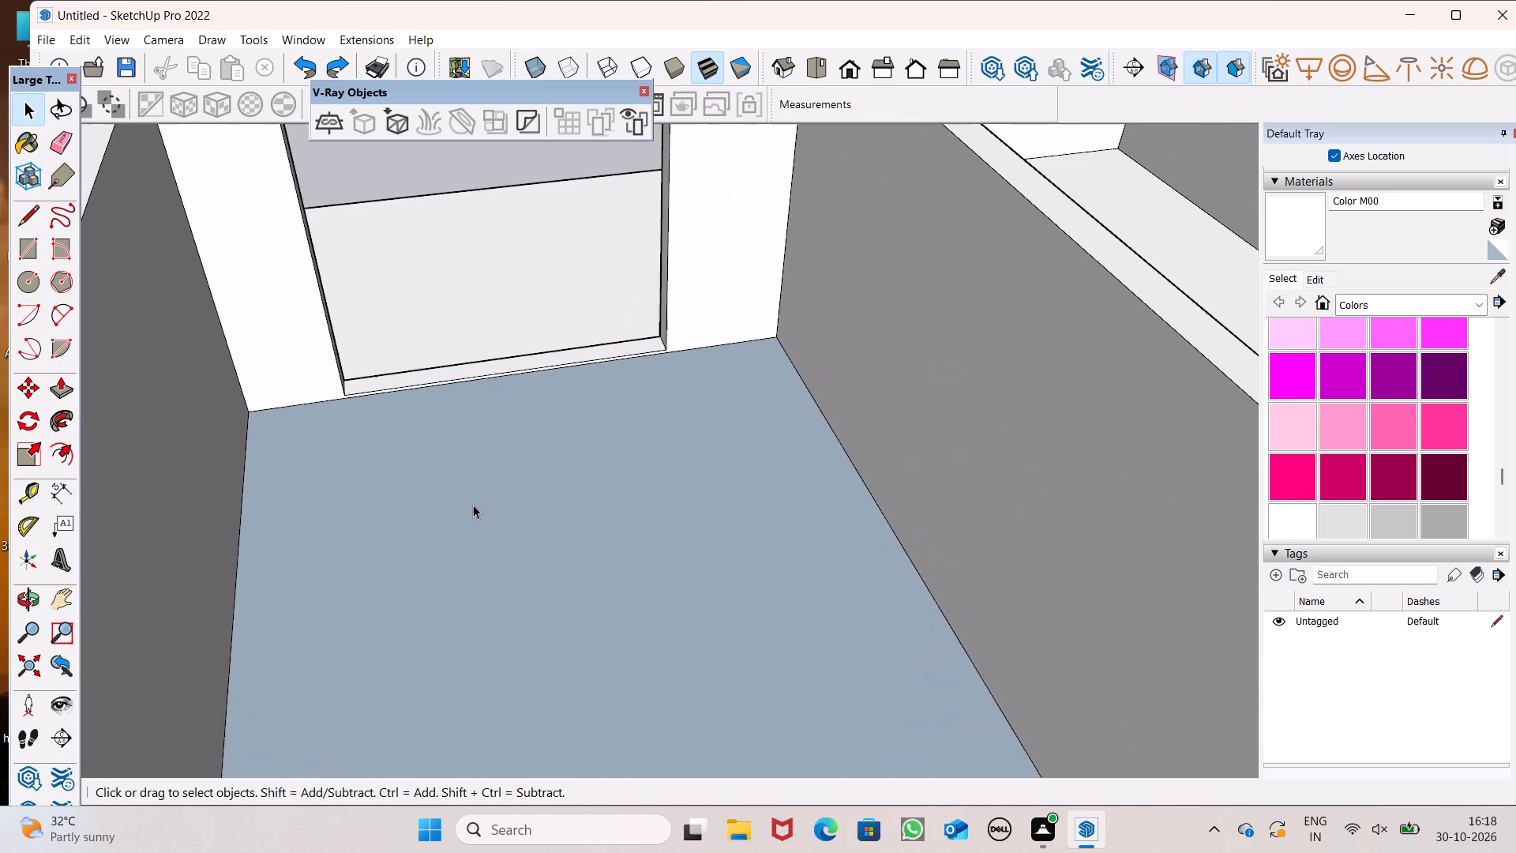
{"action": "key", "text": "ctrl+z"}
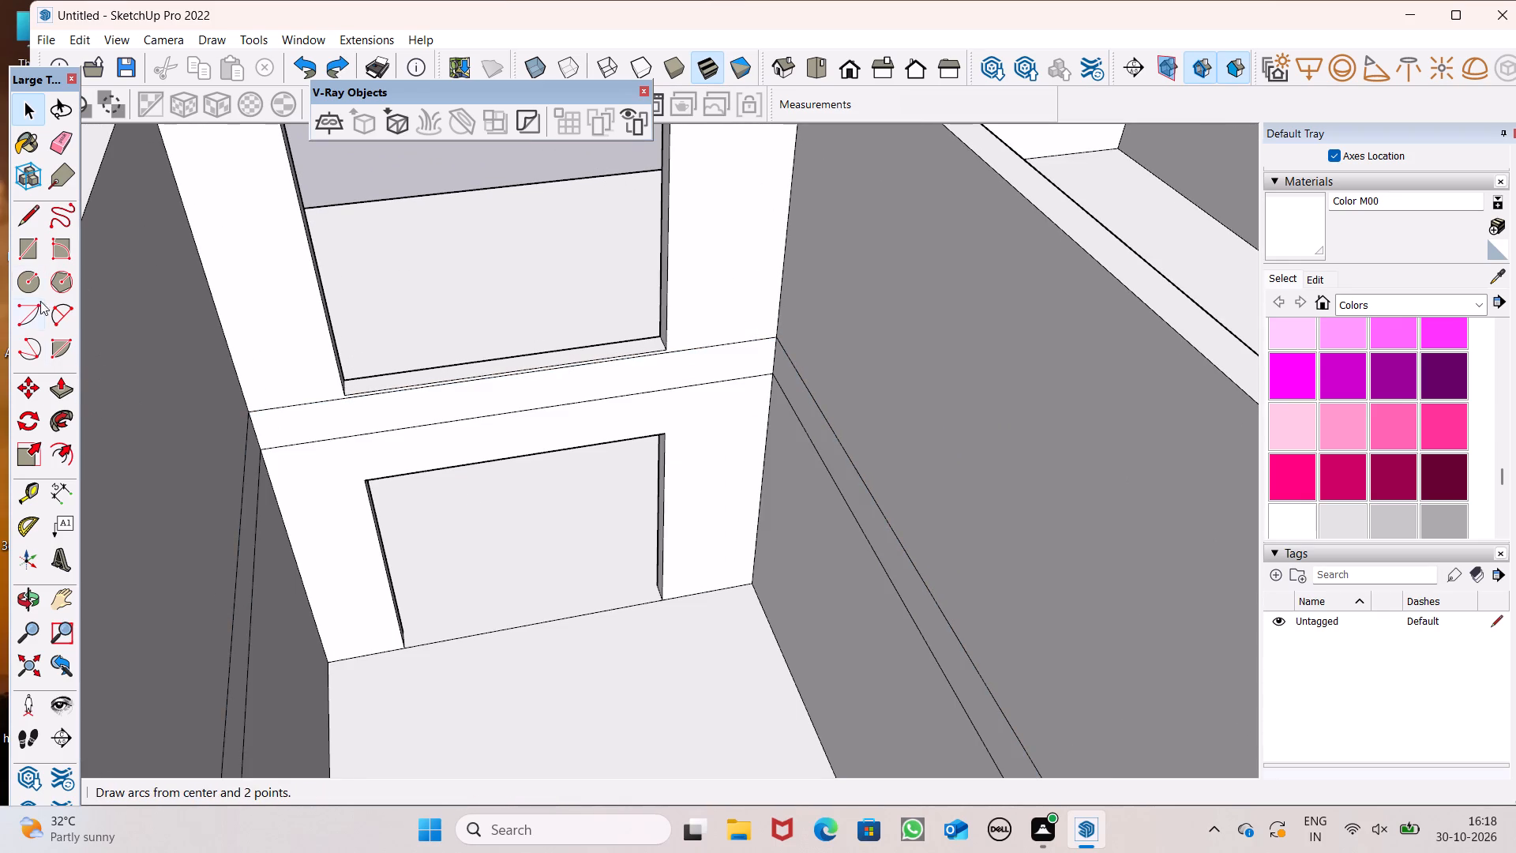
Close the central bay's fourth-storey floor face with a short line on its back-wall slab edge, and Push/Pull the face 6".
{"action": "left_click", "coordinate": [31, 235]}
{"action": "left_click", "coordinate": [31, 228]}
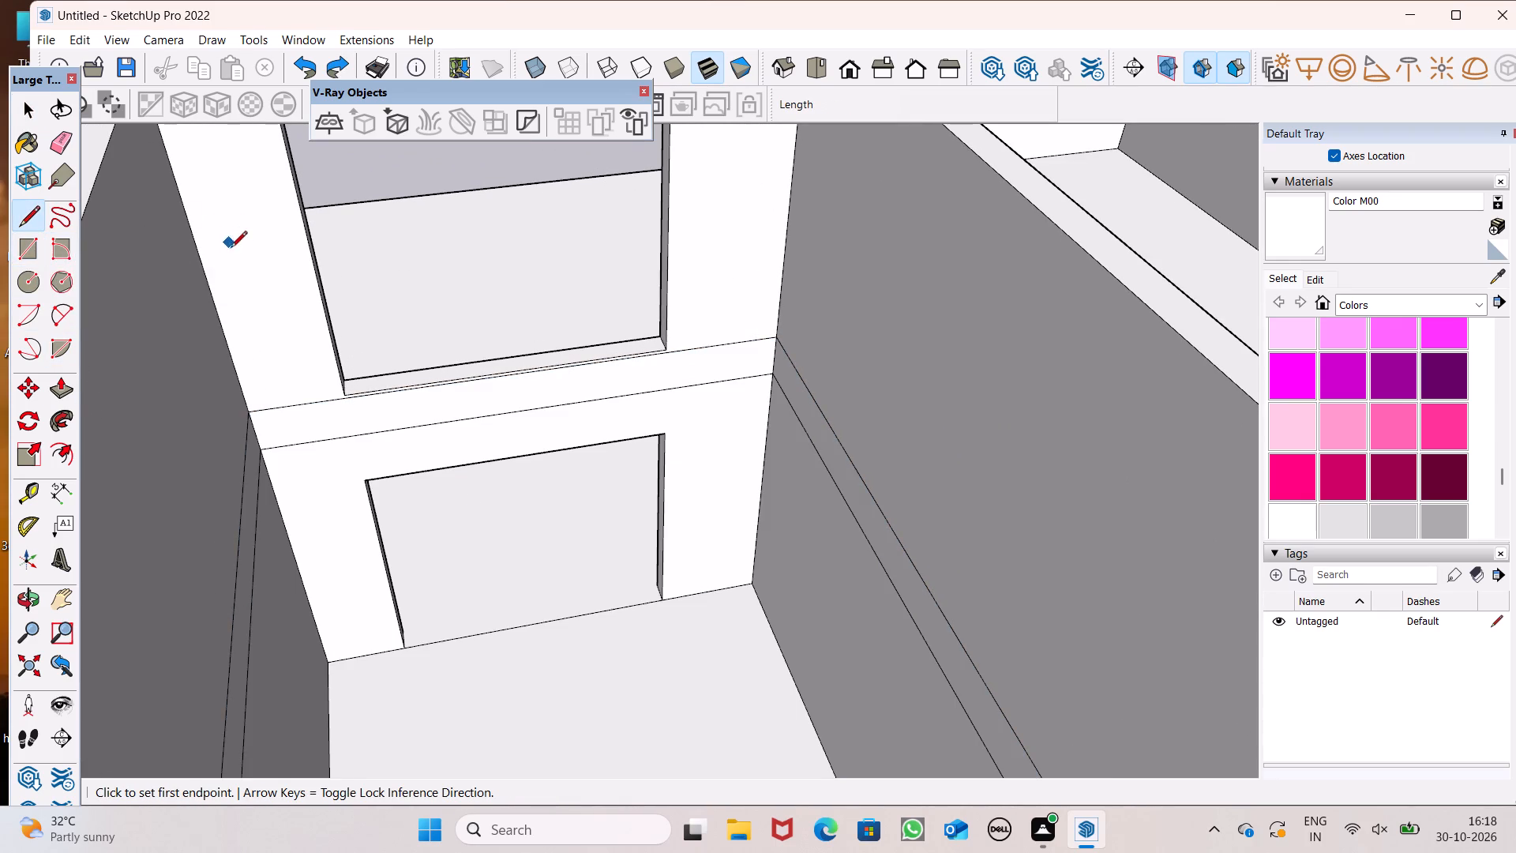
{"action": "scroll", "coordinate": [256, 388], "scroll_direction": "up", "scroll_amount": 5}
{"action": "left_click", "coordinate": [269, 422]}
{"action": "left_click", "coordinate": [291, 425]}
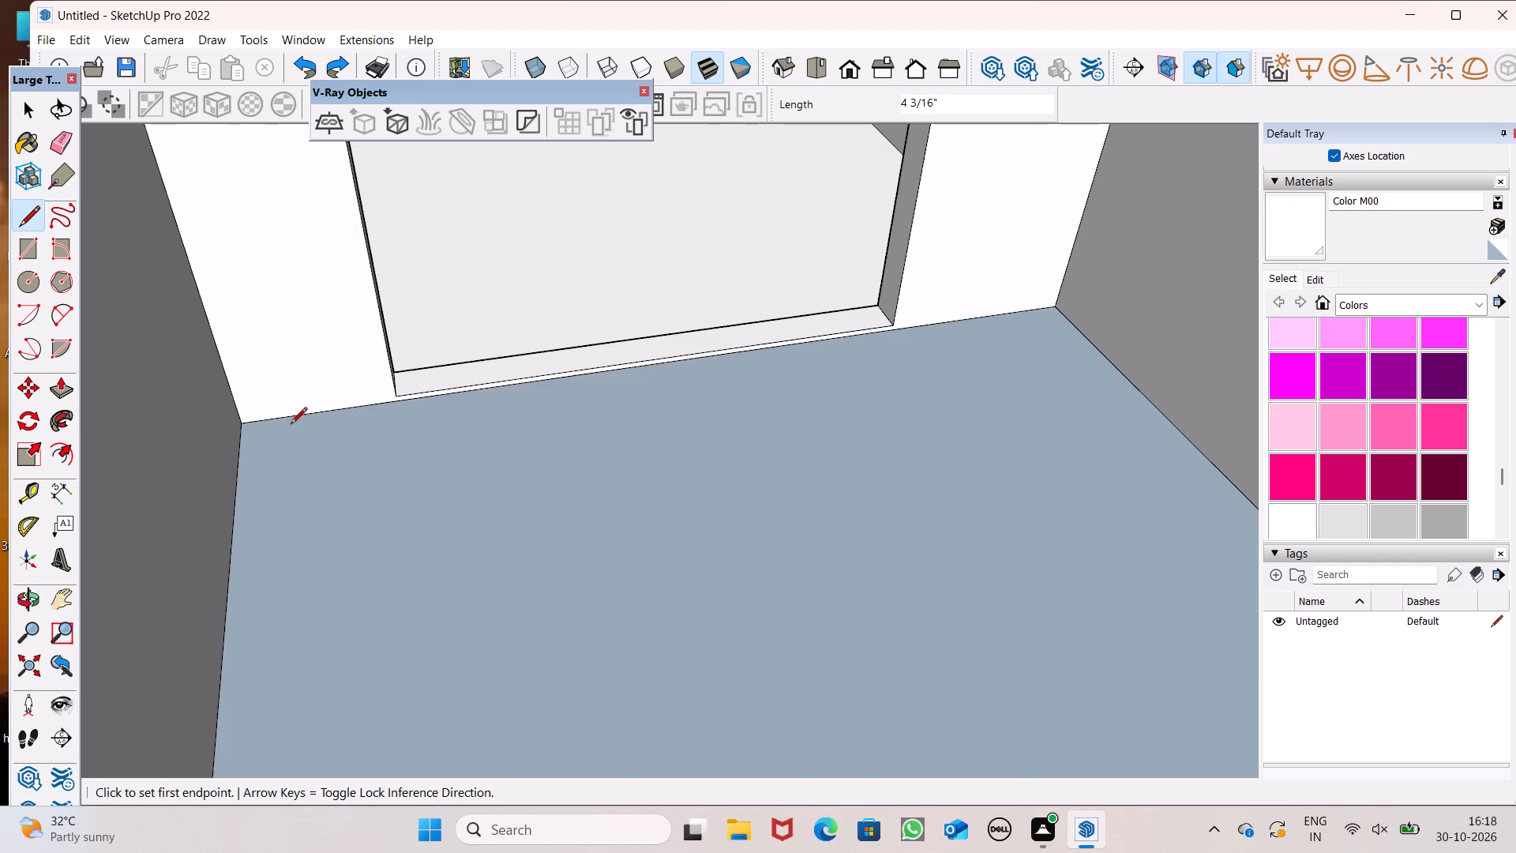
{"action": "scroll", "coordinate": [279, 353], "scroll_direction": "down", "scroll_amount": 8}
{"action": "key", "text": "space"}
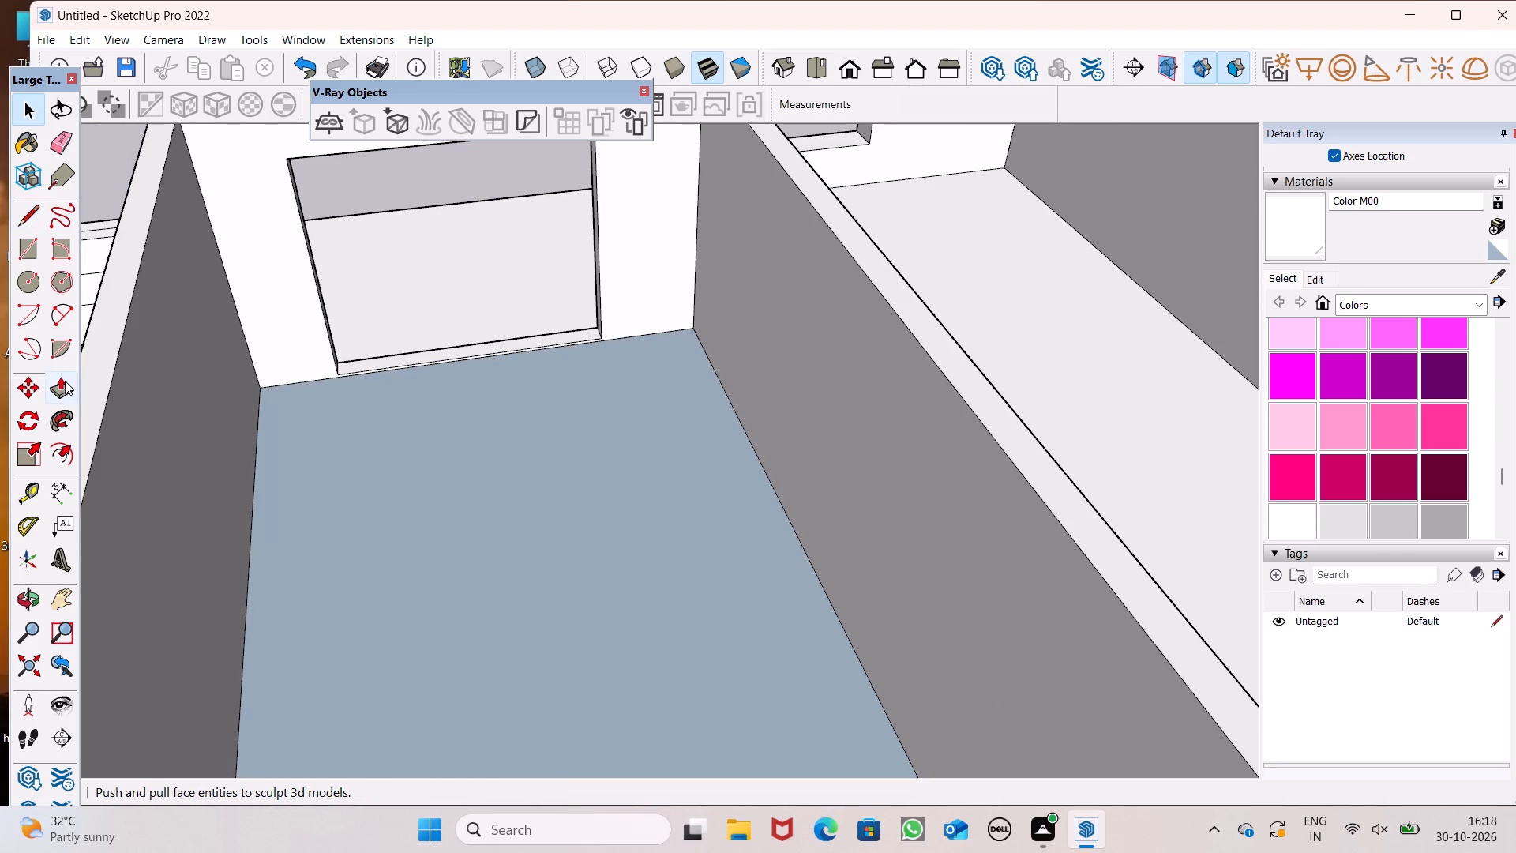
{"action": "left_click", "coordinate": [64, 380]}
{"action": "left_click_drag", "start_coordinate": [347, 460], "coordinate": [349, 475]}
{"action": "type", "text": "6\""}
{"action": "key", "text": "Return"}
Push/Pull the sill face of the fourth-storey recess opening down 1 1/4" to meet the recess slab.
{"action": "scroll", "coordinate": [351, 480], "scroll_direction": "down", "scroll_amount": 4}
{"action": "middle_click_drag", "start_coordinate": [343, 502], "coordinate": [1014, 477]}
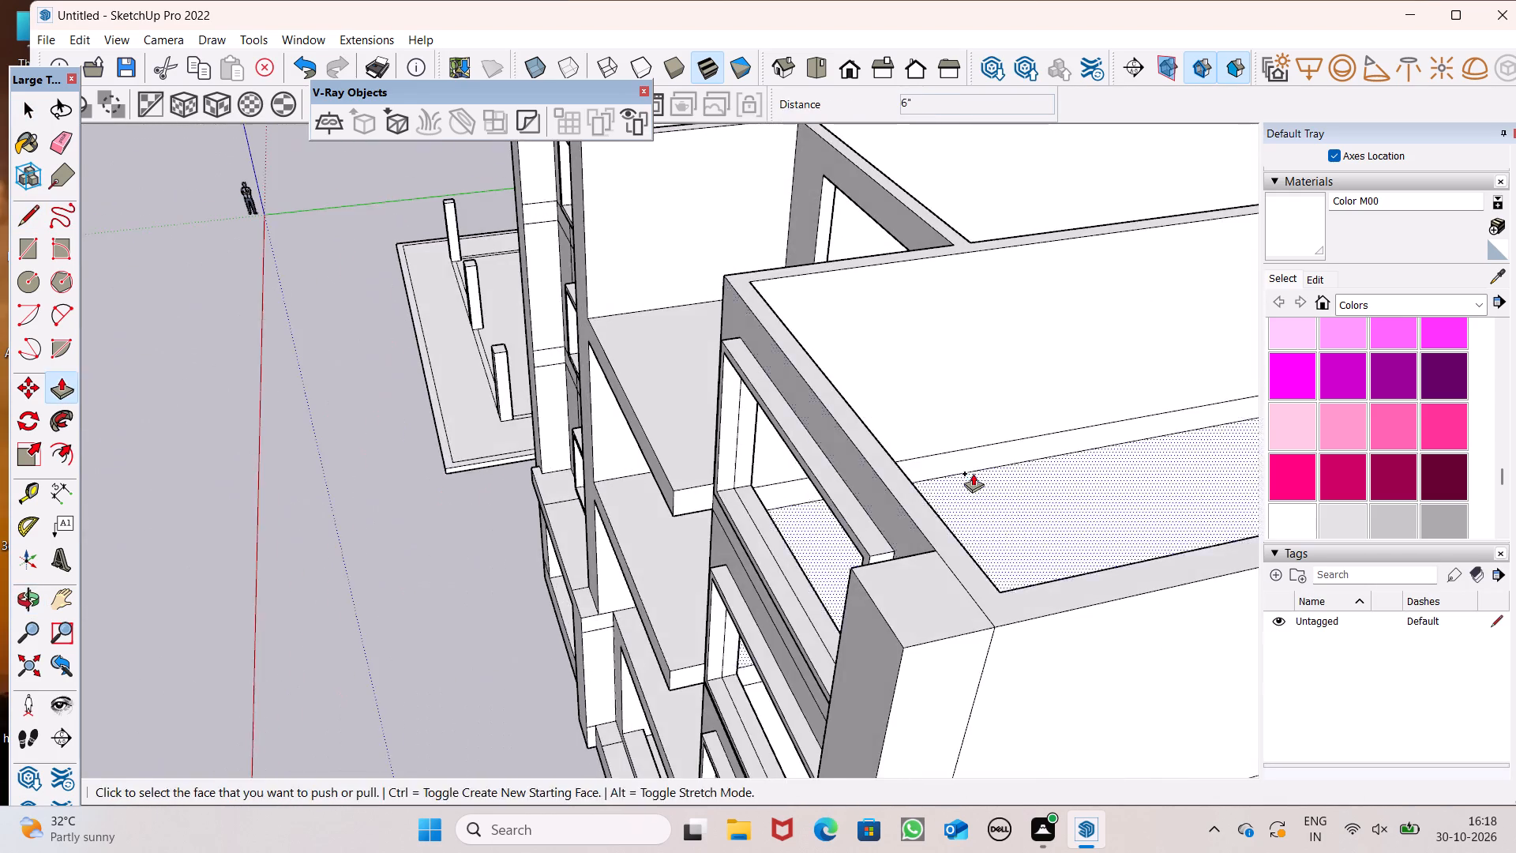
{"action": "middle_click_drag", "start_coordinate": [506, 458], "coordinate": [866, 531]}
{"action": "scroll", "coordinate": [891, 341], "scroll_direction": "up", "scroll_amount": 5}
{"action": "scroll", "coordinate": [710, 386], "scroll_direction": "down", "scroll_amount": 4}
{"action": "middle_click_drag", "start_coordinate": [790, 473], "coordinate": [861, 494]}
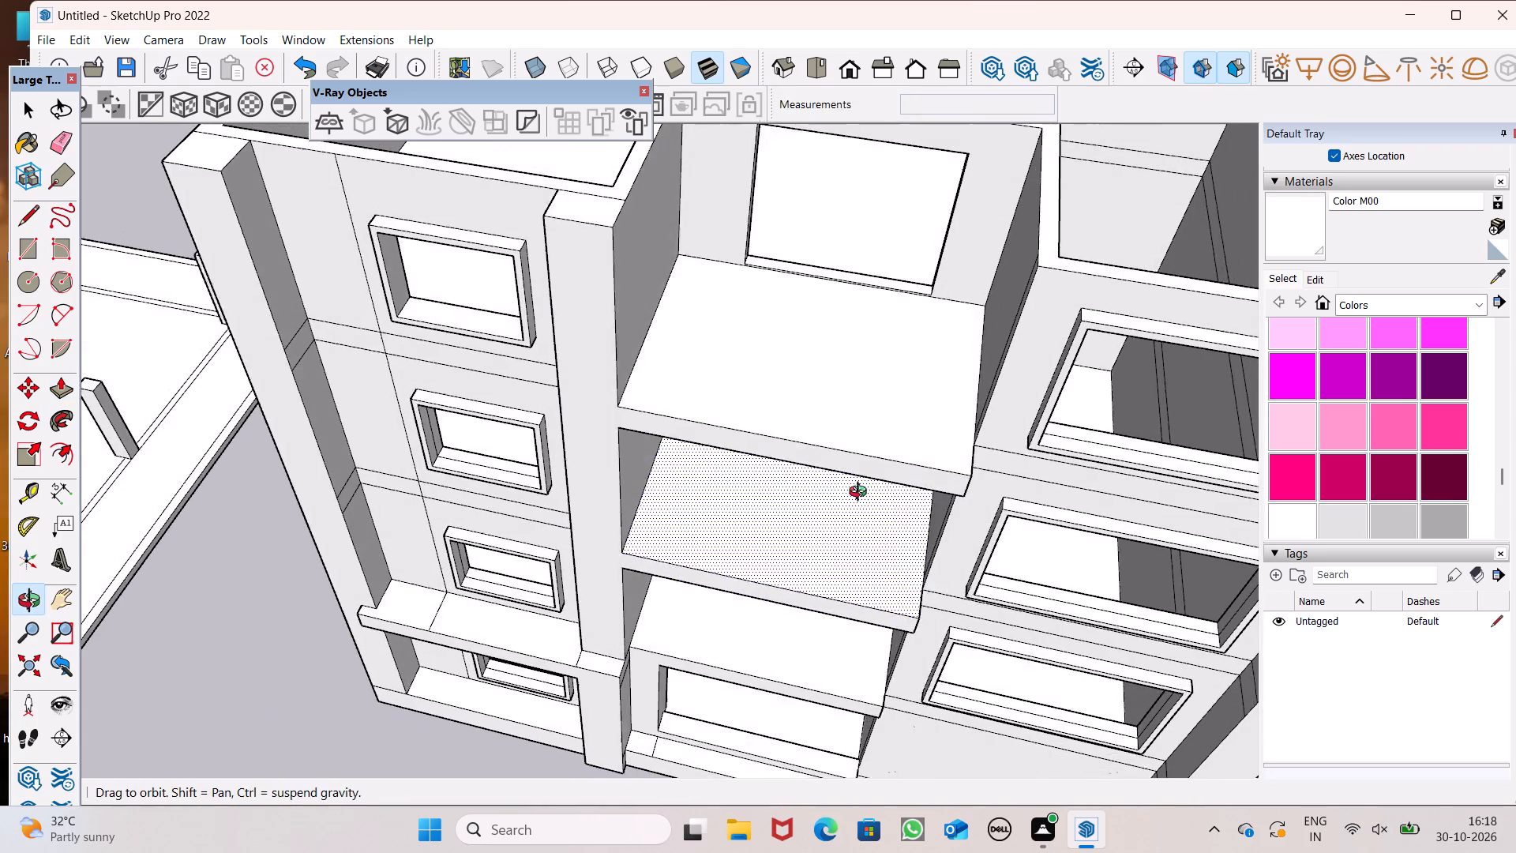
{"action": "middle_click_drag", "start_coordinate": [861, 494], "coordinate": [864, 487]}
{"action": "scroll", "coordinate": [769, 427], "scroll_direction": "down", "scroll_amount": 4}
{"action": "middle_click_drag", "start_coordinate": [830, 446], "coordinate": [865, 475]}
{"action": "scroll", "coordinate": [867, 307], "scroll_direction": "up", "scroll_amount": 13}
{"action": "scroll", "coordinate": [806, 353], "scroll_direction": "up", "scroll_amount": 4}
{"action": "left_click_drag", "start_coordinate": [798, 347], "coordinate": [798, 349]}
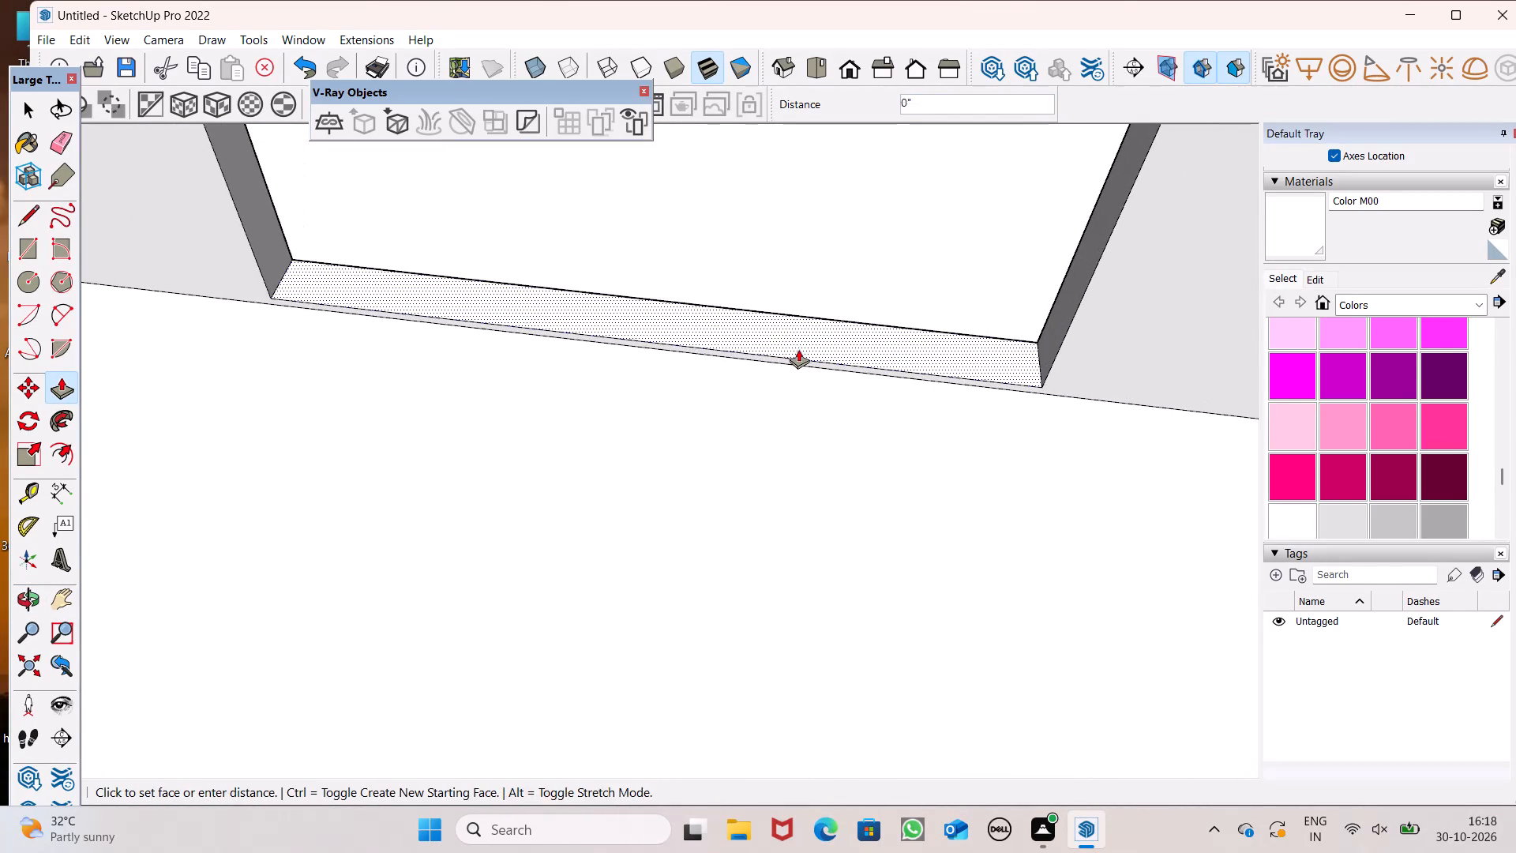
{"action": "left_click_drag", "start_coordinate": [798, 349], "coordinate": [799, 366]}
Examine the whole facade and the interior bays for the finished openings and floor slabs at each storey.
{"action": "scroll", "coordinate": [688, 340], "scroll_direction": "down", "scroll_amount": 7}
{"action": "middle_click_drag", "start_coordinate": [589, 511], "coordinate": [628, 348]}
{"action": "scroll", "coordinate": [635, 338], "scroll_direction": "down", "scroll_amount": 12}
{"action": "middle_click_drag", "start_coordinate": [627, 419], "coordinate": [555, 326]}
{"action": "scroll", "coordinate": [660, 364], "scroll_direction": "up", "scroll_amount": 1}
{"action": "scroll", "coordinate": [664, 456], "scroll_direction": "down", "scroll_amount": 2}
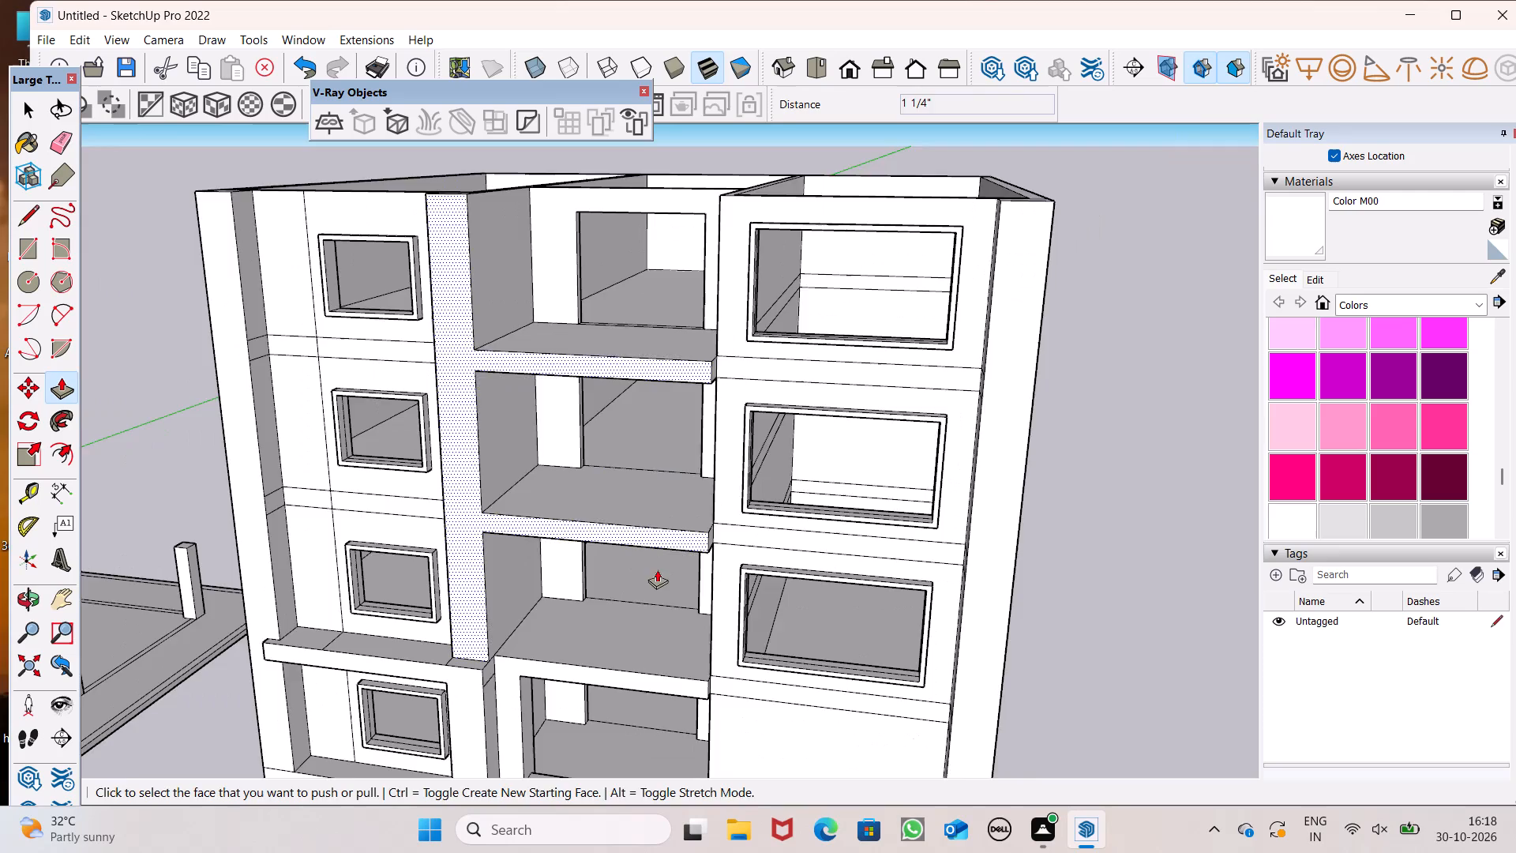
{"action": "middle_click_drag", "start_coordinate": [666, 569], "coordinate": [689, 430]}
{"action": "scroll", "coordinate": [667, 393], "scroll_direction": "down", "scroll_amount": 5}
{"action": "middle_click_drag", "start_coordinate": [639, 425], "coordinate": [705, 557]}
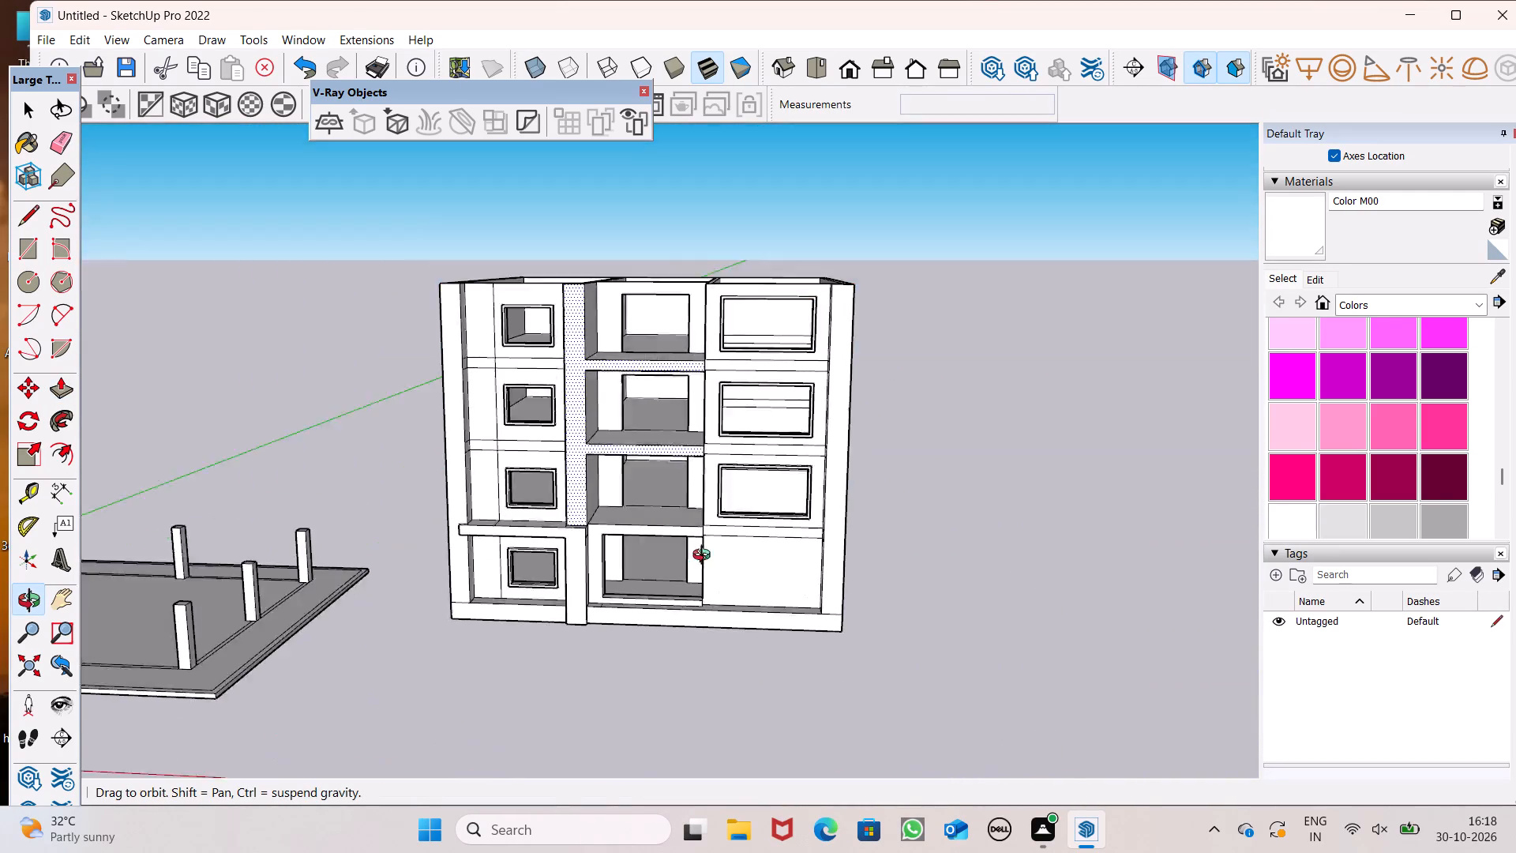
{"action": "middle_click_drag", "start_coordinate": [705, 557], "coordinate": [509, 712]}
{"action": "scroll", "coordinate": [745, 459], "scroll_direction": "down", "scroll_amount": 2}
{"action": "middle_click_drag", "start_coordinate": [742, 509], "coordinate": [833, 508]}
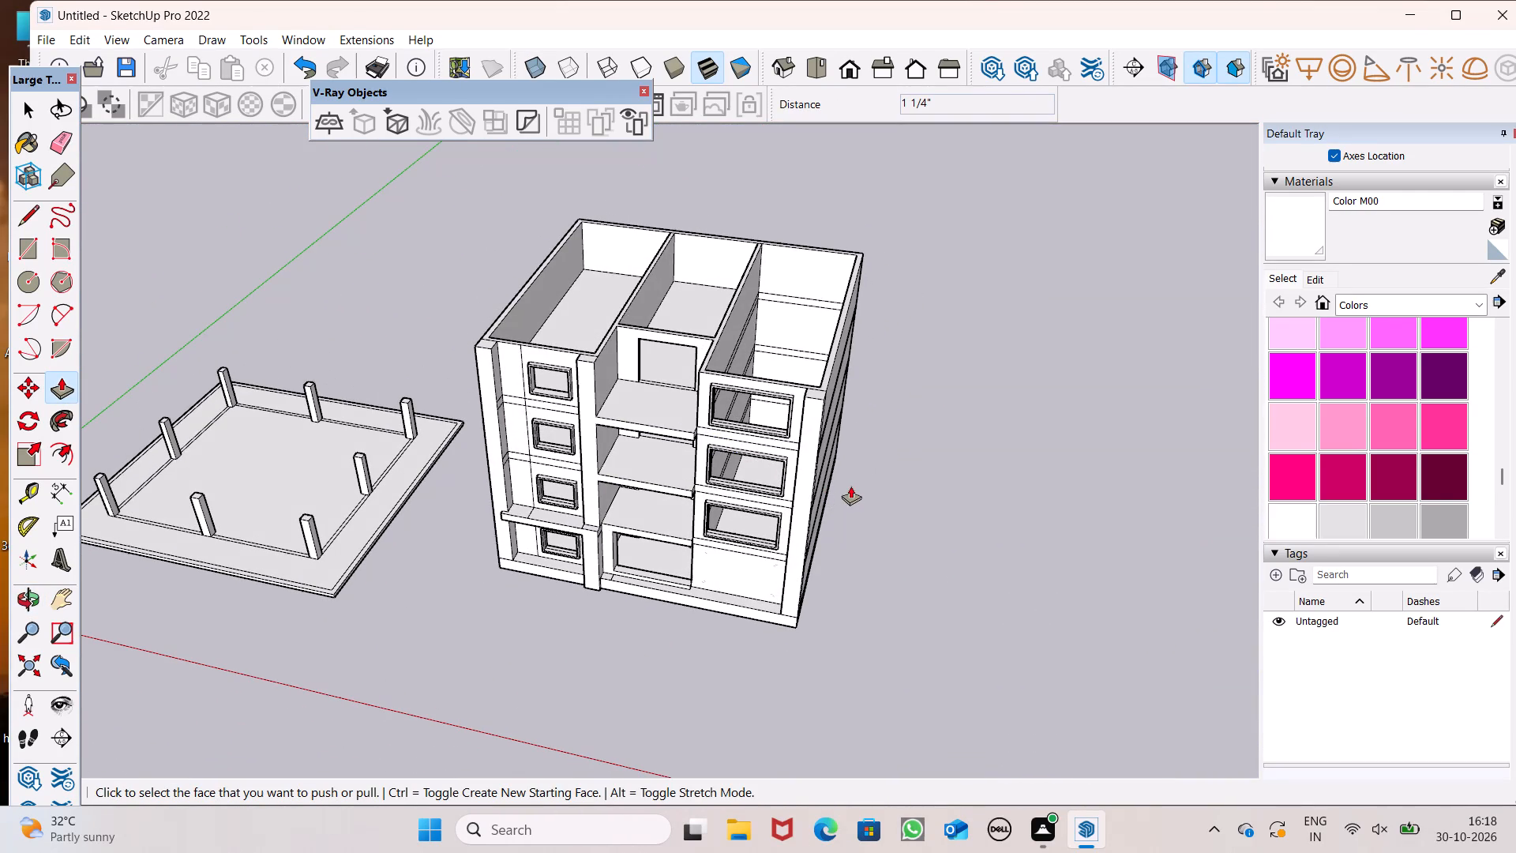
{"action": "middle_click_drag", "start_coordinate": [956, 557], "coordinate": [1076, 400]}
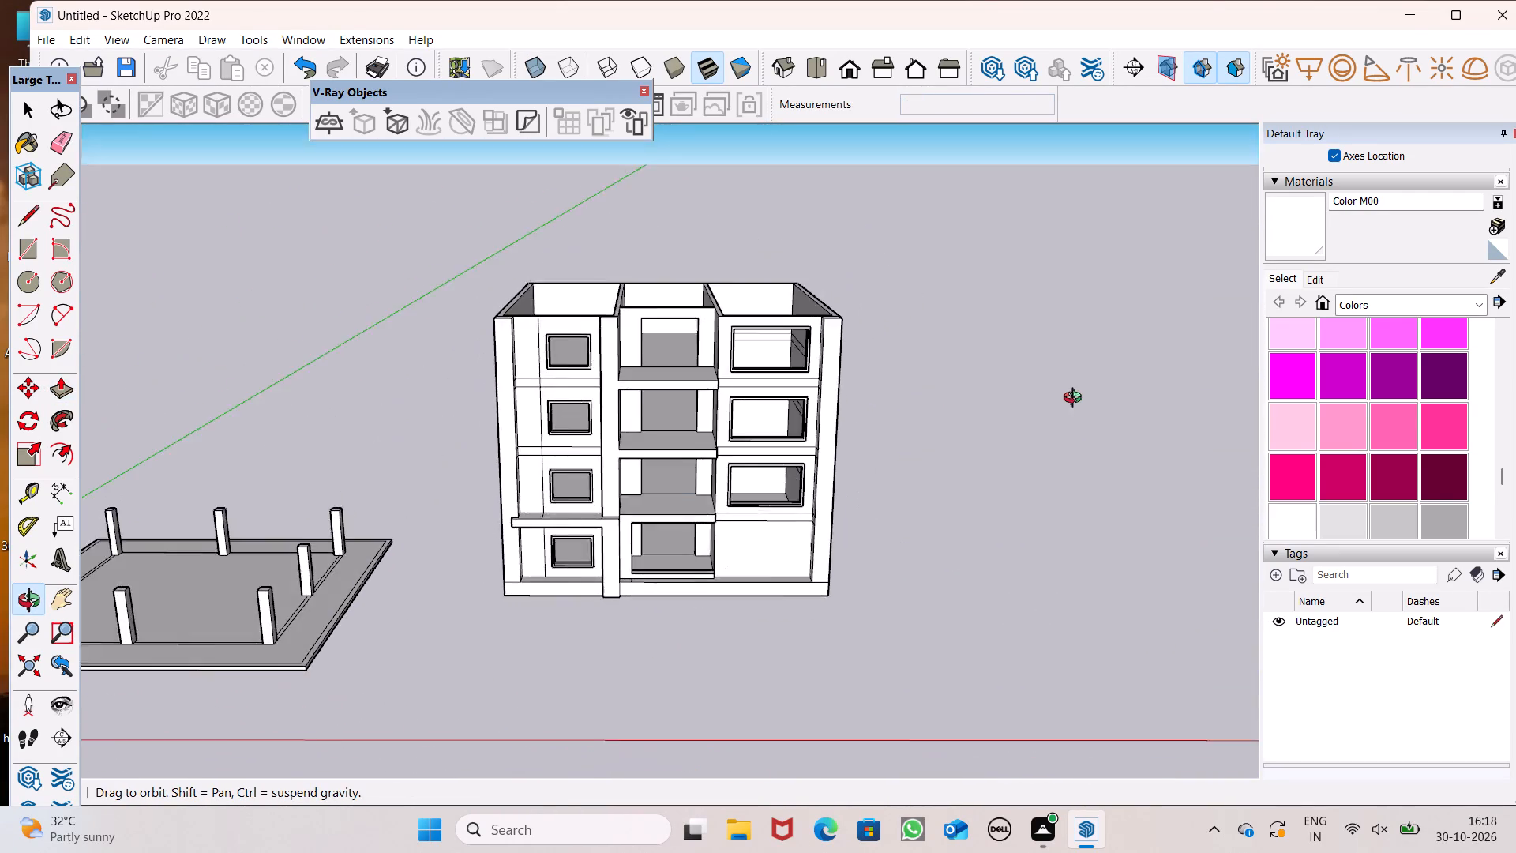
{"action": "middle_click_drag", "start_coordinate": [1076, 400], "coordinate": [1091, 375]}
Draw a rectangle about 7' 6" by 5' 7" on the blank ground-storey wall below the wide windows, ending at the corner pier.
{"action": "scroll", "coordinate": [966, 548], "scroll_direction": "up", "scroll_amount": 5}
{"action": "scroll", "coordinate": [933, 547], "scroll_direction": "down", "scroll_amount": 1}
{"action": "scroll", "coordinate": [932, 547], "scroll_direction": "up", "scroll_amount": 1}
{"action": "middle_click_drag", "start_coordinate": [854, 596], "coordinate": [826, 516]}
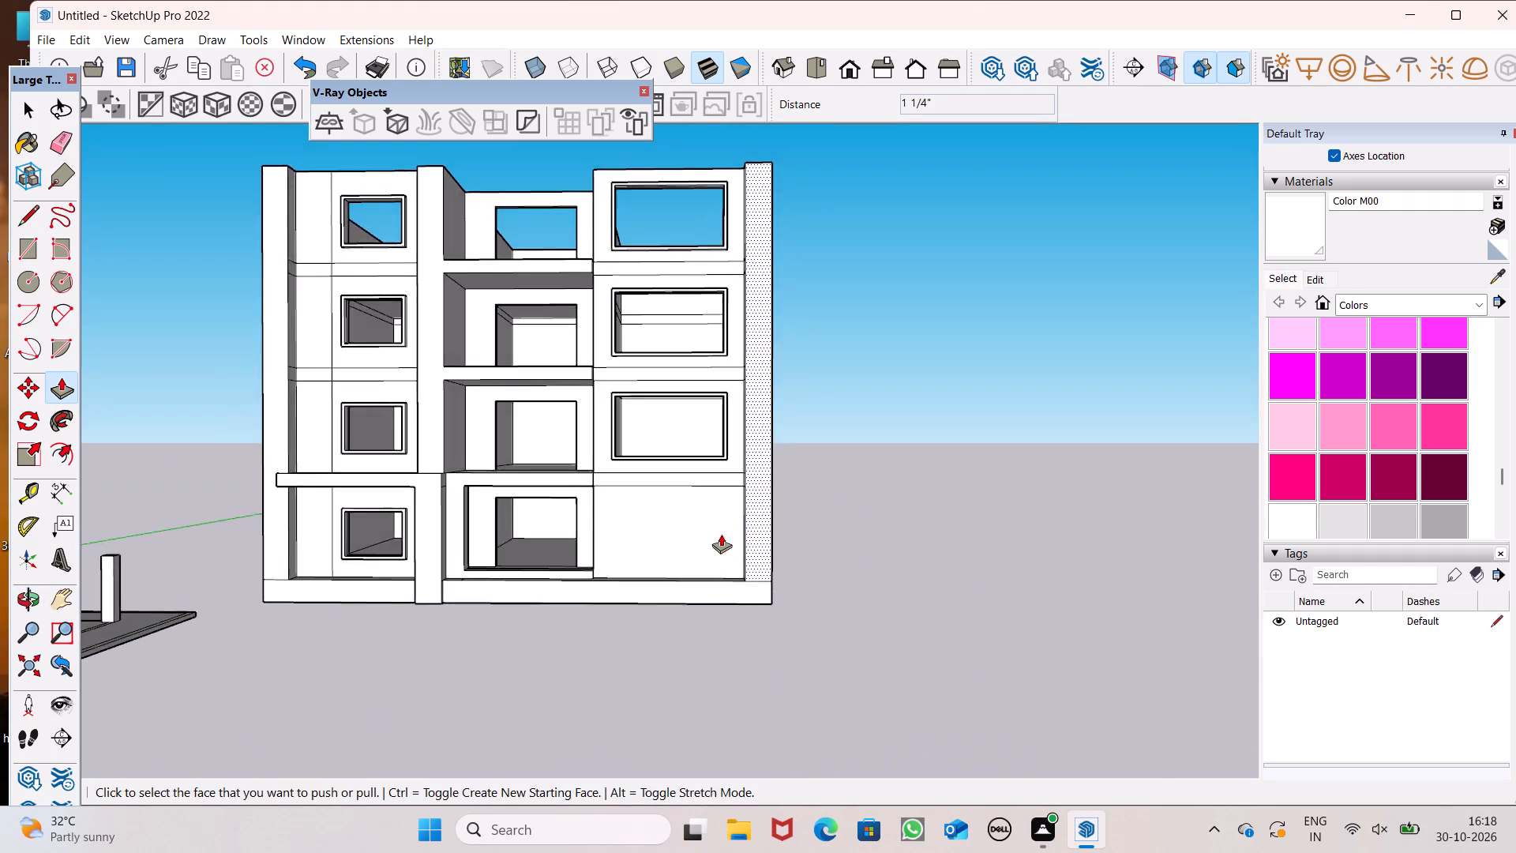
{"action": "scroll", "coordinate": [720, 534], "scroll_direction": "up", "scroll_amount": 5}
{"action": "middle_click_drag", "start_coordinate": [701, 514], "coordinate": [710, 518]}
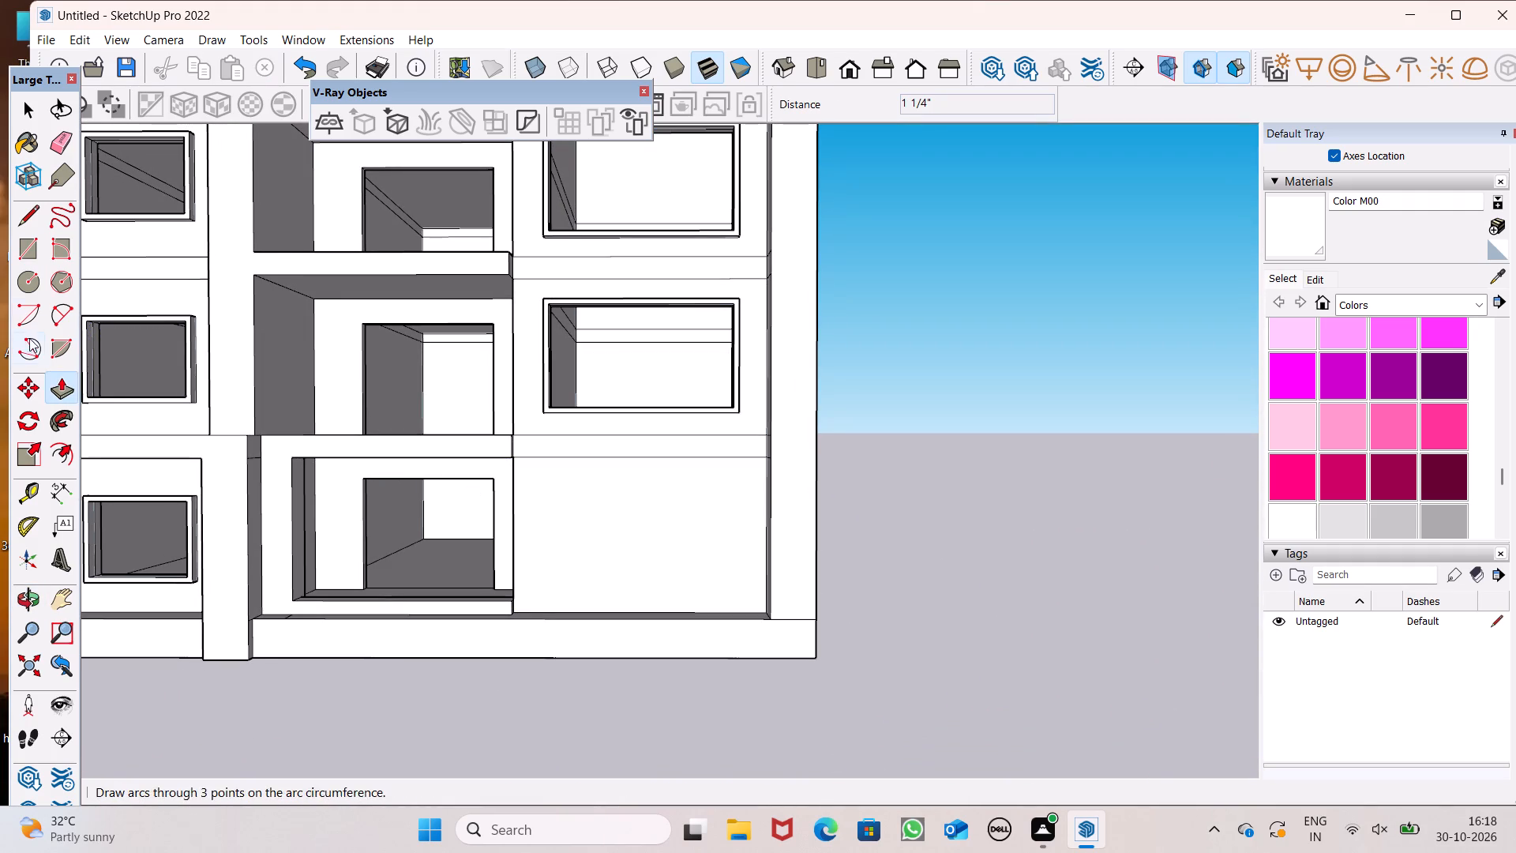
{"action": "left_click", "coordinate": [26, 251]}
{"action": "middle_click_drag", "start_coordinate": [543, 568], "coordinate": [571, 539]}
{"action": "scroll", "coordinate": [708, 543], "scroll_direction": "up", "scroll_amount": 7}
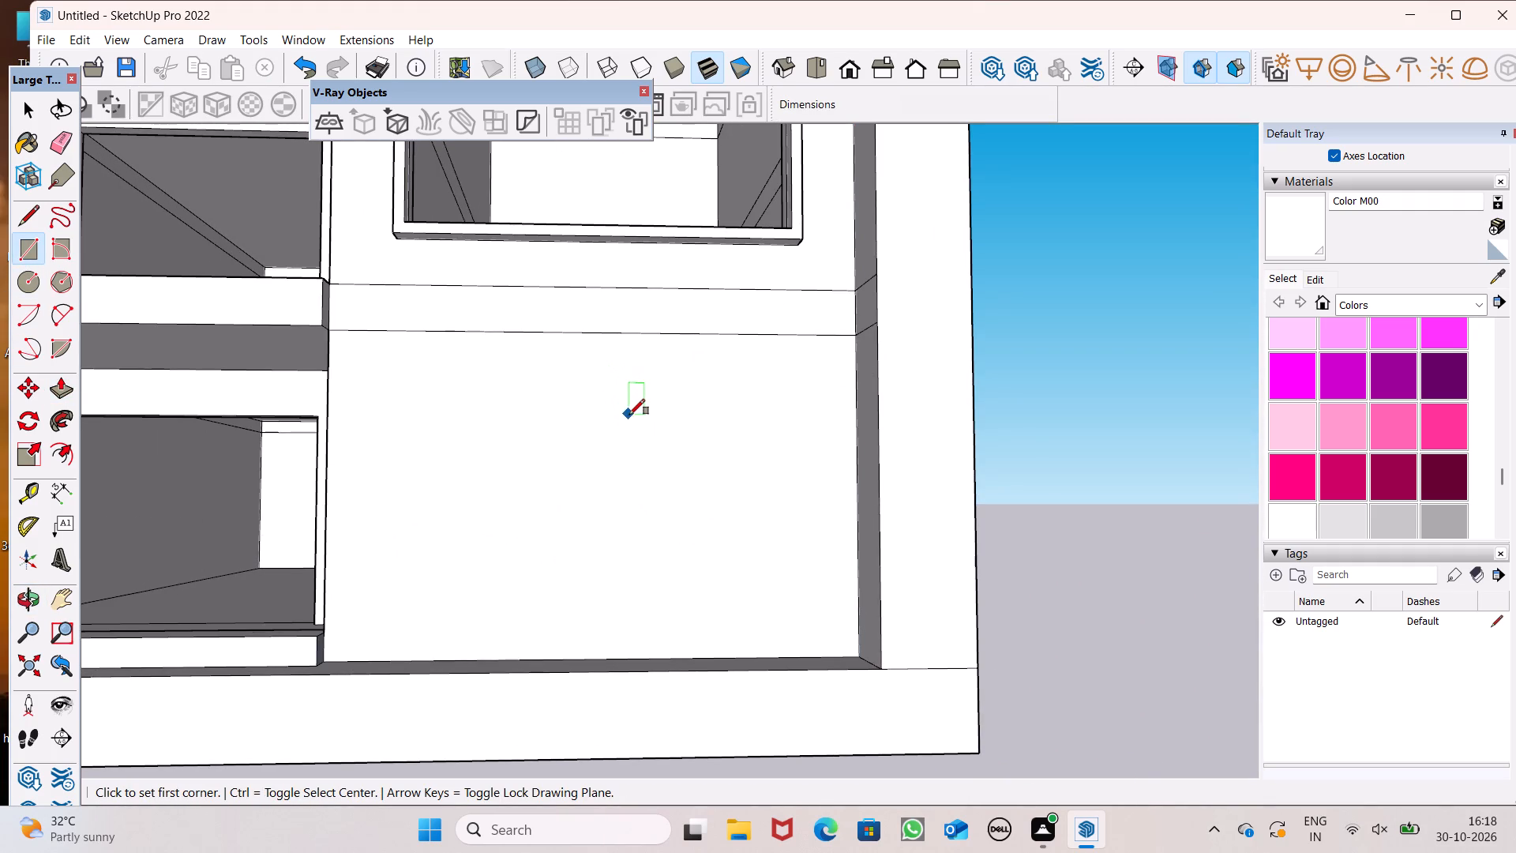
{"action": "left_click", "coordinate": [616, 400]}
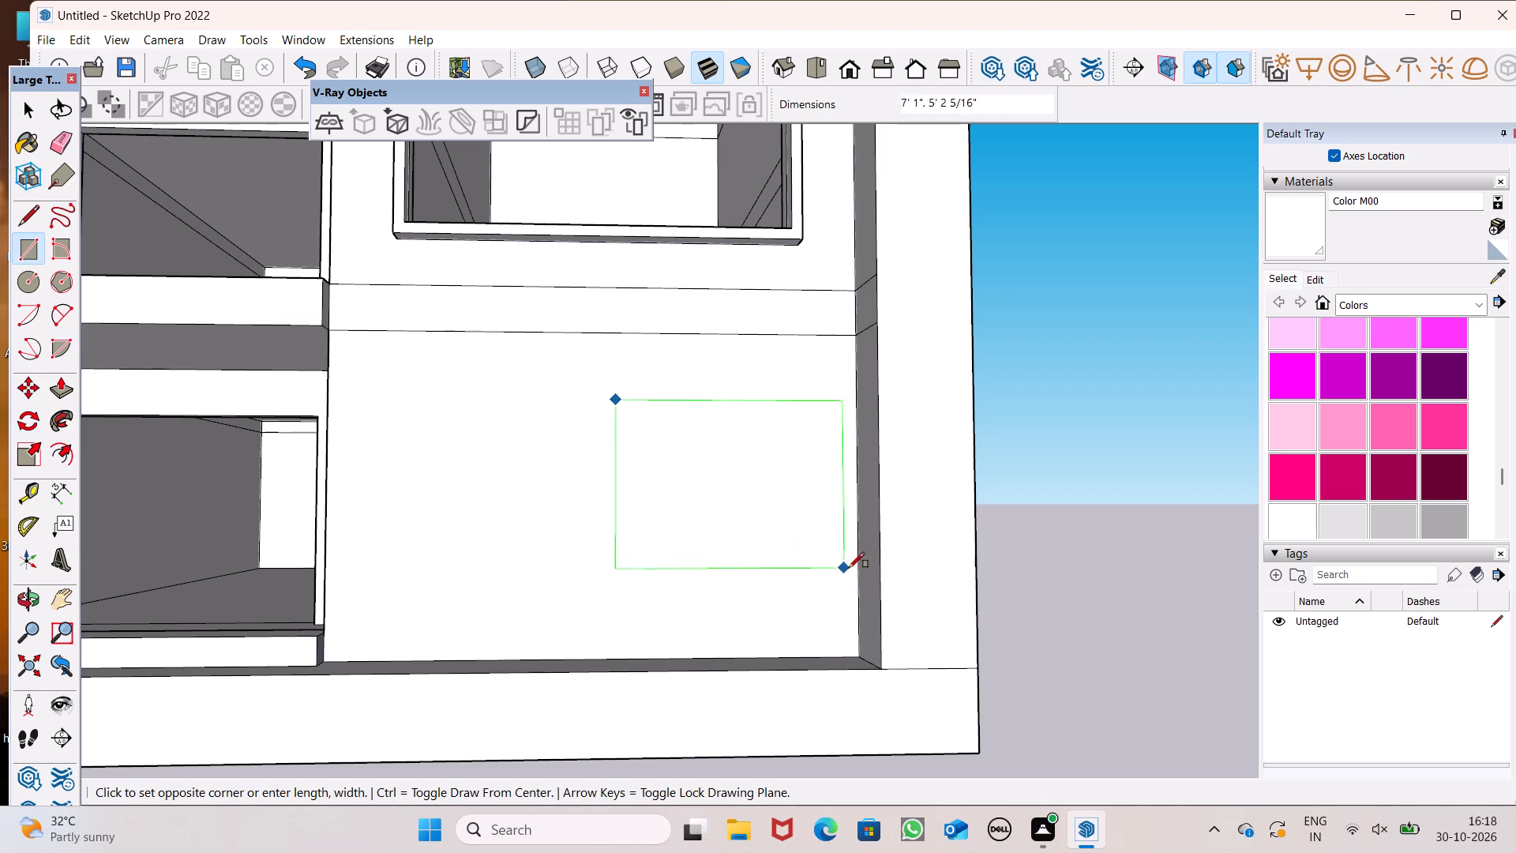
{"action": "left_click", "coordinate": [855, 581]}
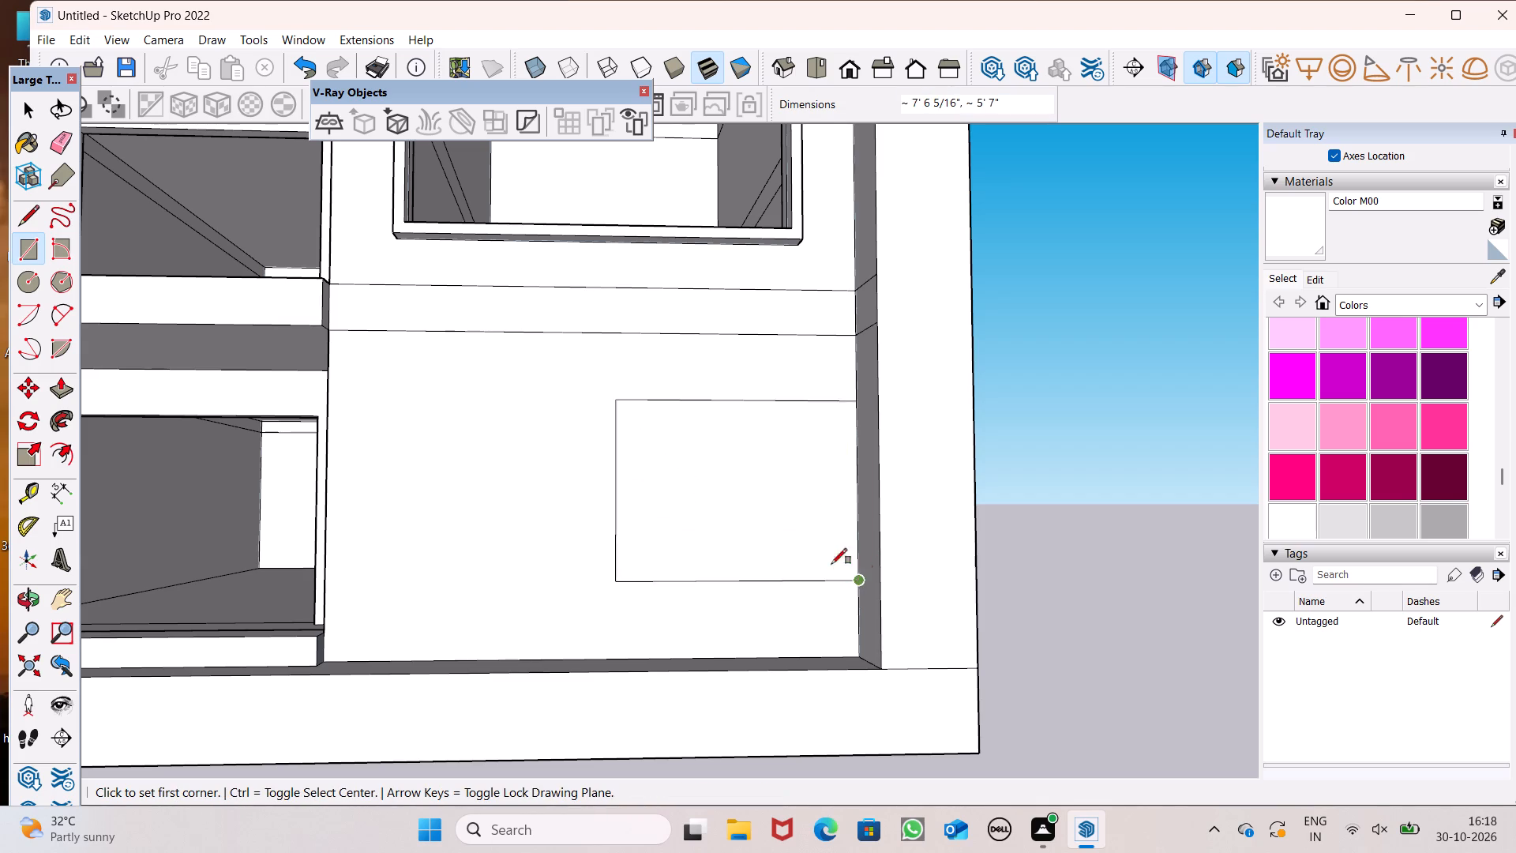
{"action": "scroll", "coordinate": [682, 469], "scroll_direction": "down", "scroll_amount": 6}
{"action": "middle_click_drag", "start_coordinate": [688, 499], "coordinate": [672, 558]}
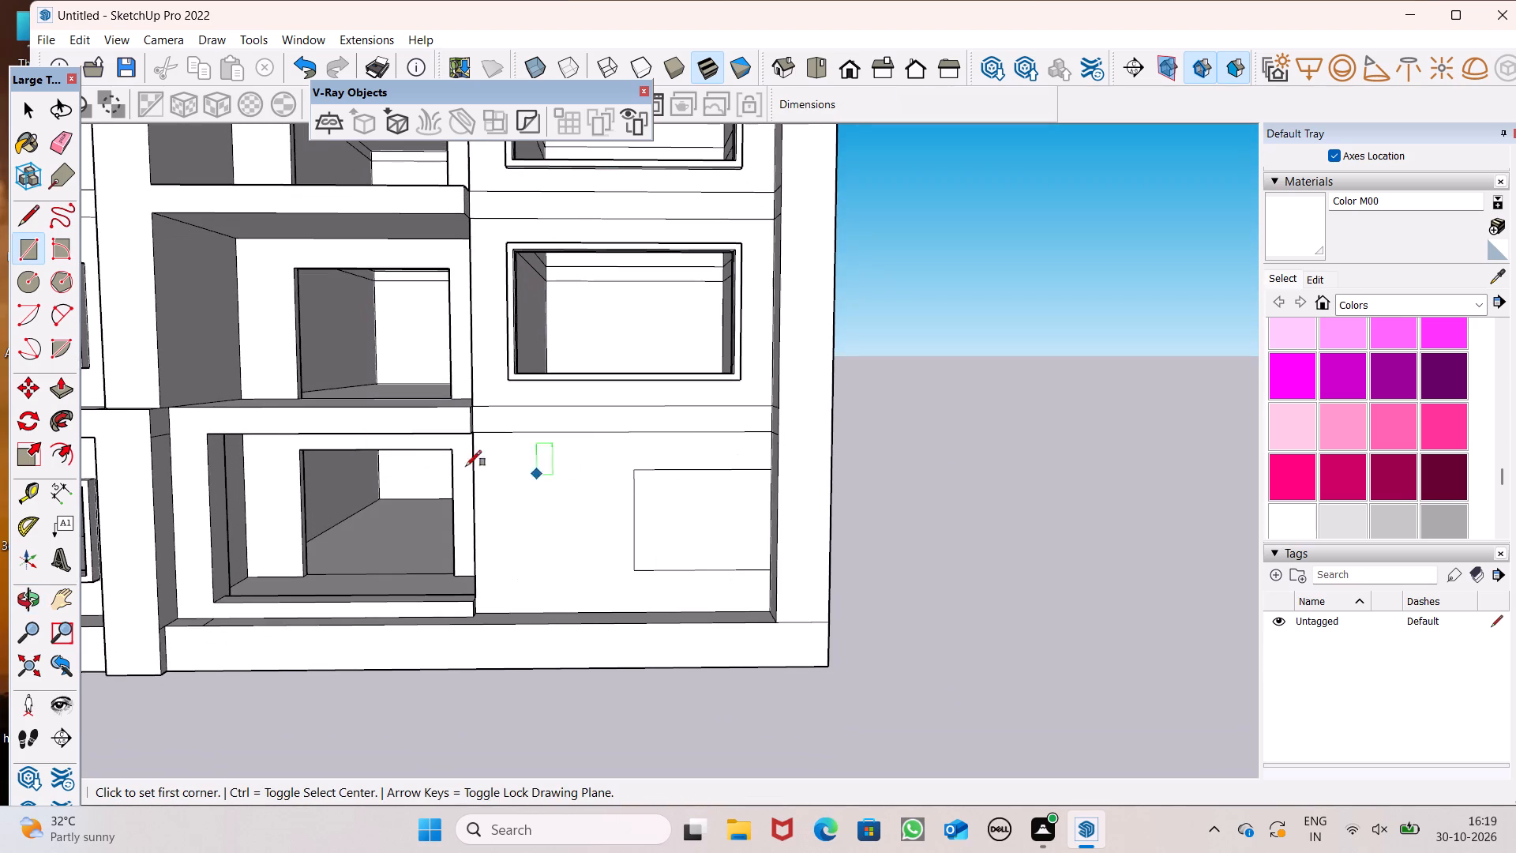
Push/Pull the rectangle on the ground-storey wall below the wide windows back 9" to cut an opening through the wall.
{"action": "left_click", "coordinate": [51, 392]}
{"action": "middle_click_drag", "start_coordinate": [877, 659], "coordinate": [760, 652]}
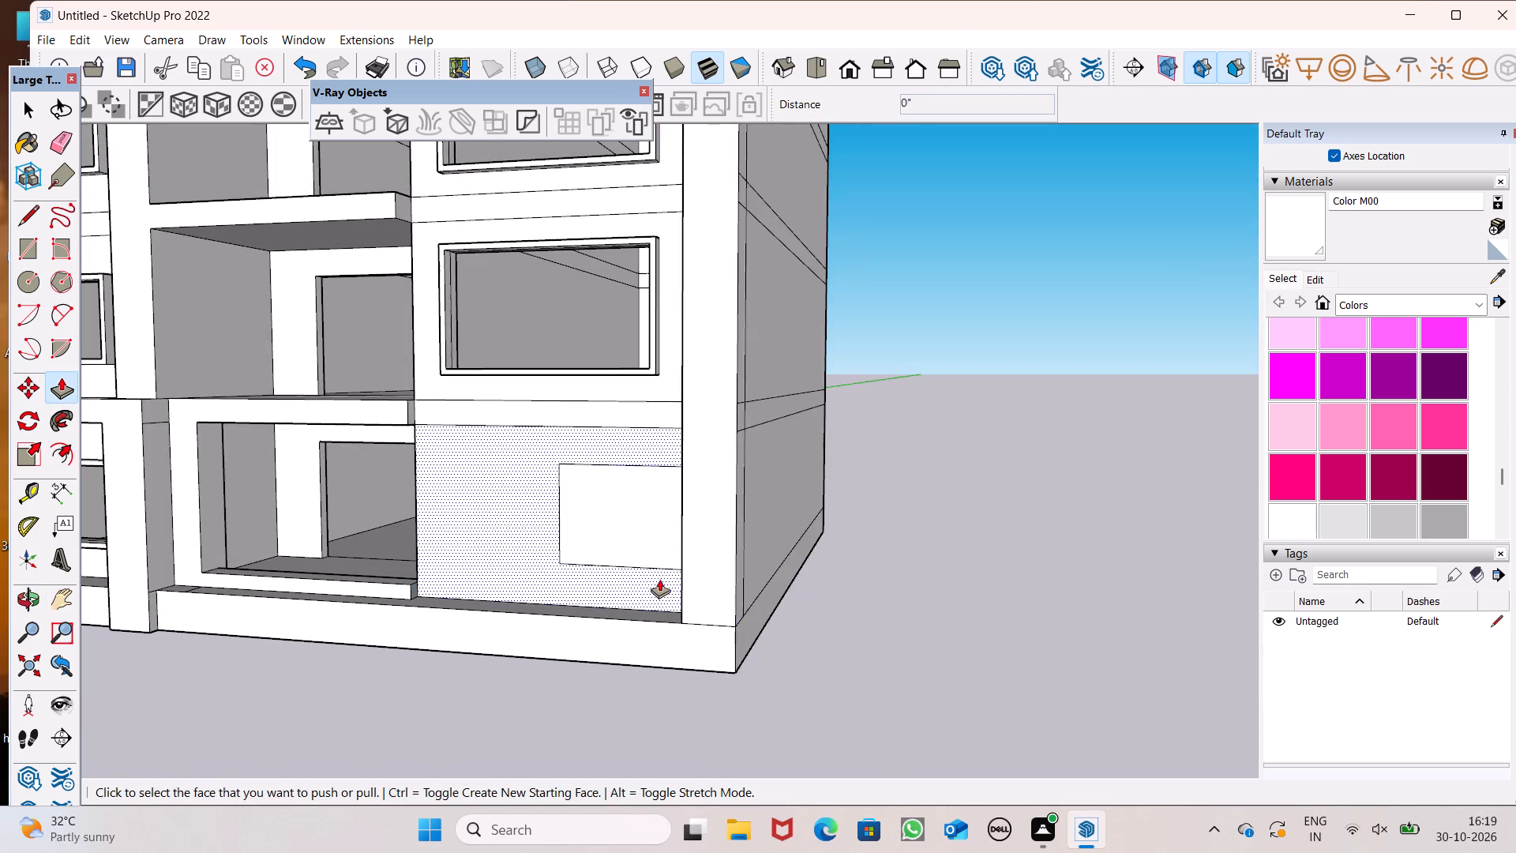
{"action": "middle_click_drag", "start_coordinate": [659, 578], "coordinate": [686, 650]}
{"action": "scroll", "coordinate": [666, 611], "scroll_direction": "up", "scroll_amount": 5}
{"action": "left_click_drag", "start_coordinate": [582, 609], "coordinate": [595, 596]}
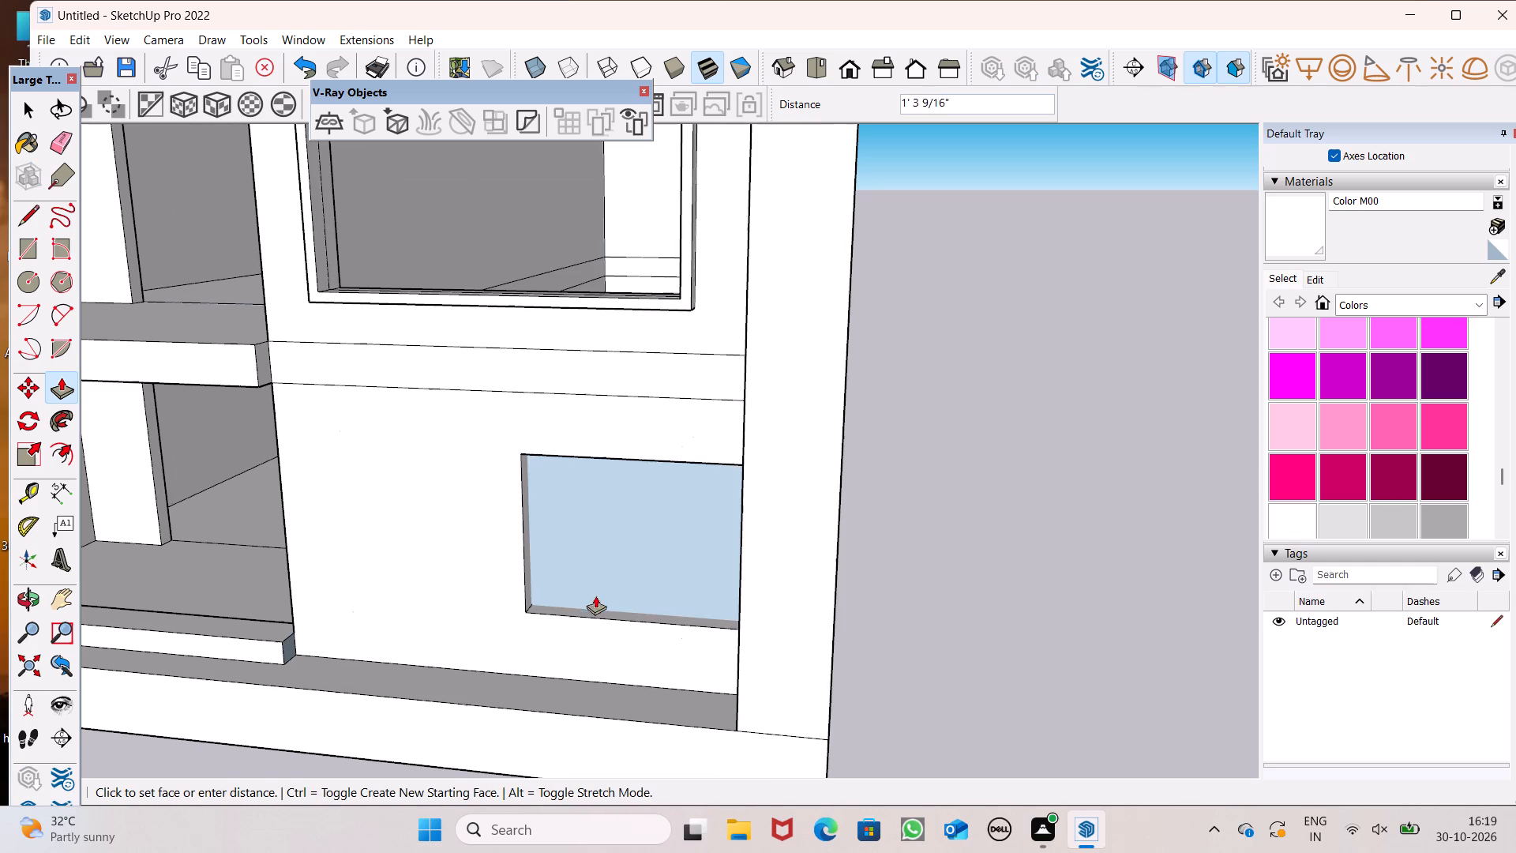
{"action": "left_click_drag", "start_coordinate": [595, 596], "coordinate": [644, 583]}
{"action": "scroll", "coordinate": [630, 579], "scroll_direction": "down", "scroll_amount": 5}
{"action": "middle_click_drag", "start_coordinate": [631, 588], "coordinate": [758, 514]}
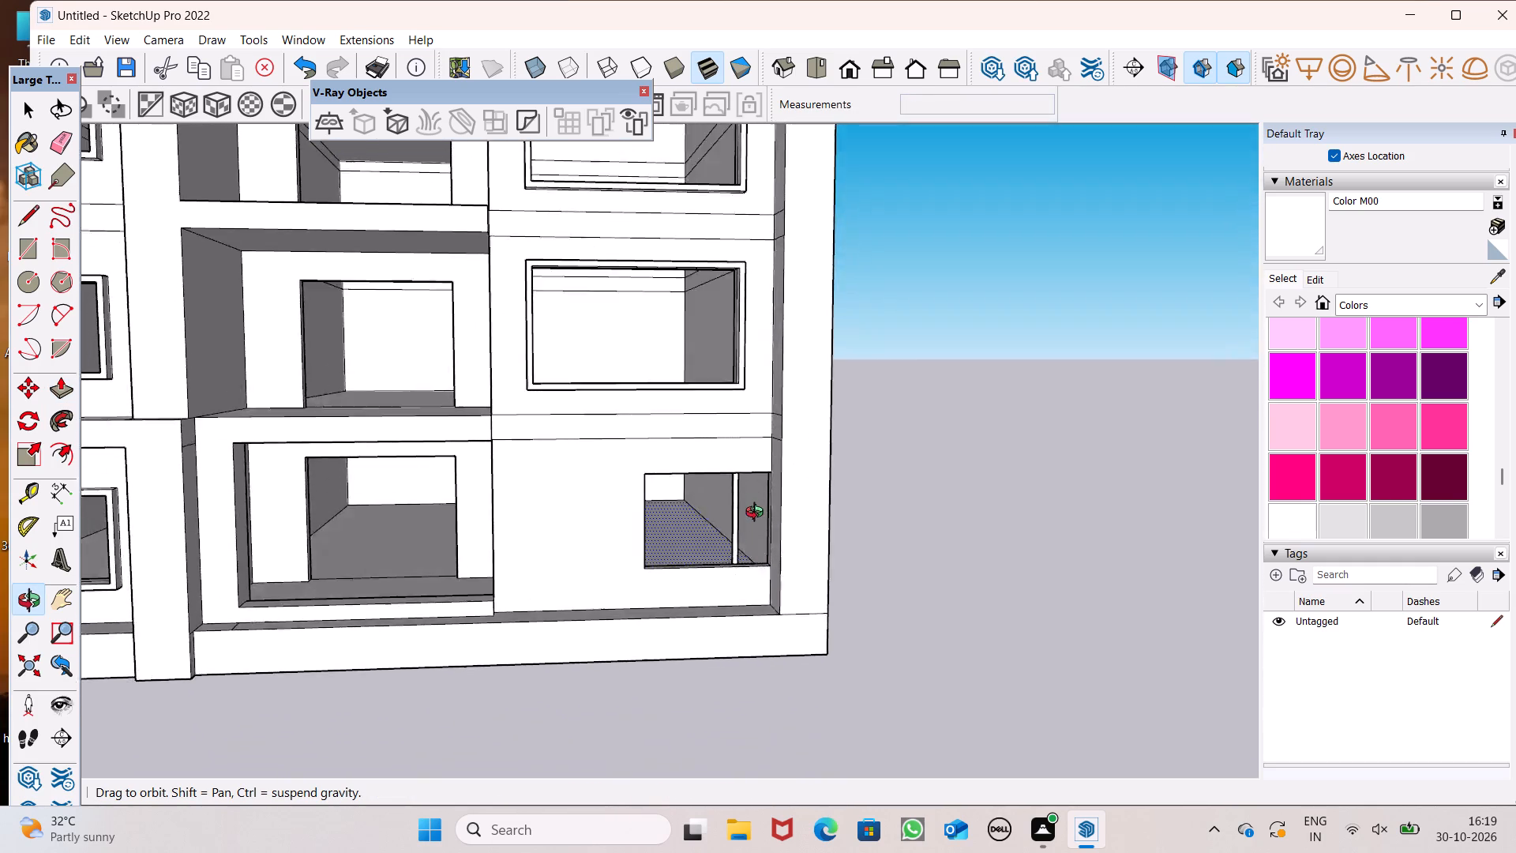
{"action": "middle_click_drag", "start_coordinate": [758, 514], "coordinate": [901, 571]}
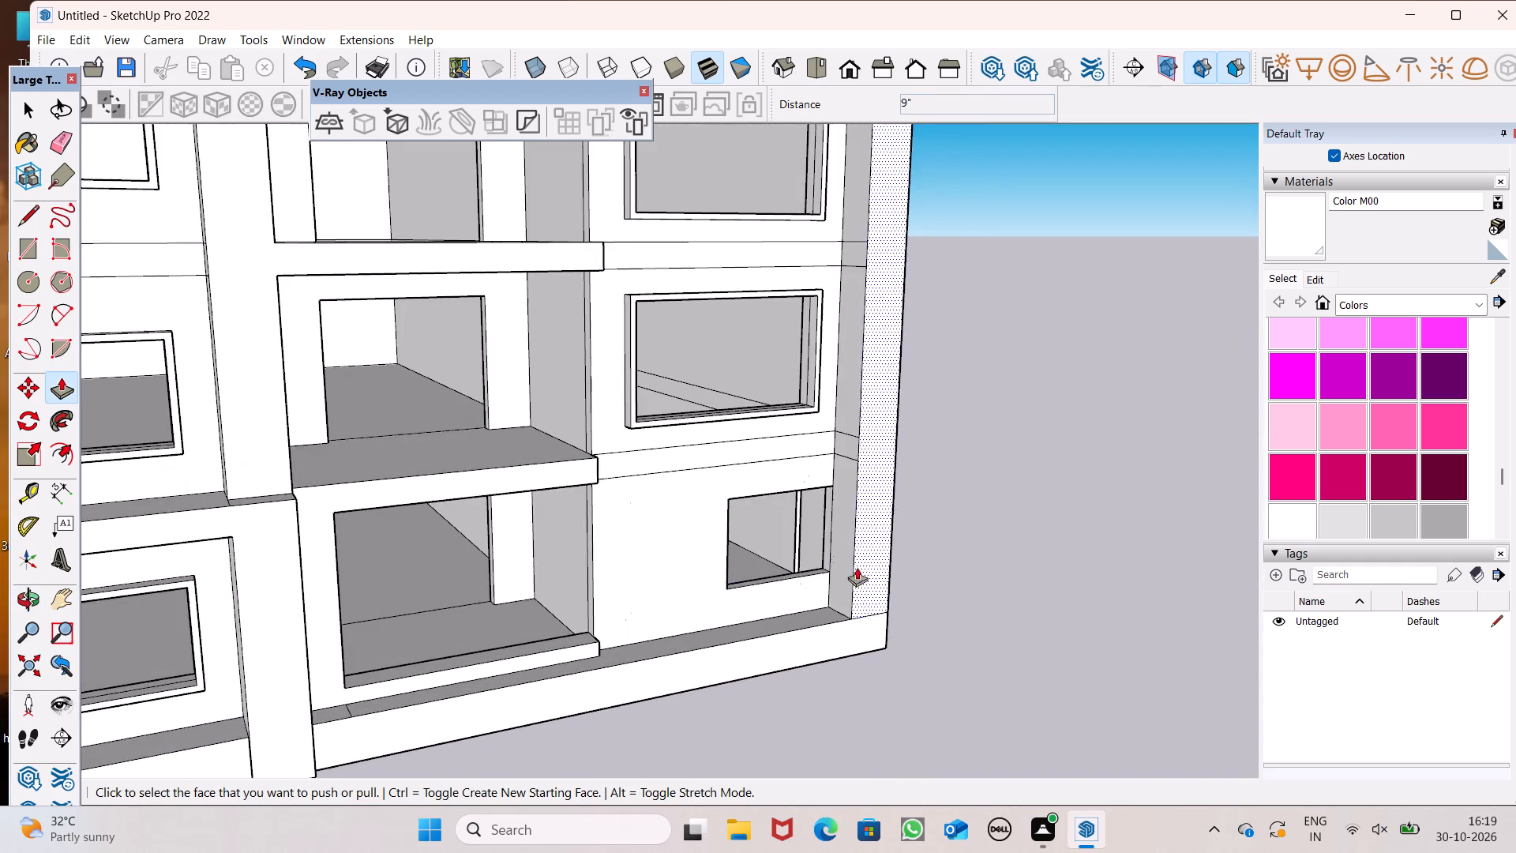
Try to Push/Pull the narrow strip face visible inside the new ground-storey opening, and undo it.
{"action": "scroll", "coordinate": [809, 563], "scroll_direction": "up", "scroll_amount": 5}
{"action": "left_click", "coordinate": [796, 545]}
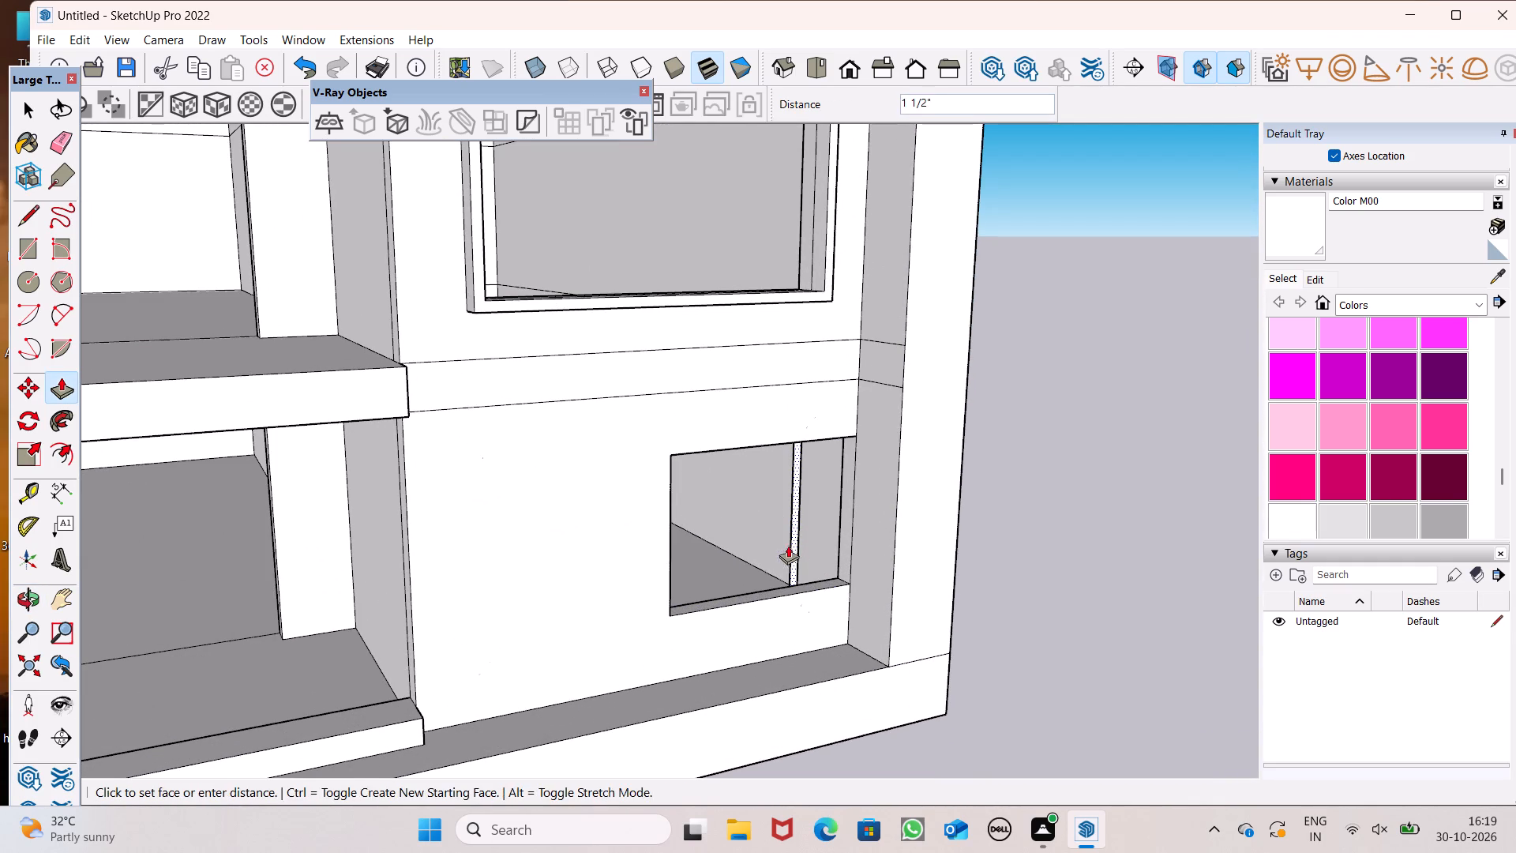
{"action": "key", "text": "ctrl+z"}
Push/Pull the sill face of the new ground-storey opening up about 8".
{"action": "middle_click_drag", "start_coordinate": [772, 584], "coordinate": [739, 607]}
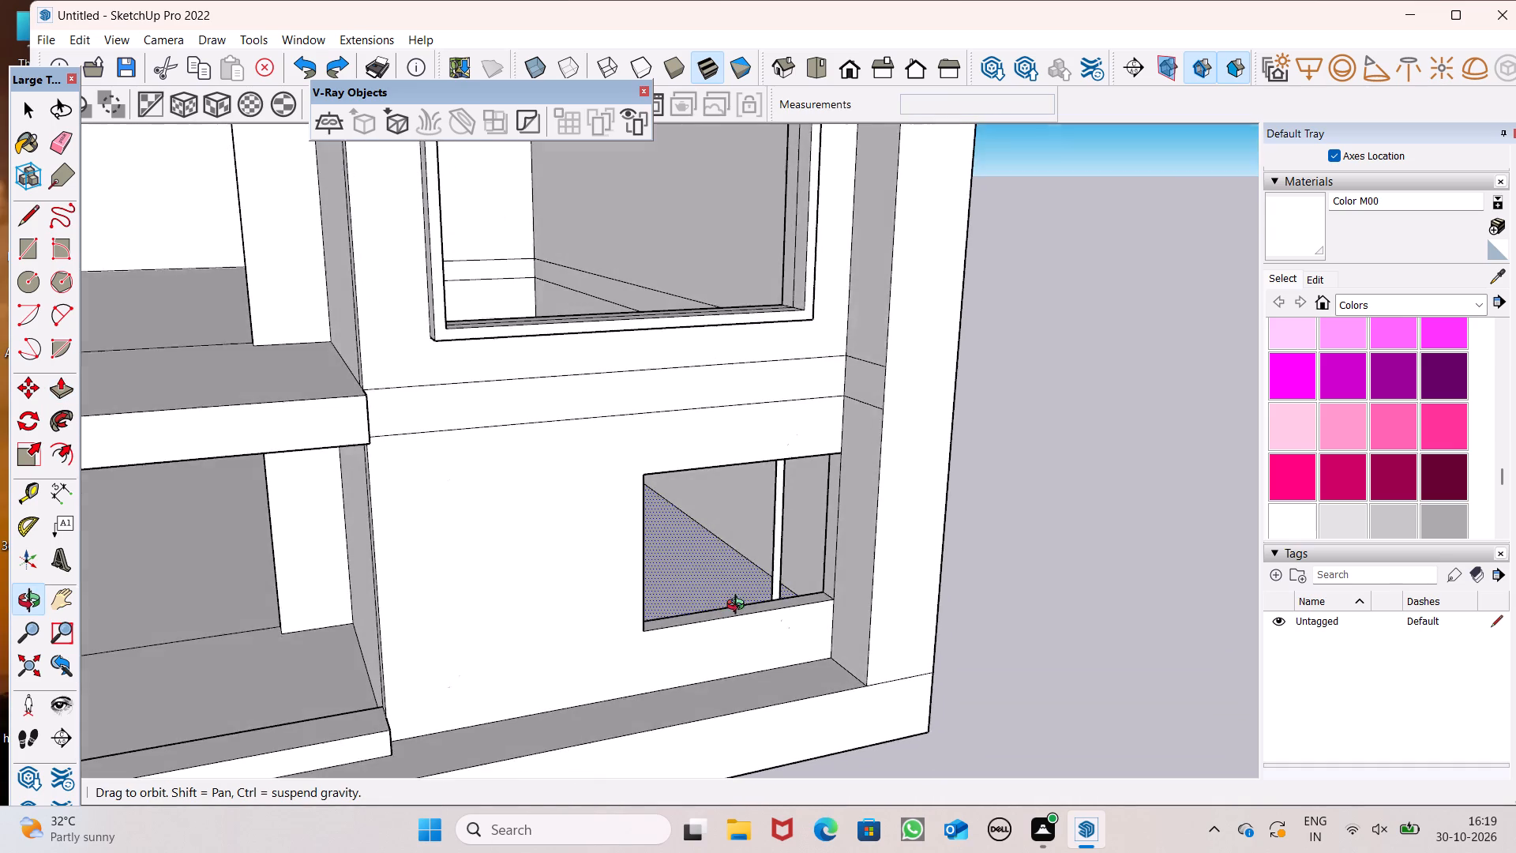
{"action": "middle_click_drag", "start_coordinate": [739, 607], "coordinate": [694, 524]}
{"action": "scroll", "coordinate": [782, 498], "scroll_direction": "down", "scroll_amount": 4}
{"action": "middle_click_drag", "start_coordinate": [771, 532], "coordinate": [759, 551]}
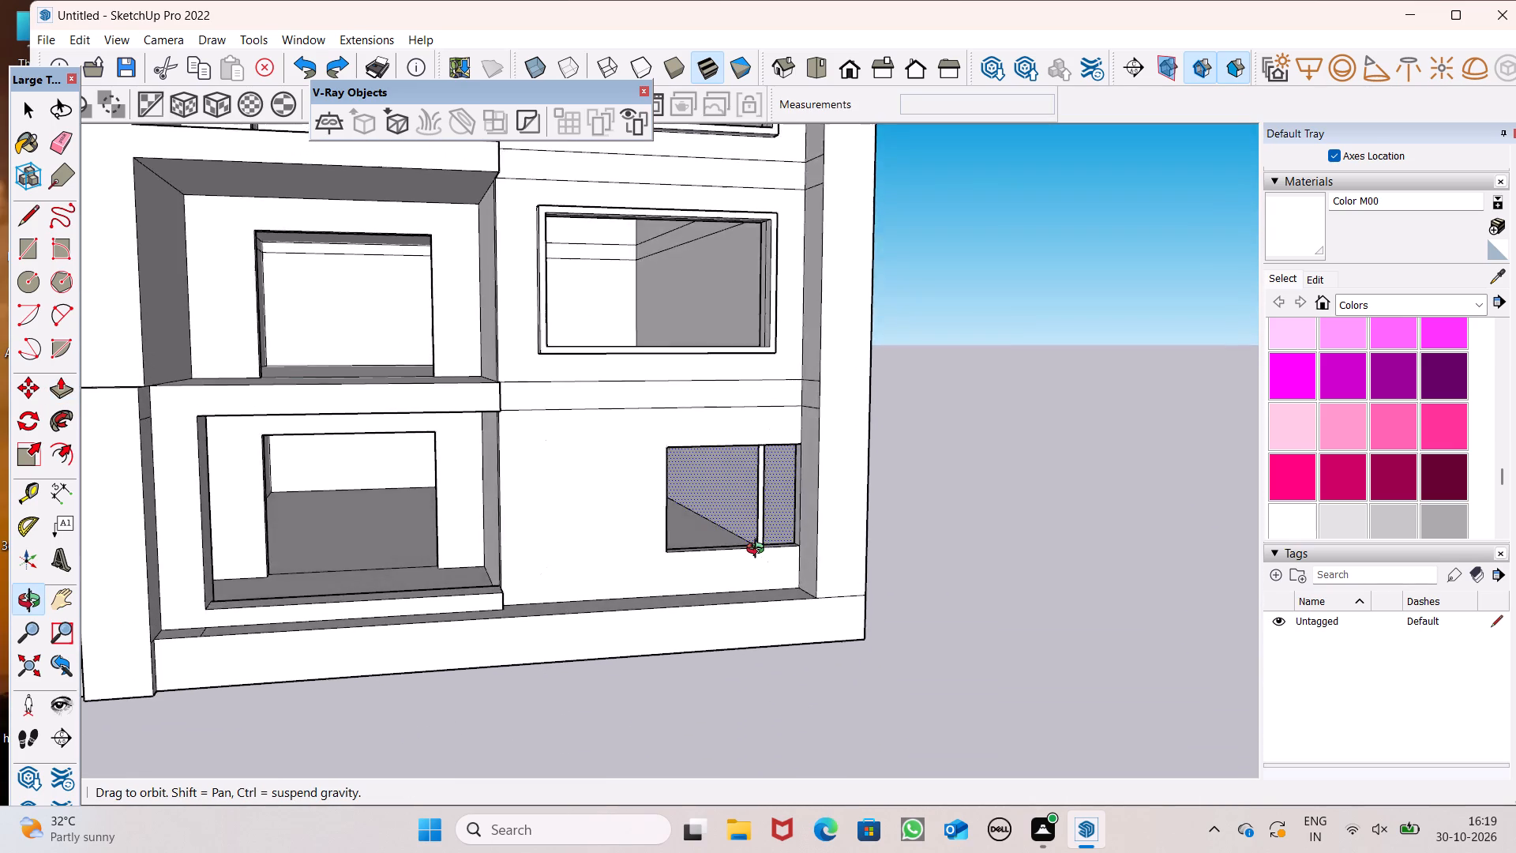
{"action": "middle_click_drag", "start_coordinate": [759, 551], "coordinate": [727, 559]}
{"action": "scroll", "coordinate": [701, 546], "scroll_direction": "up", "scroll_amount": 2}
{"action": "middle_click_drag", "start_coordinate": [700, 551], "coordinate": [677, 592]}
{"action": "scroll", "coordinate": [677, 593], "scroll_direction": "up", "scroll_amount": 6}
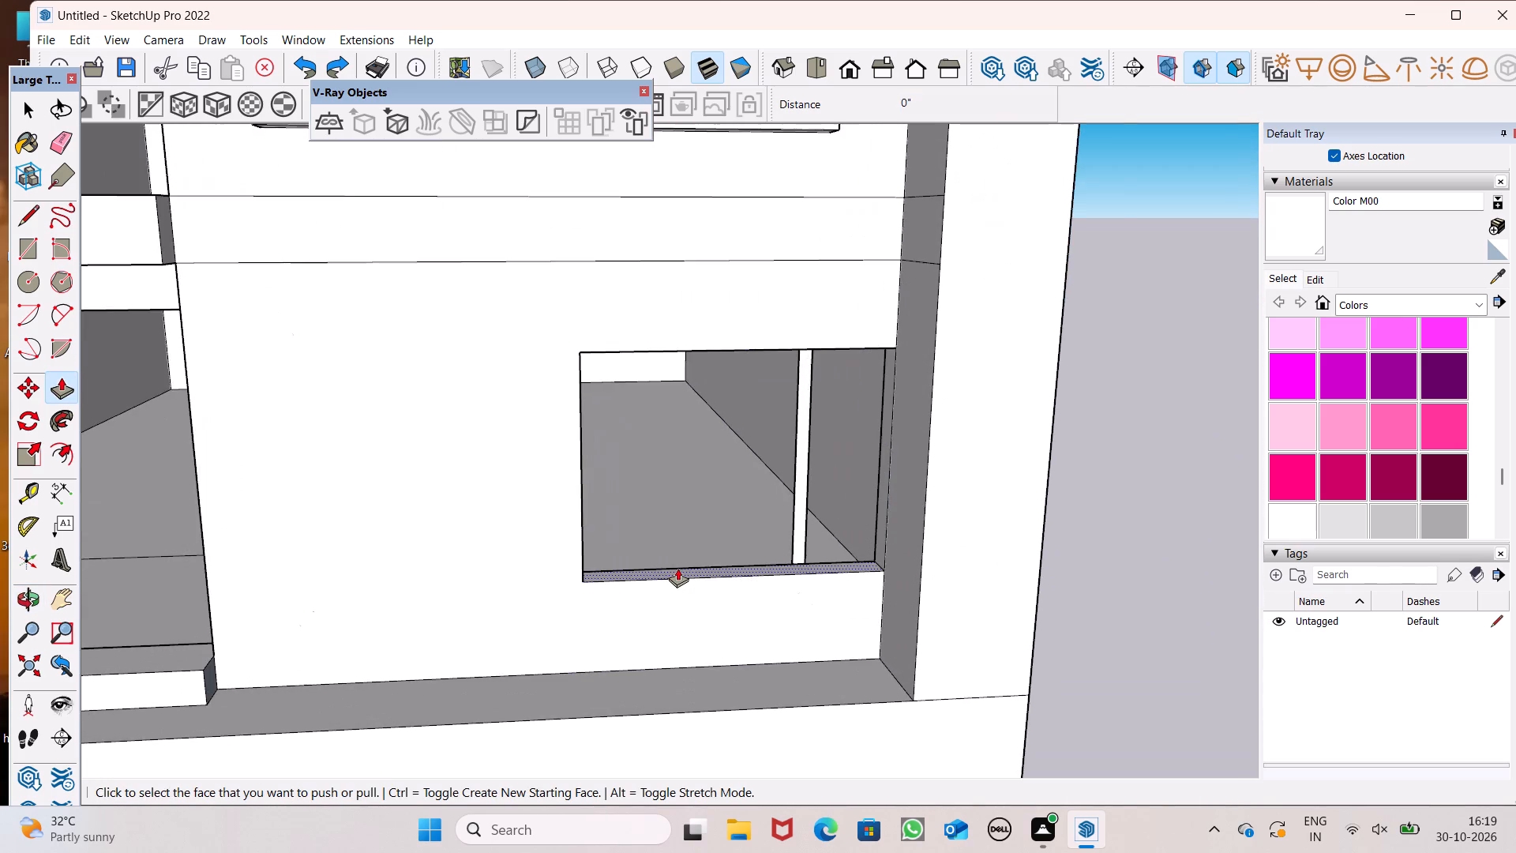
{"action": "left_click_drag", "start_coordinate": [675, 575], "coordinate": [674, 572]}
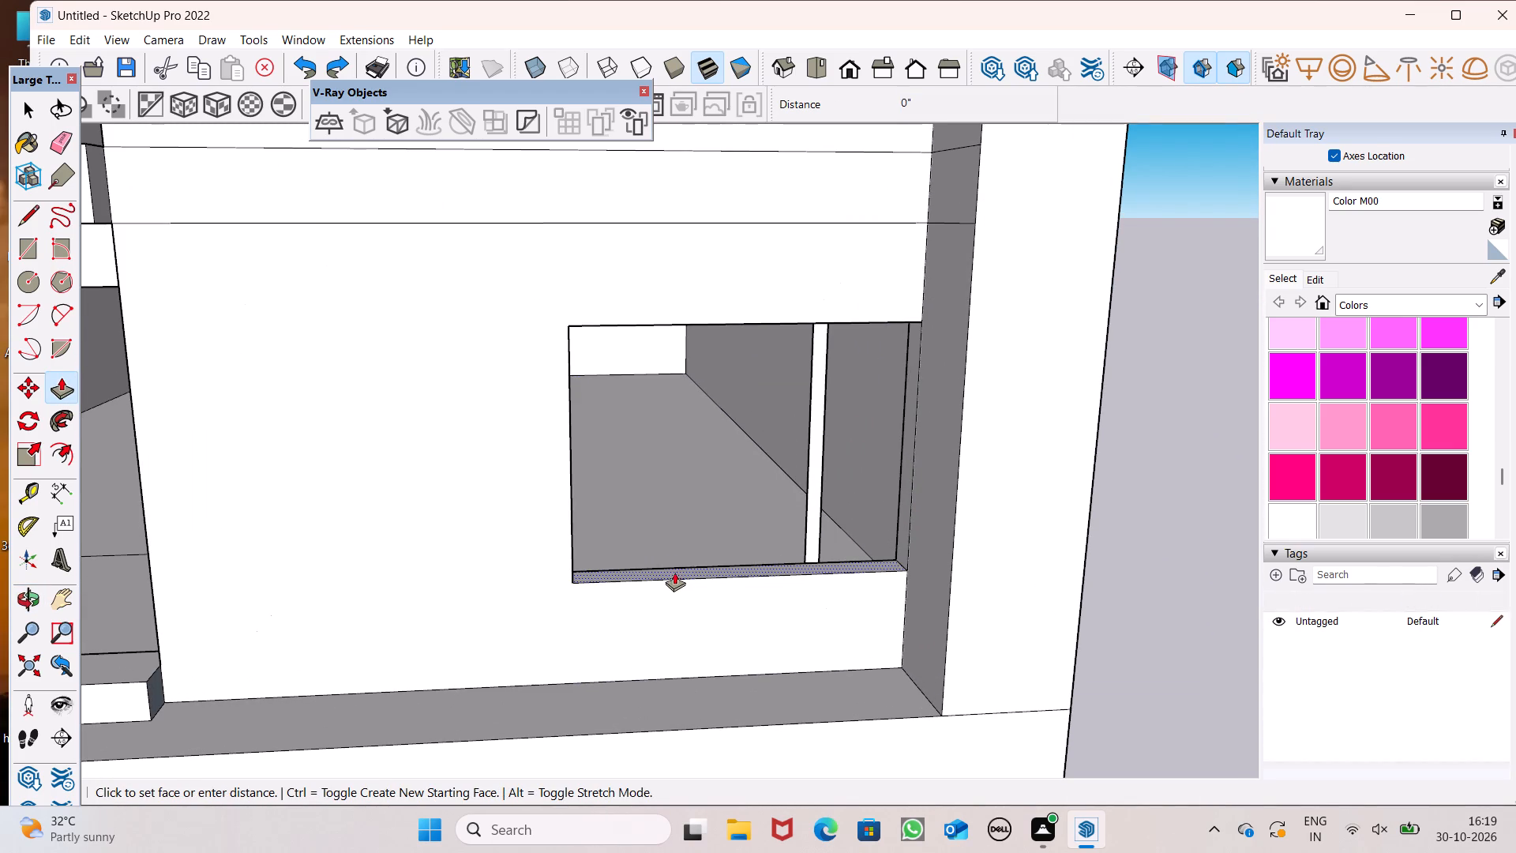
{"action": "left_click_drag", "start_coordinate": [674, 572], "coordinate": [674, 546]}
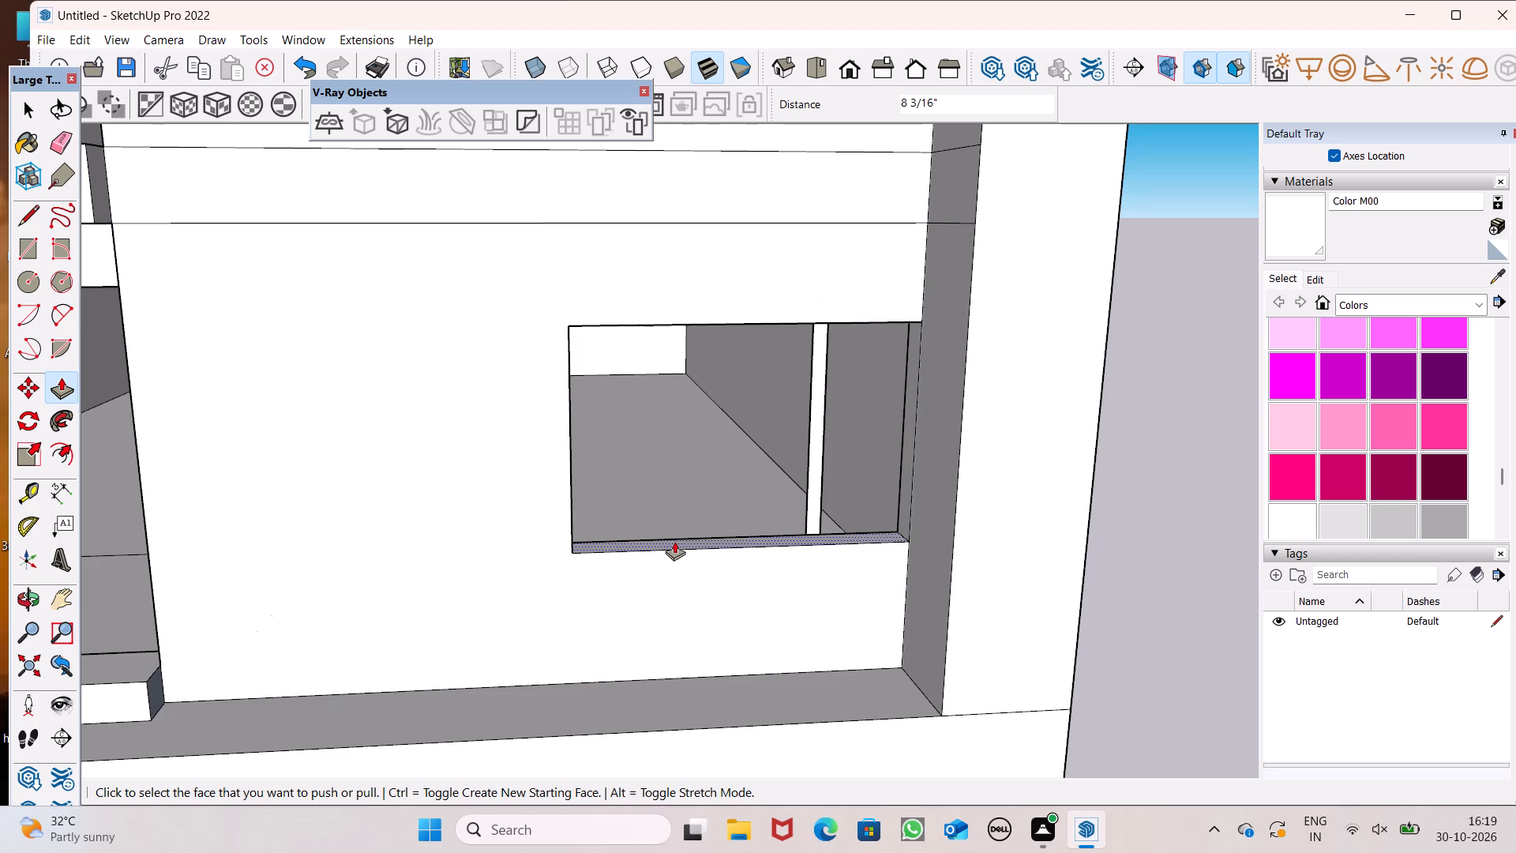
{"action": "left_click_drag", "start_coordinate": [668, 542], "coordinate": [669, 551]}
{"action": "scroll", "coordinate": [653, 534], "scroll_direction": "down", "scroll_amount": 3}
Erase the near side and top edges of the stray double frame outline on the inner face of the ground-storey wall.
{"action": "key", "text": "space"}
{"action": "middle_click_drag", "start_coordinate": [673, 553], "coordinate": [1259, 599]}
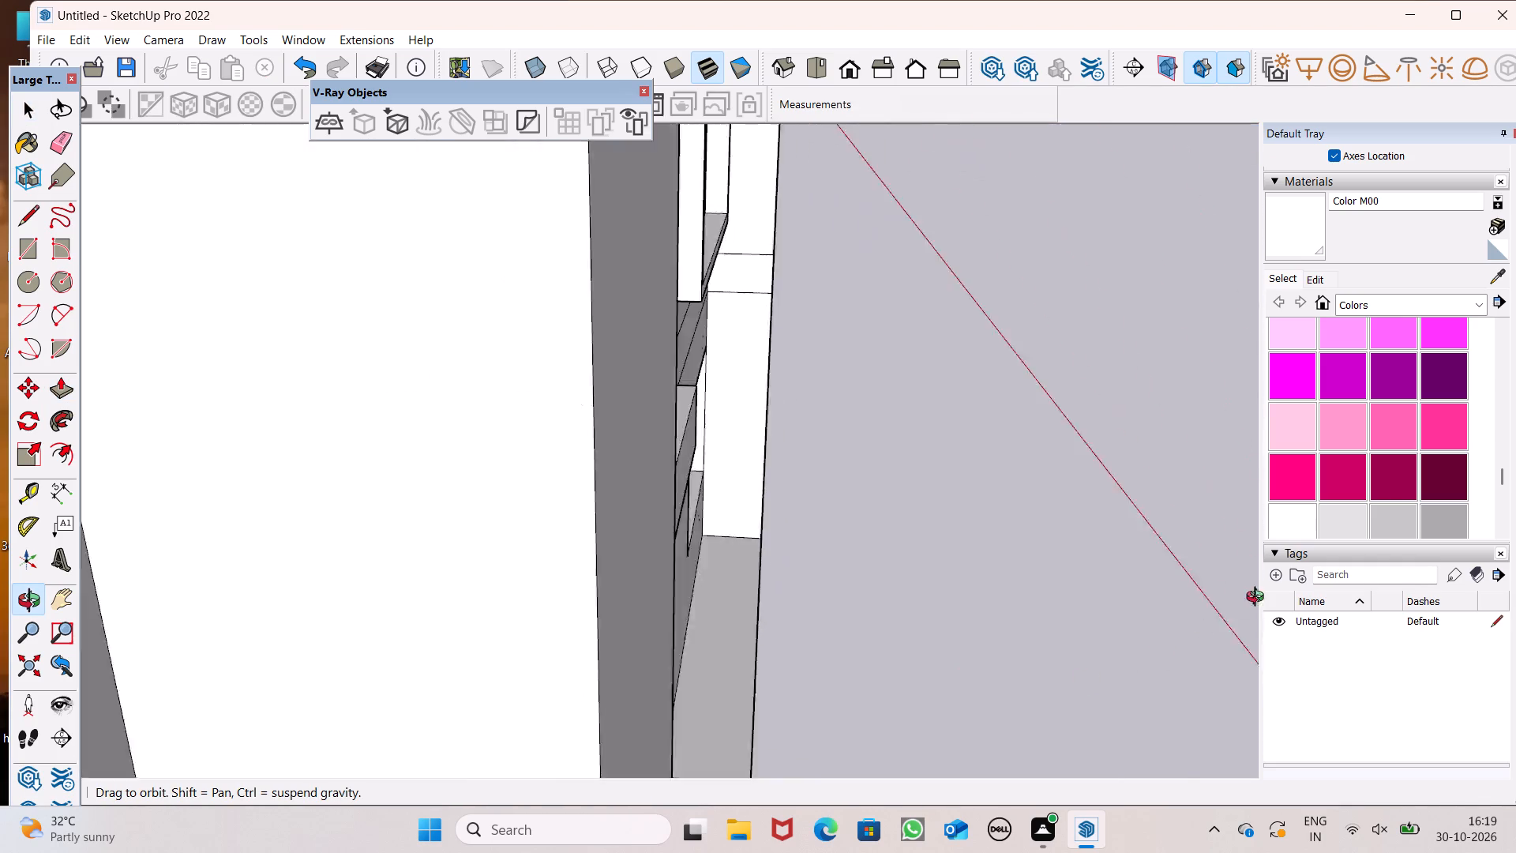
{"action": "middle_click_drag", "start_coordinate": [1259, 599], "coordinate": [1057, 415]}
{"action": "scroll", "coordinate": [606, 516], "scroll_direction": "up", "scroll_amount": 2}
{"action": "scroll", "coordinate": [603, 532], "scroll_direction": "down", "scroll_amount": 12}
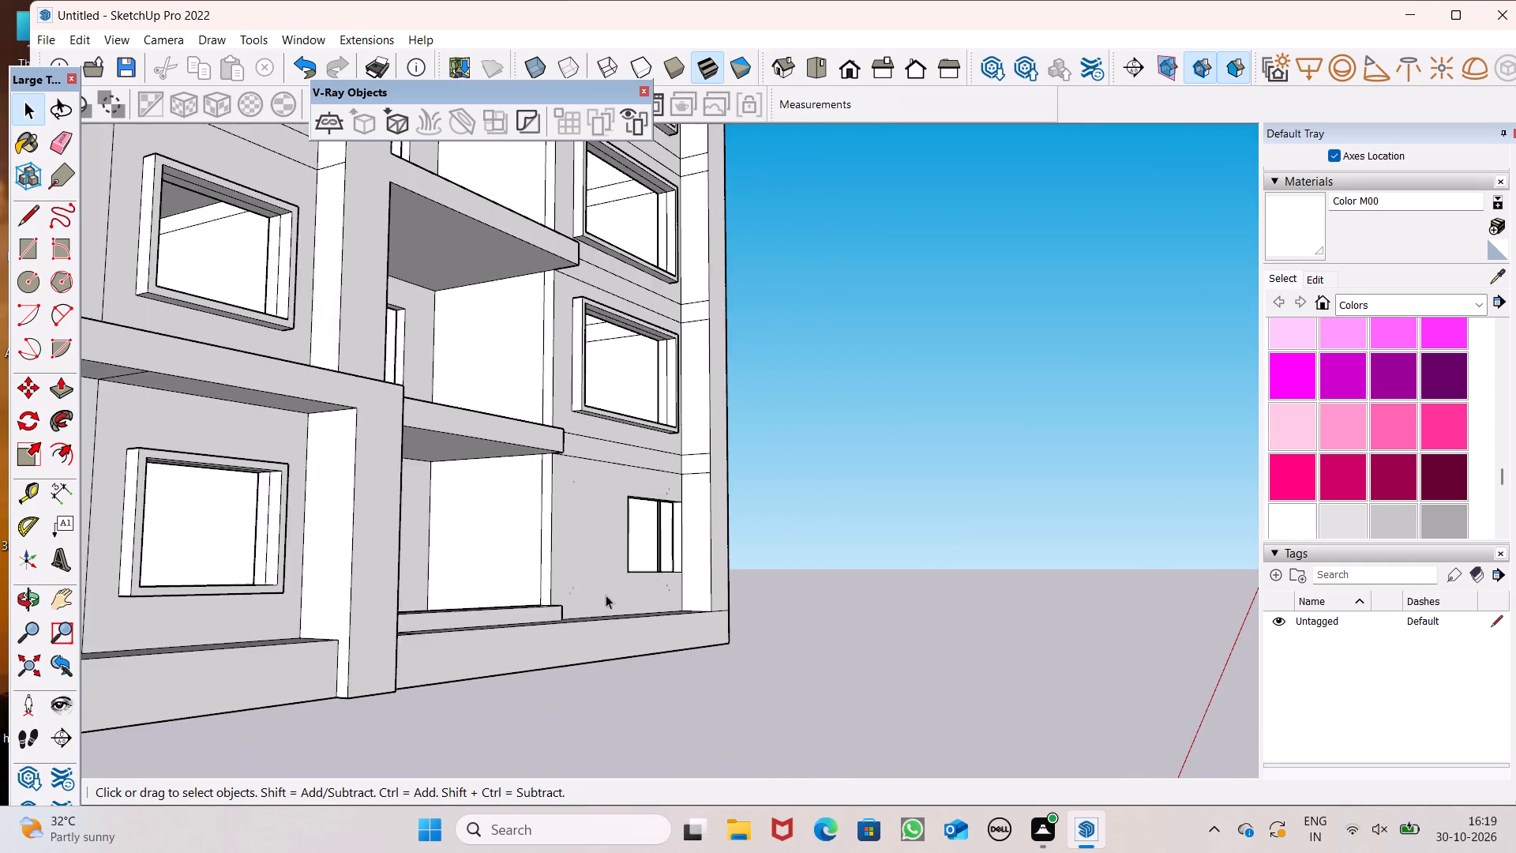
{"action": "middle_click_drag", "start_coordinate": [681, 588], "coordinate": [414, 852]}
{"action": "scroll", "coordinate": [550, 502], "scroll_direction": "down", "scroll_amount": 3}
{"action": "middle_click_drag", "start_coordinate": [752, 472], "coordinate": [0, 607]}
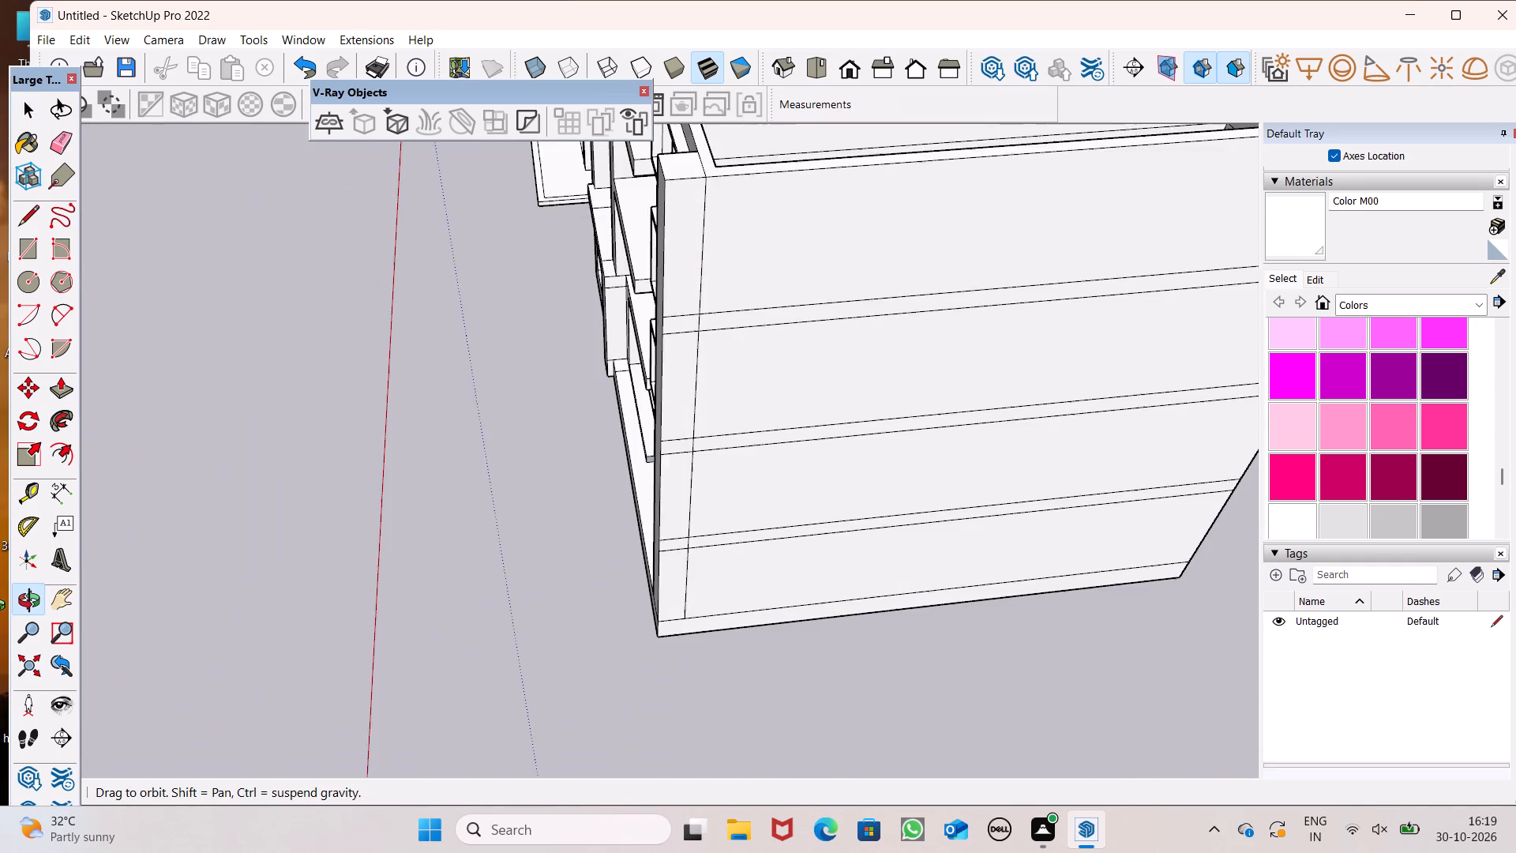
{"action": "middle_click_drag", "start_coordinate": [0, 607], "coordinate": [0, 607]}
{"action": "middle_click_drag", "start_coordinate": [894, 455], "coordinate": [268, 479]}
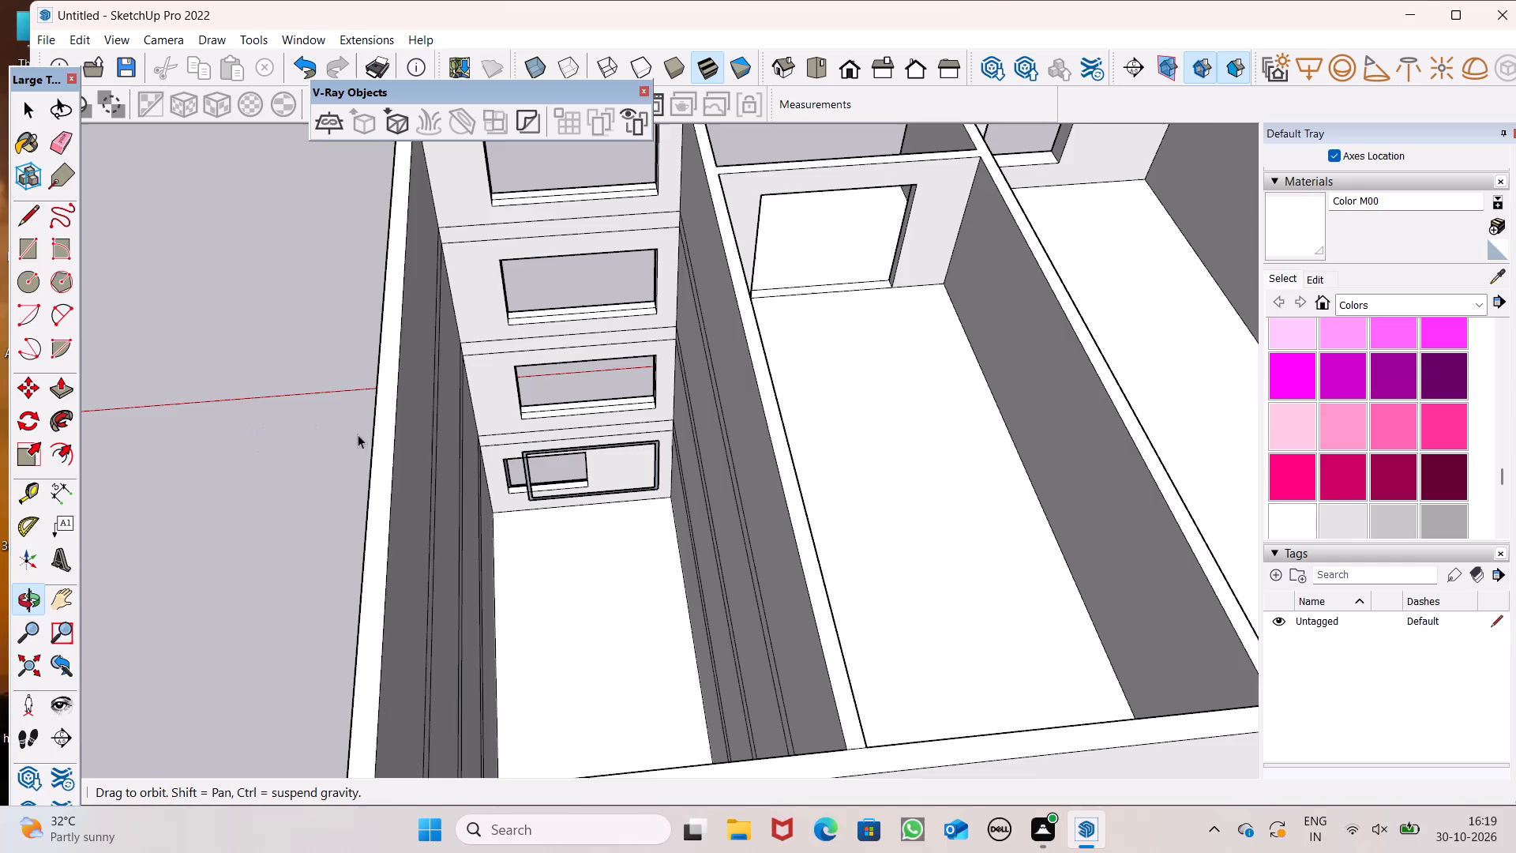
{"action": "scroll", "coordinate": [437, 449], "scroll_direction": "up", "scroll_amount": 8}
{"action": "scroll", "coordinate": [603, 426], "scroll_direction": "down", "scroll_amount": 4}
{"action": "middle_click_drag", "start_coordinate": [612, 468], "coordinate": [1137, 437]}
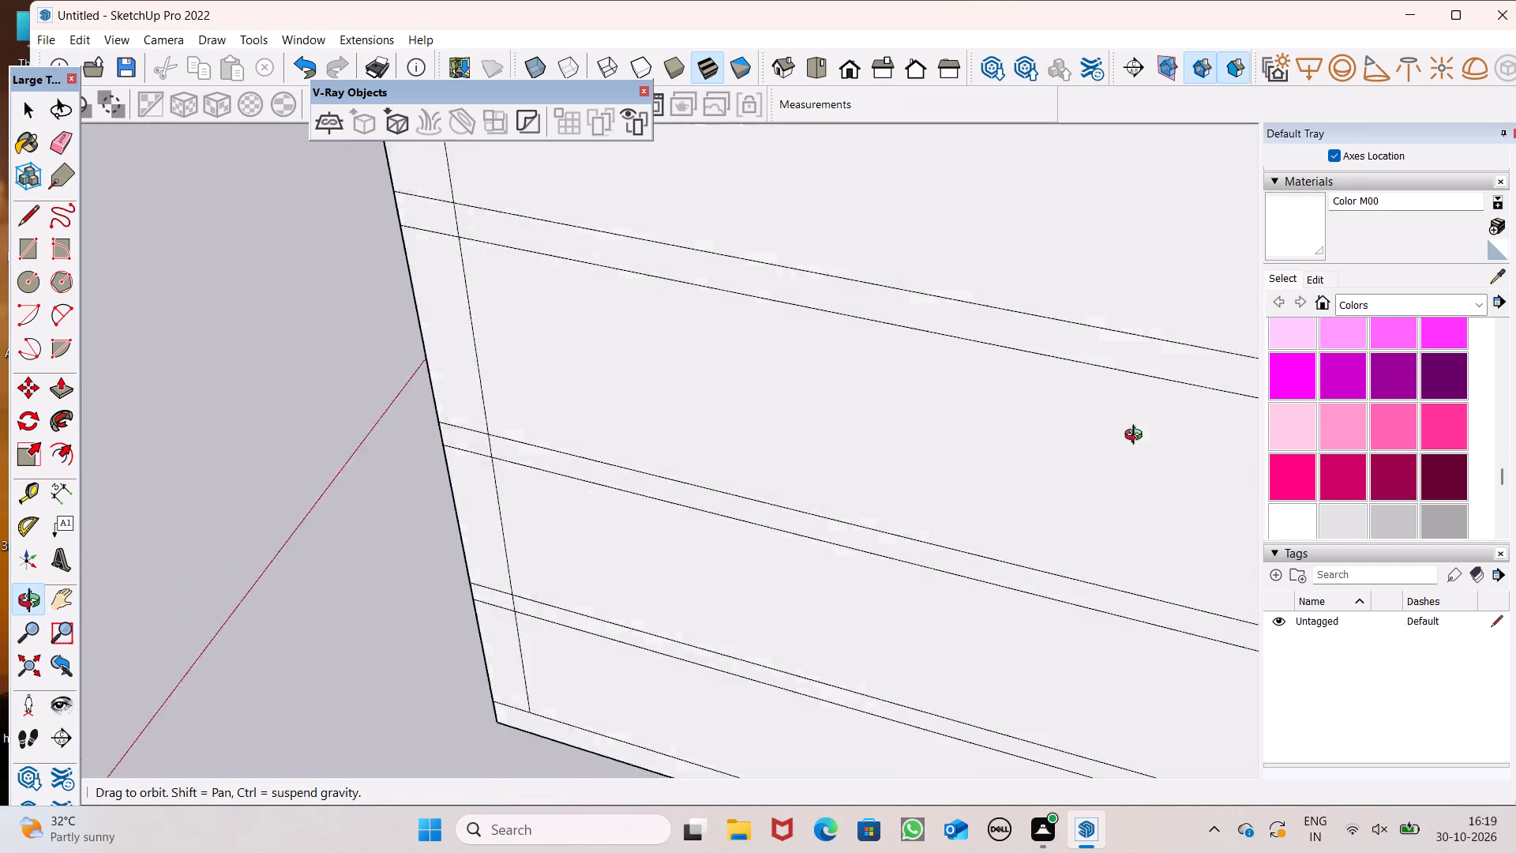
{"action": "middle_click_drag", "start_coordinate": [1137, 437], "coordinate": [568, 407]}
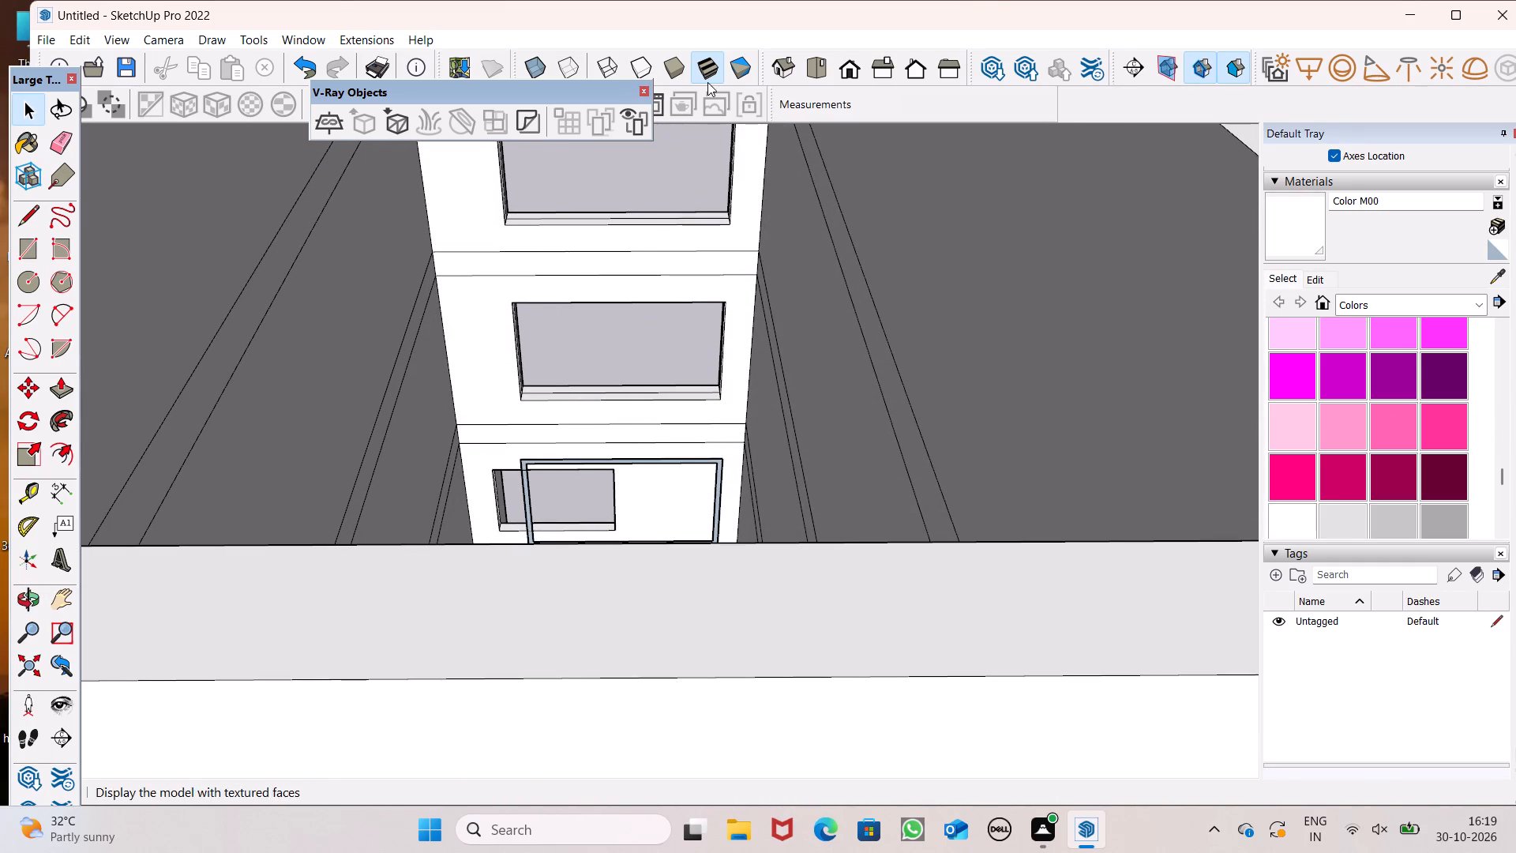
{"action": "left_click", "coordinate": [66, 148]}
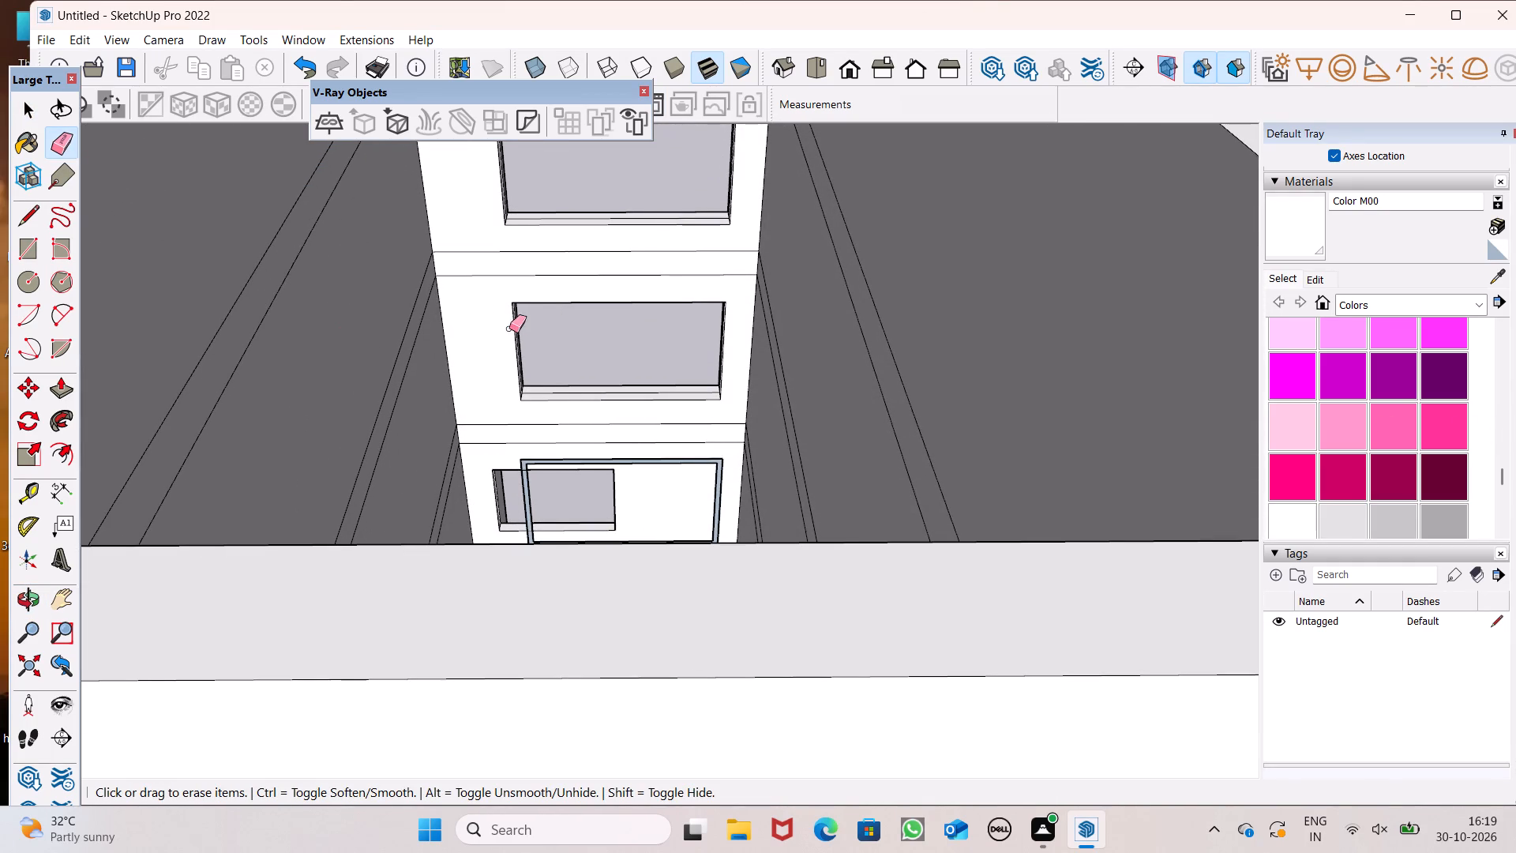
{"action": "scroll", "coordinate": [557, 404], "scroll_direction": "up", "scroll_amount": 8}
{"action": "scroll", "coordinate": [535, 557], "scroll_direction": "up", "scroll_amount": 3}
{"action": "left_click_drag", "start_coordinate": [484, 622], "coordinate": [459, 613]}
{"action": "left_click_drag", "start_coordinate": [516, 479], "coordinate": [521, 492]}
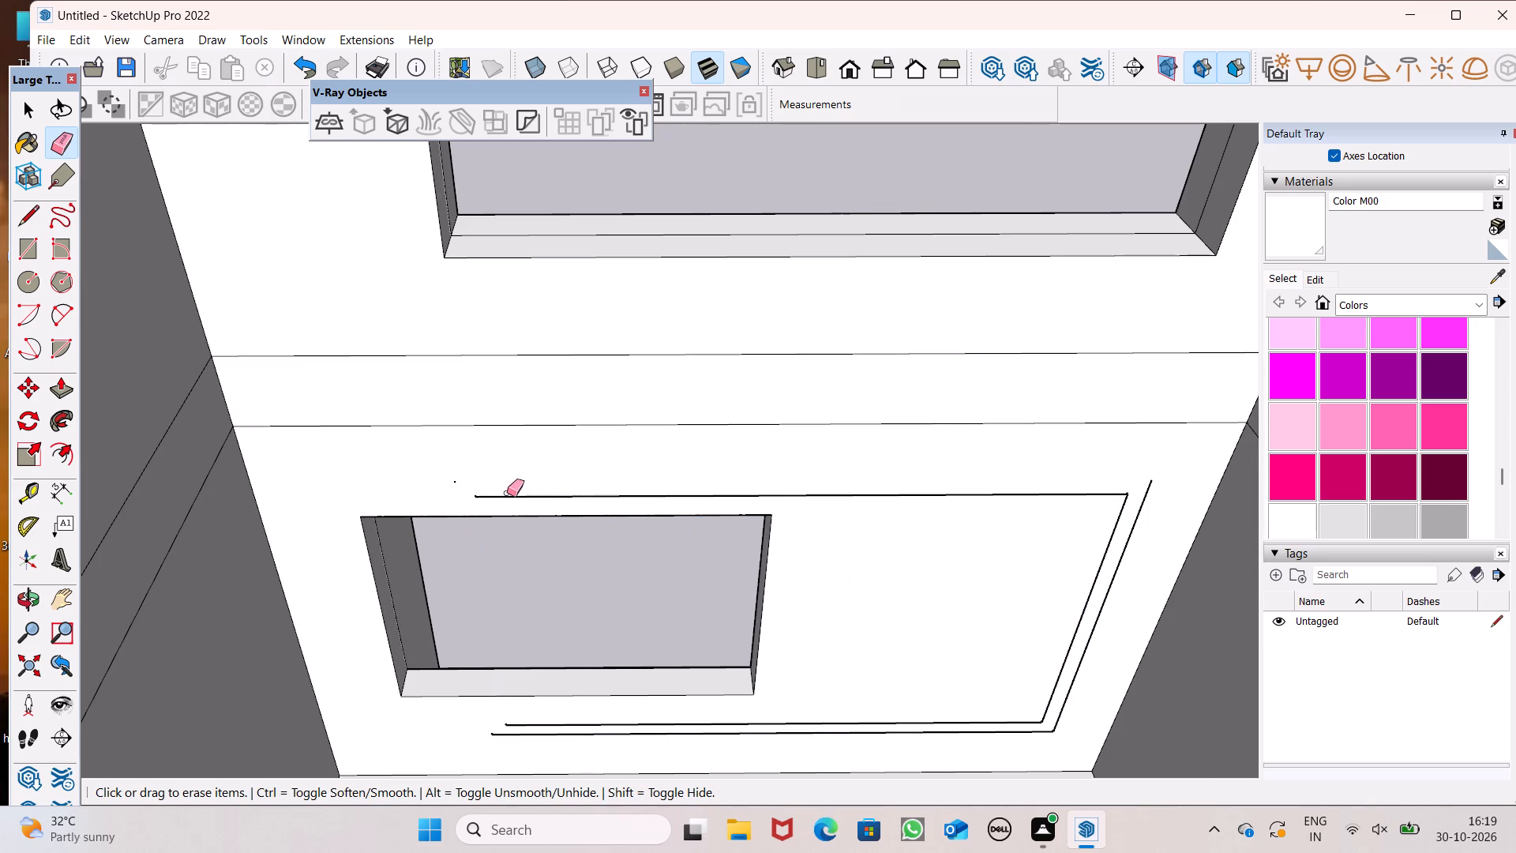
{"action": "left_click_drag", "start_coordinate": [496, 492], "coordinate": [476, 490]}
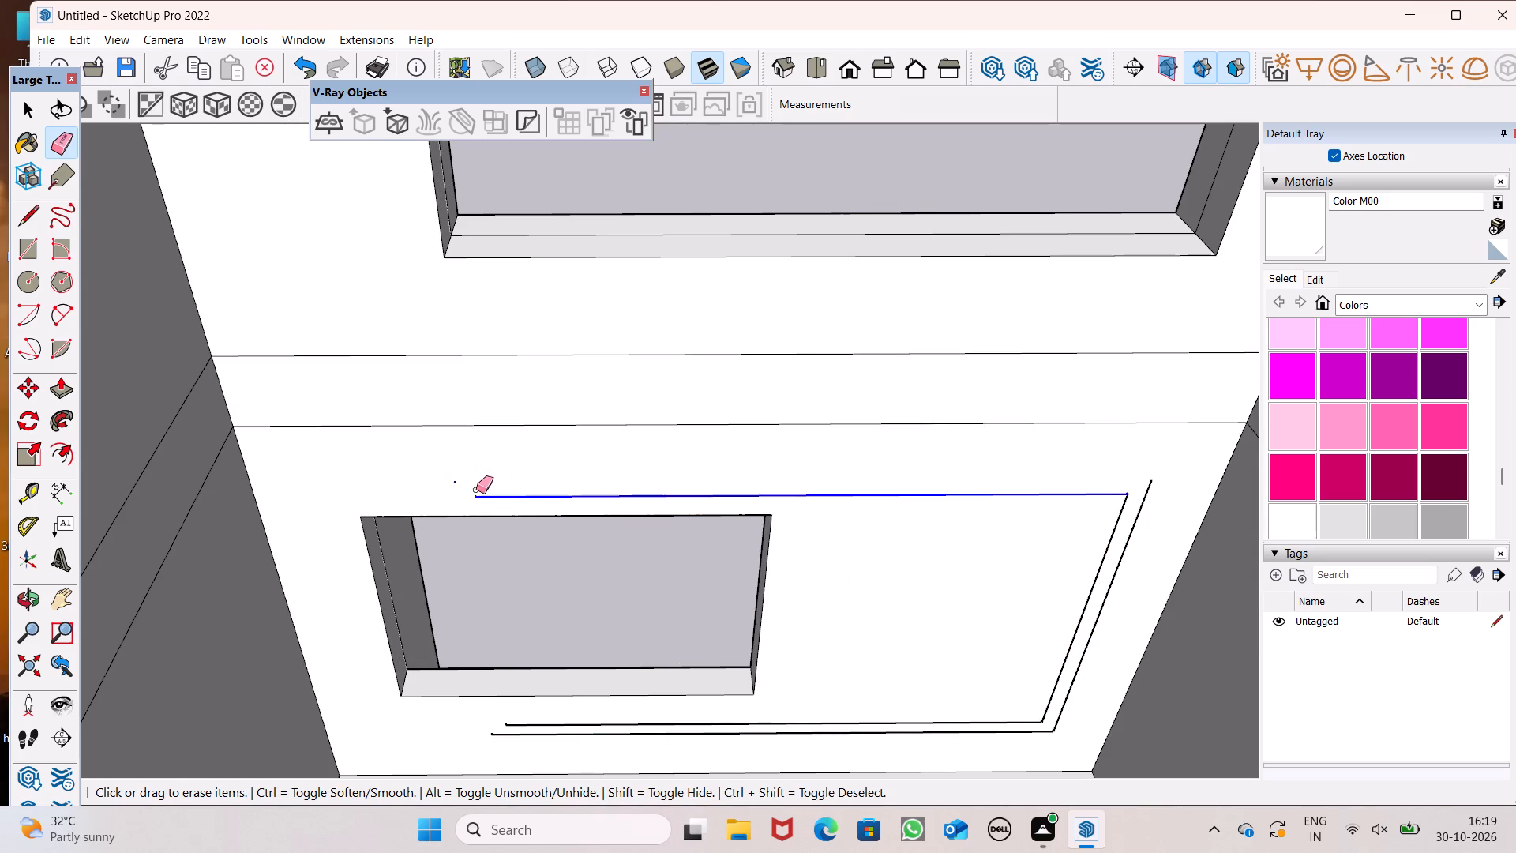
{"action": "left_click_drag", "start_coordinate": [476, 490], "coordinate": [448, 479]}
Erase the stray frame outline's remaining side and bottom edges and its leftover corner fragments from the inner wall face.
{"action": "scroll", "coordinate": [519, 508], "scroll_direction": "down", "scroll_amount": 5}
{"action": "scroll", "coordinate": [886, 668], "scroll_direction": "up", "scroll_amount": 4}
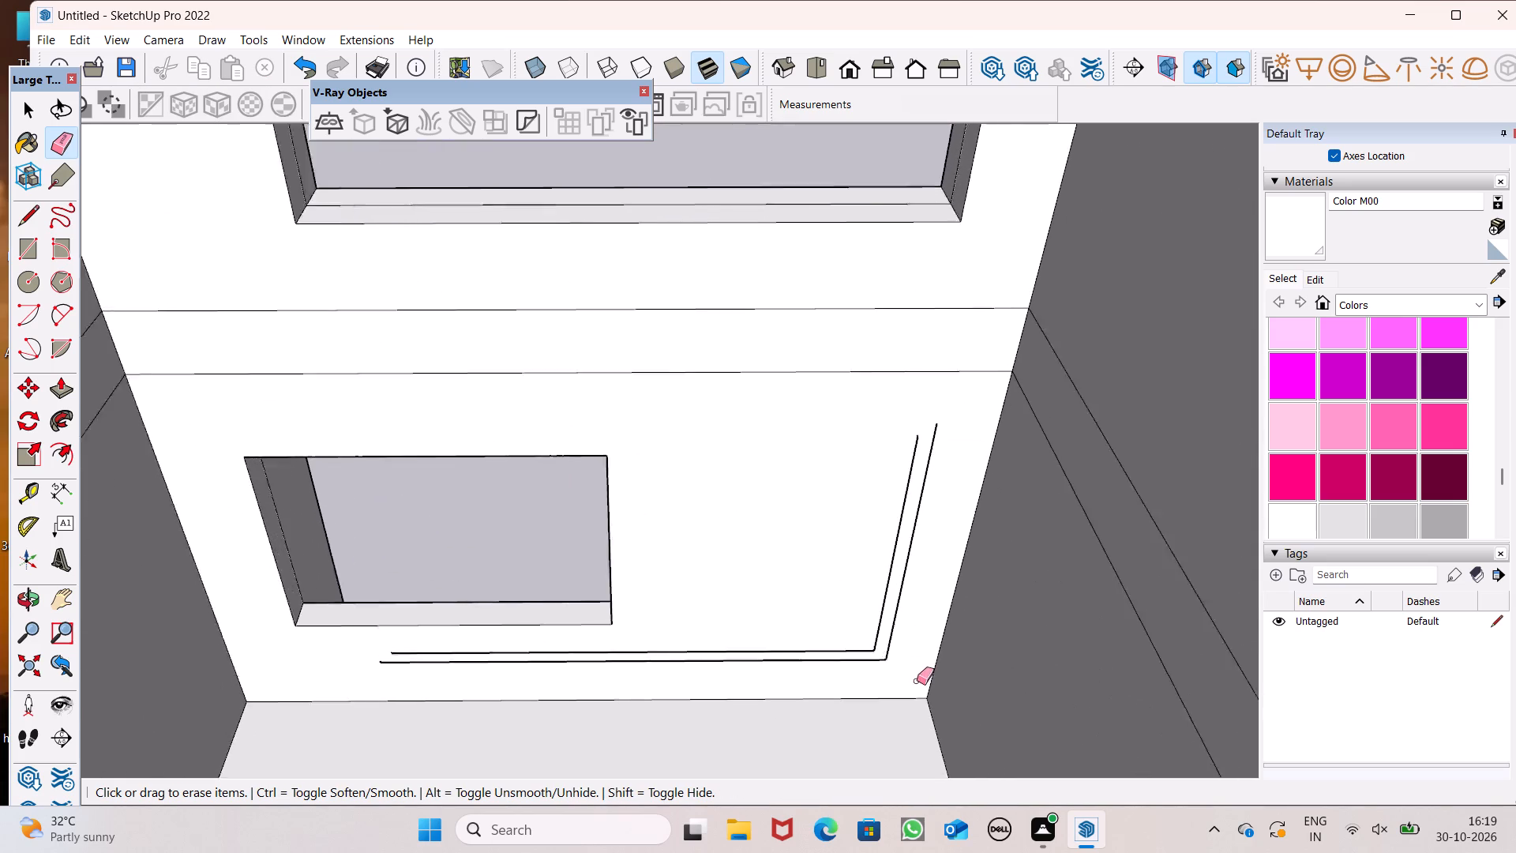
{"action": "scroll", "coordinate": [917, 681], "scroll_direction": "up", "scroll_amount": 1}
{"action": "left_click_drag", "start_coordinate": [884, 638], "coordinate": [865, 584]}
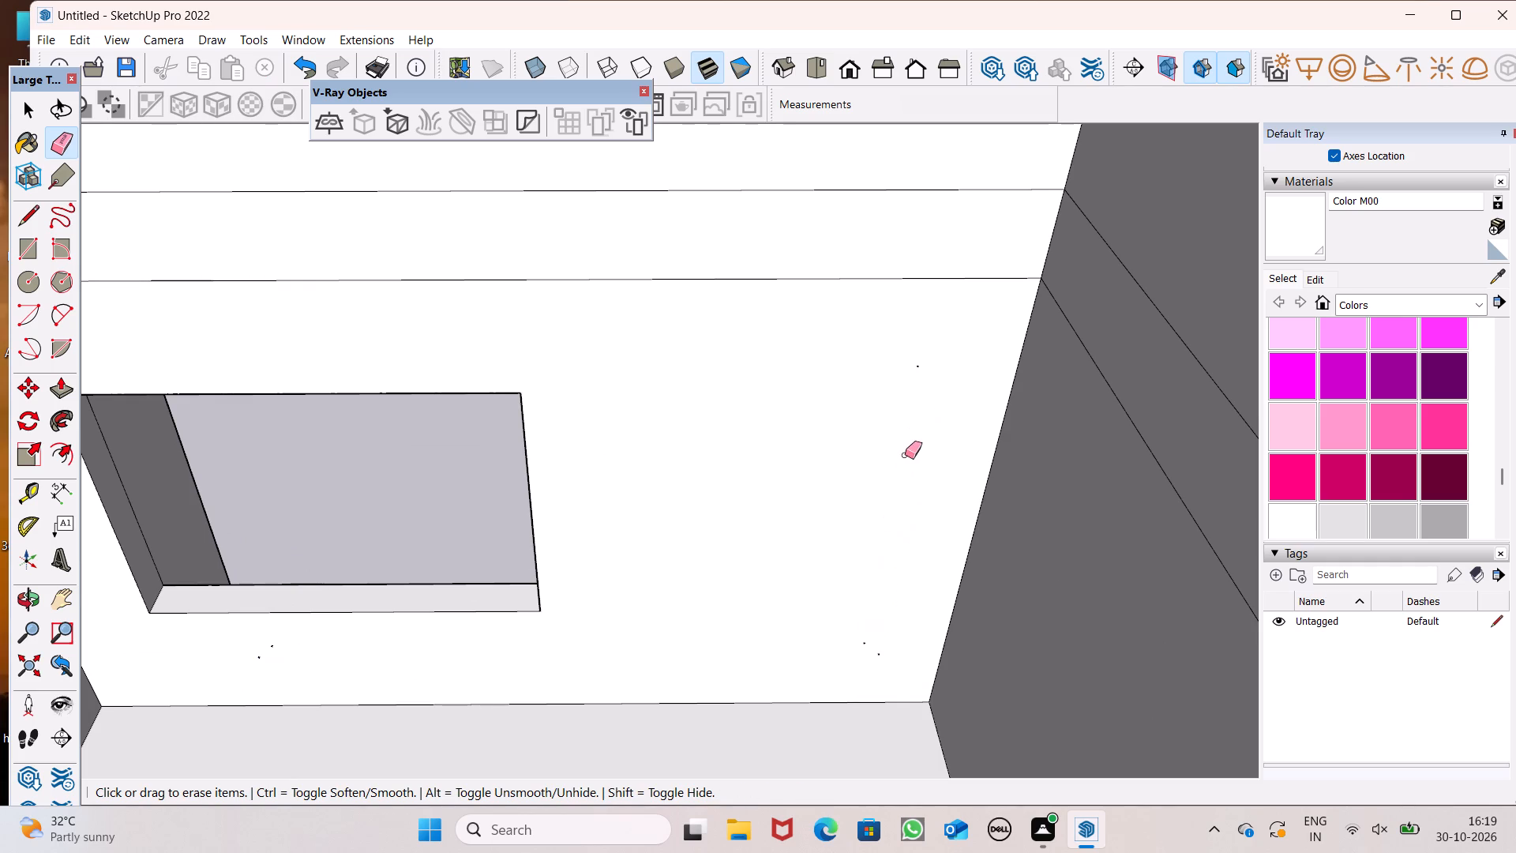
{"action": "left_click_drag", "start_coordinate": [910, 363], "coordinate": [917, 409]}
{"action": "left_click_drag", "start_coordinate": [888, 646], "coordinate": [861, 652]}
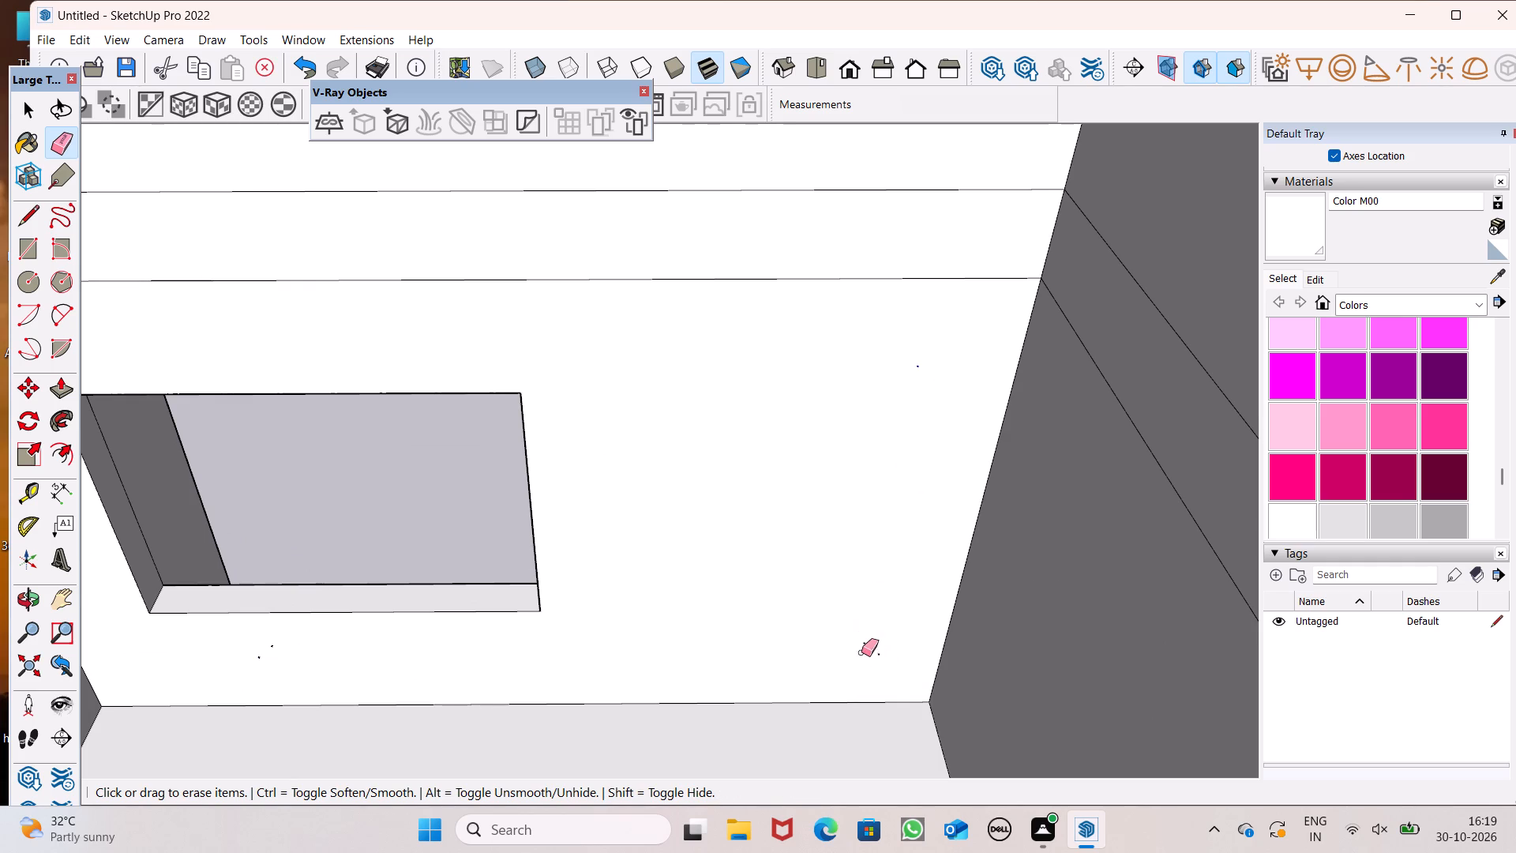
{"action": "left_click_drag", "start_coordinate": [861, 652], "coordinate": [866, 636]}
{"action": "scroll", "coordinate": [855, 545], "scroll_direction": "down", "scroll_amount": 7}
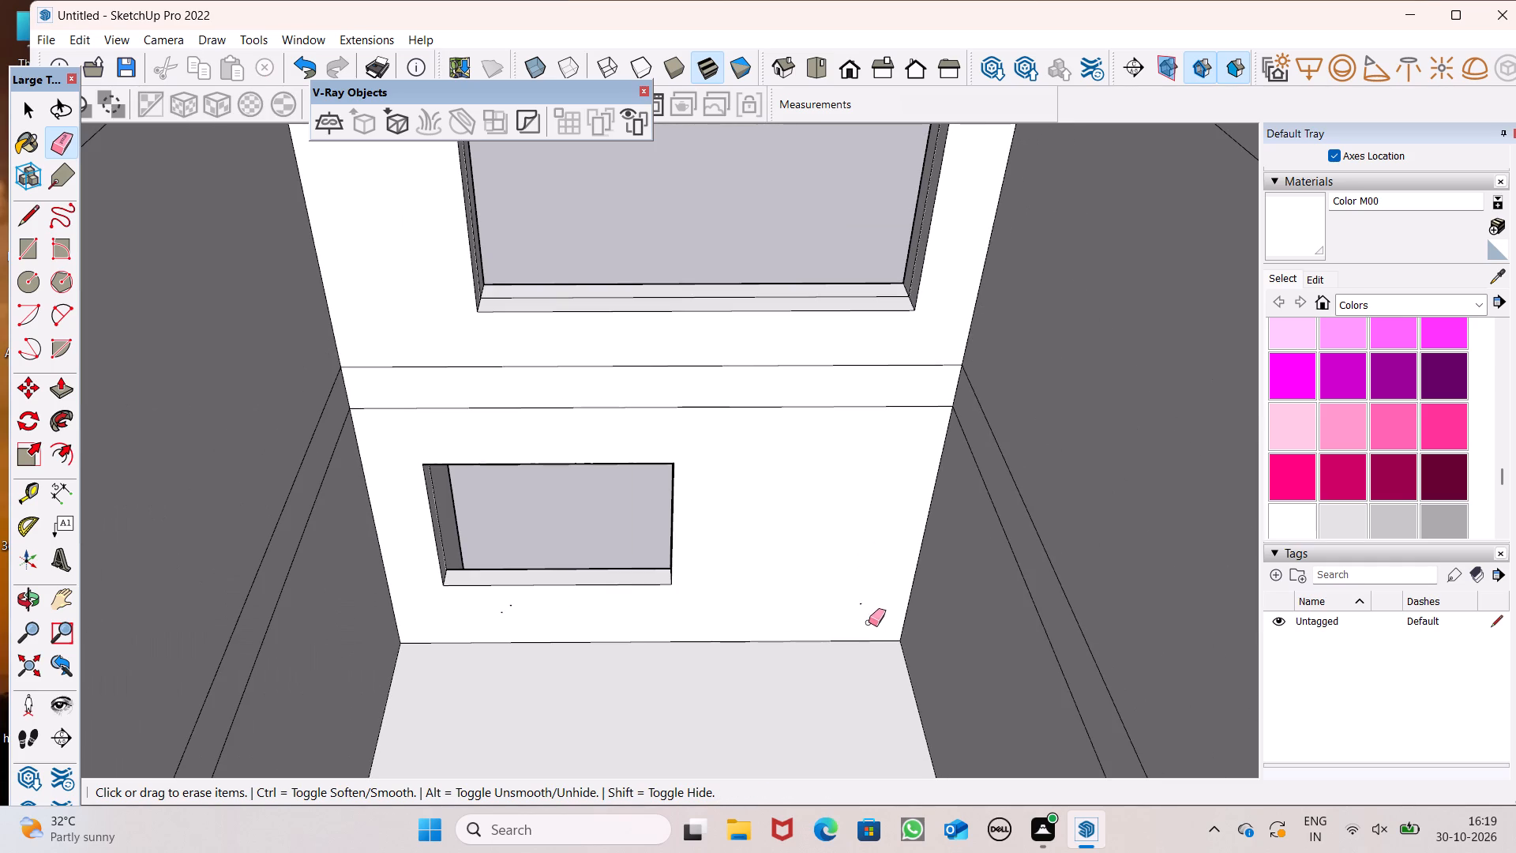
{"action": "left_click_drag", "start_coordinate": [846, 603], "coordinate": [579, 626]}
{"action": "left_click_drag", "start_coordinate": [546, 603], "coordinate": [542, 602]}
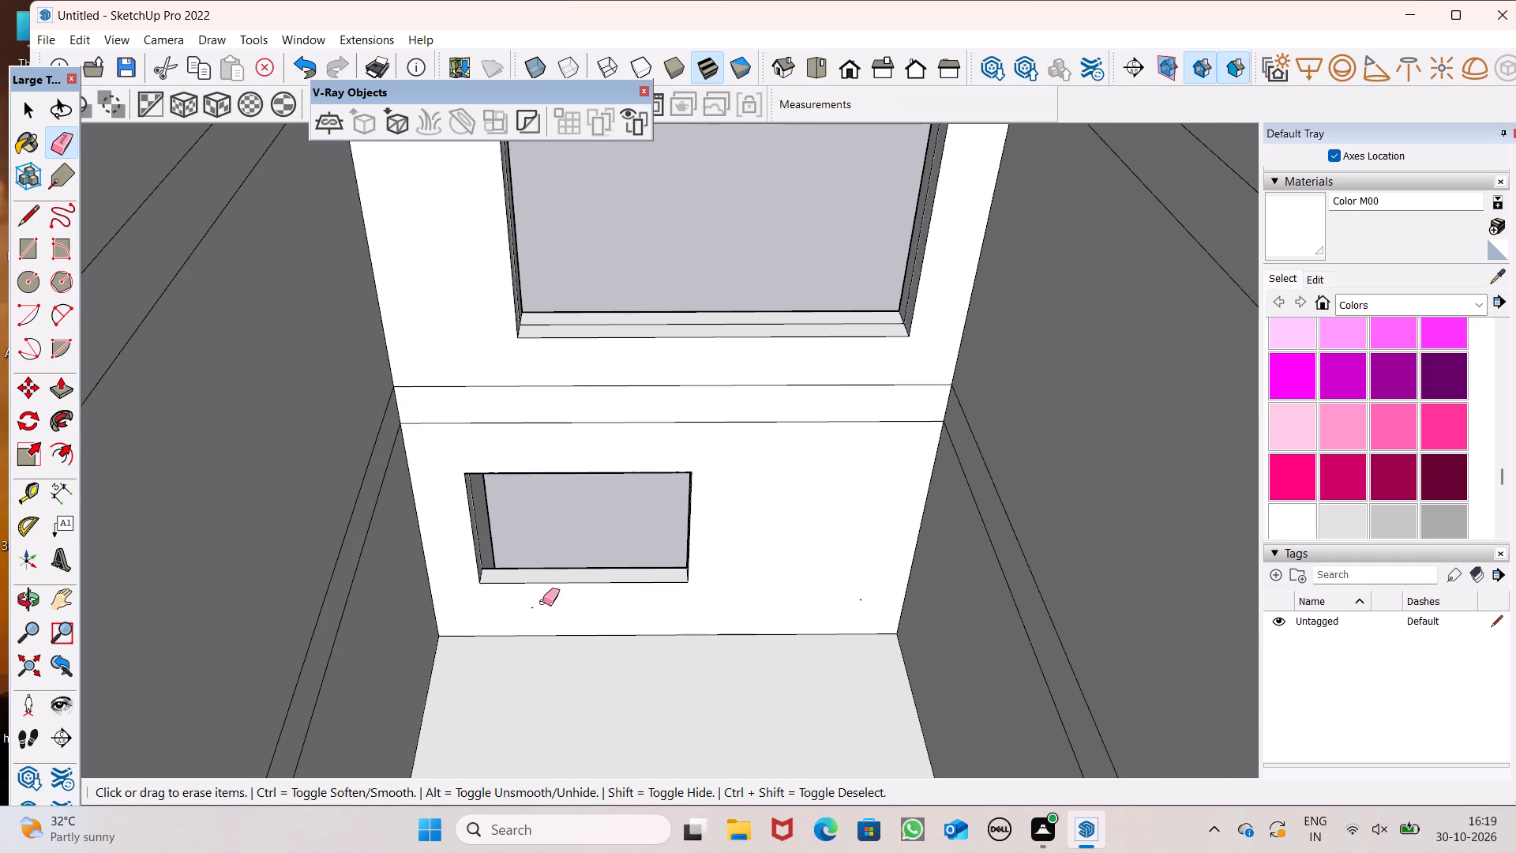
{"action": "left_click_drag", "start_coordinate": [542, 602], "coordinate": [532, 613]}
Examine the whole facade and the ground-storey opening below the wide windows from outside.
{"action": "scroll", "coordinate": [518, 640], "scroll_direction": "down", "scroll_amount": 2}
{"action": "middle_click_drag", "start_coordinate": [542, 667], "coordinate": [1220, 646]}
{"action": "scroll", "coordinate": [771, 610], "scroll_direction": "down", "scroll_amount": 5}
{"action": "middle_click_drag", "start_coordinate": [467, 648], "coordinate": [938, 647]}
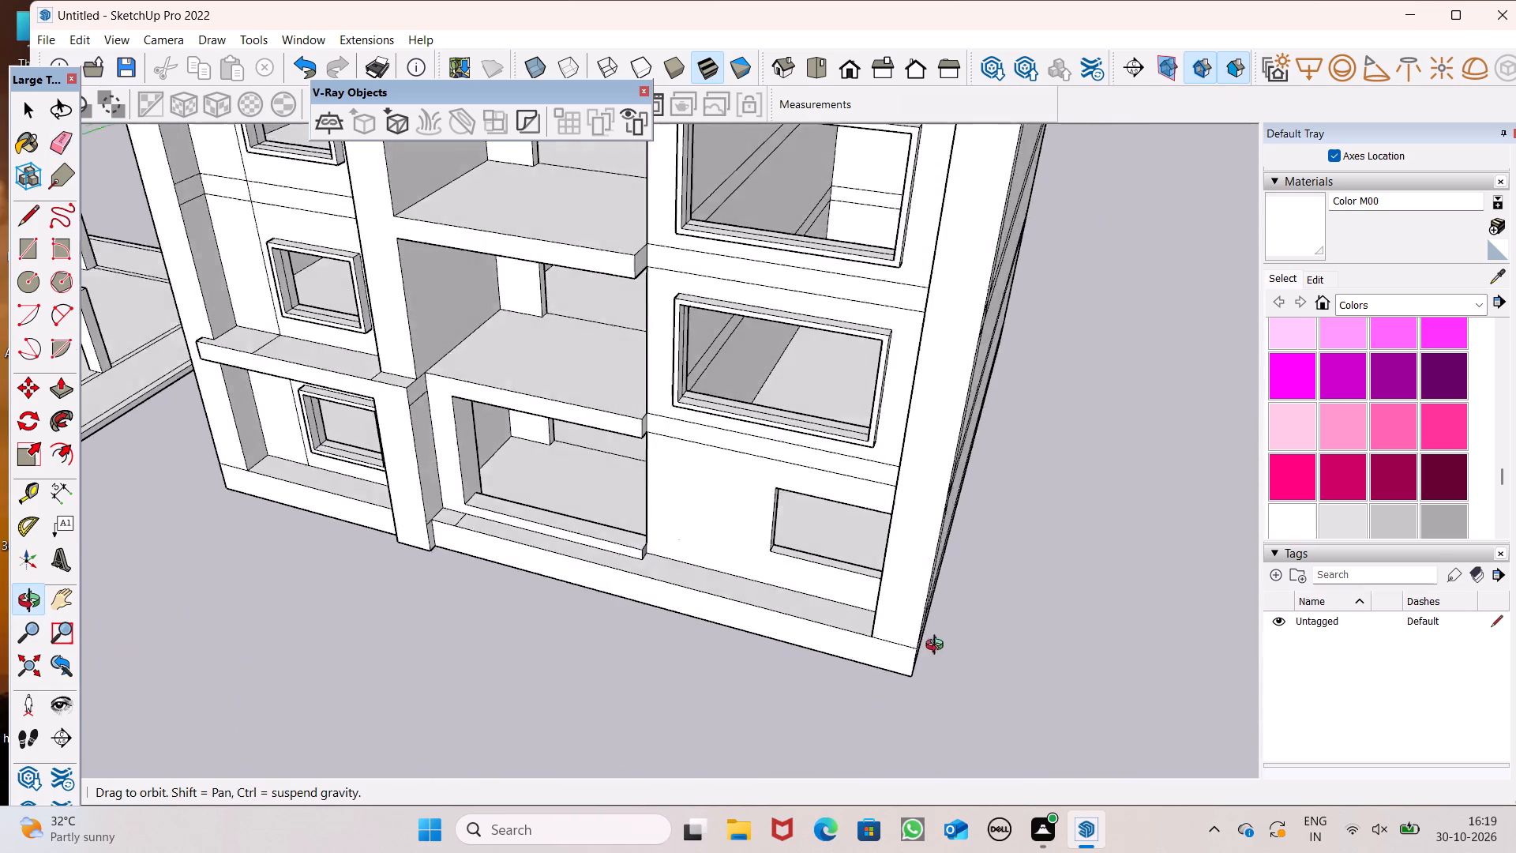
{"action": "middle_click_drag", "start_coordinate": [938, 647], "coordinate": [940, 644]}
{"action": "scroll", "coordinate": [576, 716], "scroll_direction": "down", "scroll_amount": 6}
{"action": "middle_click_drag", "start_coordinate": [591, 720], "coordinate": [791, 607]}
{"action": "key", "text": "space"}
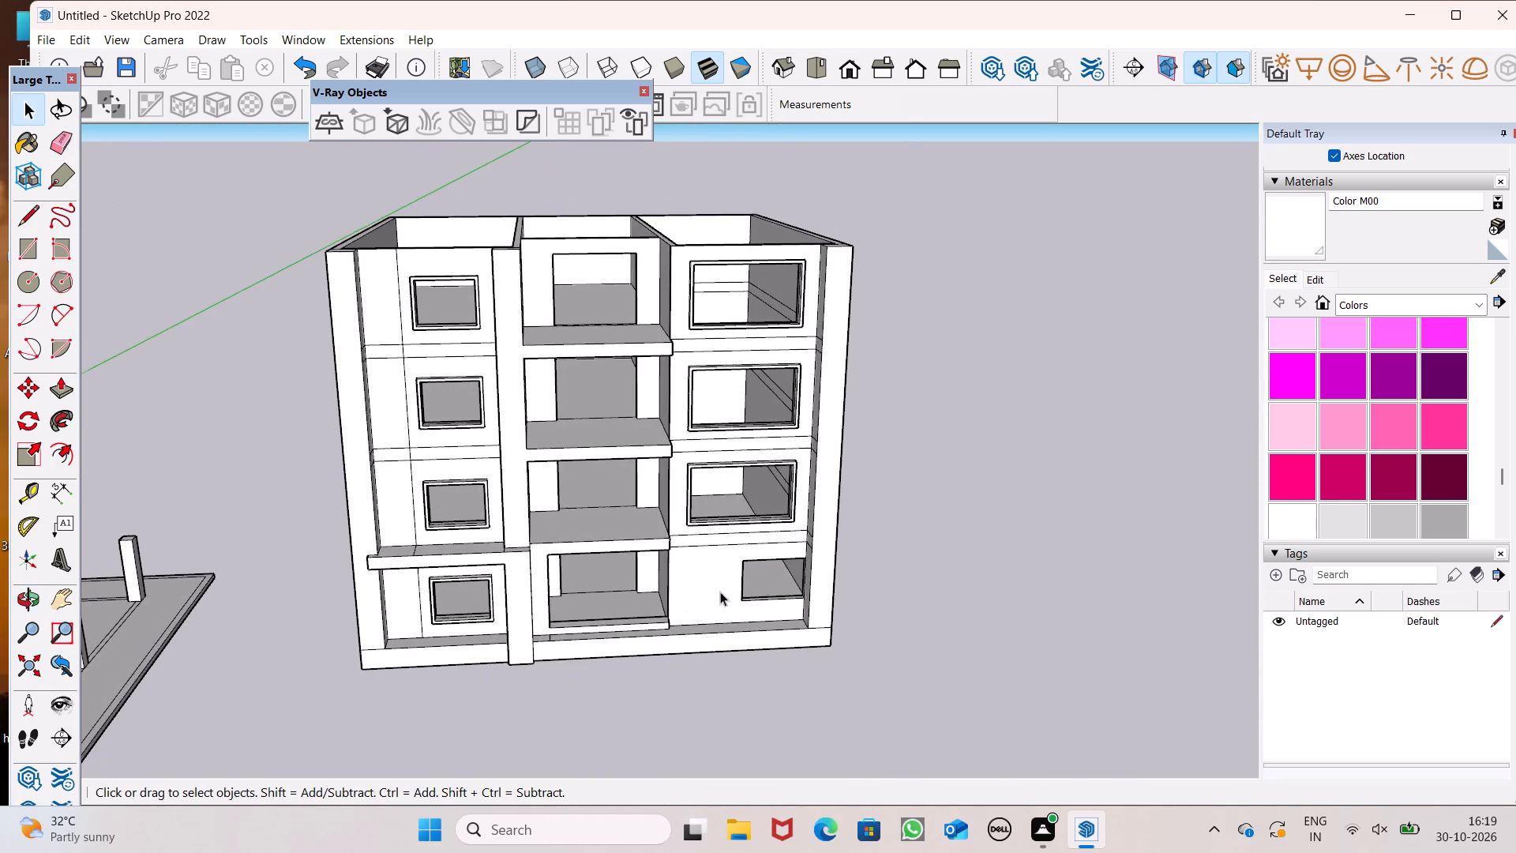
{"action": "scroll", "coordinate": [717, 592], "scroll_direction": "up", "scroll_amount": 4}
{"action": "middle_click_drag", "start_coordinate": [737, 569], "coordinate": [631, 514]}
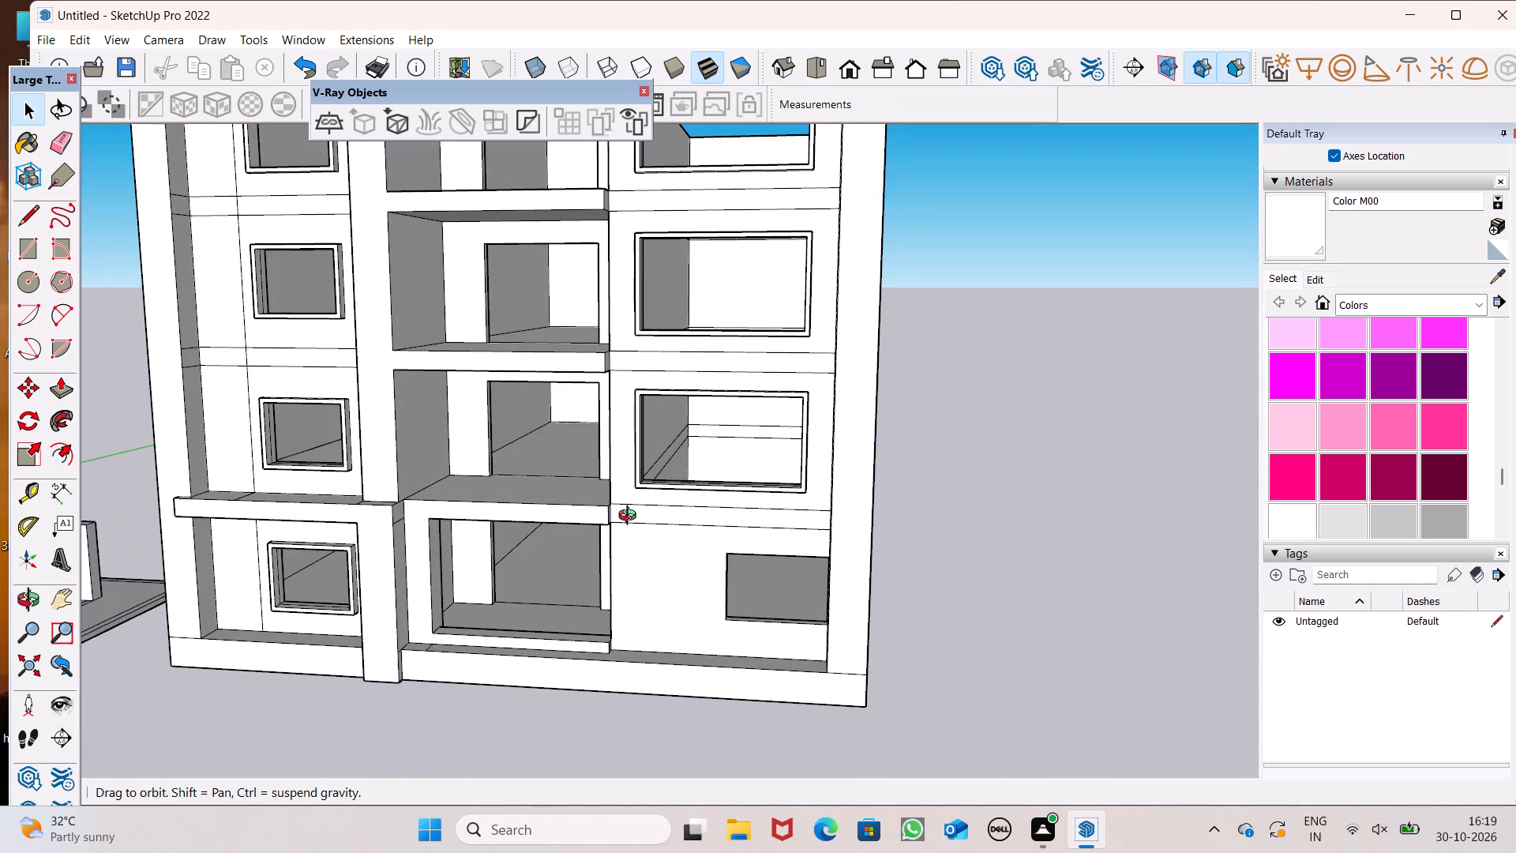
{"action": "middle_click", "coordinate": [631, 517]}
{"action": "scroll", "coordinate": [639, 513], "scroll_direction": "up", "scroll_amount": 1}
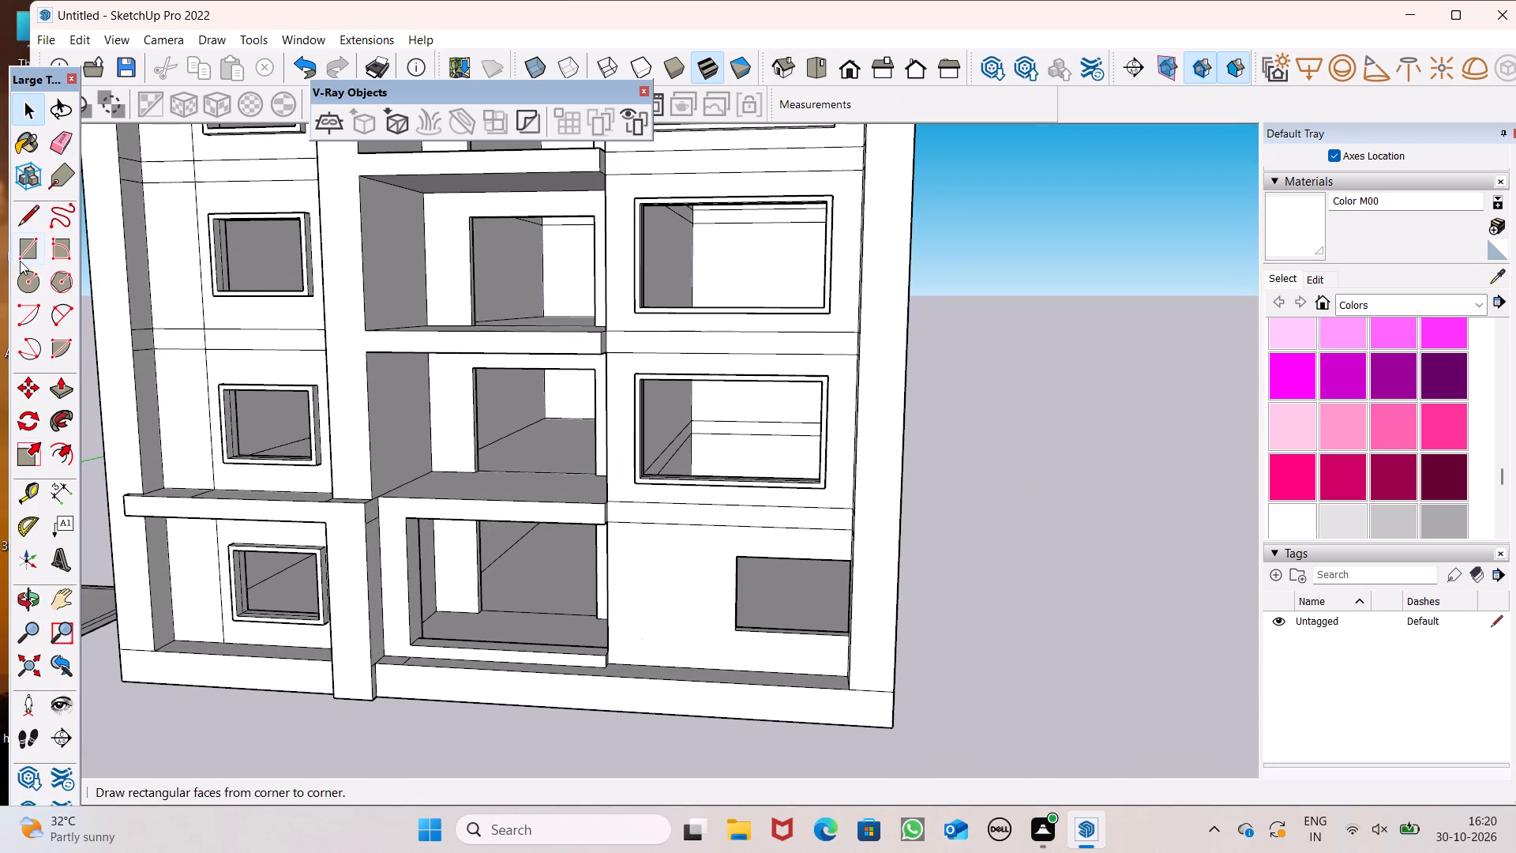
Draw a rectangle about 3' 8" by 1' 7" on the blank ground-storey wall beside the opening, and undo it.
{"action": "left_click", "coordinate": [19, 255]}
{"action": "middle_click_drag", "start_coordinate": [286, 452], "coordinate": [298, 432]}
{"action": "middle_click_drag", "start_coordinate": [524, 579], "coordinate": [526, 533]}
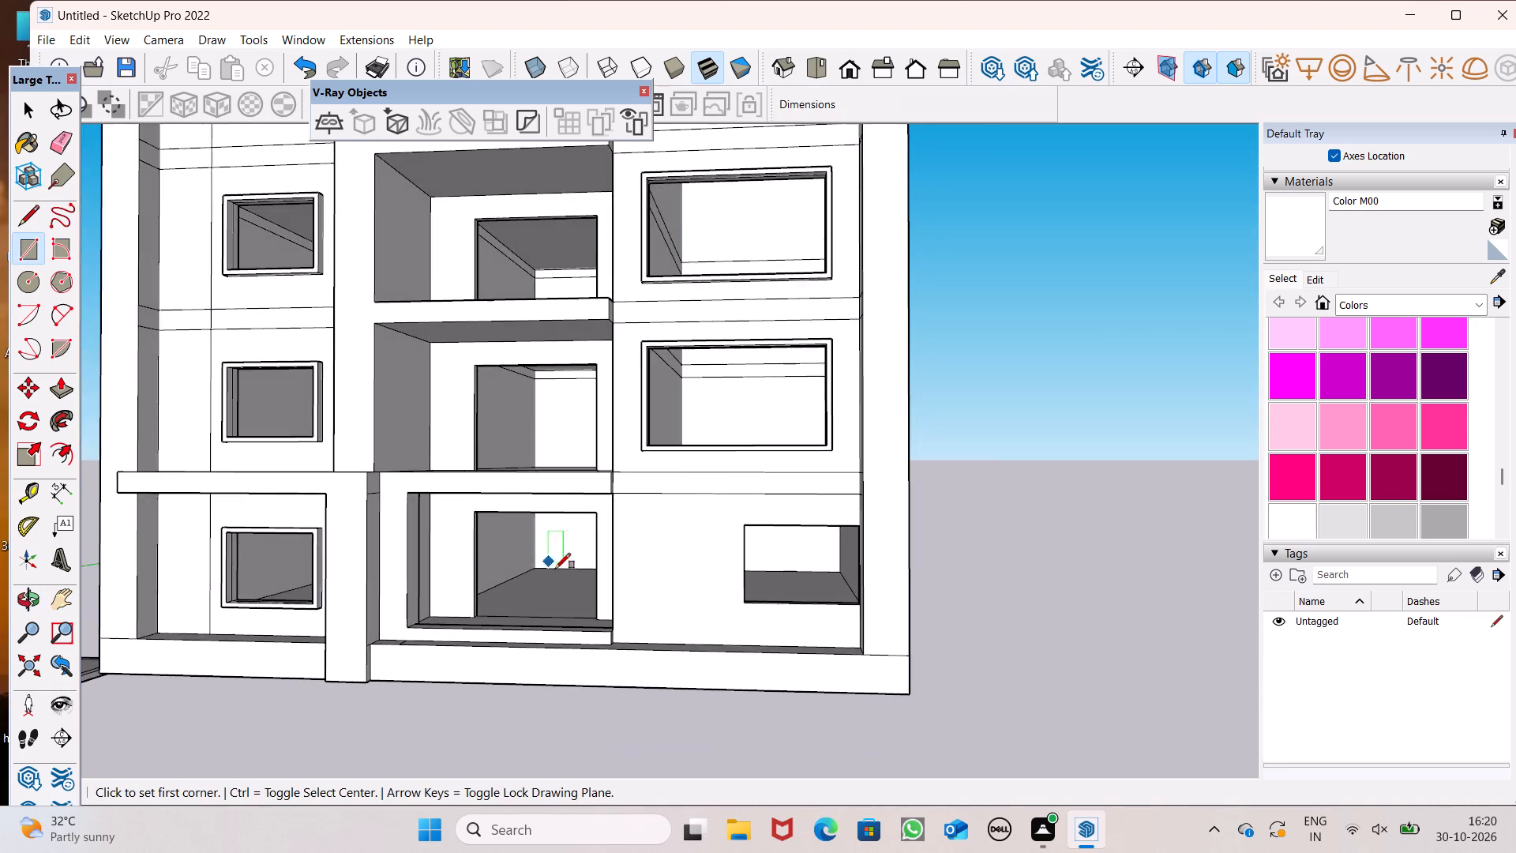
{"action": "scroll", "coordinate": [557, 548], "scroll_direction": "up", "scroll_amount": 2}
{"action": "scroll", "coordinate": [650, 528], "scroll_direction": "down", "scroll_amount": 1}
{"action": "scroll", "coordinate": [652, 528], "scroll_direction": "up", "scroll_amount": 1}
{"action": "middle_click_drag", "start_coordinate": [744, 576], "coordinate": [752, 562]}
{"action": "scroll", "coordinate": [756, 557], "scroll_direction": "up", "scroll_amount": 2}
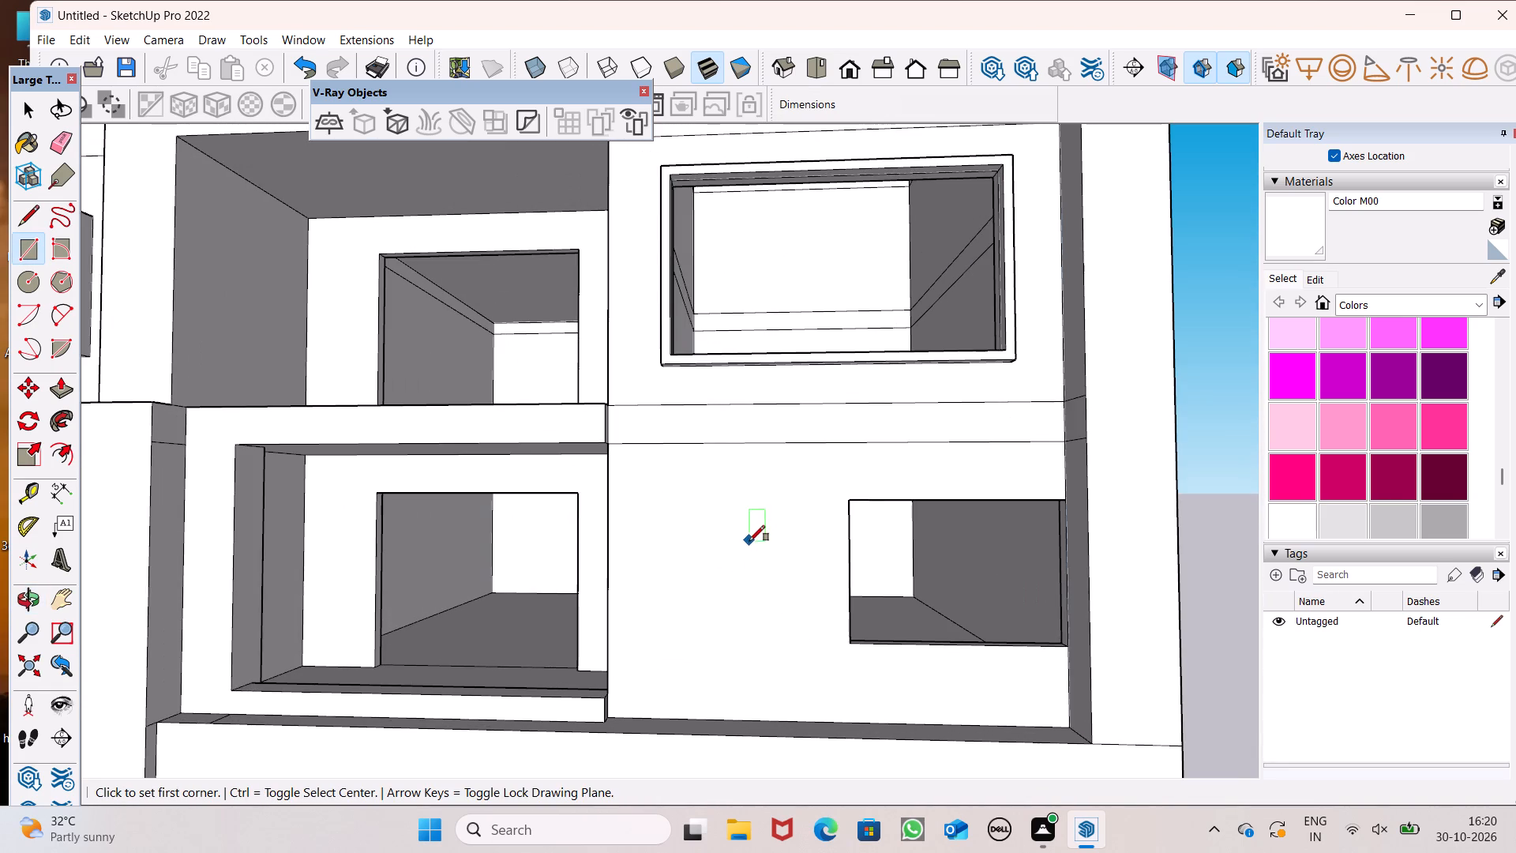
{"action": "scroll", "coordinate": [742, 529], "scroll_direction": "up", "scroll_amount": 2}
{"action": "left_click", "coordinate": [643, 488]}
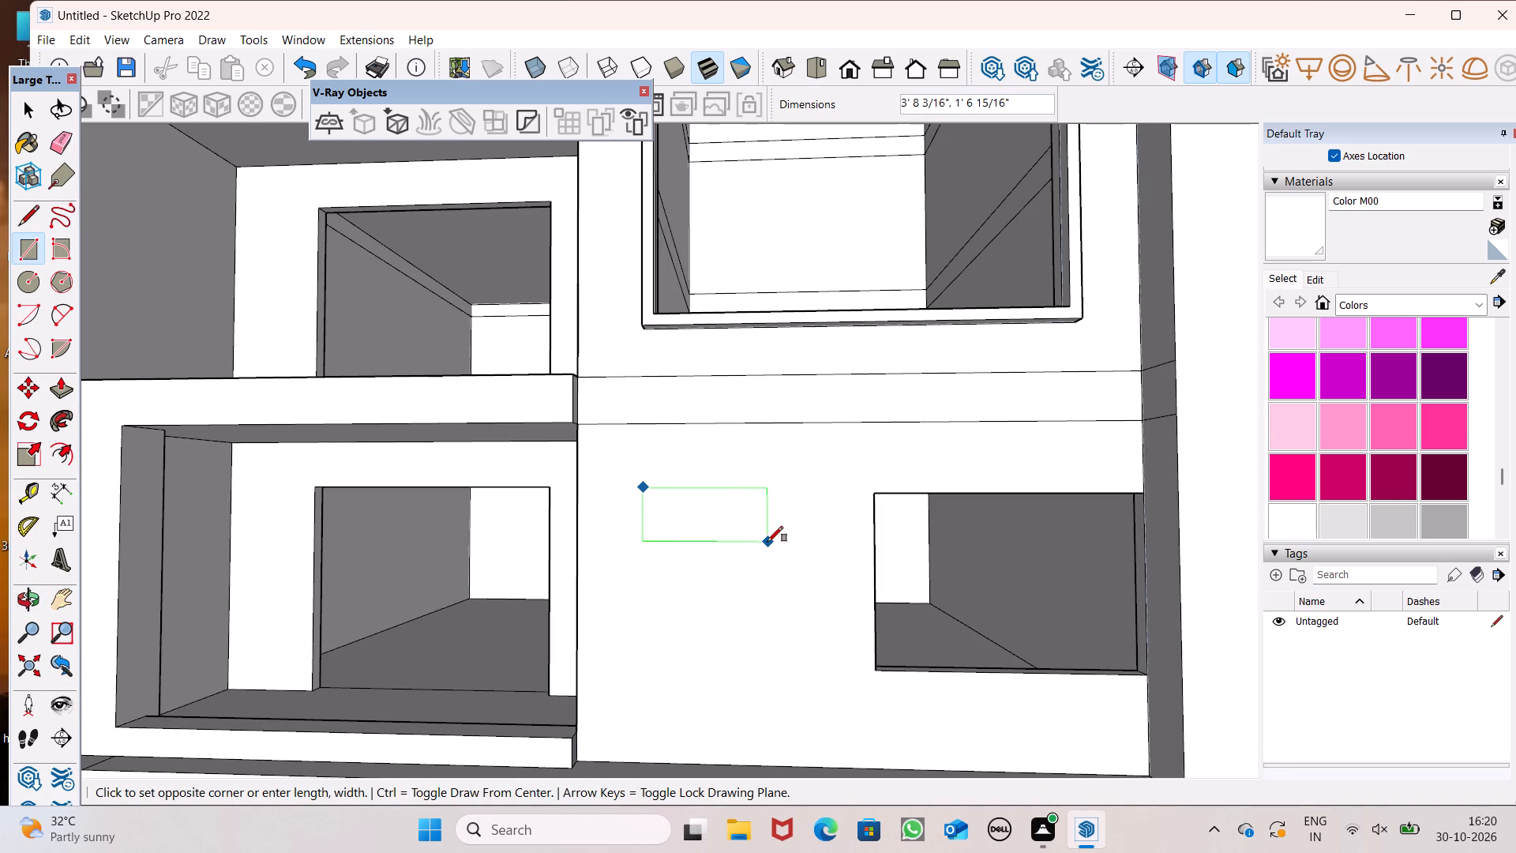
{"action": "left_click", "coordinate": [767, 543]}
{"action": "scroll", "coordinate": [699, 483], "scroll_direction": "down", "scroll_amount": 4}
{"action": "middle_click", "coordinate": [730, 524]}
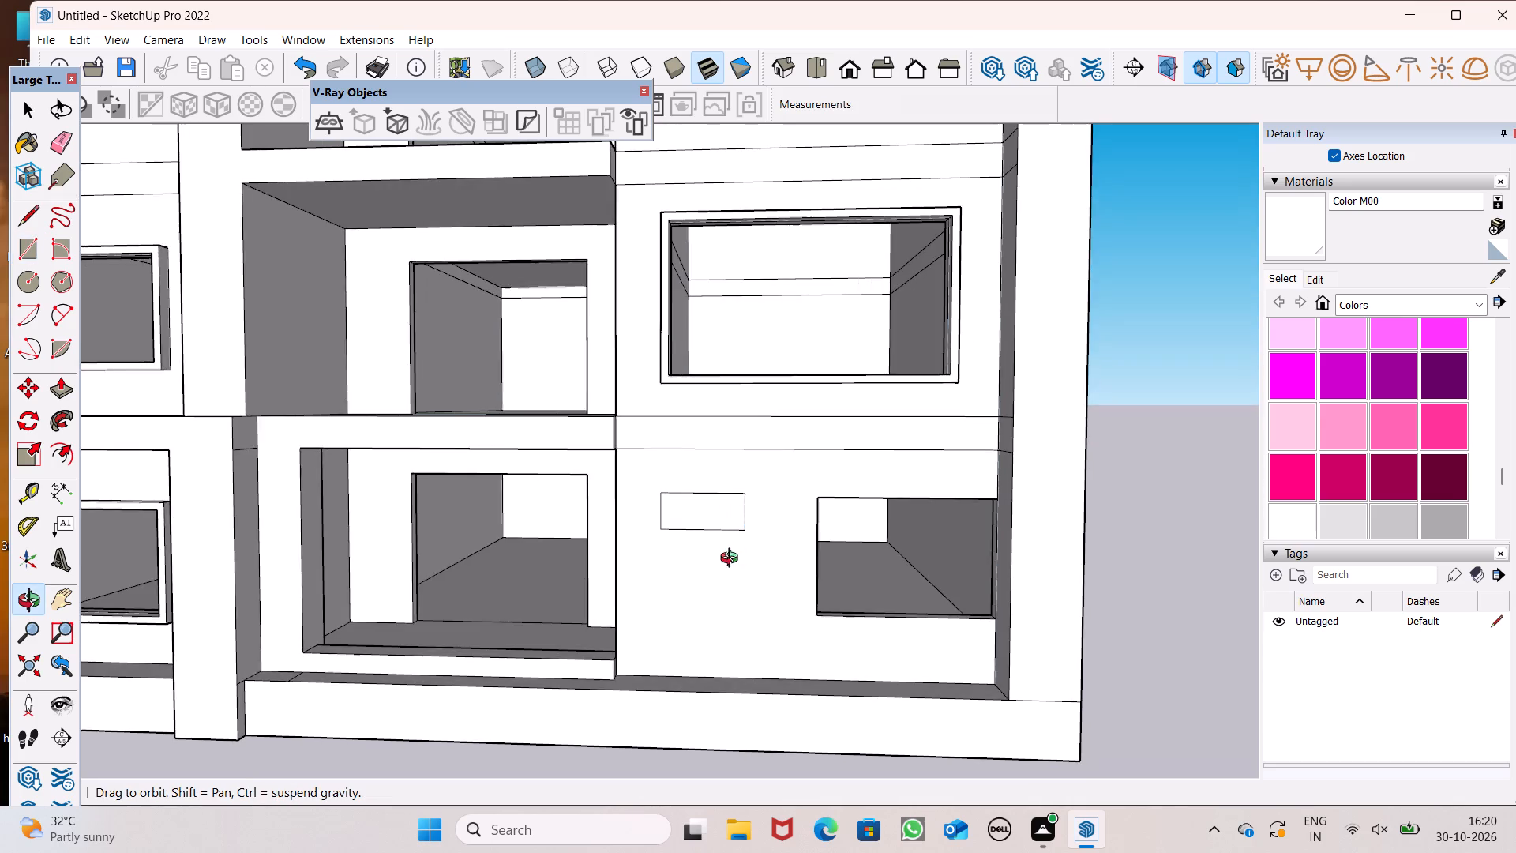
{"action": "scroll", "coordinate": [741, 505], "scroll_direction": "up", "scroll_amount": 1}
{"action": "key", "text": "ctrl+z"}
Draw a rectangle about 4' by 1' 3" on the blank ground-storey wall between the central bay and the opening.
{"action": "scroll", "coordinate": [741, 511], "scroll_direction": "up", "scroll_amount": 2}
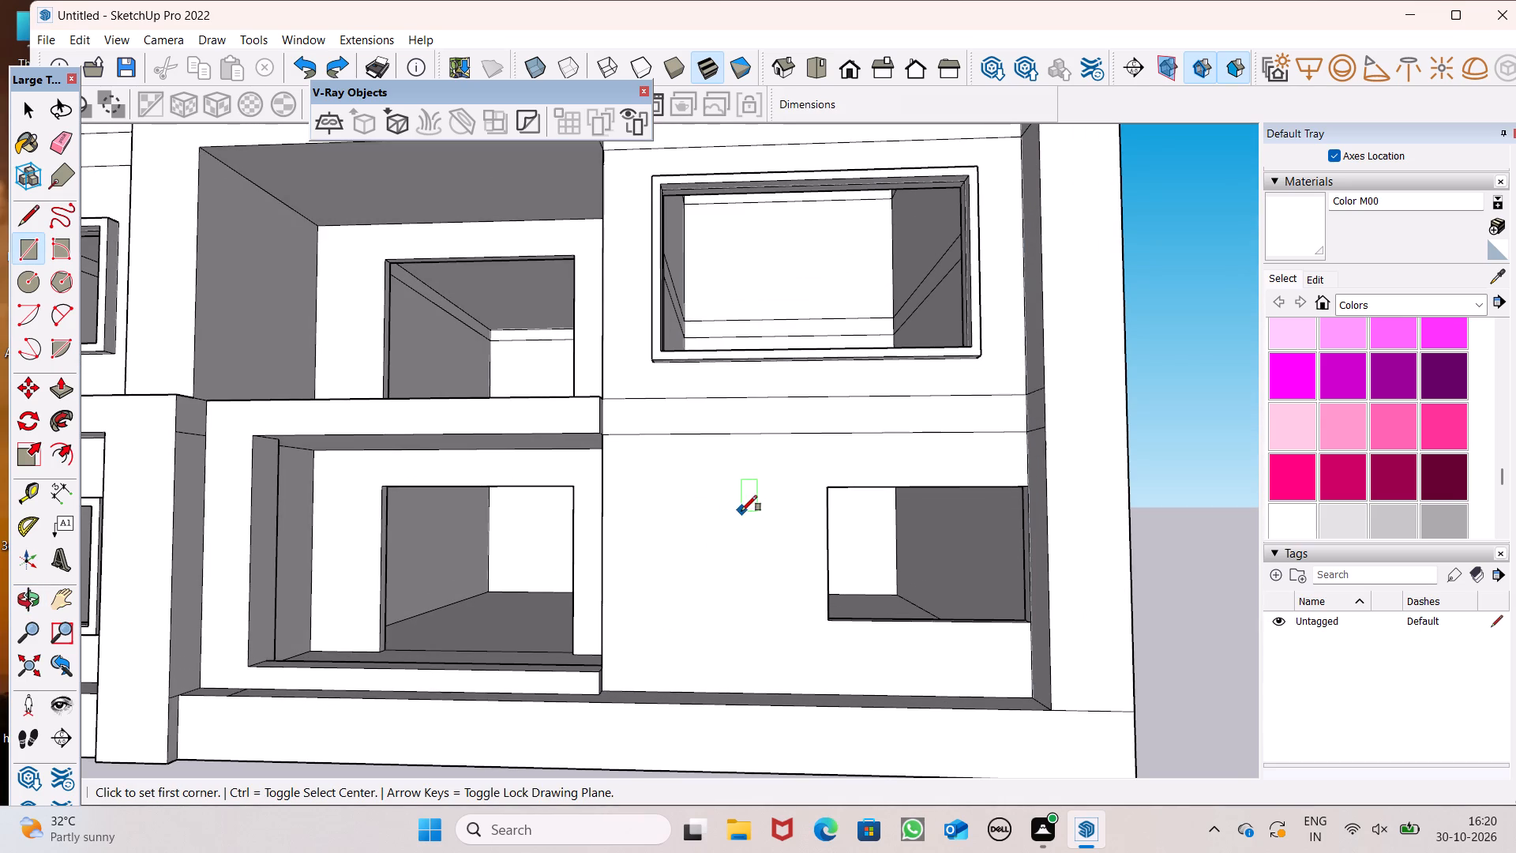
{"action": "scroll", "coordinate": [741, 511], "scroll_direction": "up", "scroll_amount": 3}
{"action": "left_click", "coordinate": [589, 455]}
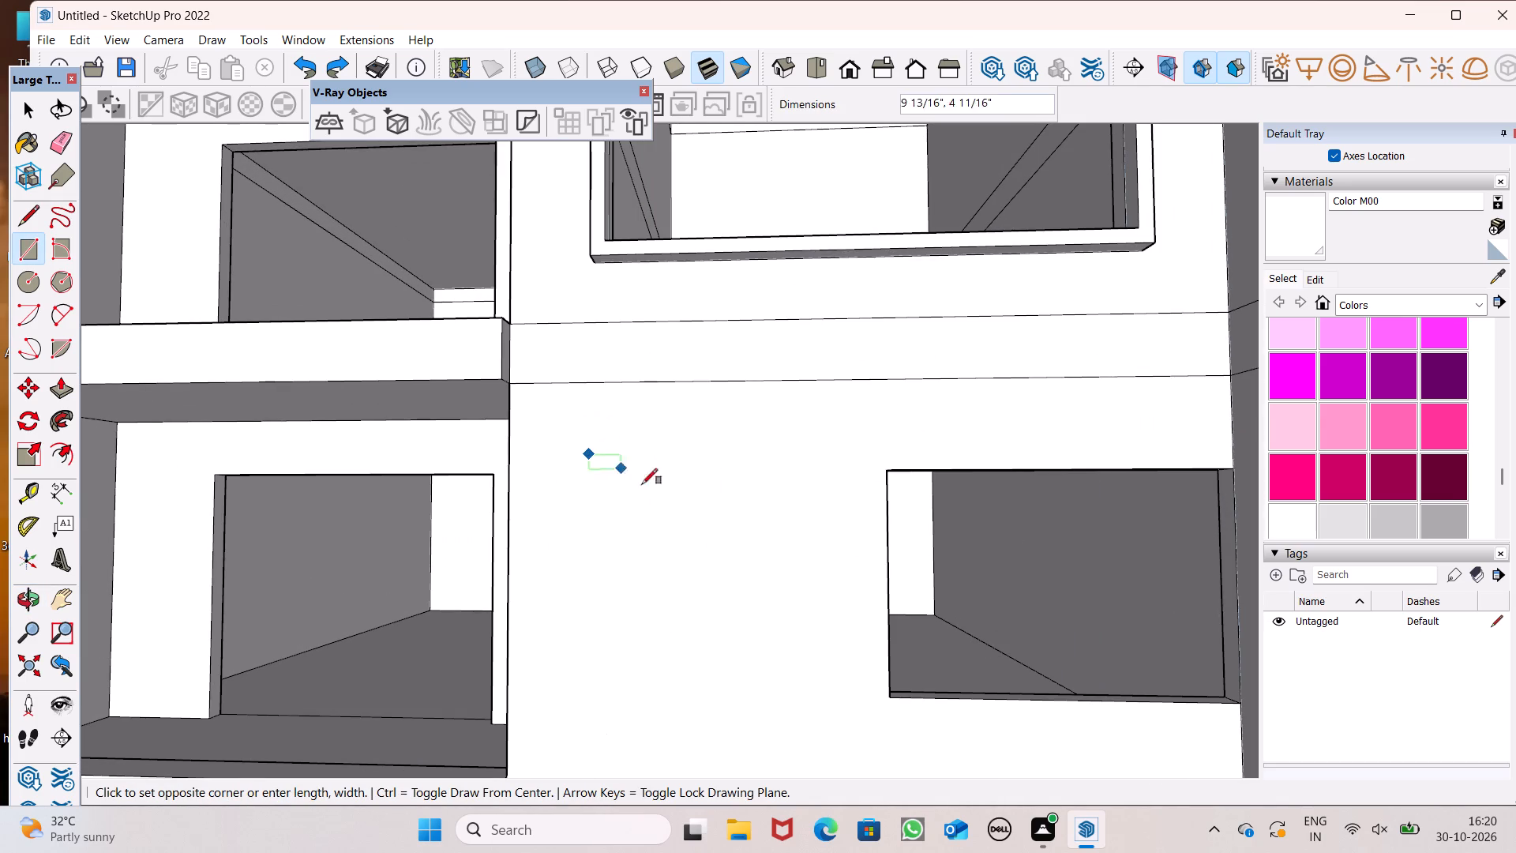
{"action": "left_click", "coordinate": [760, 509]}
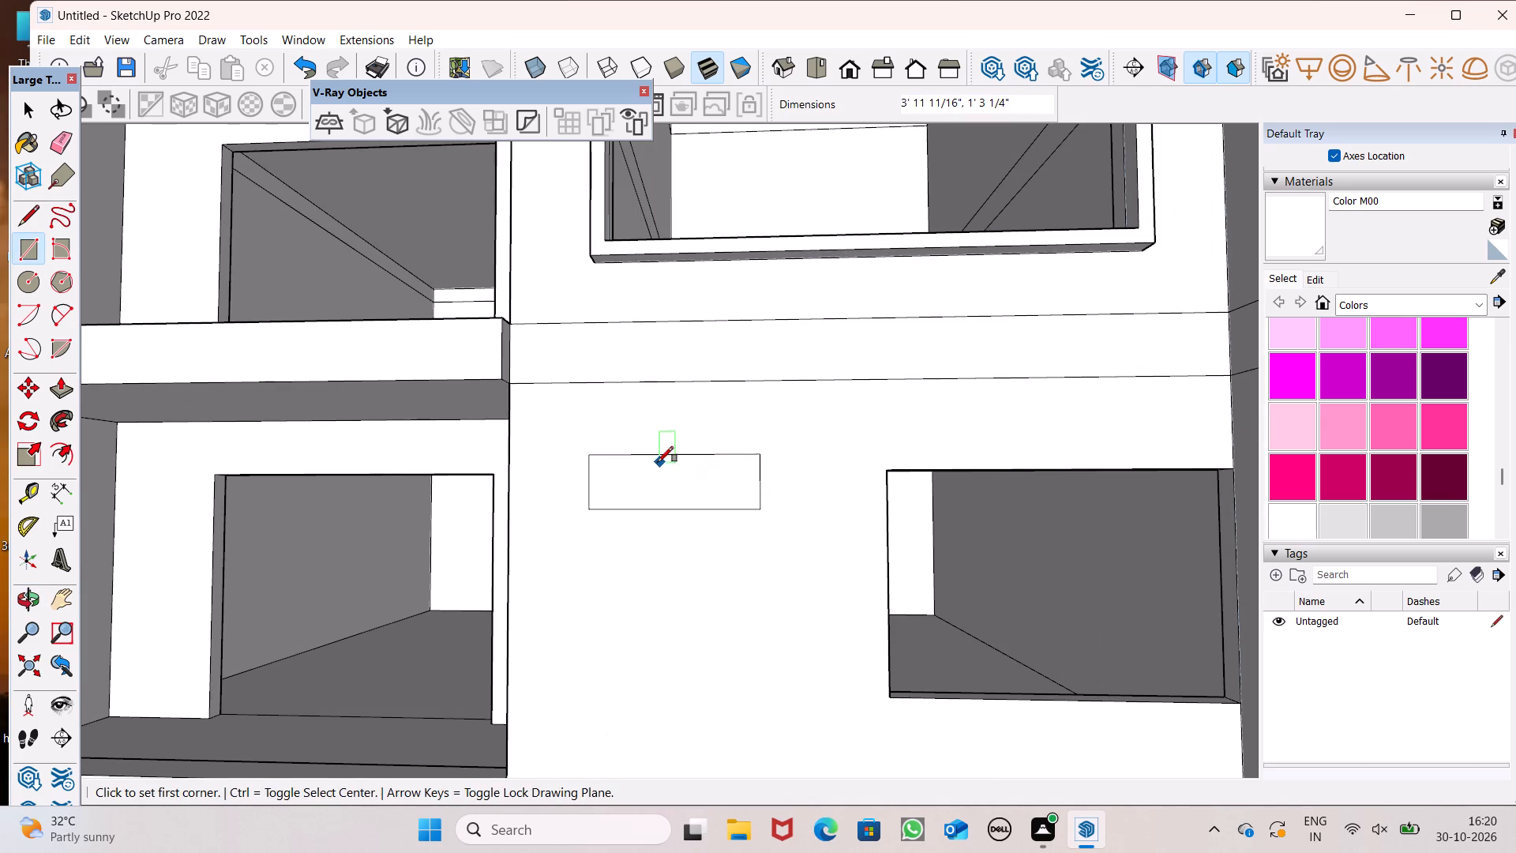
Copy the rectangle on the blank ground-storey wall about 2' 1" straight down.
{"action": "scroll", "coordinate": [658, 461], "scroll_direction": "down", "scroll_amount": 4}
{"action": "key", "text": "space"}
{"action": "scroll", "coordinate": [662, 481], "scroll_direction": "up", "scroll_amount": 4}
{"action": "double_click", "coordinate": [662, 481]}
{"action": "scroll", "coordinate": [681, 449], "scroll_direction": "down", "scroll_amount": 5}
{"action": "middle_click_drag", "start_coordinate": [725, 479], "coordinate": [741, 567]}
{"action": "scroll", "coordinate": [744, 450], "scroll_direction": "down", "scroll_amount": 4}
{"action": "key", "text": "m"}
{"action": "key", "text": "Return"}
{"action": "scroll", "coordinate": [786, 584], "scroll_direction": "up", "scroll_amount": 2}
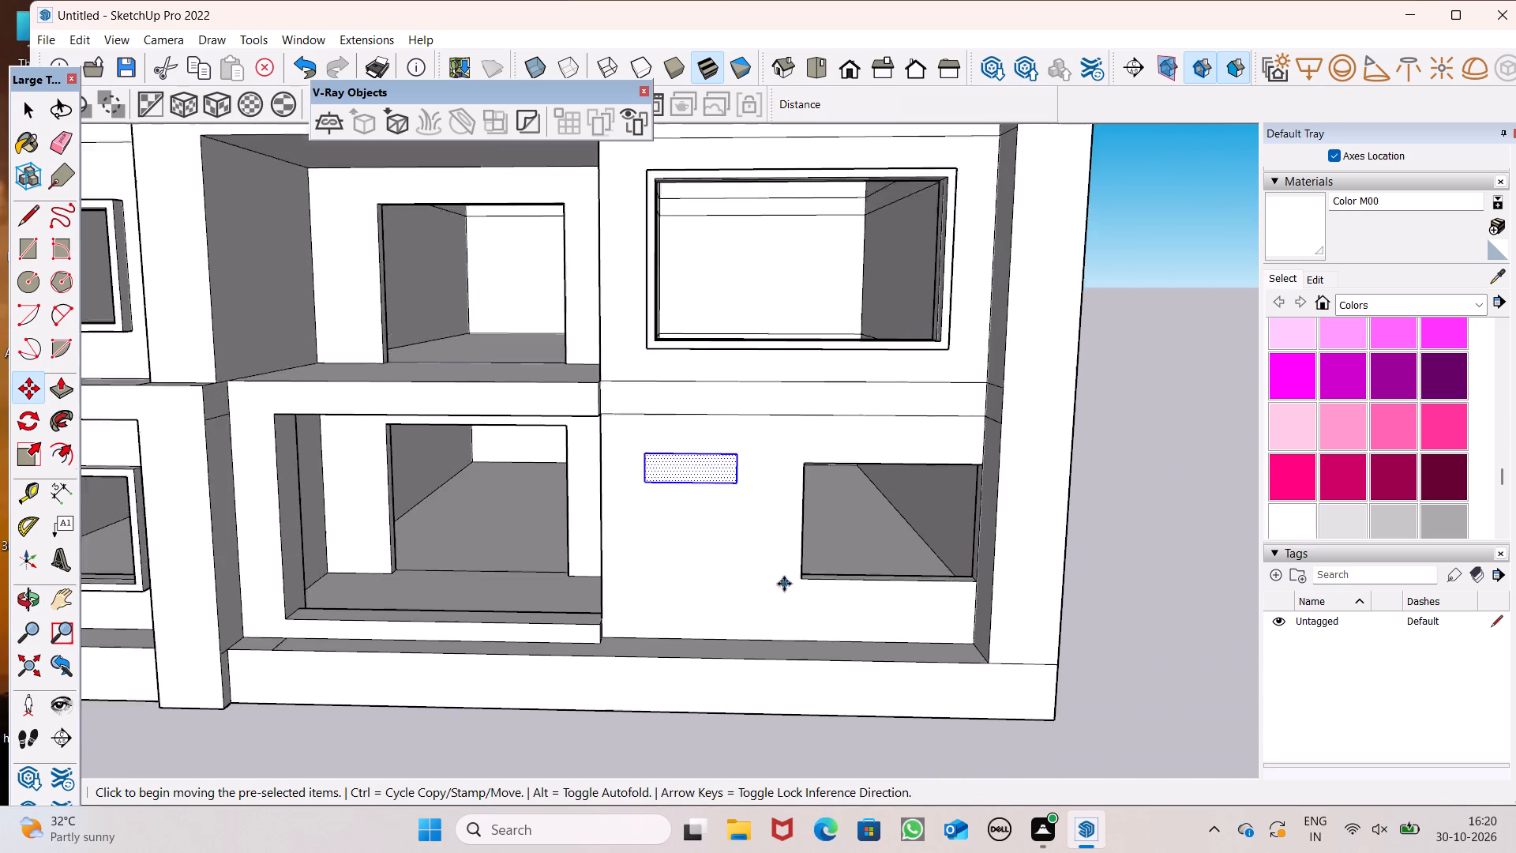
{"action": "scroll", "coordinate": [784, 584], "scroll_direction": "up", "scroll_amount": 4}
{"action": "scroll", "coordinate": [635, 436], "scroll_direction": "down", "scroll_amount": 1}
{"action": "scroll", "coordinate": [604, 435], "scroll_direction": "up", "scroll_amount": 3}
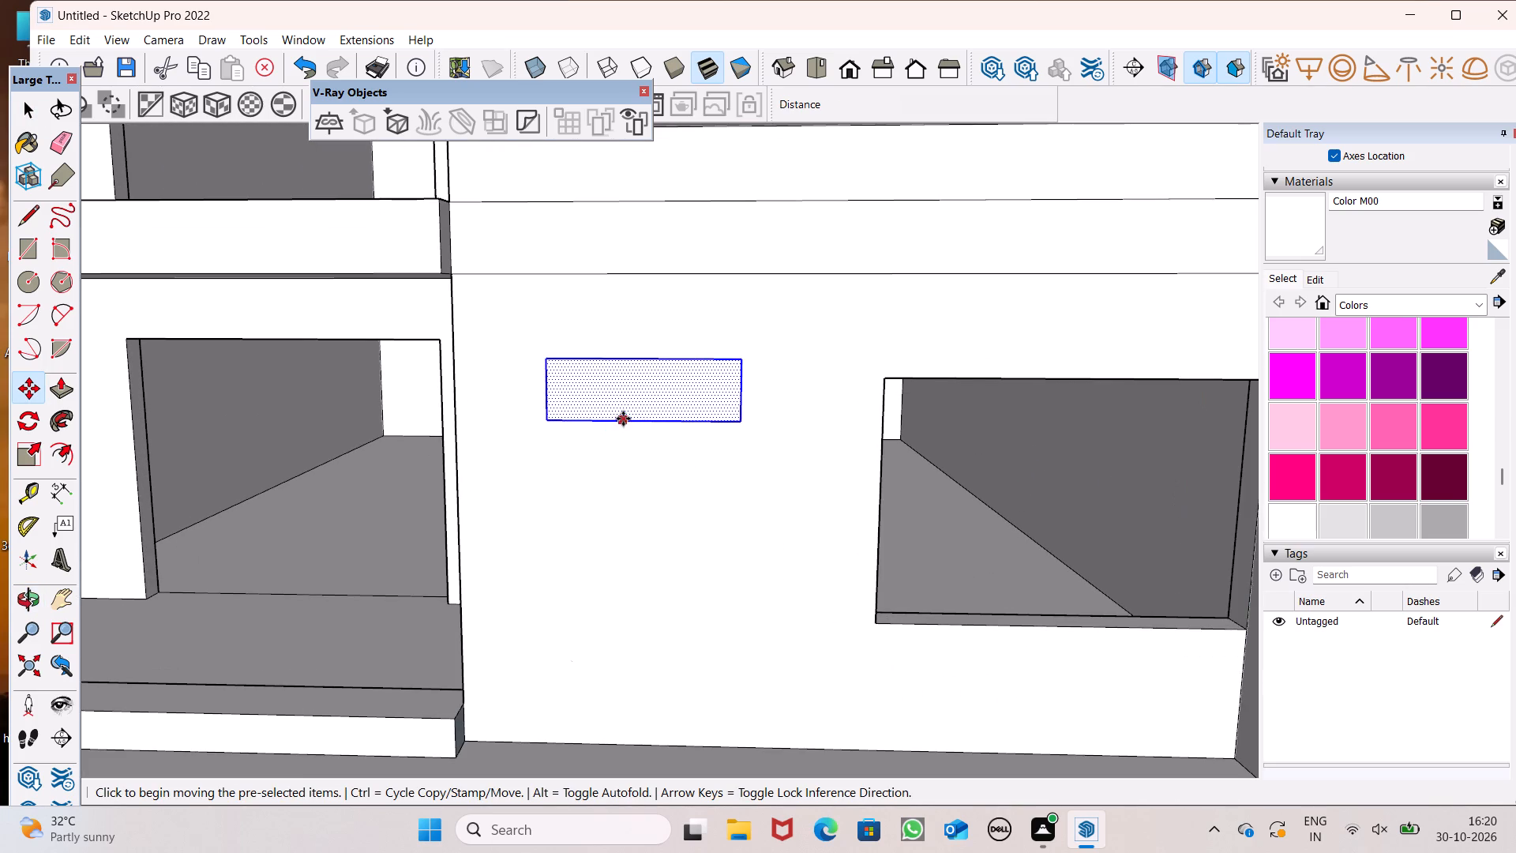
{"action": "left_click_drag", "start_coordinate": [623, 416], "coordinate": [626, 520]}
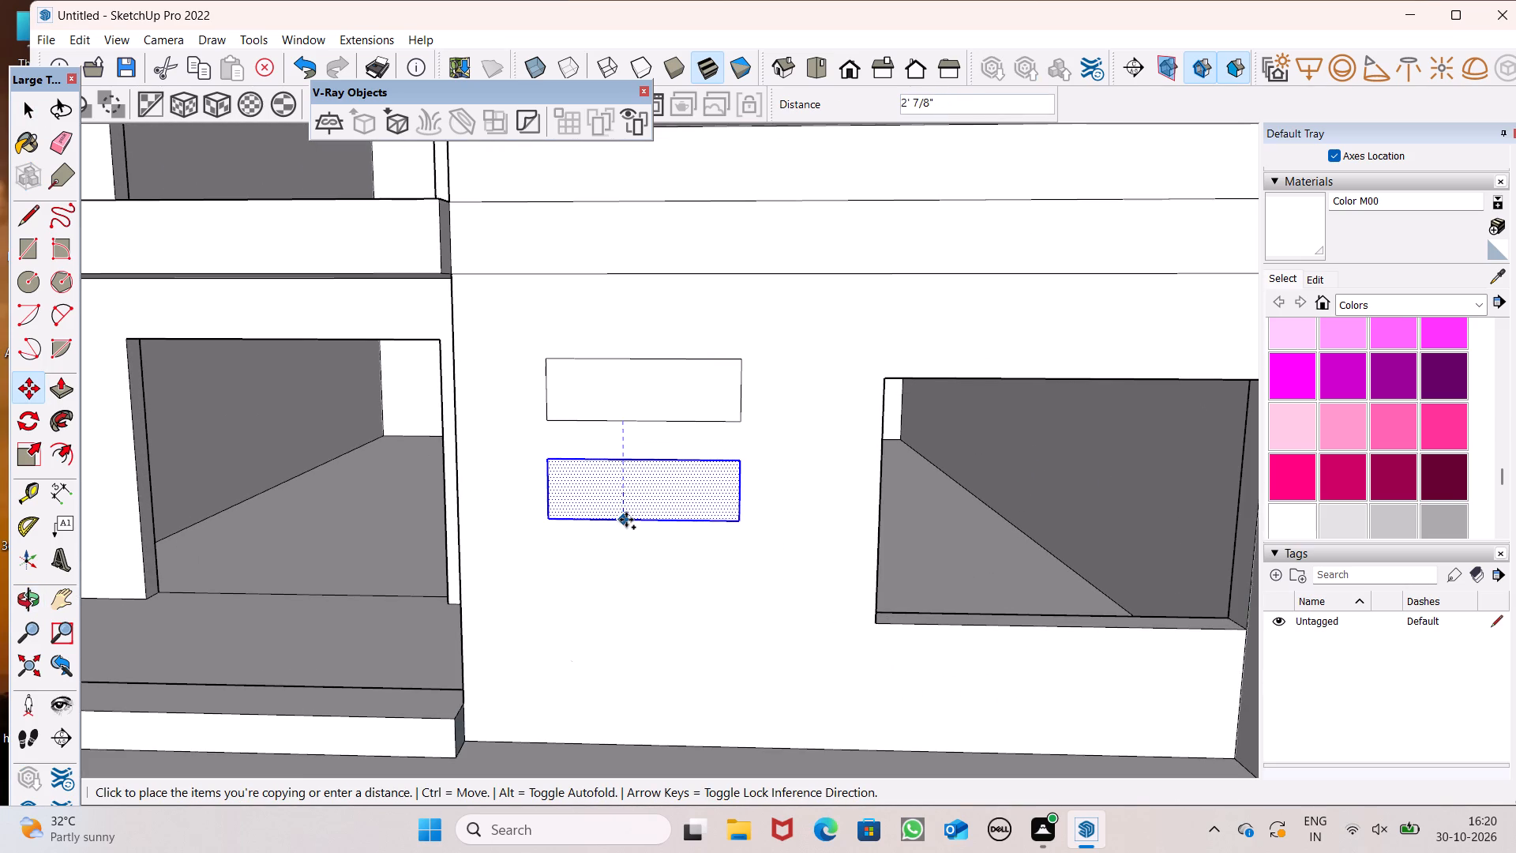
{"action": "left_click_drag", "start_coordinate": [626, 520], "coordinate": [626, 524]}
{"action": "scroll", "coordinate": [618, 428], "scroll_direction": "down", "scroll_amount": 5}
{"action": "scroll", "coordinate": [621, 540], "scroll_direction": "up", "scroll_amount": 3}
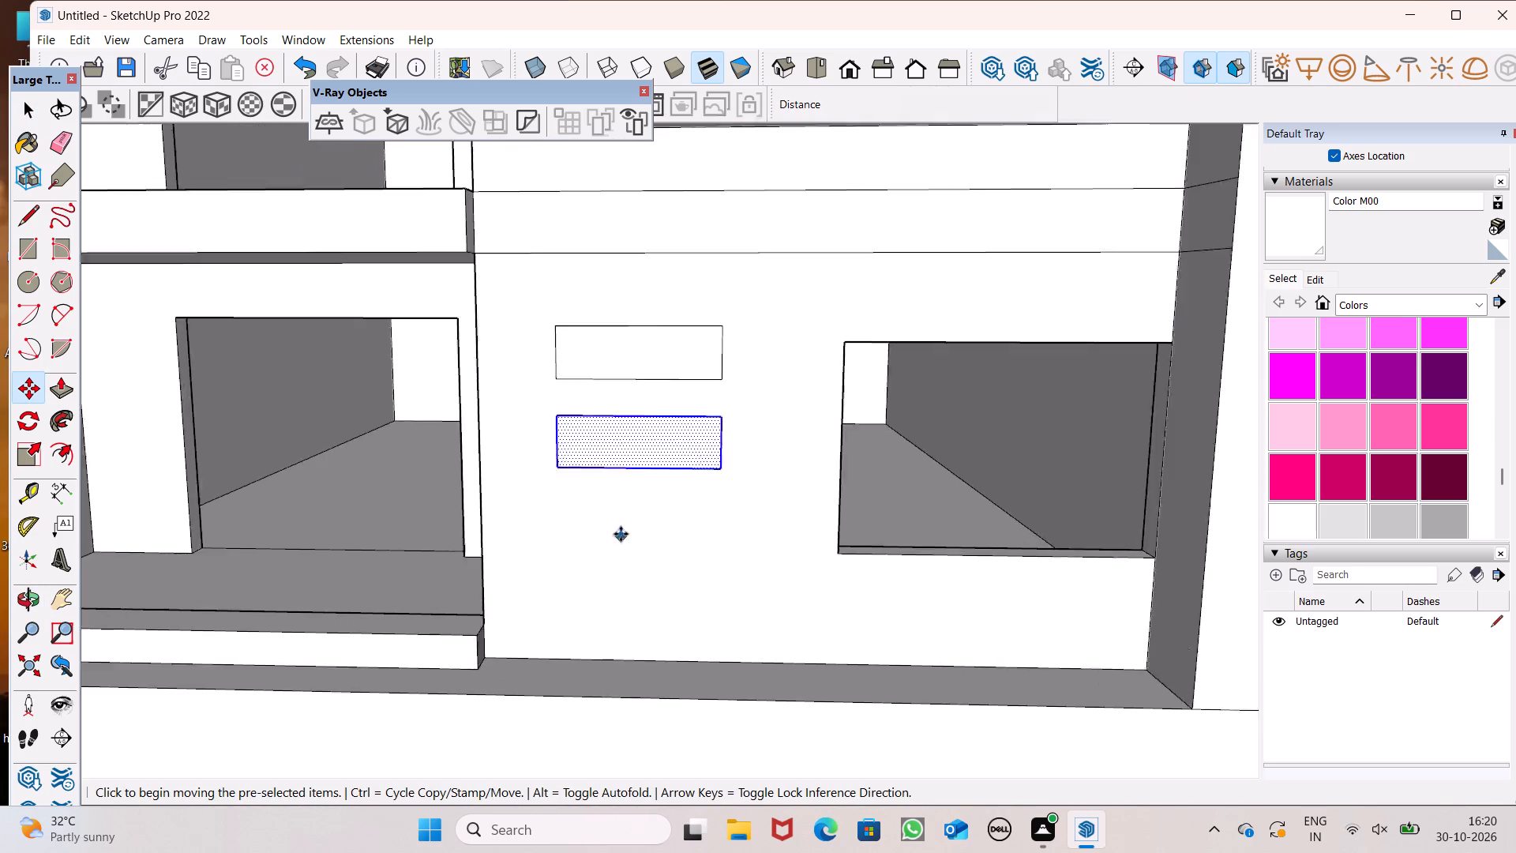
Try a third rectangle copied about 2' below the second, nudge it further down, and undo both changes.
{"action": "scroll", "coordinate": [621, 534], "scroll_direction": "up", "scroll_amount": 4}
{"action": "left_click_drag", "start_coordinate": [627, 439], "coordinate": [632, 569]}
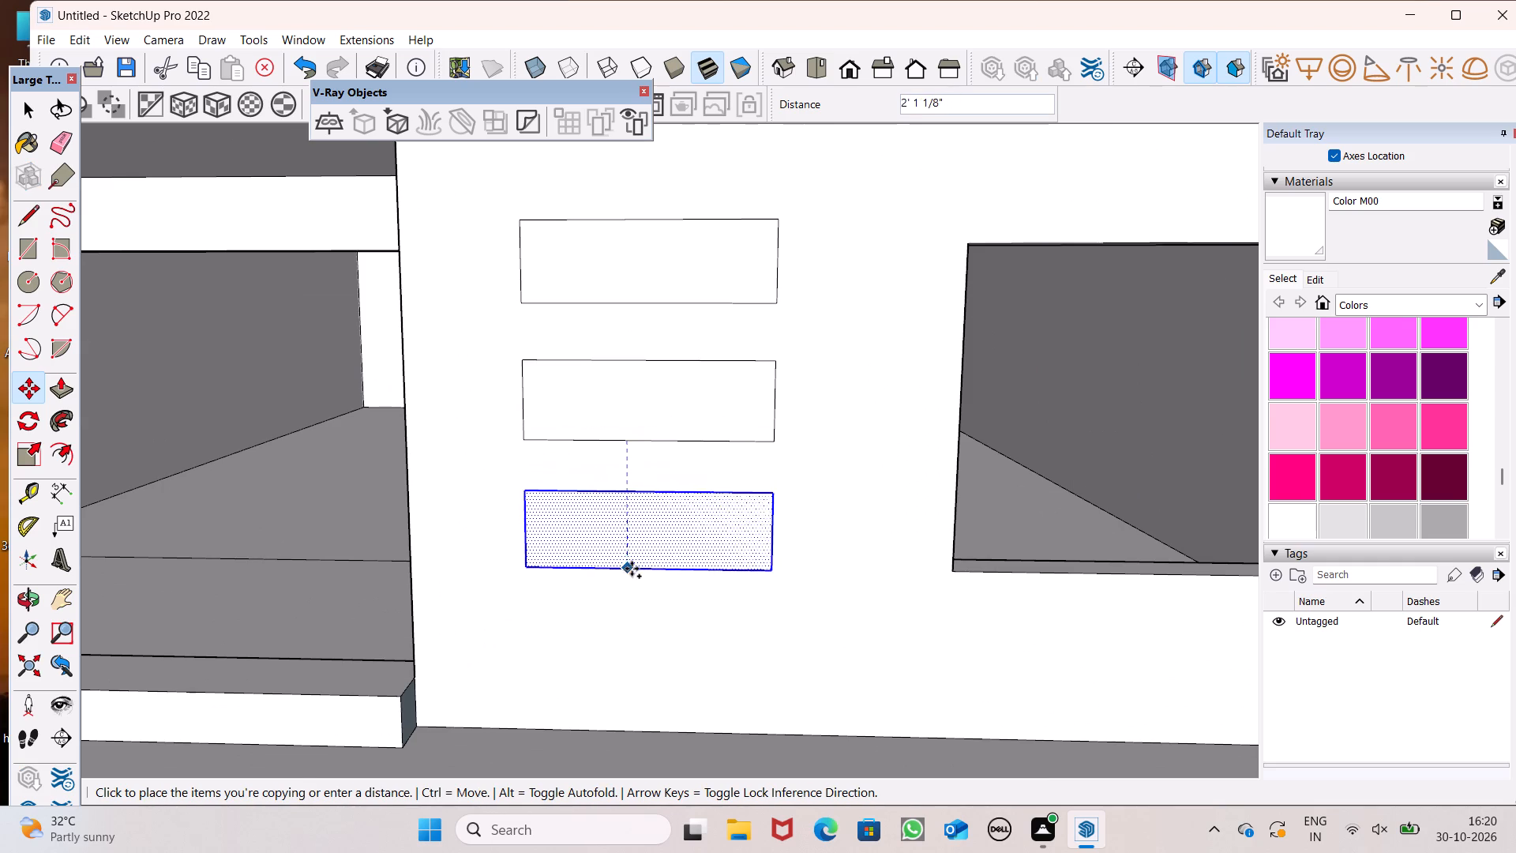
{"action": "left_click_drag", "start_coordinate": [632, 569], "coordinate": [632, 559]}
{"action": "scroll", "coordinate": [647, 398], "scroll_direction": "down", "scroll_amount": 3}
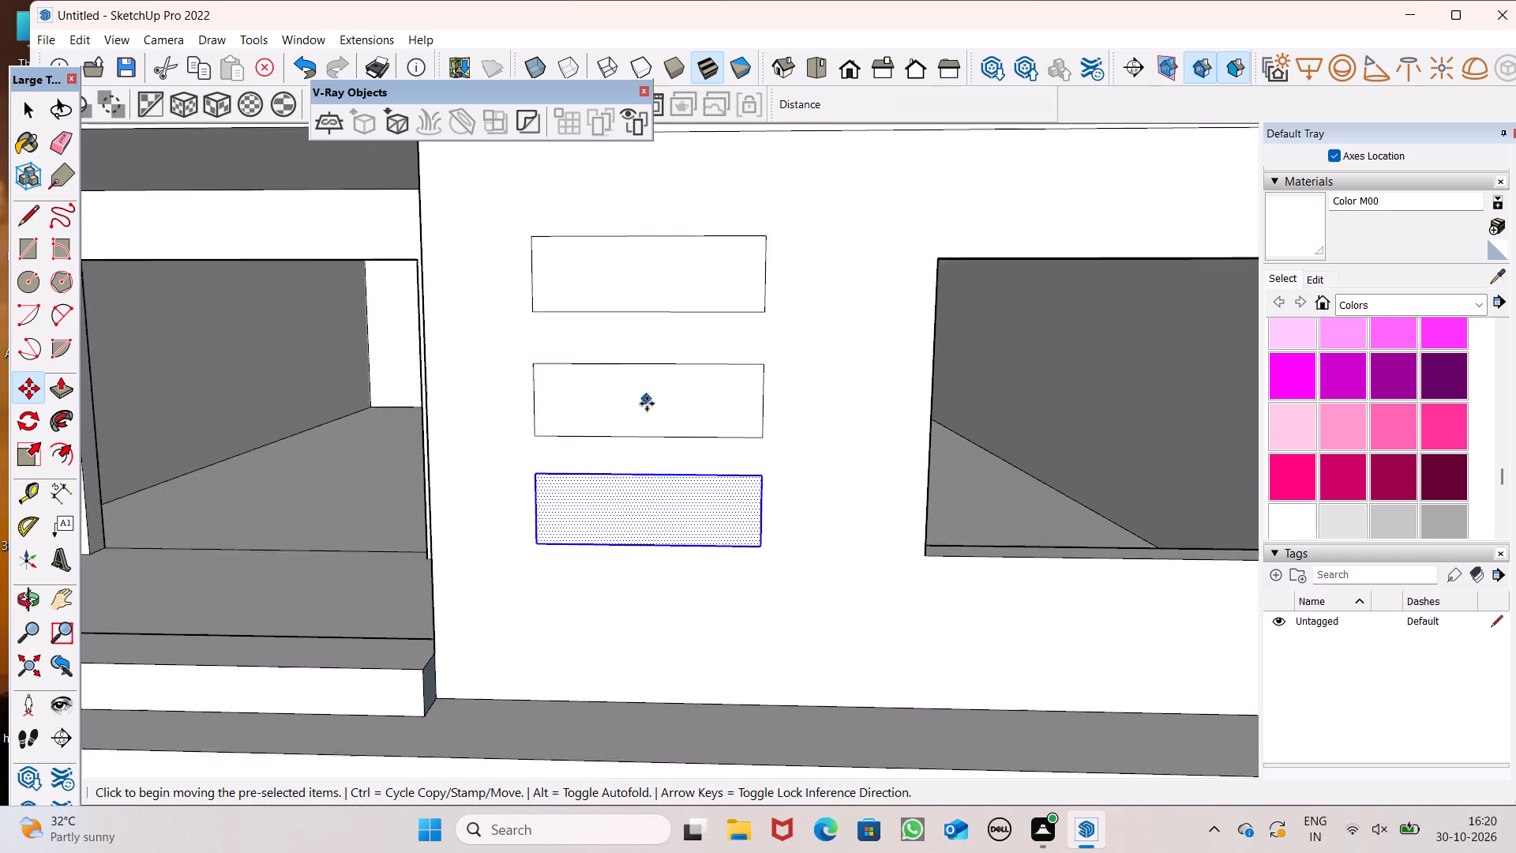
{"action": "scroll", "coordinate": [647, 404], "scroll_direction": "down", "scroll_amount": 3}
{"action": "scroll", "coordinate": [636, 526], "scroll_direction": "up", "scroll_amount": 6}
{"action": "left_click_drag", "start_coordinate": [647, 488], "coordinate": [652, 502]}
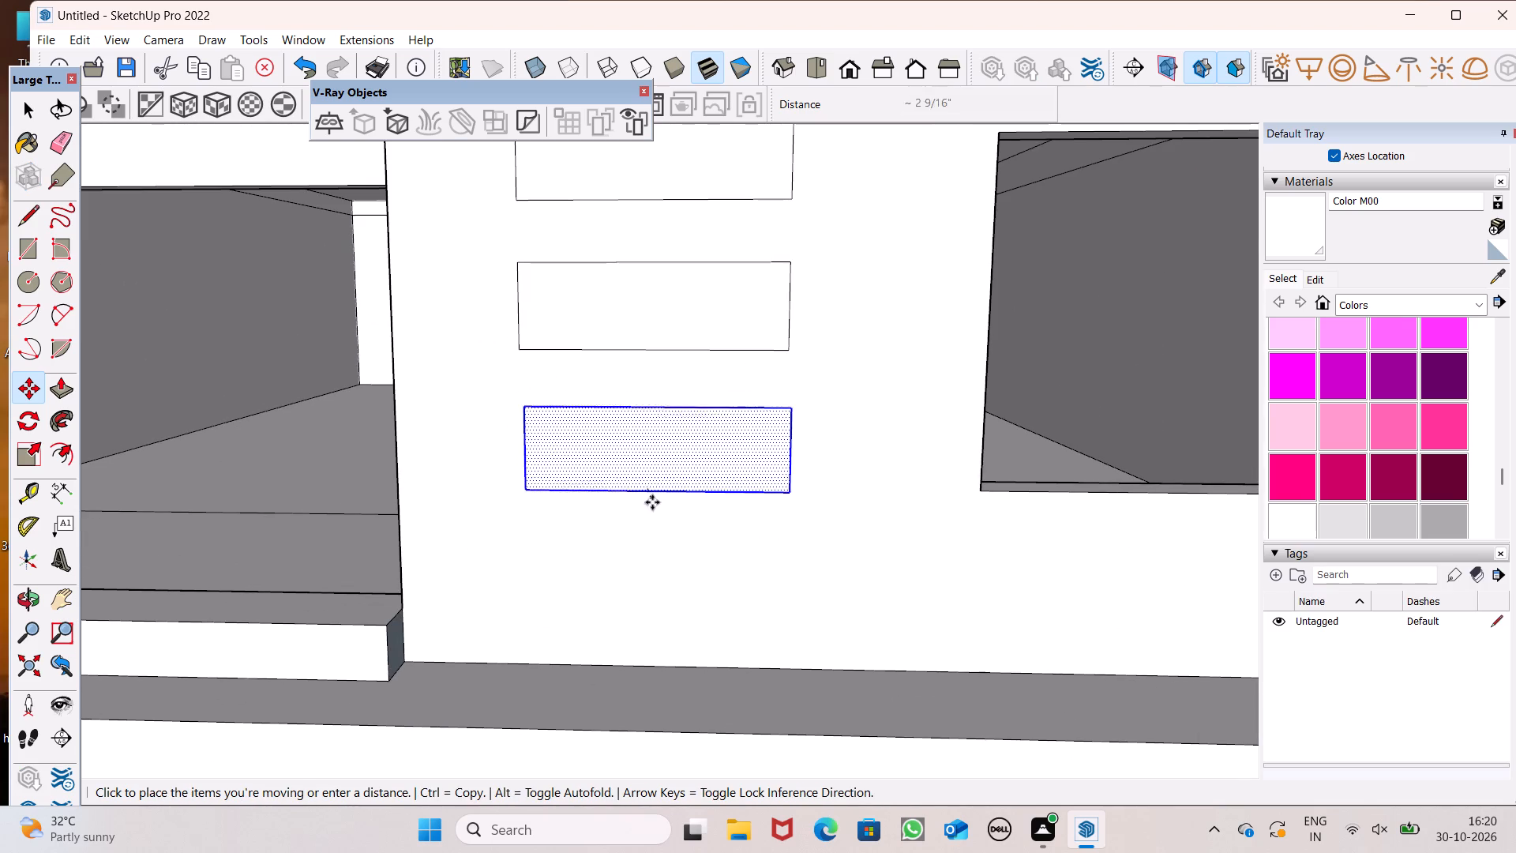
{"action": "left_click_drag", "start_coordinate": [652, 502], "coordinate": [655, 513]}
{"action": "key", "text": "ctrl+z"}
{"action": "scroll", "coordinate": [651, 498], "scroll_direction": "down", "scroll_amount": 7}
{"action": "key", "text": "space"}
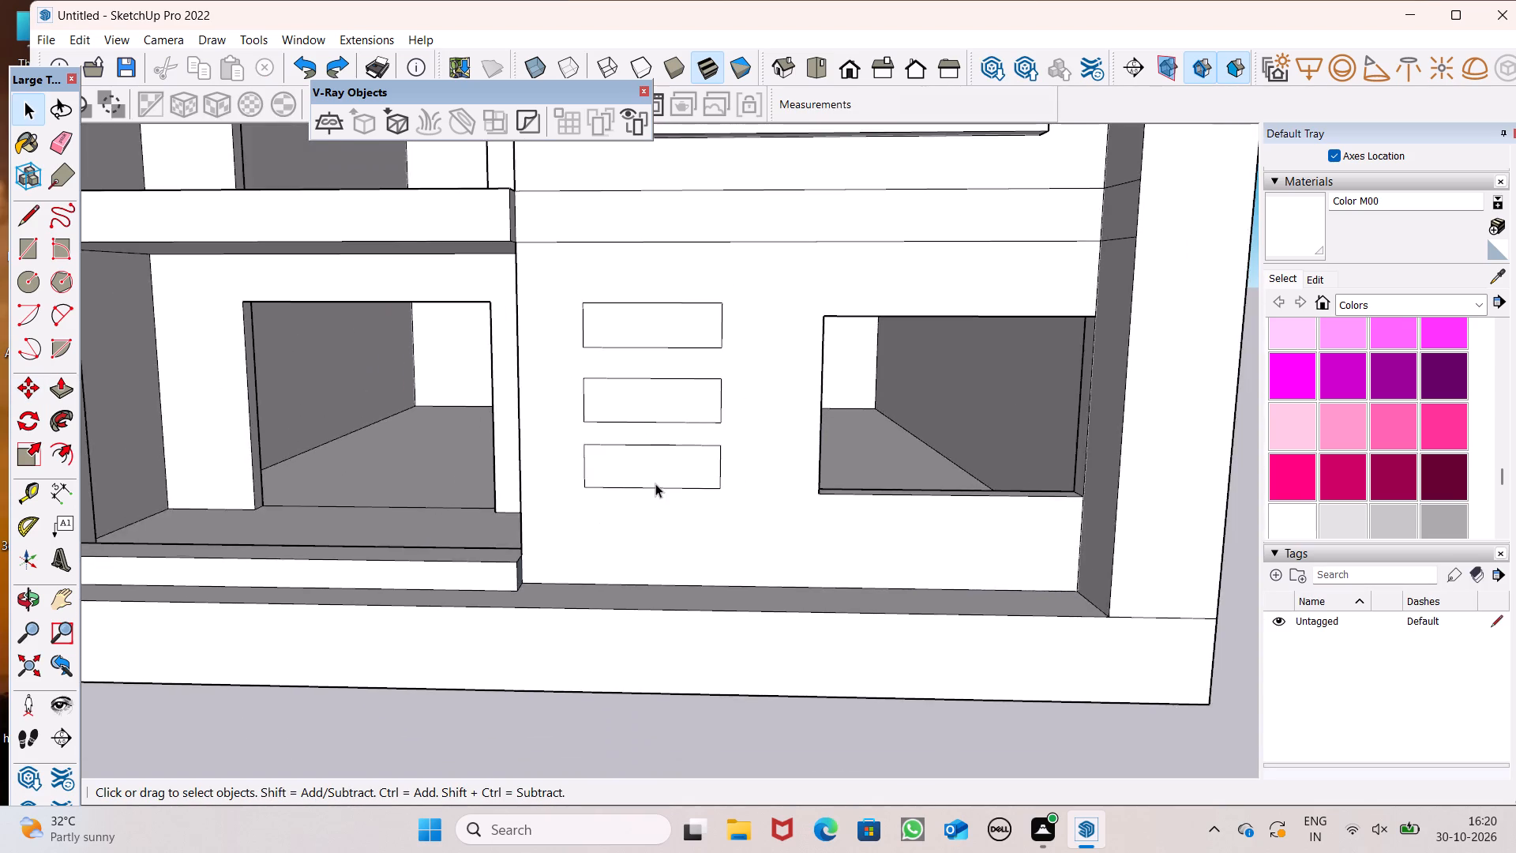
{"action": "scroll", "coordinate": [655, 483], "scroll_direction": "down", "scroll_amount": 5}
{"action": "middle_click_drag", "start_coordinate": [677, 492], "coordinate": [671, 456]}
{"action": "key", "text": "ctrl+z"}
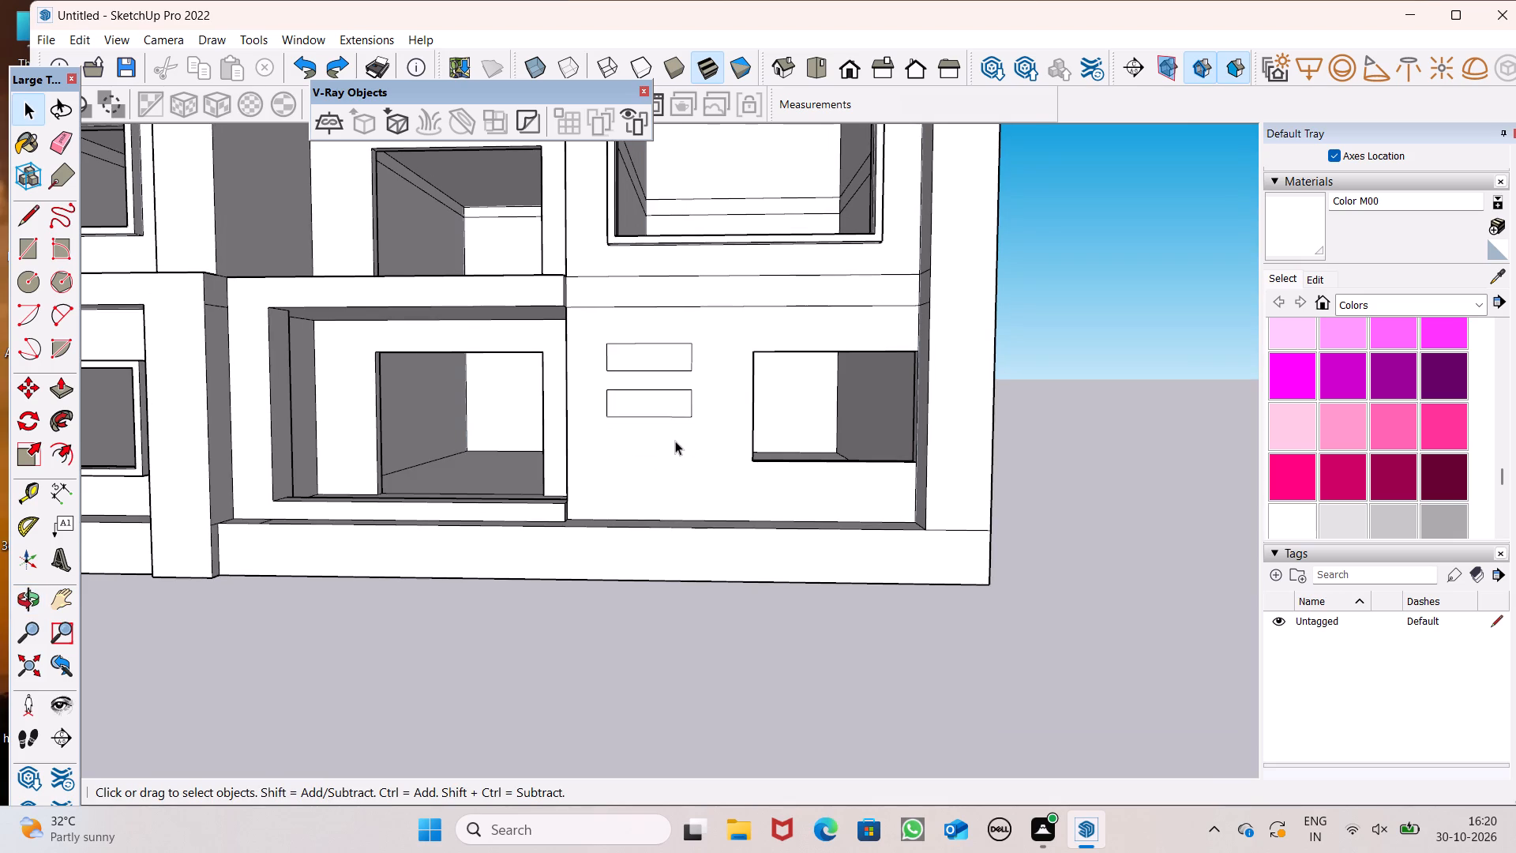
Copy the lower rectangle about 2' 5" straight down as a third rectangle and clear the selection.
{"action": "scroll", "coordinate": [675, 441], "scroll_direction": "up", "scroll_amount": 6}
{"action": "double_click", "coordinate": [599, 376]}
{"action": "key", "text": "m"}
{"action": "key", "text": "Return"}
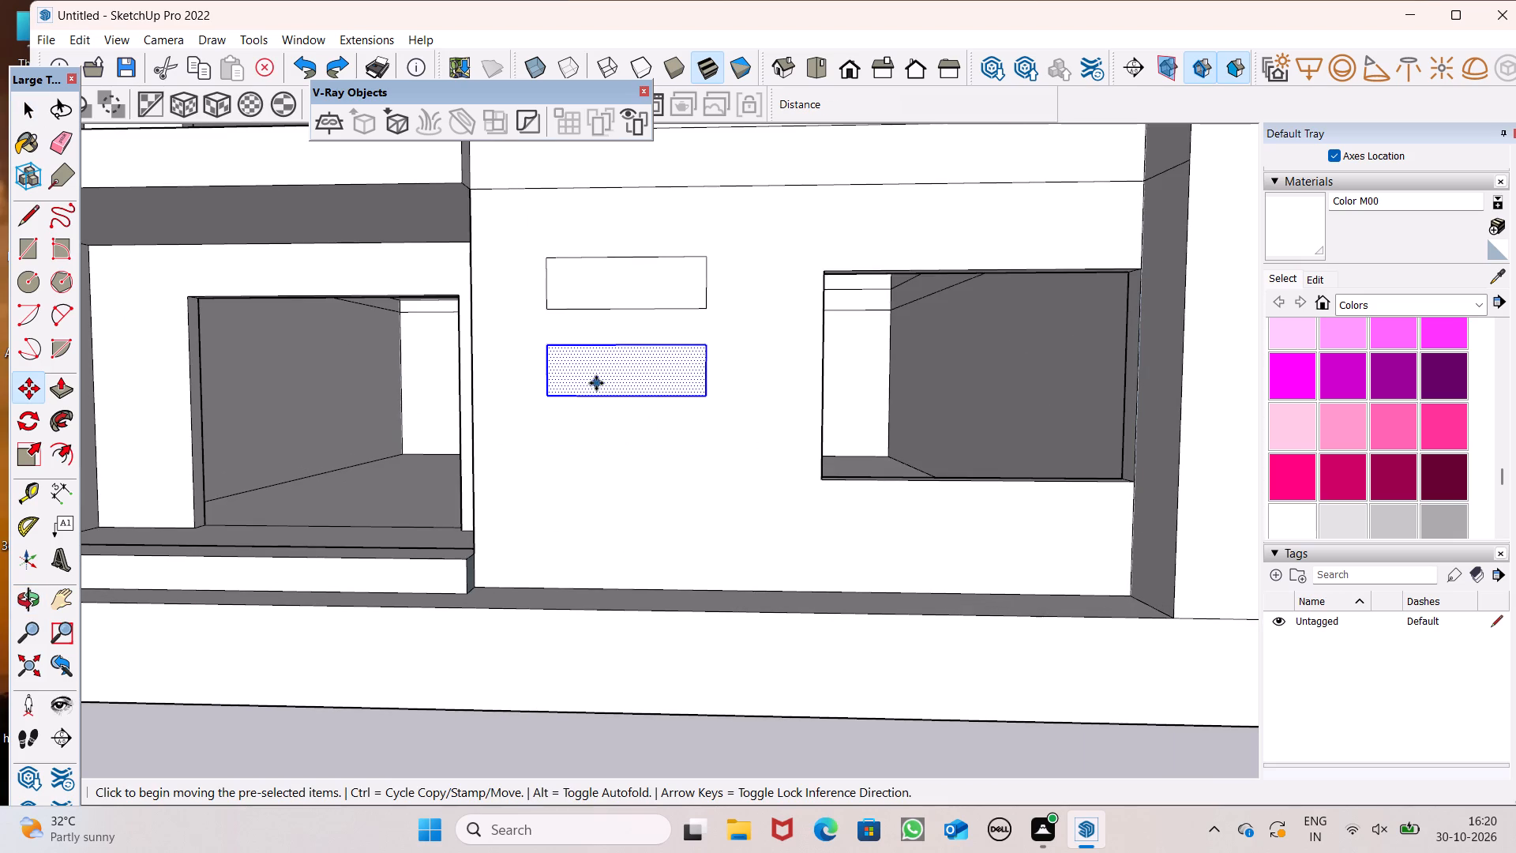
{"action": "left_click_drag", "start_coordinate": [602, 379], "coordinate": [605, 478]}
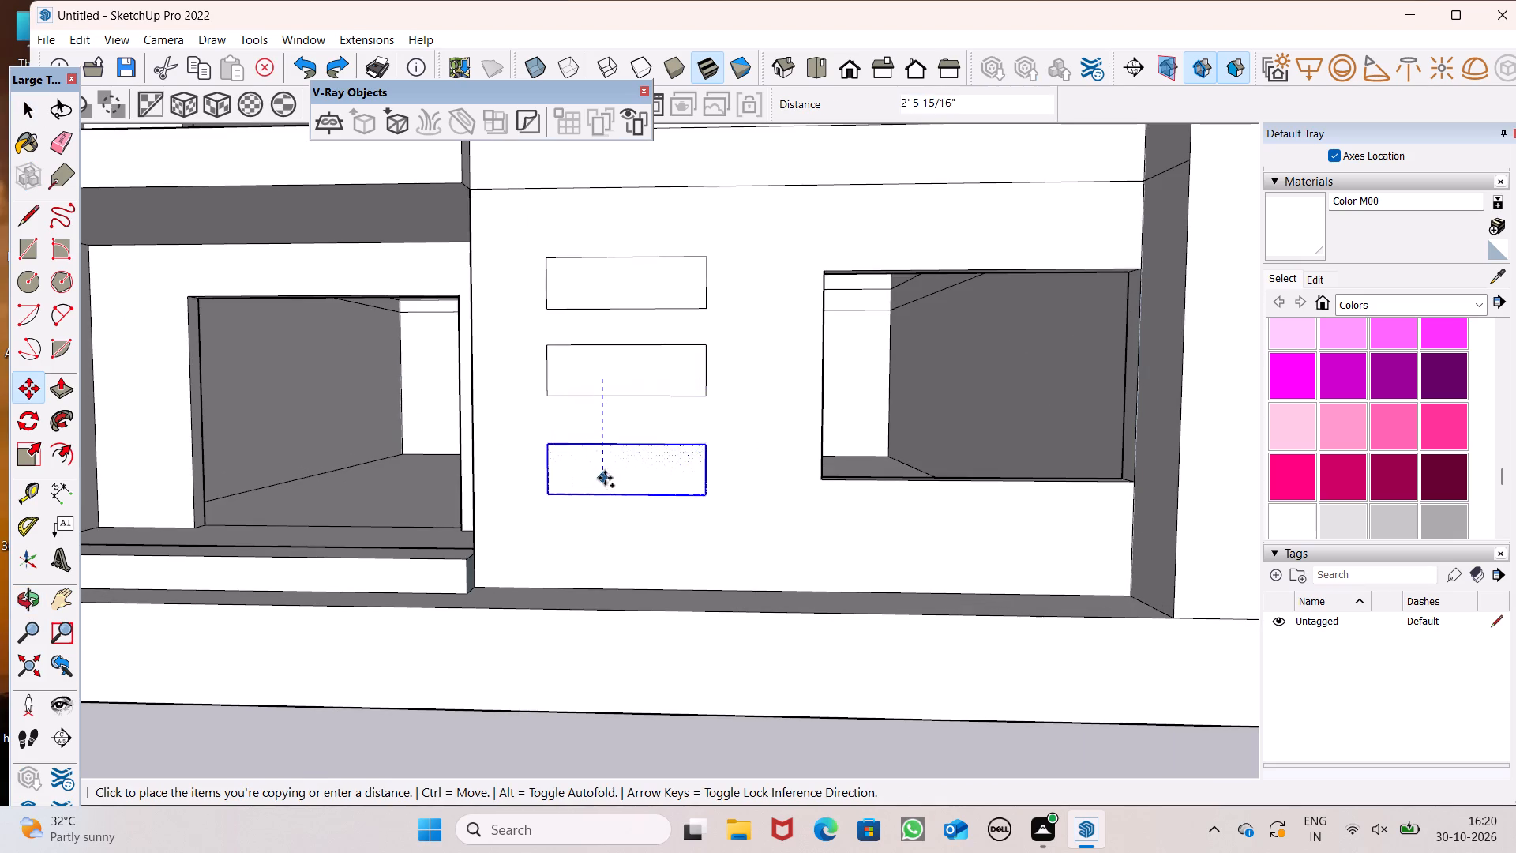
{"action": "left_click_drag", "start_coordinate": [605, 478], "coordinate": [609, 472]}
{"action": "scroll", "coordinate": [589, 464], "scroll_direction": "down", "scroll_amount": 6}
{"action": "middle_click_drag", "start_coordinate": [668, 535], "coordinate": [670, 517]}
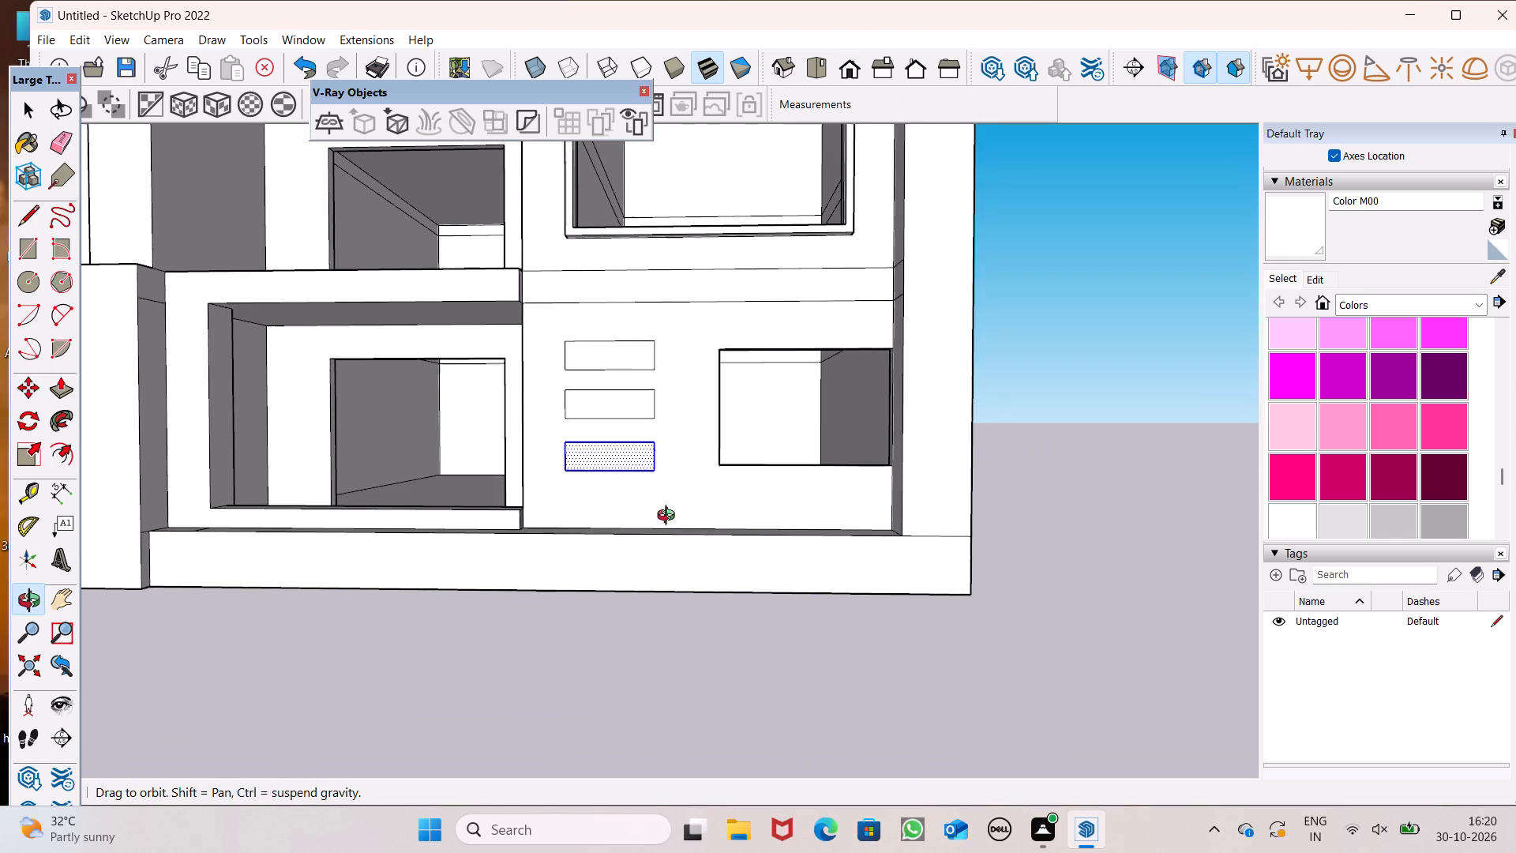
{"action": "middle_click_drag", "start_coordinate": [670, 517], "coordinate": [670, 523]}
{"action": "key", "text": "space"}
{"action": "left_click", "coordinate": [922, 664]}
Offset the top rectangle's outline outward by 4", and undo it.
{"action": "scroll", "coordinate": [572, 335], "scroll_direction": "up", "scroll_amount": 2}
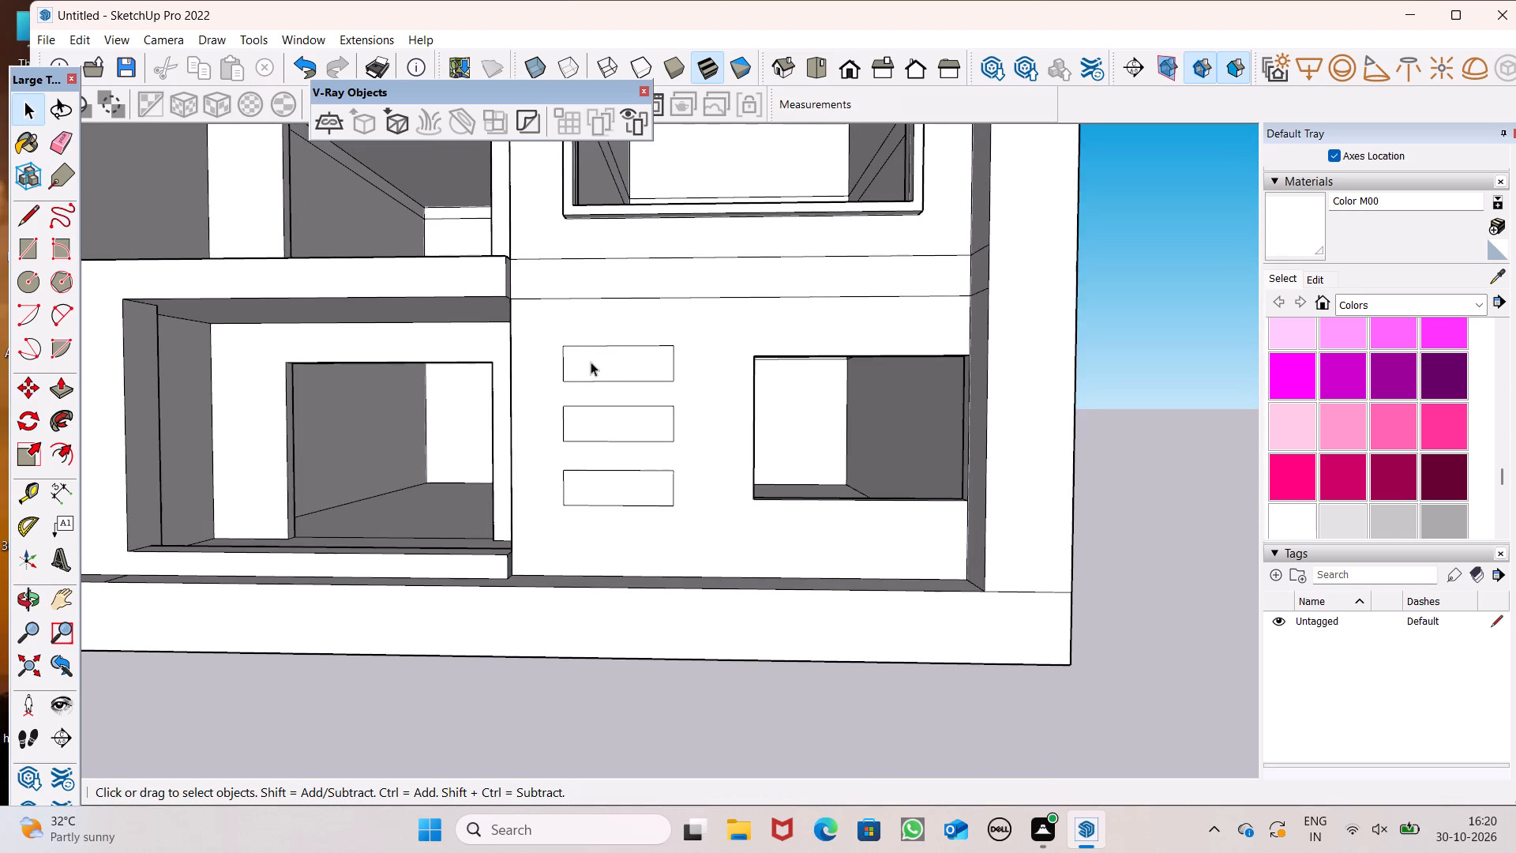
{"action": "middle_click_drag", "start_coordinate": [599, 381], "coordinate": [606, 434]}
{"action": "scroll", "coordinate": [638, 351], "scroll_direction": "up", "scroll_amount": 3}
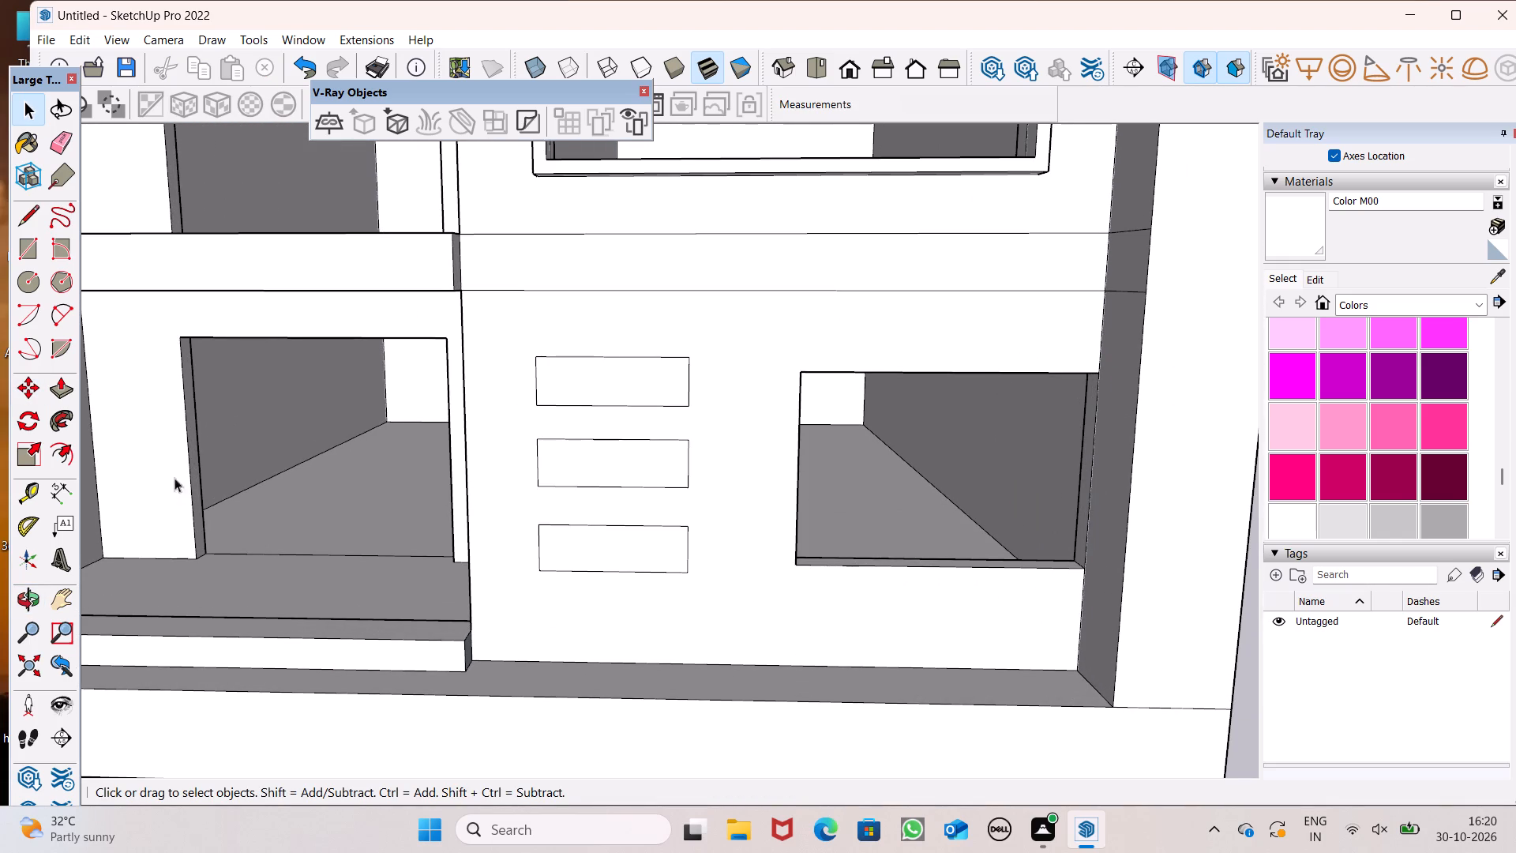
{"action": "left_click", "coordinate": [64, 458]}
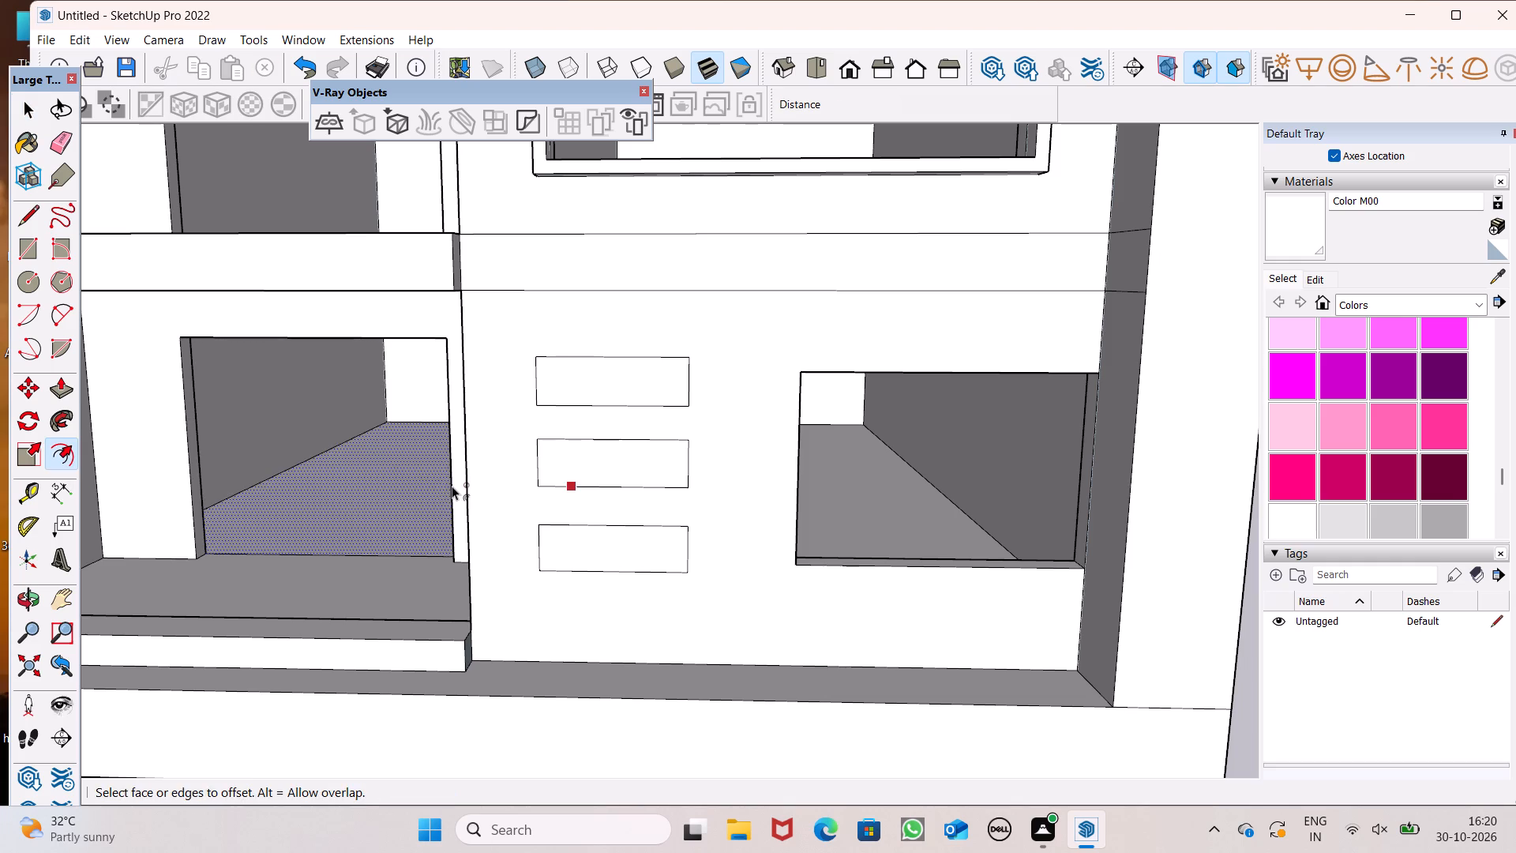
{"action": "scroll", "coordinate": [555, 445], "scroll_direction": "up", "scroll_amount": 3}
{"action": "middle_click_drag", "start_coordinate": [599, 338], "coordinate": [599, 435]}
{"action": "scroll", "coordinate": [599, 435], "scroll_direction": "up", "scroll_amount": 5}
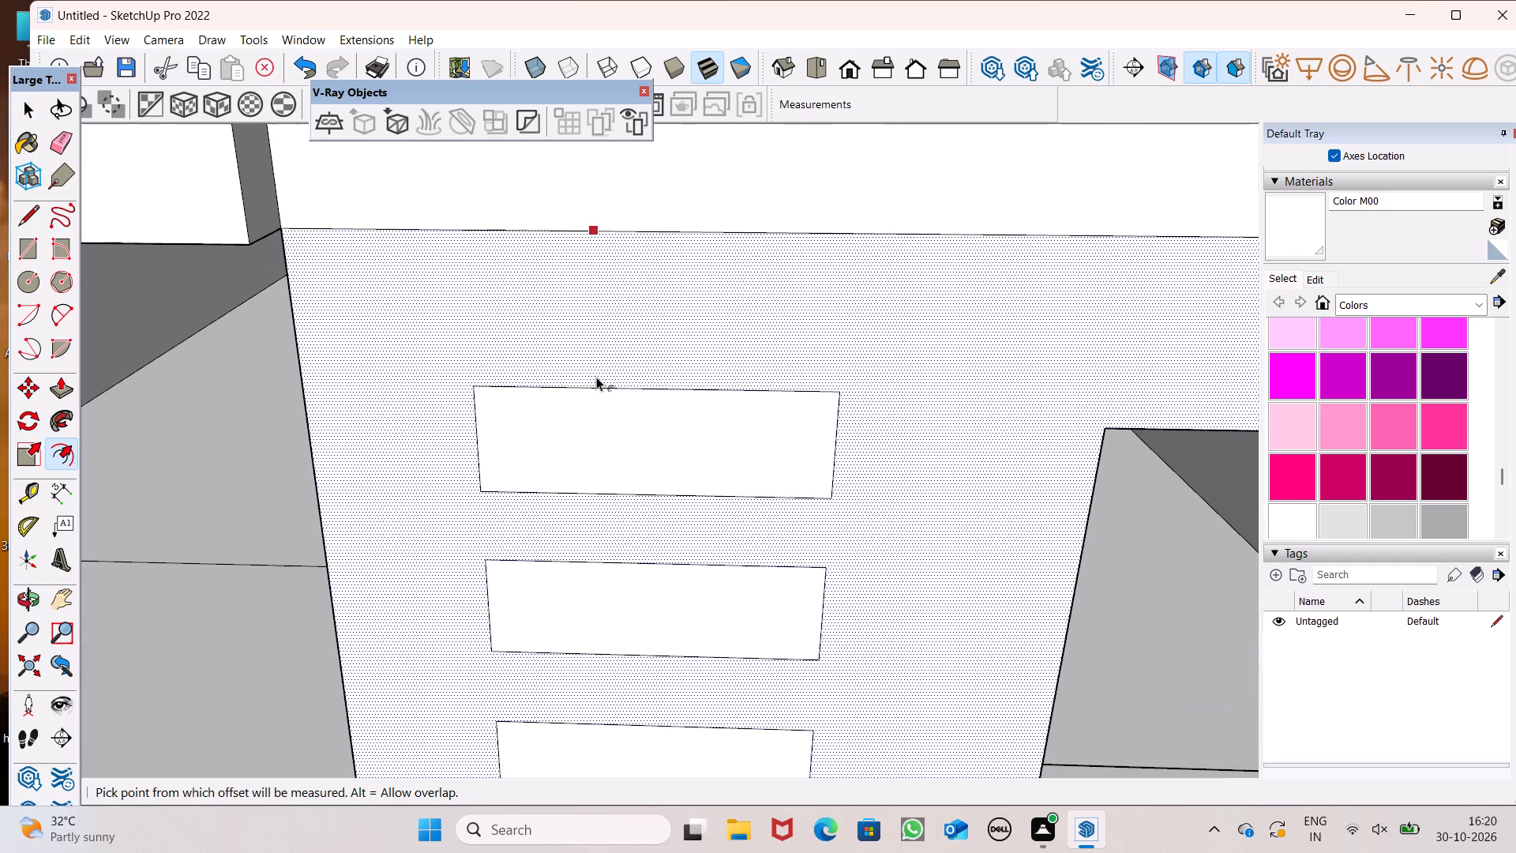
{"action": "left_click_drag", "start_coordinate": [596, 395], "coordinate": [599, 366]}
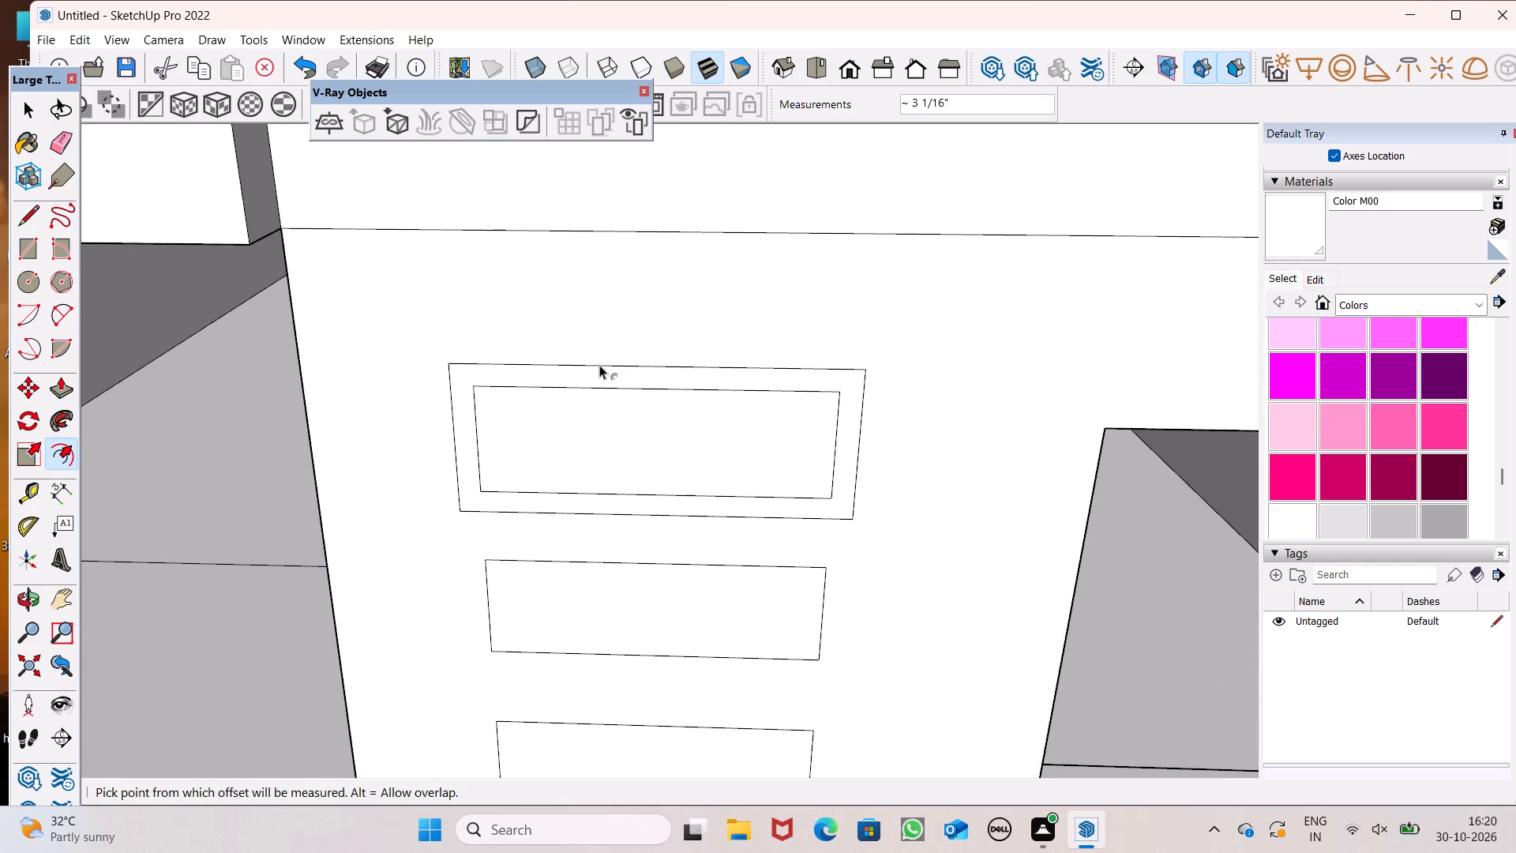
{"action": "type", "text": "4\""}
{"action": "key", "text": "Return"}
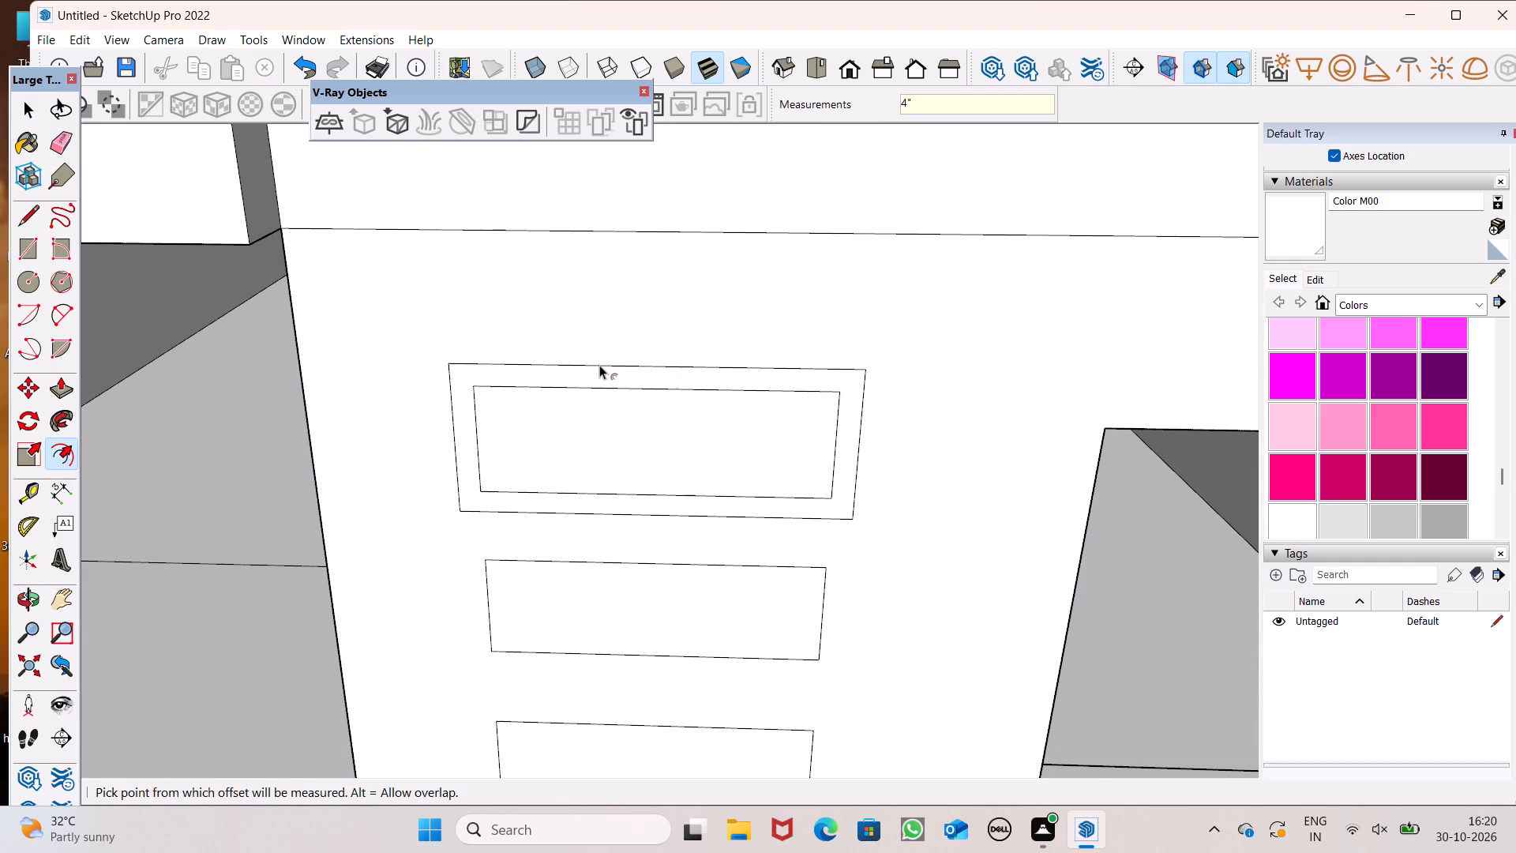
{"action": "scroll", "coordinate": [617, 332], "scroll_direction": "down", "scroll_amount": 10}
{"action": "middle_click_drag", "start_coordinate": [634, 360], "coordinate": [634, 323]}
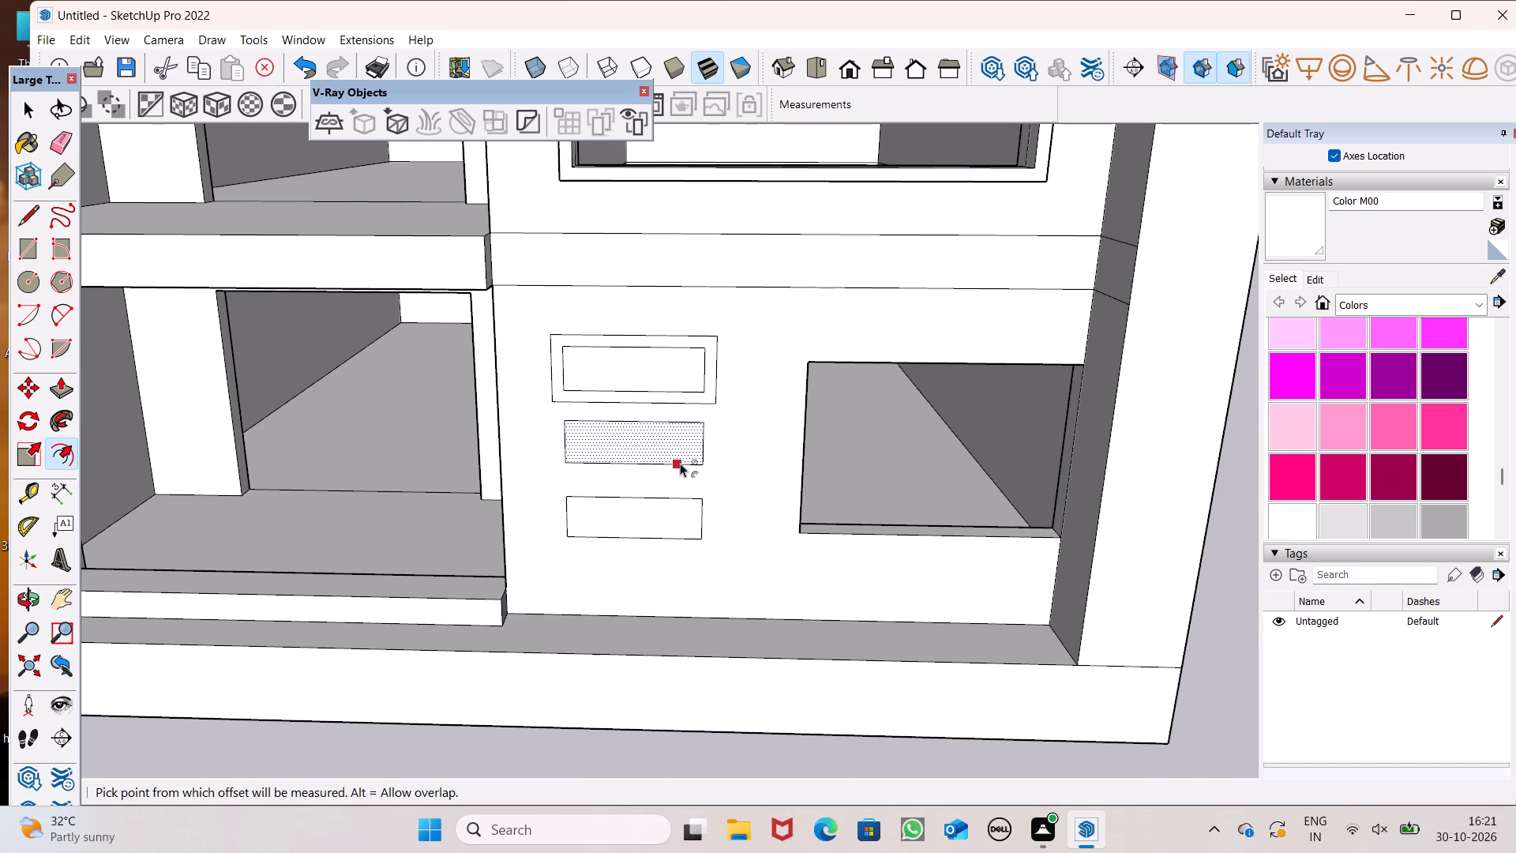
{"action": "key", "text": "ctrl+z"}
Offset the top rectangle's outline outward by 2".
{"action": "scroll", "coordinate": [636, 404], "scroll_direction": "up", "scroll_amount": 6}
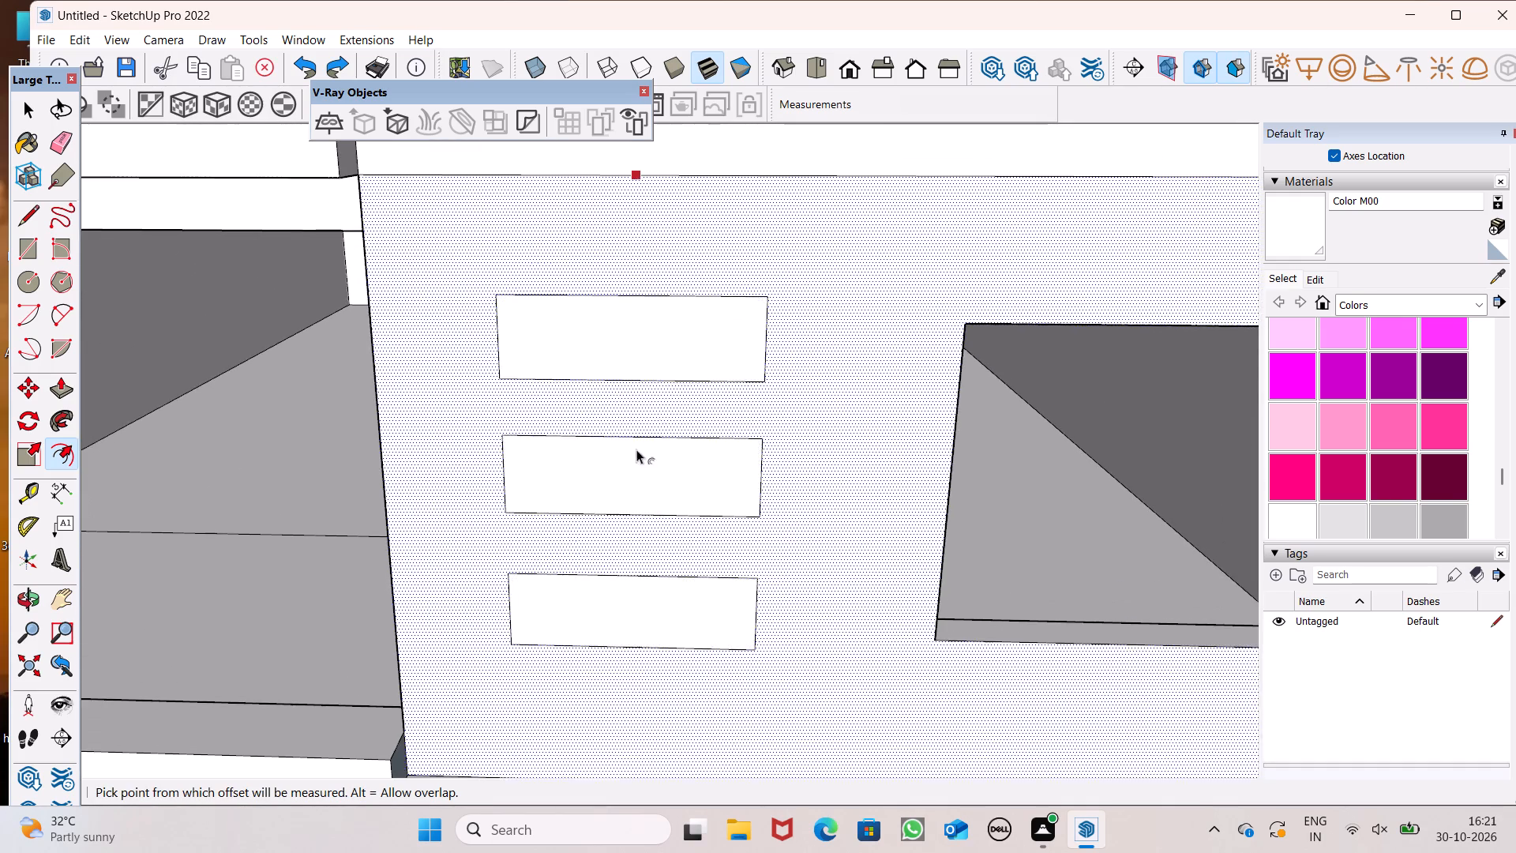
{"action": "scroll", "coordinate": [632, 644], "scroll_direction": "down", "scroll_amount": 8}
{"action": "scroll", "coordinate": [623, 417], "scroll_direction": "up", "scroll_amount": 4}
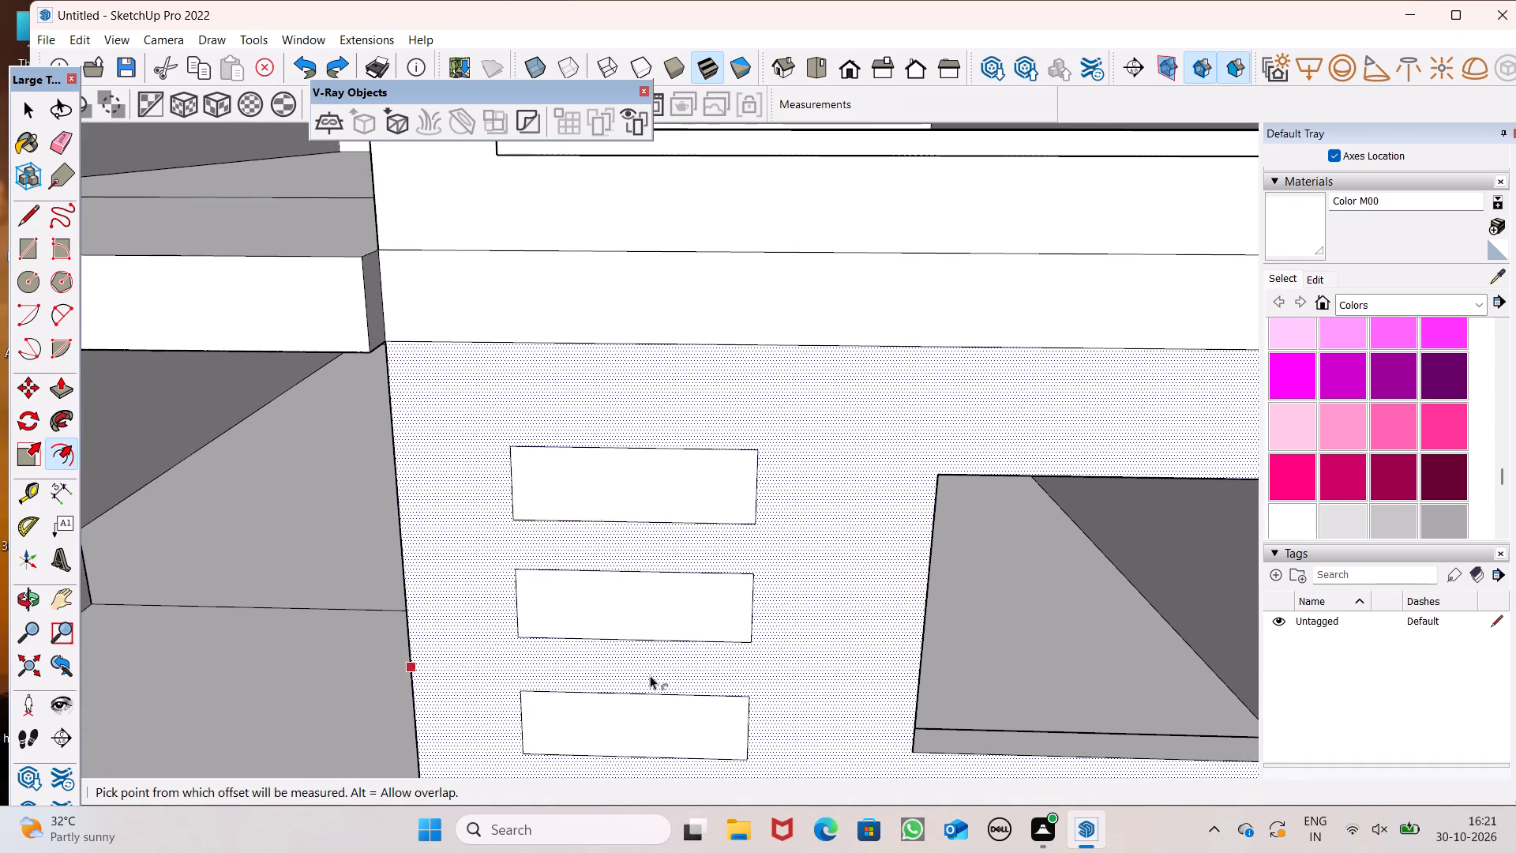
{"action": "left_click_drag", "start_coordinate": [606, 460], "coordinate": [610, 430]}
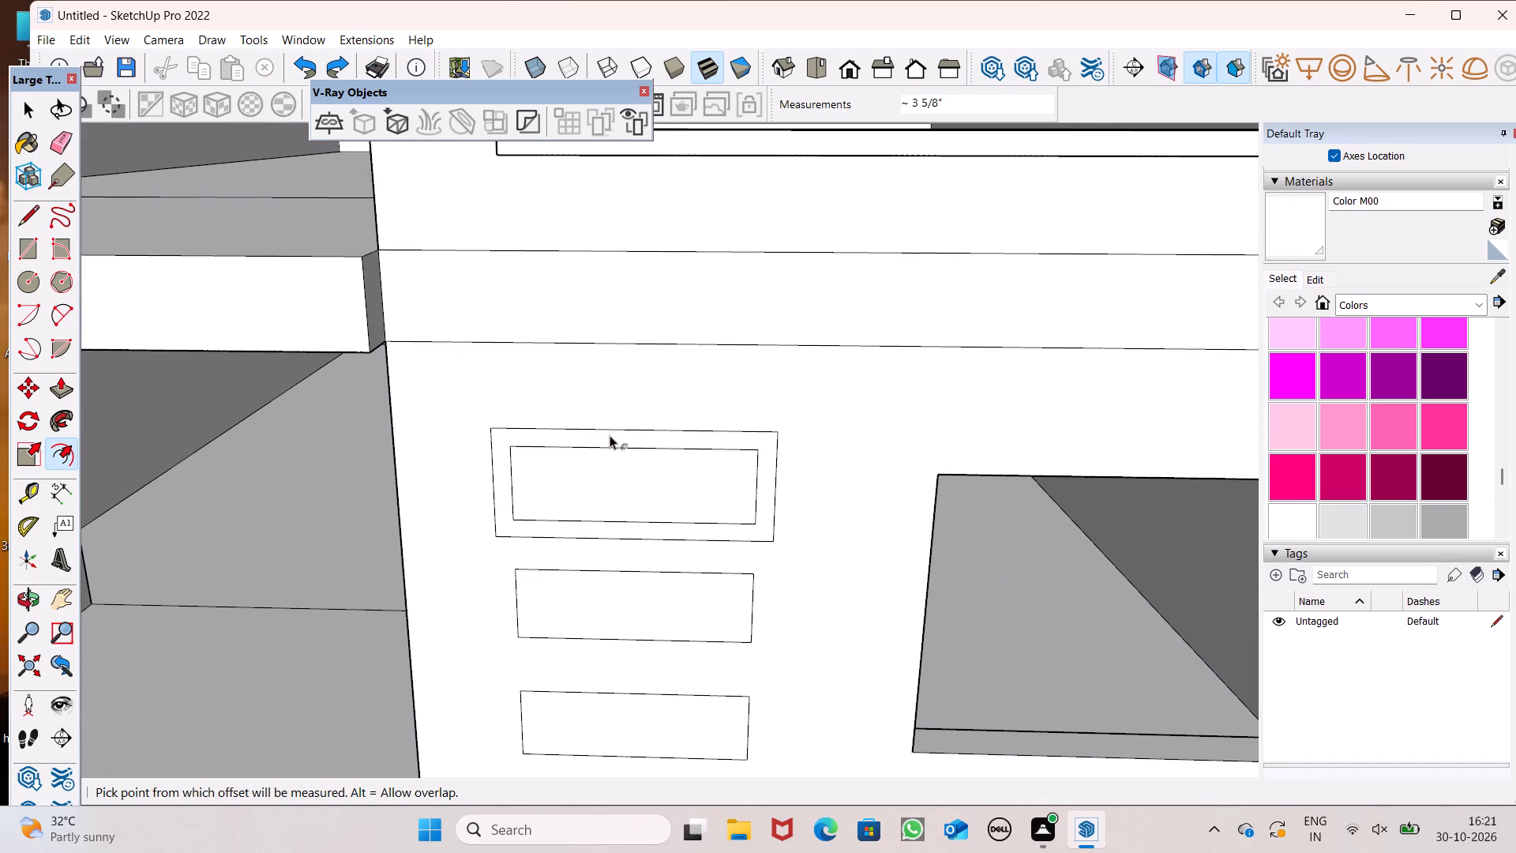
{"action": "key", "text": "2"}
{"action": "key", "text": "shift+quotedbl"}
{"action": "key", "text": "Return"}
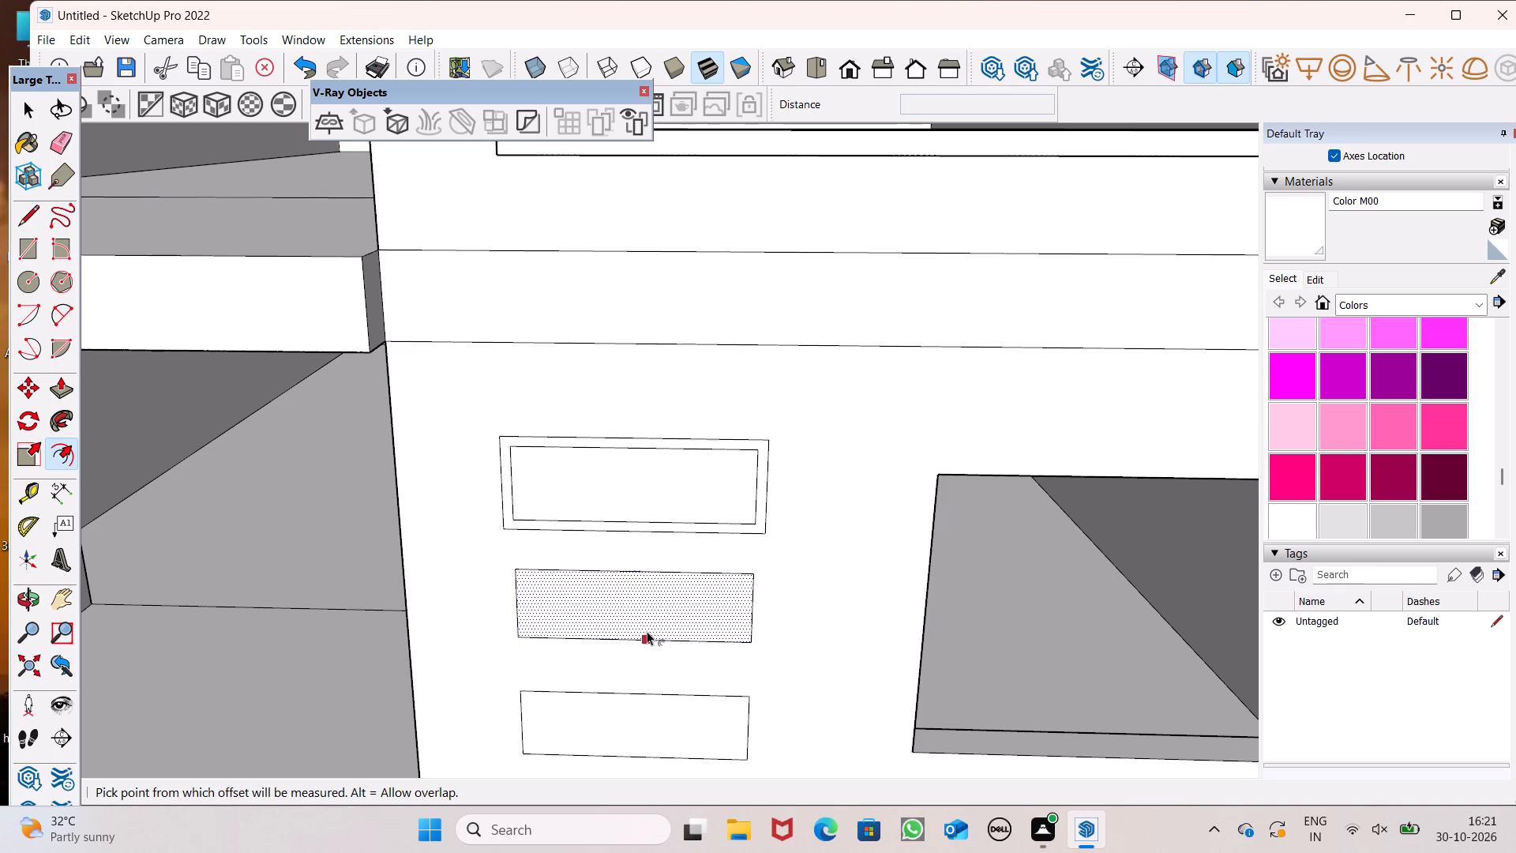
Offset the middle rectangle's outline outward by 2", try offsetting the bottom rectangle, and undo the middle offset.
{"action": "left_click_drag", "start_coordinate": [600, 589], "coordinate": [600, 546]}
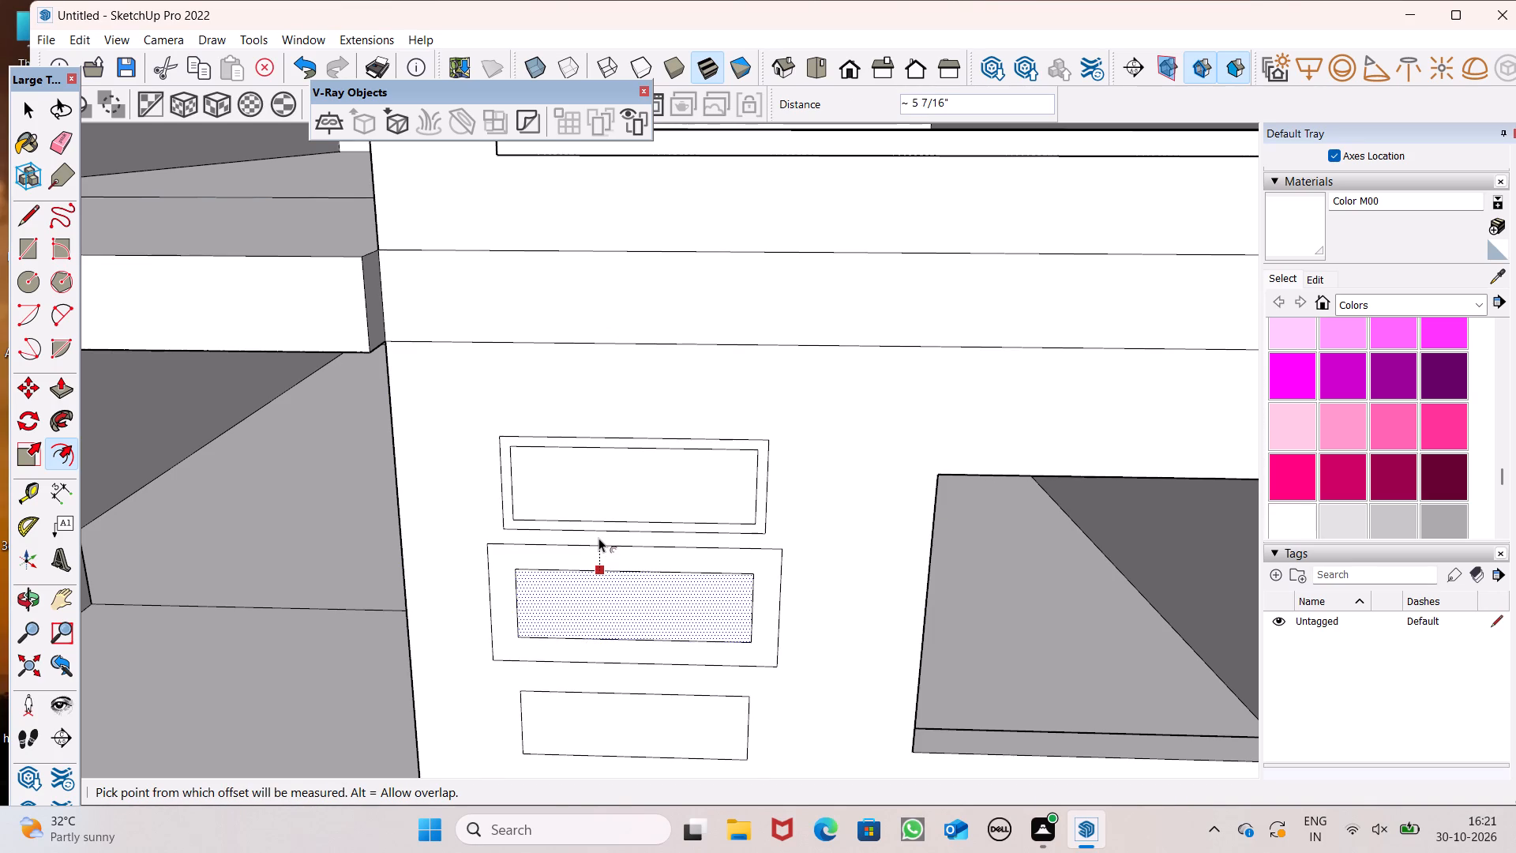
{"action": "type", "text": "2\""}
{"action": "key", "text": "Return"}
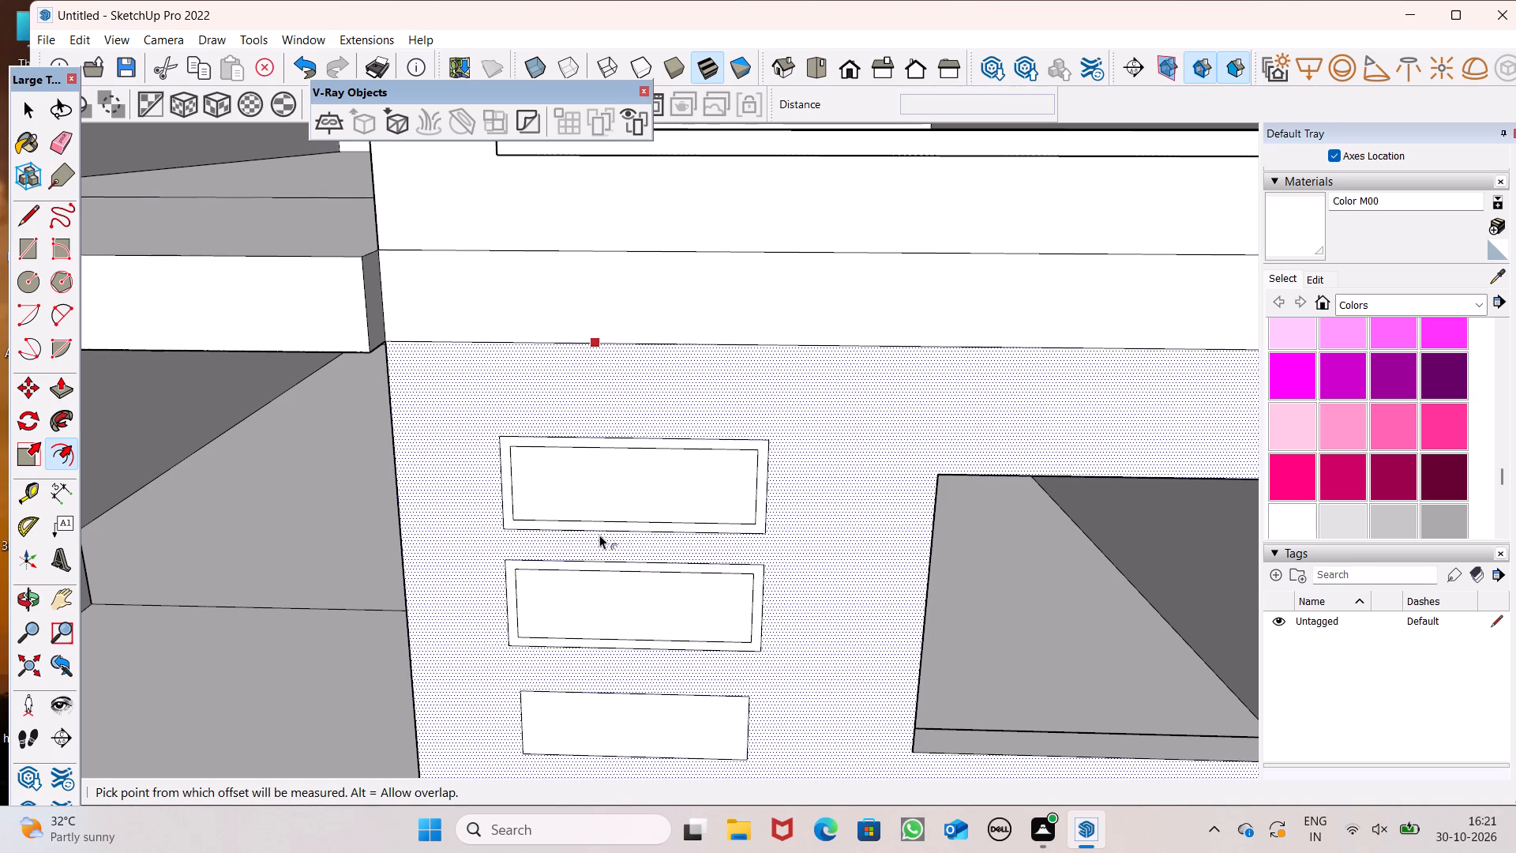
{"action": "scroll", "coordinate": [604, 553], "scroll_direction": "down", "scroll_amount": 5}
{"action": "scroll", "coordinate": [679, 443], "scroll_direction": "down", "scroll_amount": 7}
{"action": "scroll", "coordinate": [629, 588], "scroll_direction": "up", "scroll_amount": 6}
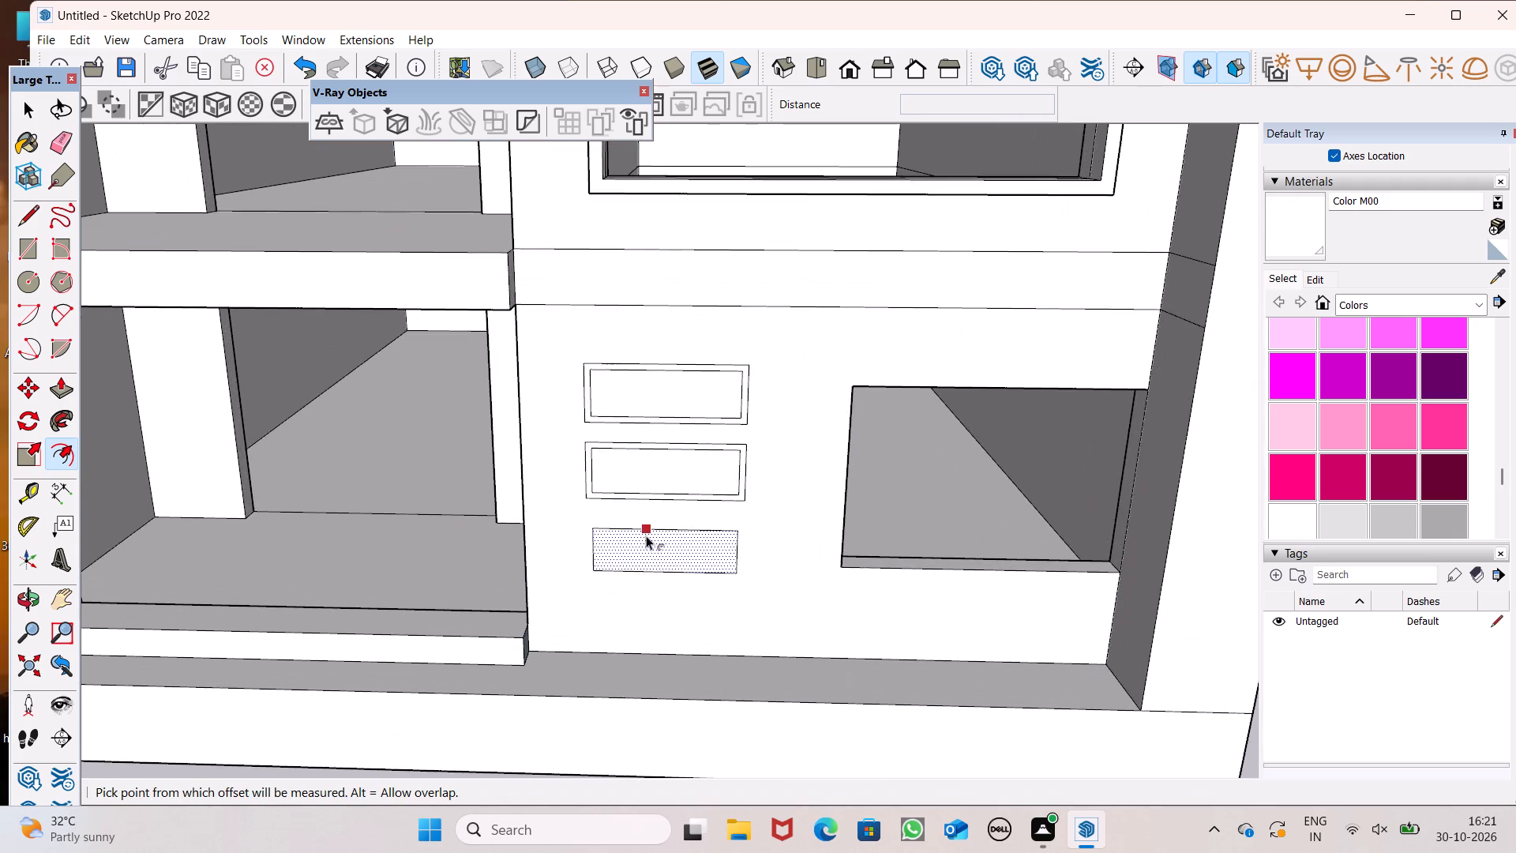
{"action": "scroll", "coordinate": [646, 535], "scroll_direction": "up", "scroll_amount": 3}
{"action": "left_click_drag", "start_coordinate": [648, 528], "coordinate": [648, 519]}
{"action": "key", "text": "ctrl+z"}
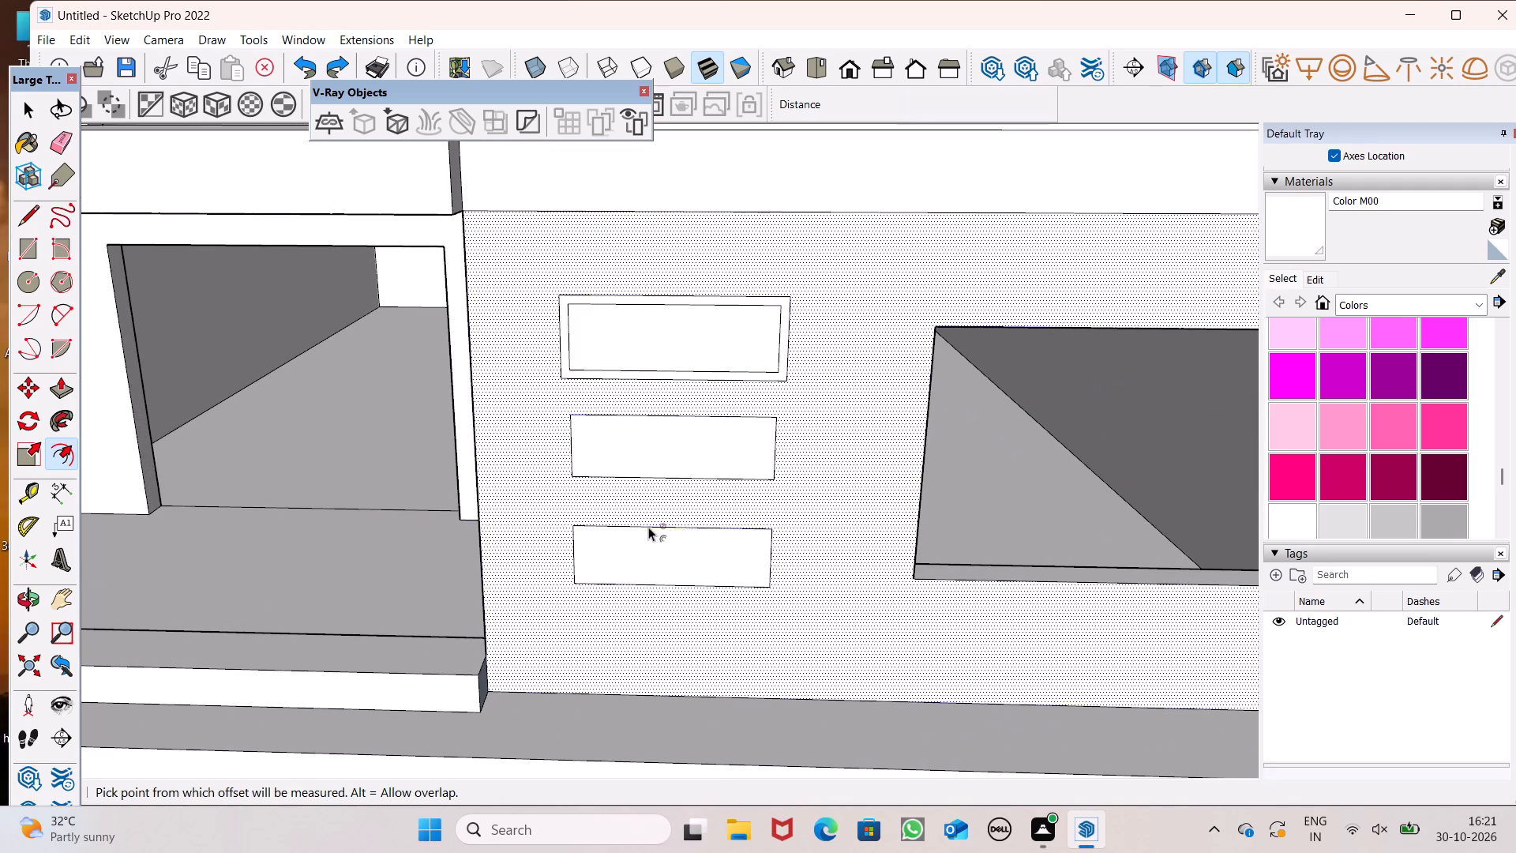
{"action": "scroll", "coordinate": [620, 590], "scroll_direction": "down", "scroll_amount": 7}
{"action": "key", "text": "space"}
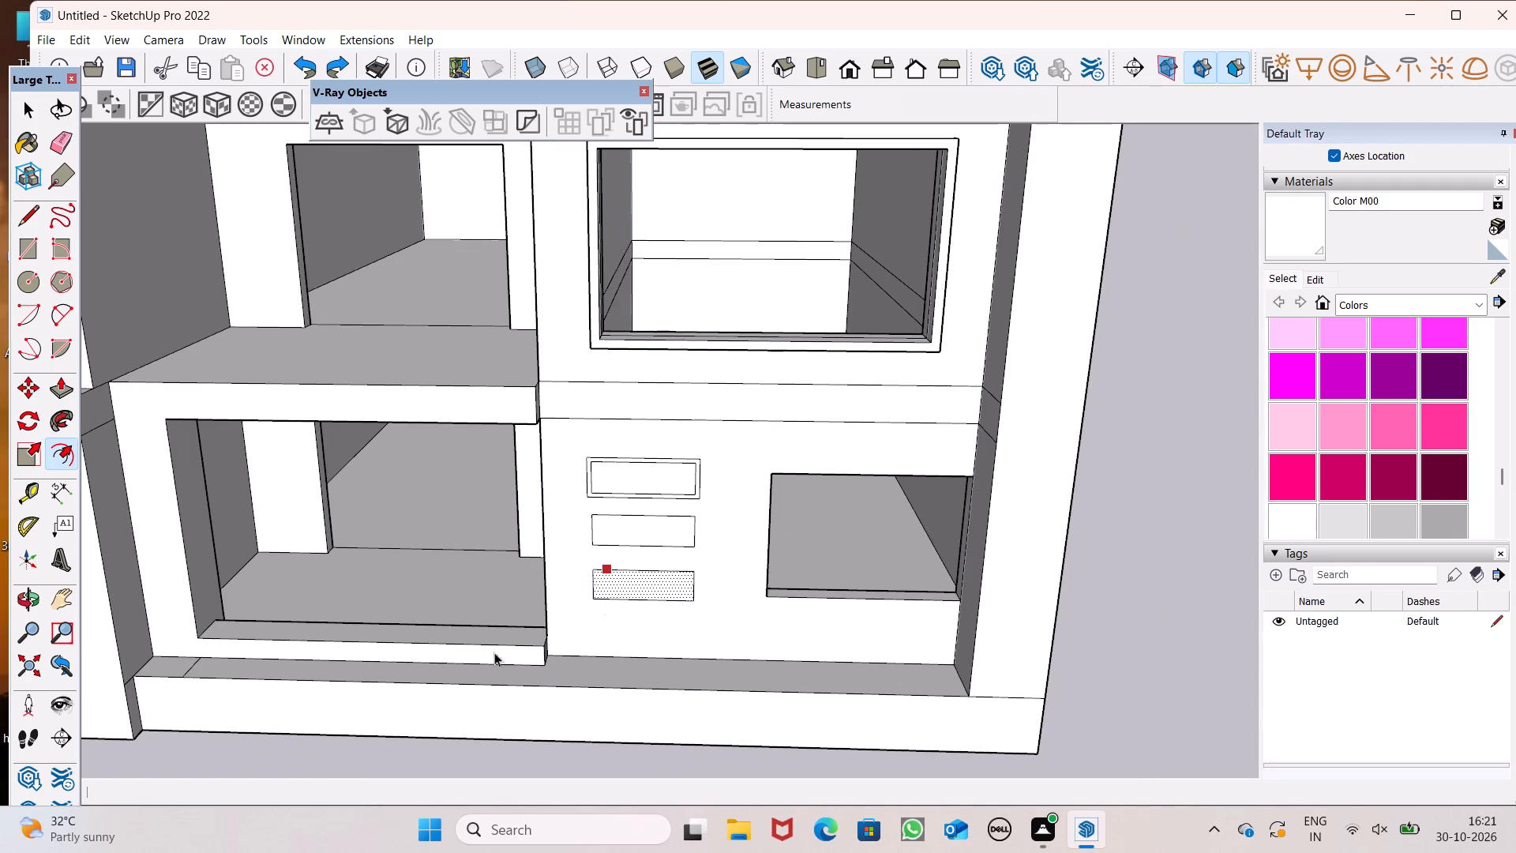
Offset the bottom rectangle's outline outward by 2".
{"action": "scroll", "coordinate": [631, 579], "scroll_direction": "up", "scroll_amount": 4}
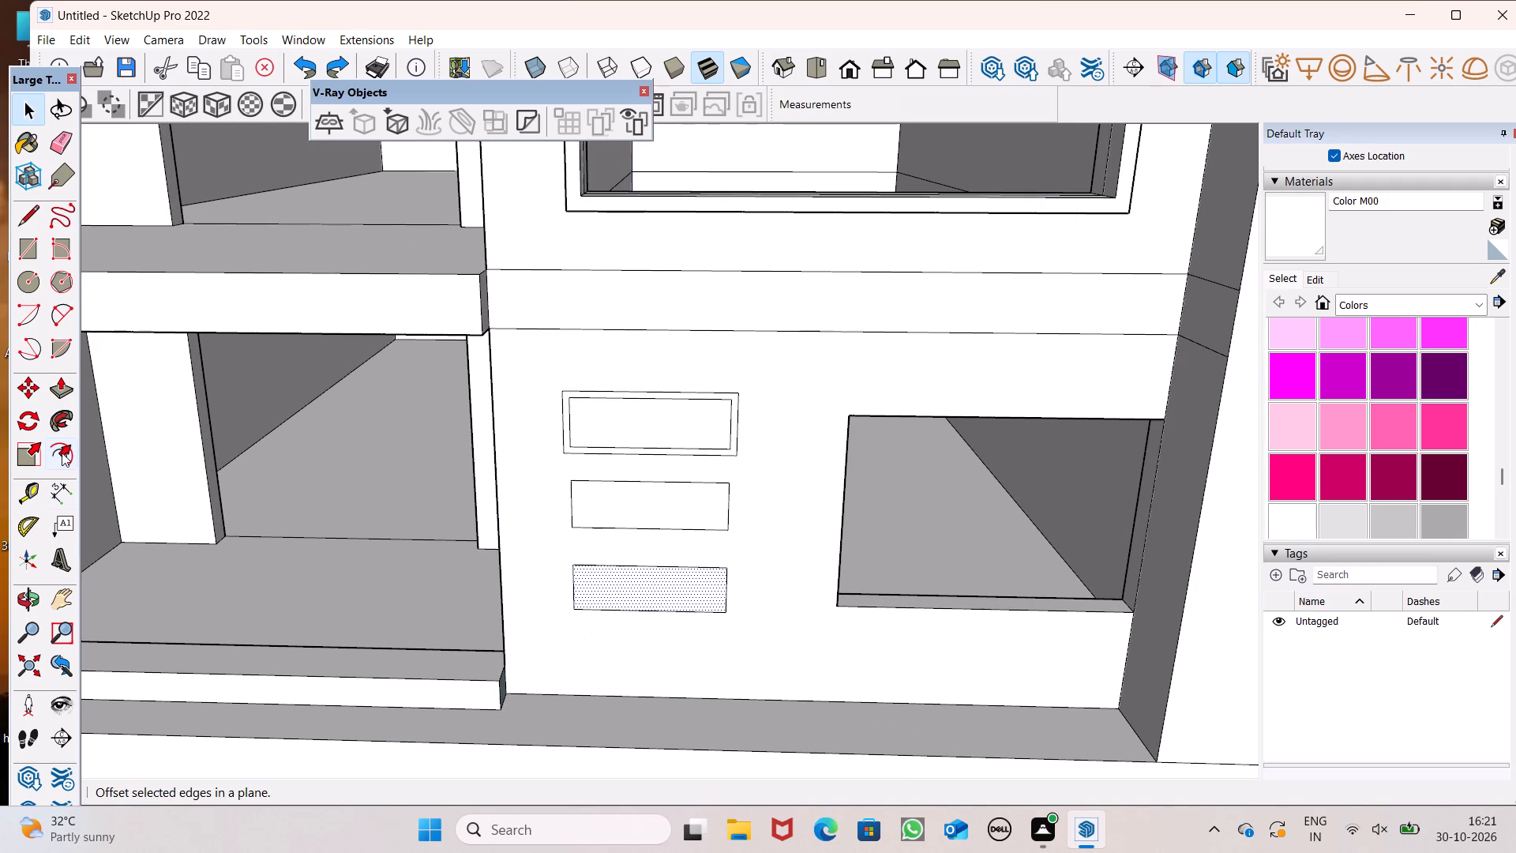
{"action": "left_click", "coordinate": [62, 451]}
{"action": "left_click_drag", "start_coordinate": [642, 566], "coordinate": [636, 552]}
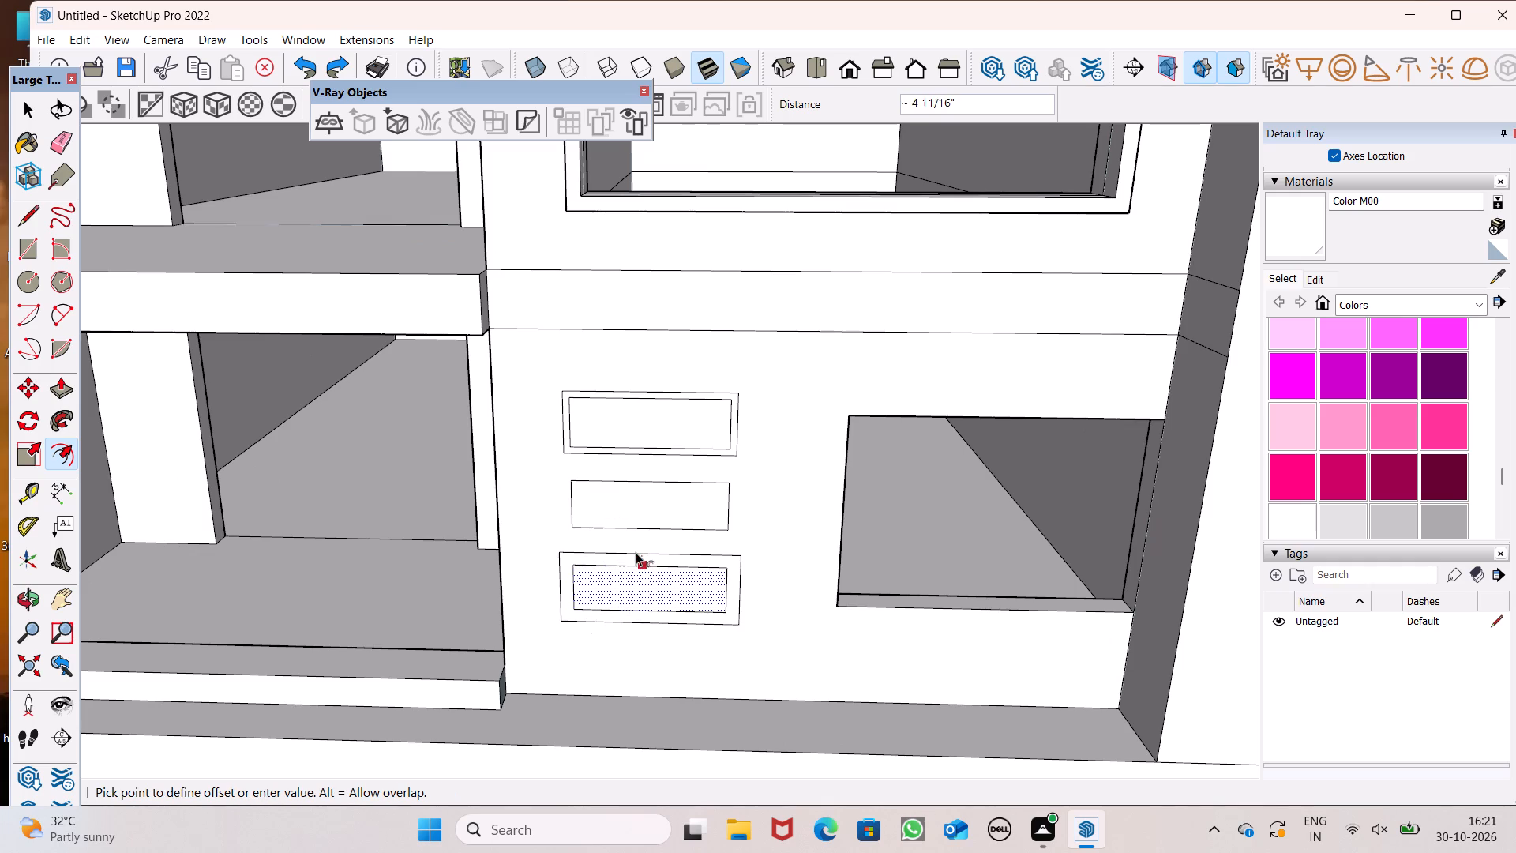
{"action": "left_click_drag", "start_coordinate": [636, 552], "coordinate": [636, 551]}
{"action": "type", "text": "2\""}
{"action": "key", "text": "Return"}
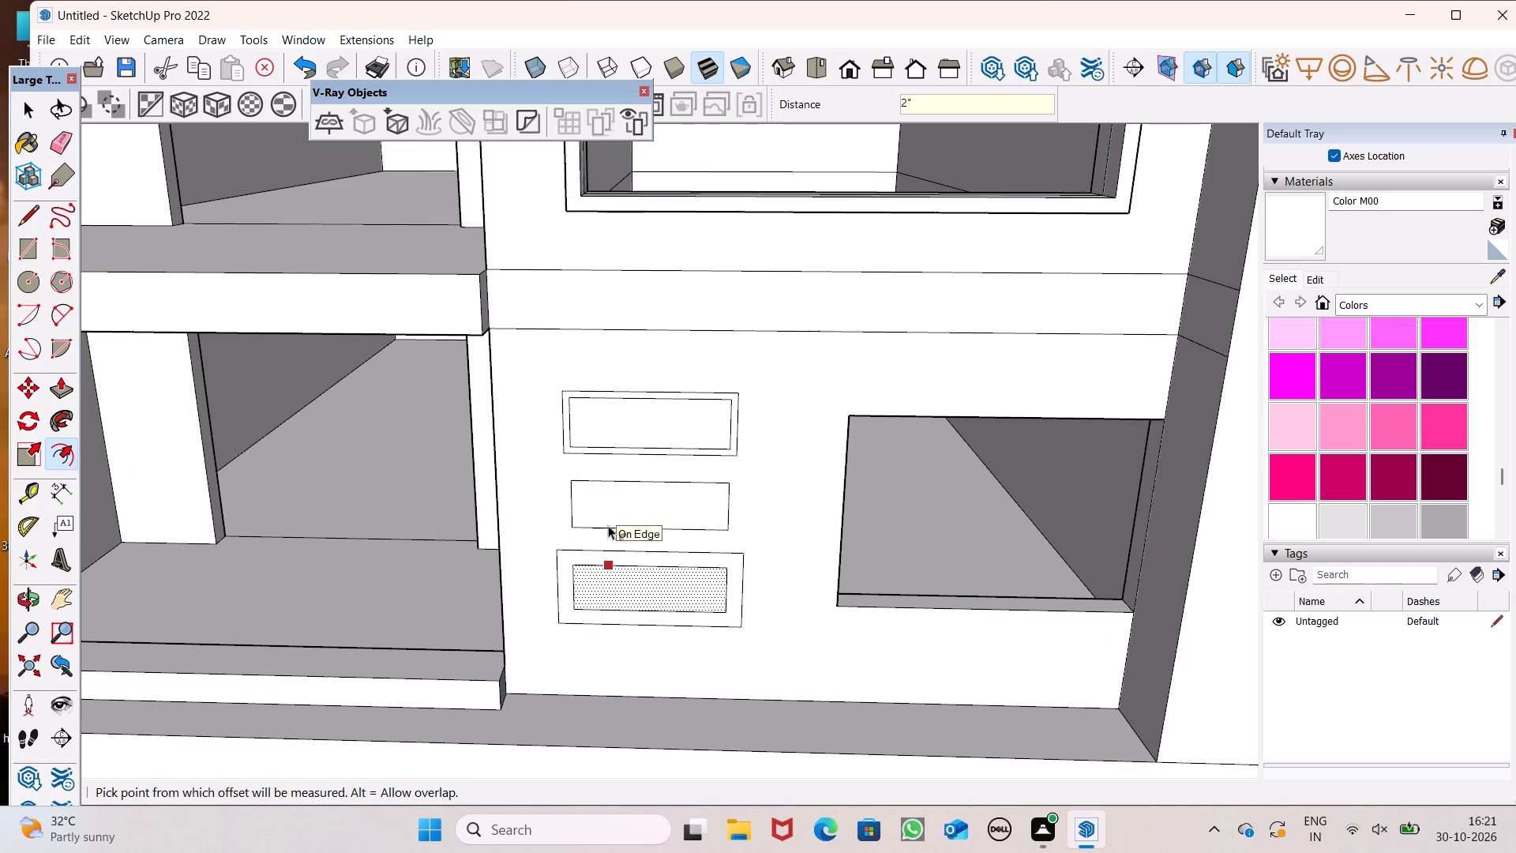
{"action": "scroll", "coordinate": [621, 475], "scroll_direction": "up", "scroll_amount": 5}
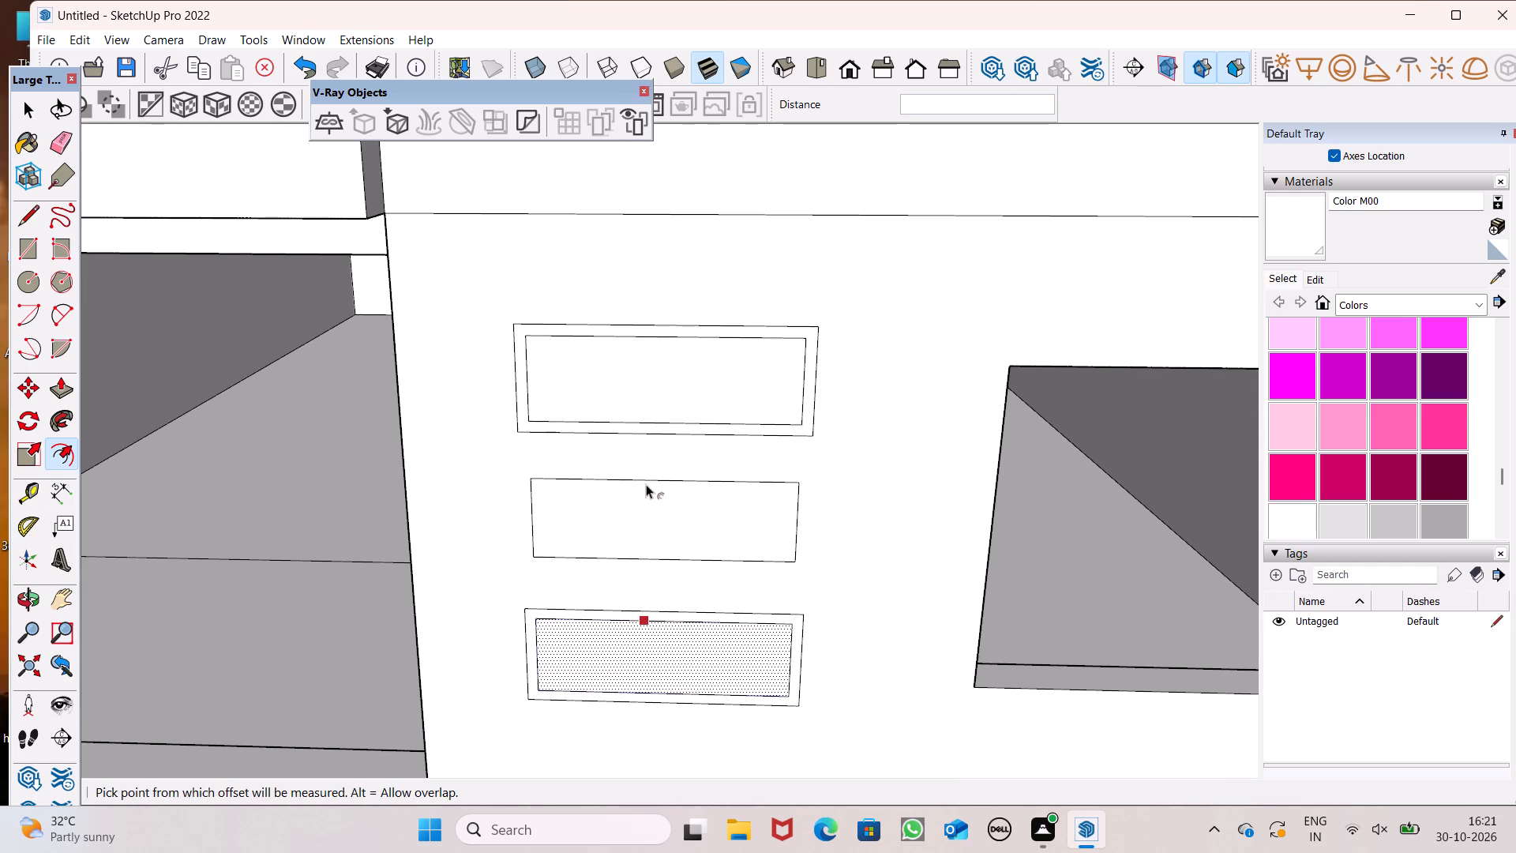
{"action": "key", "text": "space"}
Offset the middle rectangle's outline outward by 2" on the ground-storey wall.
{"action": "scroll", "coordinate": [597, 470], "scroll_direction": "down", "scroll_amount": 8}
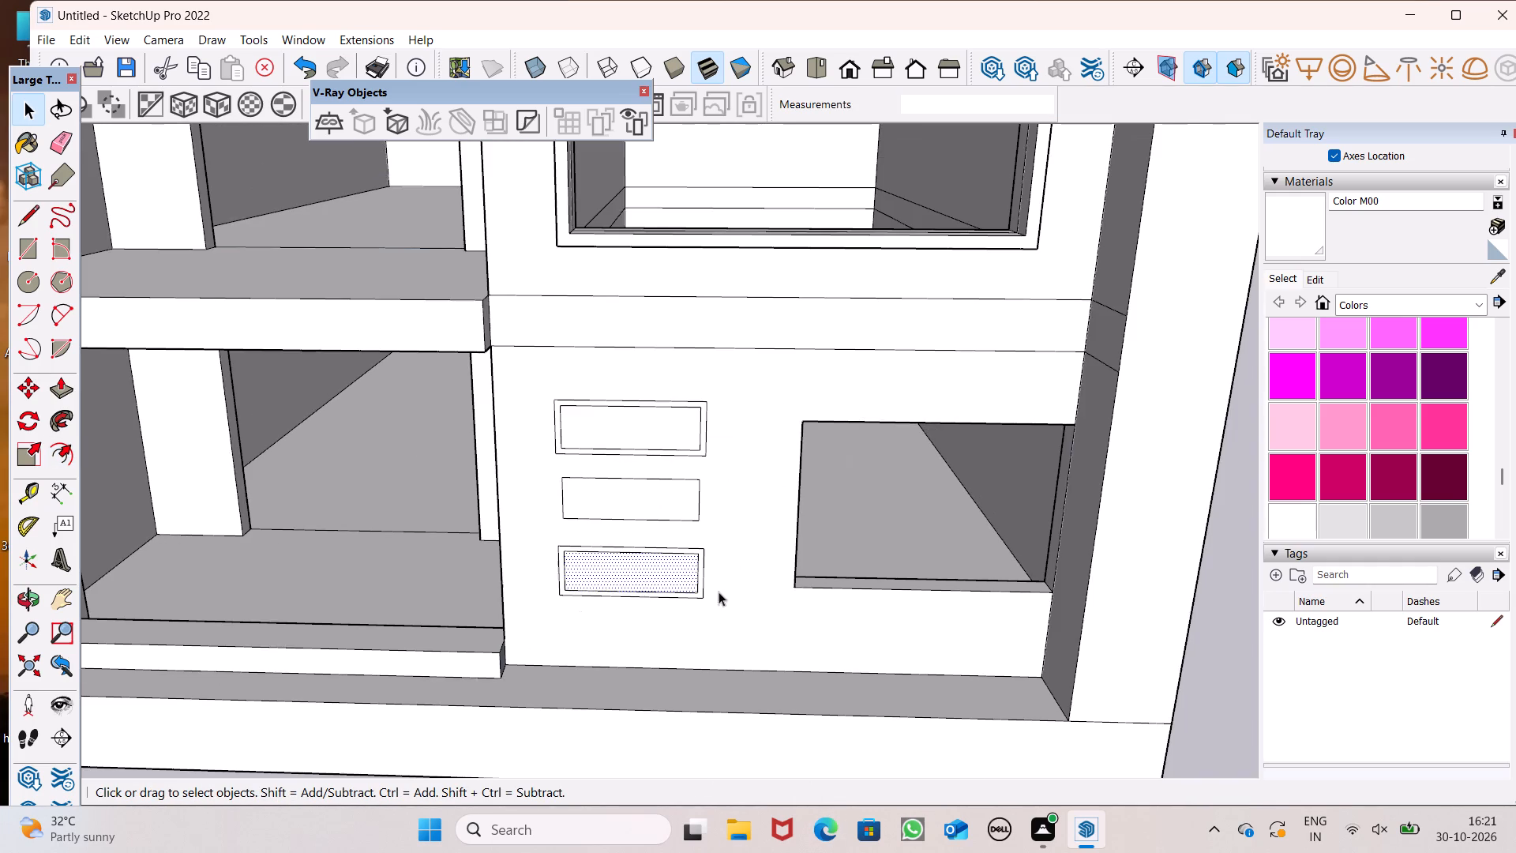
{"action": "left_click_drag", "start_coordinate": [1155, 645], "coordinate": [1155, 634]}
{"action": "scroll", "coordinate": [399, 436], "scroll_direction": "up", "scroll_amount": 4}
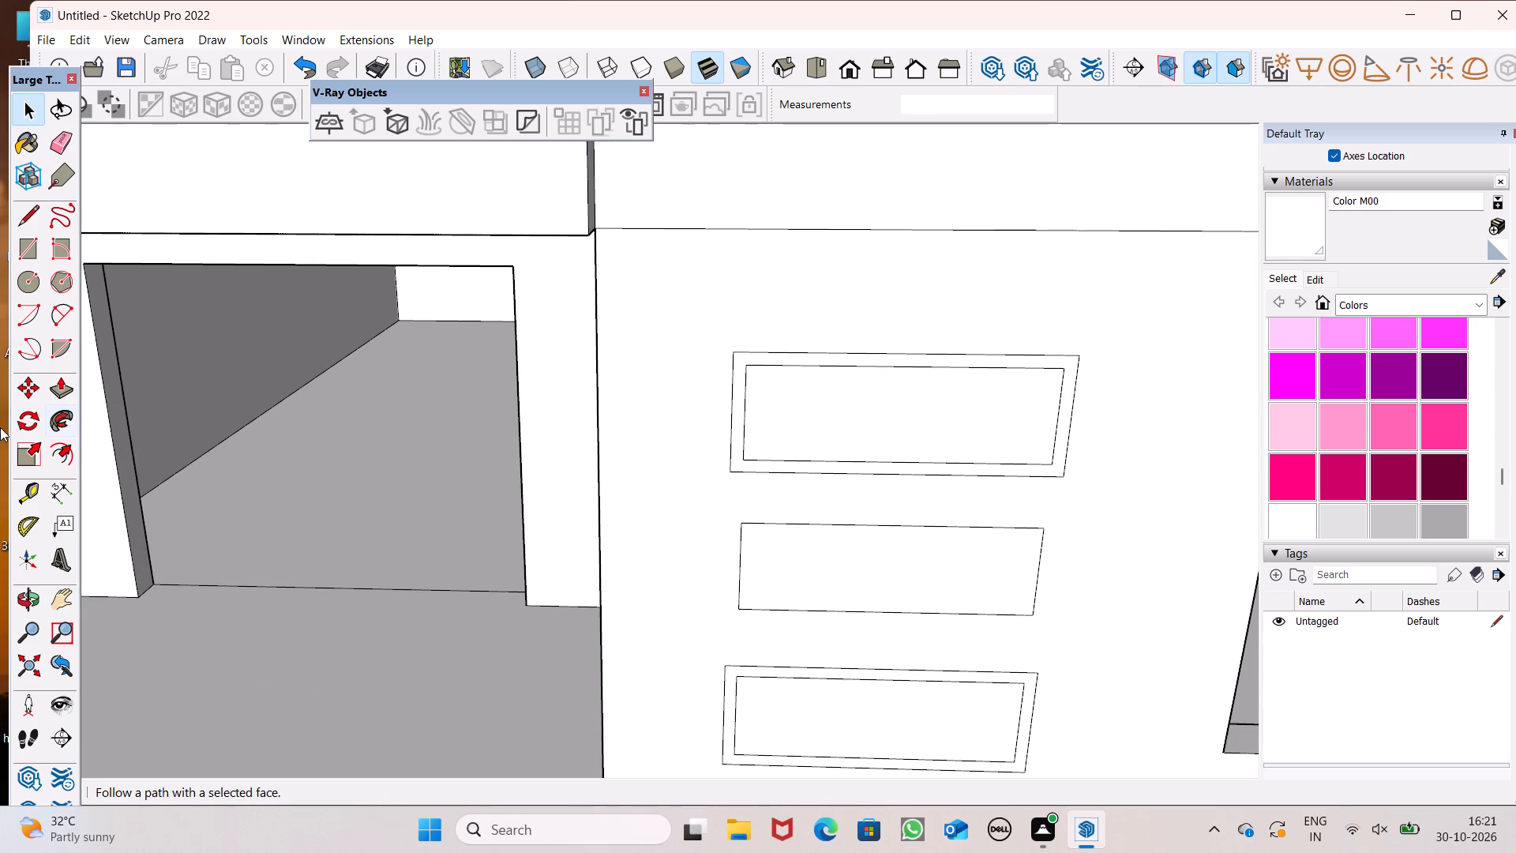
{"action": "left_click", "coordinate": [60, 450]}
{"action": "scroll", "coordinate": [361, 529], "scroll_direction": "down", "scroll_amount": 3}
{"action": "scroll", "coordinate": [833, 566], "scroll_direction": "up", "scroll_amount": 3}
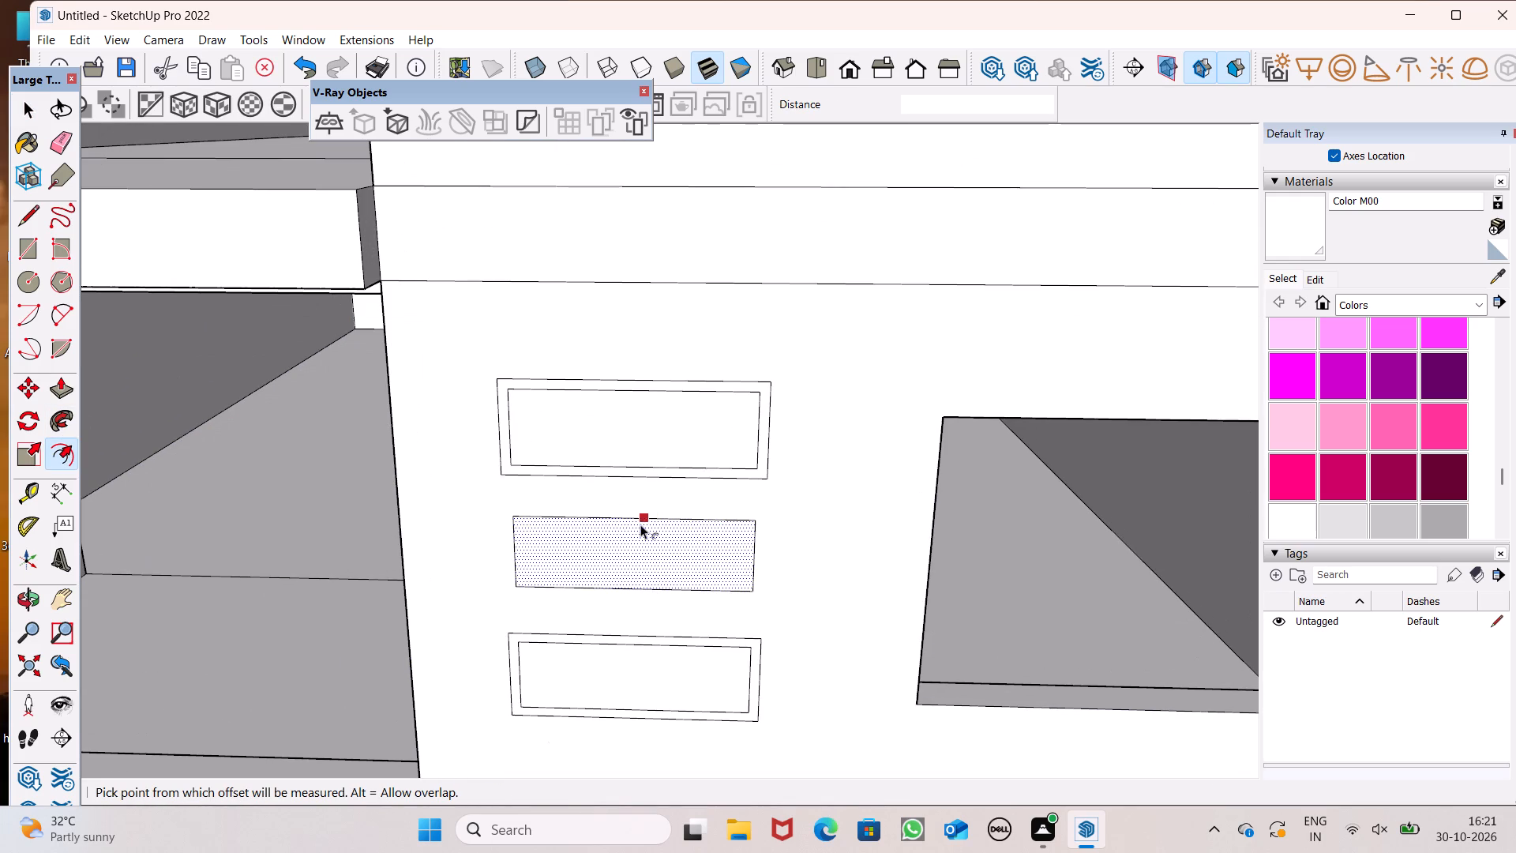
{"action": "left_click_drag", "start_coordinate": [640, 522], "coordinate": [640, 496]}
{"action": "type", "text": "2\""}
{"action": "key", "text": "Return"}
{"action": "key", "text": "space"}
Push/Pull the border around the top rectangle outward from the wall by 4".
{"action": "scroll", "coordinate": [769, 384], "scroll_direction": "down", "scroll_amount": 3}
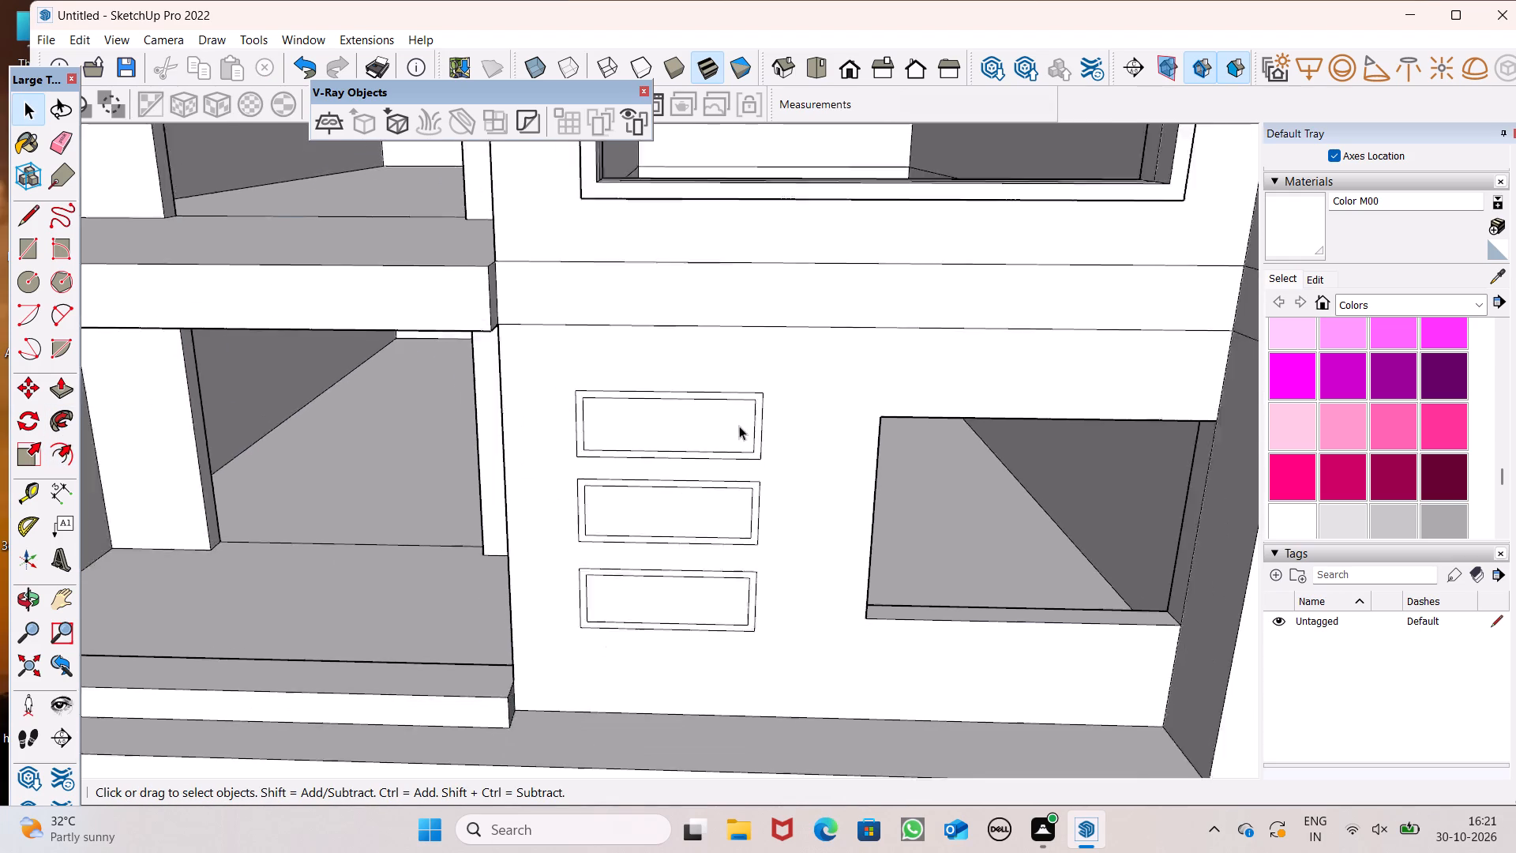
{"action": "scroll", "coordinate": [739, 426], "scroll_direction": "down", "scroll_amount": 6}
{"action": "middle_click_drag", "start_coordinate": [545, 376], "coordinate": [679, 457]}
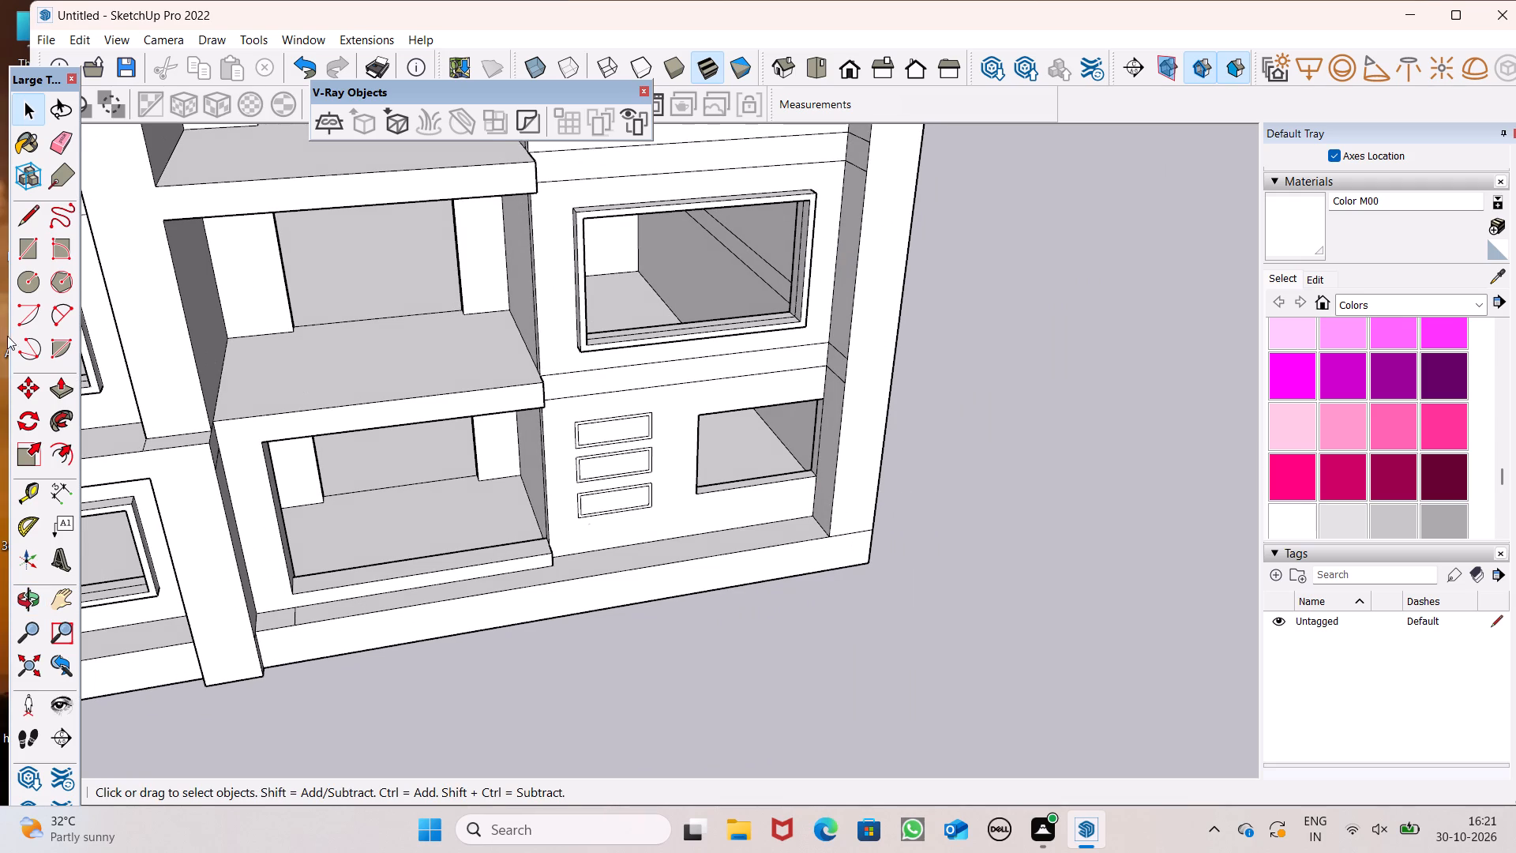
{"action": "left_click", "coordinate": [52, 398]}
{"action": "middle_click_drag", "start_coordinate": [585, 474], "coordinate": [625, 510]}
{"action": "scroll", "coordinate": [638, 393], "scroll_direction": "up", "scroll_amount": 6}
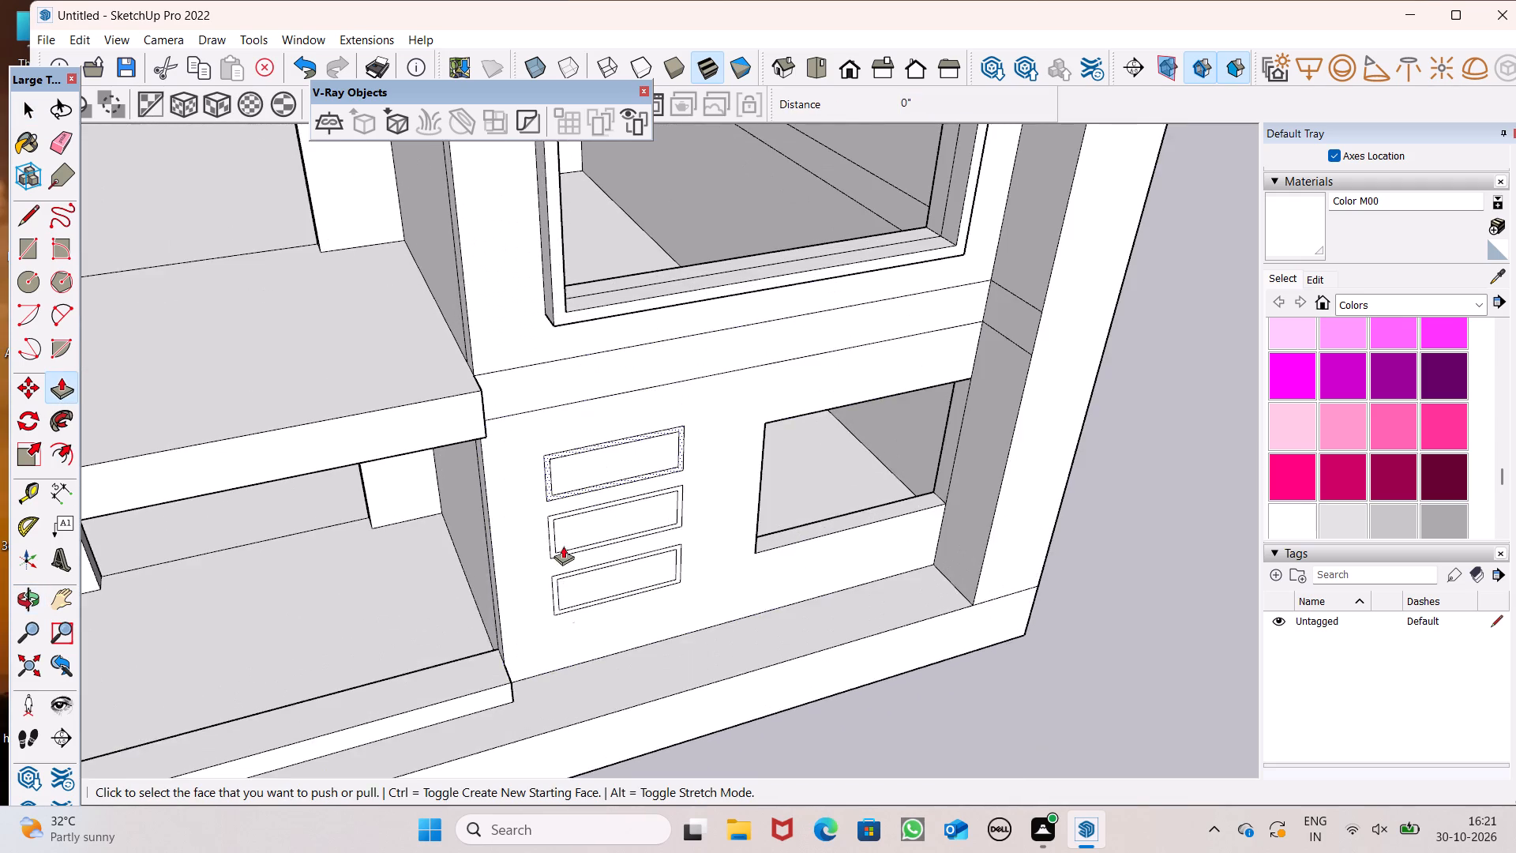
{"action": "middle_click_drag", "start_coordinate": [561, 544], "coordinate": [445, 460]}
{"action": "scroll", "coordinate": [528, 462], "scroll_direction": "up", "scroll_amount": 5}
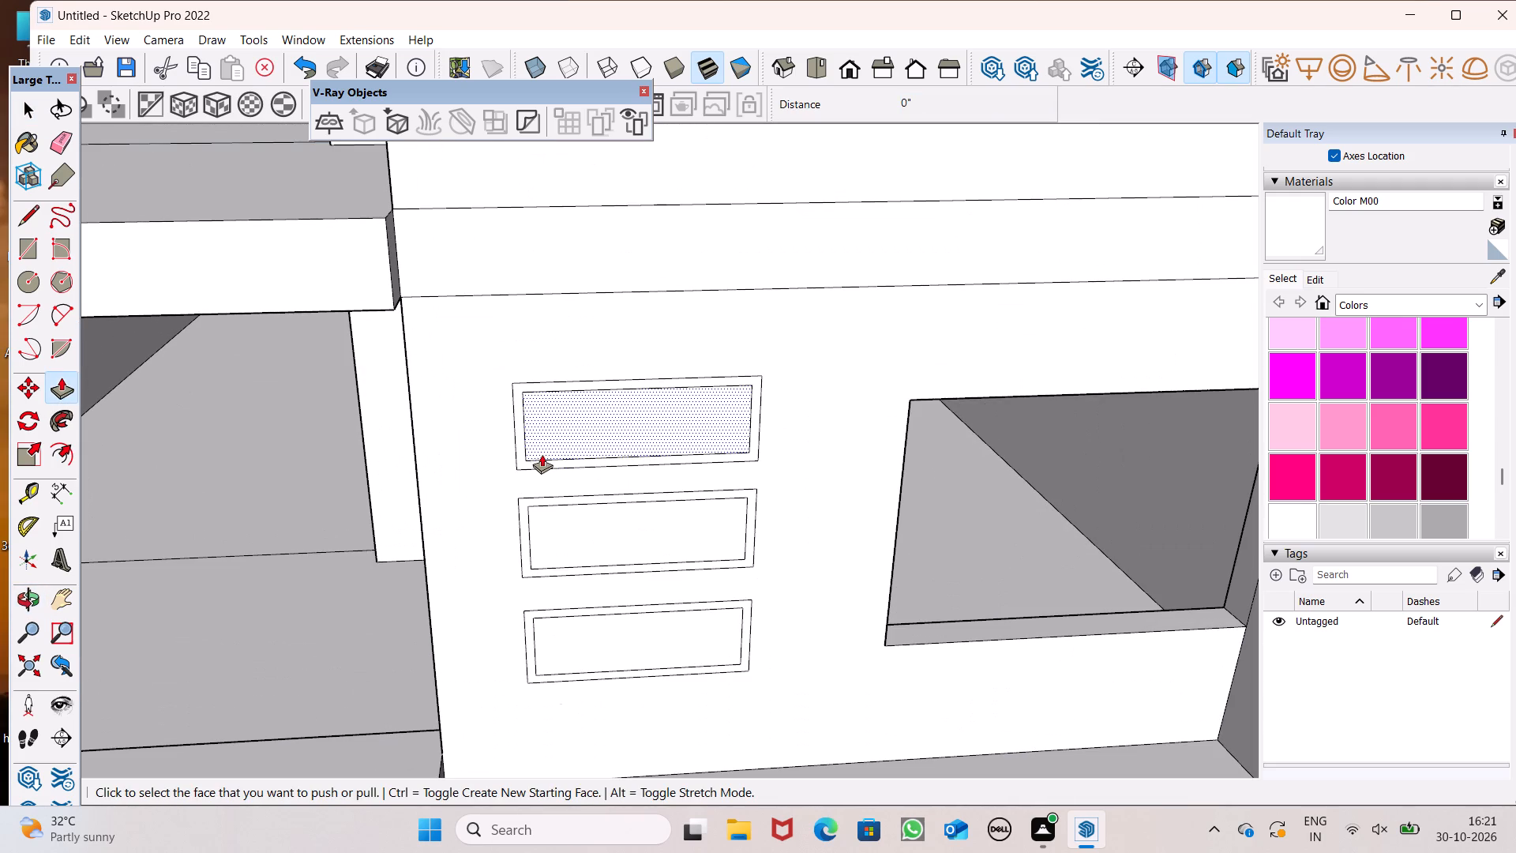
{"action": "left_click_drag", "start_coordinate": [516, 460], "coordinate": [521, 479]}
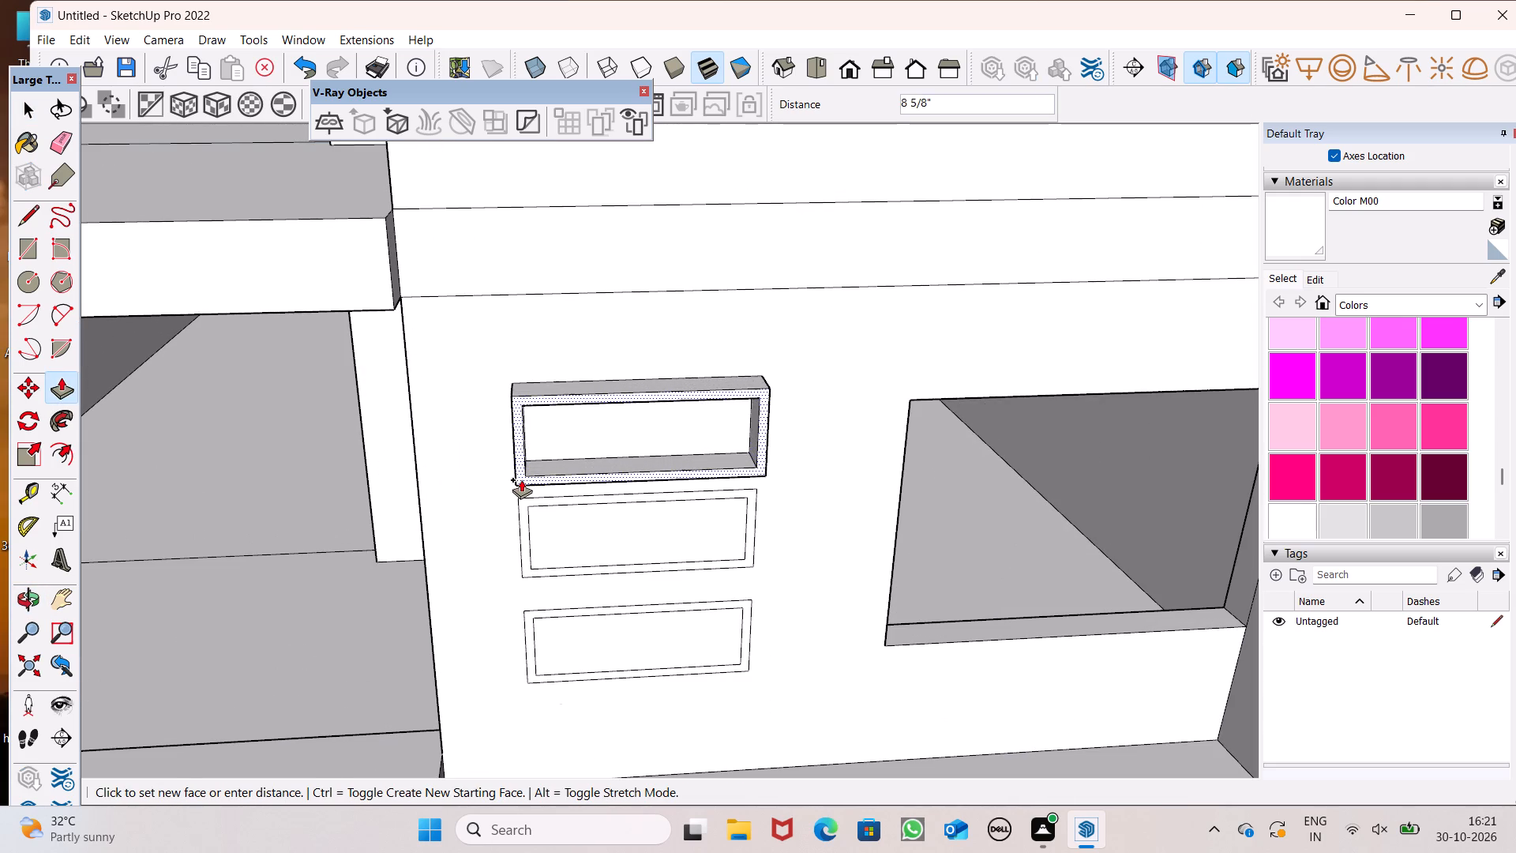
{"action": "left_click_drag", "start_coordinate": [521, 479], "coordinate": [521, 479]}
{"action": "type", "text": "4\""}
{"action": "key", "text": "Return"}
Push/Pull the border around the middle rectangle outward from the wall by 4".
{"action": "scroll", "coordinate": [512, 441], "scroll_direction": "down", "scroll_amount": 3}
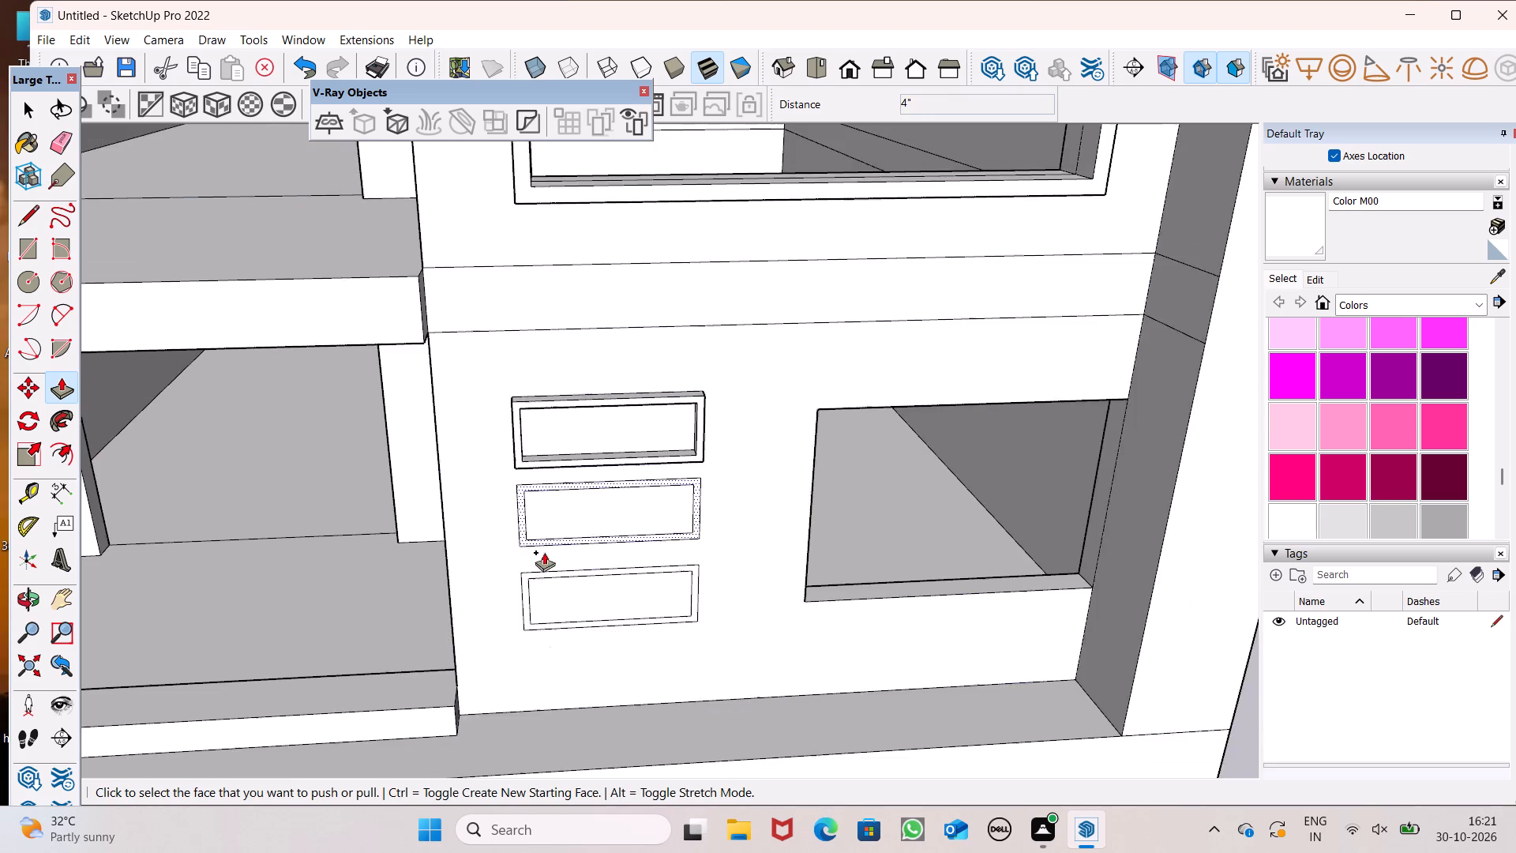
{"action": "middle_click_drag", "start_coordinate": [546, 548], "coordinate": [529, 489]}
{"action": "scroll", "coordinate": [531, 502], "scroll_direction": "up", "scroll_amount": 6}
{"action": "left_click_drag", "start_coordinate": [505, 535], "coordinate": [509, 558]}
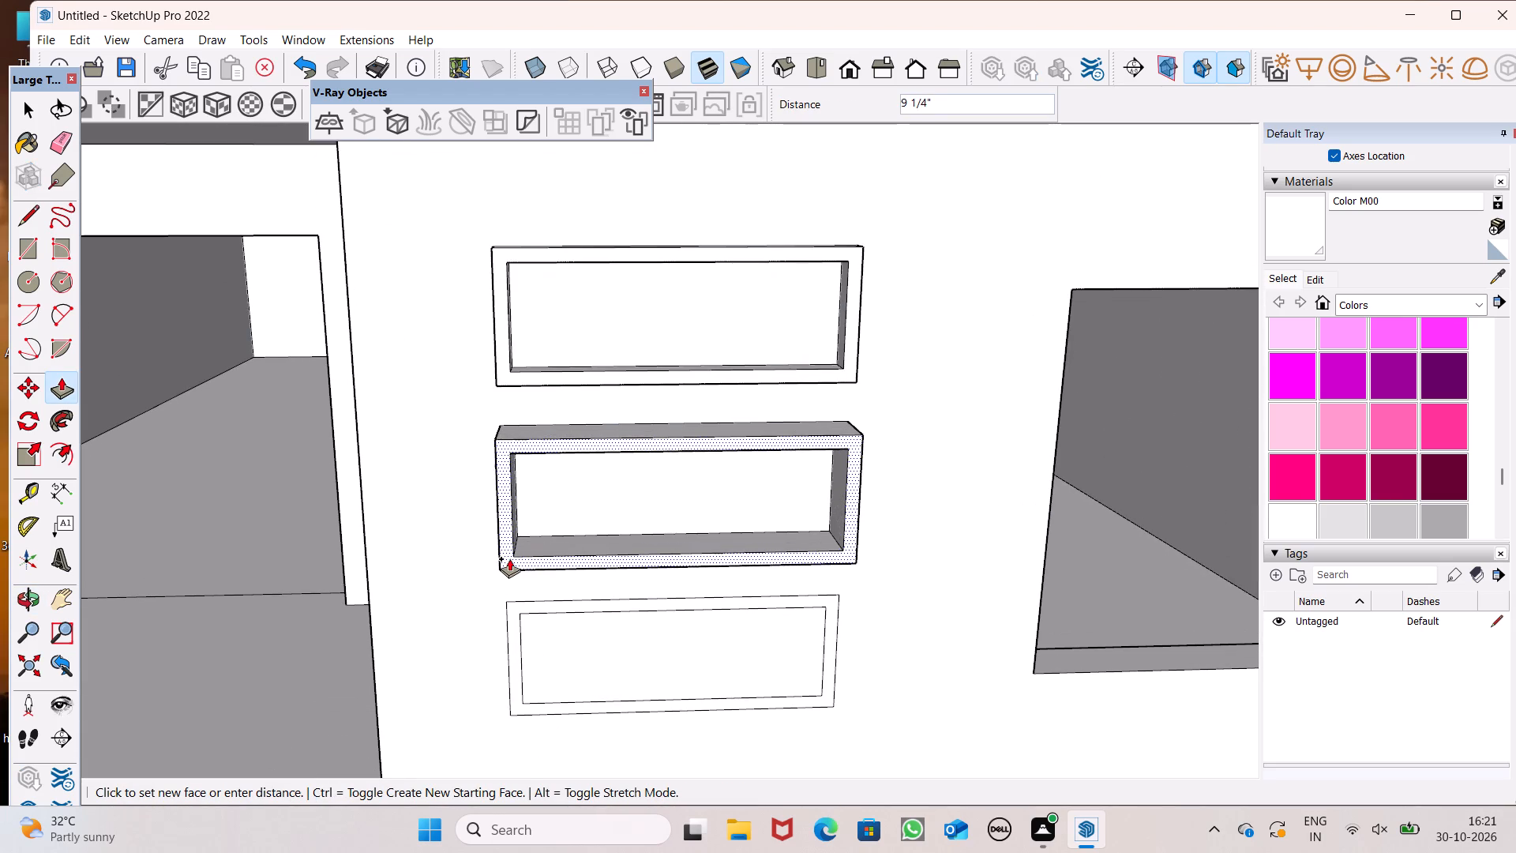
{"action": "left_click_drag", "start_coordinate": [509, 558], "coordinate": [509, 555]}
{"action": "key", "text": "4"}
{"action": "key", "text": "shift+quotedbl"}
{"action": "key", "text": "Return"}
Push/Pull the border around the bottom rectangle outward from the wall by 4".
{"action": "scroll", "coordinate": [497, 497], "scroll_direction": "down", "scroll_amount": 2}
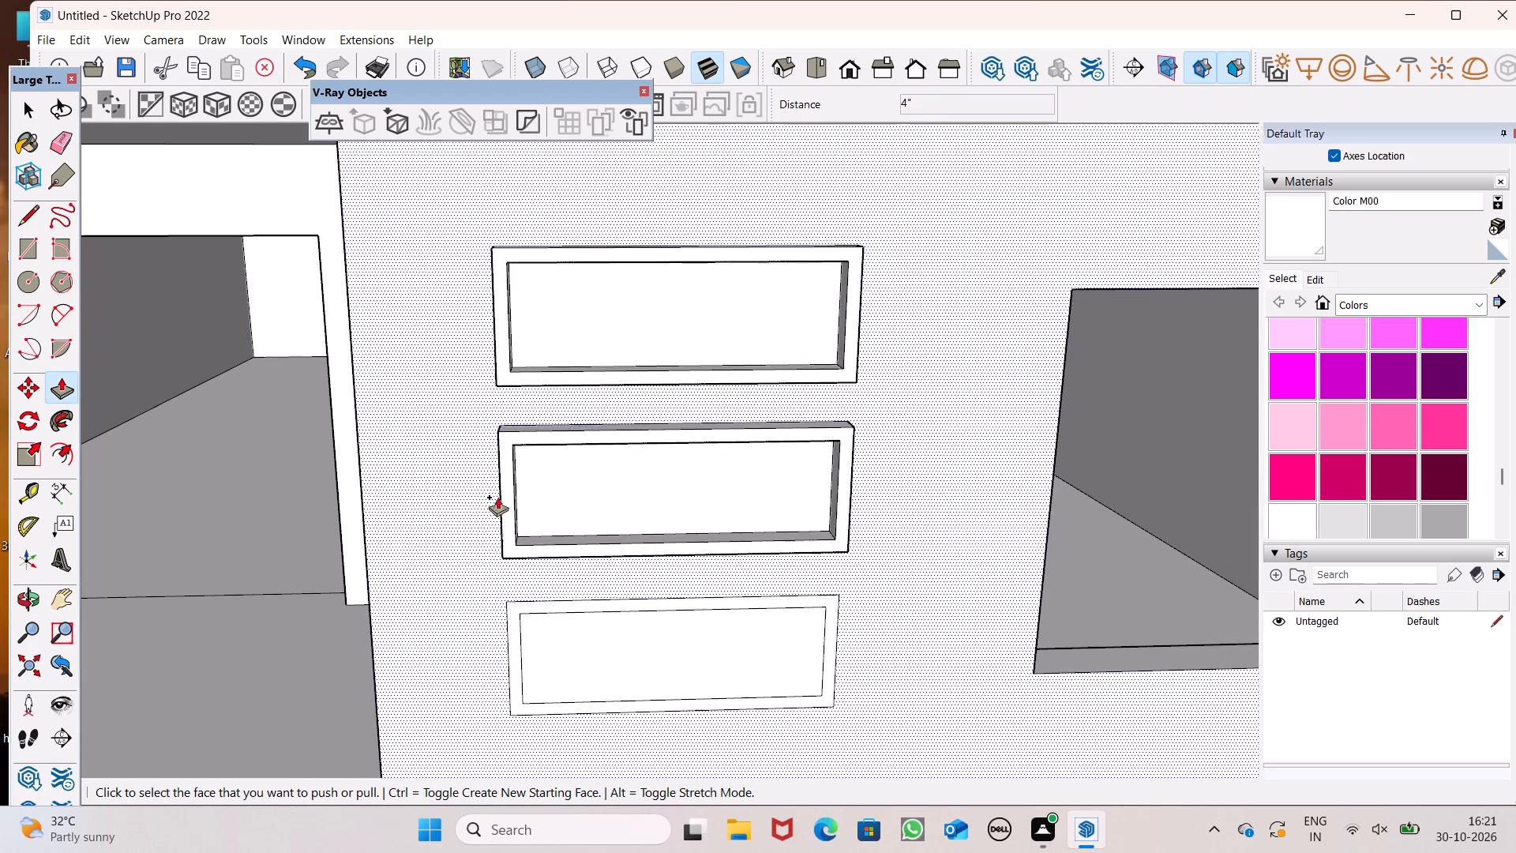
{"action": "scroll", "coordinate": [497, 497], "scroll_direction": "down", "scroll_amount": 2}
{"action": "scroll", "coordinate": [533, 661], "scroll_direction": "up", "scroll_amount": 5}
{"action": "left_click_drag", "start_coordinate": [501, 633], "coordinate": [501, 652]}
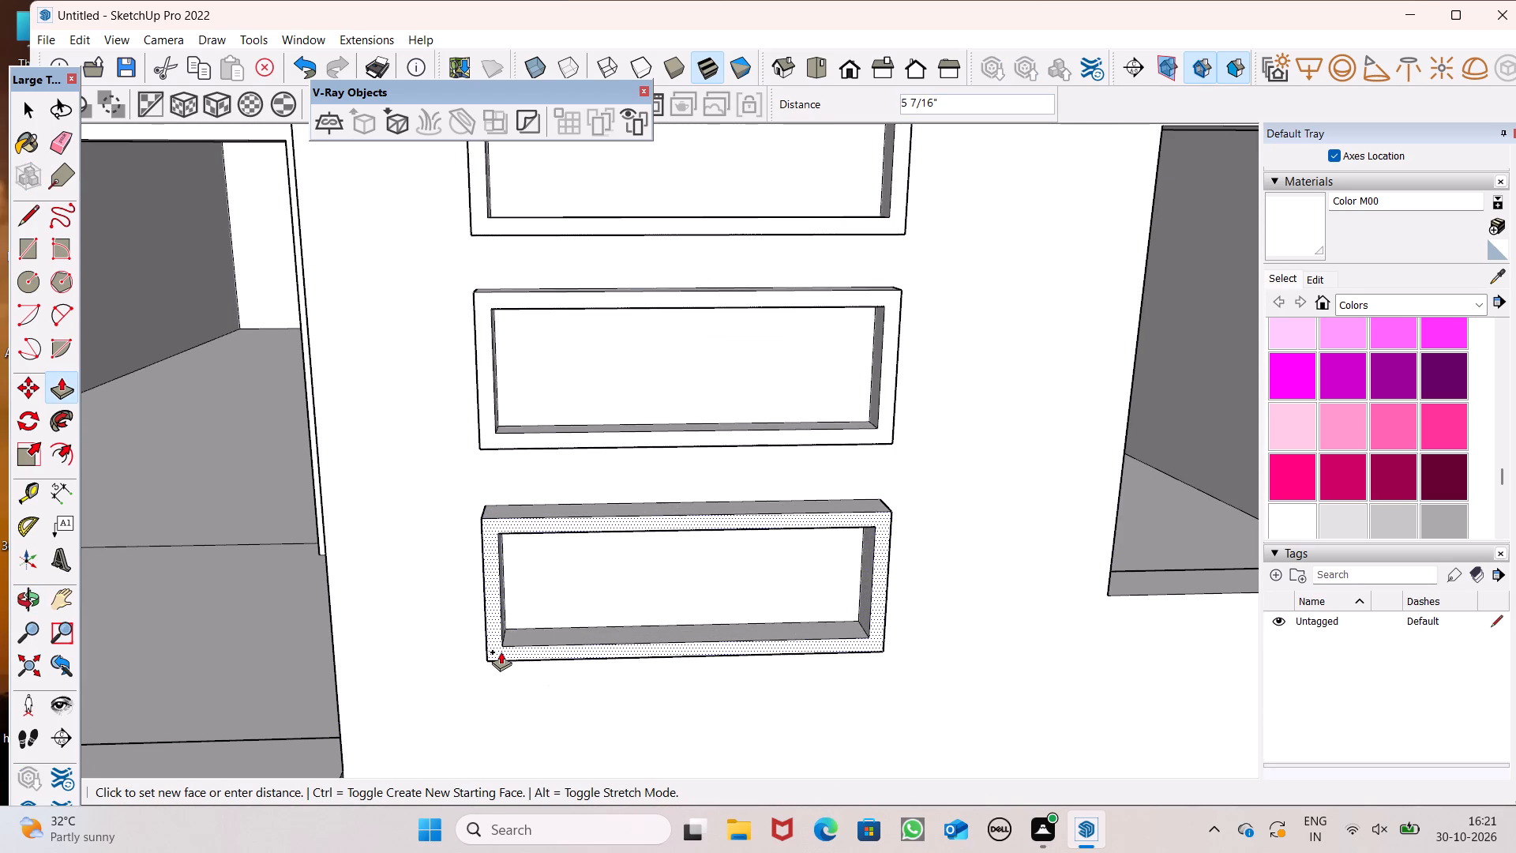
{"action": "left_click_drag", "start_coordinate": [501, 652], "coordinate": [498, 651]}
{"action": "key", "text": "5"}
{"action": "key", "text": "BackSpace"}
{"action": "key", "text": "4"}
{"action": "key", "text": "shift+quotedbl"}
{"action": "key", "text": "Return"}
Push the bottom frame's inner panel 9" back through the wall to cut an opening.
{"action": "scroll", "coordinate": [478, 546], "scroll_direction": "down", "scroll_amount": 6}
{"action": "middle_click_drag", "start_coordinate": [600, 577], "coordinate": [179, 528]}
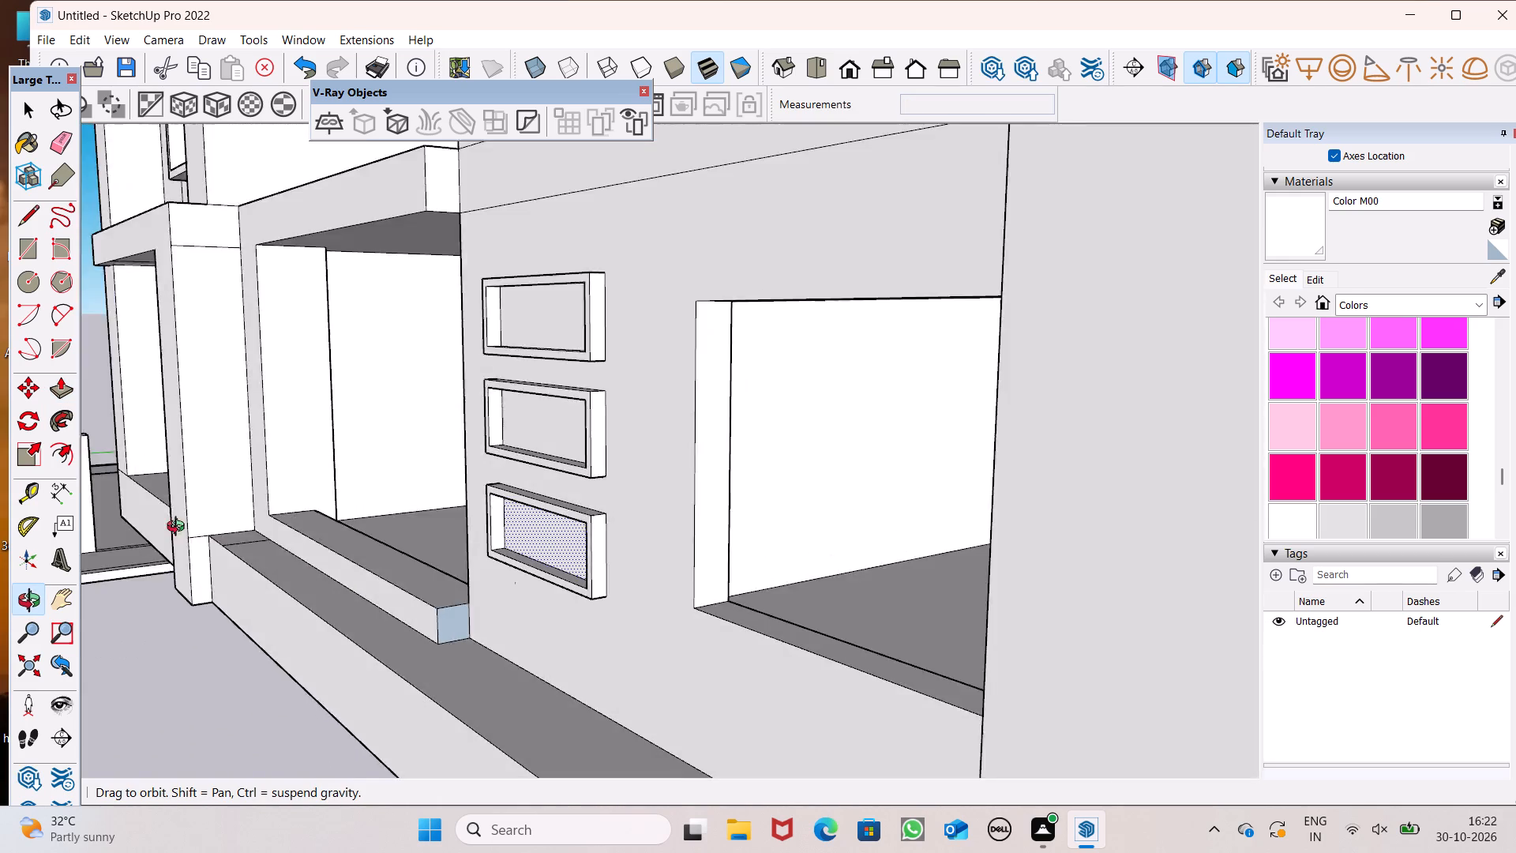
{"action": "middle_click_drag", "start_coordinate": [179, 528], "coordinate": [144, 506]}
{"action": "scroll", "coordinate": [603, 530], "scroll_direction": "up", "scroll_amount": 9}
{"action": "middle_click_drag", "start_coordinate": [760, 665], "coordinate": [674, 730]}
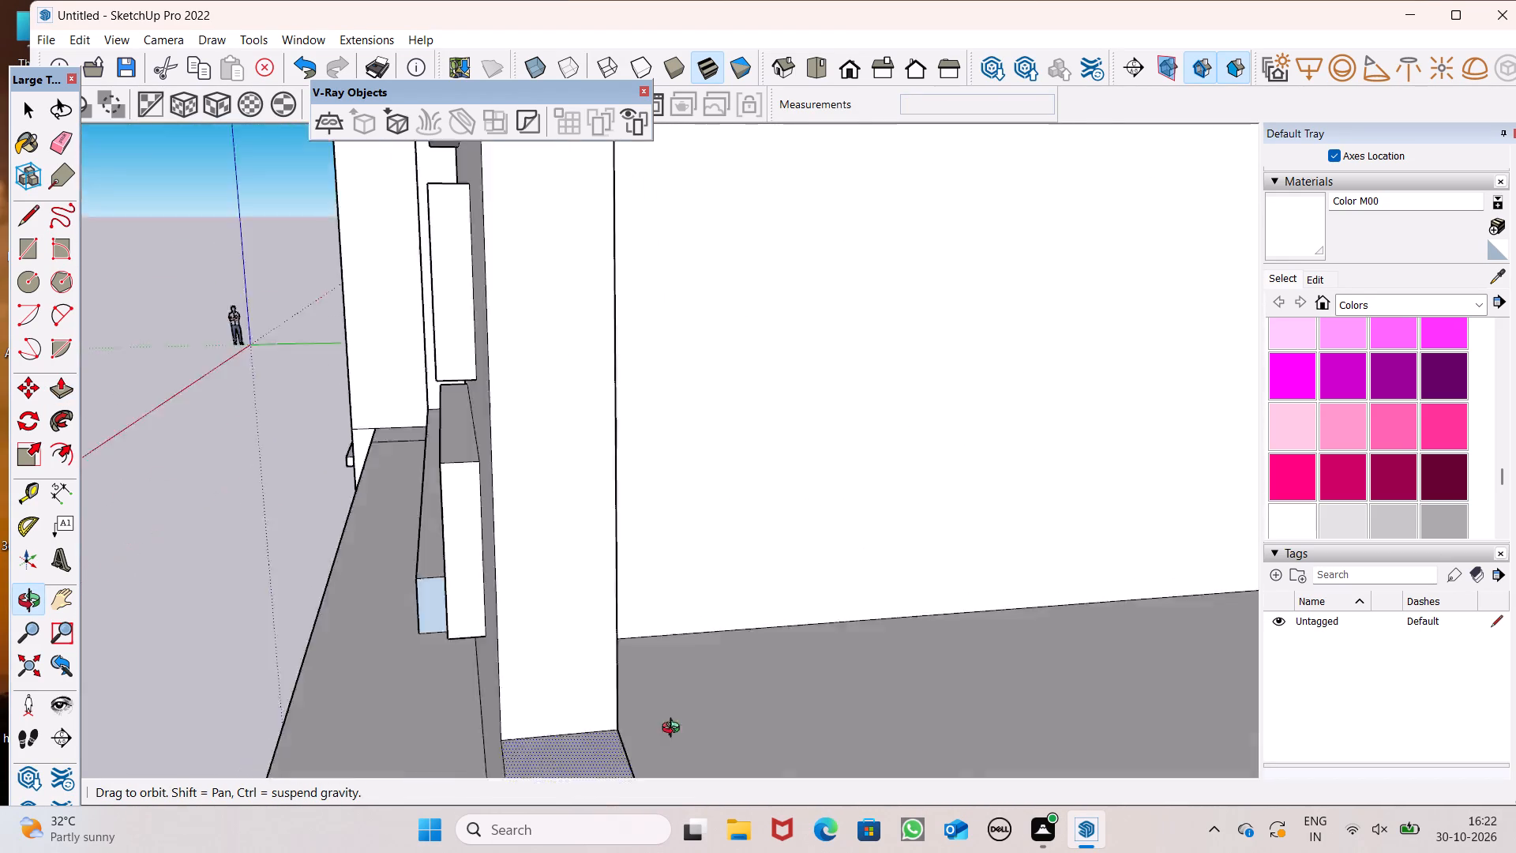
{"action": "middle_click_drag", "start_coordinate": [674, 730], "coordinate": [1030, 638]}
{"action": "scroll", "coordinate": [614, 499], "scroll_direction": "down", "scroll_amount": 5}
{"action": "middle_click_drag", "start_coordinate": [625, 544], "coordinate": [775, 650]}
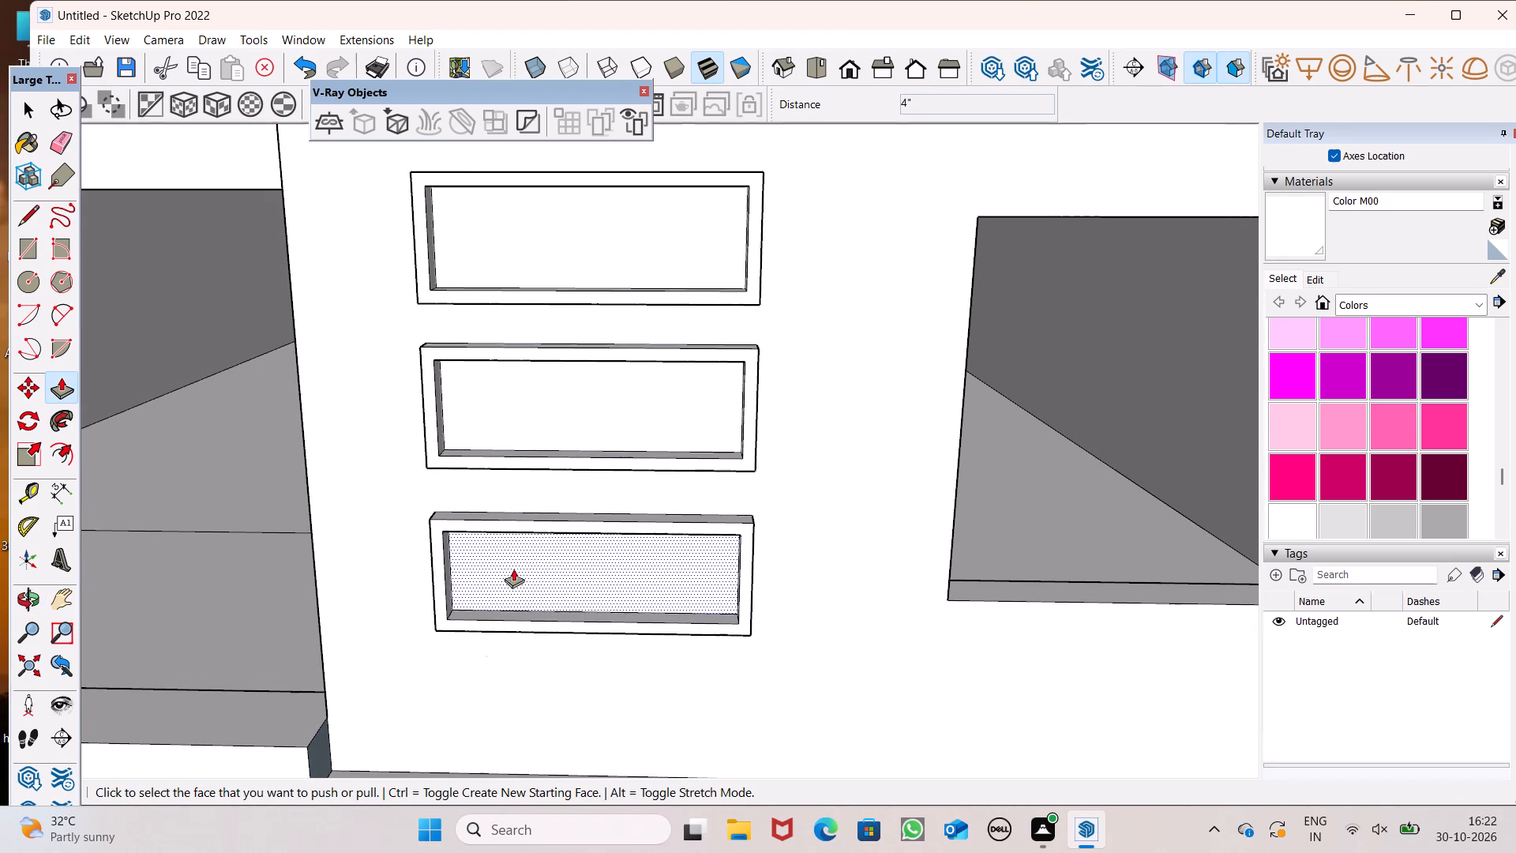
{"action": "left_click_drag", "start_coordinate": [483, 602], "coordinate": [540, 577]}
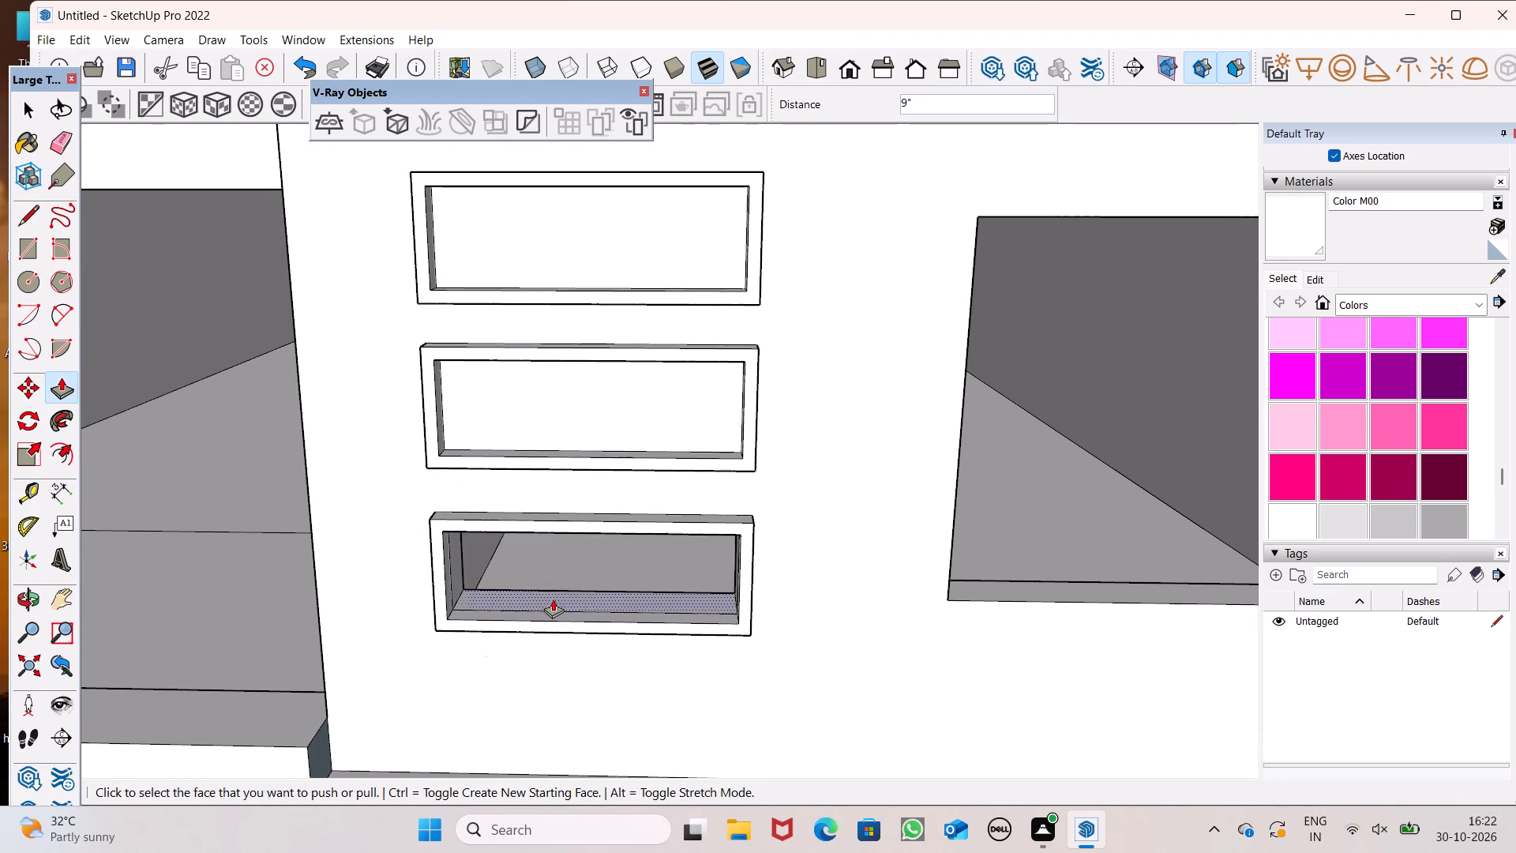
Push the middle and top frames' inner panels back through the wall to cut matching openings.
{"action": "middle_click_drag", "start_coordinate": [578, 595], "coordinate": [593, 585]}
{"action": "left_click_drag", "start_coordinate": [475, 438], "coordinate": [483, 426]}
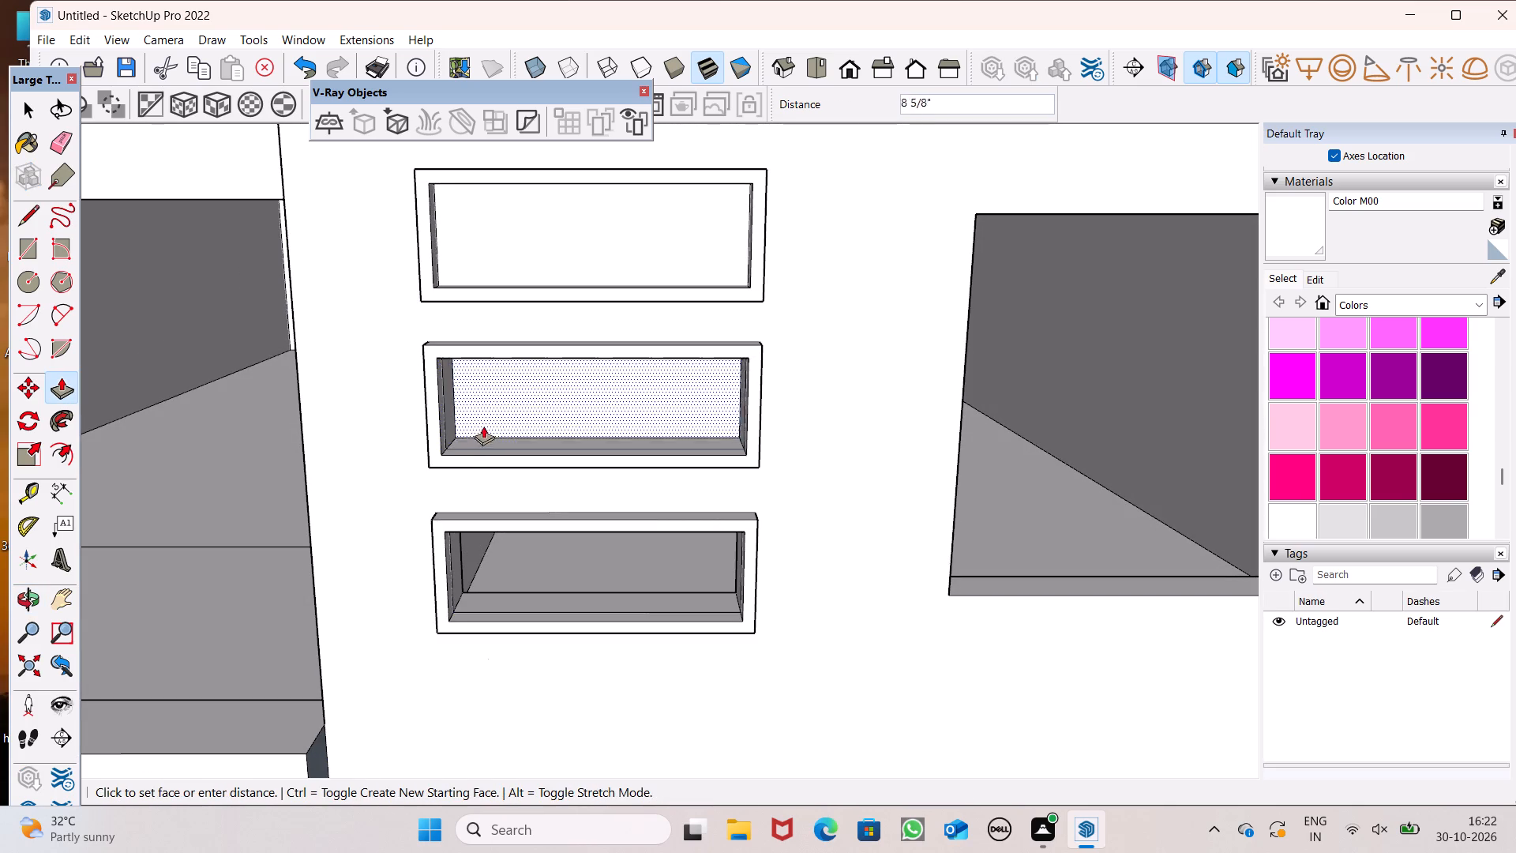
{"action": "left_click_drag", "start_coordinate": [483, 426], "coordinate": [557, 419]}
{"action": "scroll", "coordinate": [526, 322], "scroll_direction": "down", "scroll_amount": 6}
{"action": "scroll", "coordinate": [527, 247], "scroll_direction": "up", "scroll_amount": 6}
{"action": "left_click_drag", "start_coordinate": [471, 333], "coordinate": [478, 336]}
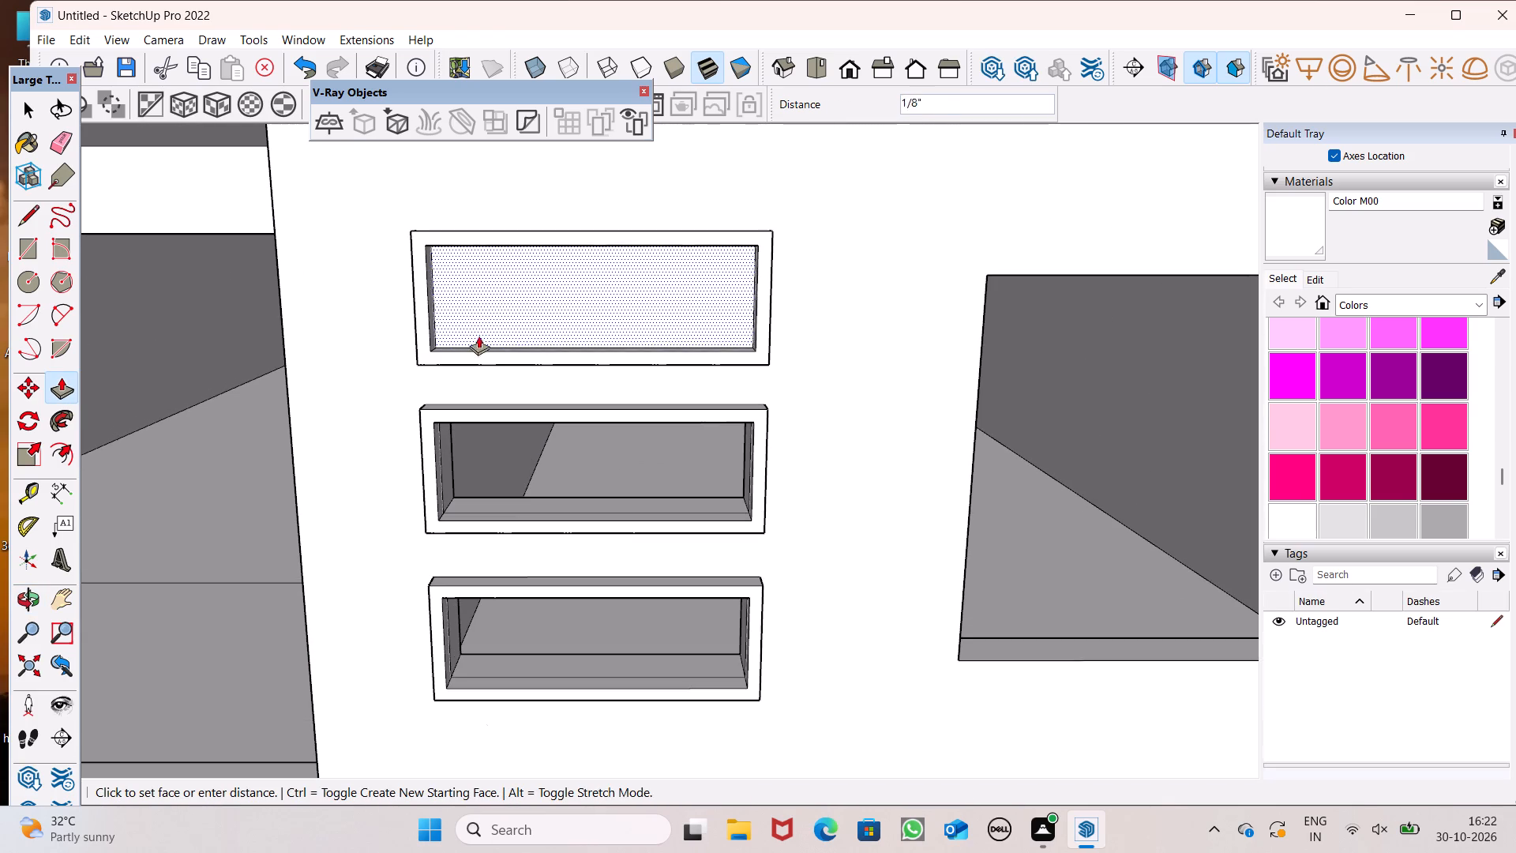
{"action": "left_click_drag", "start_coordinate": [478, 336], "coordinate": [570, 318]}
{"action": "scroll", "coordinate": [579, 289], "scroll_direction": "down", "scroll_amount": 8}
{"action": "middle_click_drag", "start_coordinate": [592, 333], "coordinate": [632, 297]}
{"action": "key", "text": "space"}
Inspect the whole four-storey building from the front, side and above, including its open top.
{"action": "scroll", "coordinate": [619, 281], "scroll_direction": "down", "scroll_amount": 4}
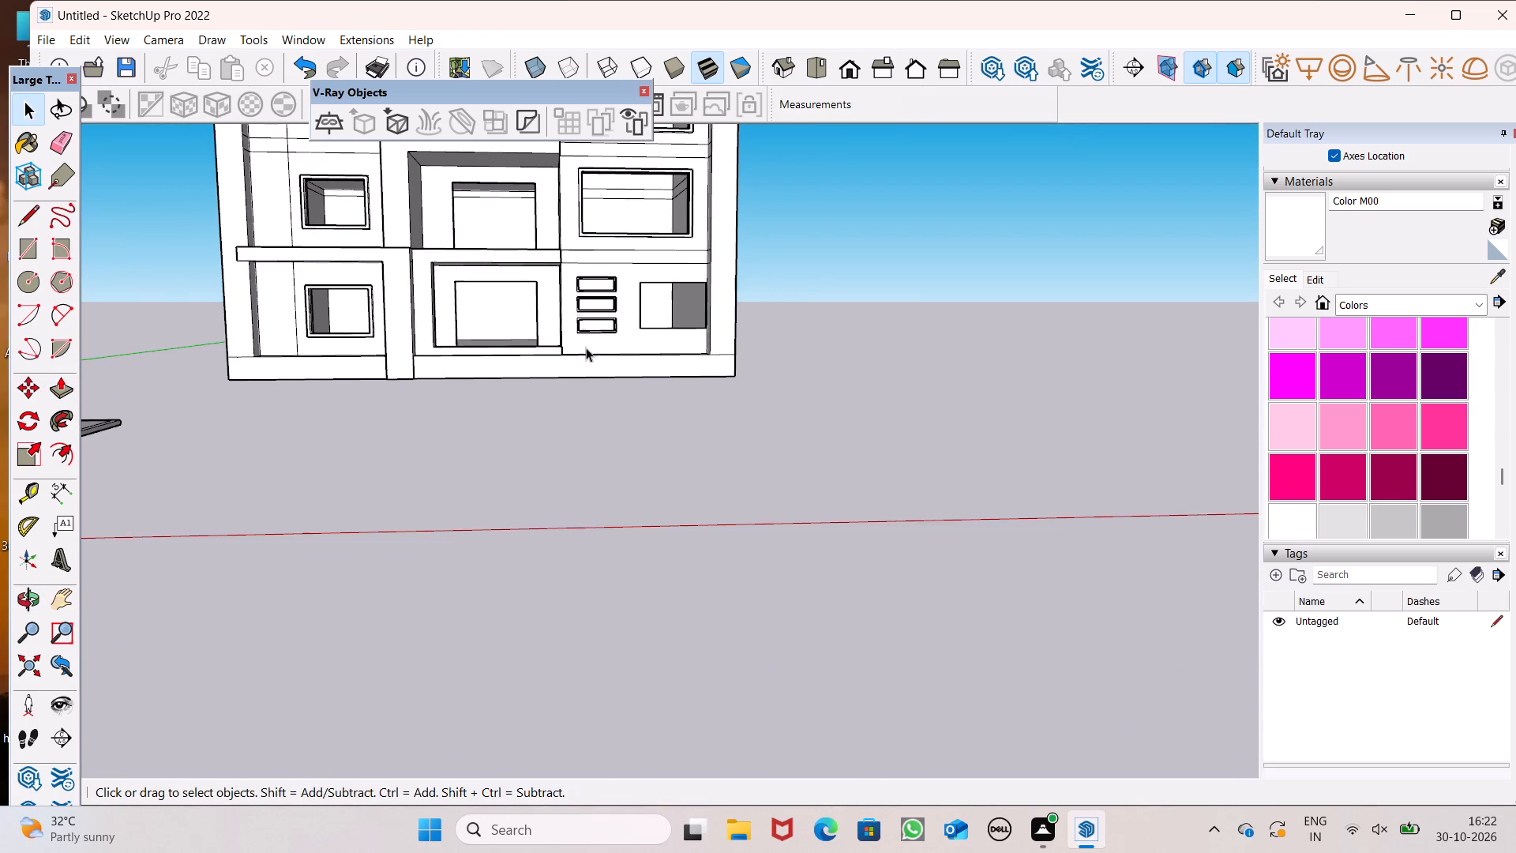
{"action": "scroll", "coordinate": [602, 371], "scroll_direction": "down", "scroll_amount": 1}
{"action": "middle_click_drag", "start_coordinate": [594, 408], "coordinate": [534, 463]}
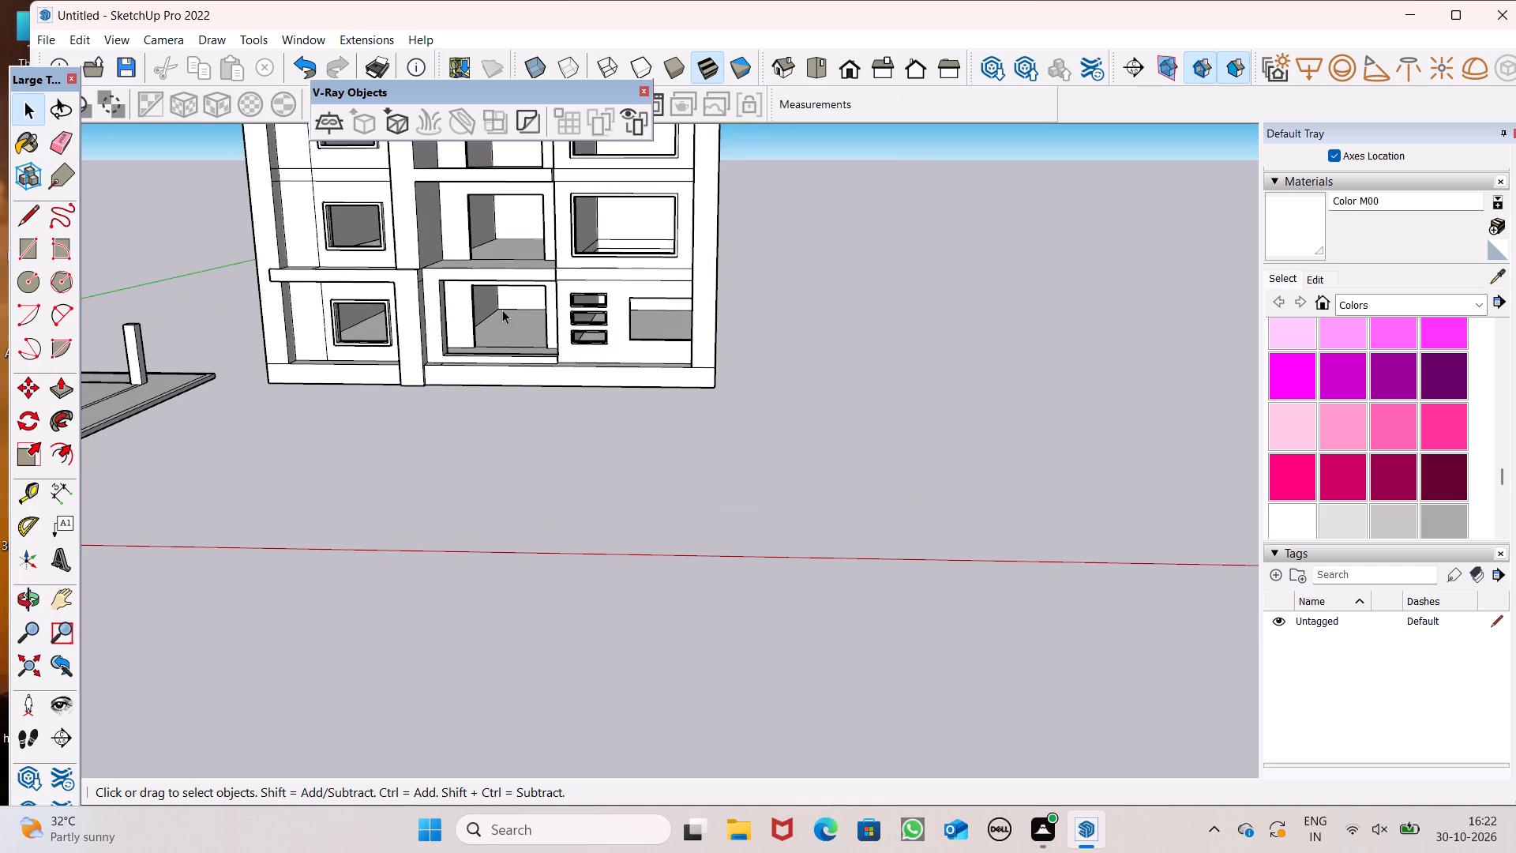
{"action": "scroll", "coordinate": [583, 340], "scroll_direction": "down", "scroll_amount": 5}
{"action": "middle_click_drag", "start_coordinate": [620, 370], "coordinate": [928, 414]}
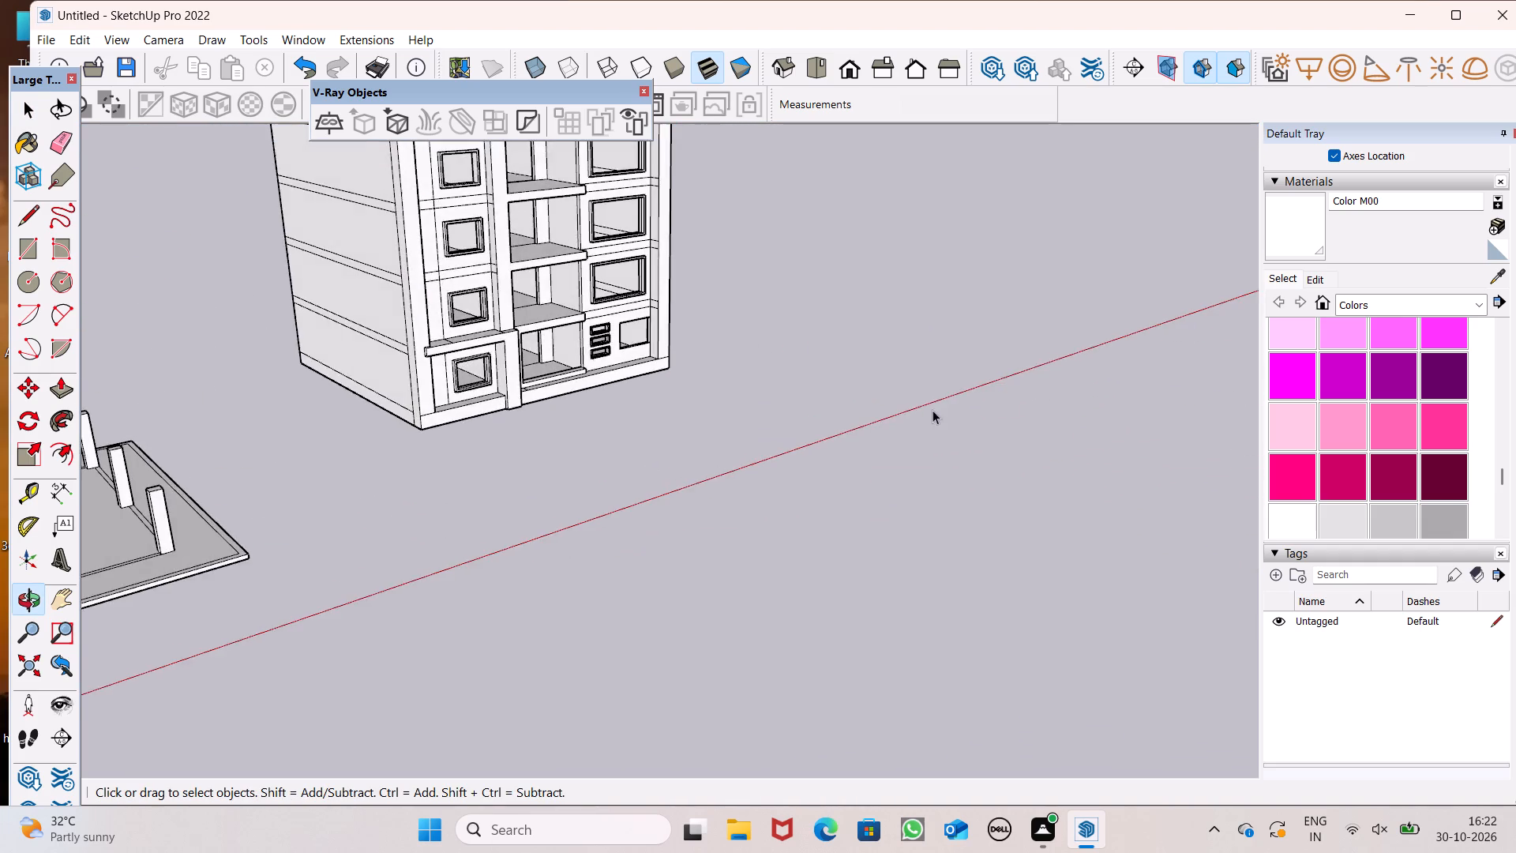
{"action": "scroll", "coordinate": [906, 460], "scroll_direction": "down", "scroll_amount": 4}
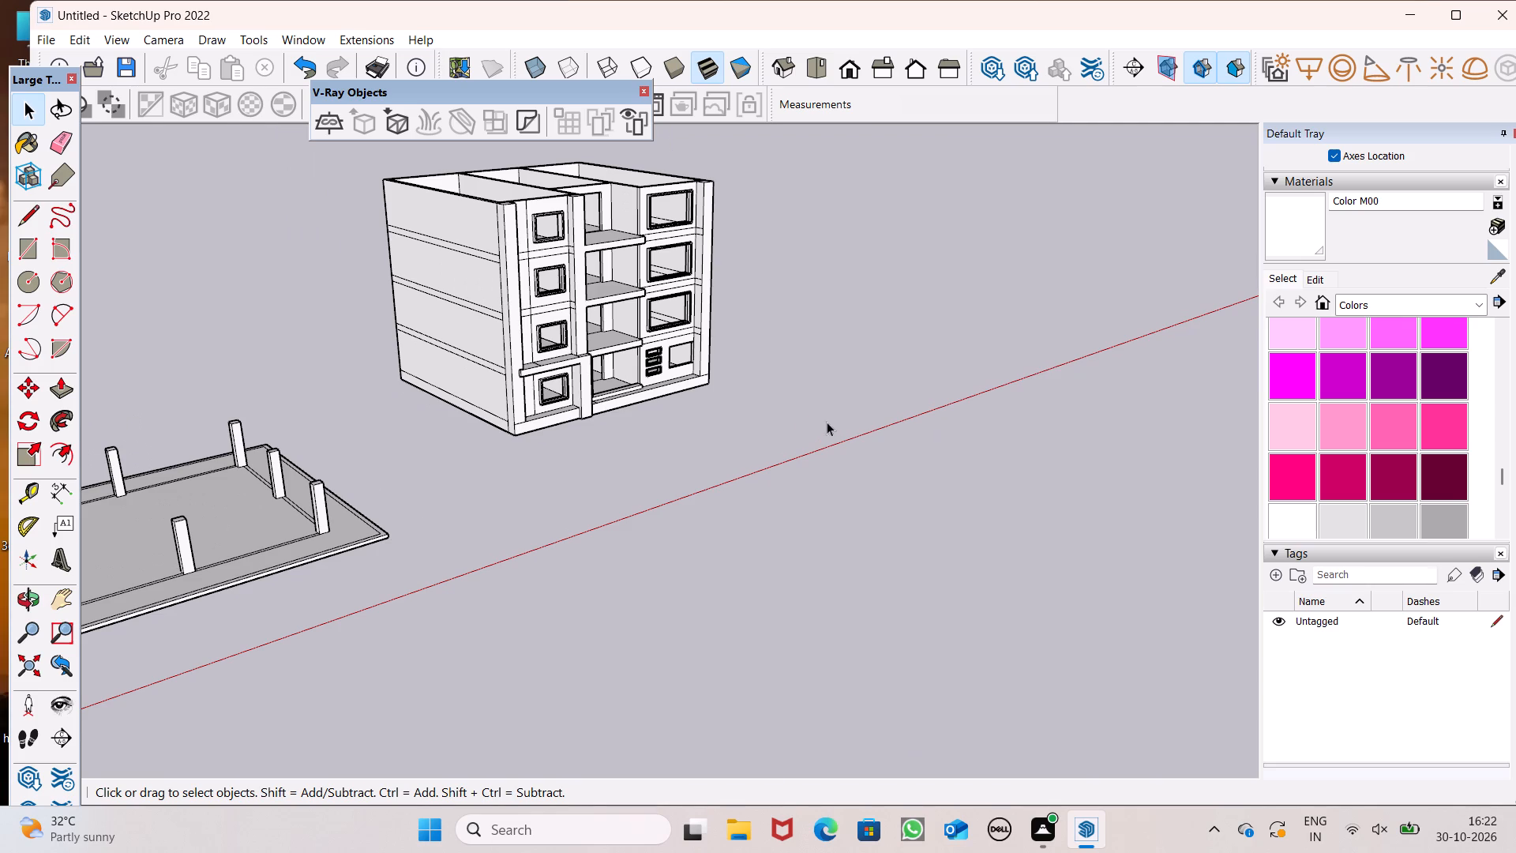
{"action": "middle_click_drag", "start_coordinate": [818, 426], "coordinate": [581, 471]}
{"action": "scroll", "coordinate": [581, 471], "scroll_direction": "up", "scroll_amount": 1}
{"action": "middle_click_drag", "start_coordinate": [495, 296], "coordinate": [357, 355]}
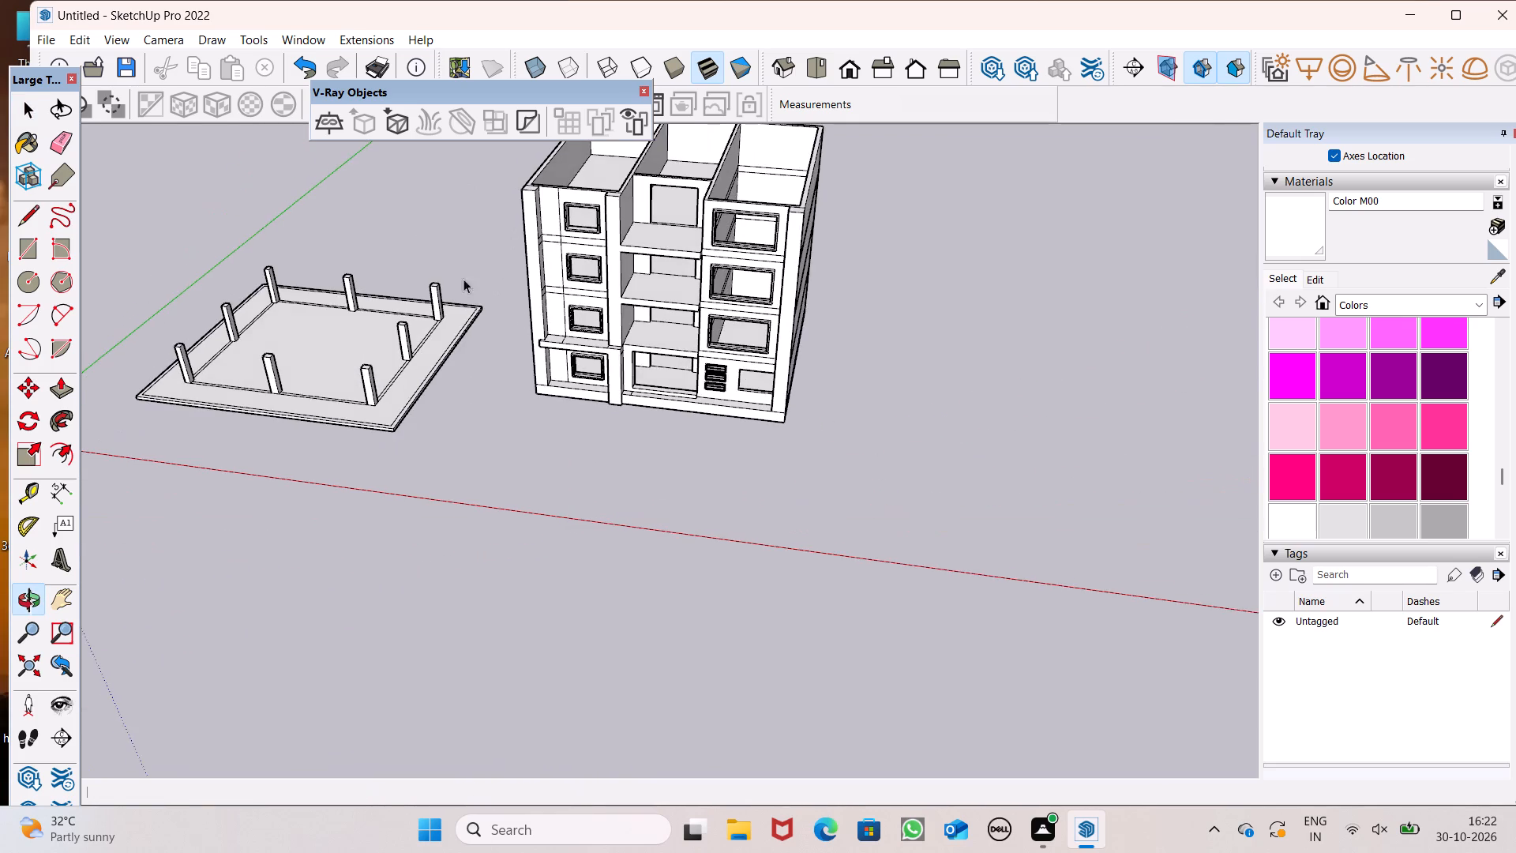
{"action": "scroll", "coordinate": [504, 214], "scroll_direction": "up", "scroll_amount": 6}
{"action": "scroll", "coordinate": [493, 340], "scroll_direction": "down", "scroll_amount": 5}
{"action": "middle_click_drag", "start_coordinate": [475, 364], "coordinate": [647, 611]}
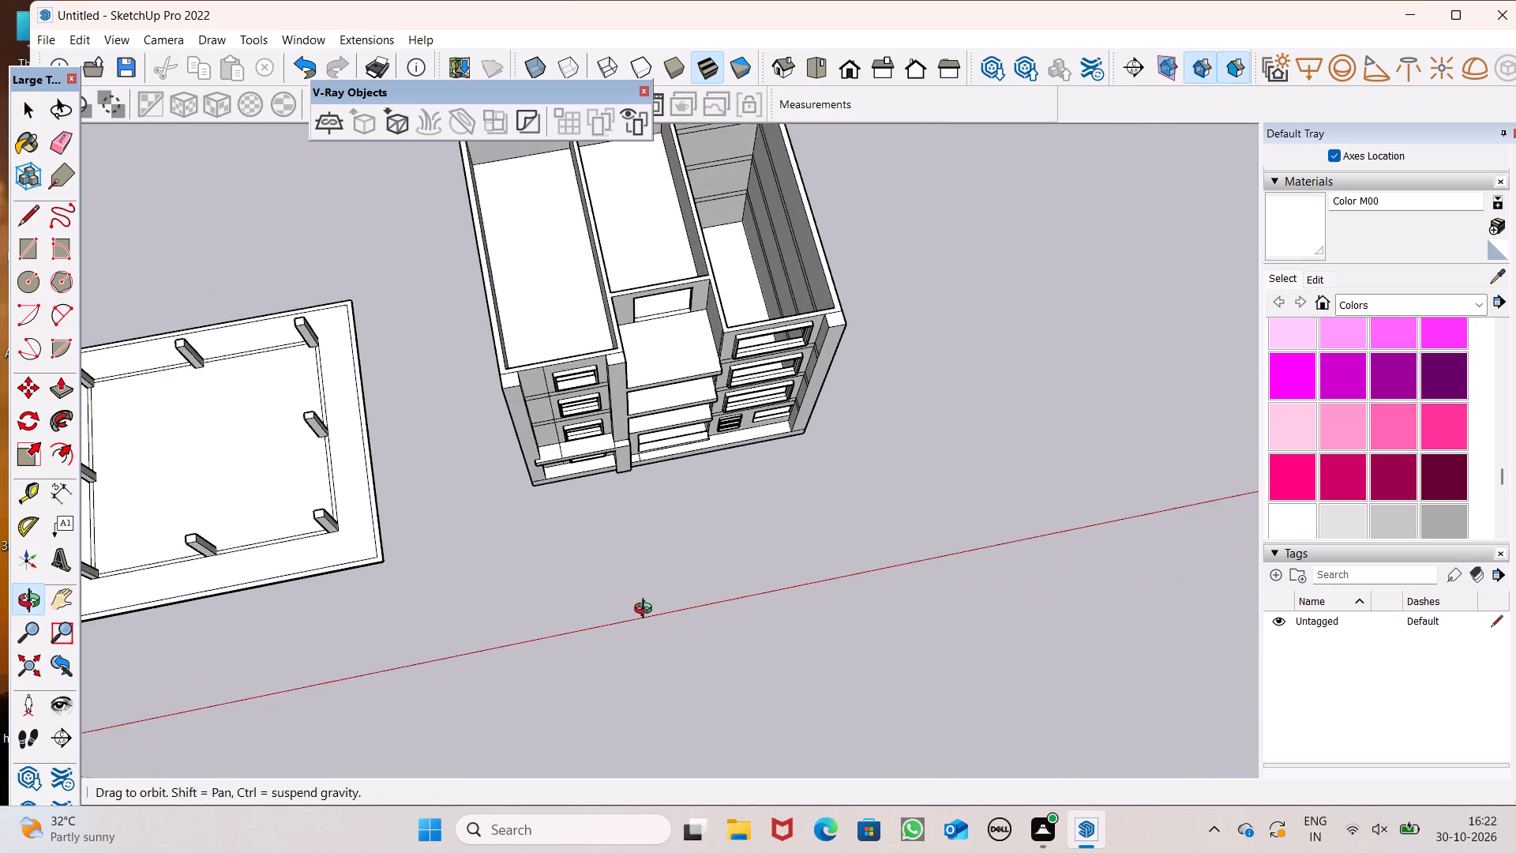
{"action": "middle_click_drag", "start_coordinate": [647, 611], "coordinate": [644, 586]}
Draw short lines across the wall tops at both front corners of the small-window bay, separating off the front wall's top face.
{"action": "scroll", "coordinate": [546, 318], "scroll_direction": "up", "scroll_amount": 6}
{"action": "middle_click_drag", "start_coordinate": [549, 371], "coordinate": [531, 384]}
{"action": "scroll", "coordinate": [532, 384], "scroll_direction": "up", "scroll_amount": 1}
{"action": "scroll", "coordinate": [501, 369], "scroll_direction": "down", "scroll_amount": 1}
{"action": "middle_click_drag", "start_coordinate": [528, 420], "coordinate": [476, 377]}
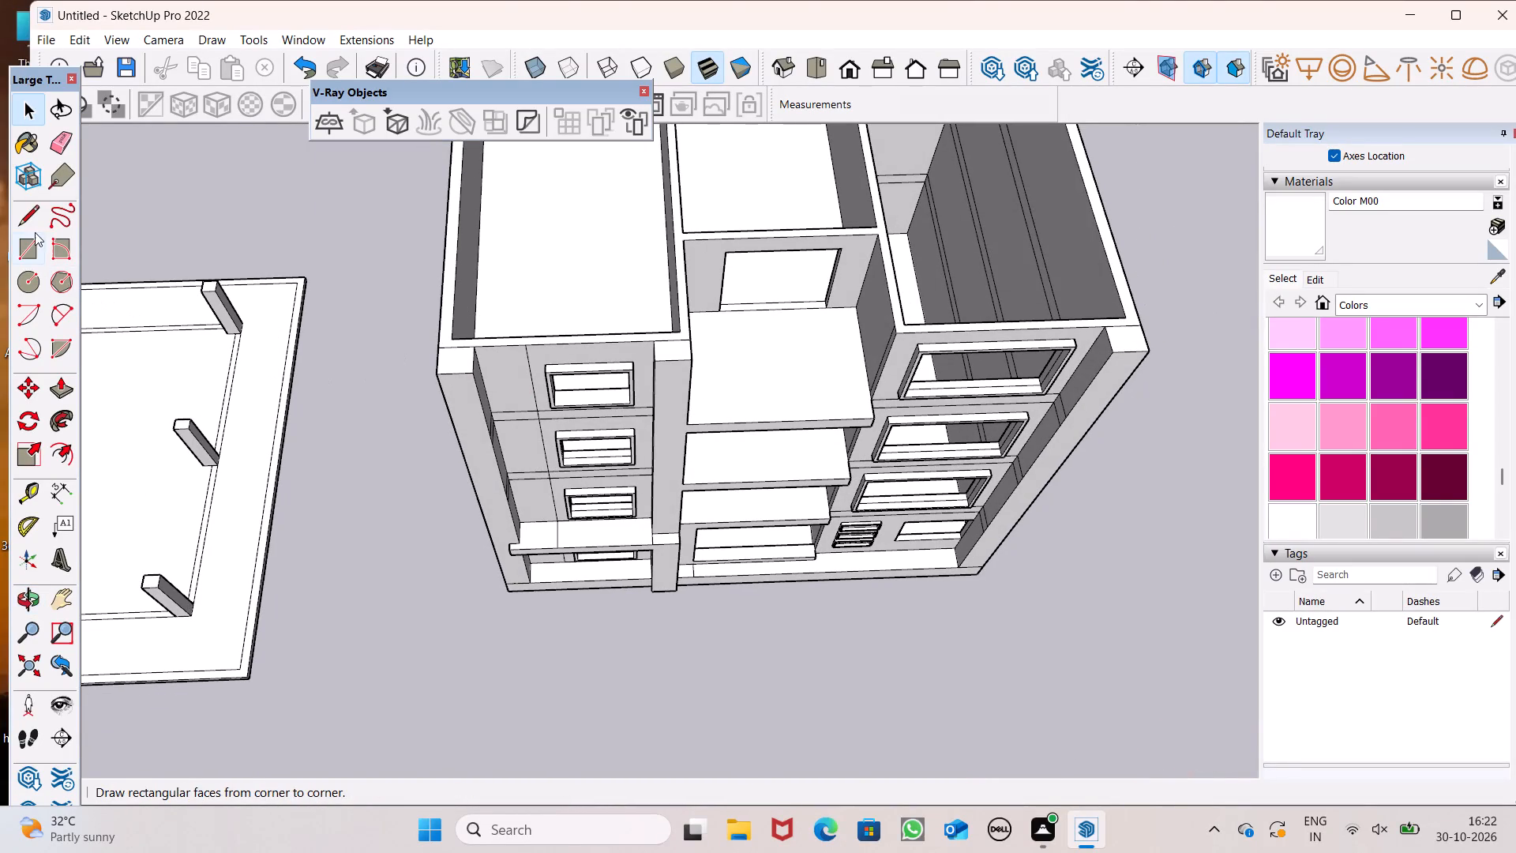
{"action": "left_click", "coordinate": [34, 205]}
{"action": "scroll", "coordinate": [488, 323], "scroll_direction": "up", "scroll_amount": 6}
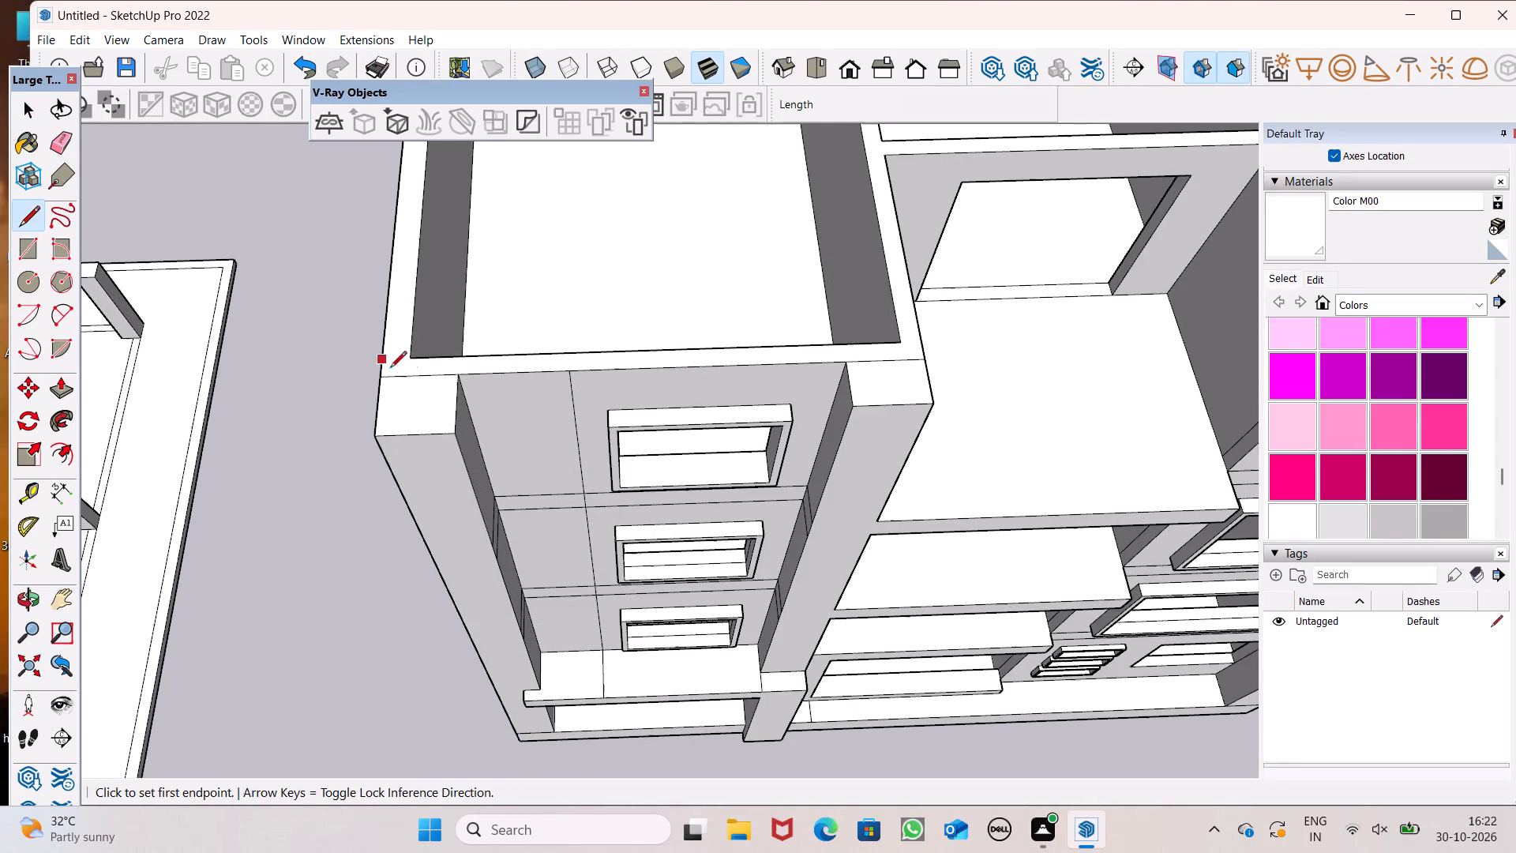
{"action": "scroll", "coordinate": [422, 374], "scroll_direction": "up", "scroll_amount": 5}
{"action": "left_click", "coordinate": [403, 348]}
{"action": "left_click", "coordinate": [360, 348]}
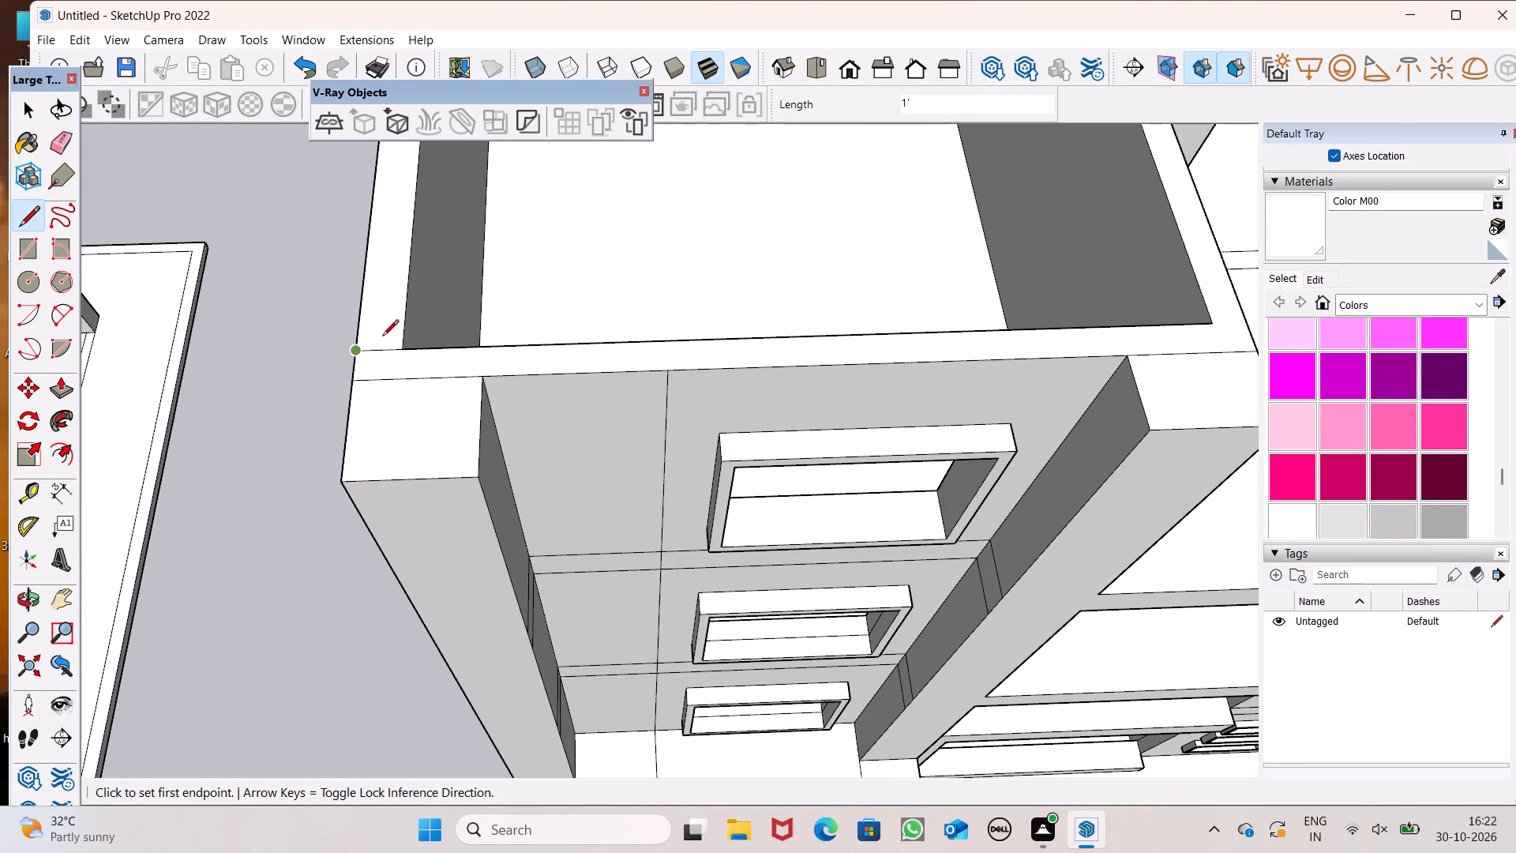
{"action": "scroll", "coordinate": [955, 325], "scroll_direction": "down", "scroll_amount": 4}
{"action": "scroll", "coordinate": [1132, 325], "scroll_direction": "up", "scroll_amount": 4}
{"action": "left_click", "coordinate": [1066, 322]}
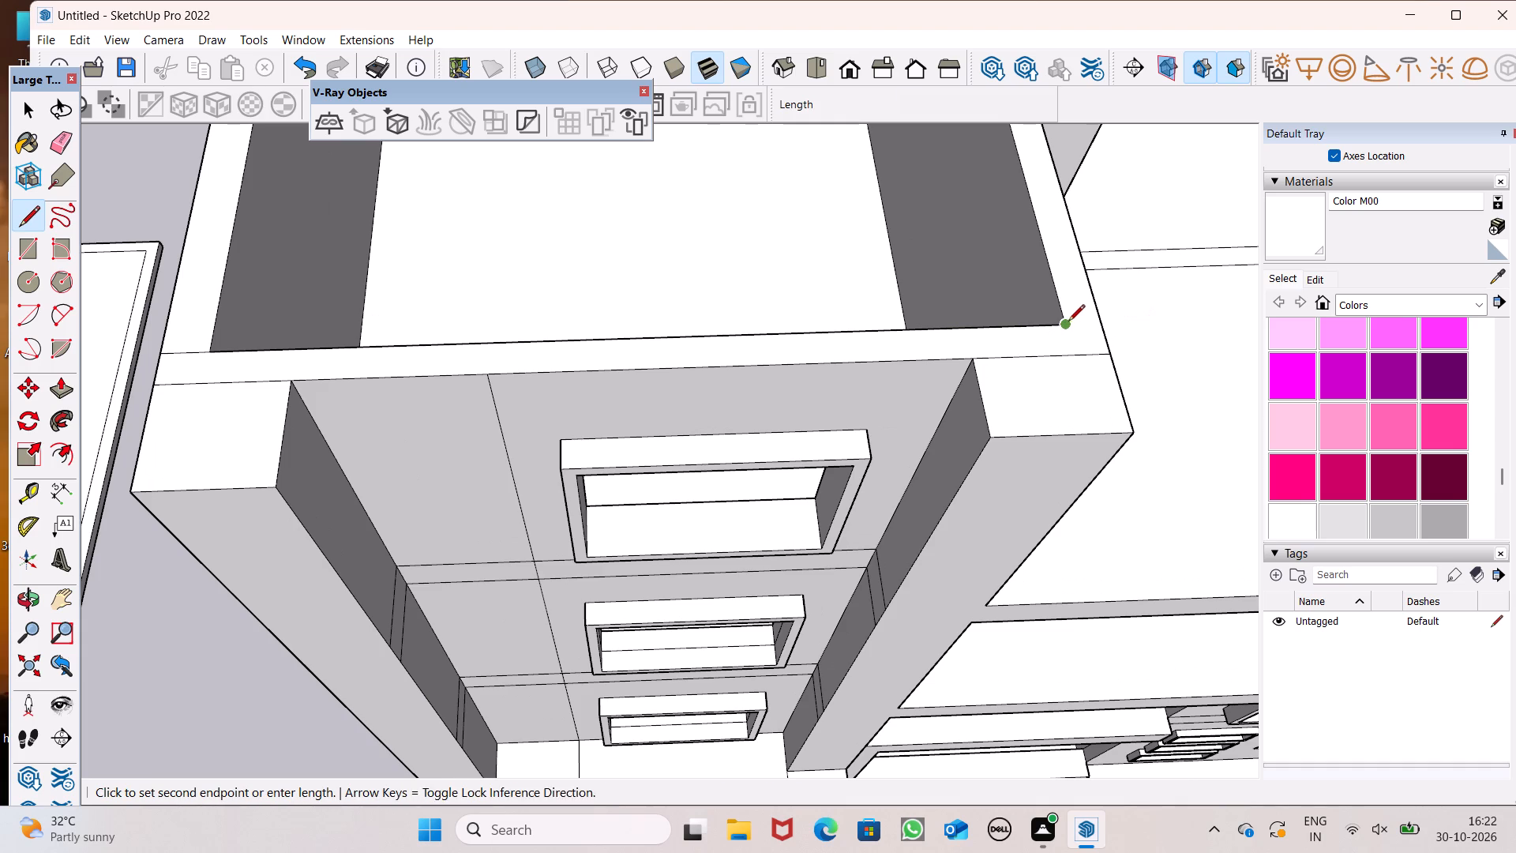
{"action": "left_click", "coordinate": [1094, 322]}
{"action": "scroll", "coordinate": [880, 284], "scroll_direction": "down", "scroll_amount": 7}
{"action": "key", "text": "space"}
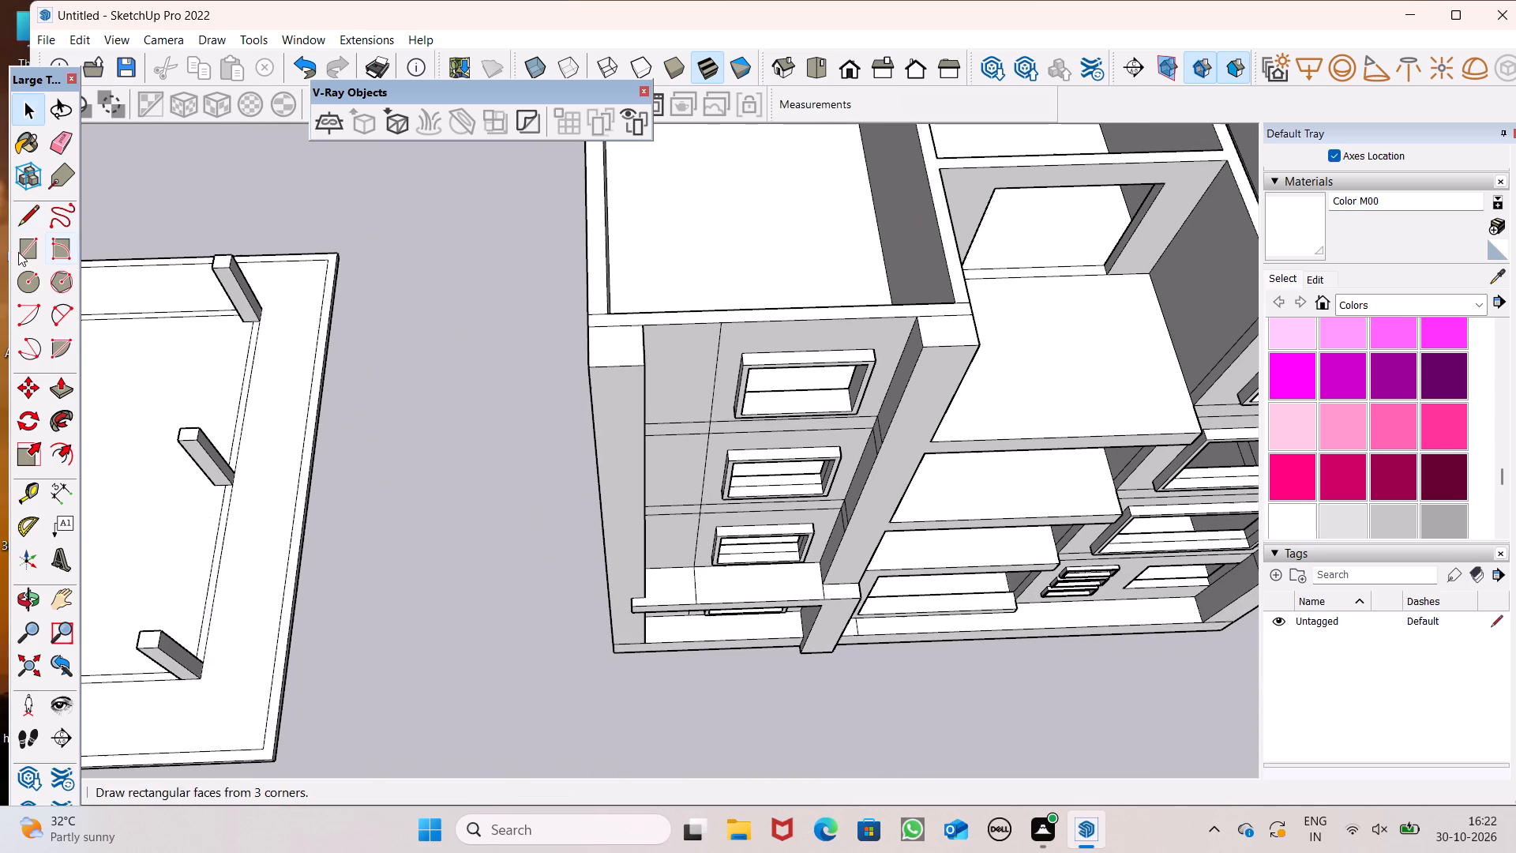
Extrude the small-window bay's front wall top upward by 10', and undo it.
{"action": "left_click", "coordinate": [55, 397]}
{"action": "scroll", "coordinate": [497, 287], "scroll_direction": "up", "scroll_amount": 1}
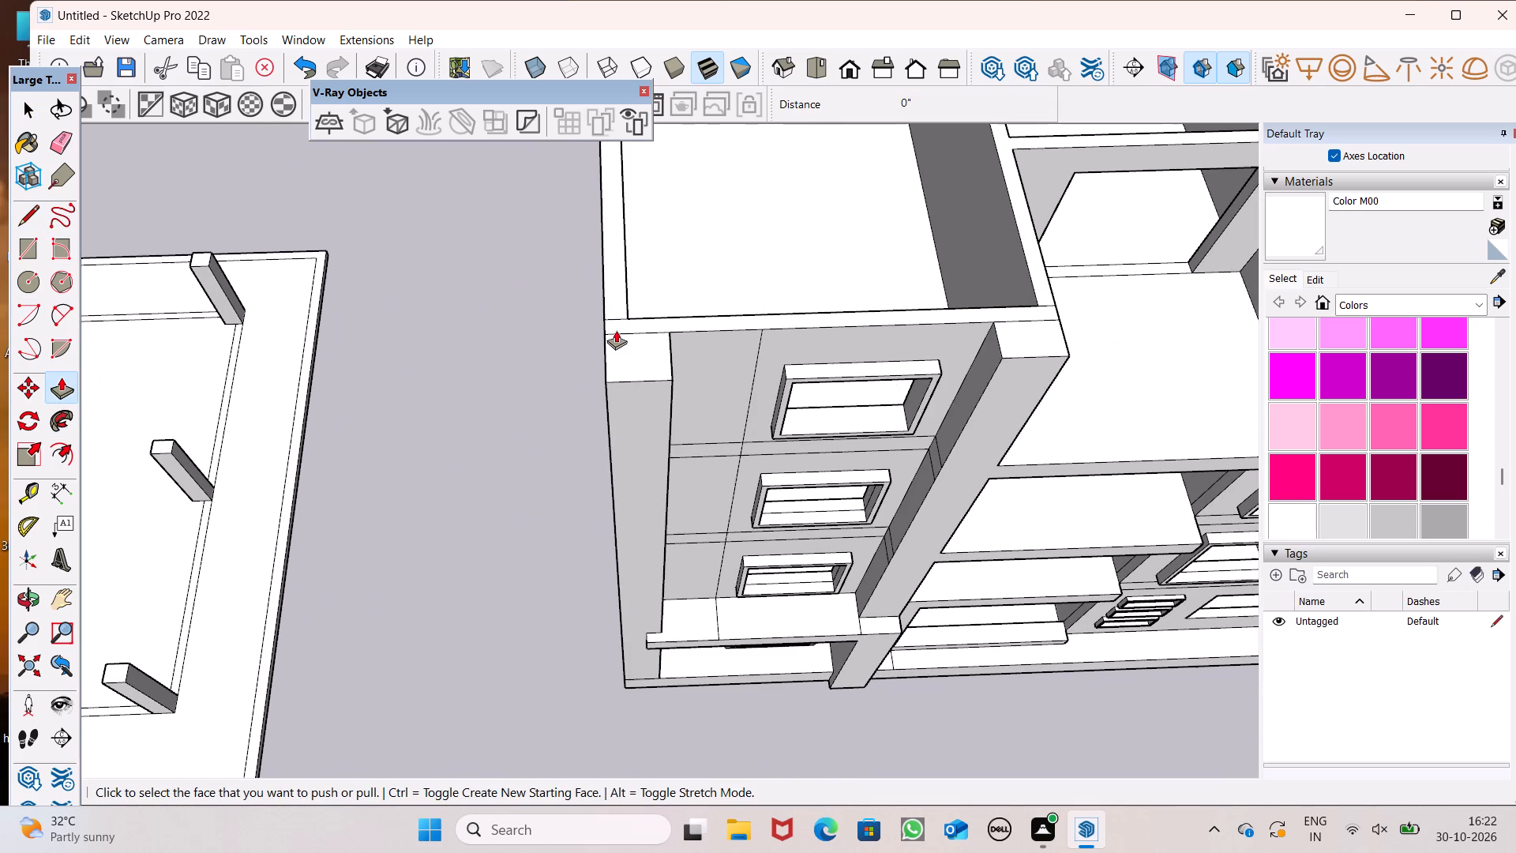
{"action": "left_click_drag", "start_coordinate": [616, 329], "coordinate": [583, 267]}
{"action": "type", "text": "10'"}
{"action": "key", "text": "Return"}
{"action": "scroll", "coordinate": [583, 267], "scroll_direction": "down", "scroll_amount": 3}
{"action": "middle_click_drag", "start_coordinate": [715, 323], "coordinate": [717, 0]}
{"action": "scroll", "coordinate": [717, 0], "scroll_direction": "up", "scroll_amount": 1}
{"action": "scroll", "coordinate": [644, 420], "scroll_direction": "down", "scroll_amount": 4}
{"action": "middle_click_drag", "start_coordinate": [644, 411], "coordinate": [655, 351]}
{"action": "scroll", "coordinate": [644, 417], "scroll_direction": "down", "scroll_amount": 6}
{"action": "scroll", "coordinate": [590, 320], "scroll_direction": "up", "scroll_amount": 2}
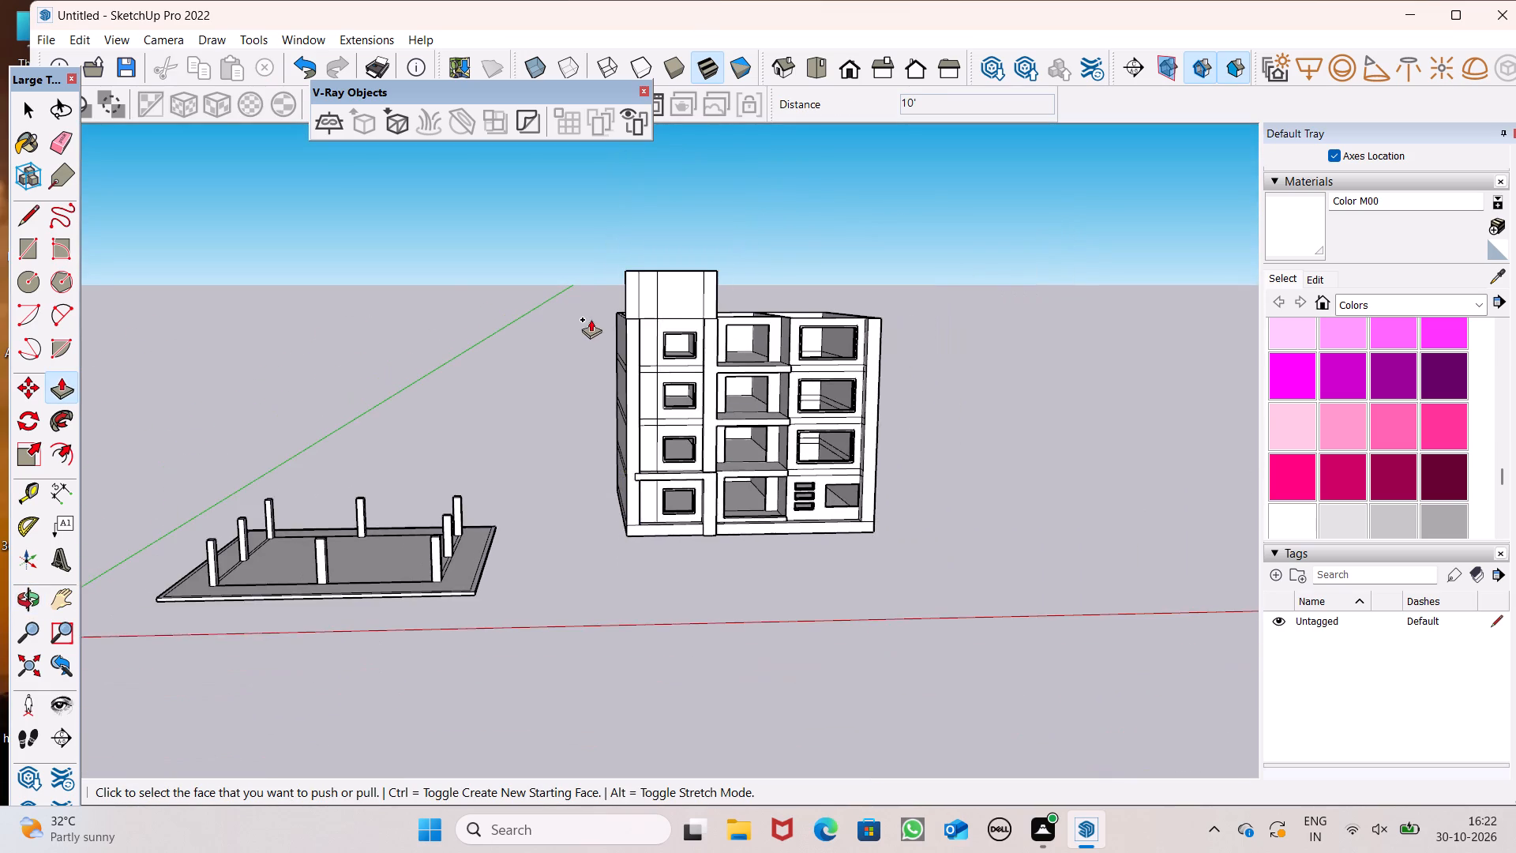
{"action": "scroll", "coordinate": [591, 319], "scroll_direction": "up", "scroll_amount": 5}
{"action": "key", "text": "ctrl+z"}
Extrude the small-window bay's front wall top upward by 5'.
{"action": "middle_click_drag", "start_coordinate": [701, 405], "coordinate": [684, 486]}
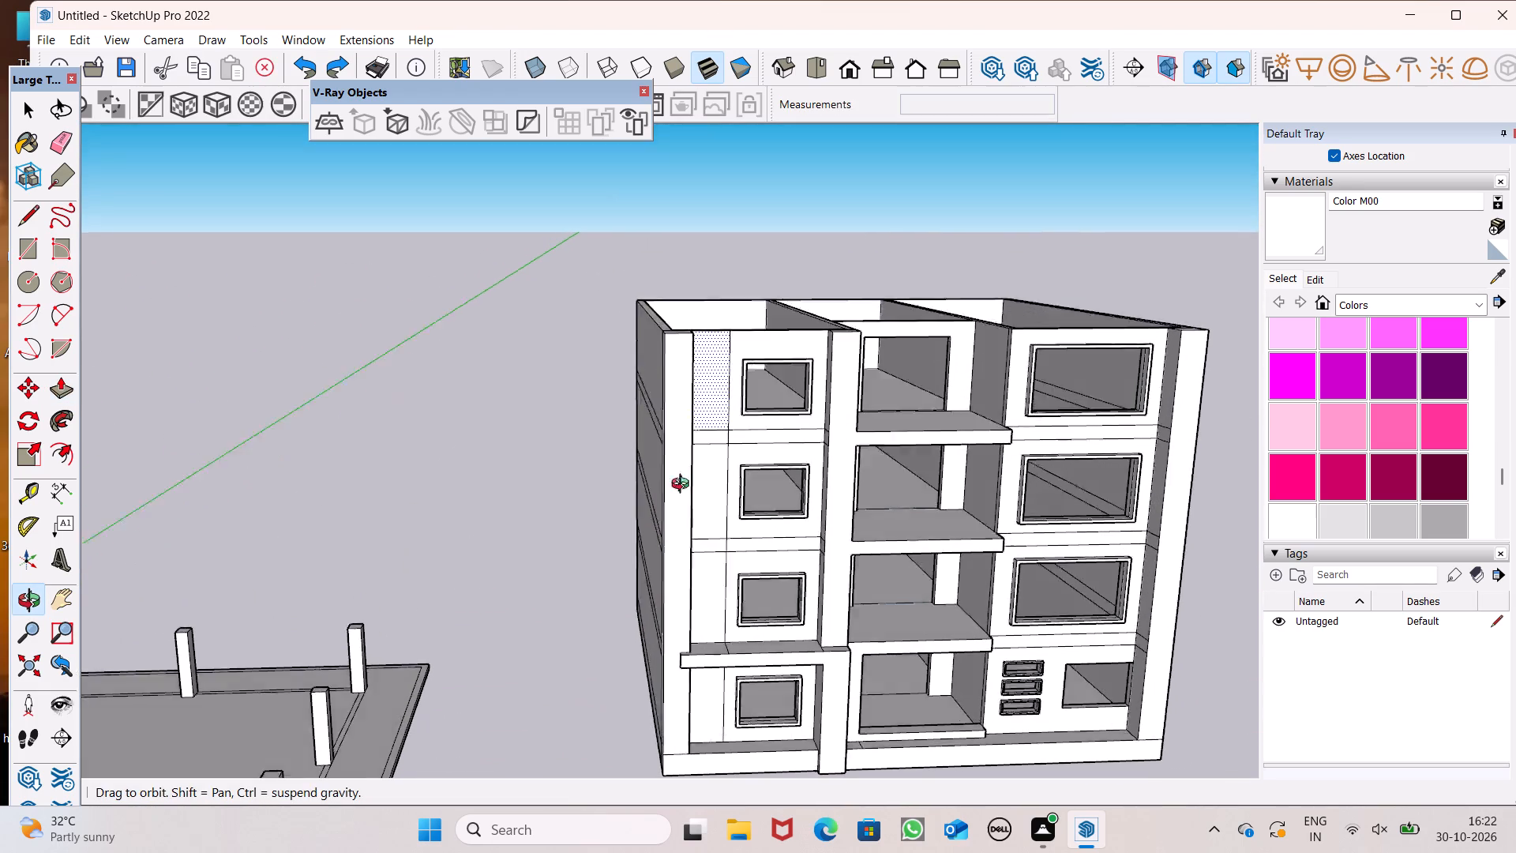
{"action": "middle_click_drag", "start_coordinate": [684, 486], "coordinate": [641, 666]}
{"action": "scroll", "coordinate": [637, 415], "scroll_direction": "up", "scroll_amount": 1}
{"action": "middle_click_drag", "start_coordinate": [629, 416], "coordinate": [632, 534]}
{"action": "scroll", "coordinate": [704, 535], "scroll_direction": "up", "scroll_amount": 5}
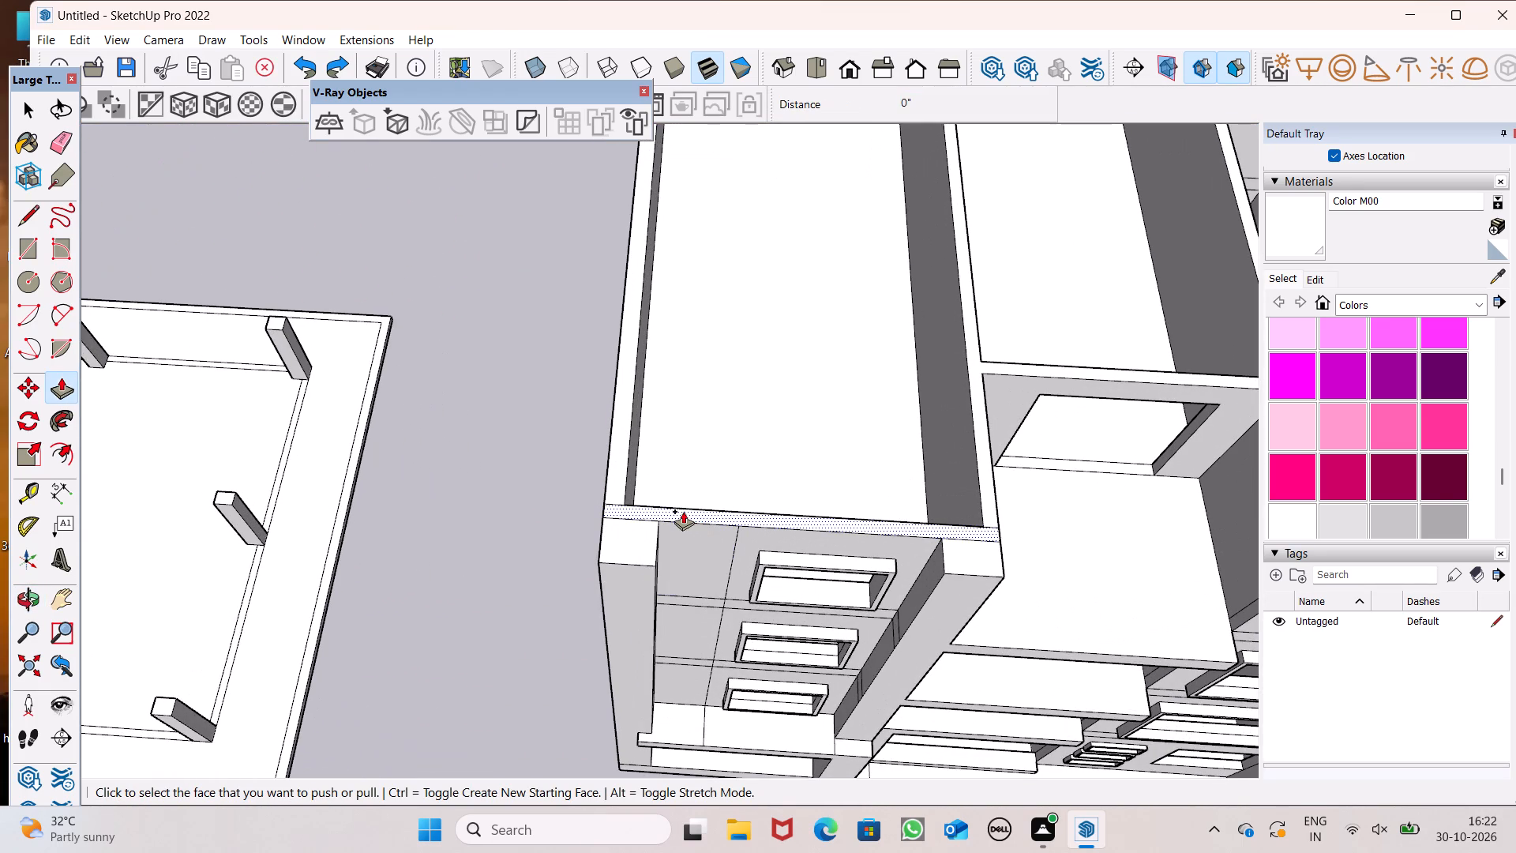
{"action": "left_click_drag", "start_coordinate": [682, 512], "coordinate": [679, 446]}
{"action": "type", "text": "5'"}
{"action": "left_click_drag", "start_coordinate": [679, 446], "coordinate": [680, 445]}
{"action": "key", "text": "Return"}
Extrude the outer corner column of the small-window bay upward 5' to match the raised front wall top.
{"action": "scroll", "coordinate": [640, 419], "scroll_direction": "down", "scroll_amount": 2}
{"action": "middle_click_drag", "start_coordinate": [689, 503], "coordinate": [711, 273]}
{"action": "middle_click_drag", "start_coordinate": [612, 304], "coordinate": [729, 222]}
{"action": "middle_click_drag", "start_coordinate": [723, 254], "coordinate": [756, 460]}
{"action": "scroll", "coordinate": [756, 460], "scroll_direction": "up", "scroll_amount": 1}
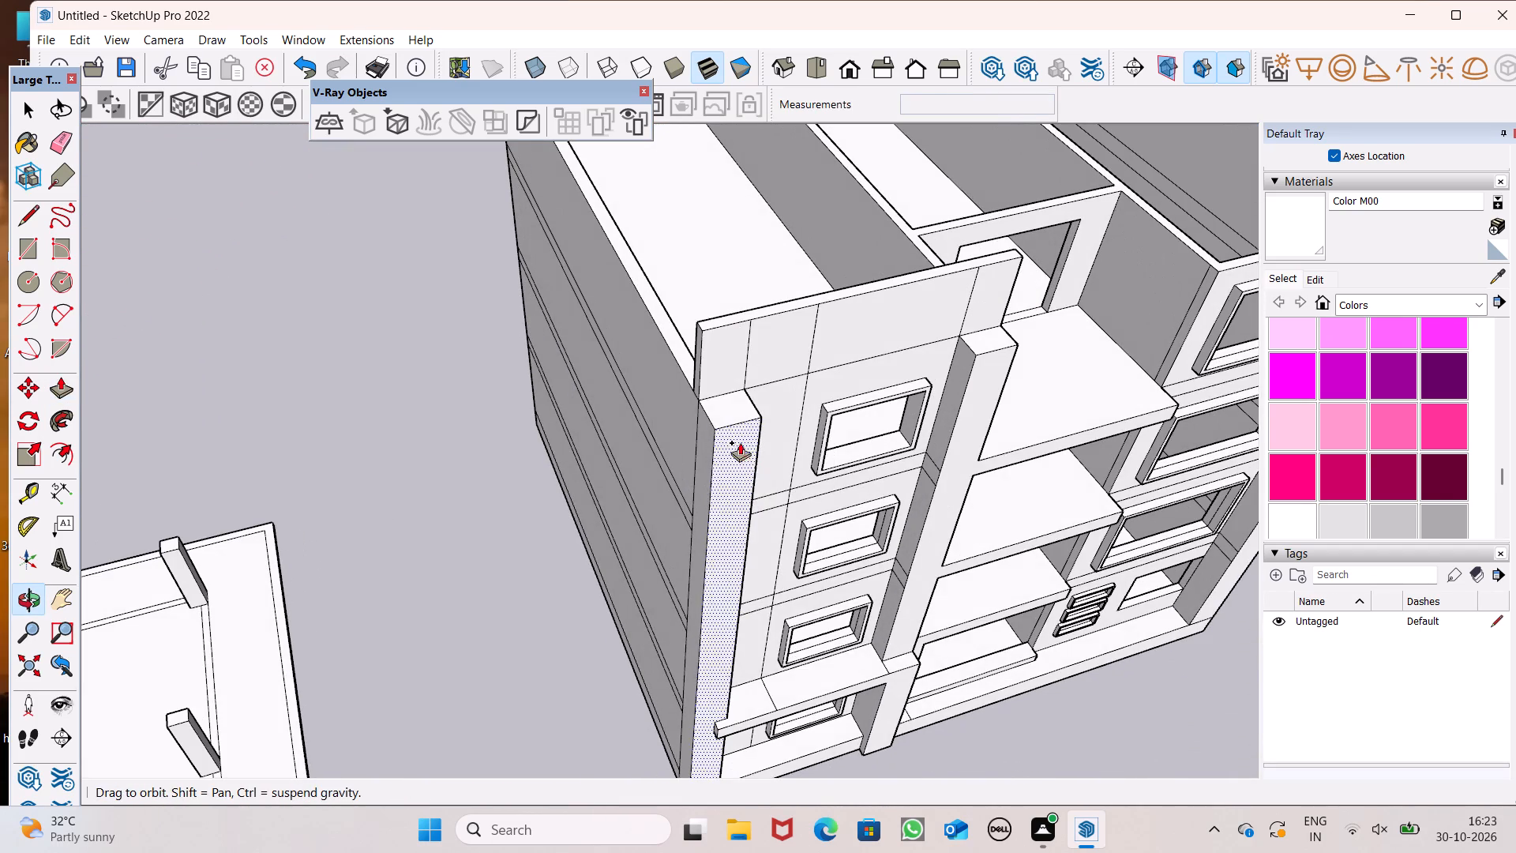
{"action": "left_click_drag", "start_coordinate": [722, 415], "coordinate": [709, 317]}
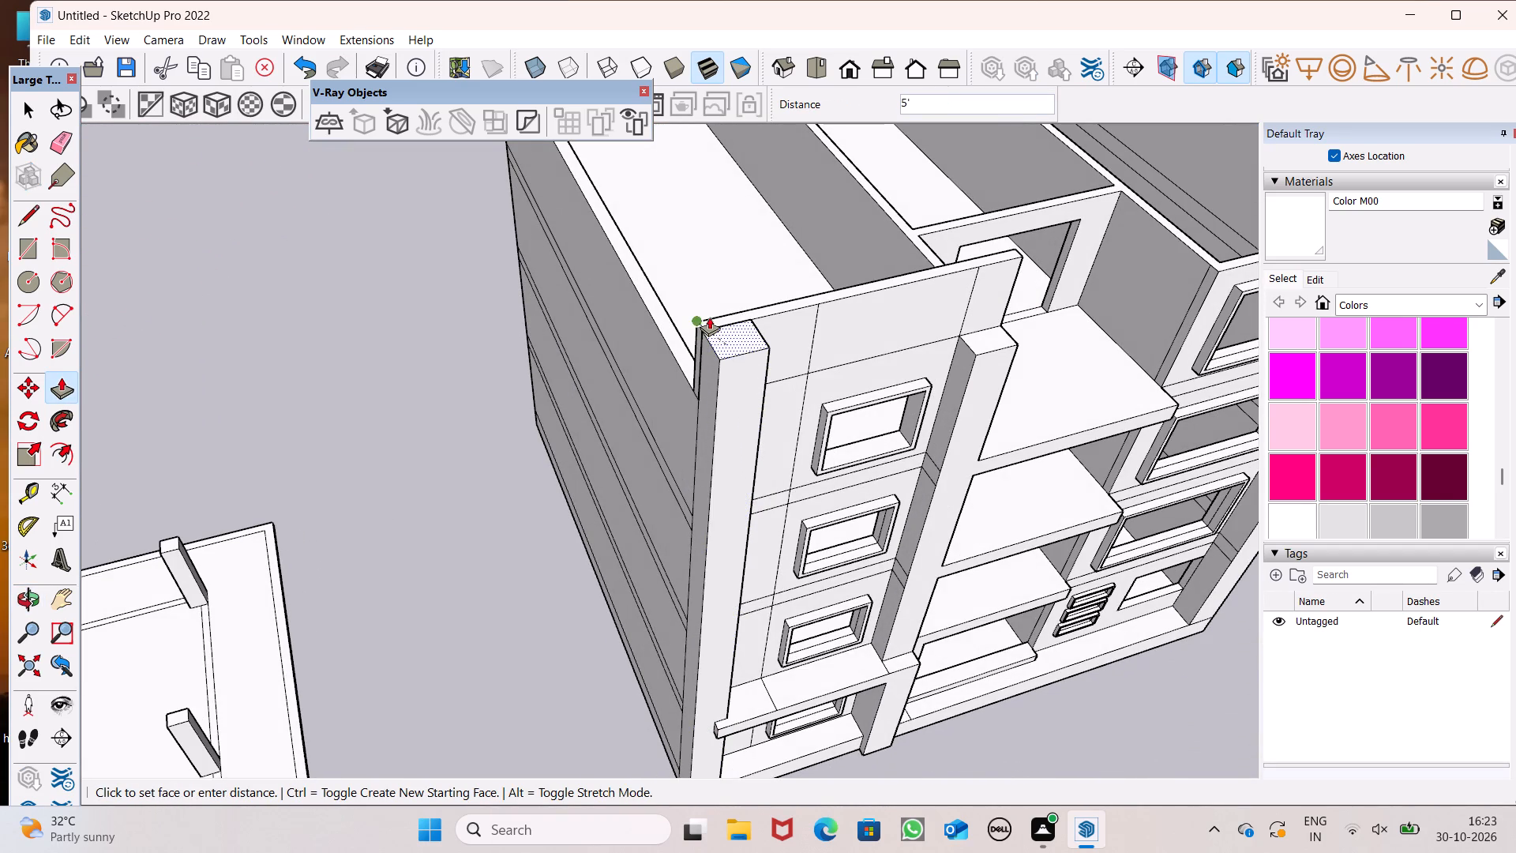
{"action": "left_click_drag", "start_coordinate": [709, 317], "coordinate": [801, 306]}
Extrude the column between the small-window bay and the balcony bay upward 5' to the same parapet height.
{"action": "scroll", "coordinate": [720, 313], "scroll_direction": "down", "scroll_amount": 5}
{"action": "middle_click_drag", "start_coordinate": [838, 340], "coordinate": [613, 321]}
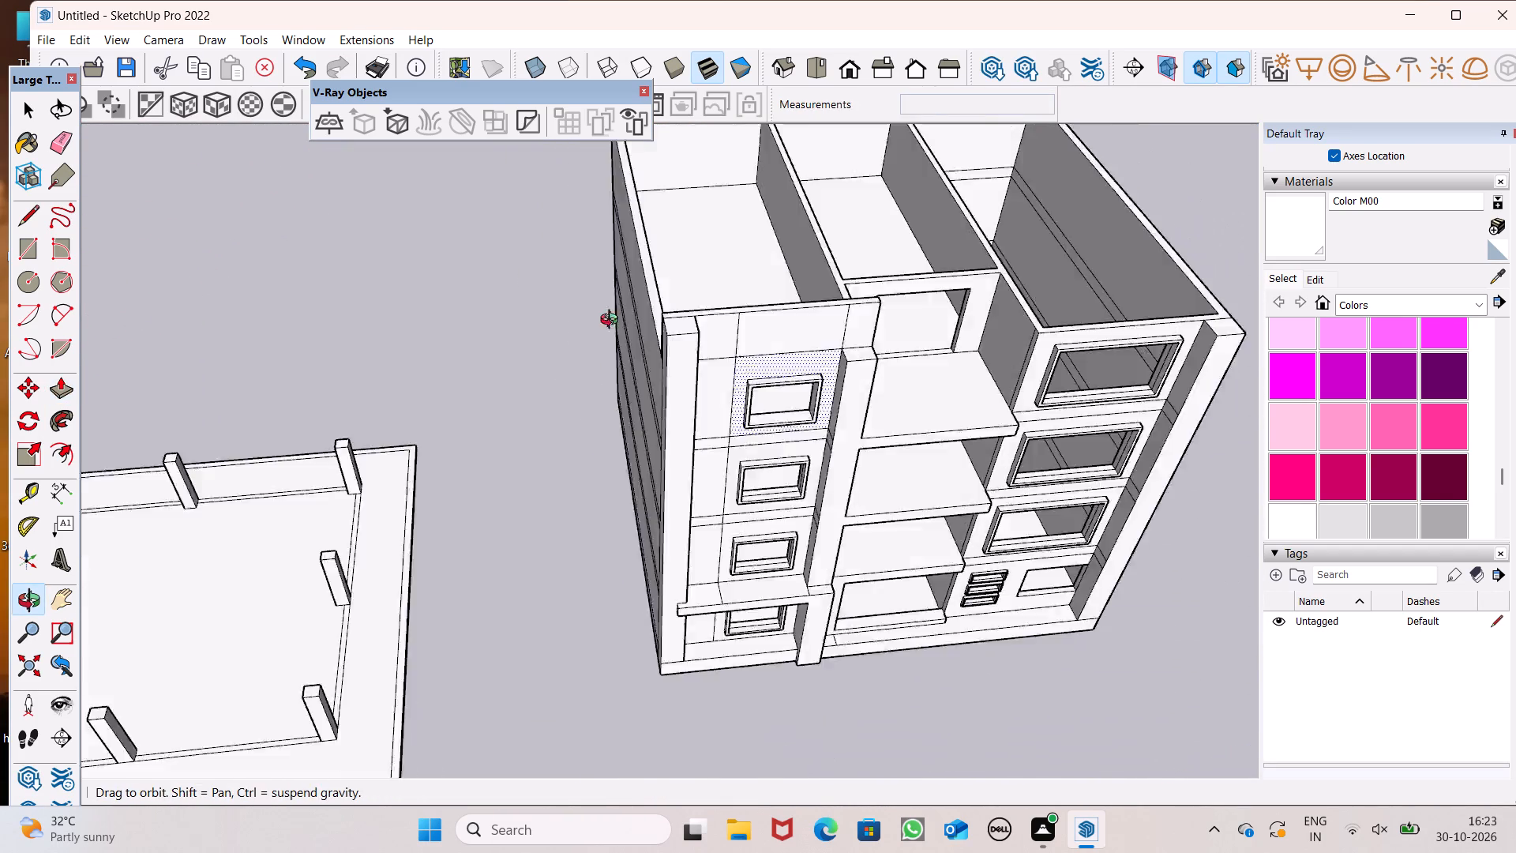
{"action": "middle_click_drag", "start_coordinate": [613, 321], "coordinate": [554, 319]}
{"action": "scroll", "coordinate": [707, 374], "scroll_direction": "up", "scroll_amount": 1}
{"action": "scroll", "coordinate": [729, 382], "scroll_direction": "down", "scroll_amount": 1}
{"action": "scroll", "coordinate": [729, 382], "scroll_direction": "up", "scroll_amount": 4}
{"action": "left_click_drag", "start_coordinate": [795, 404], "coordinate": [738, 305]}
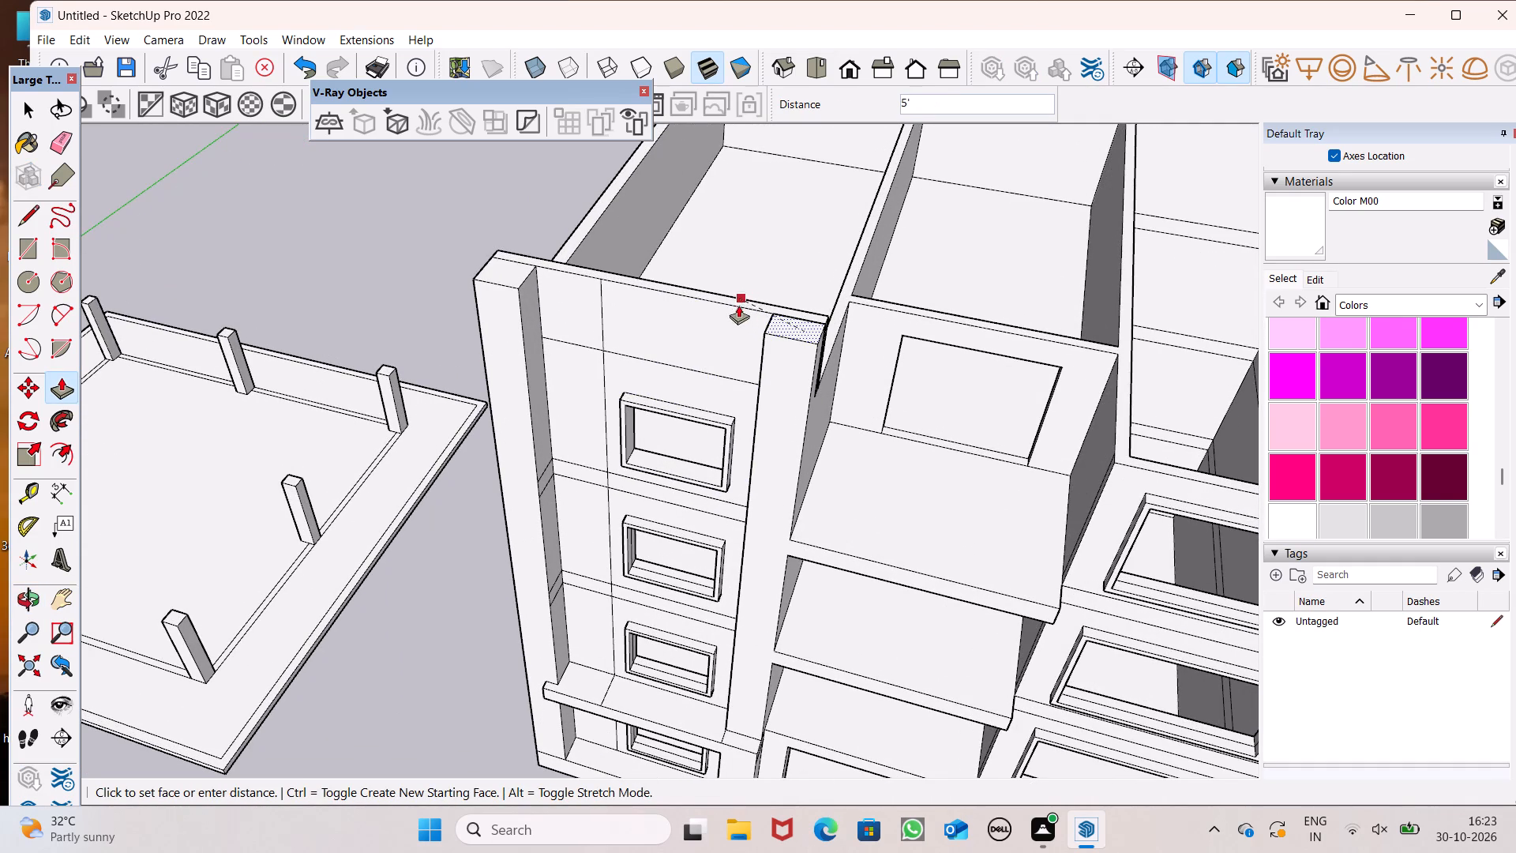
{"action": "left_click_drag", "start_coordinate": [738, 305], "coordinate": [737, 306]}
Erase the vertical line dividing the front face of the small-window bay's parapet.
{"action": "scroll", "coordinate": [734, 310], "scroll_direction": "down", "scroll_amount": 4}
{"action": "middle_click_drag", "start_coordinate": [716, 386], "coordinate": [805, 137]}
{"action": "scroll", "coordinate": [647, 259], "scroll_direction": "down", "scroll_amount": 1}
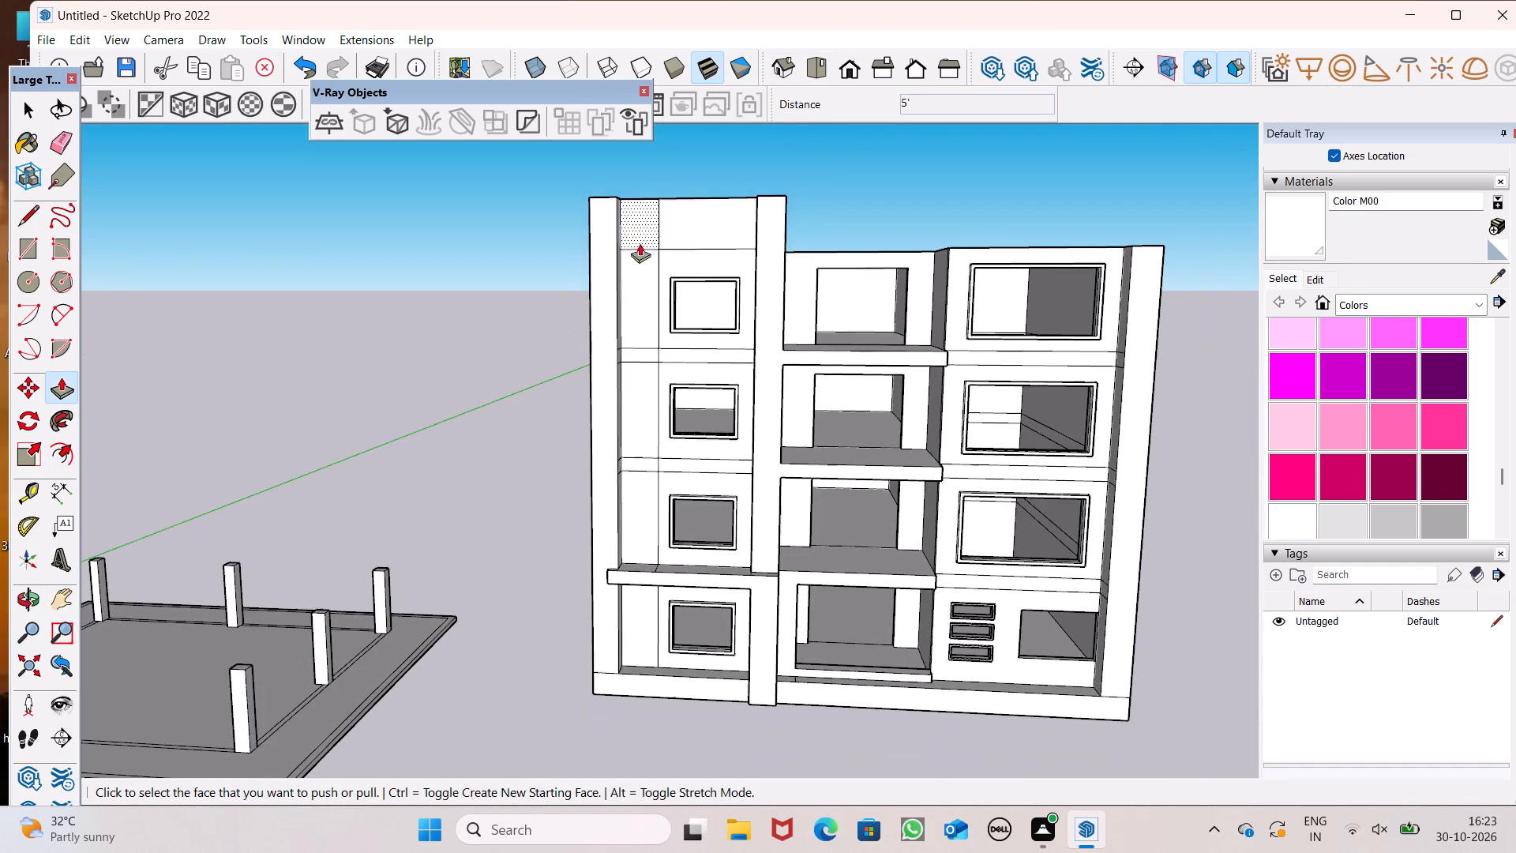
{"action": "middle_click_drag", "start_coordinate": [797, 229], "coordinate": [801, 222]}
{"action": "scroll", "coordinate": [764, 203], "scroll_direction": "up", "scroll_amount": 7}
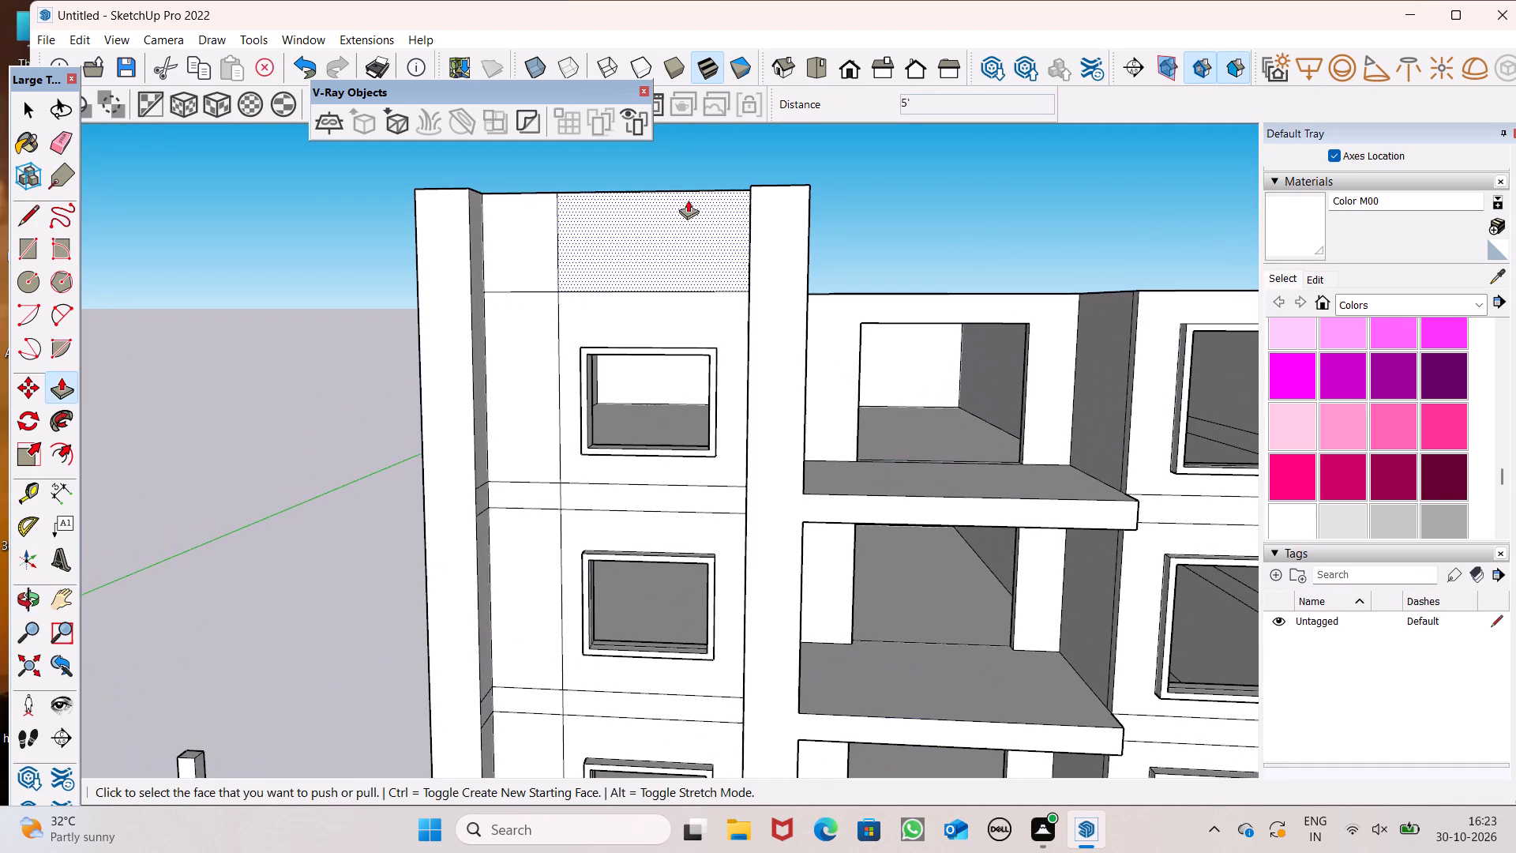
{"action": "left_click", "coordinate": [63, 139]}
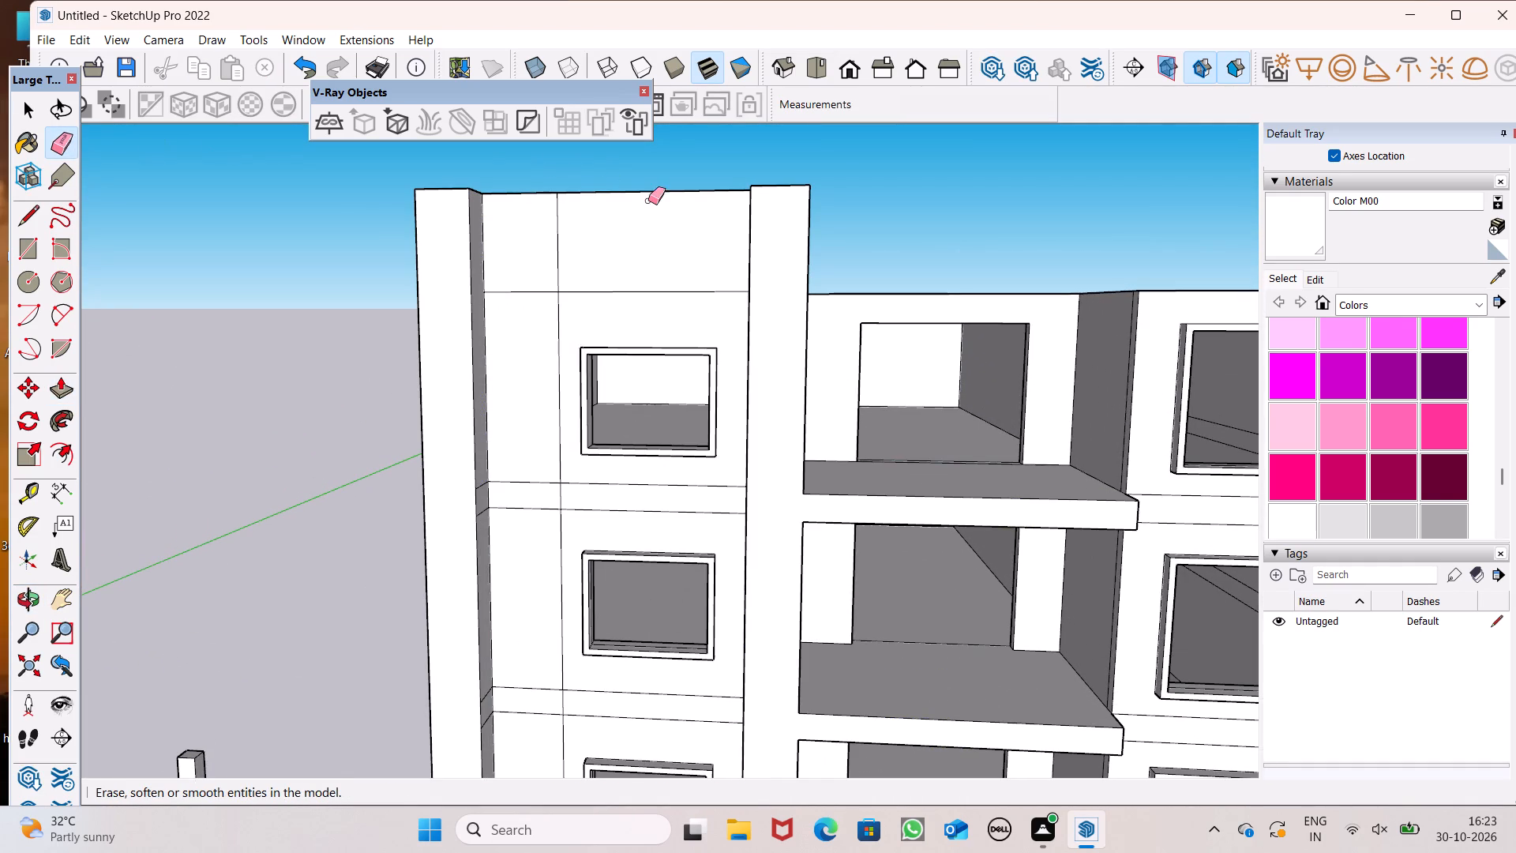
{"action": "left_click_drag", "start_coordinate": [571, 249], "coordinate": [550, 257]}
Examine the building from the side, front and above, including the open-topped rooms behind the facade.
{"action": "scroll", "coordinate": [571, 248], "scroll_direction": "down", "scroll_amount": 4}
{"action": "middle_click_drag", "start_coordinate": [591, 261], "coordinate": [694, 346]}
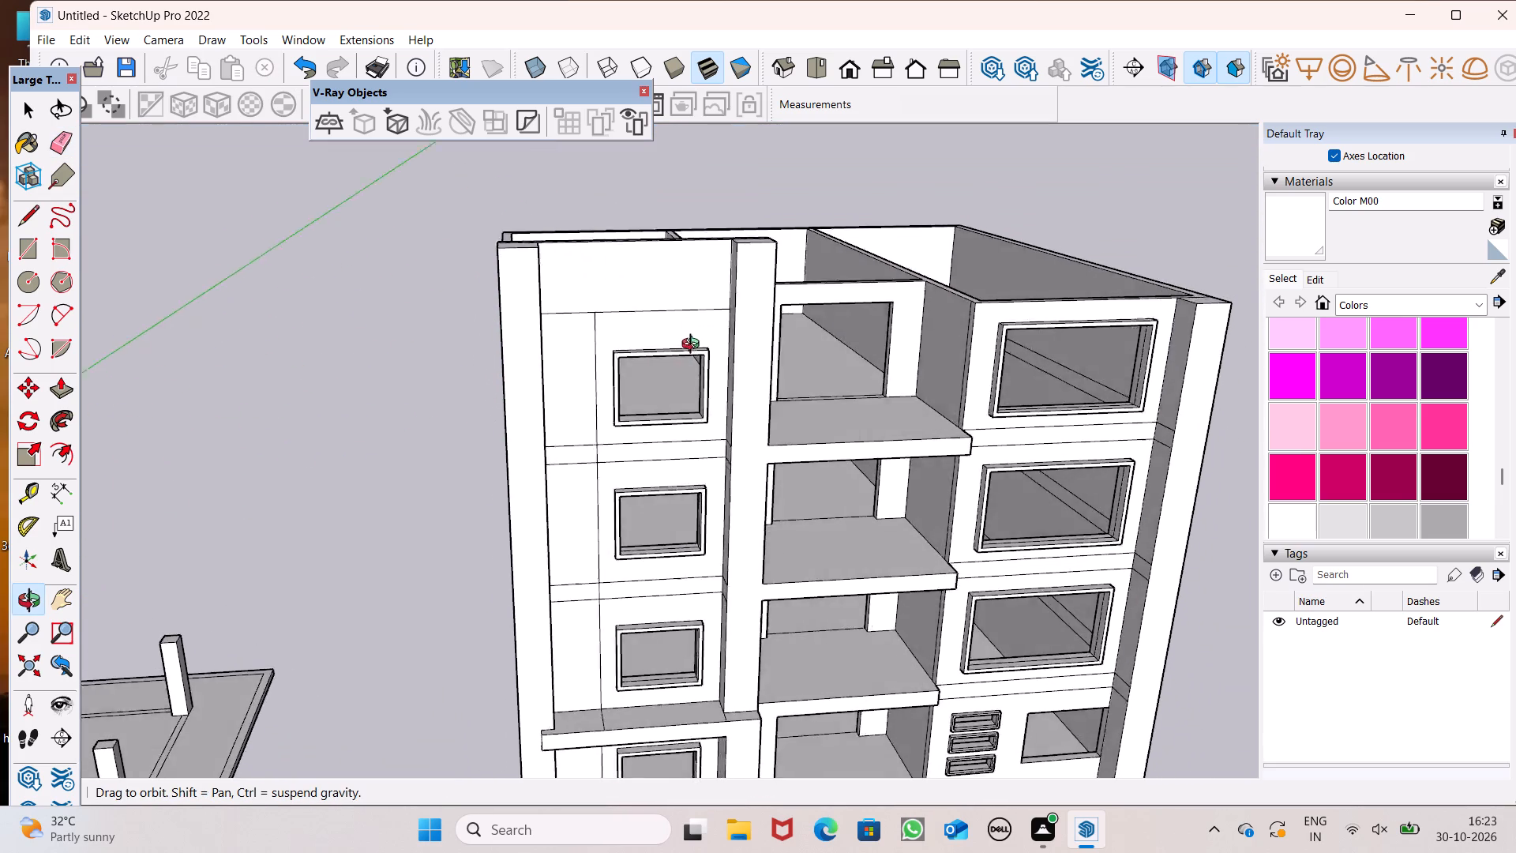
{"action": "middle_click_drag", "start_coordinate": [694, 346], "coordinate": [1155, 546]}
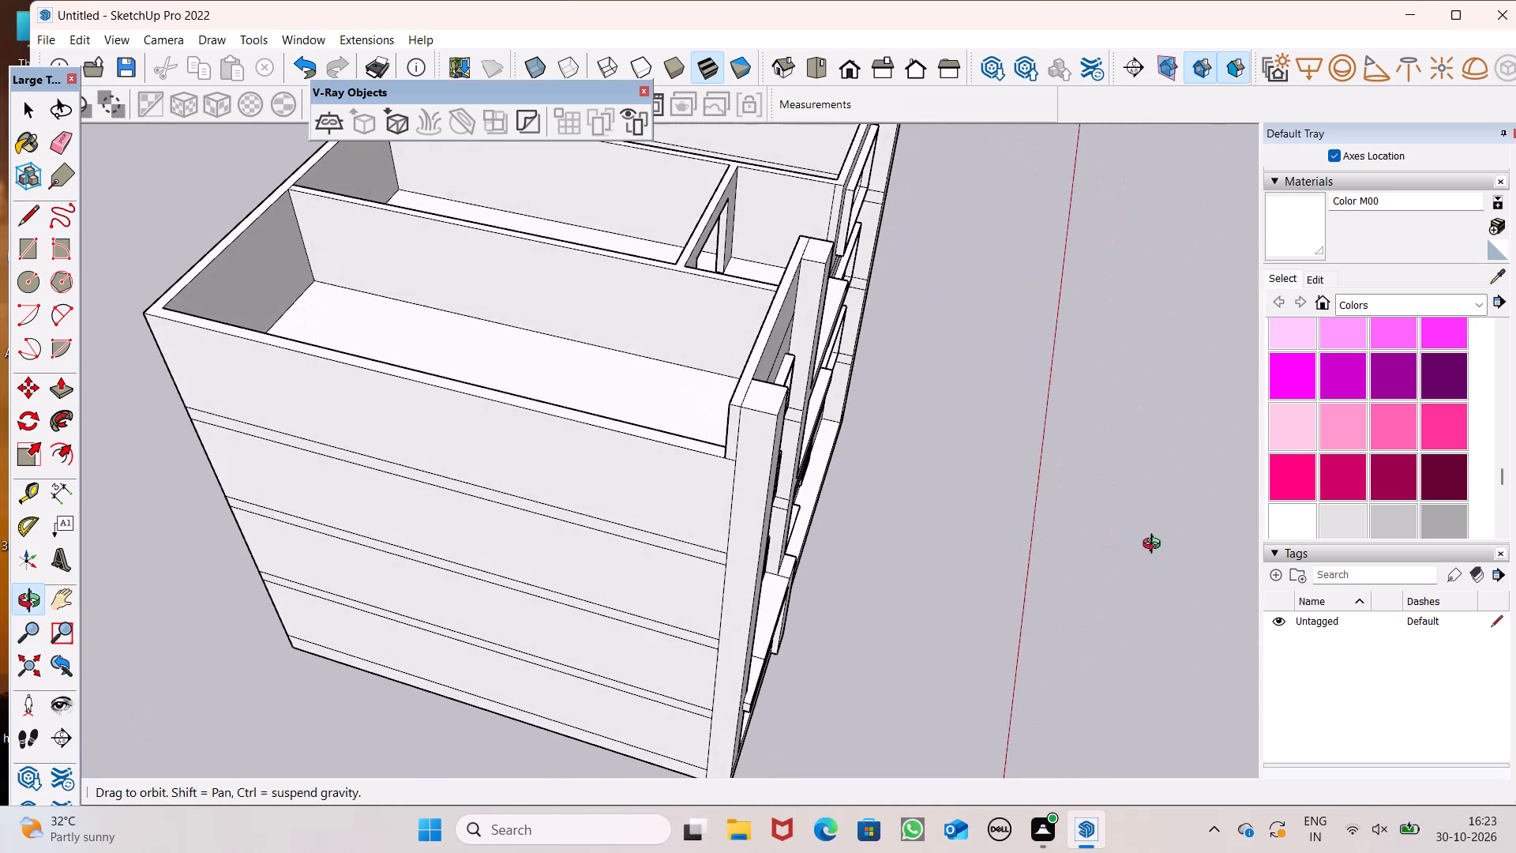
{"action": "middle_click_drag", "start_coordinate": [1155, 546], "coordinate": [1154, 546]}
{"action": "scroll", "coordinate": [781, 459], "scroll_direction": "down", "scroll_amount": 5}
{"action": "middle_click_drag", "start_coordinate": [745, 451], "coordinate": [740, 432]}
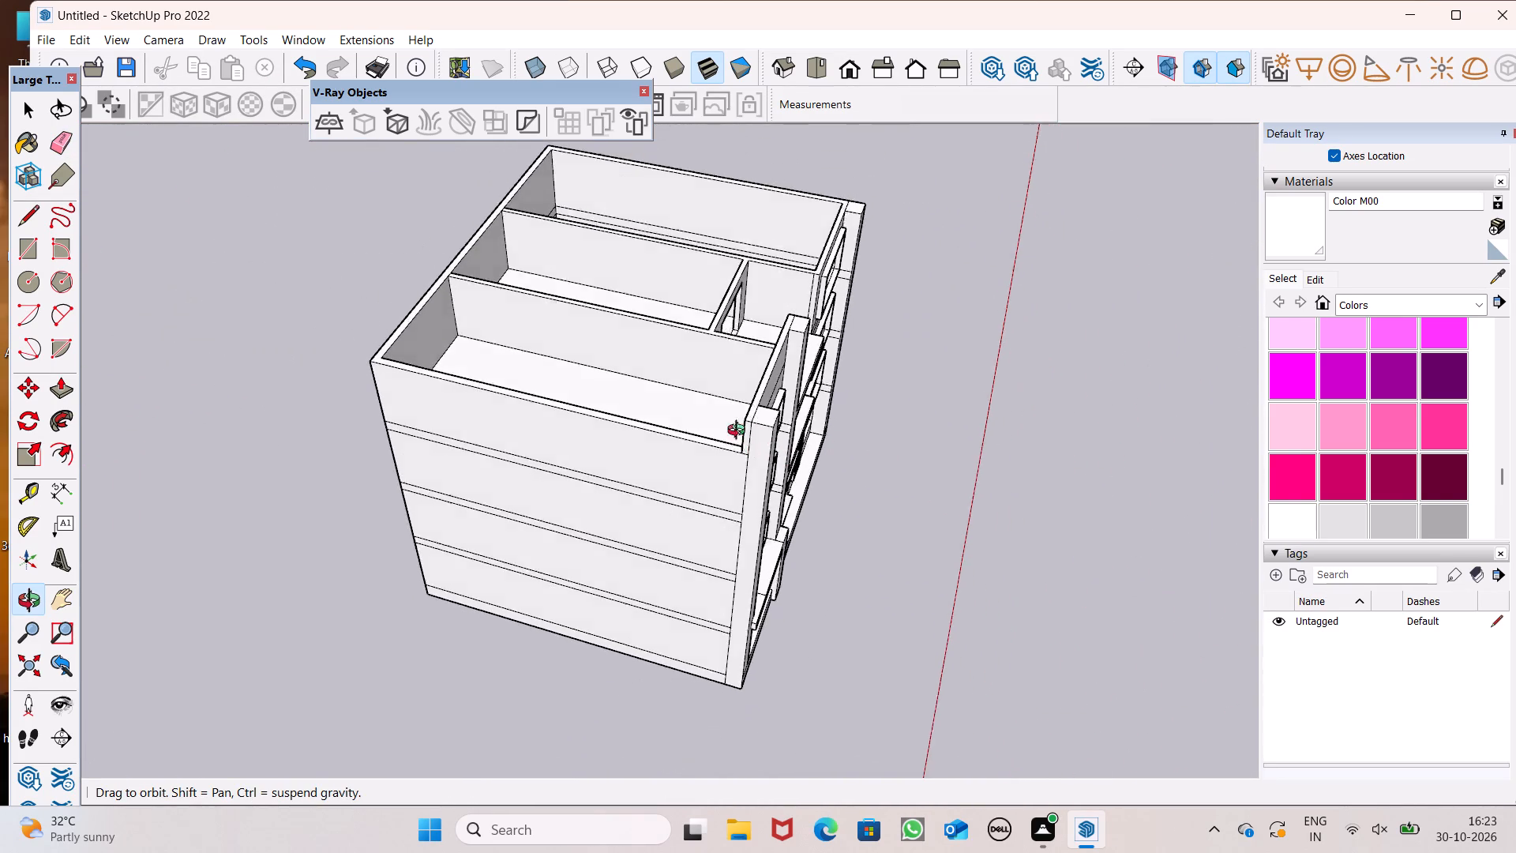
{"action": "middle_click_drag", "start_coordinate": [740, 432], "coordinate": [425, 372]}
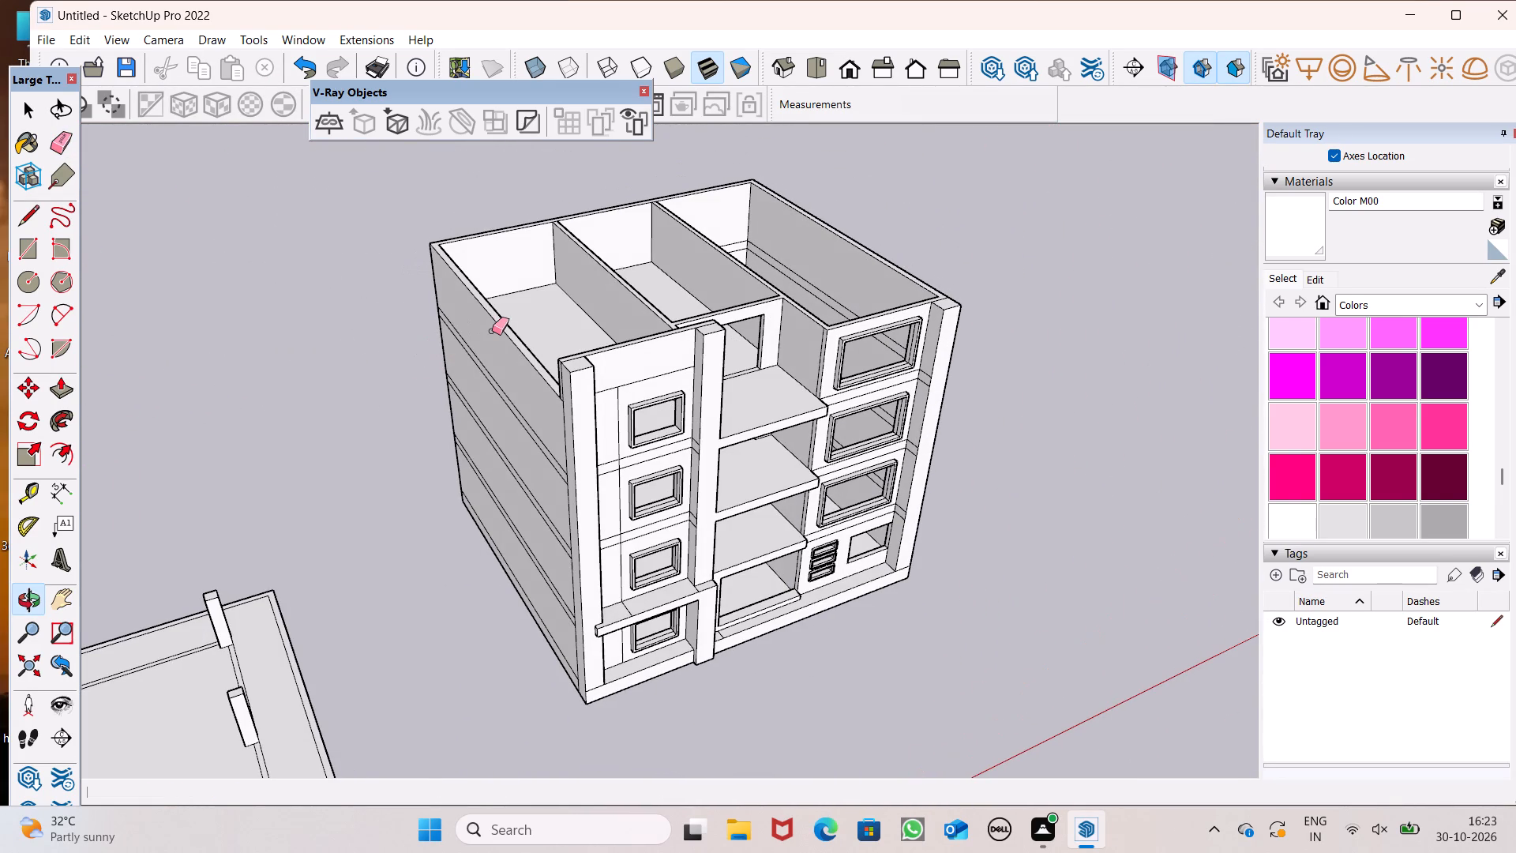
{"action": "scroll", "coordinate": [492, 333], "scroll_direction": "down", "scroll_amount": 1}
{"action": "middle_click_drag", "start_coordinate": [562, 386], "coordinate": [290, 284]}
{"action": "middle_click_drag", "start_coordinate": [897, 415], "coordinate": [890, 419]}
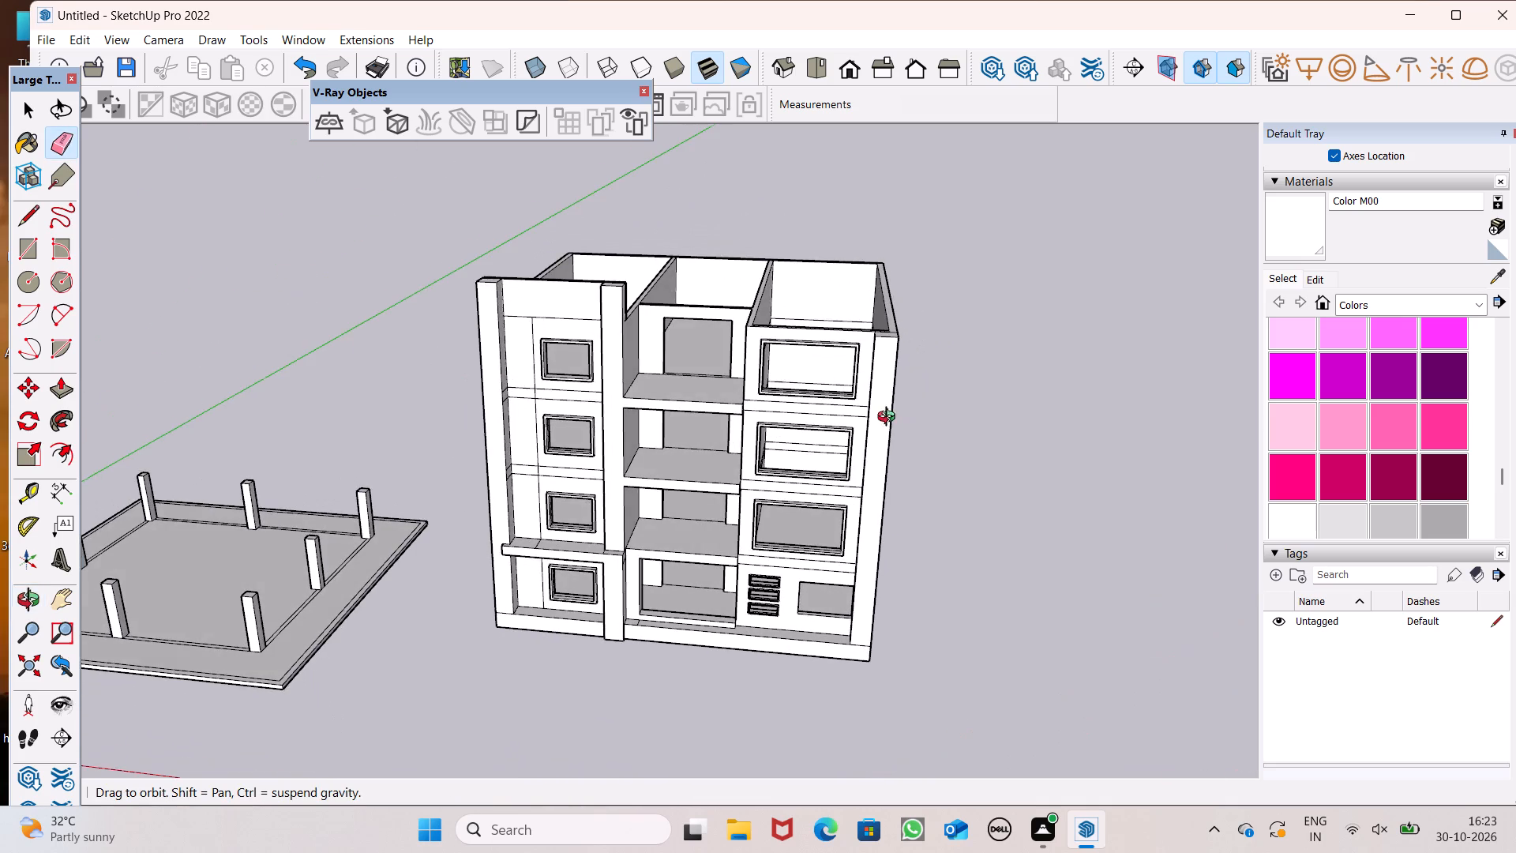
{"action": "middle_click_drag", "start_coordinate": [890, 419], "coordinate": [854, 524]}
{"action": "scroll", "coordinate": [865, 385], "scroll_direction": "up", "scroll_amount": 1}
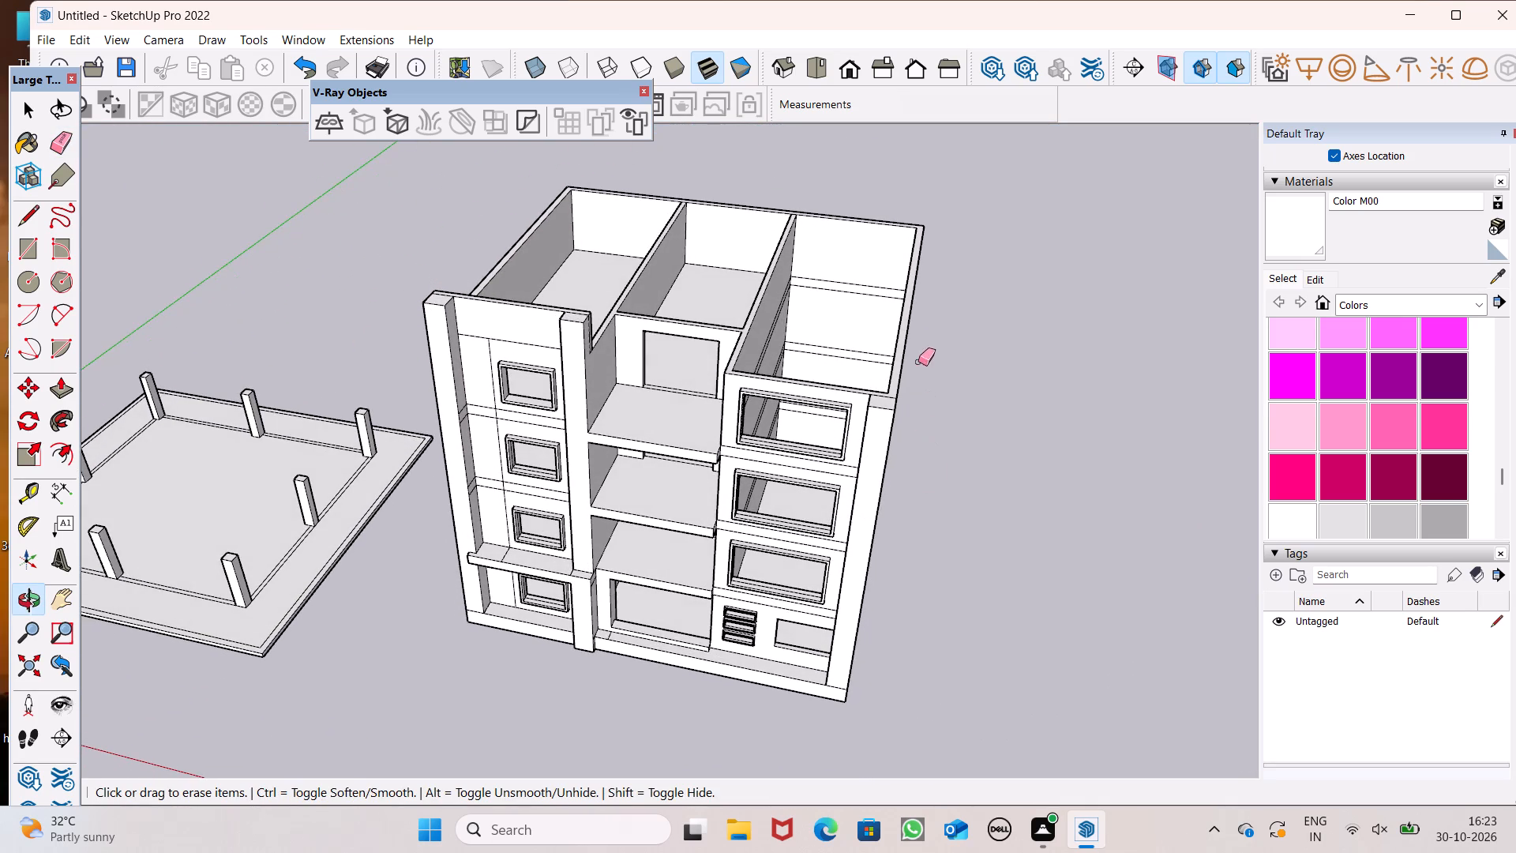
{"action": "scroll", "coordinate": [905, 389], "scroll_direction": "up", "scroll_amount": 1}
{"action": "scroll", "coordinate": [884, 403], "scroll_direction": "down", "scroll_amount": 1}
{"action": "middle_click_drag", "start_coordinate": [899, 420], "coordinate": [824, 499]}
{"action": "scroll", "coordinate": [875, 464], "scroll_direction": "up", "scroll_amount": 1}
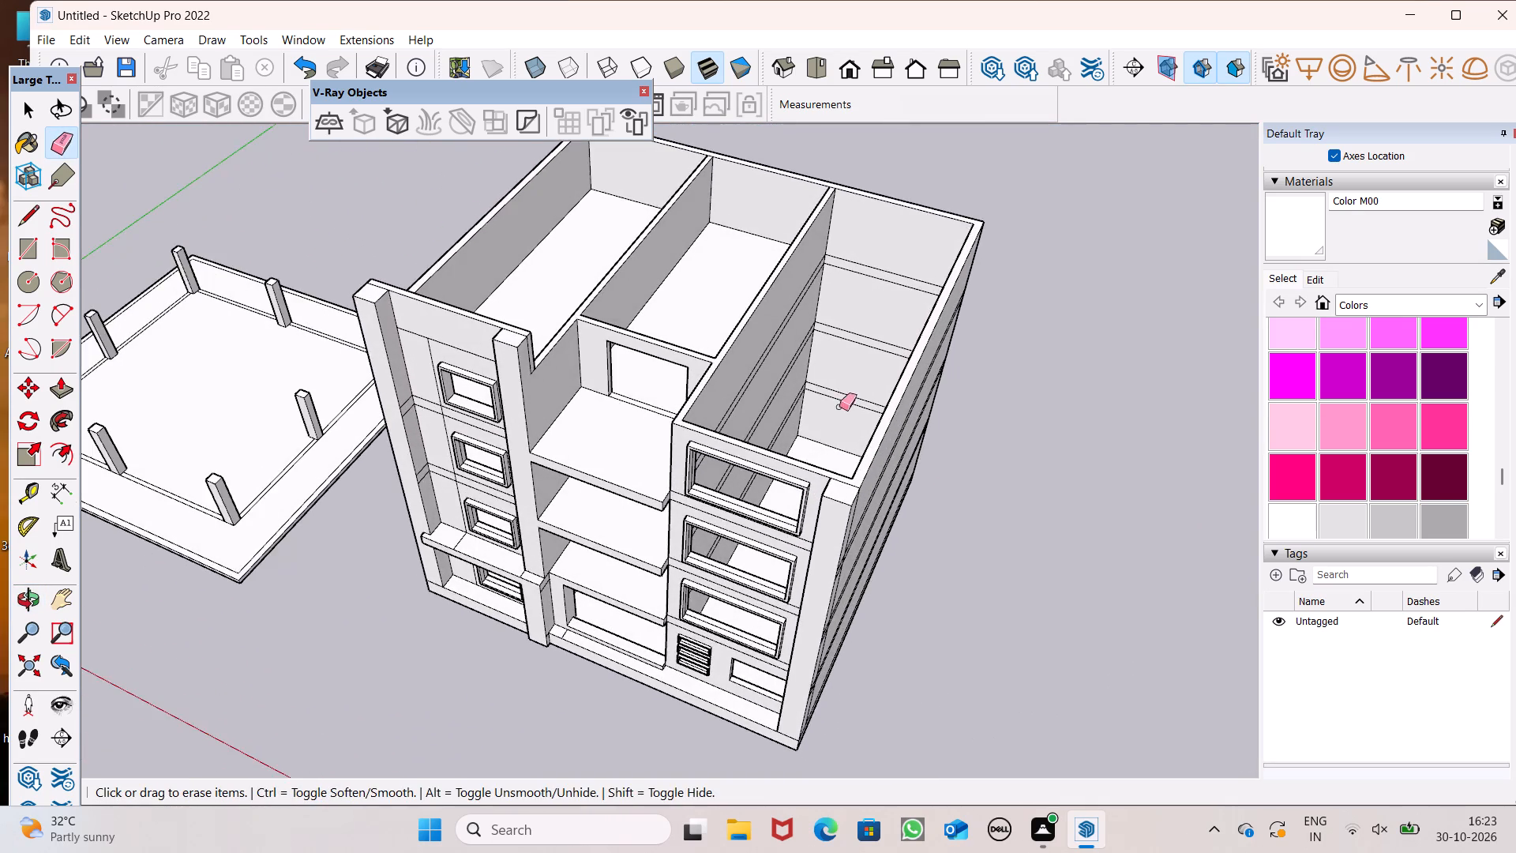
{"action": "scroll", "coordinate": [839, 407], "scroll_direction": "down", "scroll_amount": 1}
{"action": "middle_click_drag", "start_coordinate": [876, 446], "coordinate": [749, 592]}
Draw a short line along the upper slab line above the ground storey inside the large-window bay, closing a floor face.
{"action": "left_click_drag", "start_coordinate": [23, 212], "coordinate": [24, 212]}
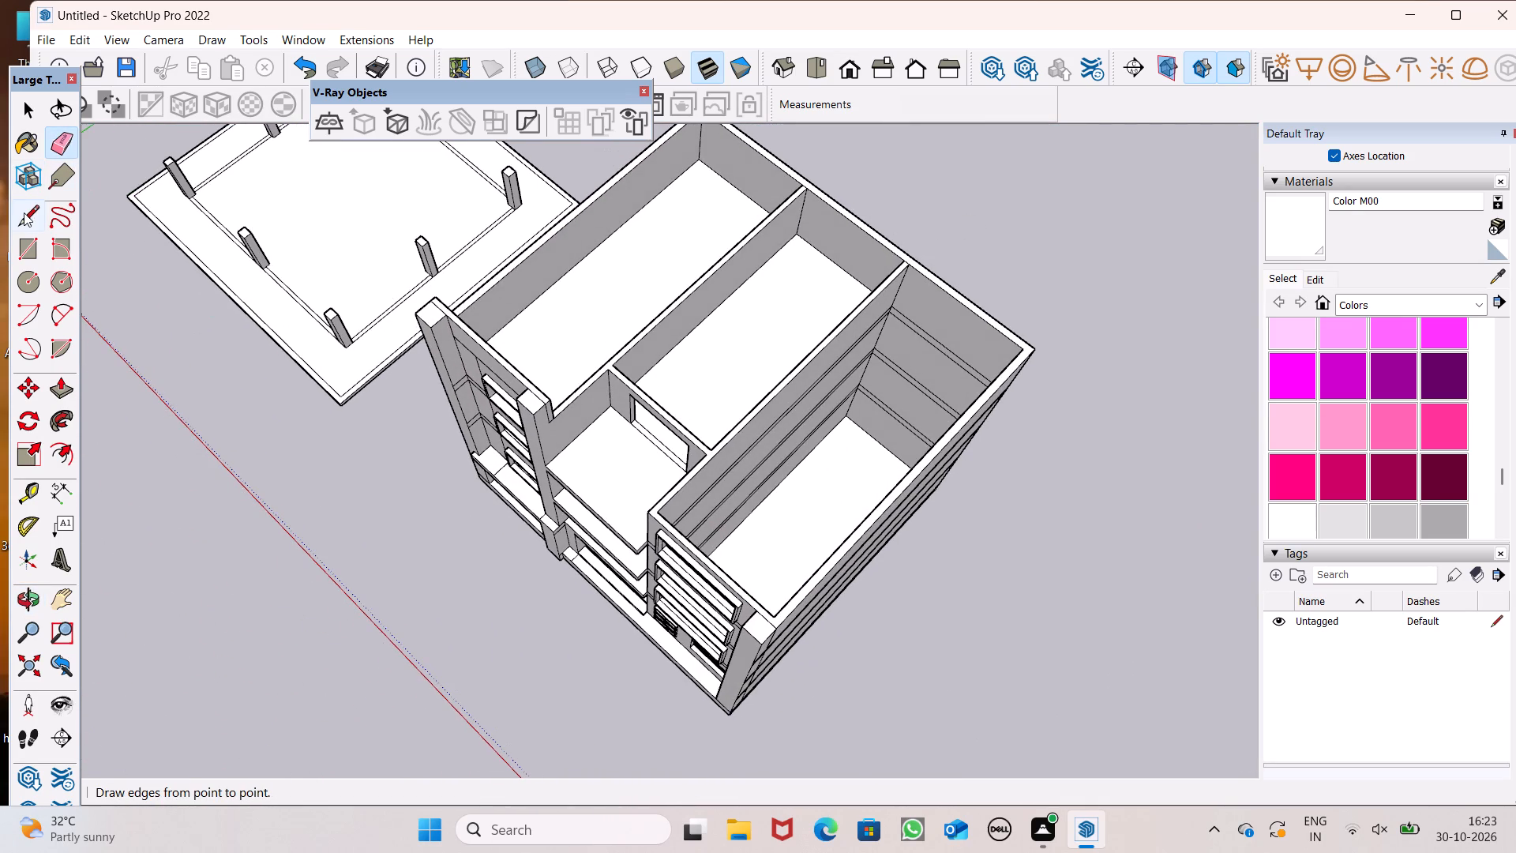
{"action": "left_click_drag", "start_coordinate": [24, 212], "coordinate": [71, 220]}
{"action": "scroll", "coordinate": [719, 305], "scroll_direction": "down", "scroll_amount": 5}
{"action": "middle_click_drag", "start_coordinate": [745, 427], "coordinate": [607, 384]}
{"action": "scroll", "coordinate": [726, 444], "scroll_direction": "up", "scroll_amount": 7}
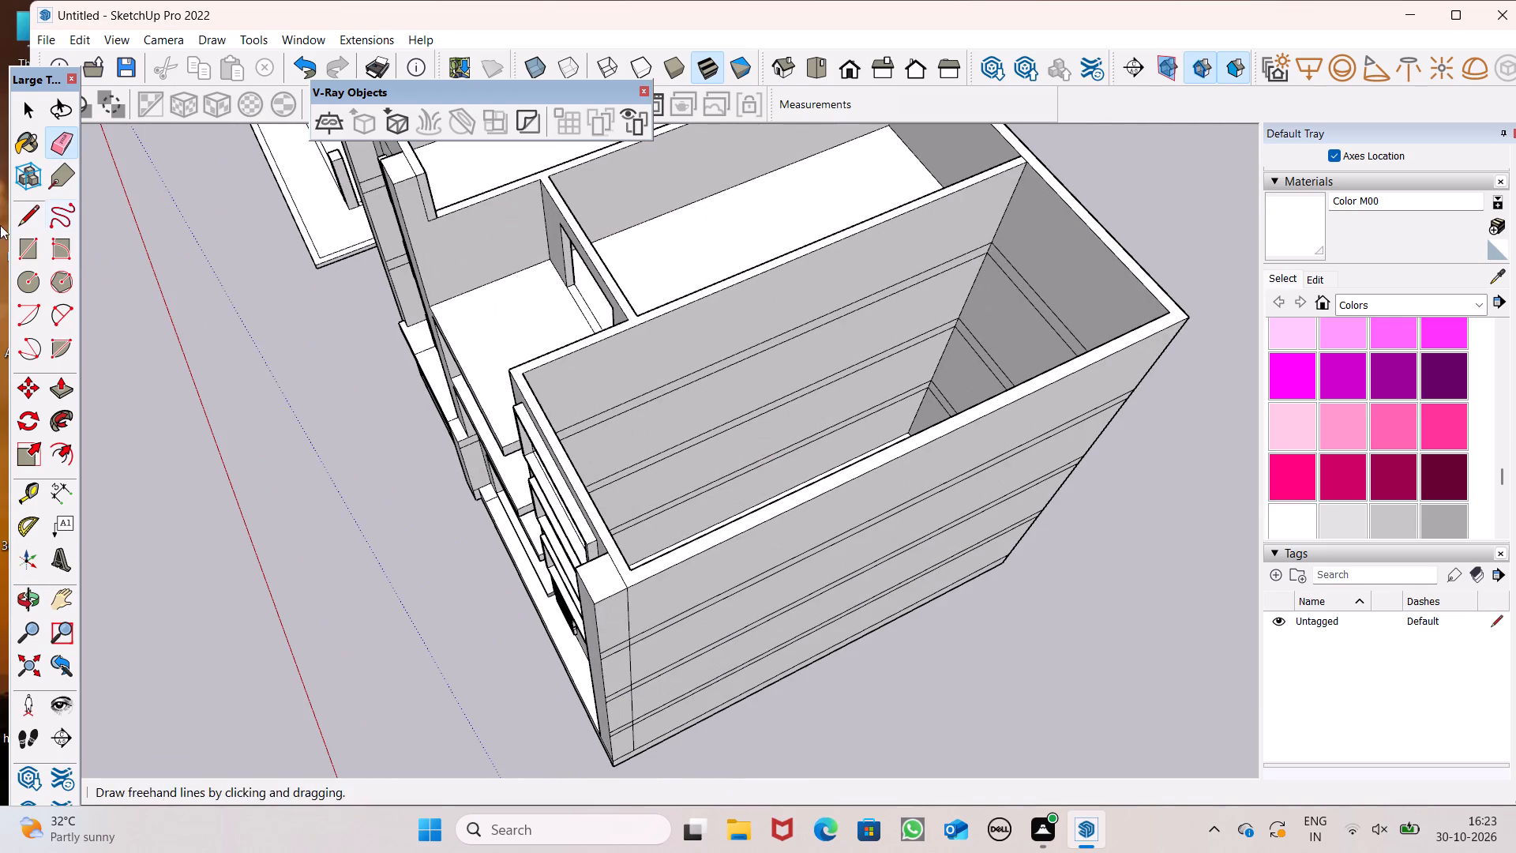
{"action": "left_click", "coordinate": [22, 214]}
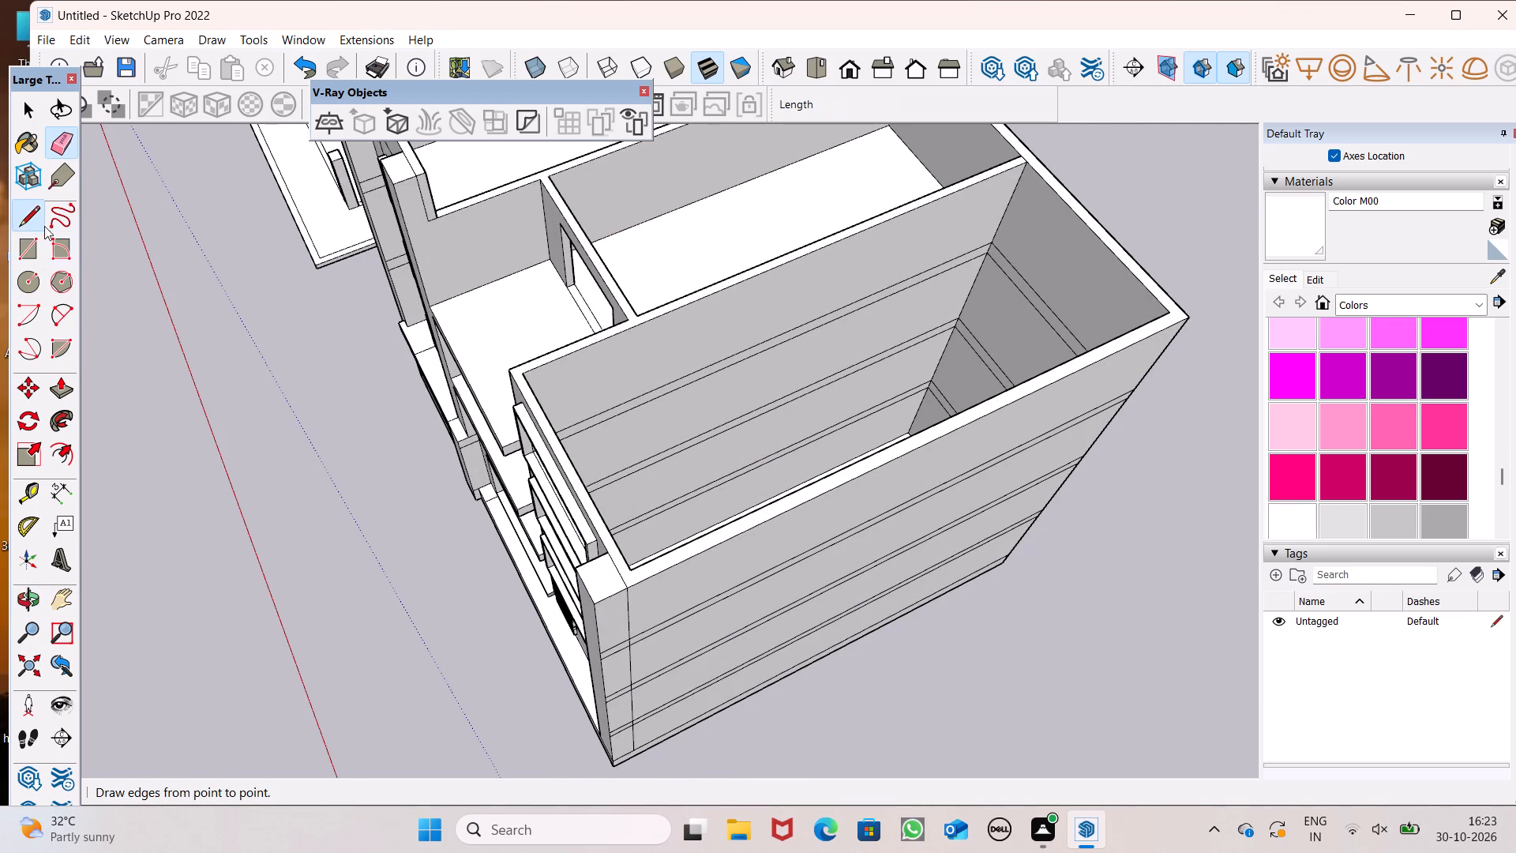
{"action": "scroll", "coordinate": [277, 379], "scroll_direction": "down", "scroll_amount": 2}
{"action": "middle_click_drag", "start_coordinate": [636, 474], "coordinate": [572, 562]}
{"action": "scroll", "coordinate": [566, 532], "scroll_direction": "up", "scroll_amount": 7}
{"action": "scroll", "coordinate": [467, 447], "scroll_direction": "up", "scroll_amount": 5}
{"action": "middle_click_drag", "start_coordinate": [579, 510], "coordinate": [437, 509]}
{"action": "scroll", "coordinate": [408, 427], "scroll_direction": "up", "scroll_amount": 5}
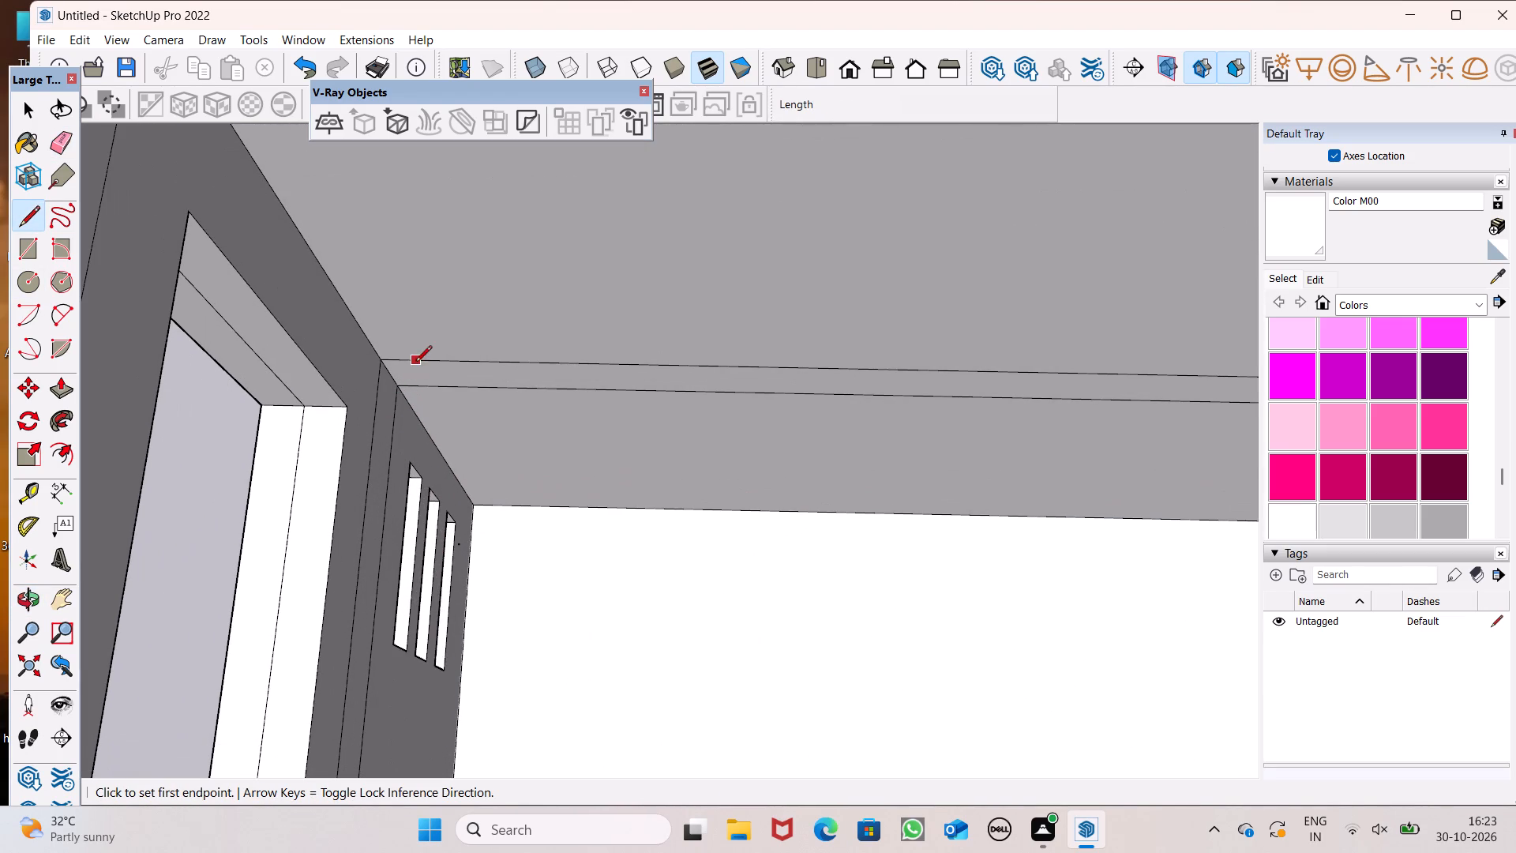
{"action": "left_click", "coordinate": [415, 362]}
{"action": "left_click", "coordinate": [454, 363]}
{"action": "scroll", "coordinate": [437, 391], "scroll_direction": "down", "scroll_amount": 13}
{"action": "middle_click_drag", "start_coordinate": [486, 503], "coordinate": [519, 513]}
{"action": "key", "text": "space"}
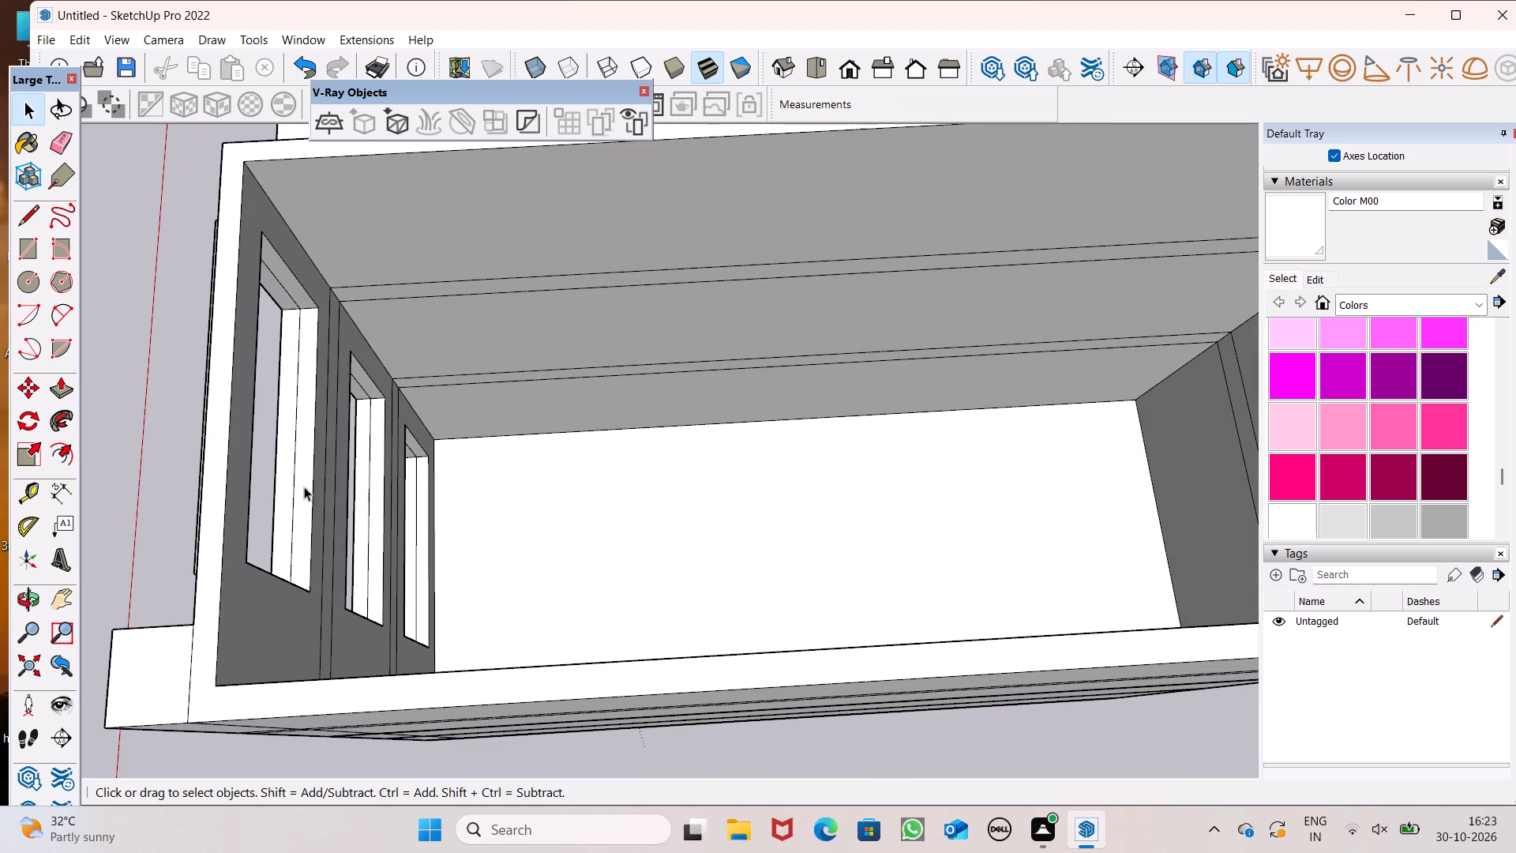
Extrude the floor face above the ground storey of the large-window bay by 6".
{"action": "left_click", "coordinate": [55, 385]}
{"action": "left_click", "coordinate": [704, 513]}
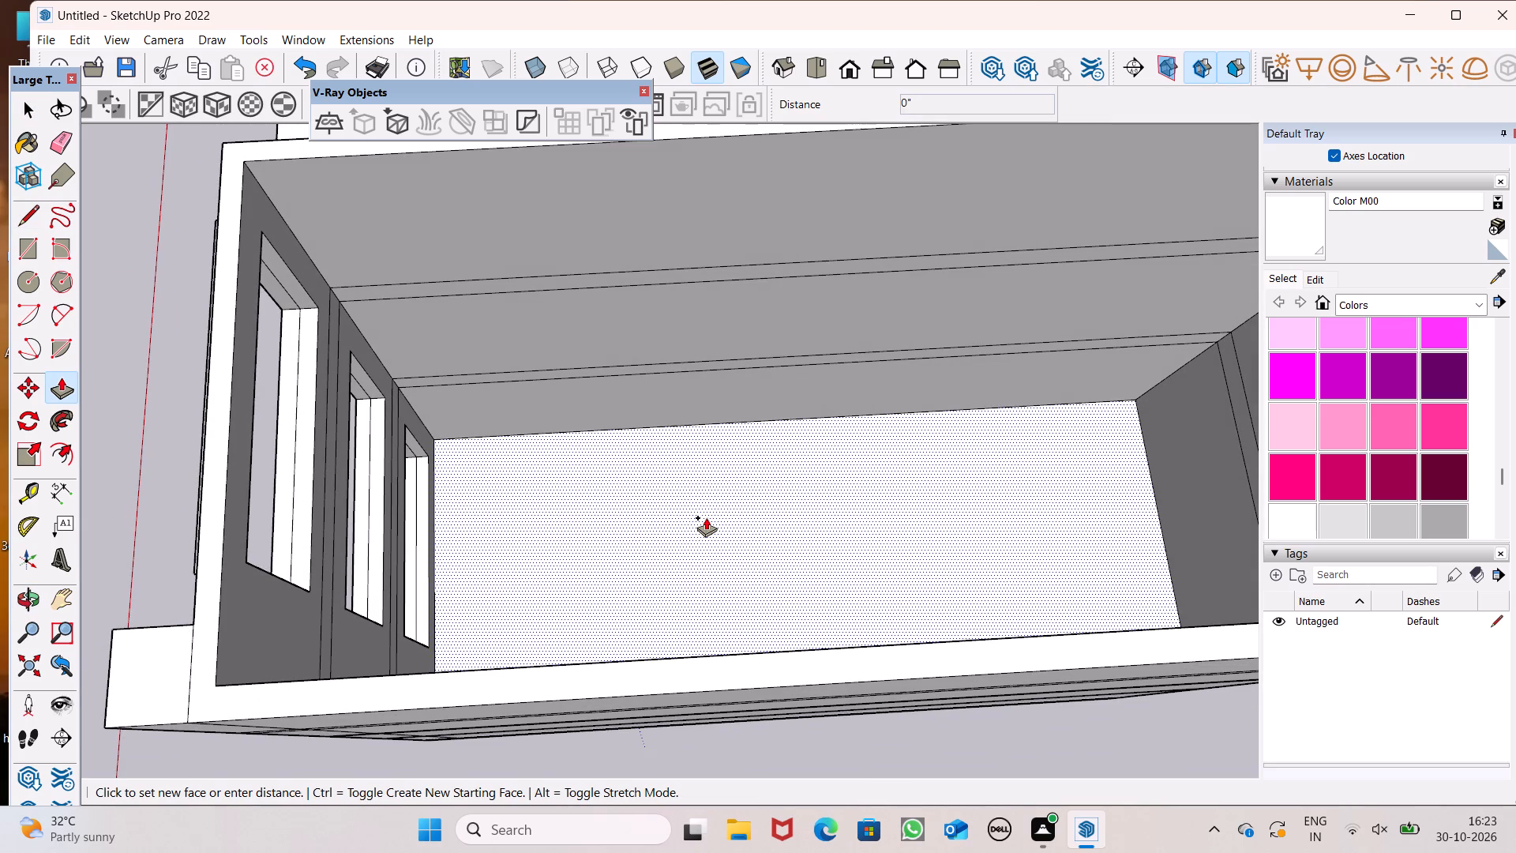
{"action": "type", "text": "6\""}
{"action": "key", "text": "Return"}
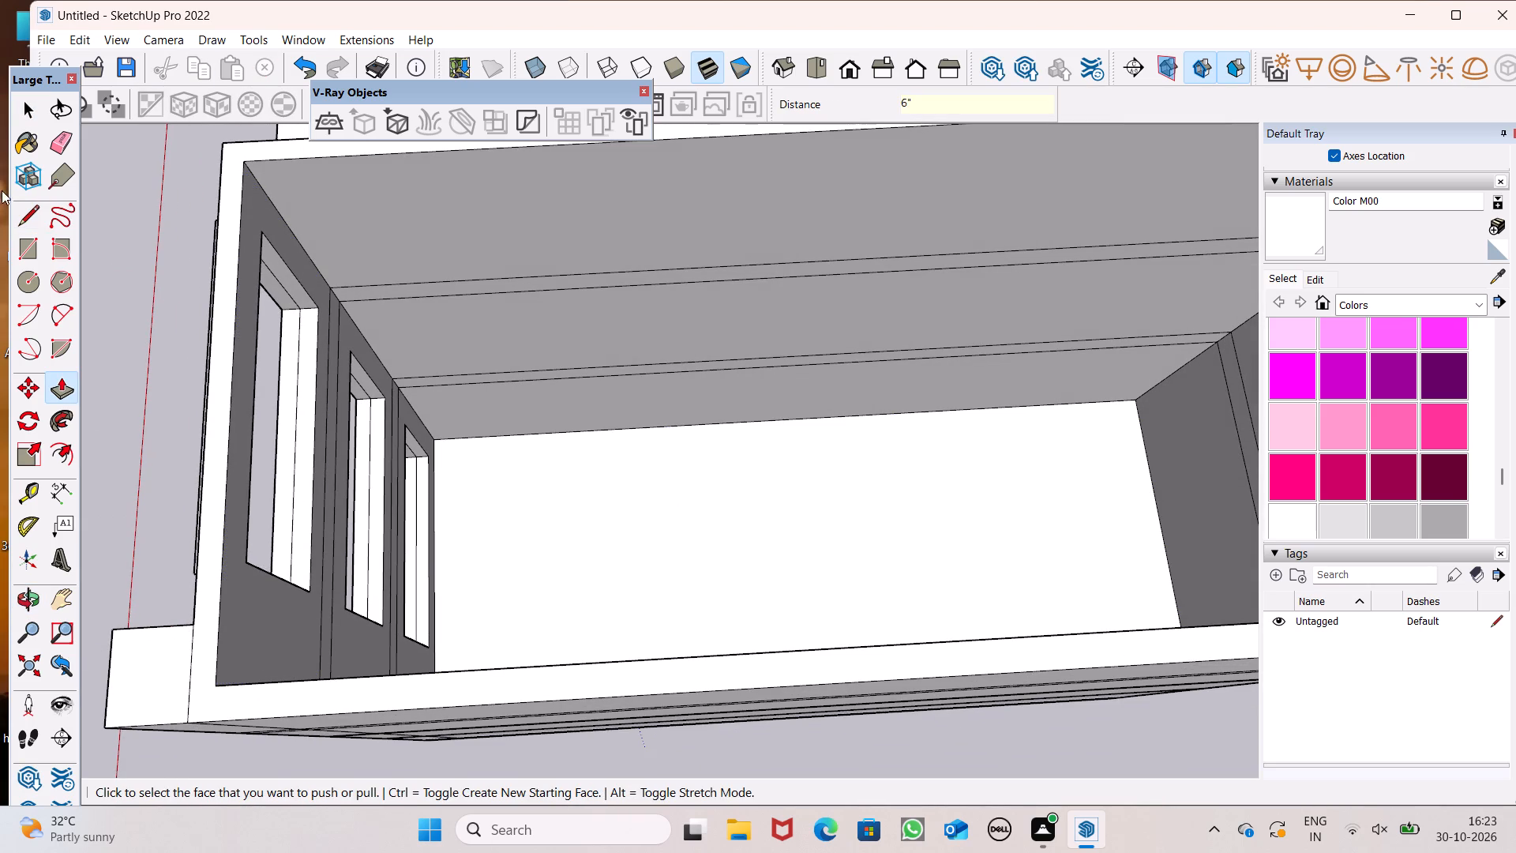
Close the floor face above the large-window bay's second storey with a short line on the slab line, and extrude it 6".
{"action": "left_click", "coordinate": [17, 212]}
{"action": "left_click", "coordinate": [431, 373]}
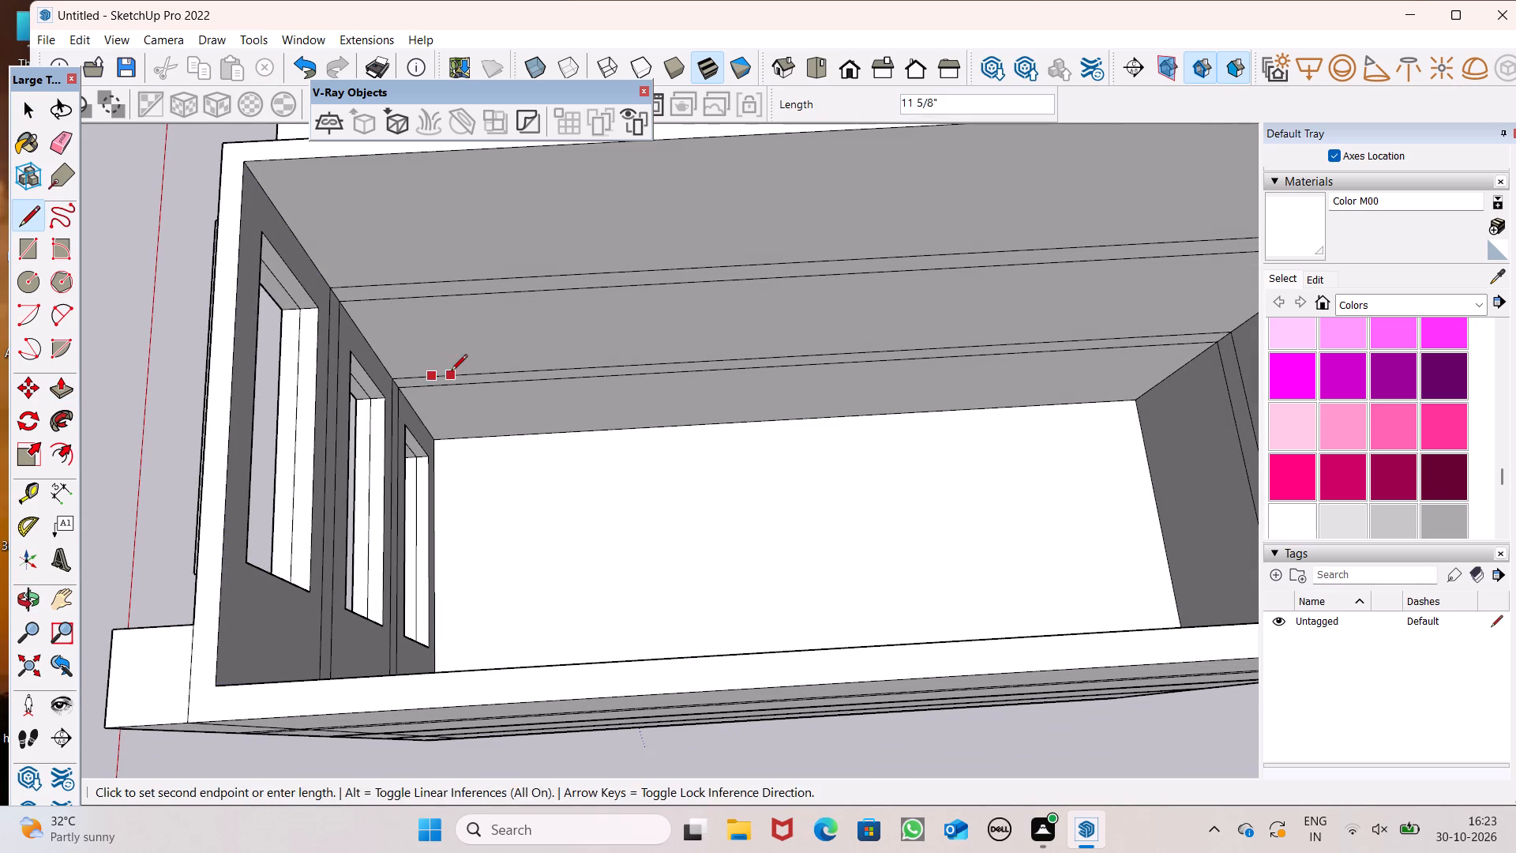
{"action": "left_click", "coordinate": [452, 370]}
{"action": "key", "text": "space"}
{"action": "left_click_drag", "start_coordinate": [65, 378], "coordinate": [76, 385]}
{"action": "left_click_drag", "start_coordinate": [526, 445], "coordinate": [523, 456]}
{"action": "type", "text": "6\""}
{"action": "key", "text": "Return"}
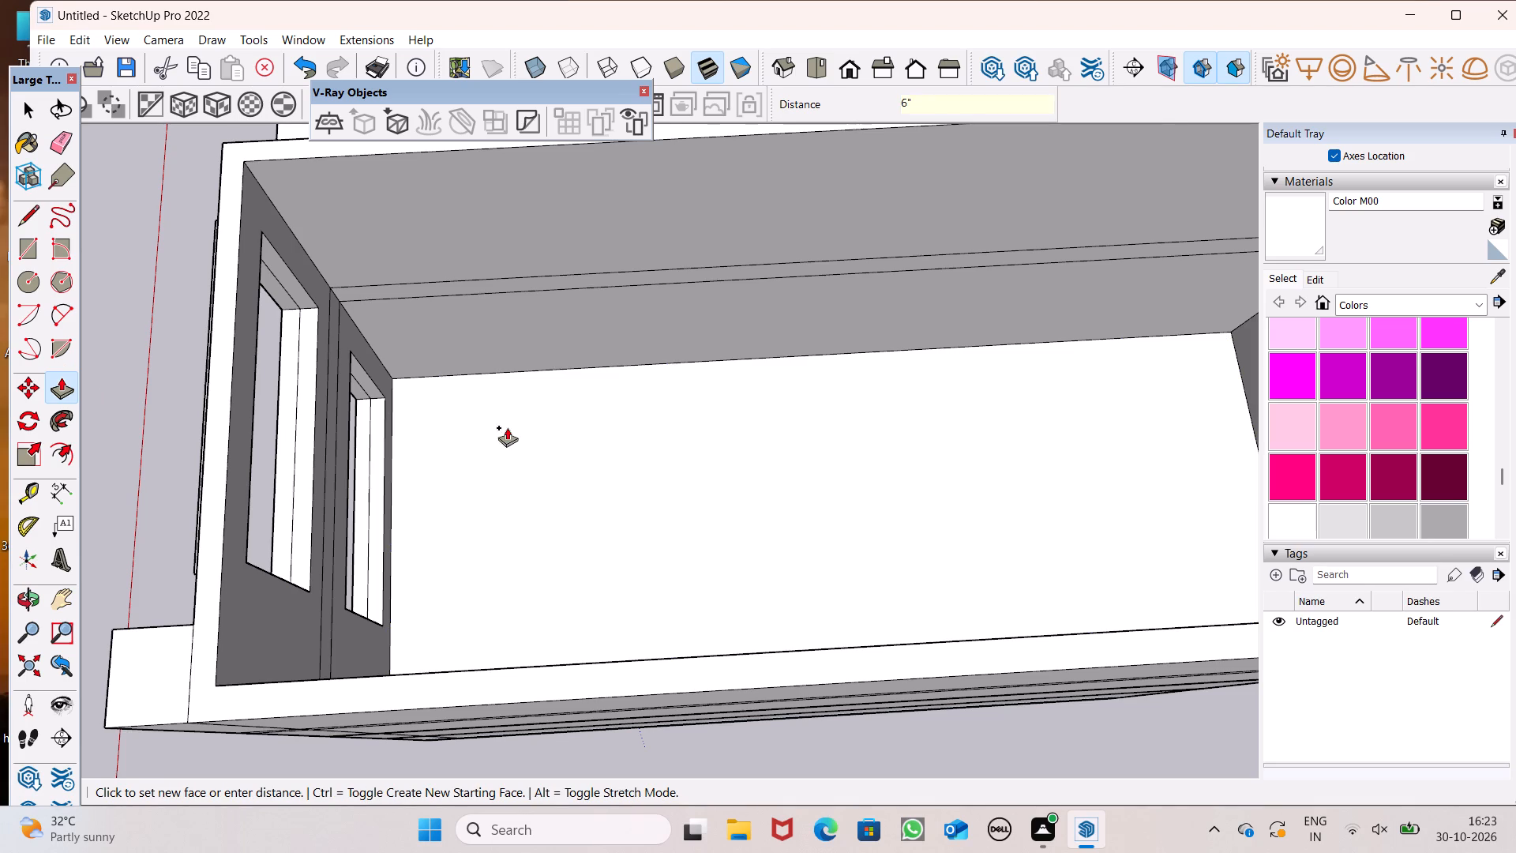
Close the floor face above the large-window bay's third storey with a short line on the slab line, and extrude it 6".
{"action": "scroll", "coordinate": [507, 427], "scroll_direction": "down", "scroll_amount": 5}
{"action": "left_click", "coordinate": [16, 203]}
{"action": "scroll", "coordinate": [340, 297], "scroll_direction": "up", "scroll_amount": 5}
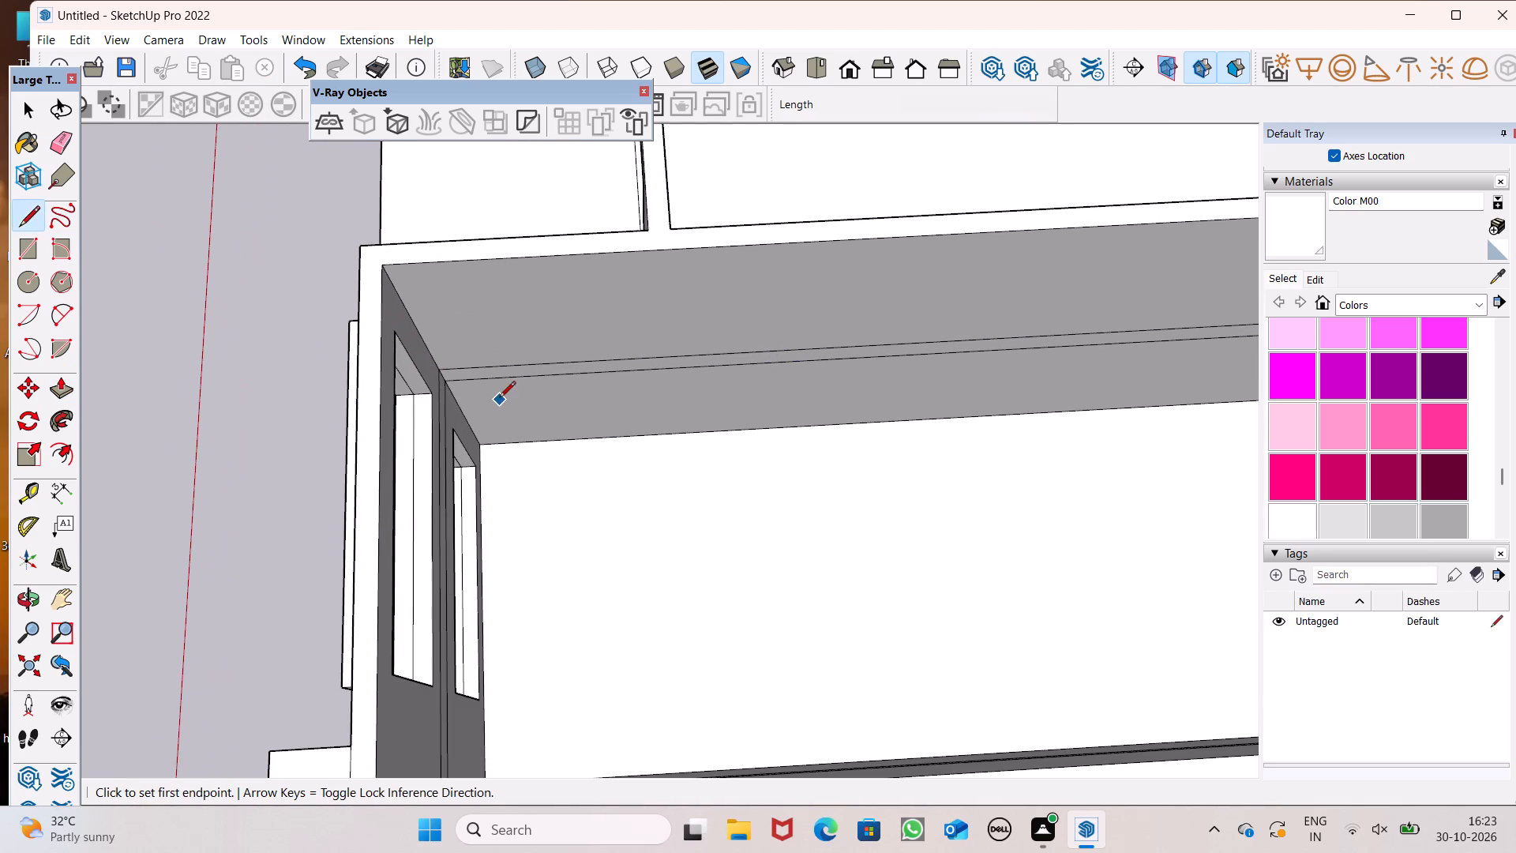
{"action": "left_click", "coordinate": [482, 369]}
{"action": "left_click", "coordinate": [521, 366]}
{"action": "key", "text": "space"}
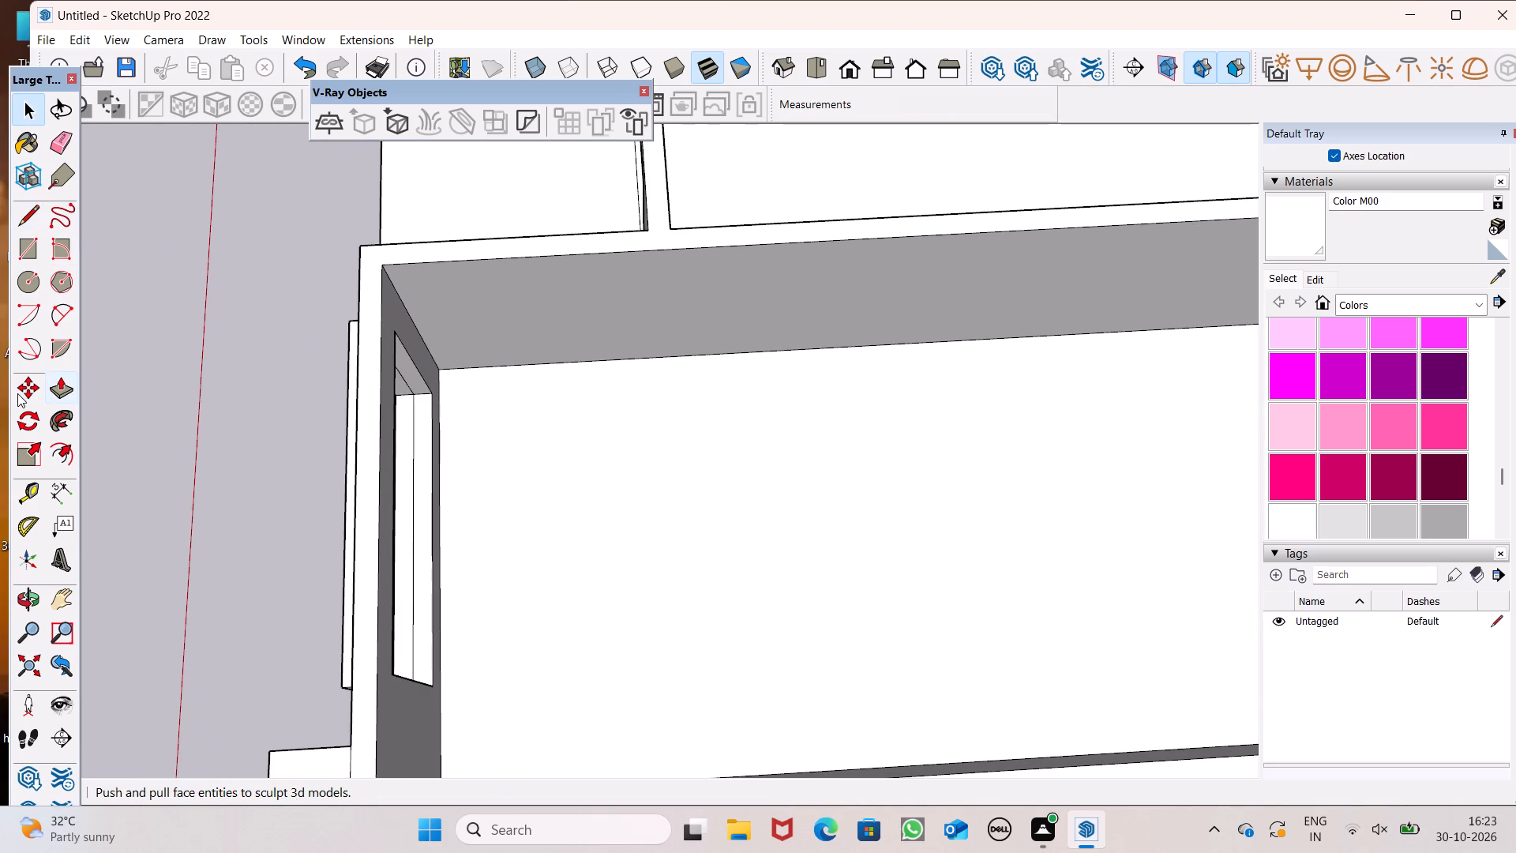
{"action": "left_click", "coordinate": [51, 385]}
{"action": "left_click_drag", "start_coordinate": [662, 491], "coordinate": [661, 517]}
{"action": "type", "text": "6\""}
{"action": "key", "text": "Return"}
Inspect the large-window bay's floors through the front windows and from above, along with the open roof level.
{"action": "scroll", "coordinate": [645, 495], "scroll_direction": "down", "scroll_amount": 5}
{"action": "middle_click_drag", "start_coordinate": [648, 512], "coordinate": [937, 265]}
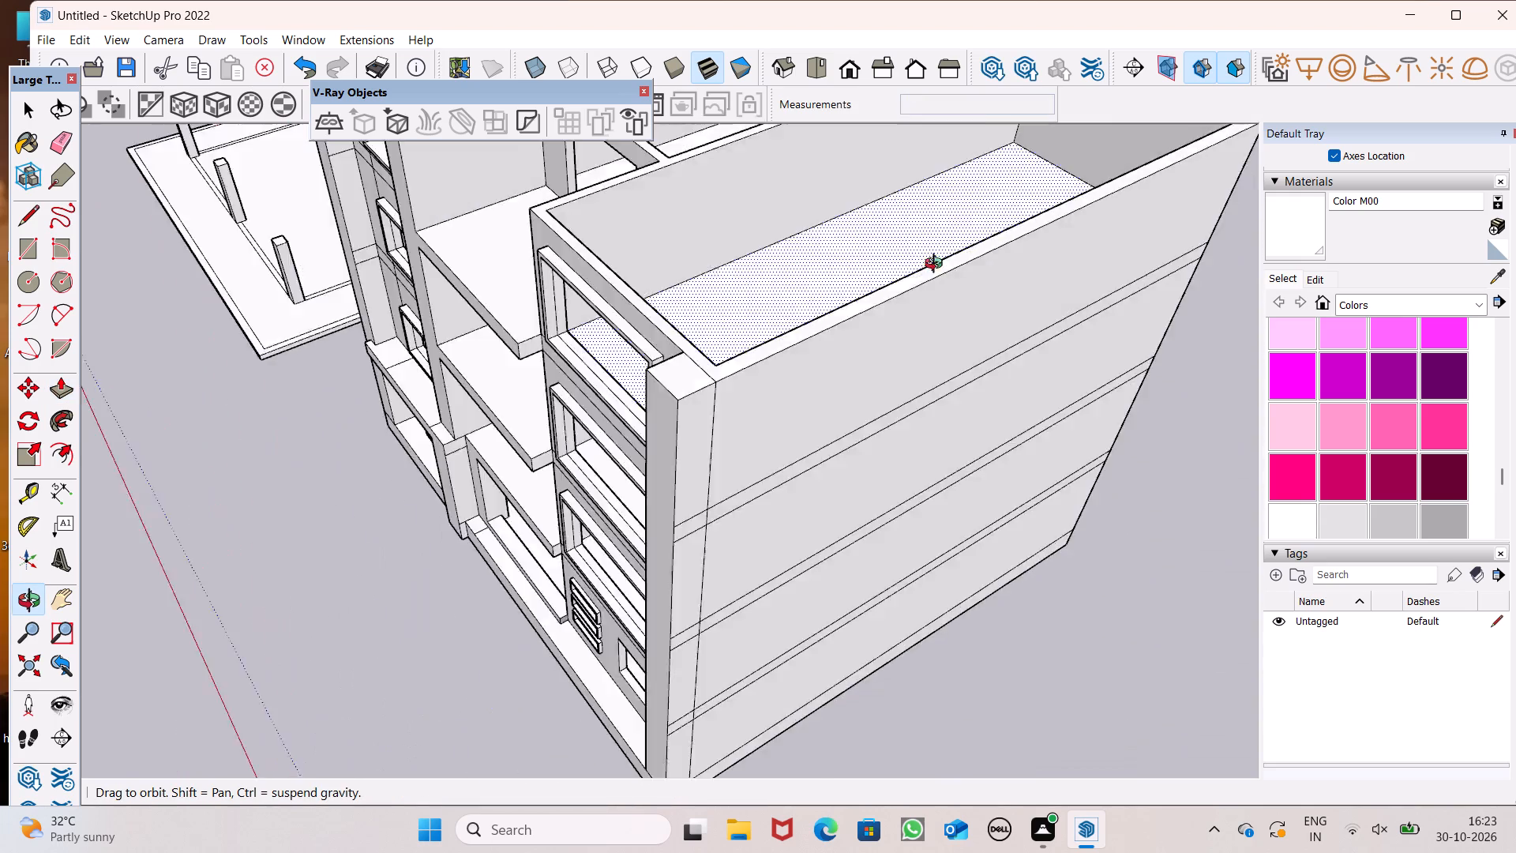
{"action": "middle_click_drag", "start_coordinate": [937, 265], "coordinate": [1094, 126]}
{"action": "key", "text": "space"}
{"action": "middle_click_drag", "start_coordinate": [807, 464], "coordinate": [929, 426]}
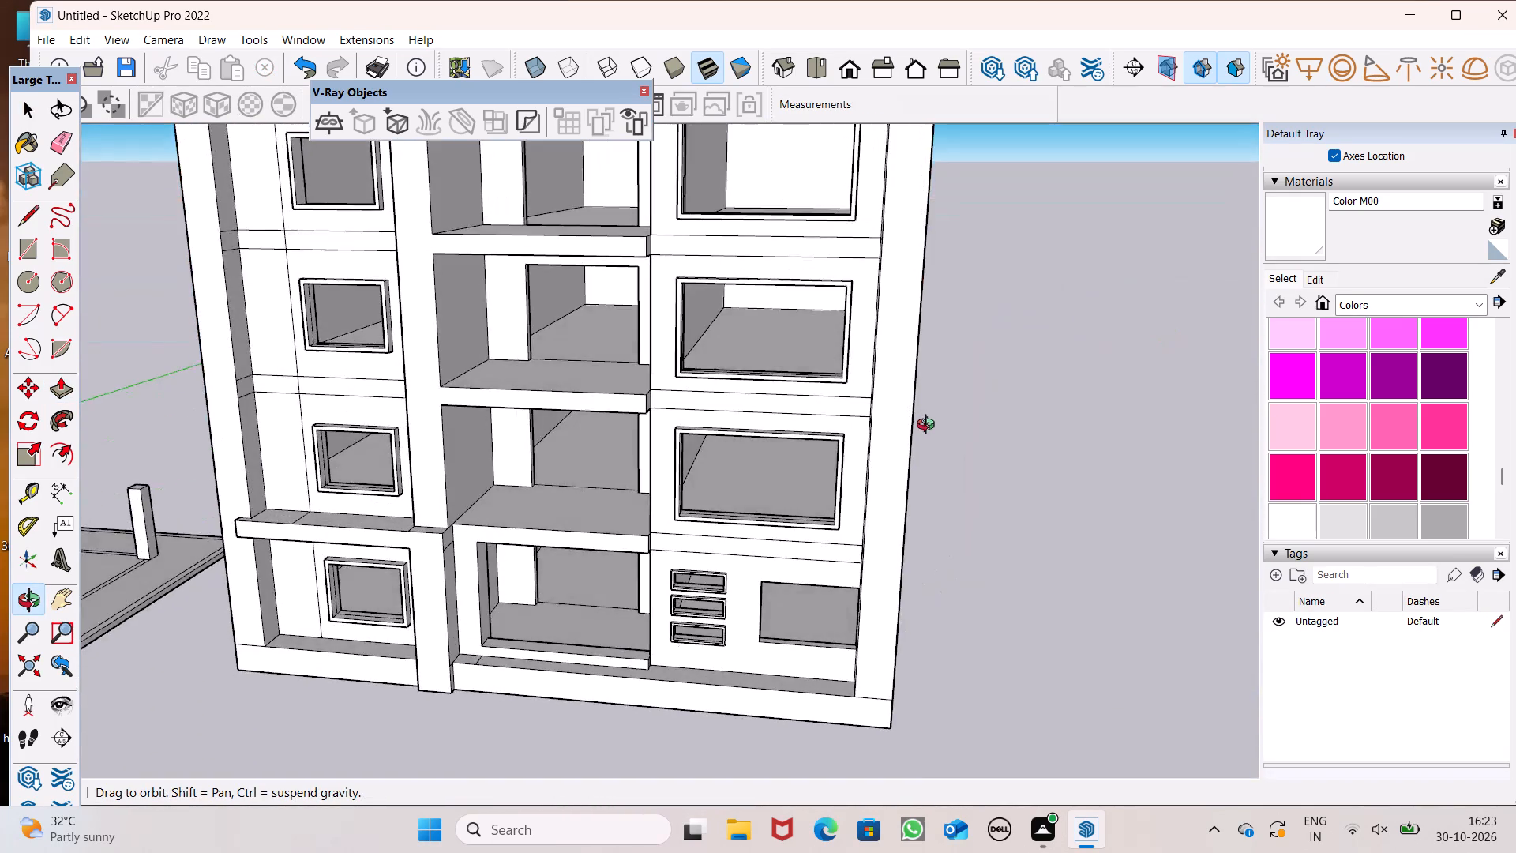
{"action": "middle_click_drag", "start_coordinate": [929, 426], "coordinate": [621, 706]}
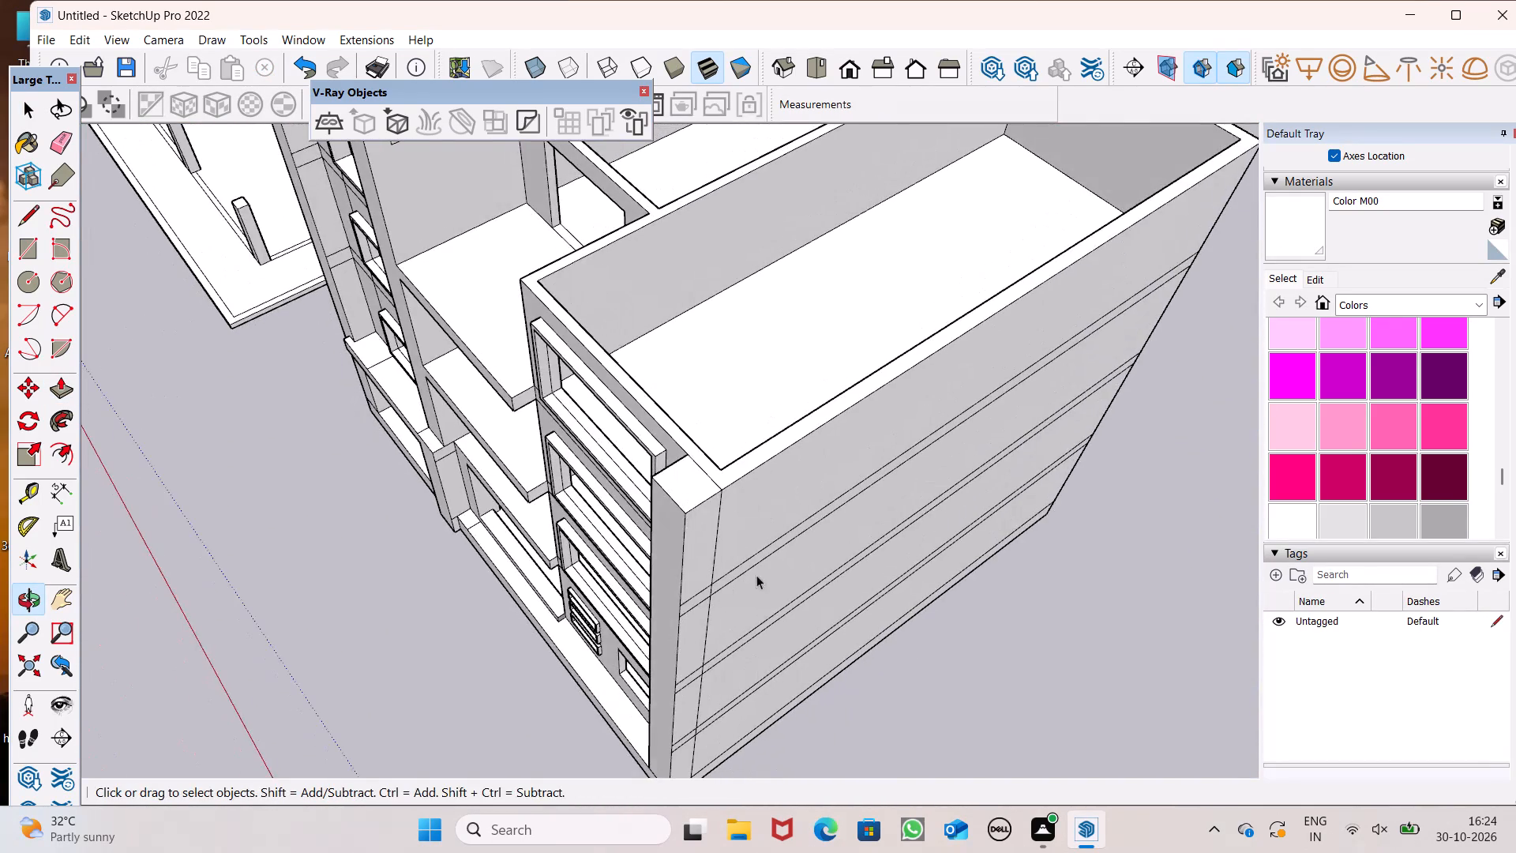
{"action": "scroll", "coordinate": [761, 607], "scroll_direction": "down", "scroll_amount": 2}
{"action": "middle_click_drag", "start_coordinate": [826, 575], "coordinate": [581, 637]}
{"action": "scroll", "coordinate": [557, 584], "scroll_direction": "down", "scroll_amount": 3}
{"action": "middle_click_drag", "start_coordinate": [738, 523], "coordinate": [709, 365]}
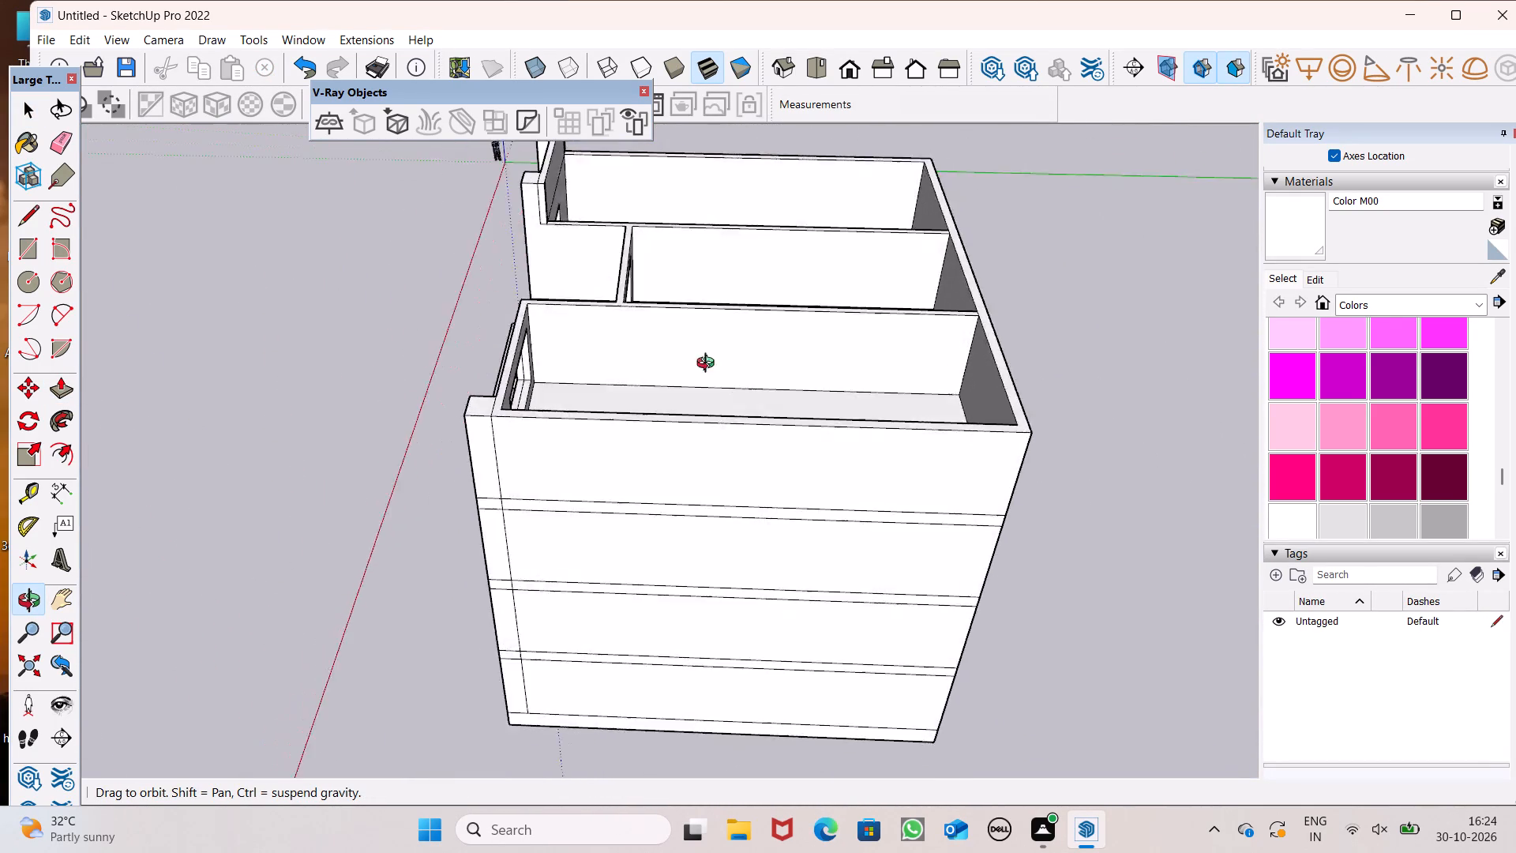
{"action": "middle_click_drag", "start_coordinate": [709, 365], "coordinate": [700, 495]}
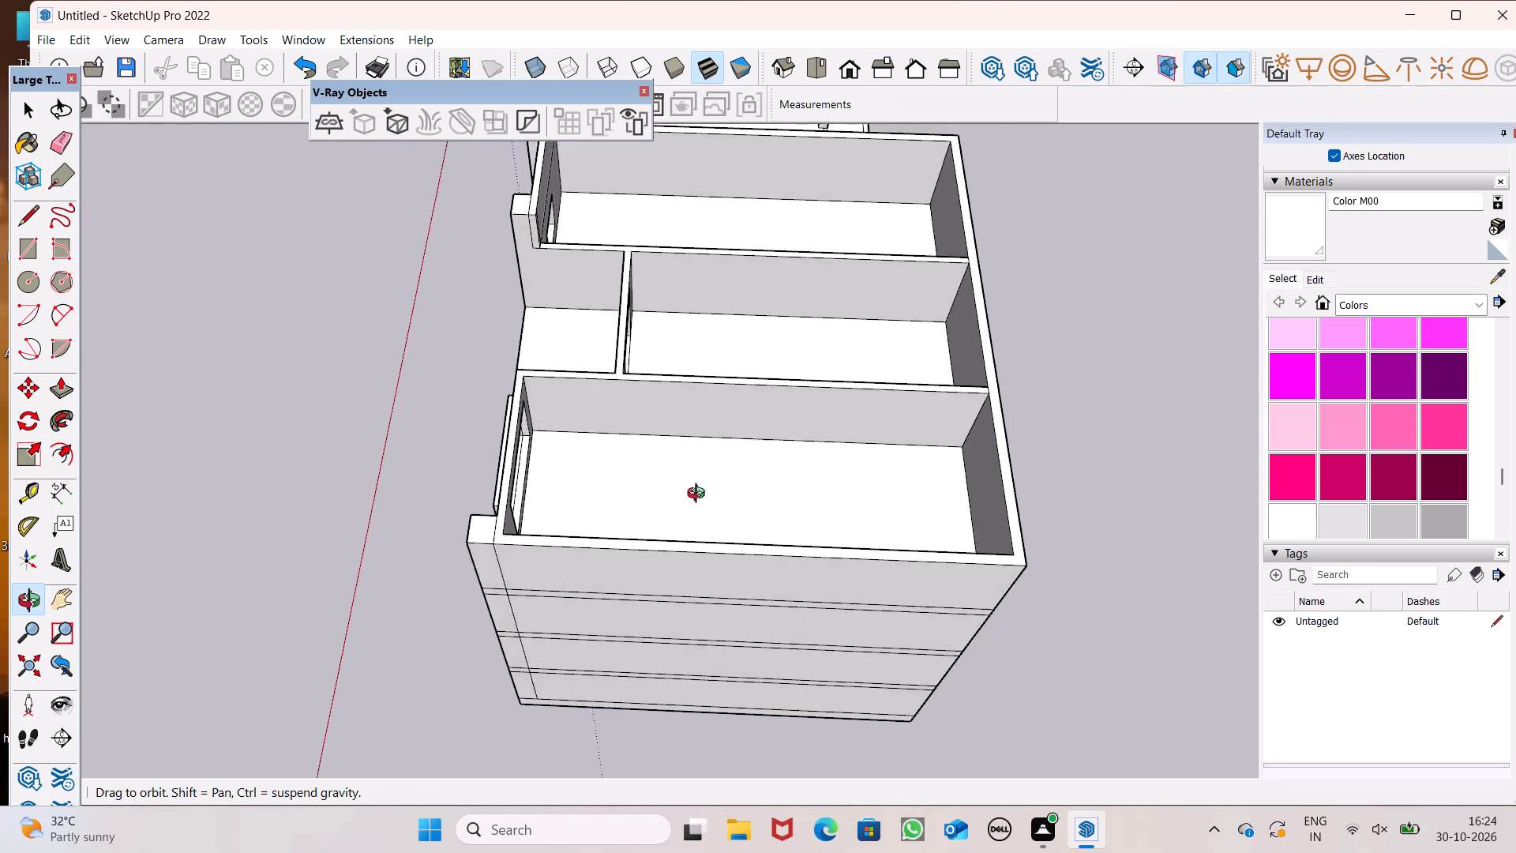
{"action": "middle_click_drag", "start_coordinate": [700, 495], "coordinate": [713, 472]}
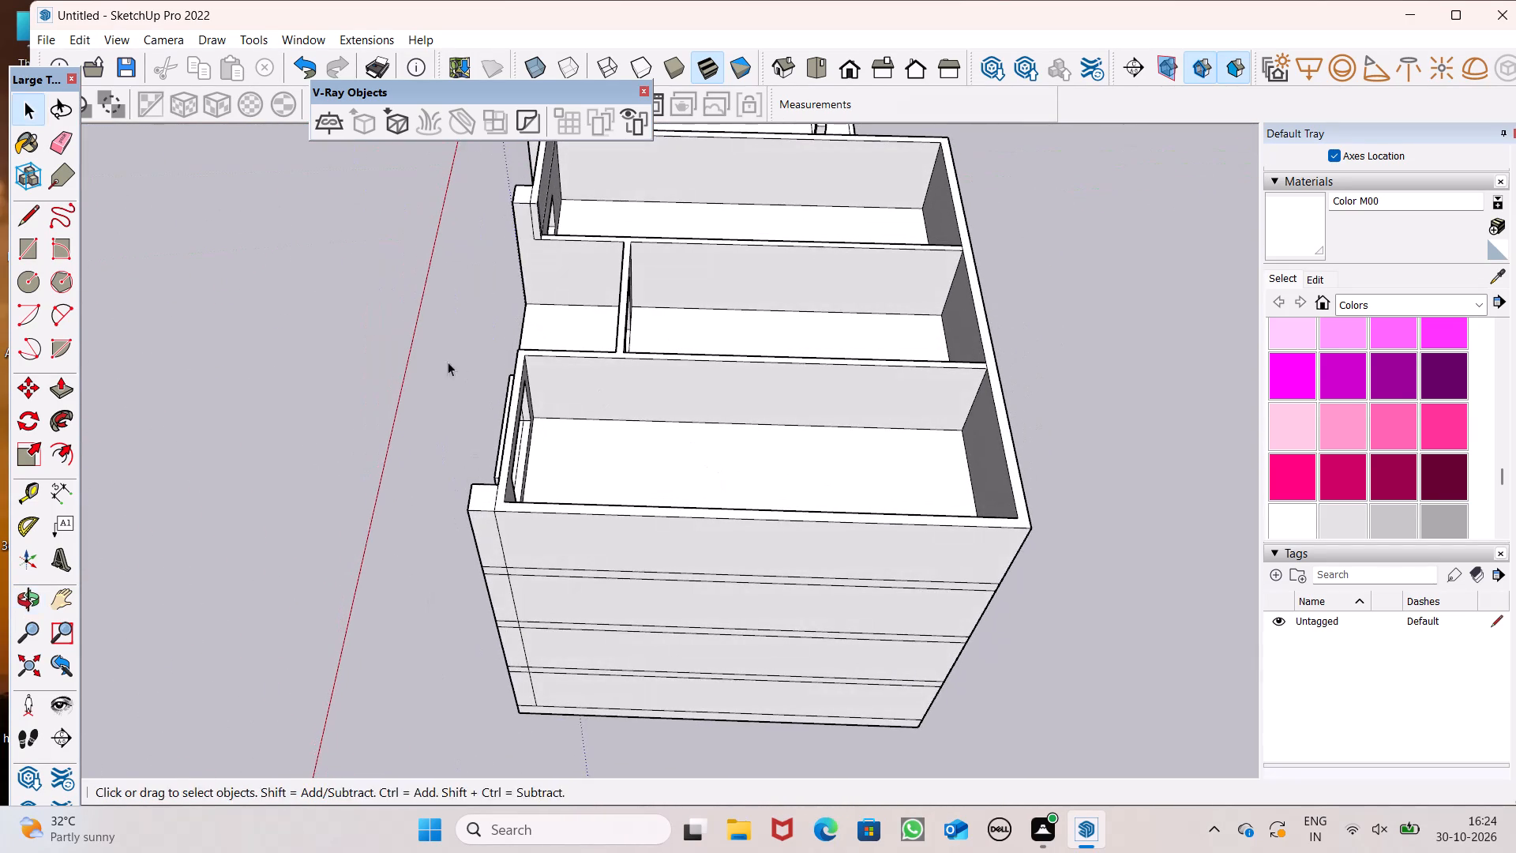
Draw a short line on the inner top edge of the large-window bay's wall, closing its open top with a roof face.
{"action": "left_click", "coordinate": [21, 231]}
{"action": "scroll", "coordinate": [568, 408], "scroll_direction": "up", "scroll_amount": 6}
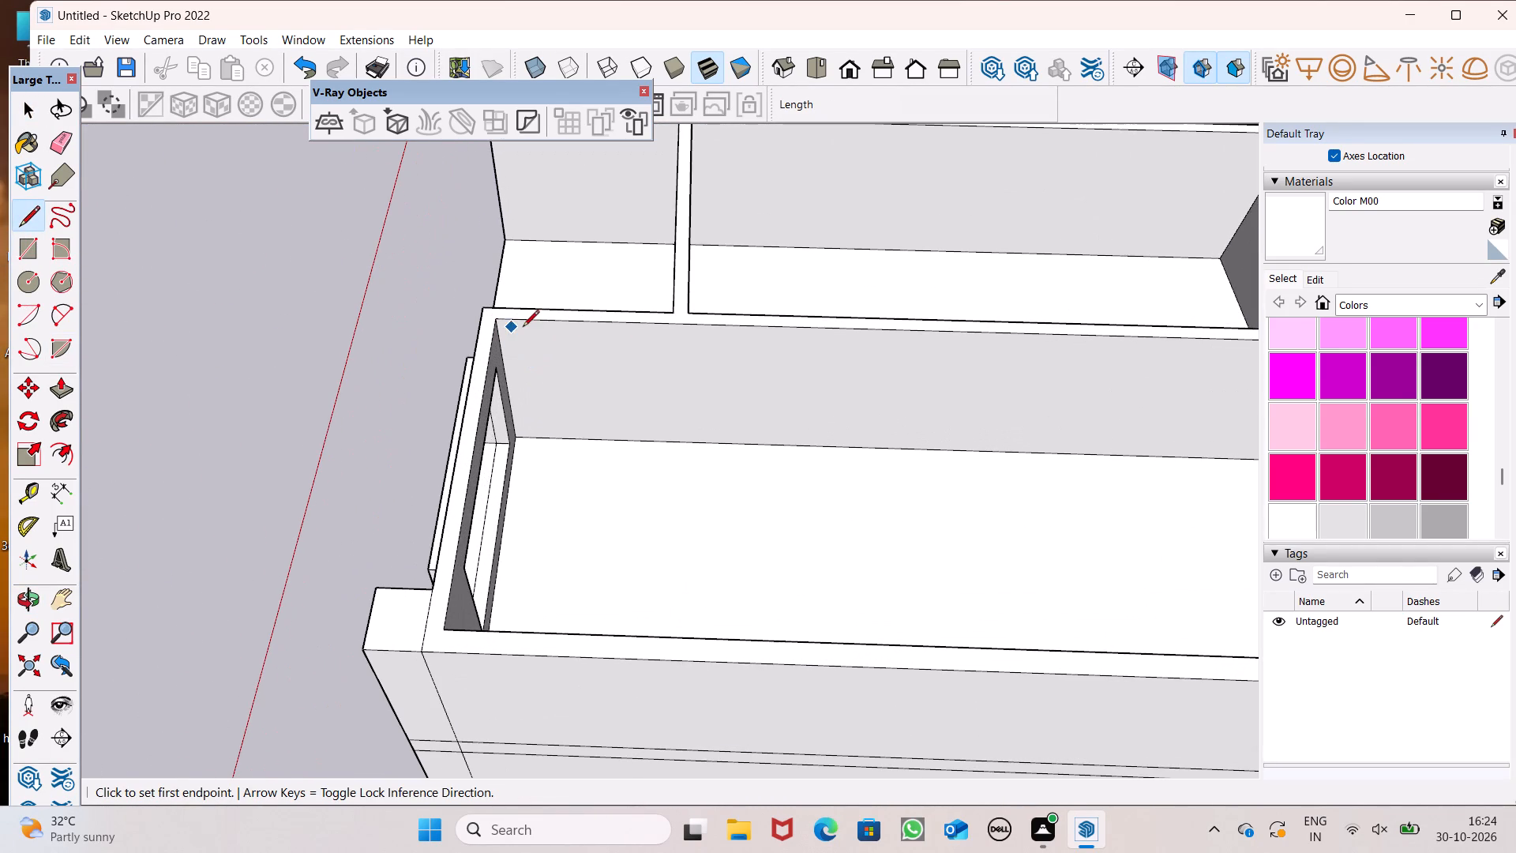
{"action": "left_click", "coordinate": [506, 322]}
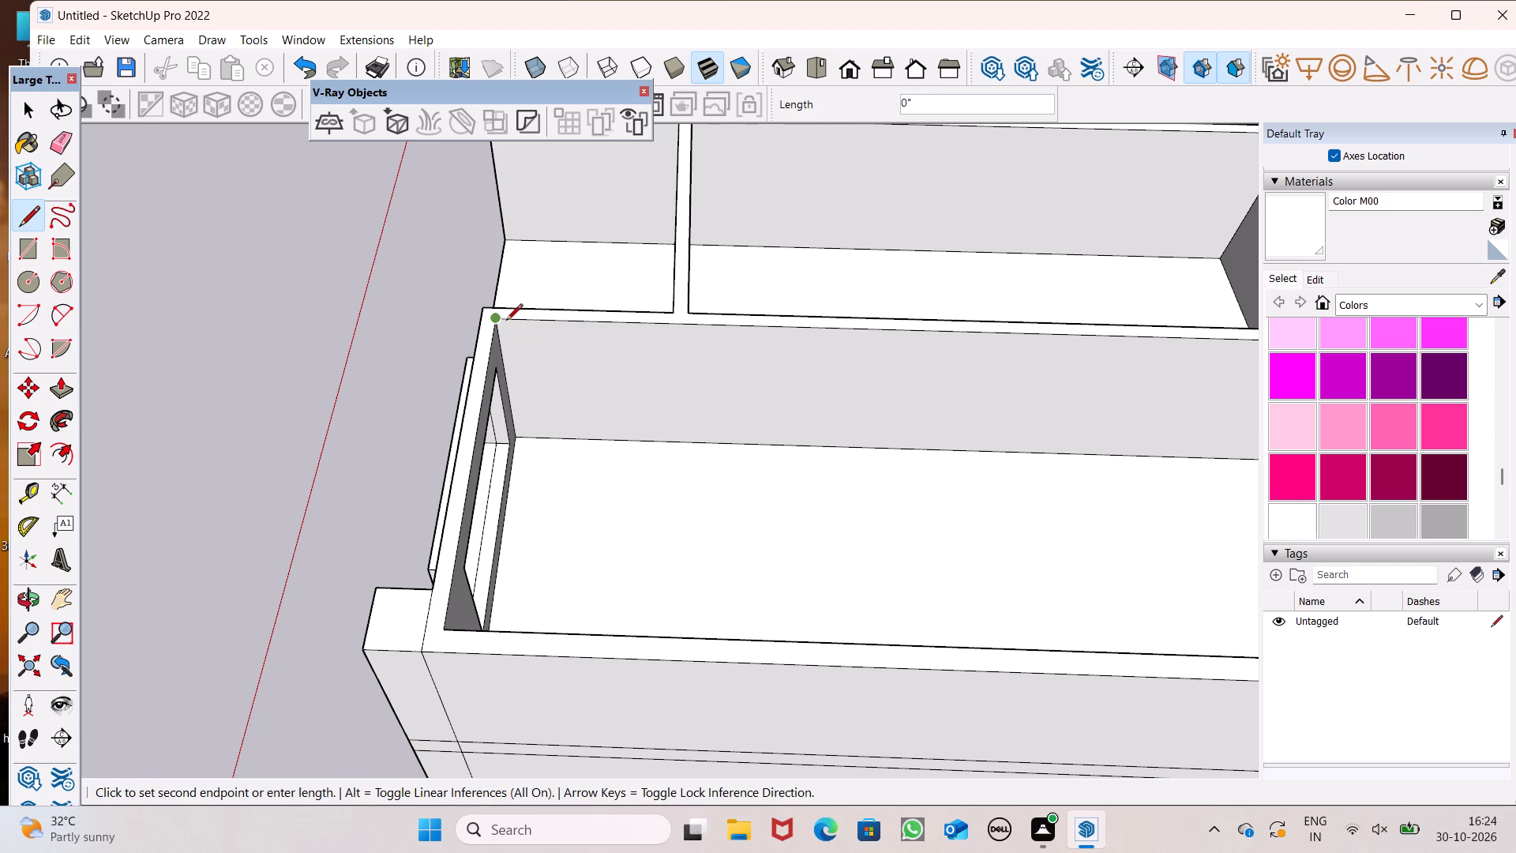
{"action": "left_click", "coordinate": [508, 321]}
{"action": "key", "text": "space"}
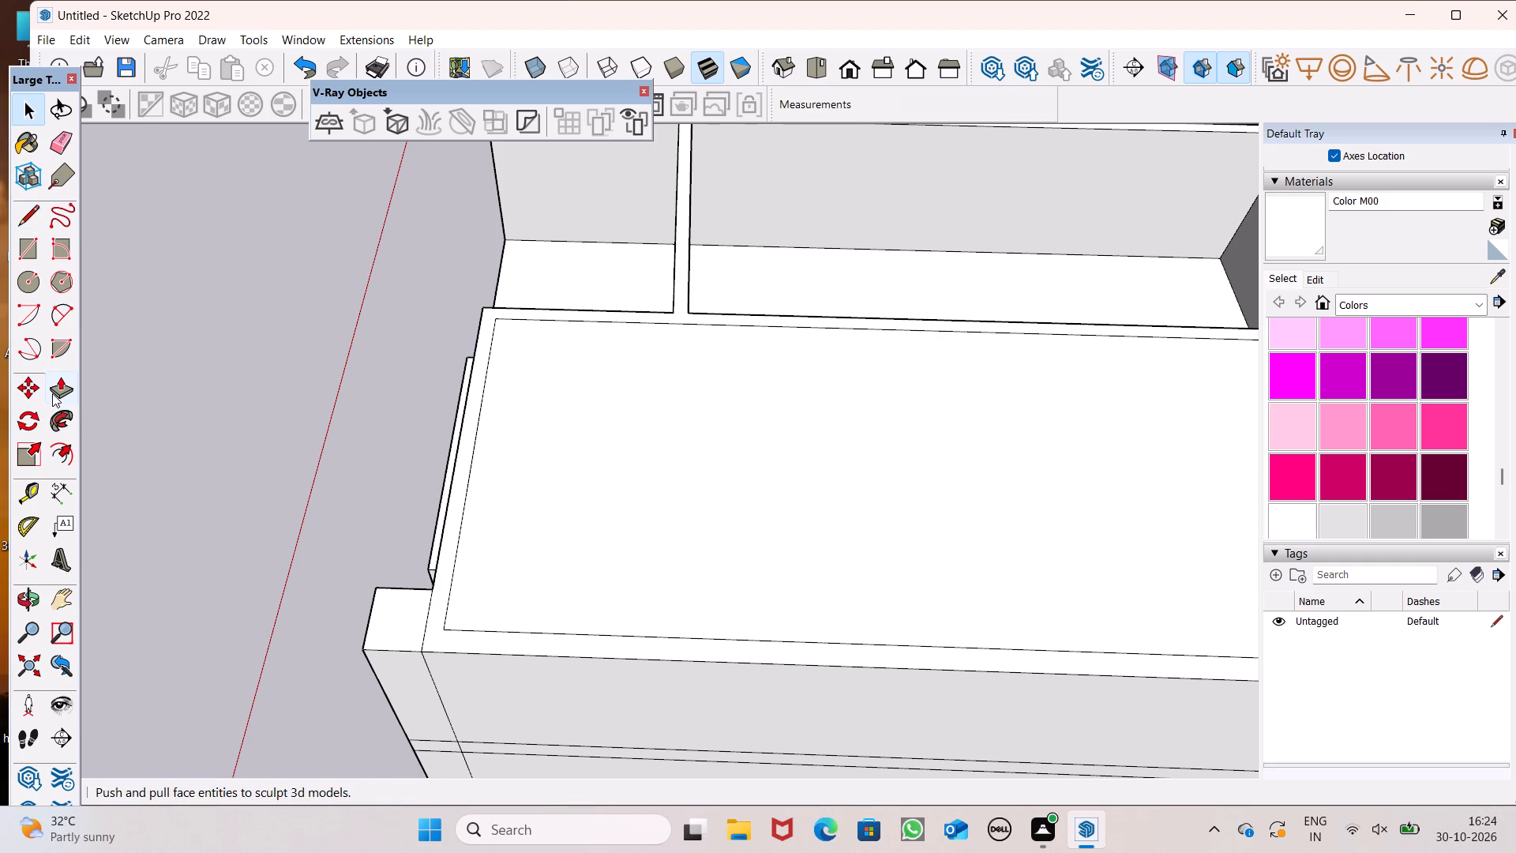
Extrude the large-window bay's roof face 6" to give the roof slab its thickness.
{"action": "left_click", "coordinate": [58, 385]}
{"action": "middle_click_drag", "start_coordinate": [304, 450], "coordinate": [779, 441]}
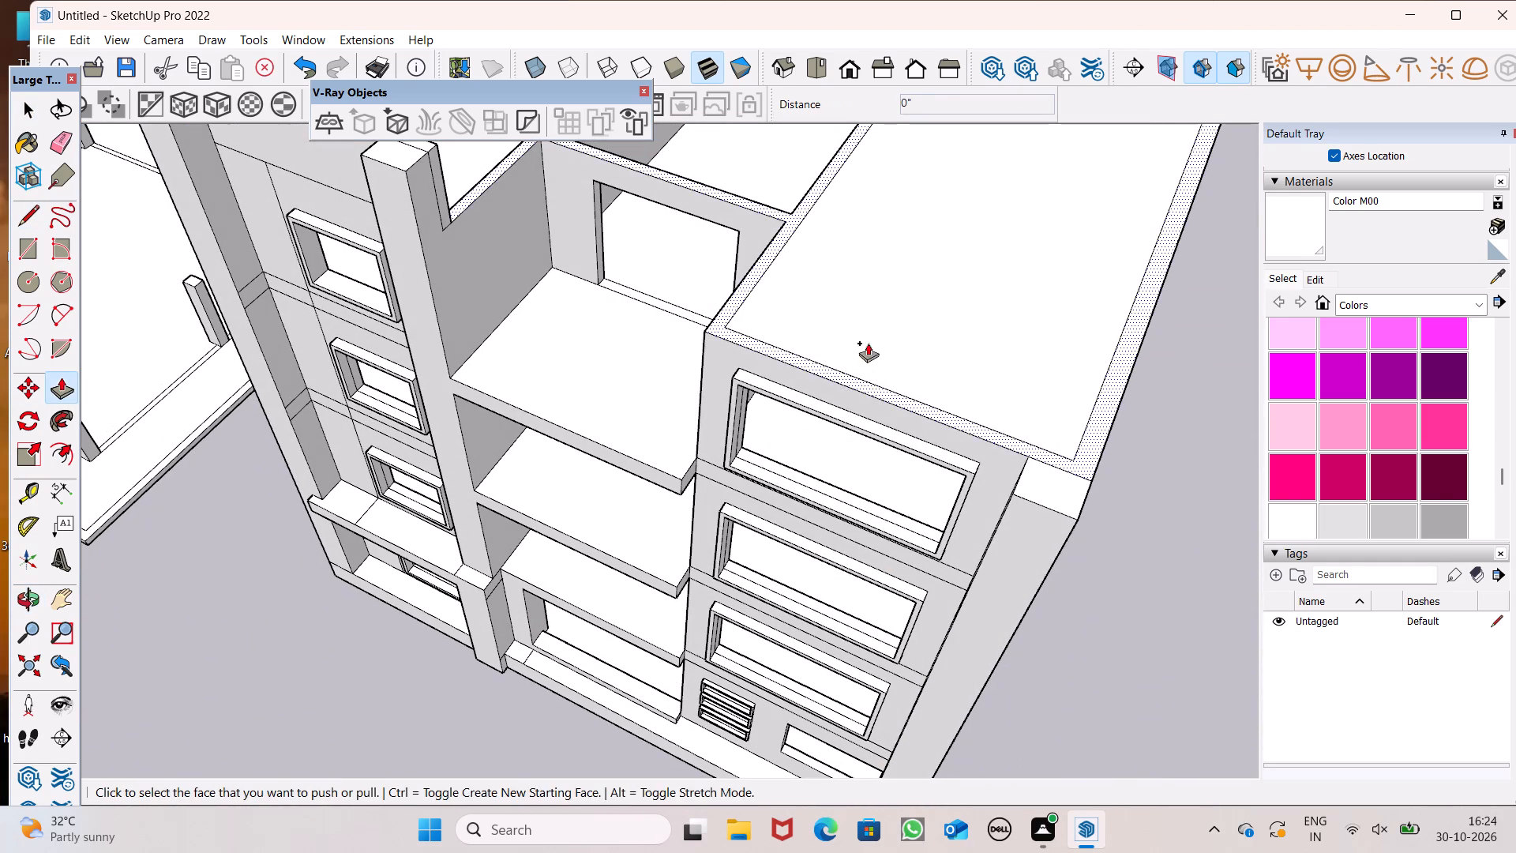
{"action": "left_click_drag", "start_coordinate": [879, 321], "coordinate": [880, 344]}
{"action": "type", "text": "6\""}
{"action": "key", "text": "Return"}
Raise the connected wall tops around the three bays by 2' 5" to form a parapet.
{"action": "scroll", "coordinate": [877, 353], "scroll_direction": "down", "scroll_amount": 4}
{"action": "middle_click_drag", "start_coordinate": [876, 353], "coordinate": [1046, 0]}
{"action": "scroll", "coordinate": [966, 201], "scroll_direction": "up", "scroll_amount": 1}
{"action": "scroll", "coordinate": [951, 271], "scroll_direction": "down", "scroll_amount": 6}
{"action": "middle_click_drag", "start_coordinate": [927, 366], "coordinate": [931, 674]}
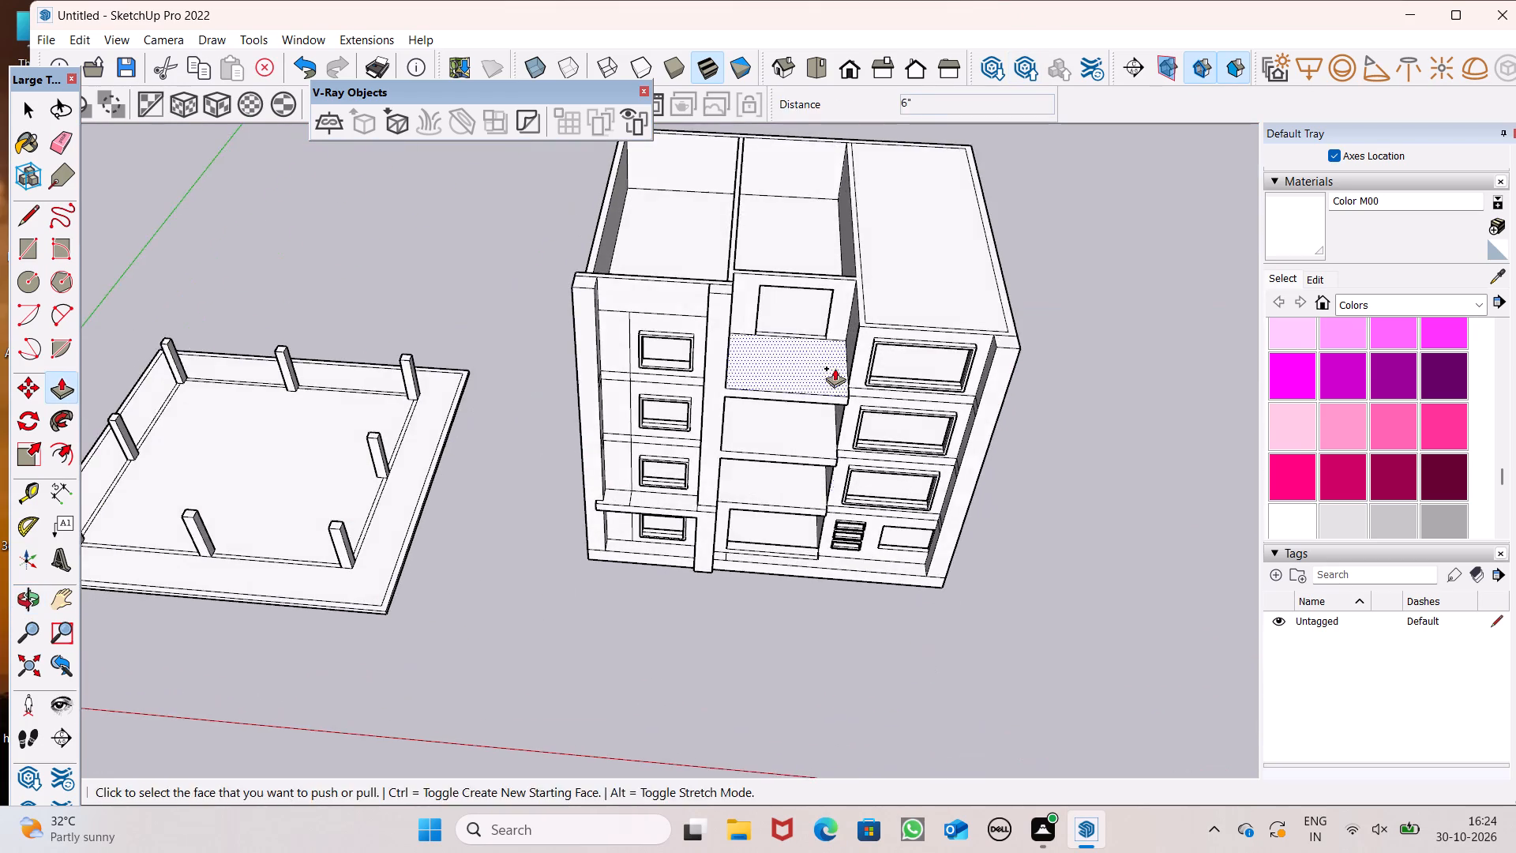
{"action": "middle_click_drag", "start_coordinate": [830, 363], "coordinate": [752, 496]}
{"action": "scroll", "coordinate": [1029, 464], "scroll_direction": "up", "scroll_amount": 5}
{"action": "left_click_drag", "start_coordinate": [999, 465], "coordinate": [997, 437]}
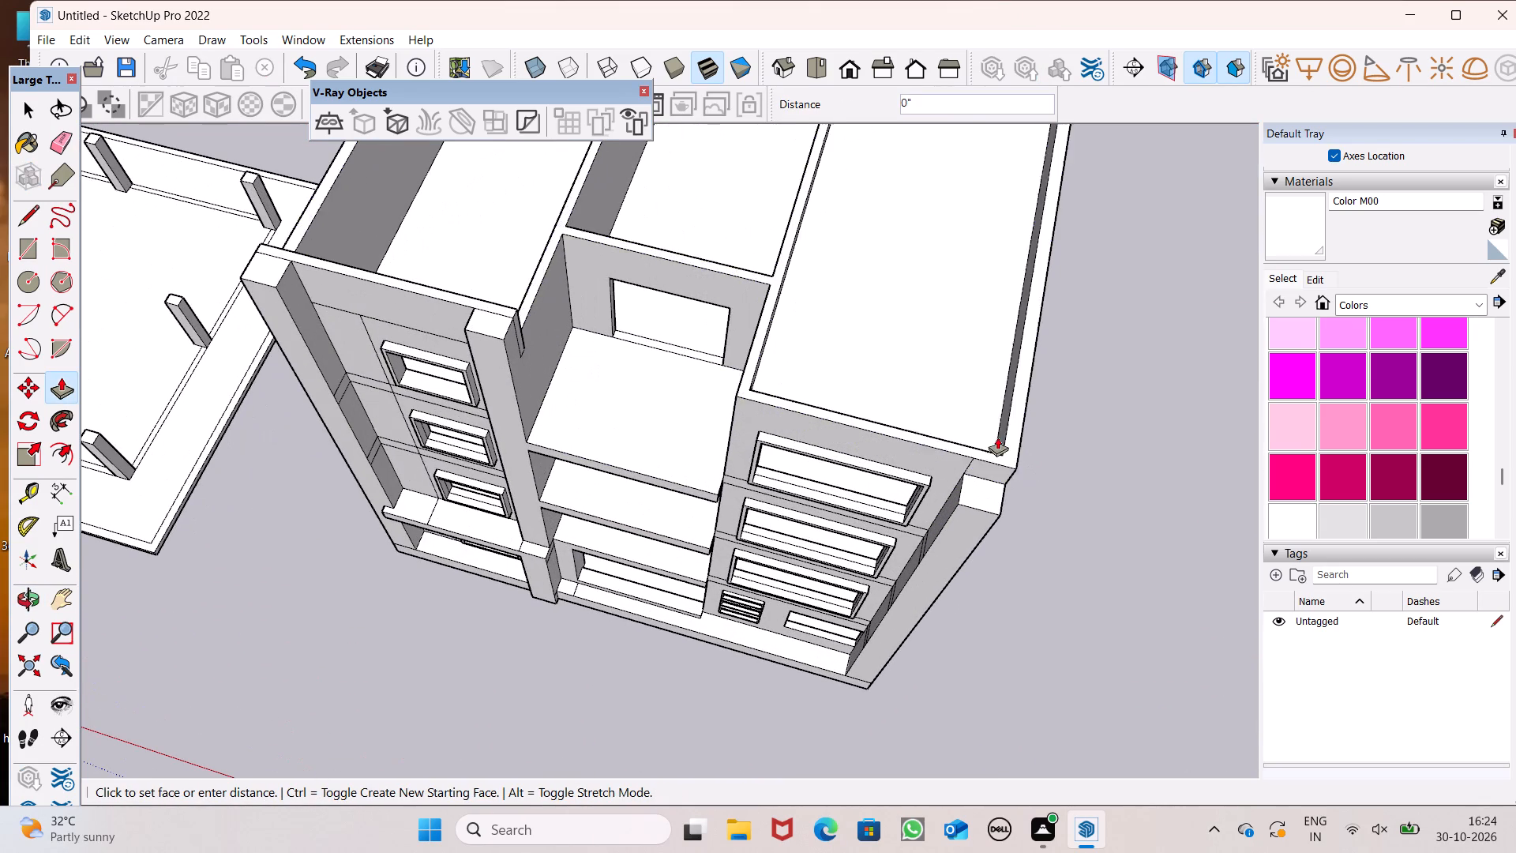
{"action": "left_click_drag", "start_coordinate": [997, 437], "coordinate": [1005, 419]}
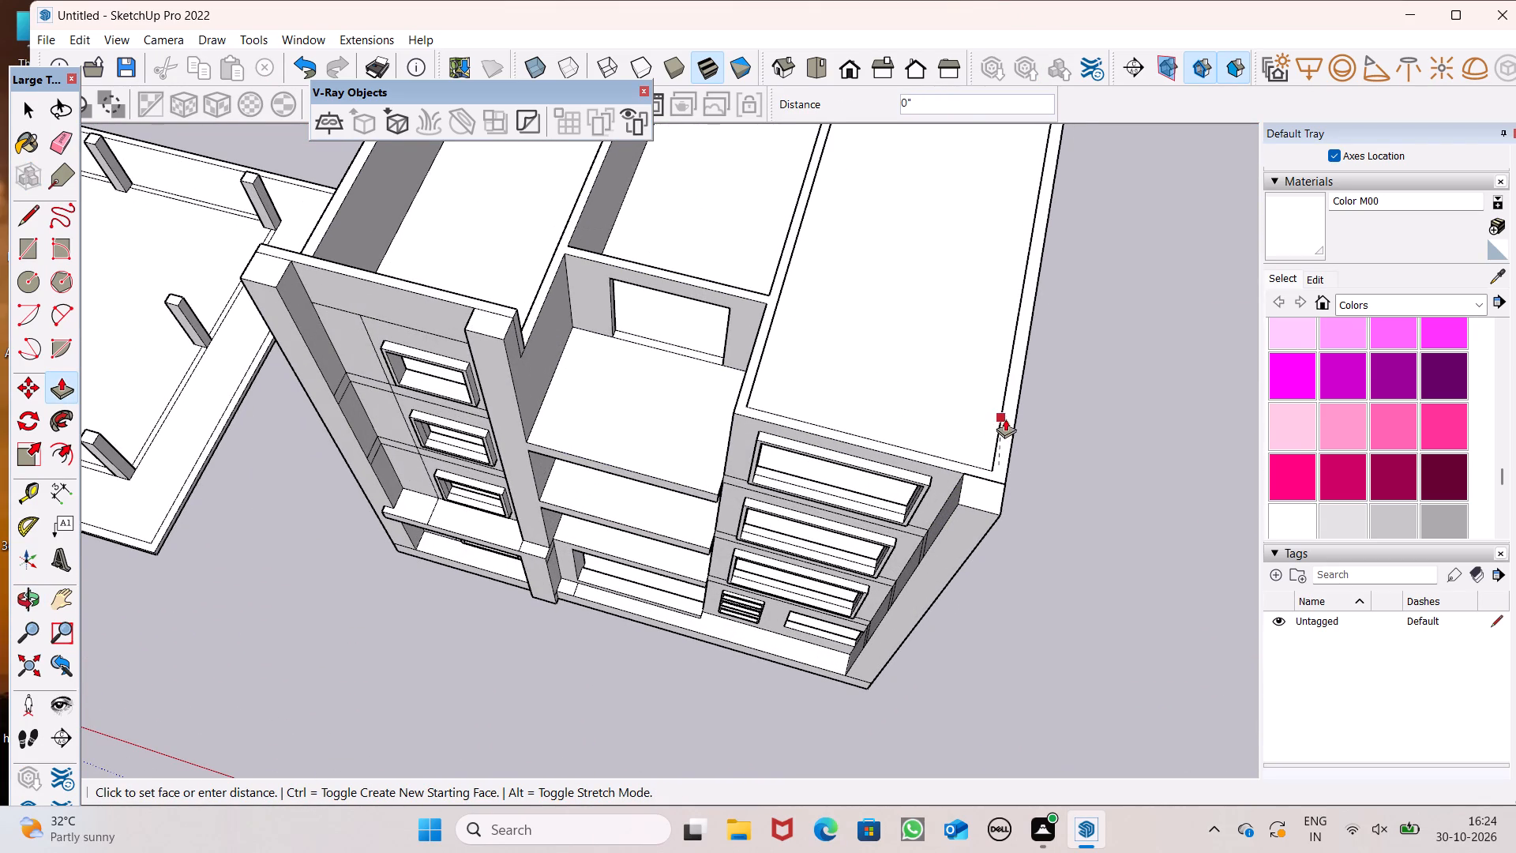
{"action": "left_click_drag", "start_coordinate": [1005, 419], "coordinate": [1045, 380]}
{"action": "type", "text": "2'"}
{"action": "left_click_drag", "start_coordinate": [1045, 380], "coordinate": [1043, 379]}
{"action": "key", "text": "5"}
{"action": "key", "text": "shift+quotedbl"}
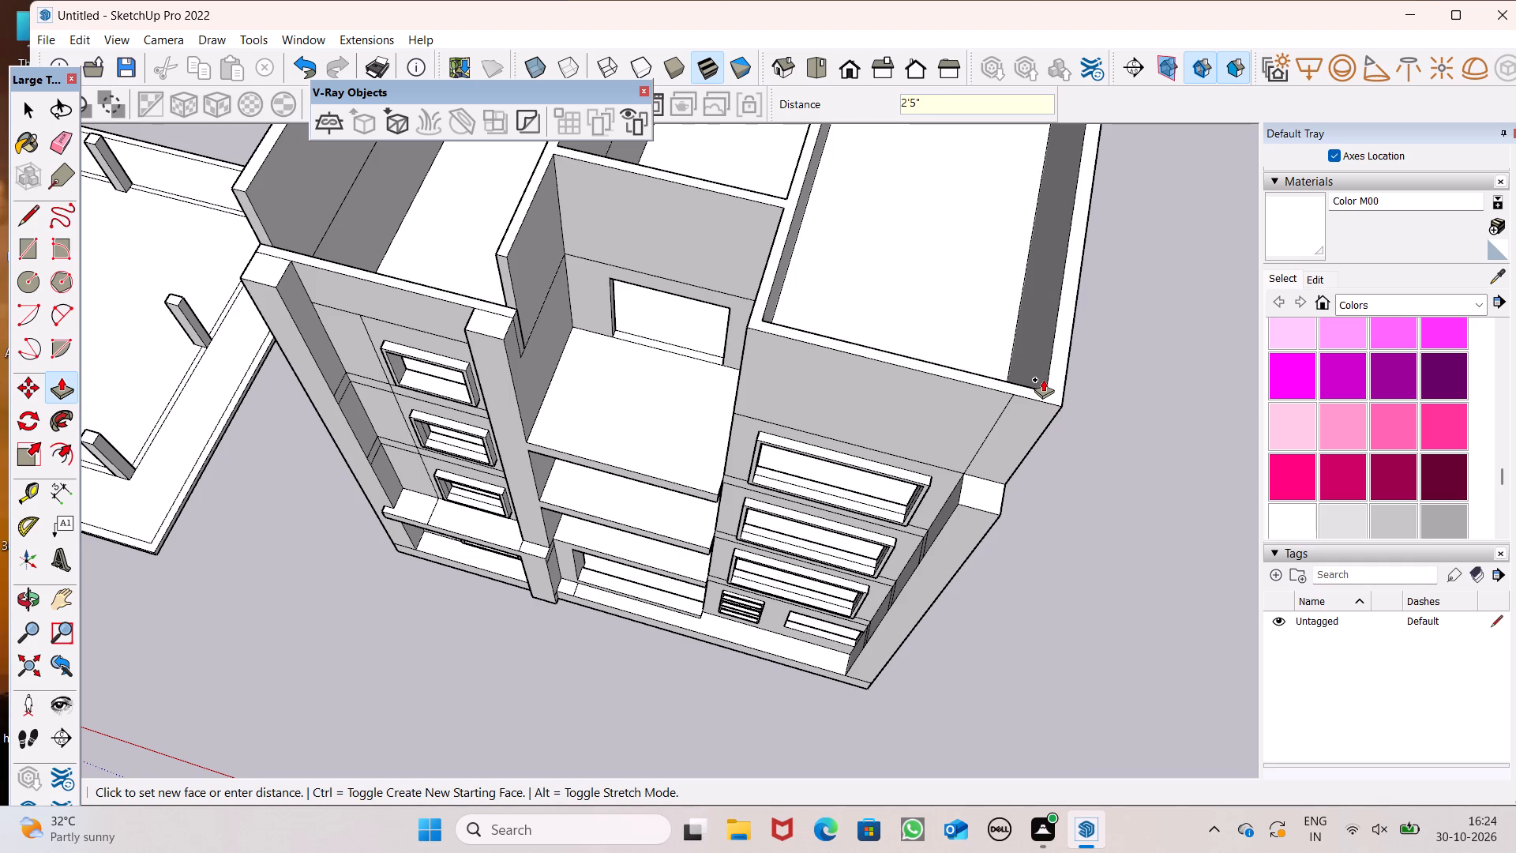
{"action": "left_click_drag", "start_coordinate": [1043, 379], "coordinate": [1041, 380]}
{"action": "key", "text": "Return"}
Inspect the raised parapet and the roof level from the front, the side and above.
{"action": "scroll", "coordinate": [987, 531], "scroll_direction": "up", "scroll_amount": 1}
{"action": "middle_click_drag", "start_coordinate": [987, 531], "coordinate": [1041, 287]}
{"action": "scroll", "coordinate": [871, 362], "scroll_direction": "down", "scroll_amount": 5}
{"action": "middle_click_drag", "start_coordinate": [865, 348], "coordinate": [899, 215]}
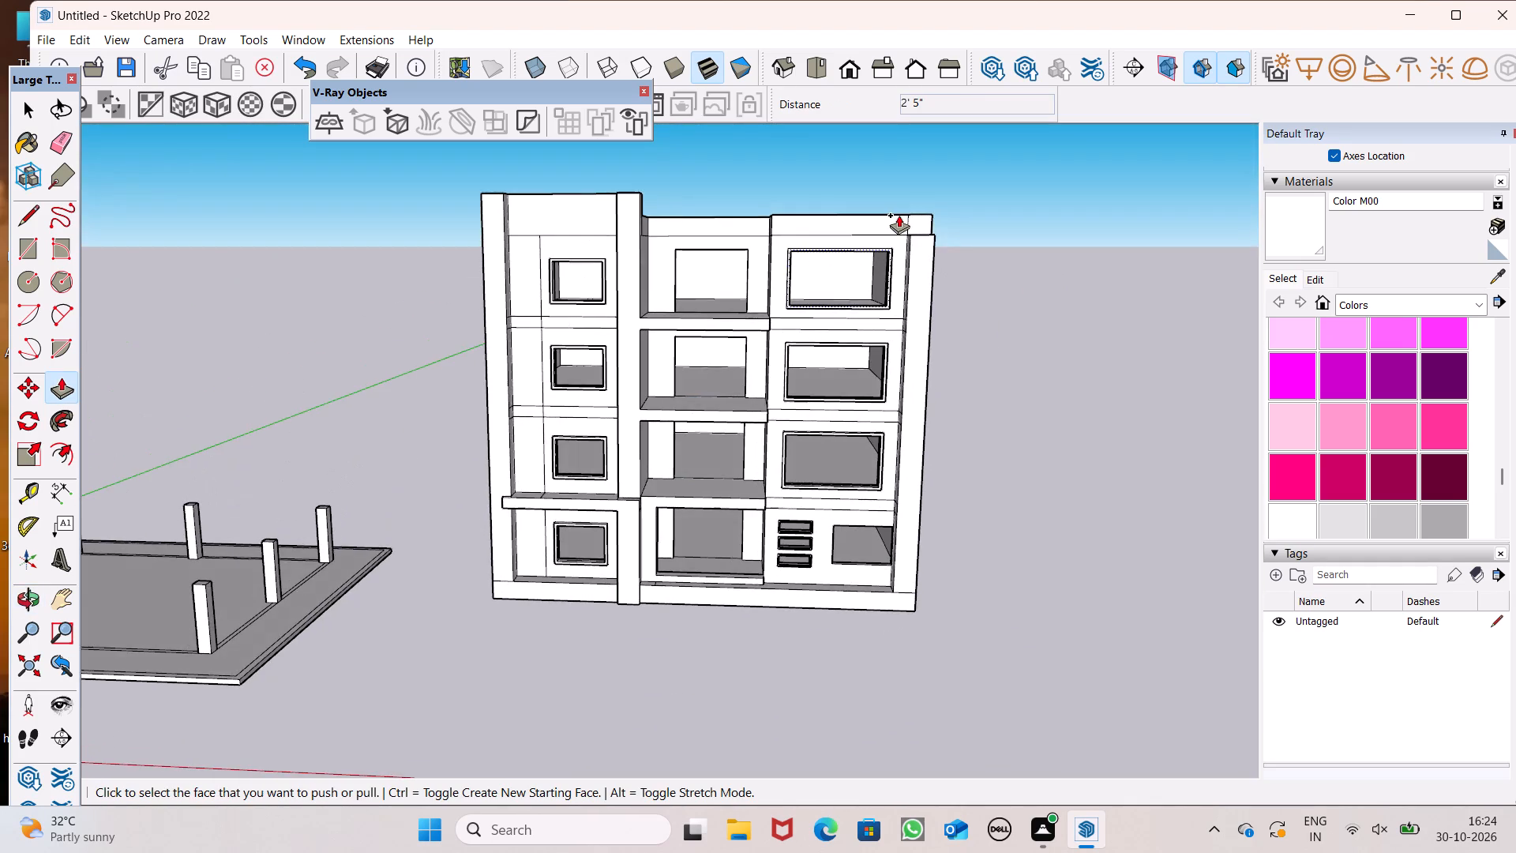
{"action": "scroll", "coordinate": [857, 284], "scroll_direction": "down", "scroll_amount": 5}
{"action": "middle_click_drag", "start_coordinate": [846, 311], "coordinate": [717, 327]}
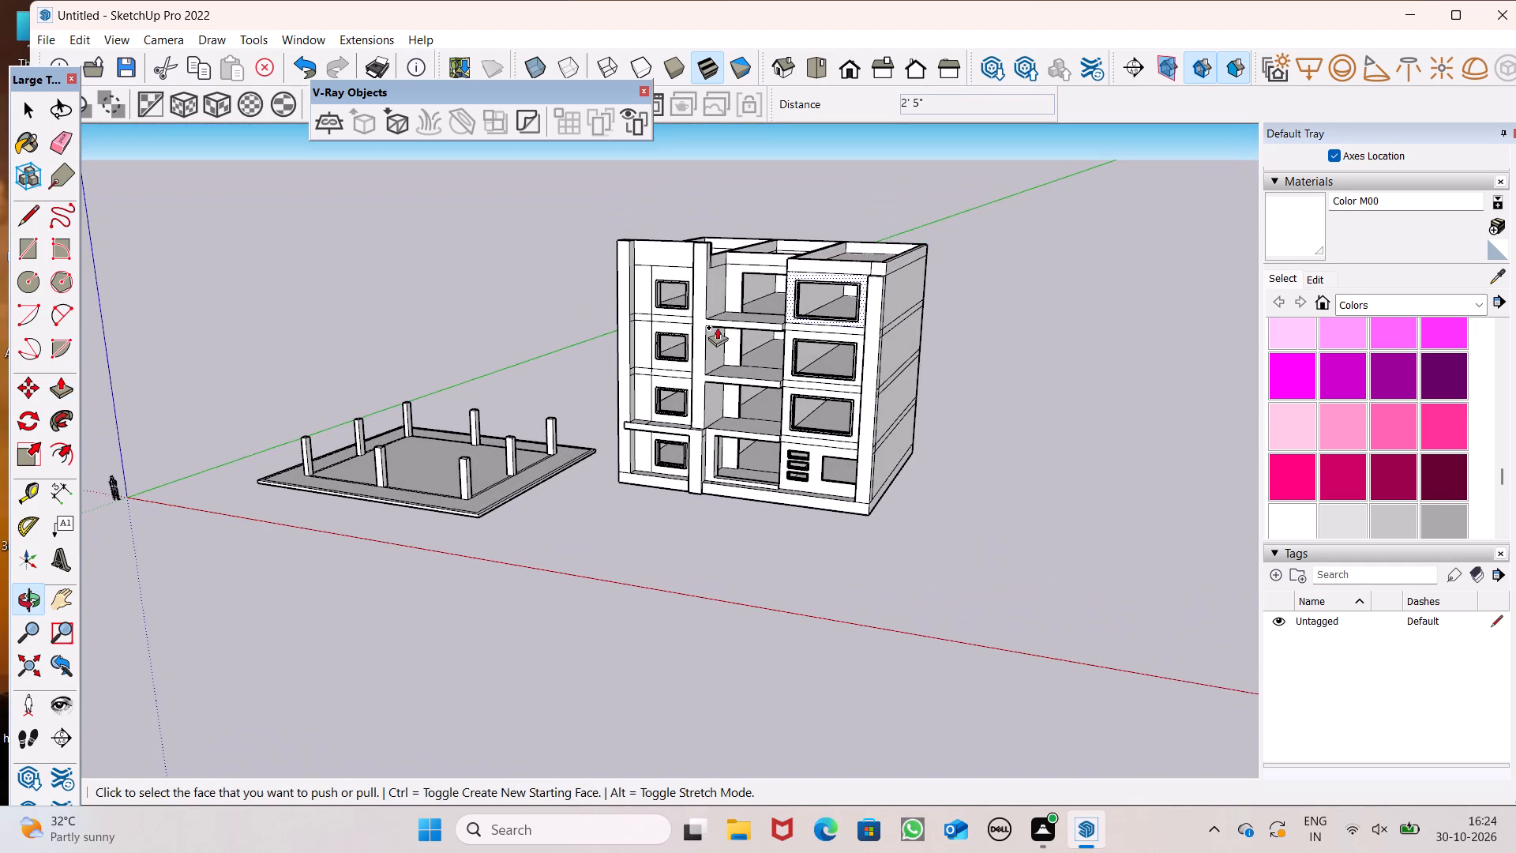
{"action": "middle_click_drag", "start_coordinate": [717, 327], "coordinate": [711, 344]}
{"action": "scroll", "coordinate": [845, 219], "scroll_direction": "up", "scroll_amount": 2}
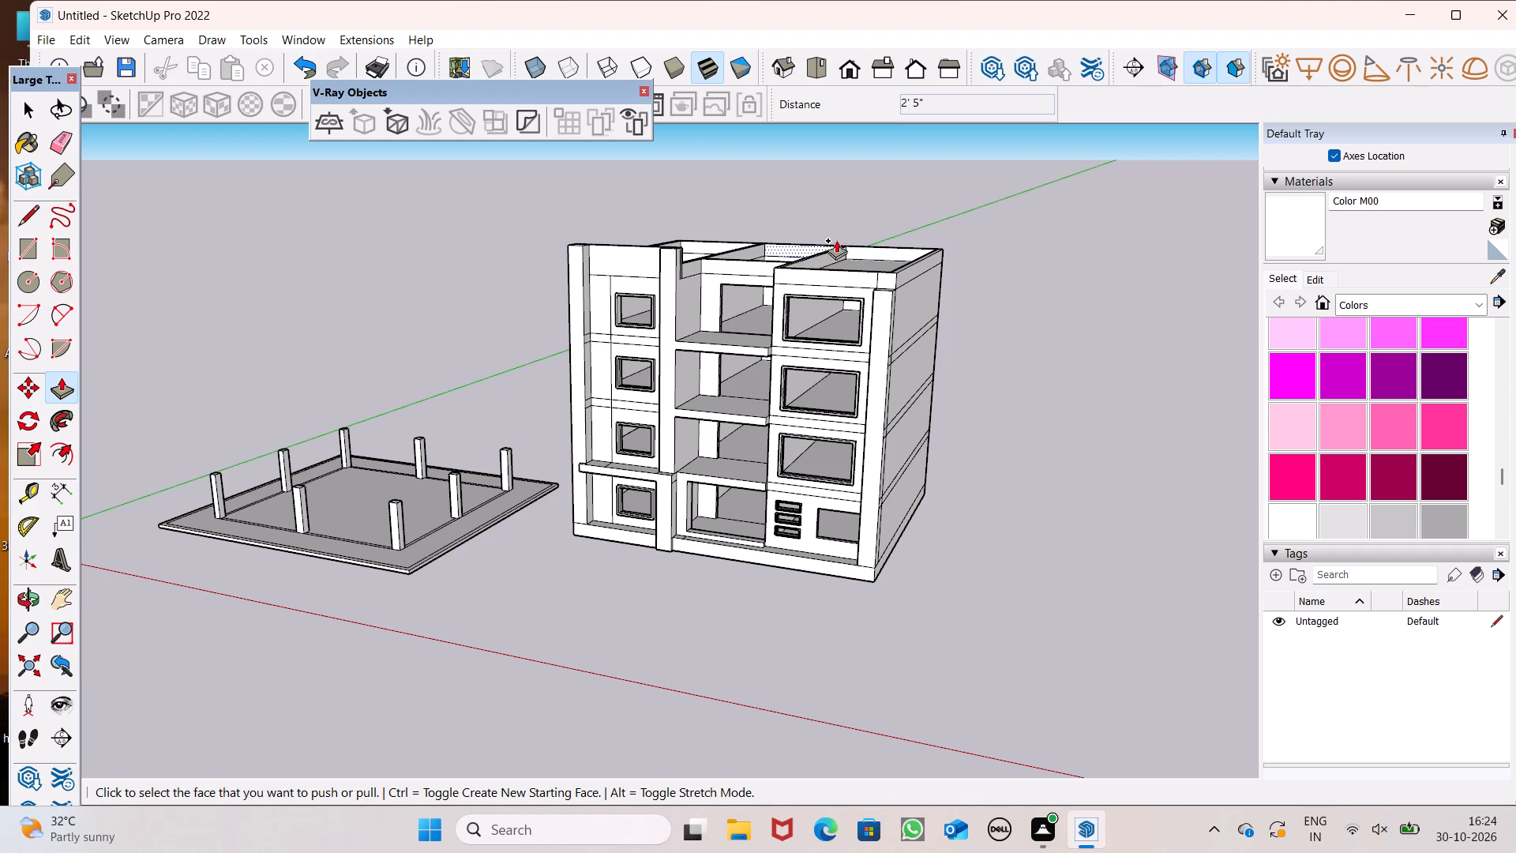
{"action": "scroll", "coordinate": [850, 261], "scroll_direction": "down", "scroll_amount": 2}
{"action": "middle_click_drag", "start_coordinate": [862, 298], "coordinate": [993, 456]}
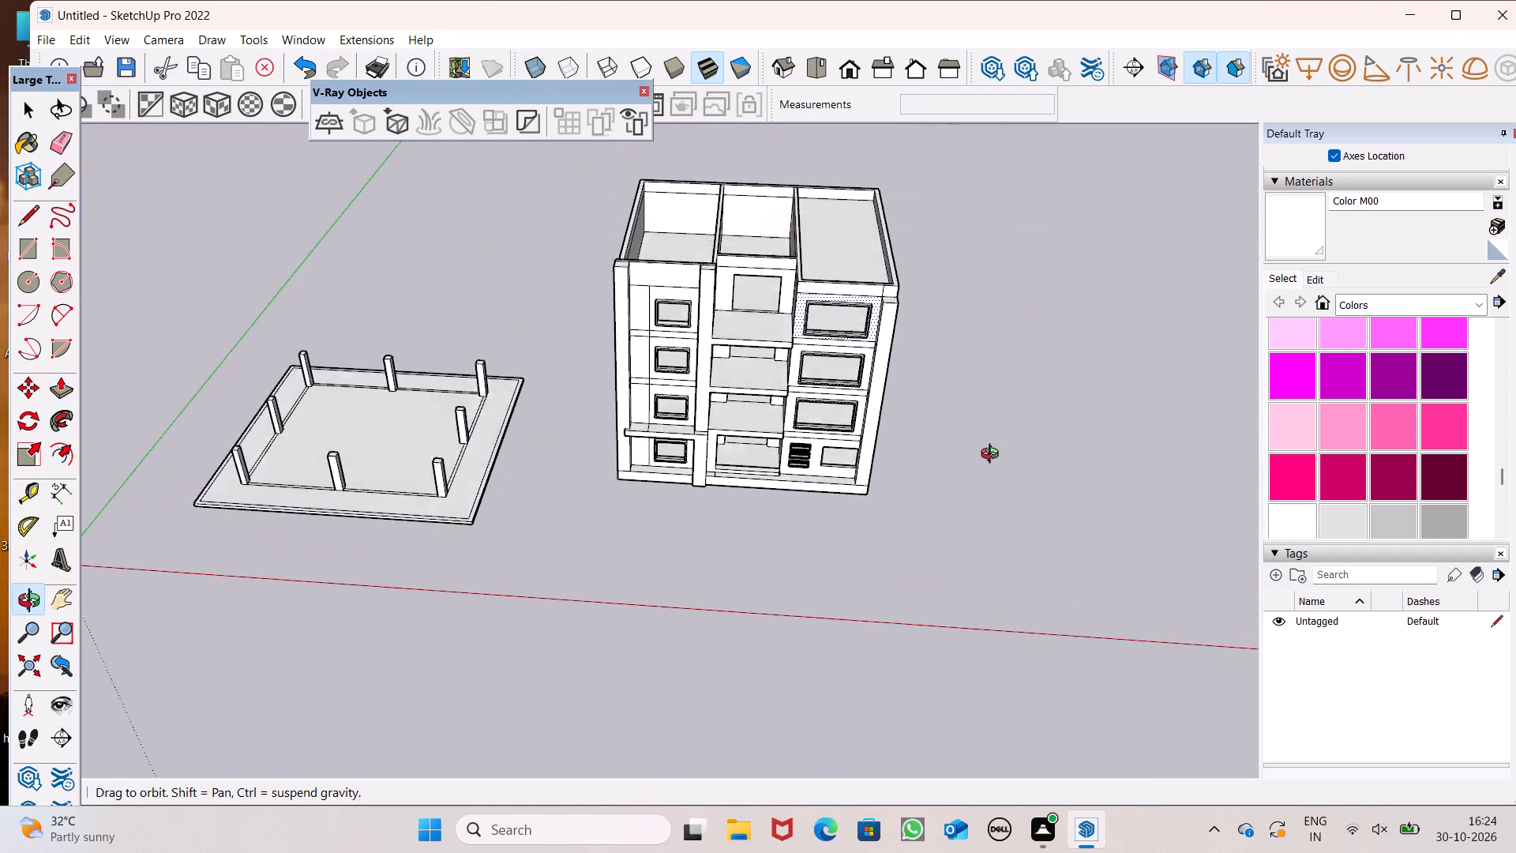
{"action": "middle_click_drag", "start_coordinate": [993, 456], "coordinate": [971, 532]}
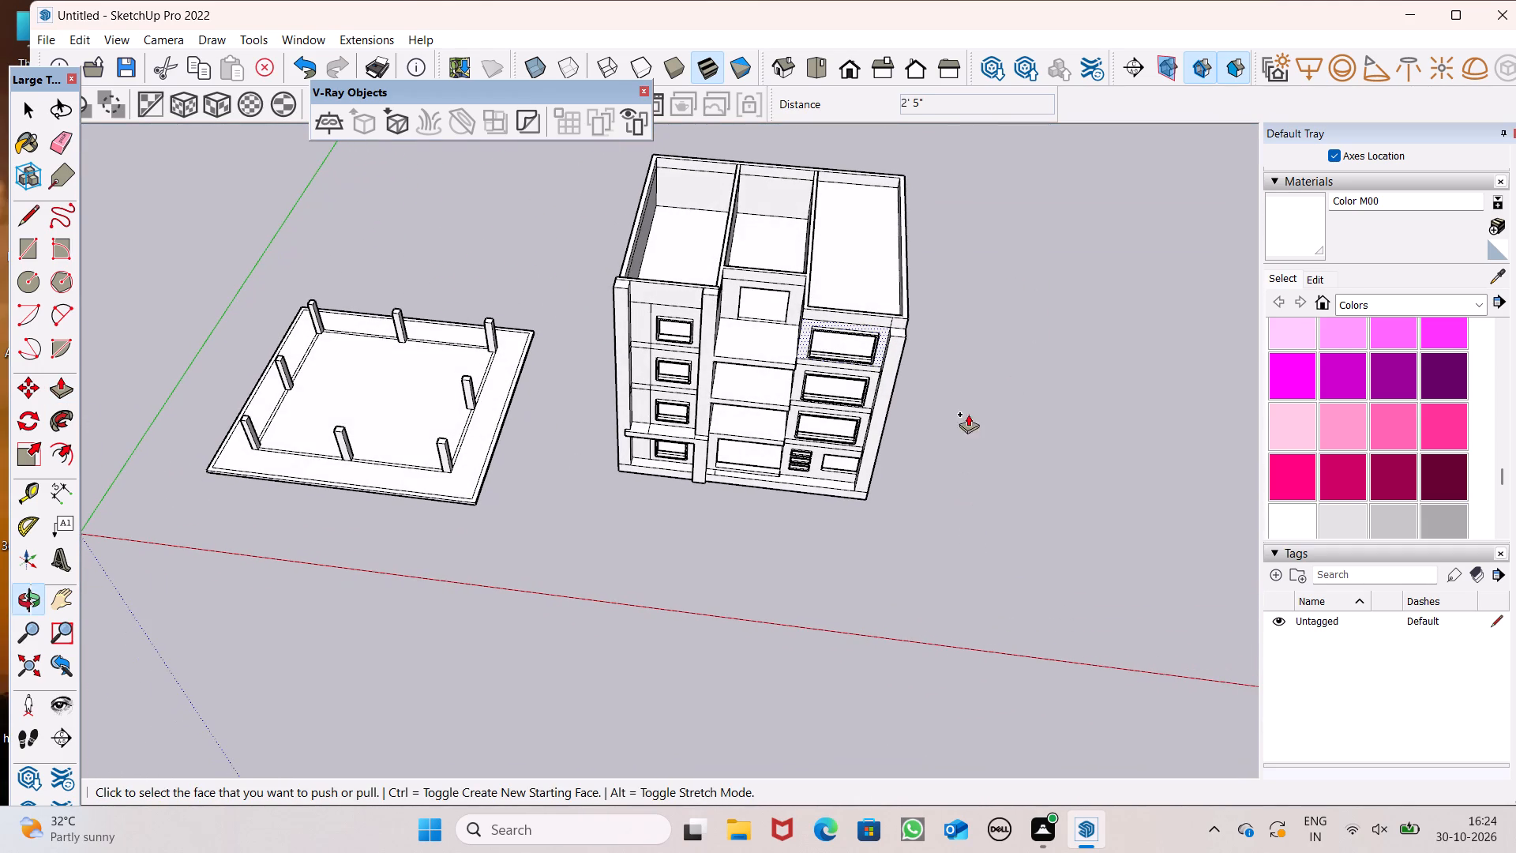
{"action": "scroll", "coordinate": [932, 299], "scroll_direction": "up", "scroll_amount": 5}
{"action": "scroll", "coordinate": [935, 289], "scroll_direction": "down", "scroll_amount": 1}
{"action": "middle_click_drag", "start_coordinate": [929, 293], "coordinate": [807, 285]}
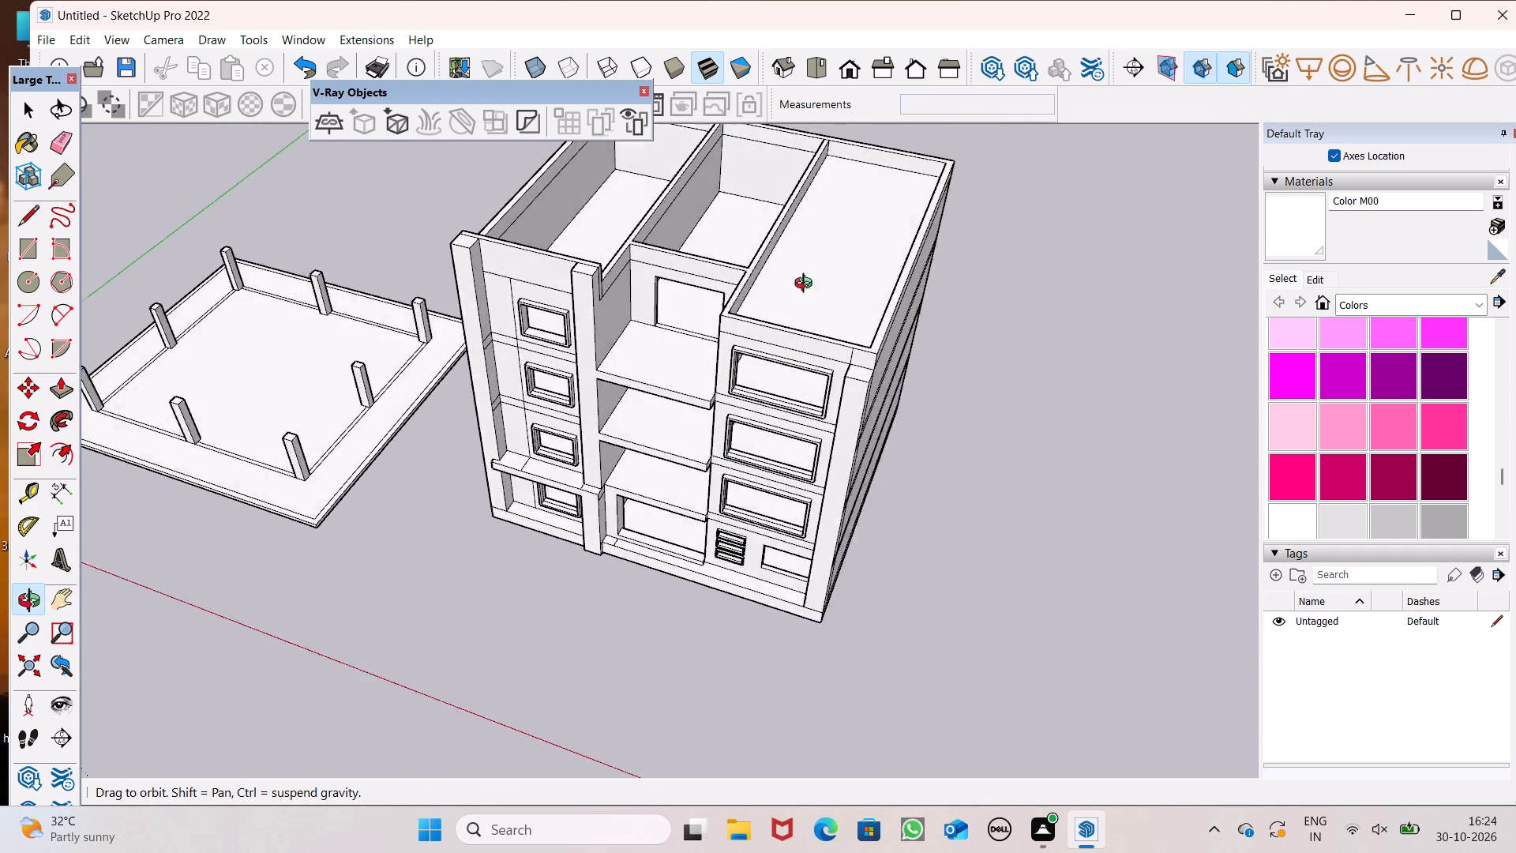
{"action": "middle_click_drag", "start_coordinate": [807, 285], "coordinate": [619, 457]}
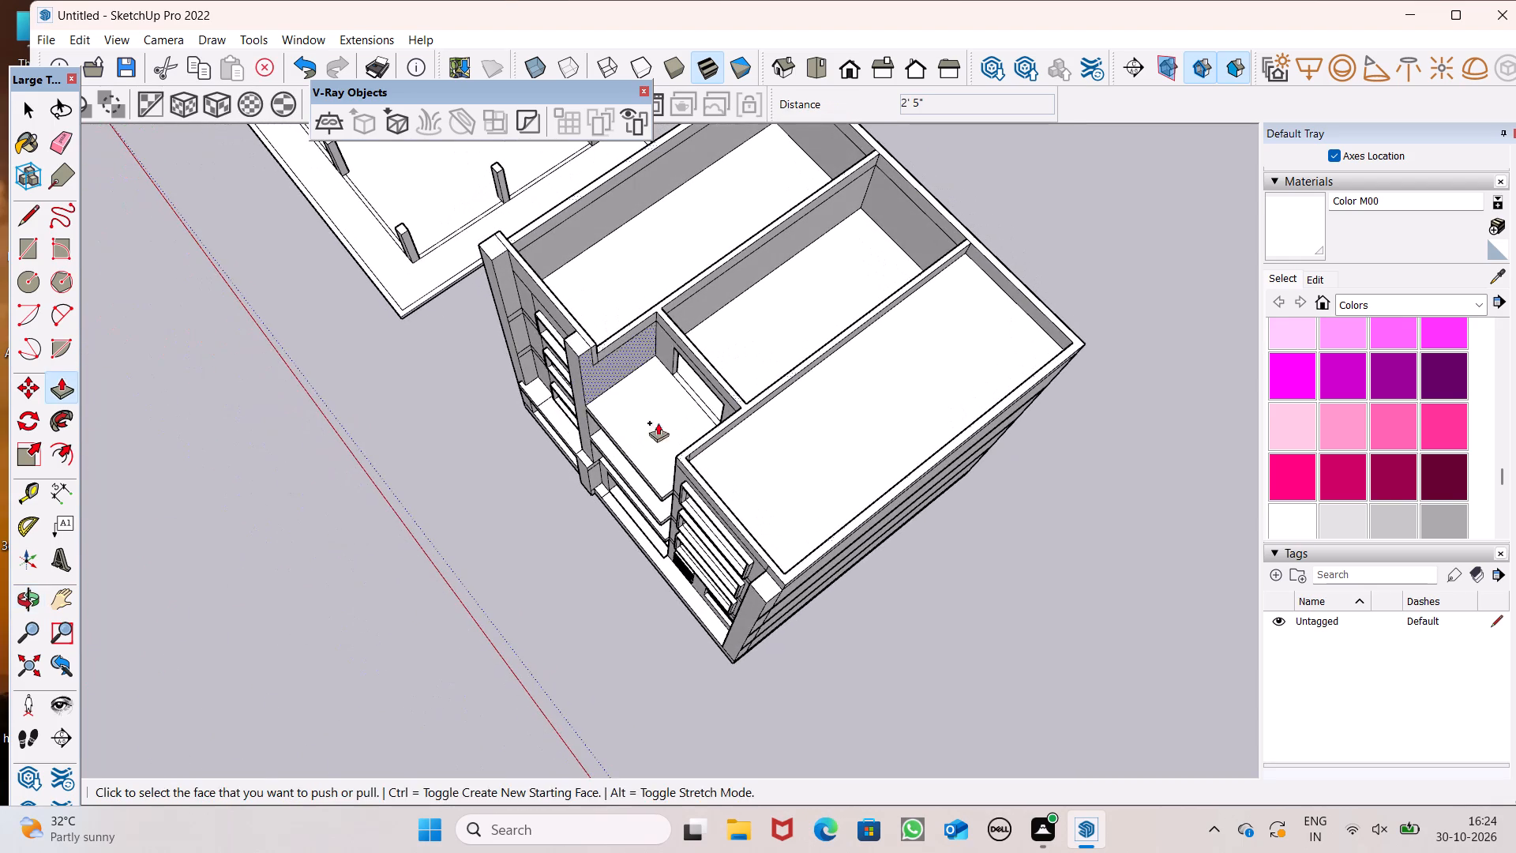
{"action": "middle_click_drag", "start_coordinate": [745, 456], "coordinate": [509, 280]}
{"action": "key", "text": "space"}
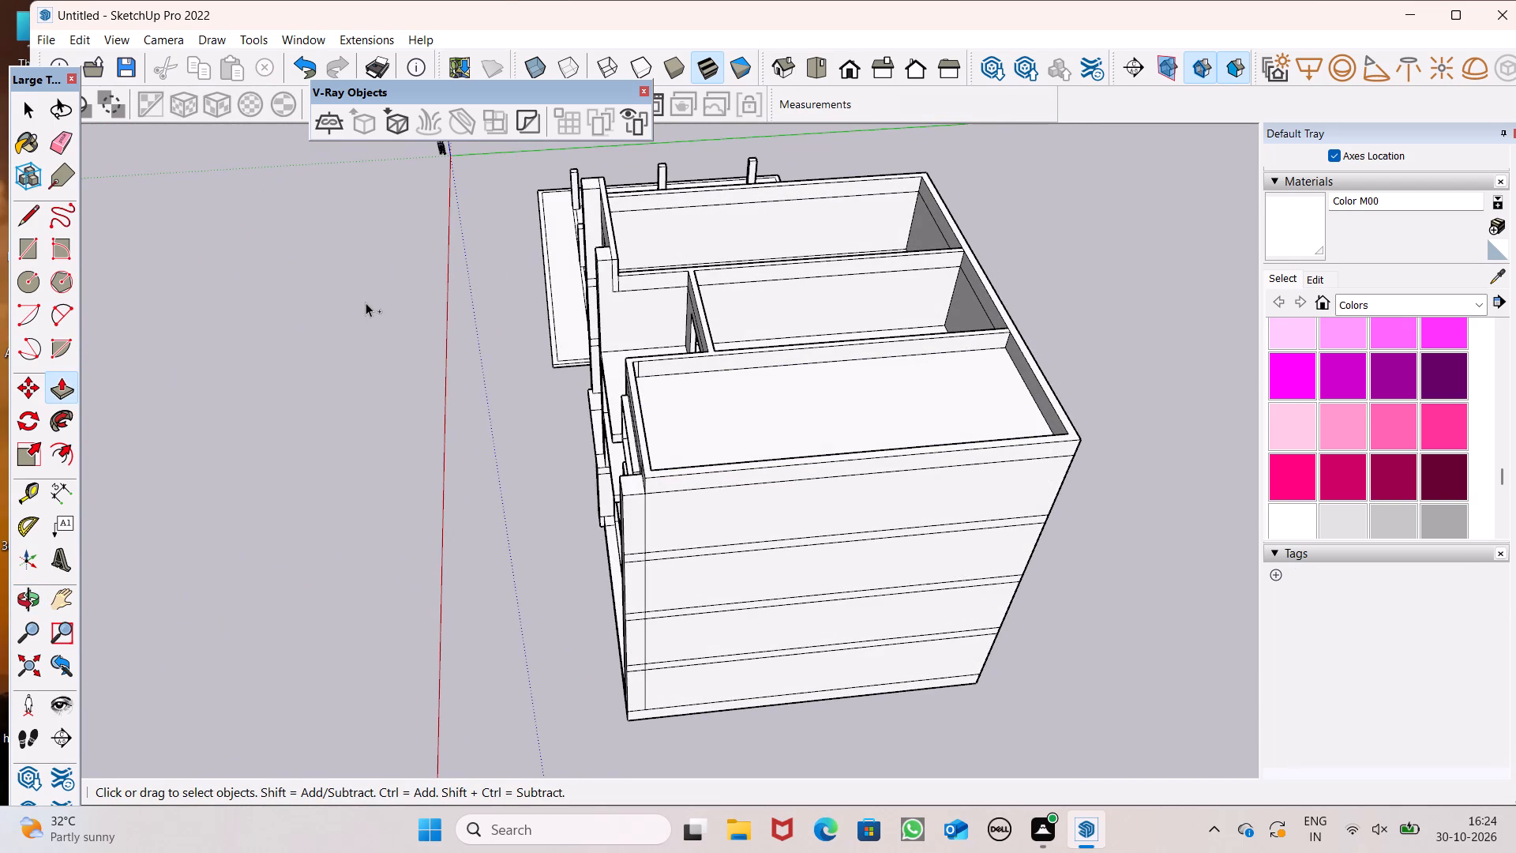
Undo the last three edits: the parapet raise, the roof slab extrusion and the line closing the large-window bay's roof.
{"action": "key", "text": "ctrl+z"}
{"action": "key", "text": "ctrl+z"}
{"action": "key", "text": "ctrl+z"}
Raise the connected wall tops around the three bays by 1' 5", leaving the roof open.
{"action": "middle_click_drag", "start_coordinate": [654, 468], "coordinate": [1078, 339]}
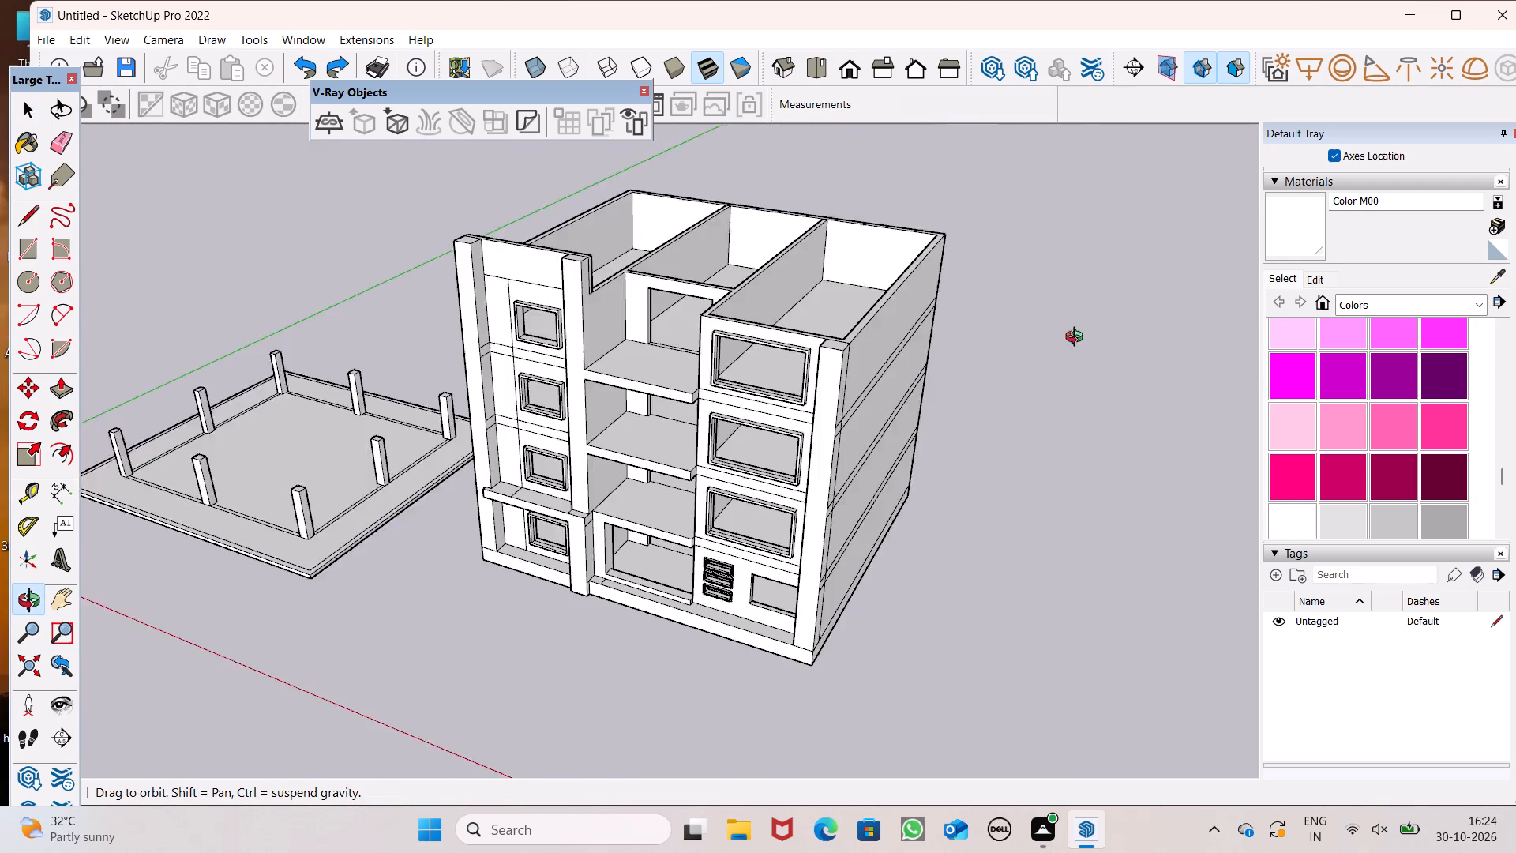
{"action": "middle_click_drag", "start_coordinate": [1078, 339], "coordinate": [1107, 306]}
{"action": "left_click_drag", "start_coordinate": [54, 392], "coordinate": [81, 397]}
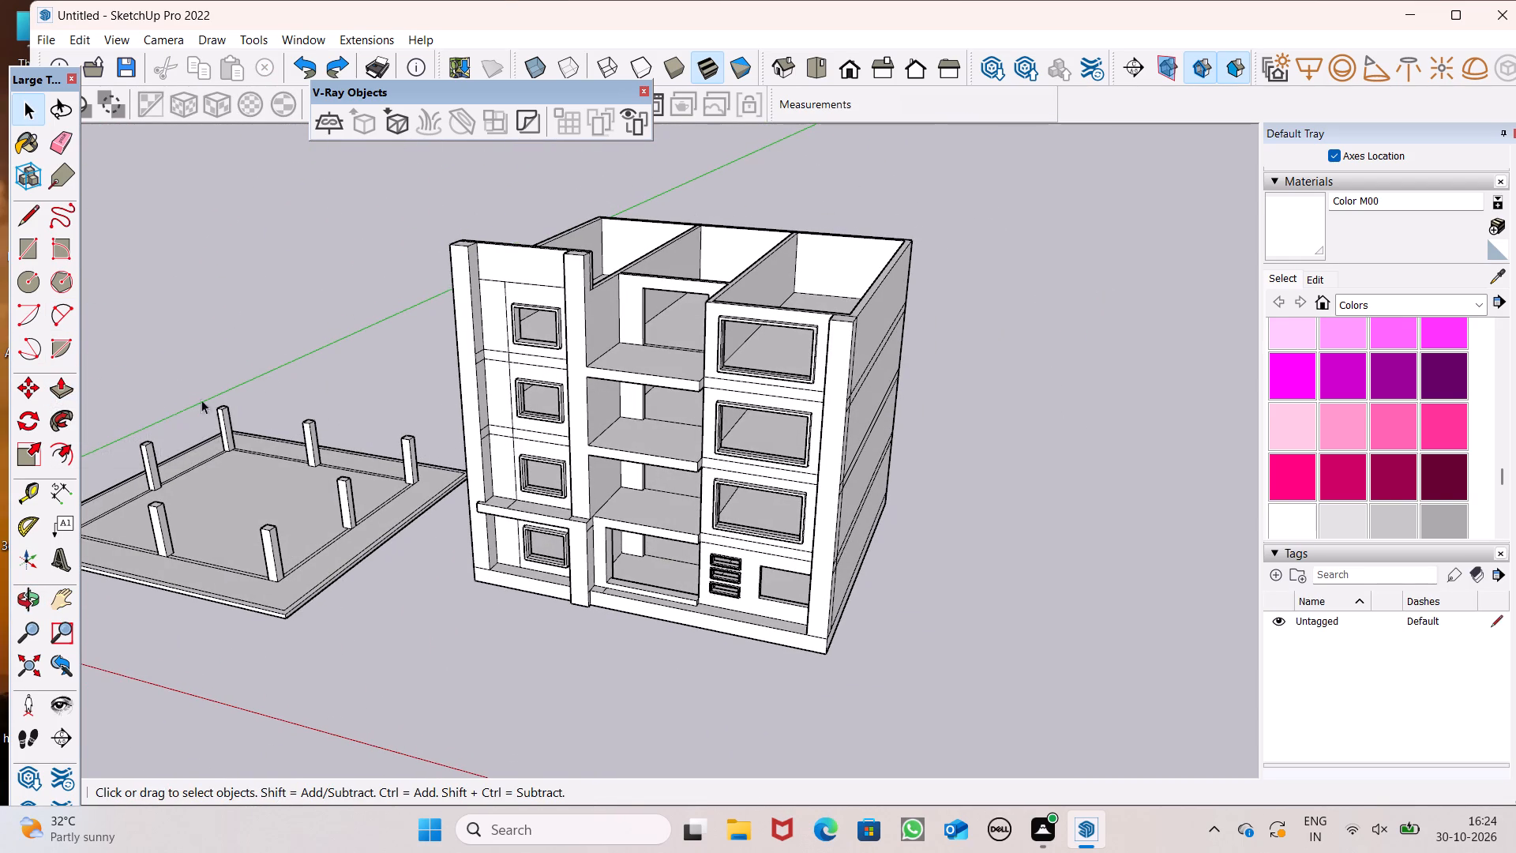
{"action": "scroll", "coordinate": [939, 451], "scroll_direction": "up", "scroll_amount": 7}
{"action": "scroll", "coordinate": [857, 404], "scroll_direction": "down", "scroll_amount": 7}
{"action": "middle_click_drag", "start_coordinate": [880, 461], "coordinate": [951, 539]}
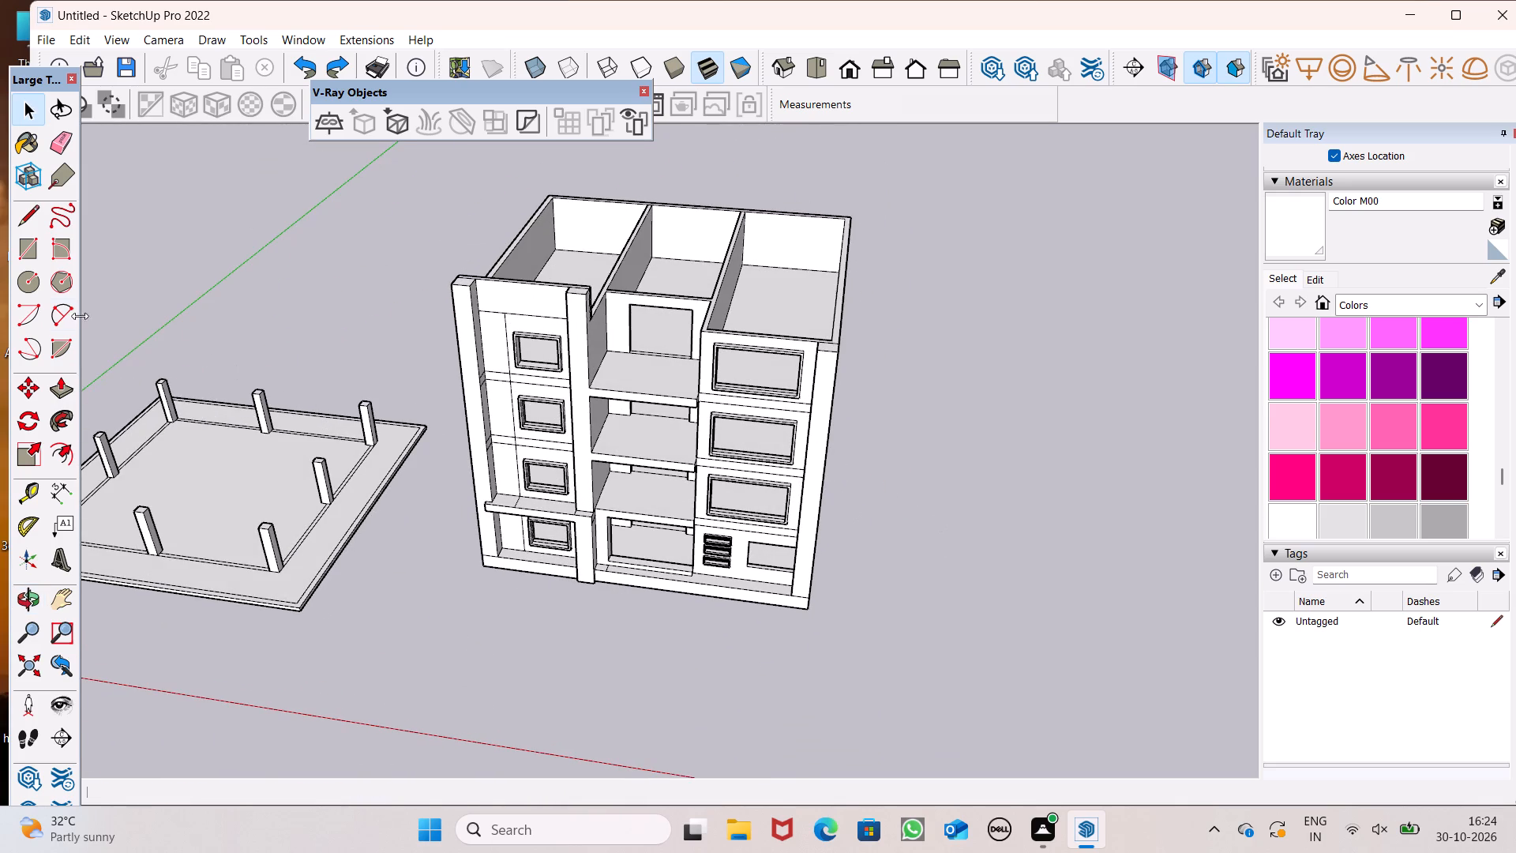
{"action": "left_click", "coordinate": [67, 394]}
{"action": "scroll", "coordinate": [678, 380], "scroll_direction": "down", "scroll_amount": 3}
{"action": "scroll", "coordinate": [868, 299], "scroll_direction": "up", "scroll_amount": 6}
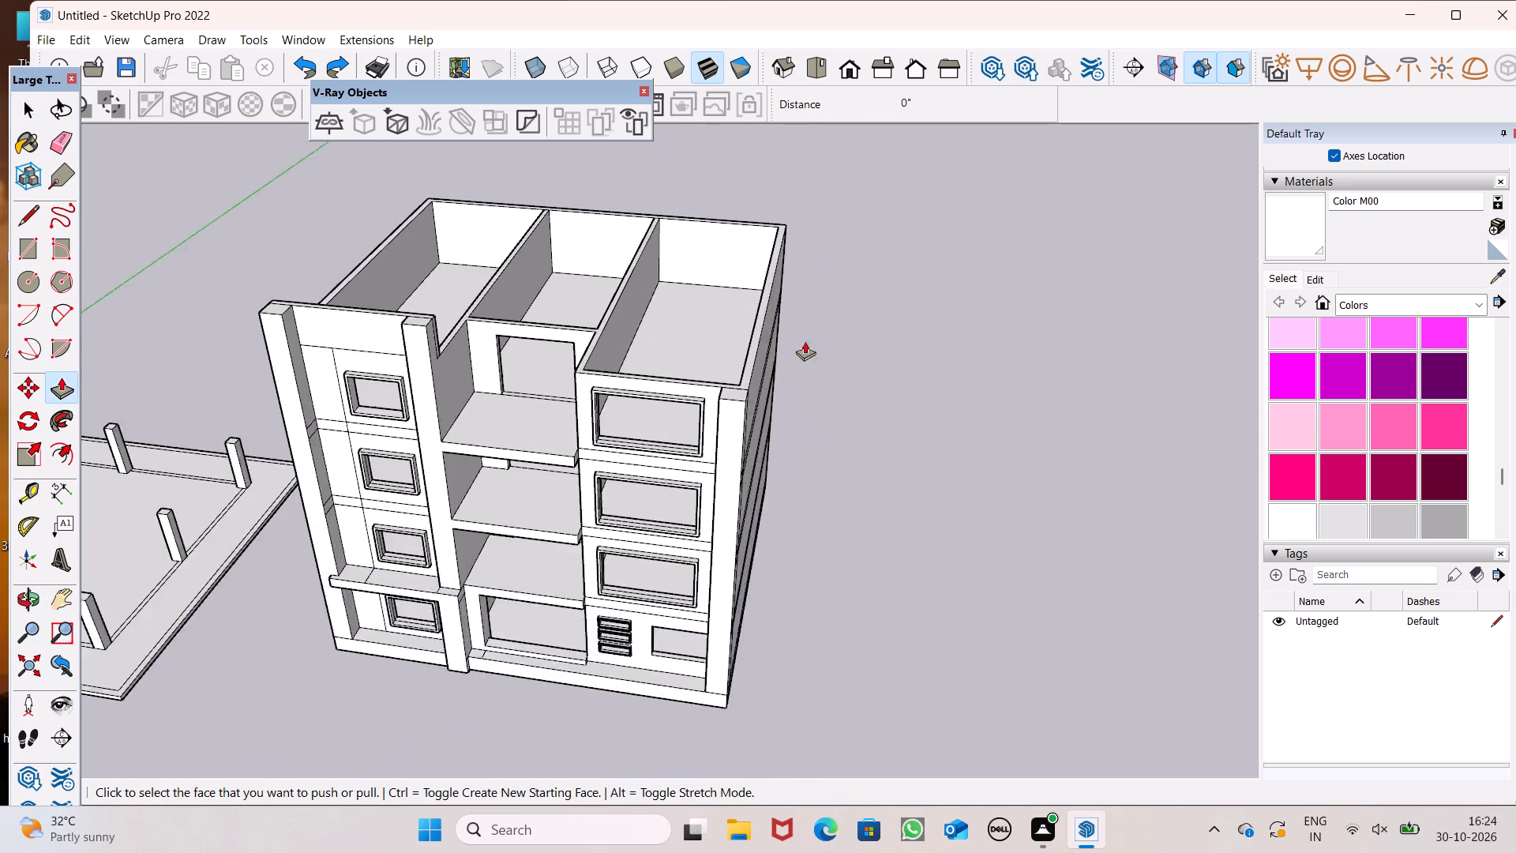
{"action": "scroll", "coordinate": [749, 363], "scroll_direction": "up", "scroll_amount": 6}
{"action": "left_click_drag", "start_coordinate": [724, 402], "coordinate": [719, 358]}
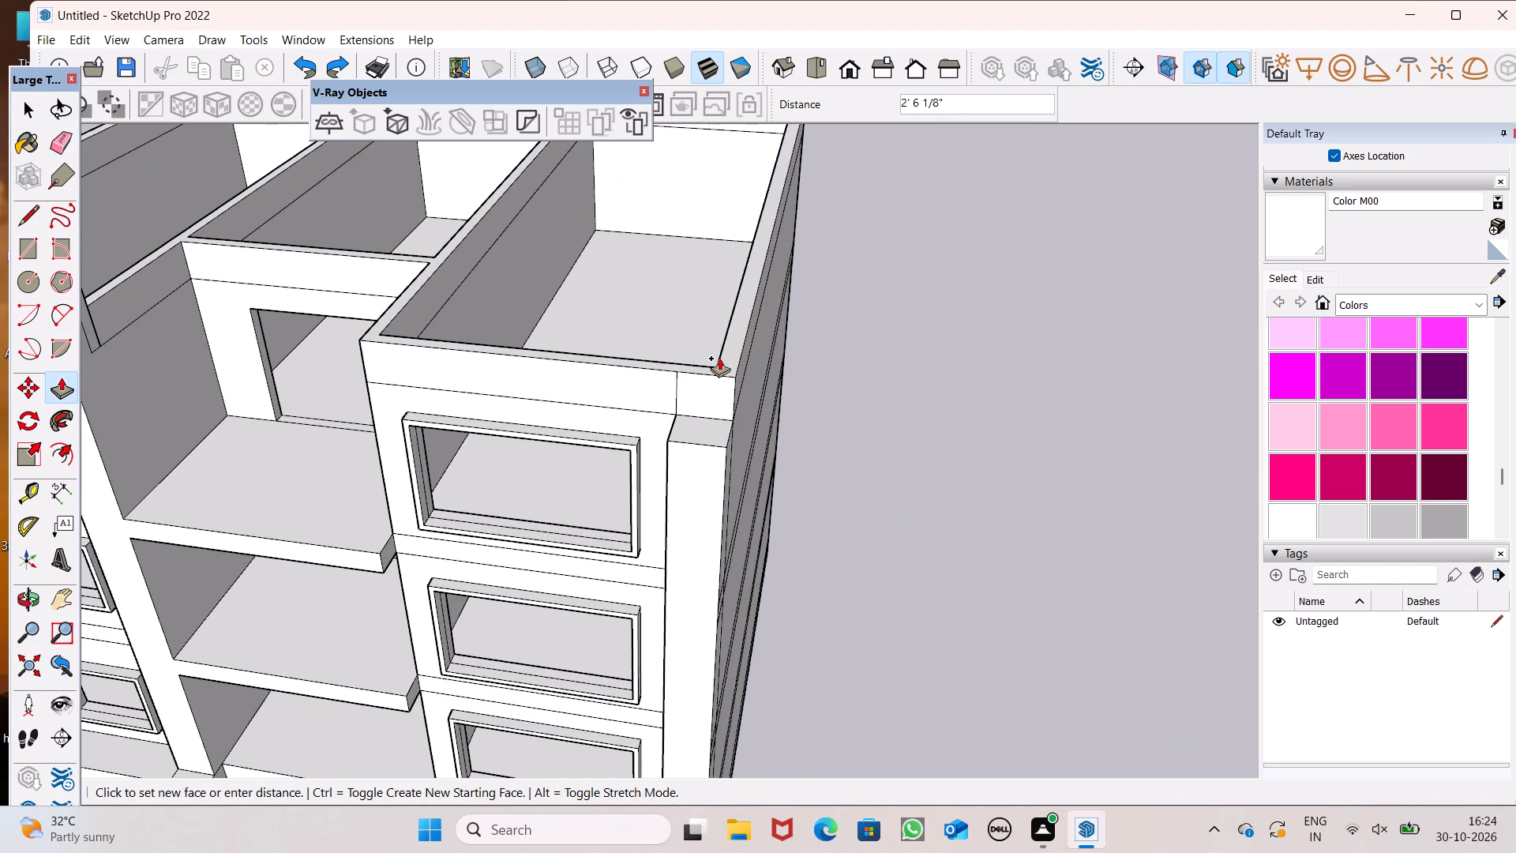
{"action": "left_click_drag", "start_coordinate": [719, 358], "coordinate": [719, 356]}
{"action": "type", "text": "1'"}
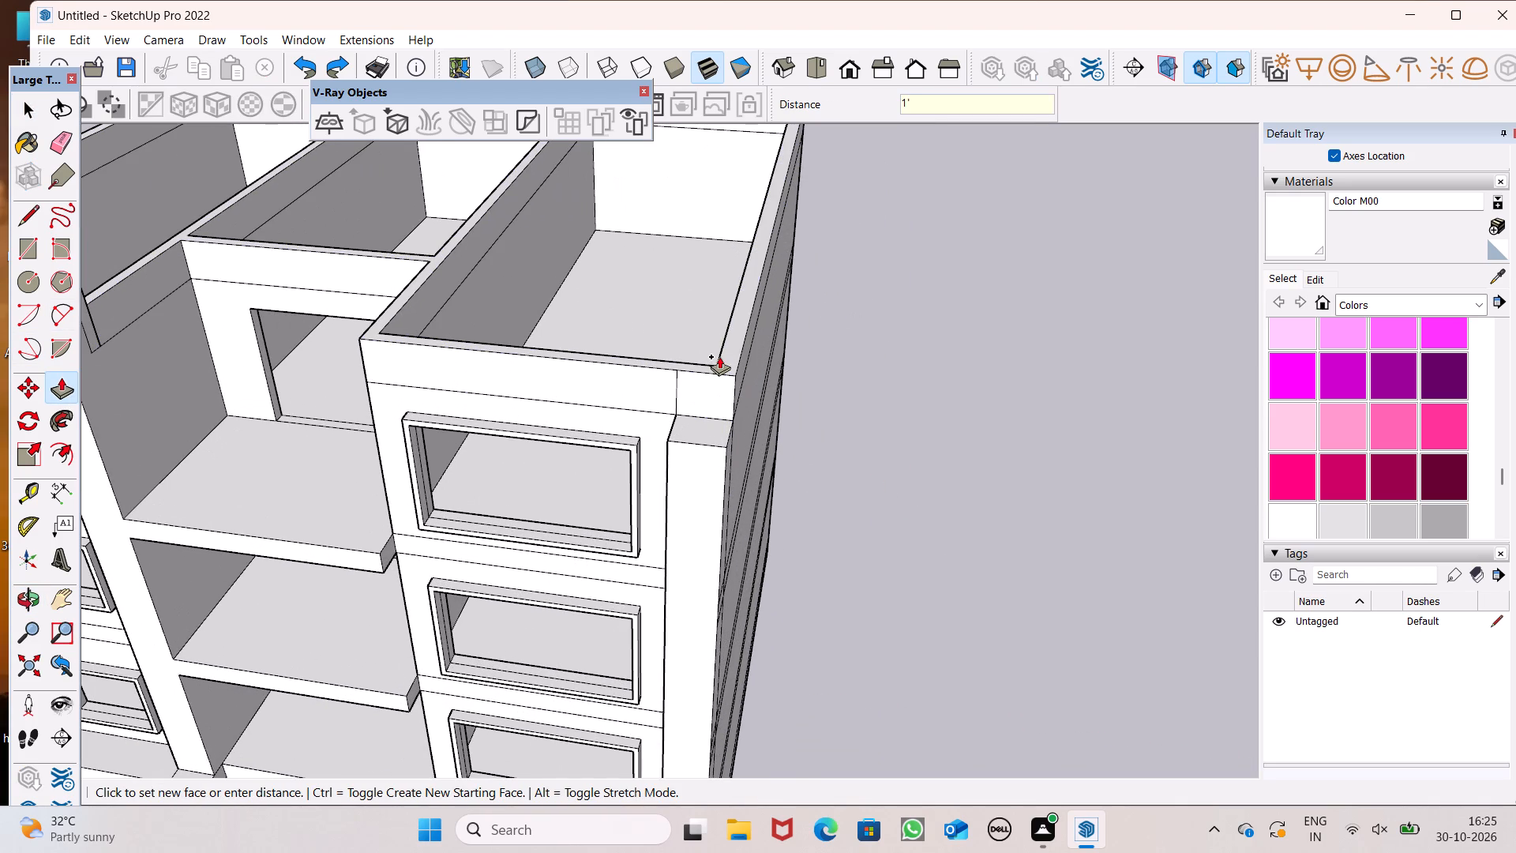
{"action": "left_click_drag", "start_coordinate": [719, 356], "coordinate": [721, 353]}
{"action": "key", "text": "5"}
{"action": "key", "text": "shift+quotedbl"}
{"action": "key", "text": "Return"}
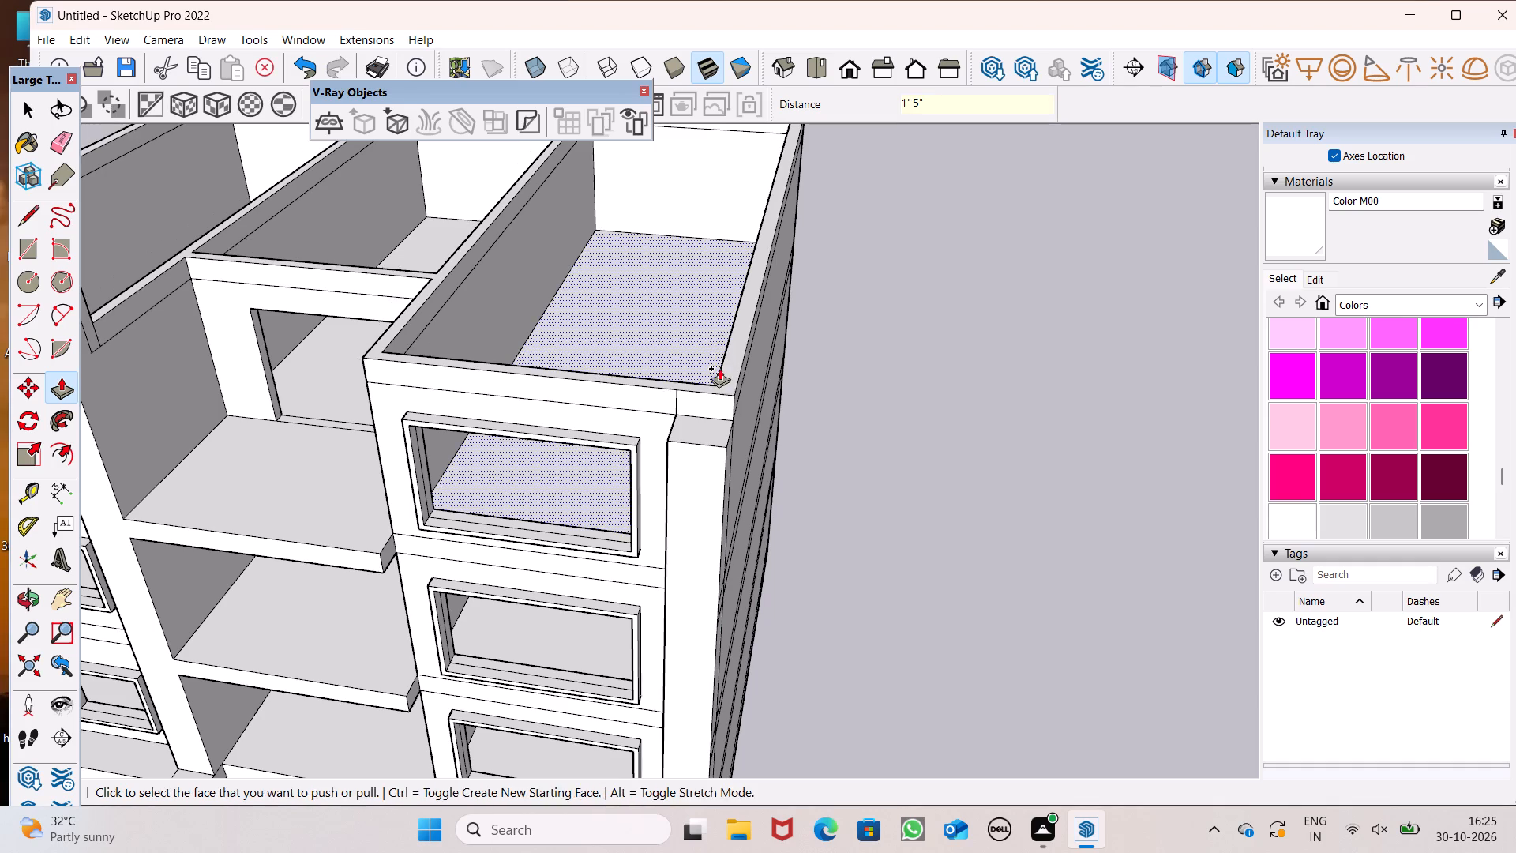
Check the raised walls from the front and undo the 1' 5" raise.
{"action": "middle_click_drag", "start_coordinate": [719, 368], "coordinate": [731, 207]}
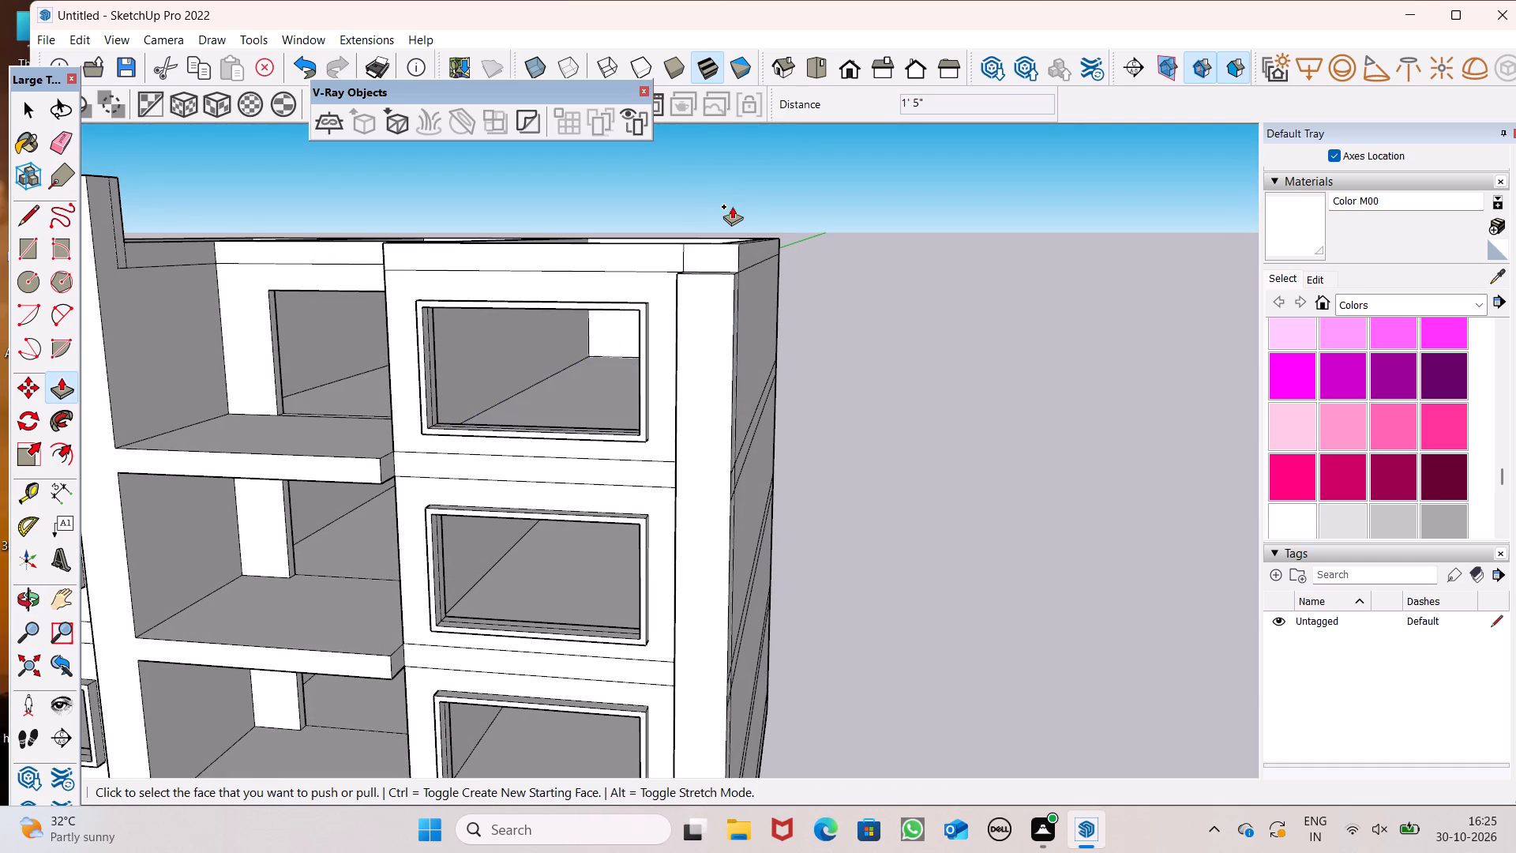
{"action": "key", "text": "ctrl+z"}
Raise the connected wall tops around the three bays by 2' as a parapet.
{"action": "middle_click_drag", "start_coordinate": [741, 230], "coordinate": [722, 314]}
{"action": "scroll", "coordinate": [707, 347], "scroll_direction": "up", "scroll_amount": 5}
{"action": "left_click_drag", "start_coordinate": [715, 354], "coordinate": [715, 293]}
{"action": "type", "text": "2'"}
{"action": "key", "text": "Return"}
{"action": "scroll", "coordinate": [714, 291], "scroll_direction": "down", "scroll_amount": 3}
{"action": "middle_click_drag", "start_coordinate": [715, 297], "coordinate": [760, 233]}
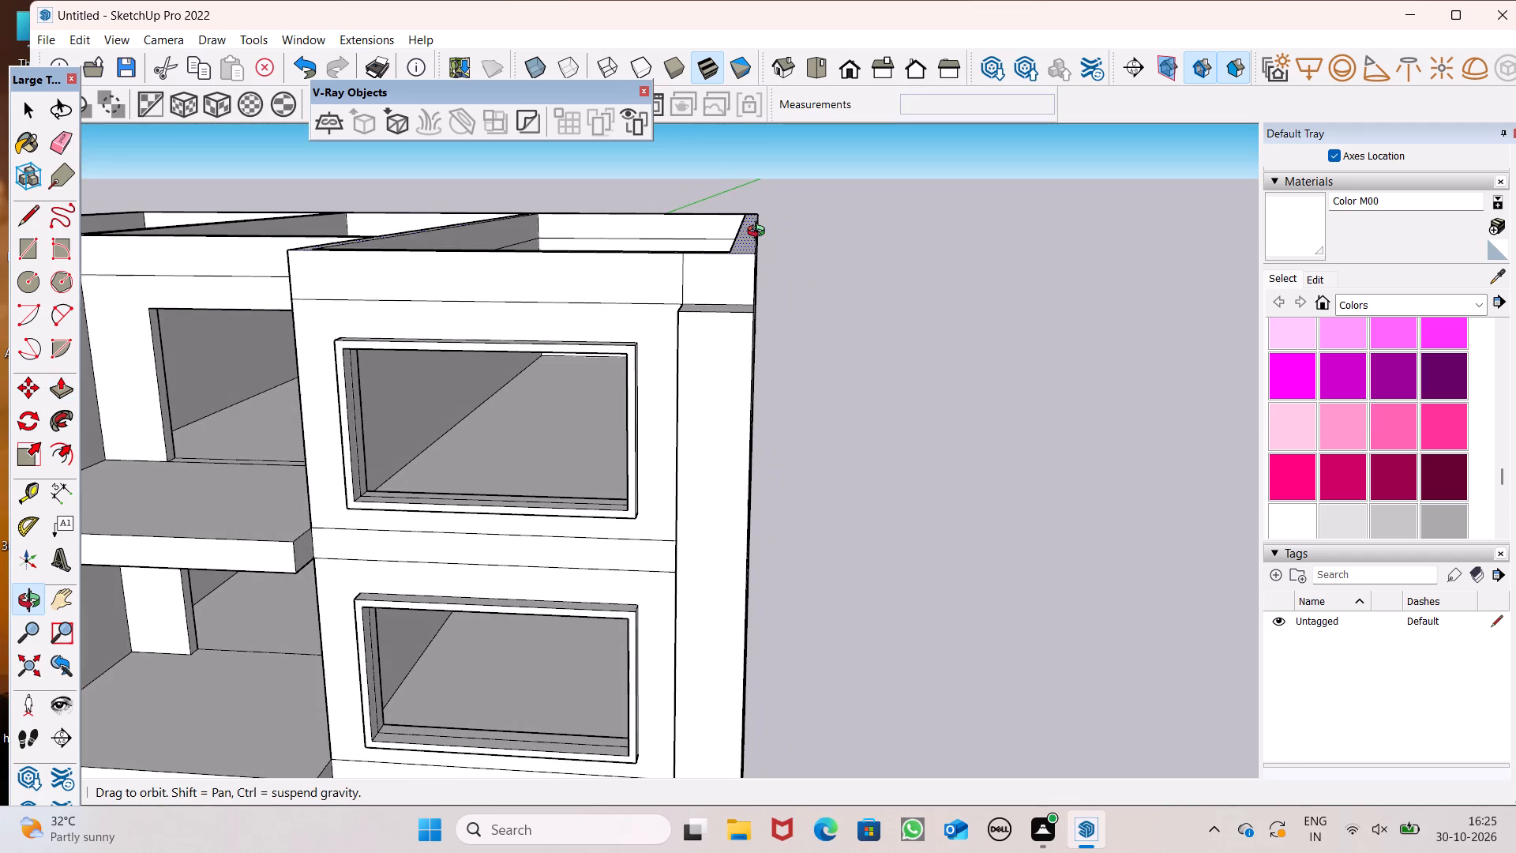
{"action": "middle_click_drag", "start_coordinate": [760, 233], "coordinate": [774, 233]}
{"action": "key", "text": "space"}
Measure the height of the parapet band at the large-window bay's front corner with the Dimension tool, without placing a dimension.
{"action": "scroll", "coordinate": [601, 238], "scroll_direction": "down", "scroll_amount": 3}
{"action": "middle_click_drag", "start_coordinate": [604, 244], "coordinate": [724, 283]}
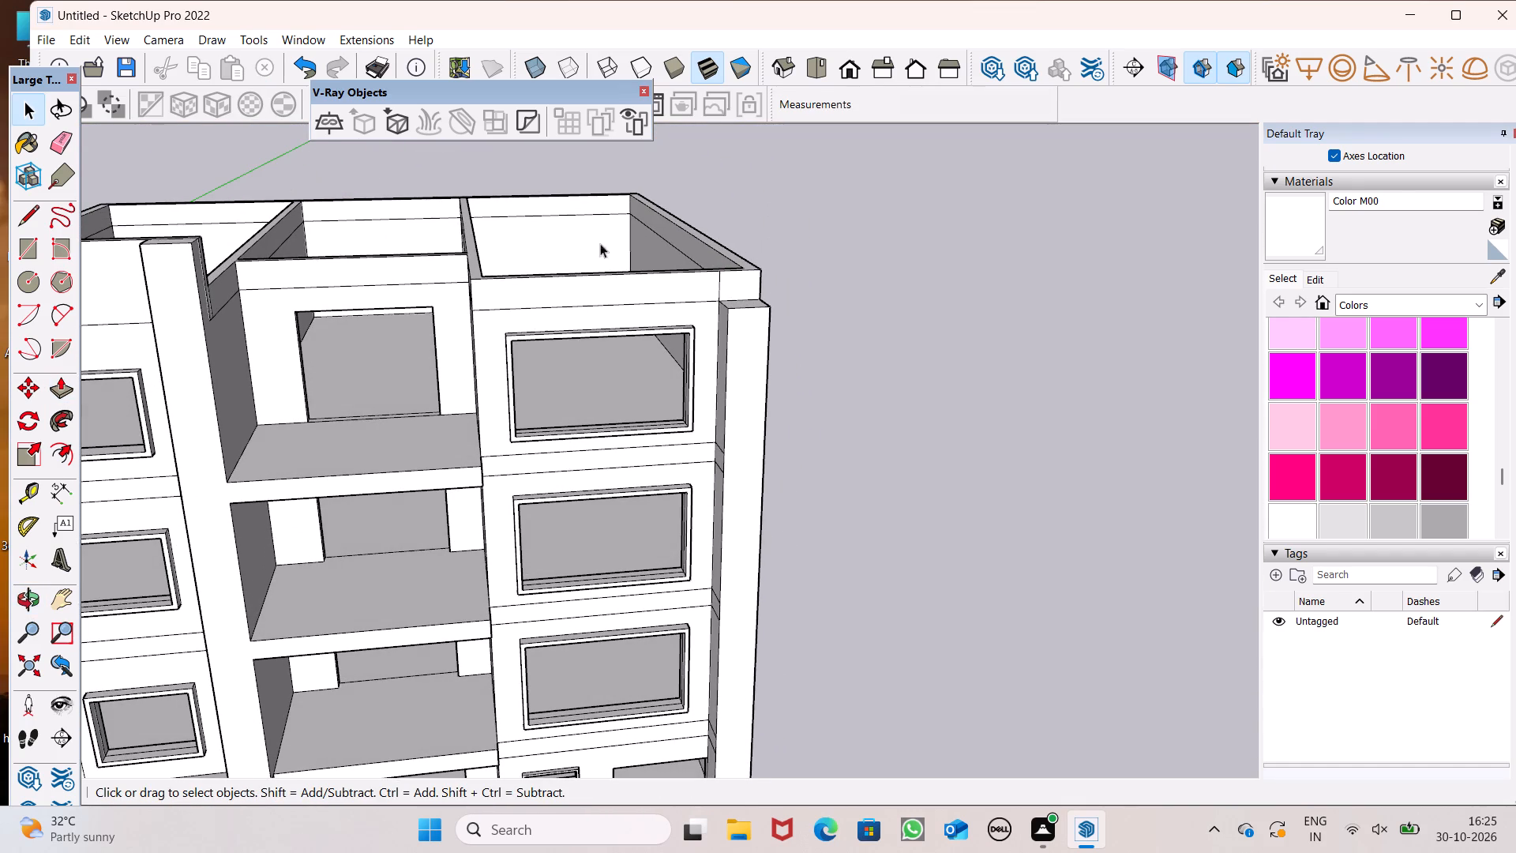
{"action": "left_click", "coordinate": [62, 496]}
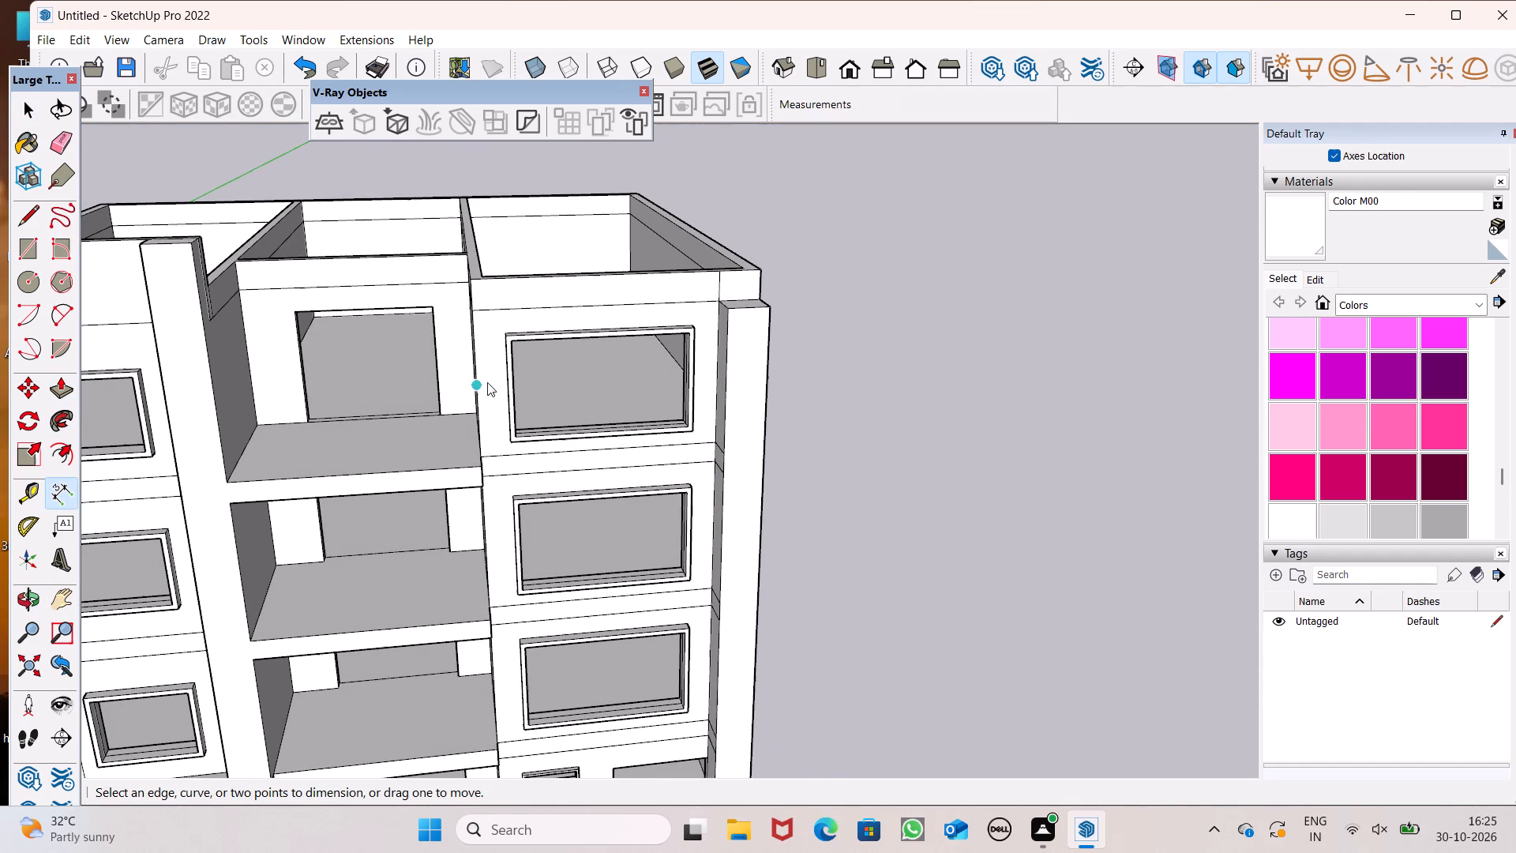
{"action": "scroll", "coordinate": [494, 378], "scroll_direction": "up", "scroll_amount": 3}
{"action": "scroll", "coordinate": [495, 376], "scroll_direction": "down", "scroll_amount": 3}
{"action": "middle_click_drag", "start_coordinate": [492, 385], "coordinate": [610, 387]}
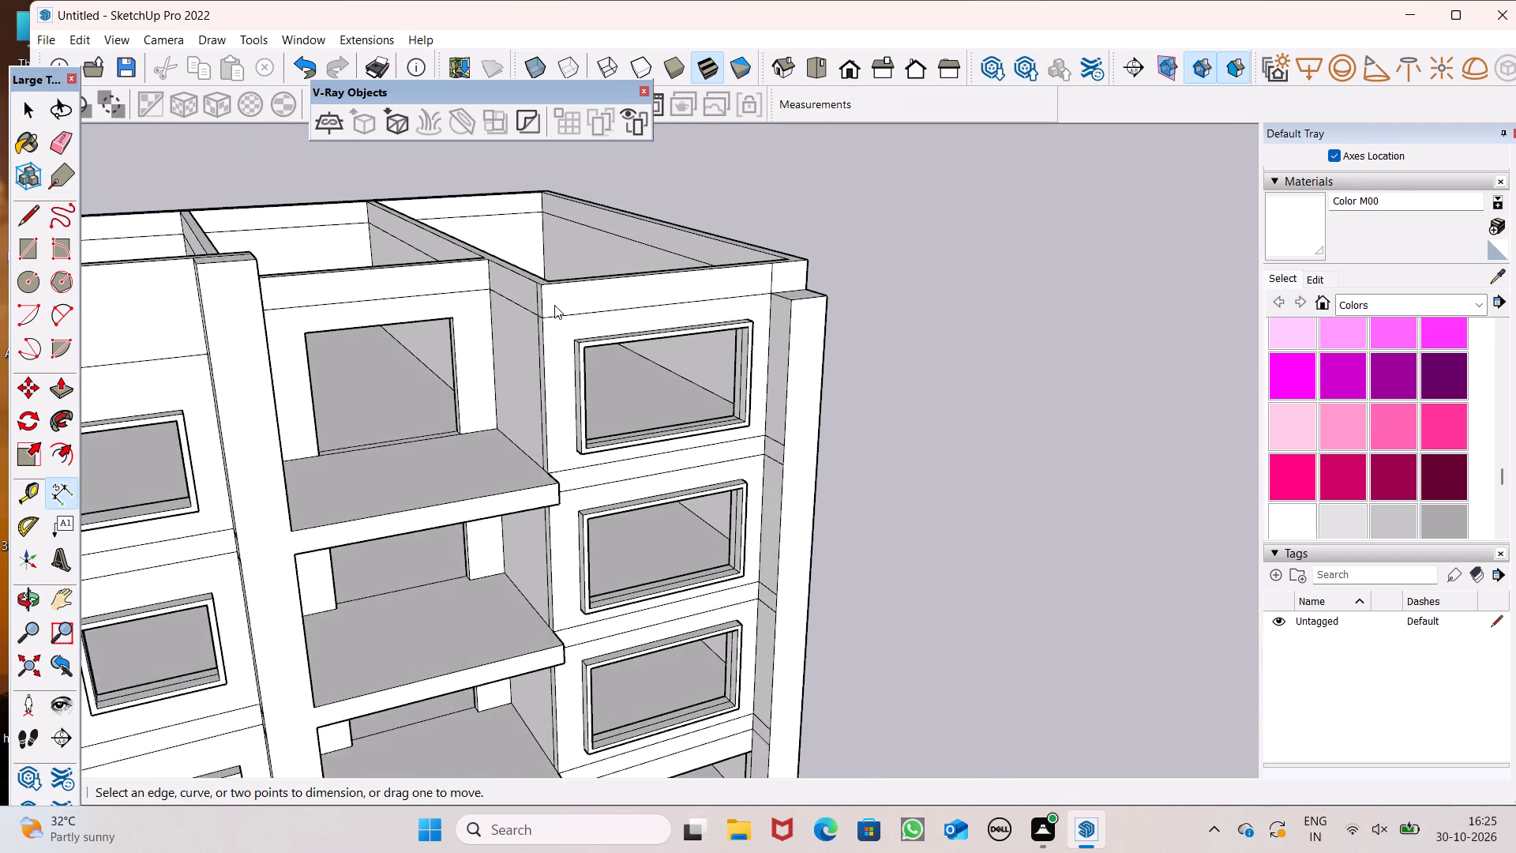
{"action": "scroll", "coordinate": [554, 305], "scroll_direction": "up", "scroll_amount": 12}
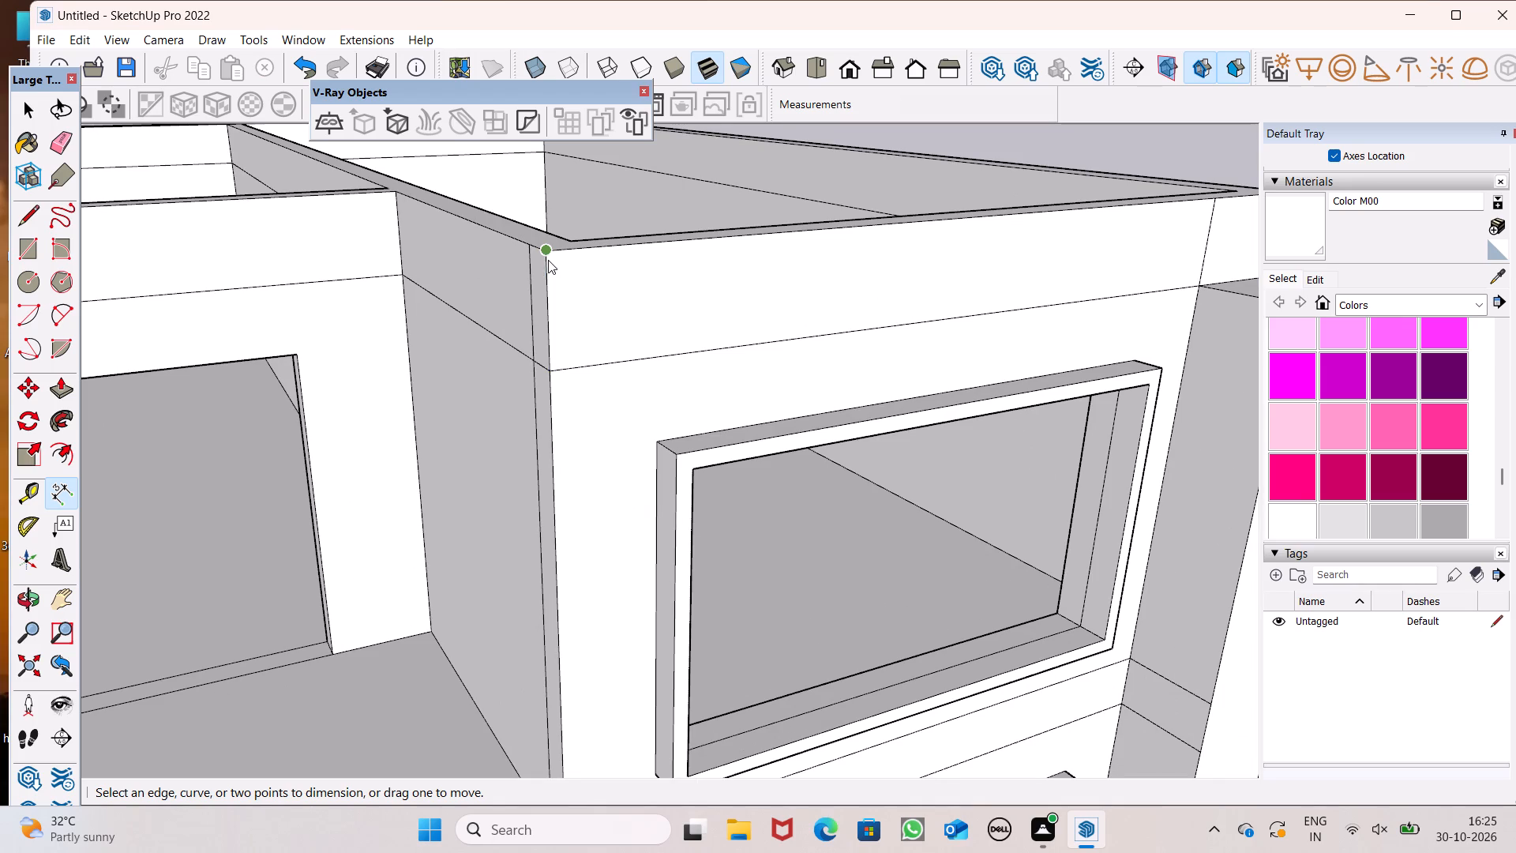
{"action": "left_click", "coordinate": [548, 260]}
{"action": "left_click", "coordinate": [549, 368]}
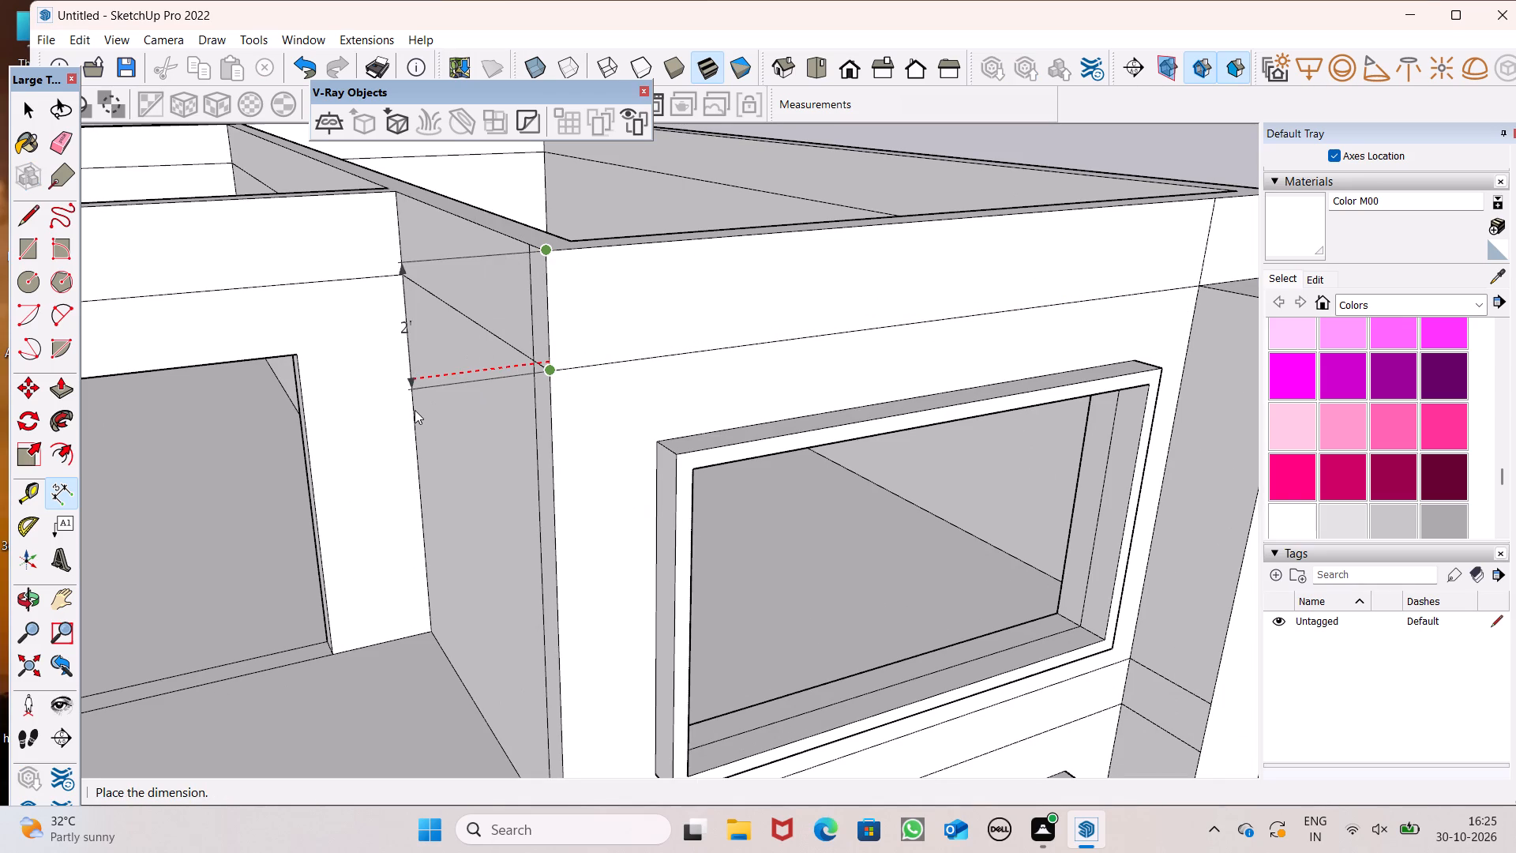
{"action": "key", "text": "space"}
Inspect the parapet band, the corner column's top and the open rooms from the front and above.
{"action": "scroll", "coordinate": [441, 383], "scroll_direction": "down", "scroll_amount": 4}
{"action": "middle_click_drag", "start_coordinate": [527, 414], "coordinate": [241, 432]}
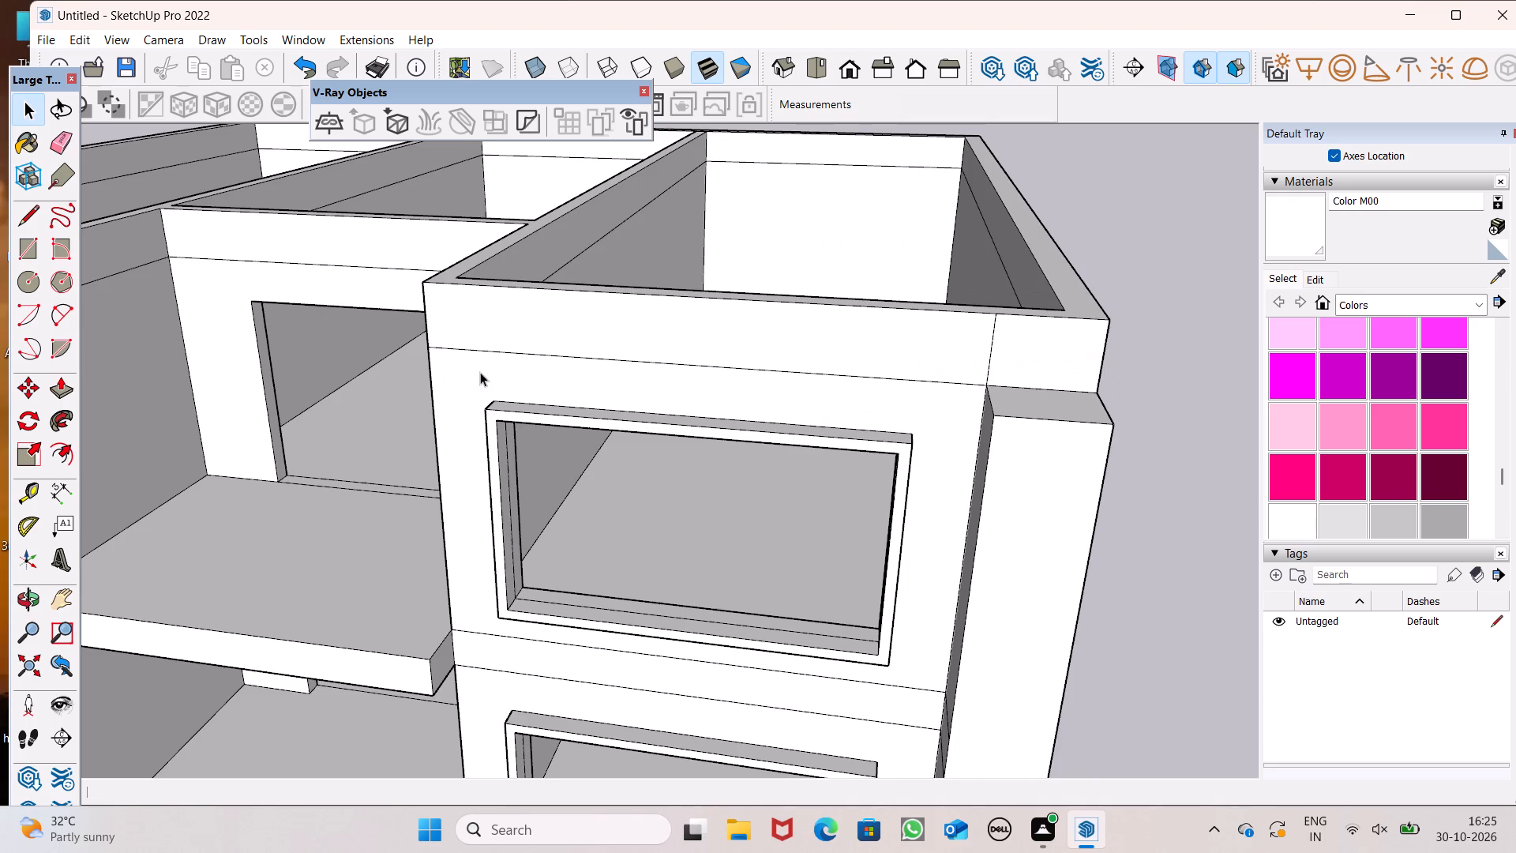
{"action": "scroll", "coordinate": [480, 372], "scroll_direction": "down", "scroll_amount": 2}
{"action": "middle_click_drag", "start_coordinate": [656, 401], "coordinate": [715, 446]}
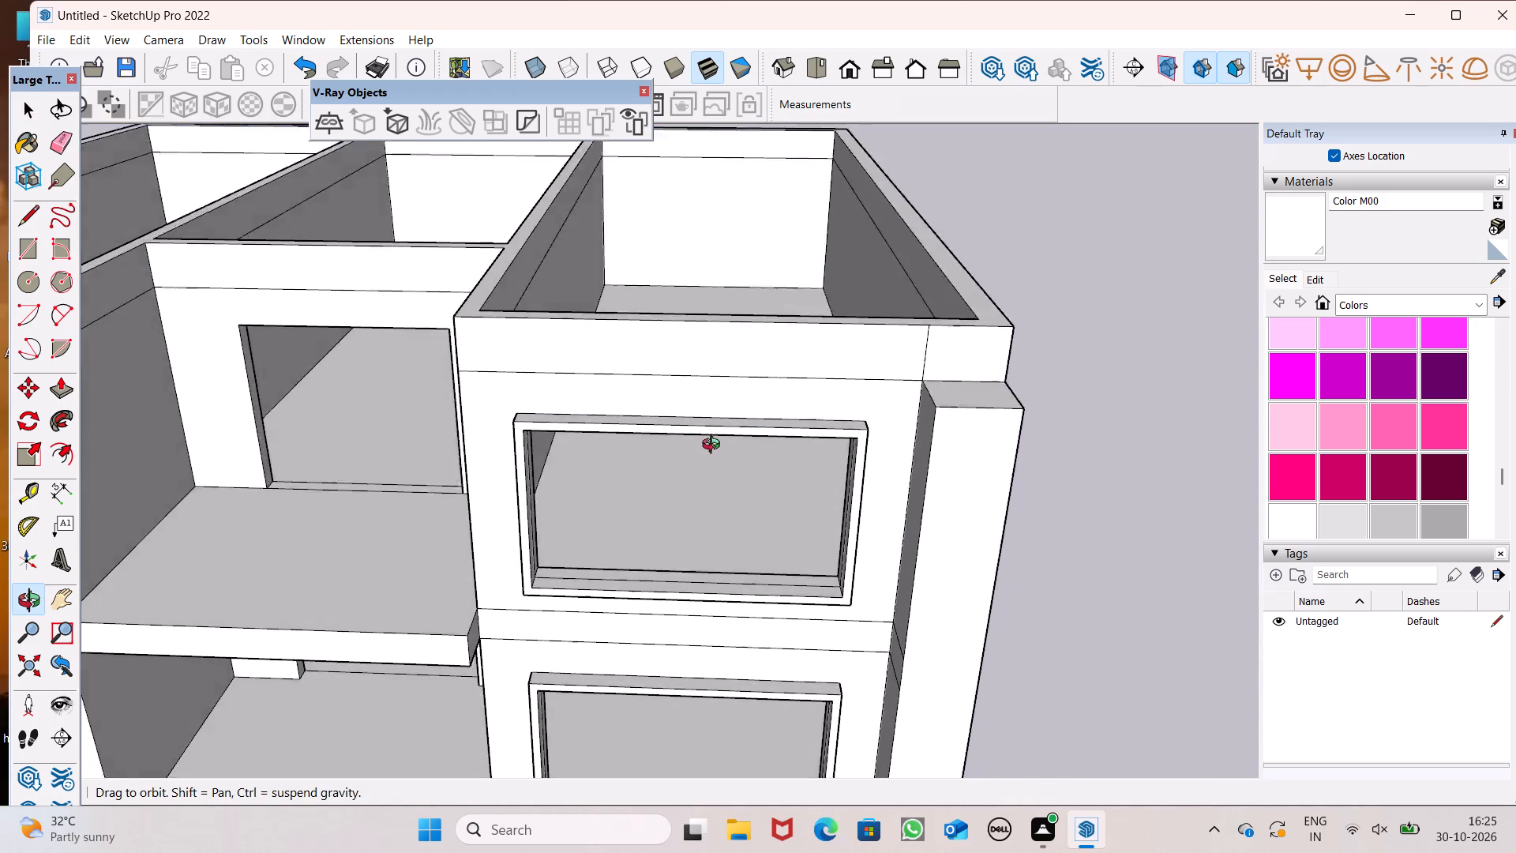
{"action": "middle_click_drag", "start_coordinate": [715, 446], "coordinate": [692, 479]}
{"action": "scroll", "coordinate": [692, 483], "scroll_direction": "up", "scroll_amount": 1}
{"action": "scroll", "coordinate": [869, 360], "scroll_direction": "down", "scroll_amount": 4}
{"action": "middle_click_drag", "start_coordinate": [874, 389], "coordinate": [807, 393]}
{"action": "scroll", "coordinate": [801, 378], "scroll_direction": "up", "scroll_amount": 1}
{"action": "scroll", "coordinate": [800, 363], "scroll_direction": "down", "scroll_amount": 4}
{"action": "middle_click_drag", "start_coordinate": [857, 392], "coordinate": [916, 333]}
{"action": "scroll", "coordinate": [899, 353], "scroll_direction": "down", "scroll_amount": 4}
{"action": "middle_click_drag", "start_coordinate": [898, 356], "coordinate": [895, 423]}
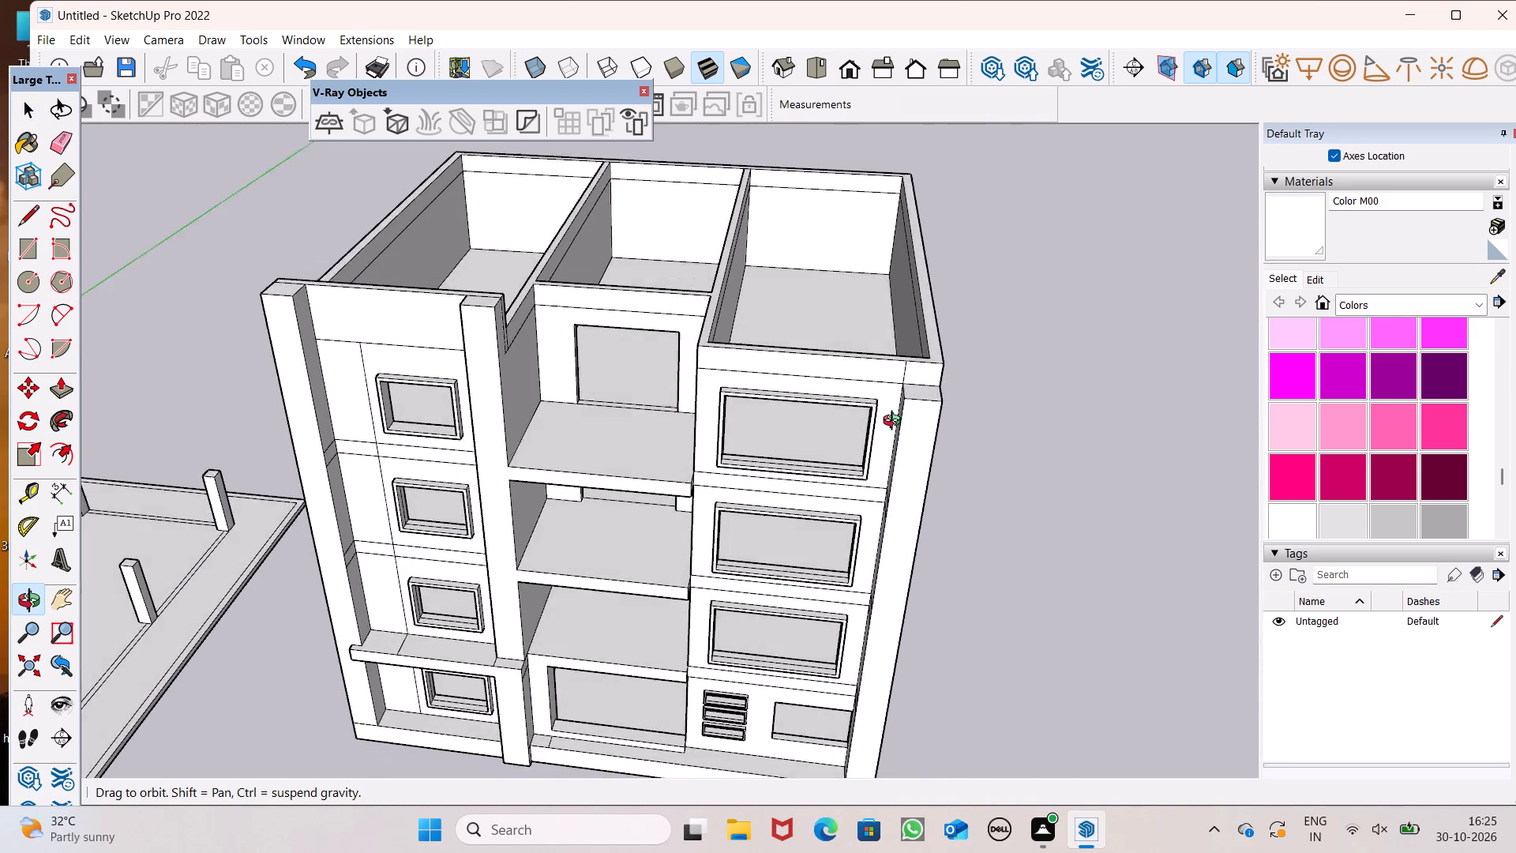
{"action": "middle_click_drag", "start_coordinate": [895, 423], "coordinate": [895, 458]}
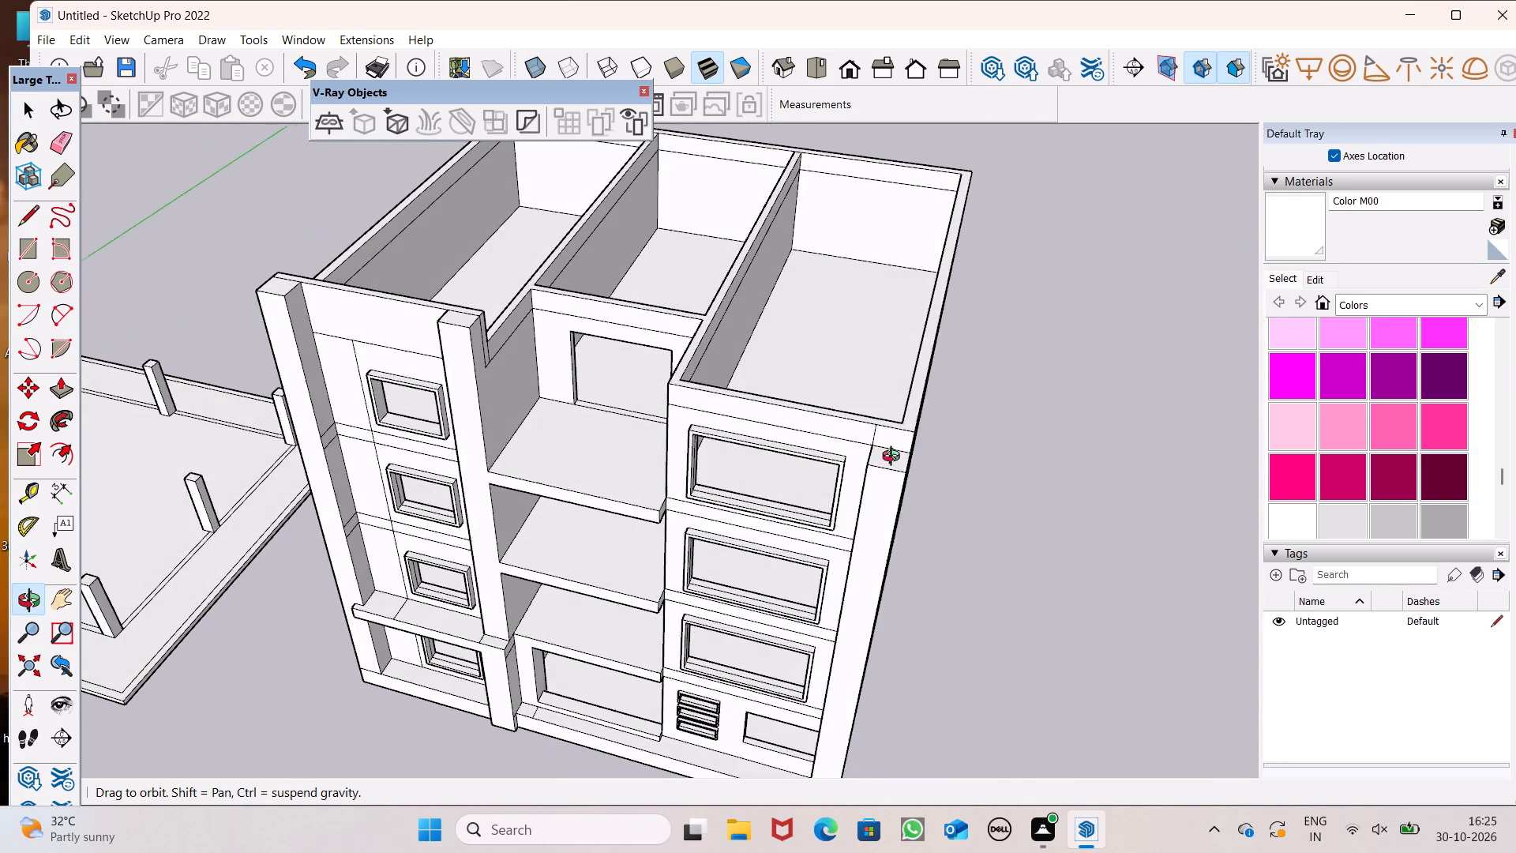
{"action": "middle_click_drag", "start_coordinate": [895, 458], "coordinate": [685, 558]}
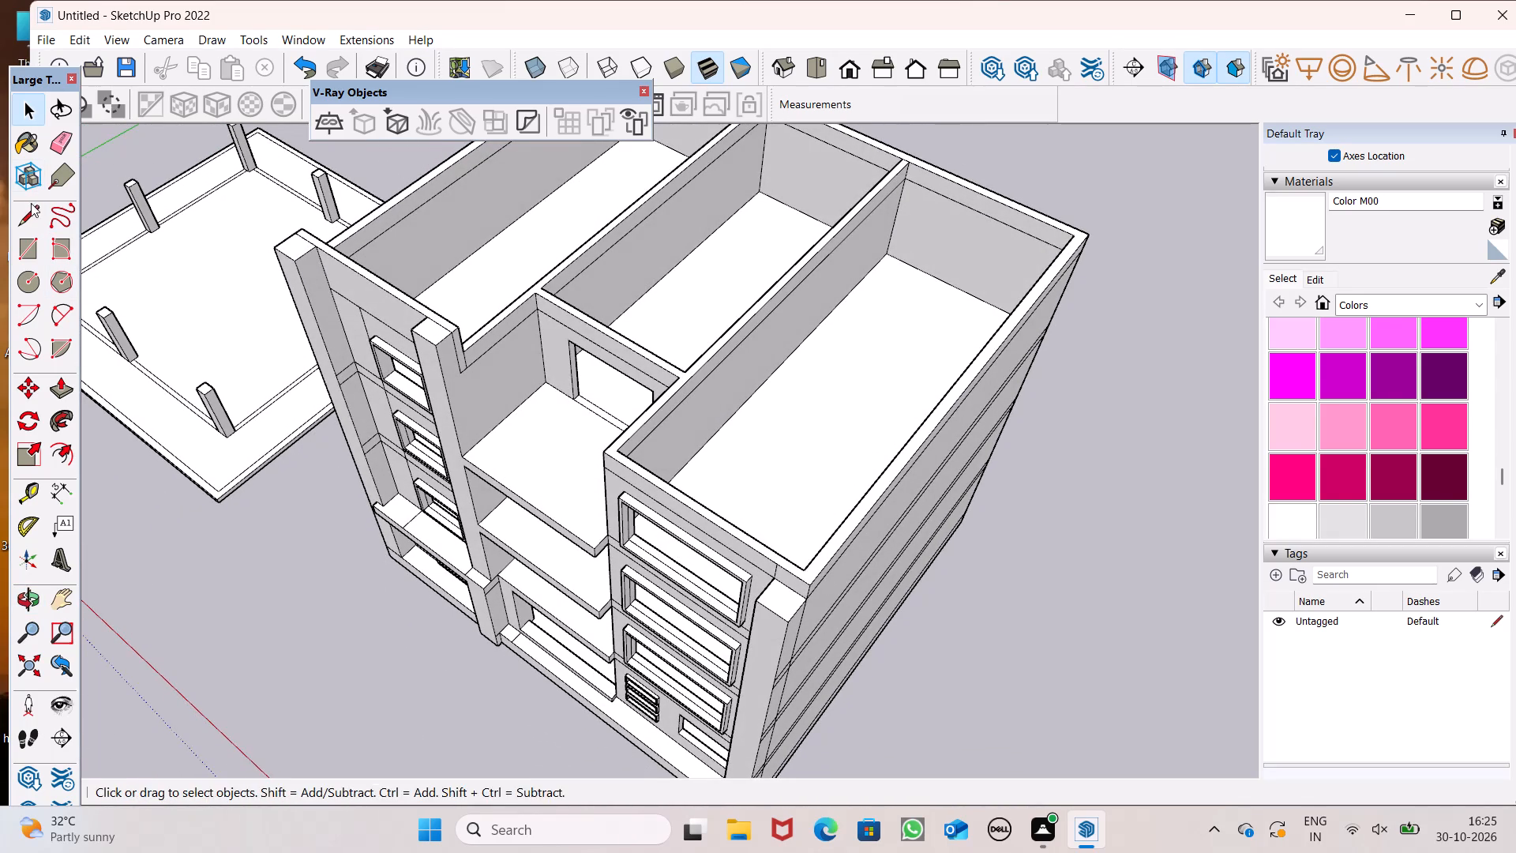
Draw a short line, about 1' 2" long, along the inner top edge of the small-window bay's outer side wall.
{"action": "left_click_drag", "start_coordinate": [27, 212], "coordinate": [49, 224]}
{"action": "scroll", "coordinate": [425, 471], "scroll_direction": "down", "scroll_amount": 5}
{"action": "scroll", "coordinate": [565, 396], "scroll_direction": "up", "scroll_amount": 5}
{"action": "scroll", "coordinate": [403, 263], "scroll_direction": "up", "scroll_amount": 5}
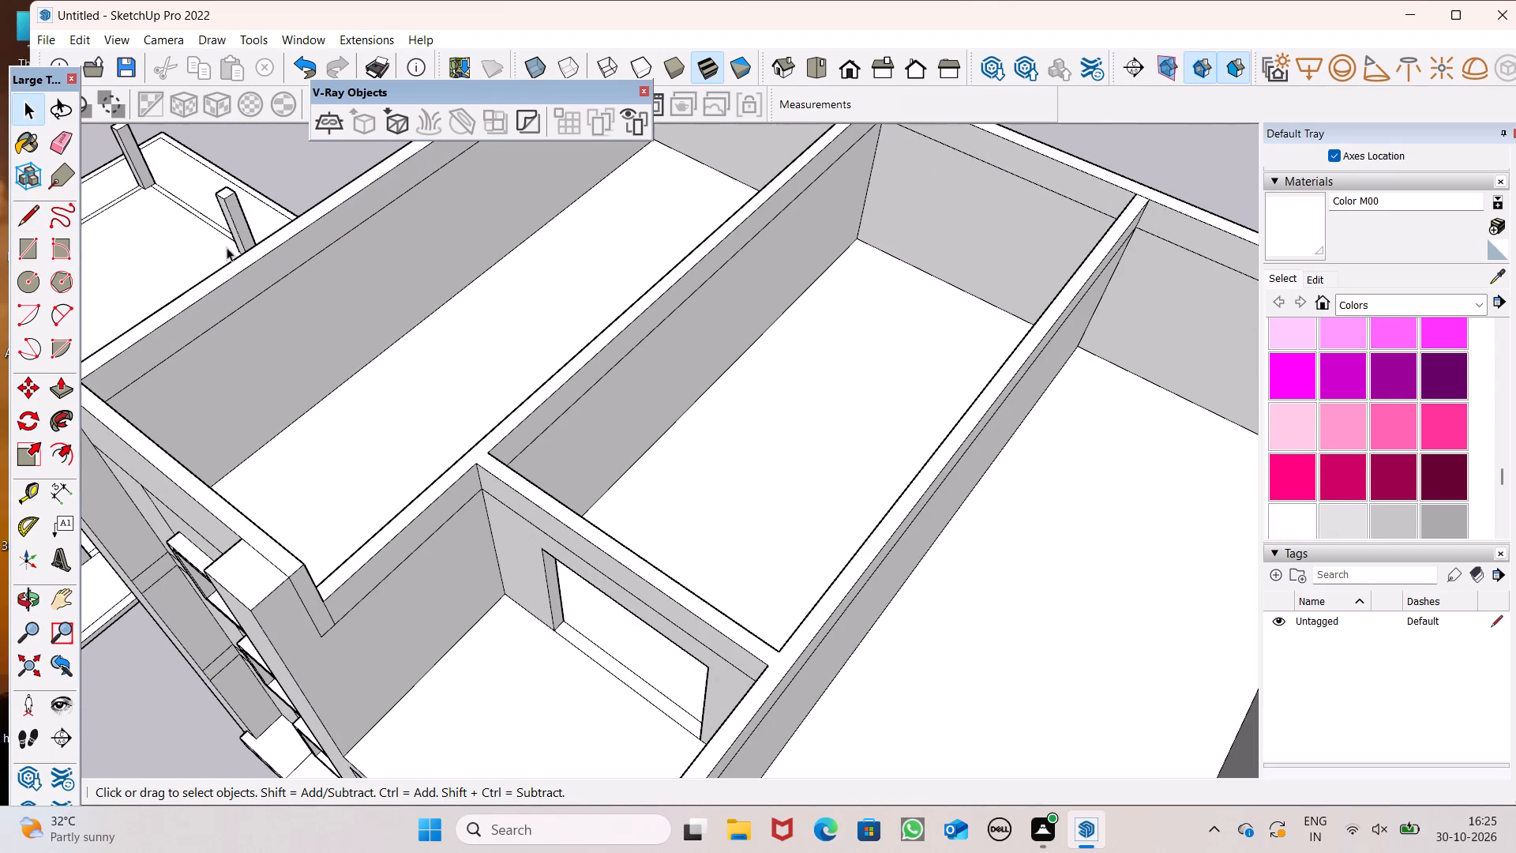
{"action": "left_click", "coordinate": [27, 211]}
{"action": "scroll", "coordinate": [342, 287], "scroll_direction": "down", "scroll_amount": 2}
{"action": "scroll", "coordinate": [208, 328], "scroll_direction": "up", "scroll_amount": 2}
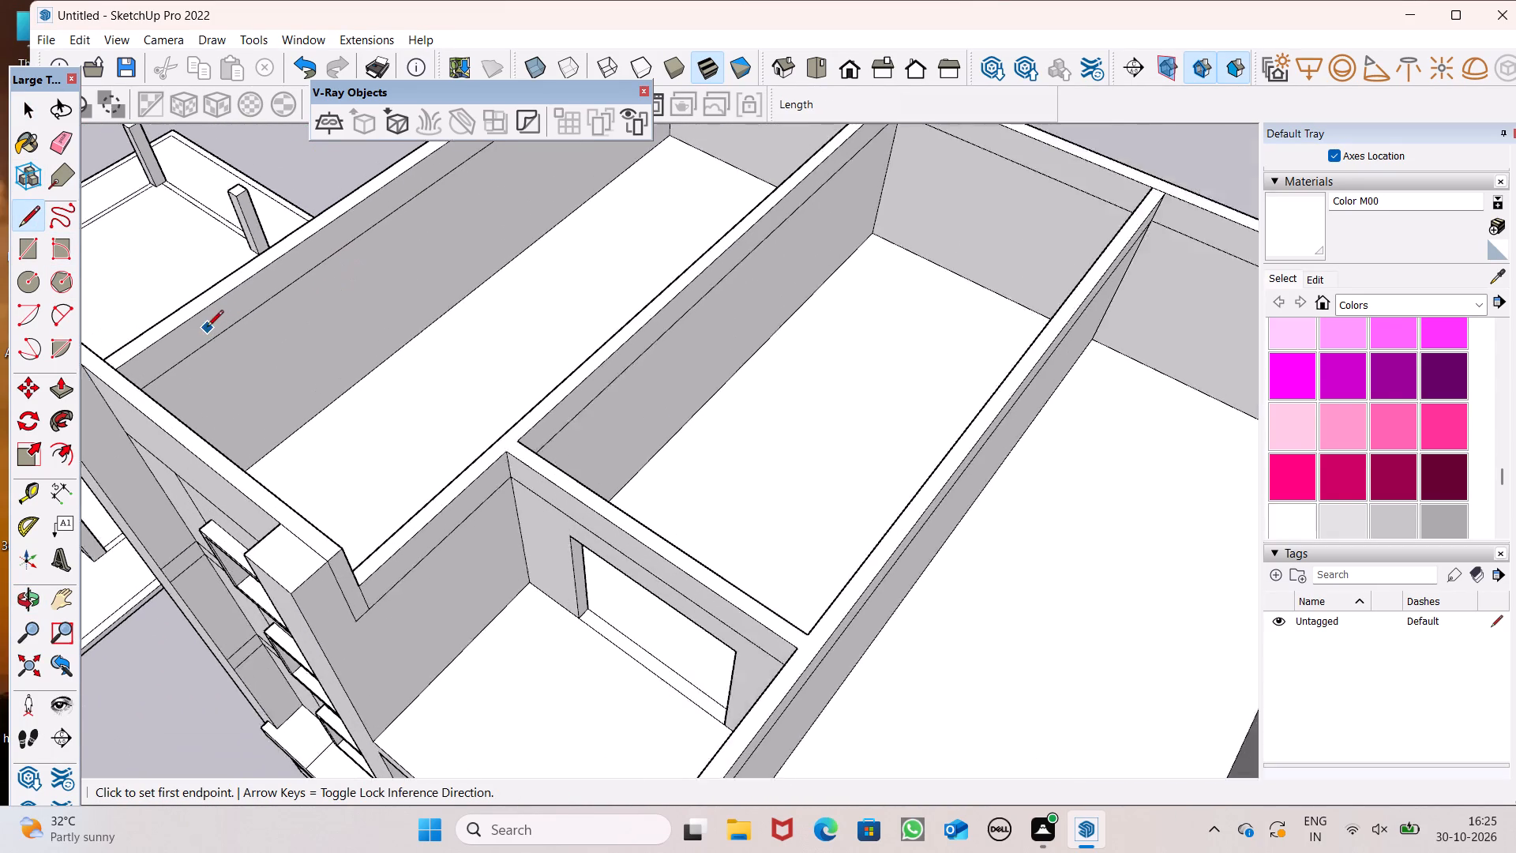
{"action": "scroll", "coordinate": [207, 328], "scroll_direction": "up", "scroll_amount": 3}
{"action": "left_click", "coordinate": [184, 318]}
{"action": "left_click", "coordinate": [207, 299]}
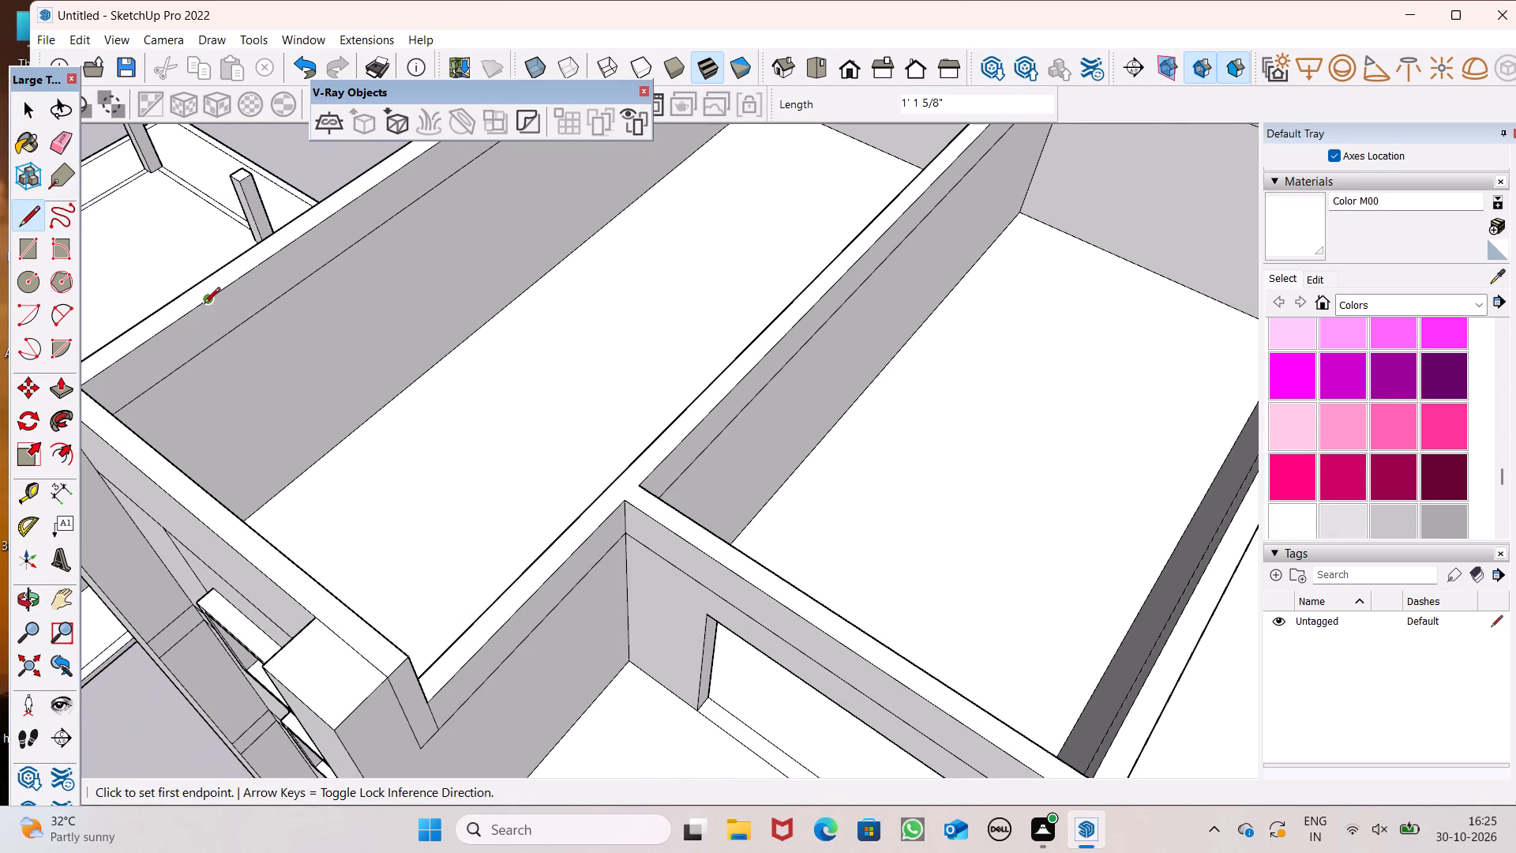
Trace a short line along the parapet's inner base edge in the small-window bay to form a roof face.
{"action": "scroll", "coordinate": [215, 356], "scroll_direction": "down", "scroll_amount": 3}
{"action": "middle_click_drag", "start_coordinate": [328, 408], "coordinate": [1037, 276]}
{"action": "middle_click_drag", "start_coordinate": [751, 381], "coordinate": [1005, 437]}
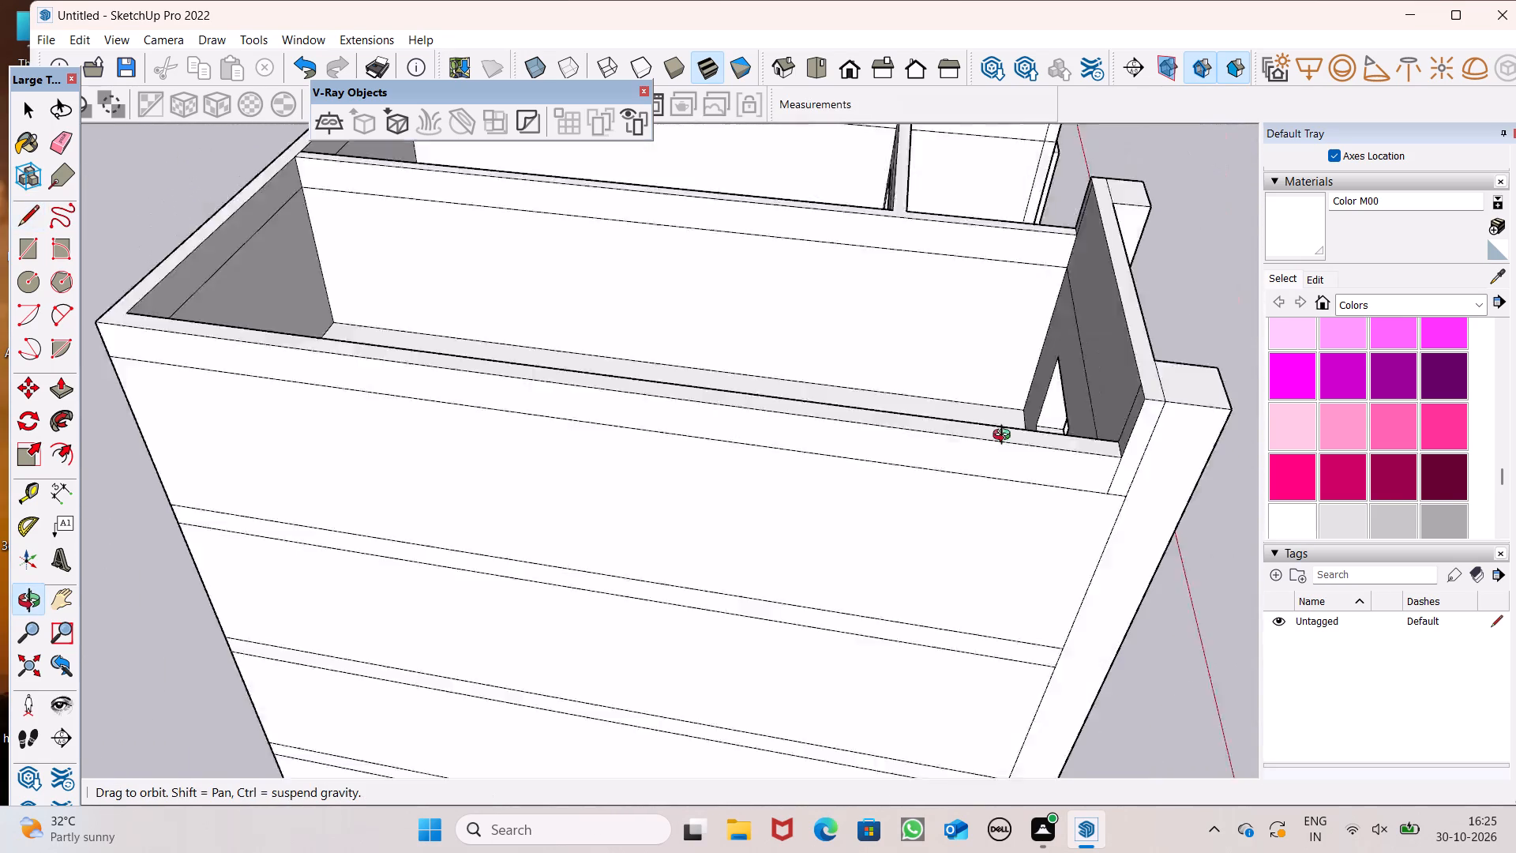
{"action": "middle_click_drag", "start_coordinate": [1005, 437], "coordinate": [1189, 342]}
{"action": "scroll", "coordinate": [940, 168], "scroll_direction": "up", "scroll_amount": 3}
{"action": "scroll", "coordinate": [906, 161], "scroll_direction": "down", "scroll_amount": 1}
{"action": "scroll", "coordinate": [893, 160], "scroll_direction": "up", "scroll_amount": 3}
{"action": "scroll", "coordinate": [895, 201], "scroll_direction": "down", "scroll_amount": 2}
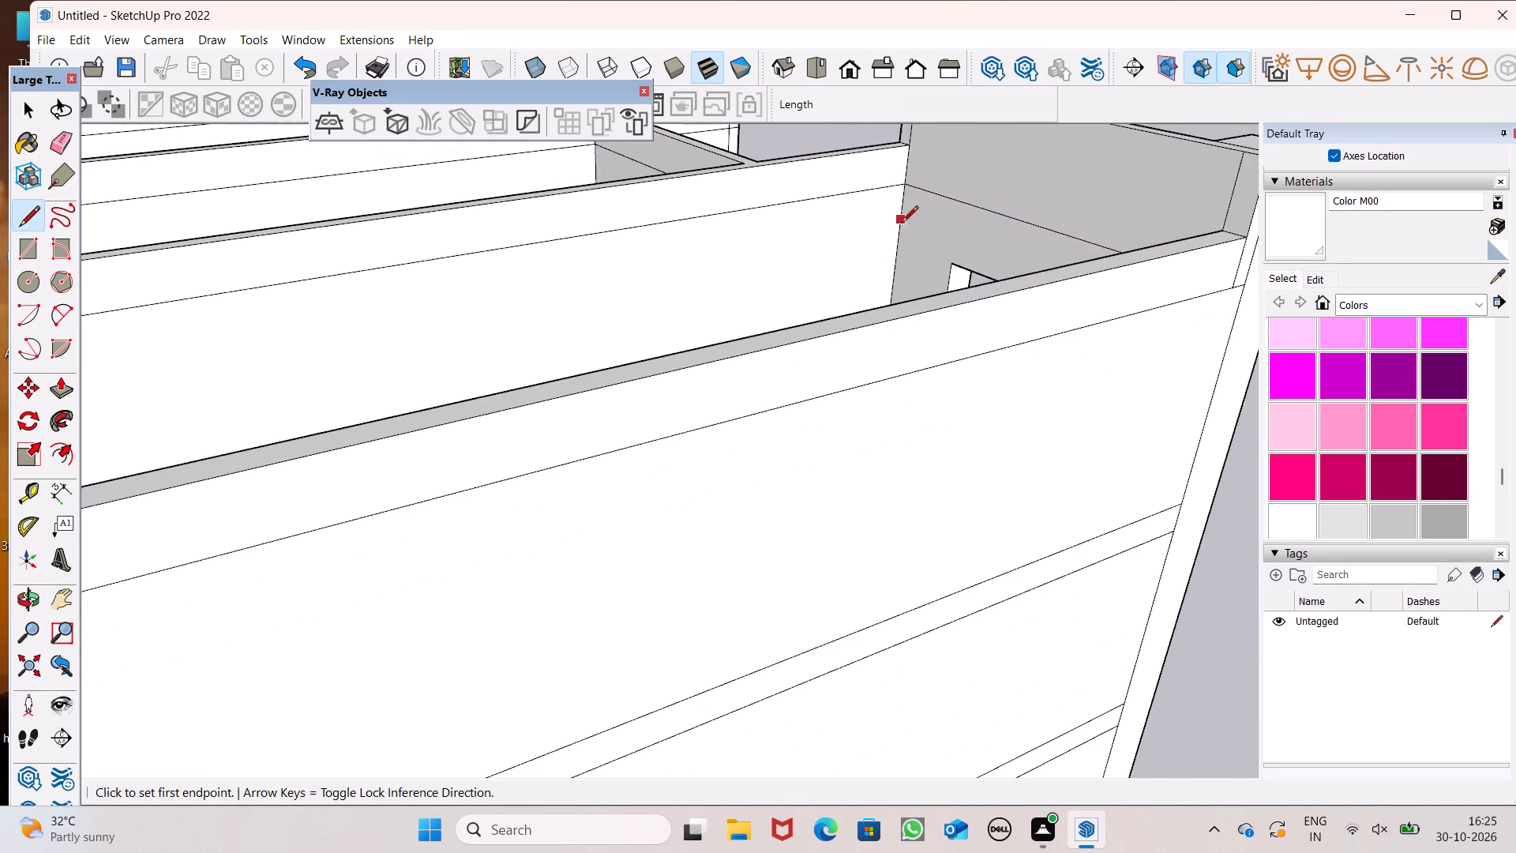
{"action": "middle_click_drag", "start_coordinate": [925, 238], "coordinate": [1042, 329]}
{"action": "scroll", "coordinate": [941, 310], "scroll_direction": "down", "scroll_amount": 3}
{"action": "scroll", "coordinate": [741, 411], "scroll_direction": "up", "scroll_amount": 4}
{"action": "scroll", "coordinate": [709, 430], "scroll_direction": "down", "scroll_amount": 4}
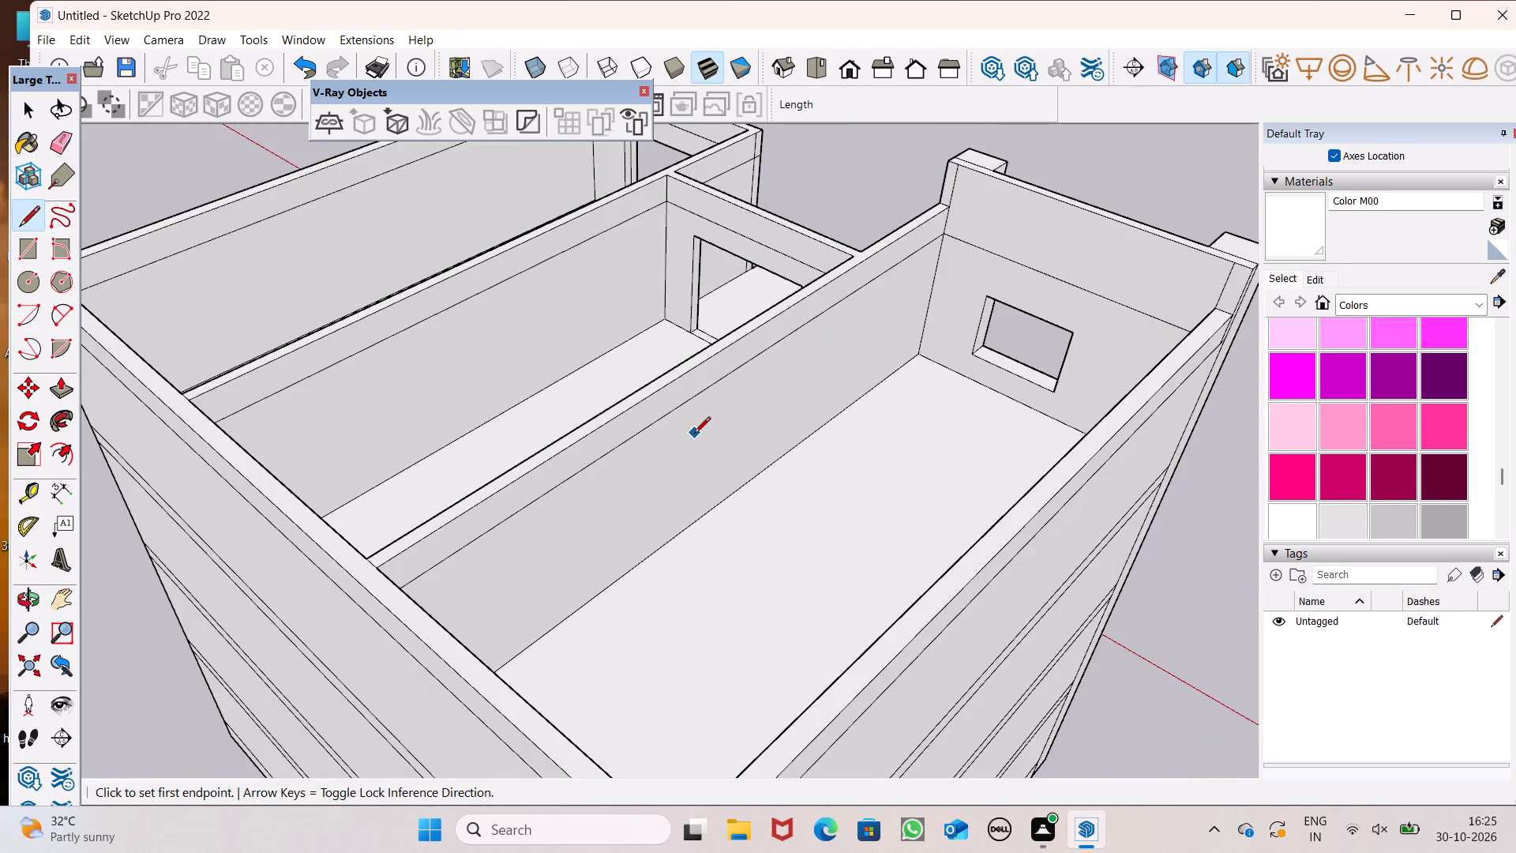
{"action": "middle_click_drag", "start_coordinate": [692, 440], "coordinate": [366, 457]}
{"action": "scroll", "coordinate": [176, 404], "scroll_direction": "up", "scroll_amount": 5}
{"action": "left_click", "coordinate": [294, 354]}
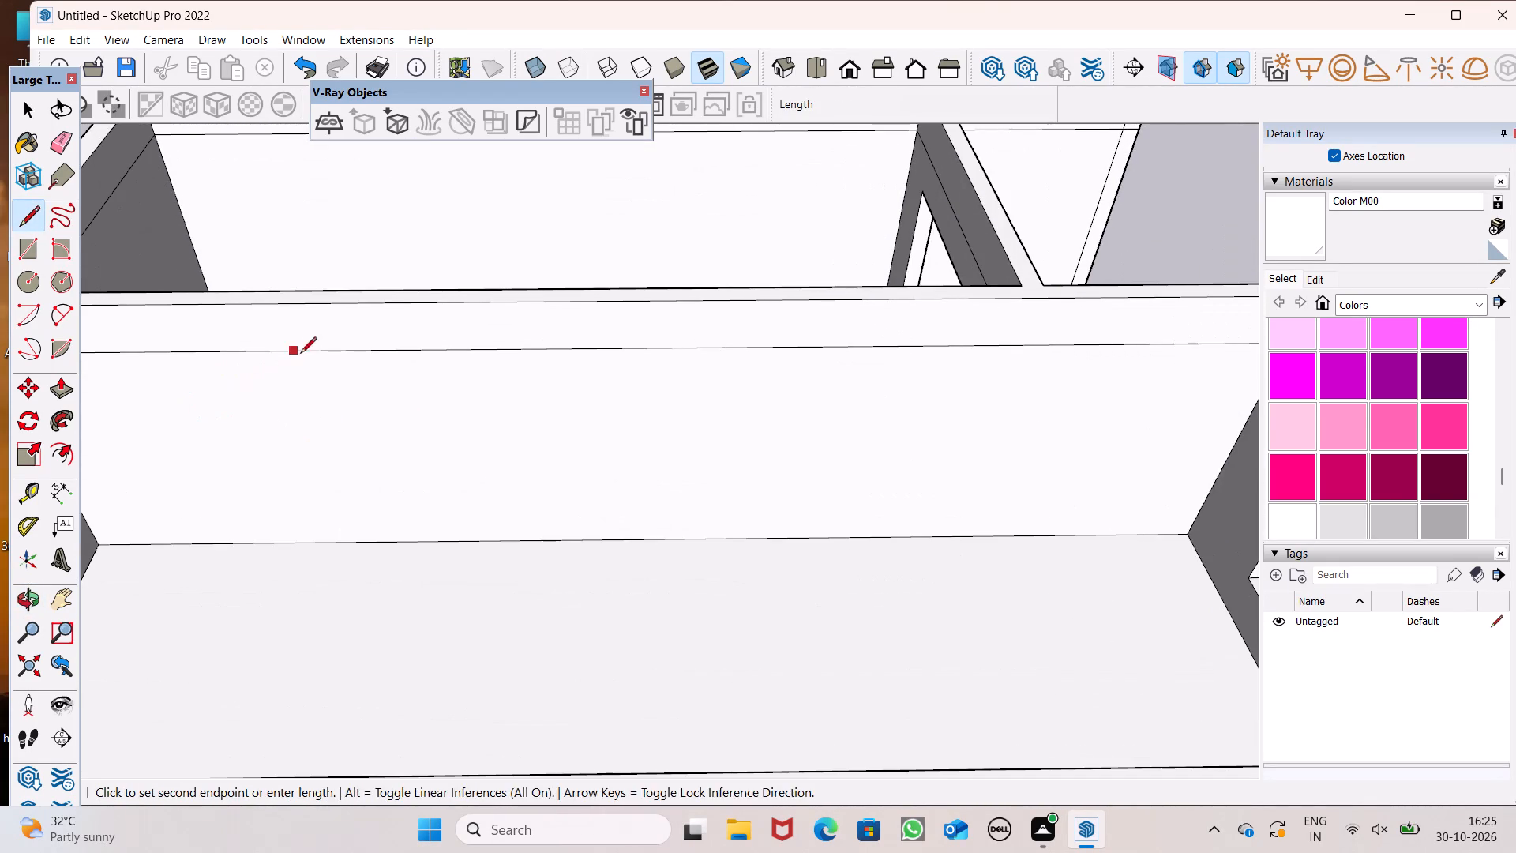
{"action": "left_click", "coordinate": [358, 355]}
Push/Pull the small-window bay's new roof face up 2' to the top of the surrounding walls.
{"action": "scroll", "coordinate": [356, 373], "scroll_direction": "down", "scroll_amount": 9}
{"action": "middle_click_drag", "start_coordinate": [374, 400], "coordinate": [287, 434]}
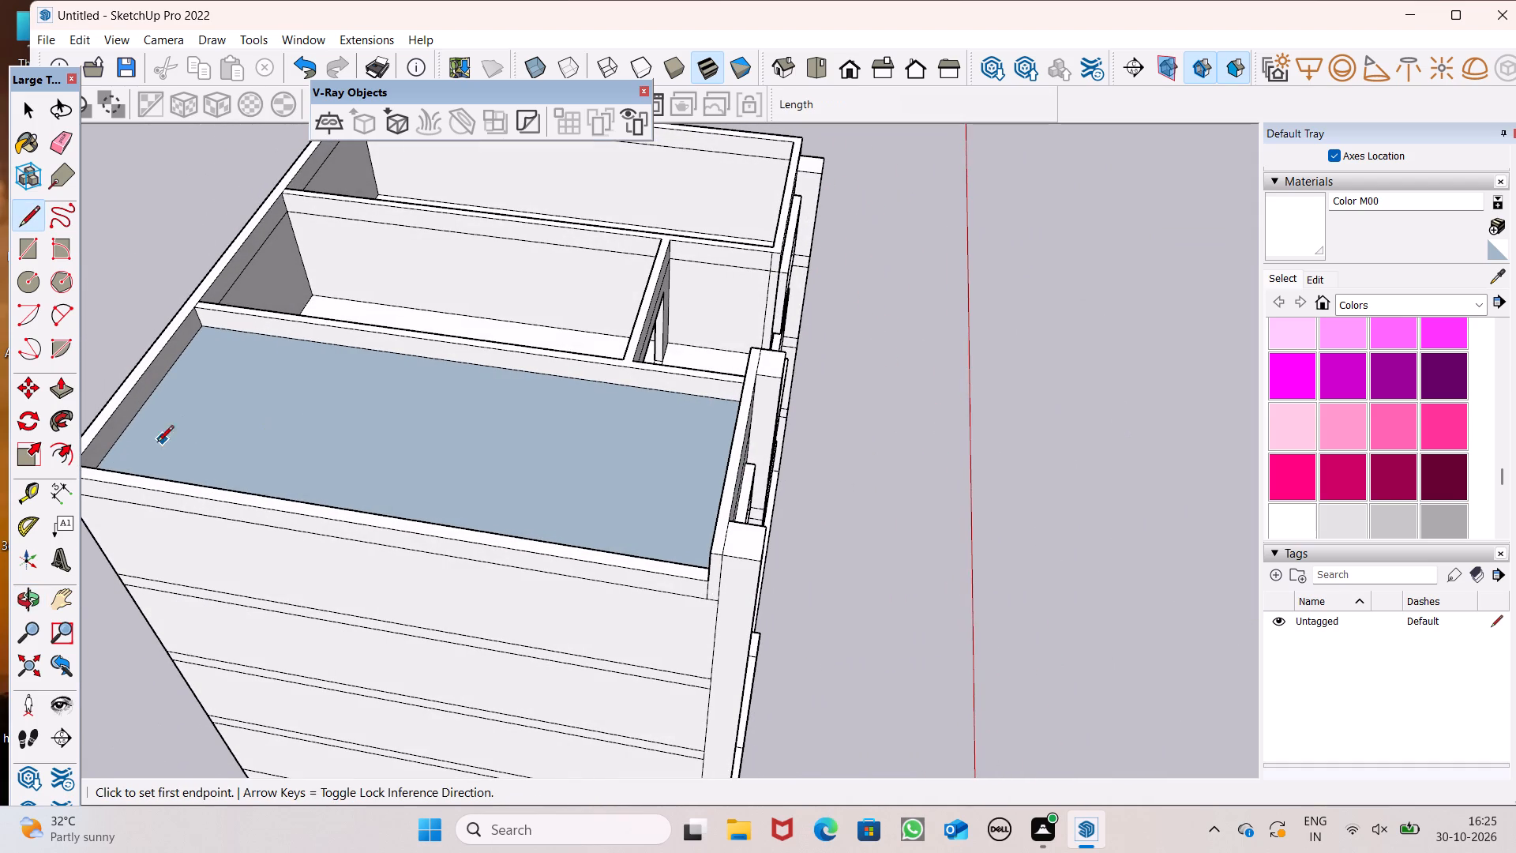
{"action": "left_click", "coordinate": [66, 396]}
{"action": "middle_click_drag", "start_coordinate": [469, 421], "coordinate": [707, 425]}
{"action": "scroll", "coordinate": [707, 425], "scroll_direction": "up", "scroll_amount": 1}
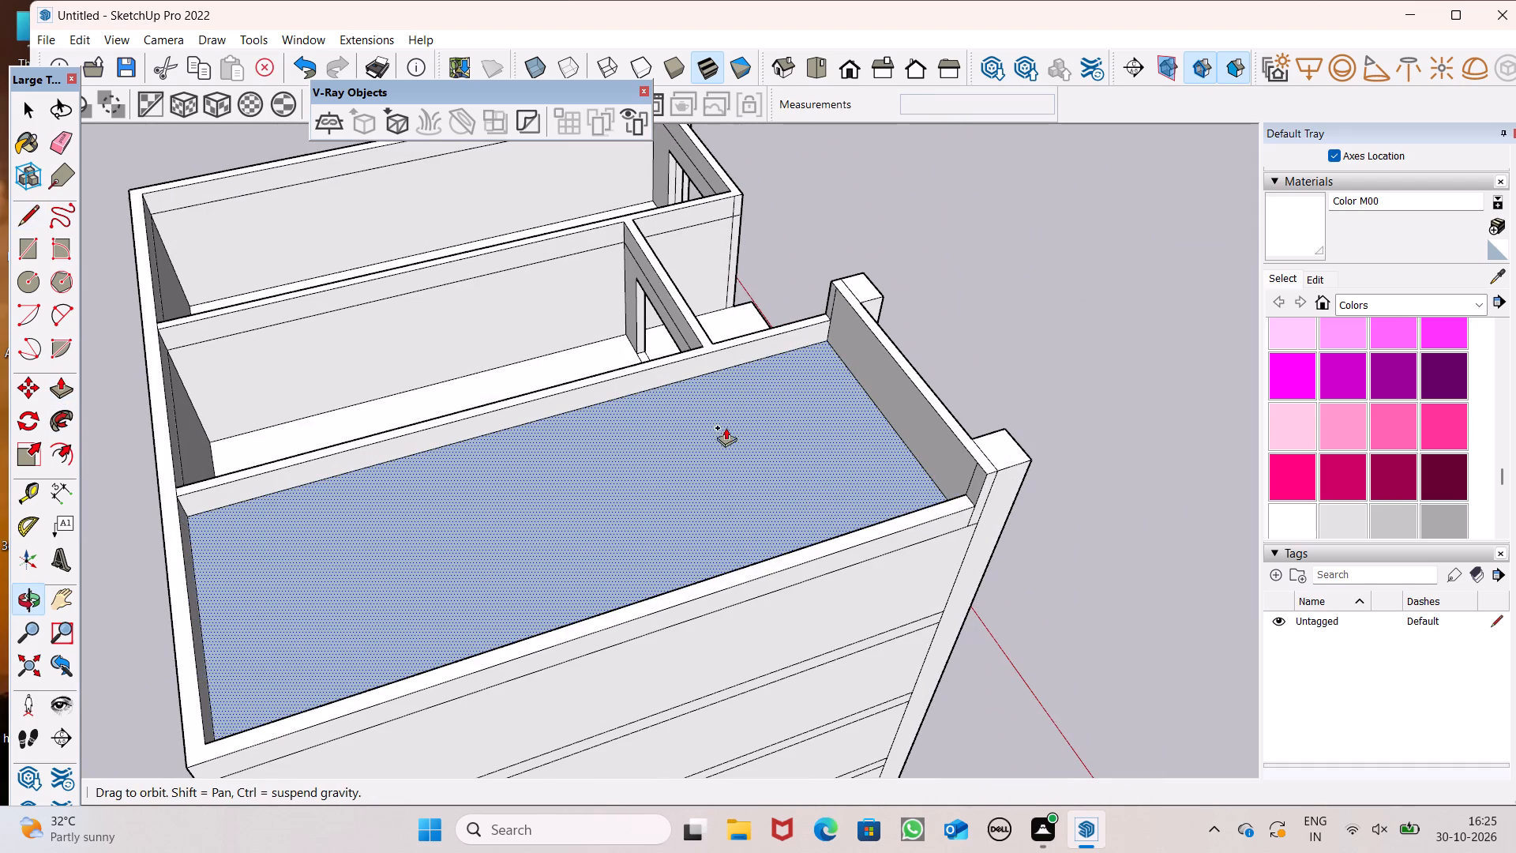
{"action": "left_click_drag", "start_coordinate": [748, 417], "coordinate": [827, 551]}
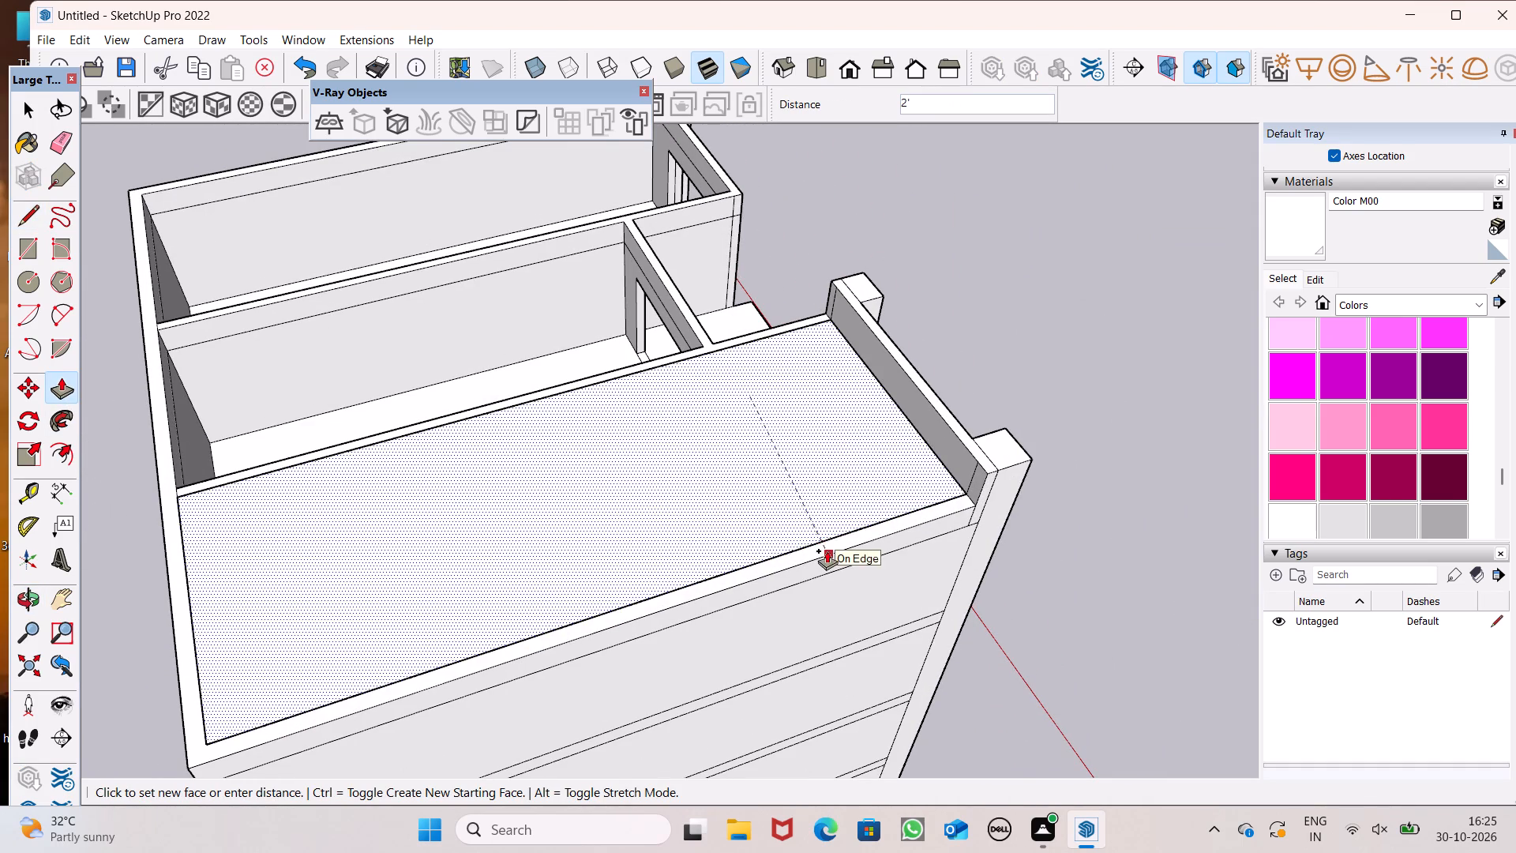
{"action": "left_click_drag", "start_coordinate": [827, 551], "coordinate": [817, 545]}
Close the large-window and middle bays with roof faces by tracing parapet base edges, about 2' 8" and 1' 9" long.
{"action": "scroll", "coordinate": [554, 373], "scroll_direction": "down", "scroll_amount": 4}
{"action": "middle_click_drag", "start_coordinate": [572, 396], "coordinate": [587, 536]}
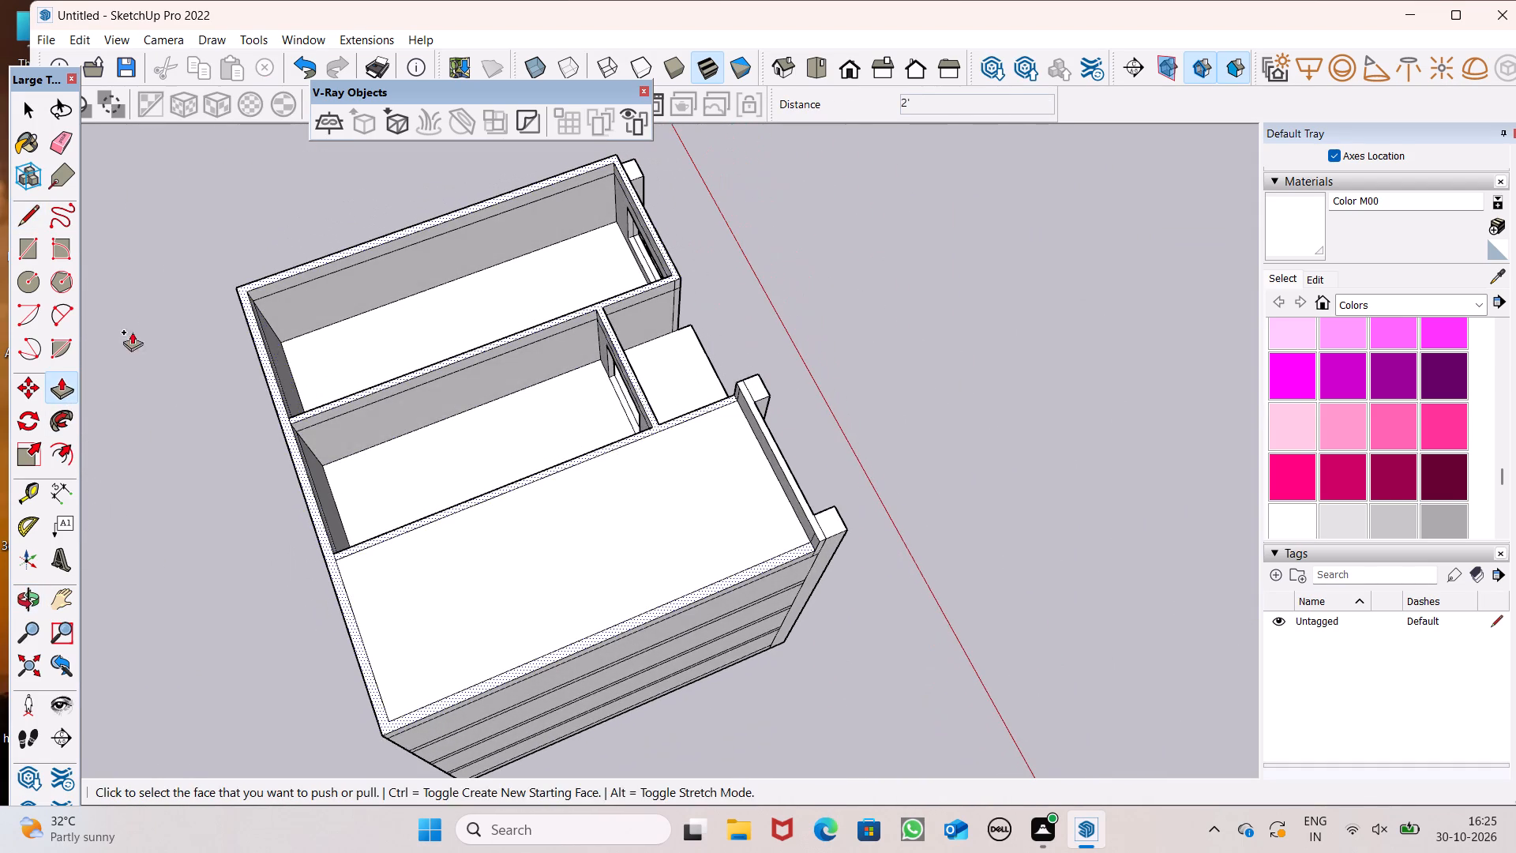
{"action": "left_click", "coordinate": [24, 220]}
{"action": "scroll", "coordinate": [223, 305], "scroll_direction": "up", "scroll_amount": 6}
{"action": "left_click_drag", "start_coordinate": [281, 272], "coordinate": [305, 272]}
{"action": "left_click", "coordinate": [323, 264]}
{"action": "left_click", "coordinate": [426, 492]}
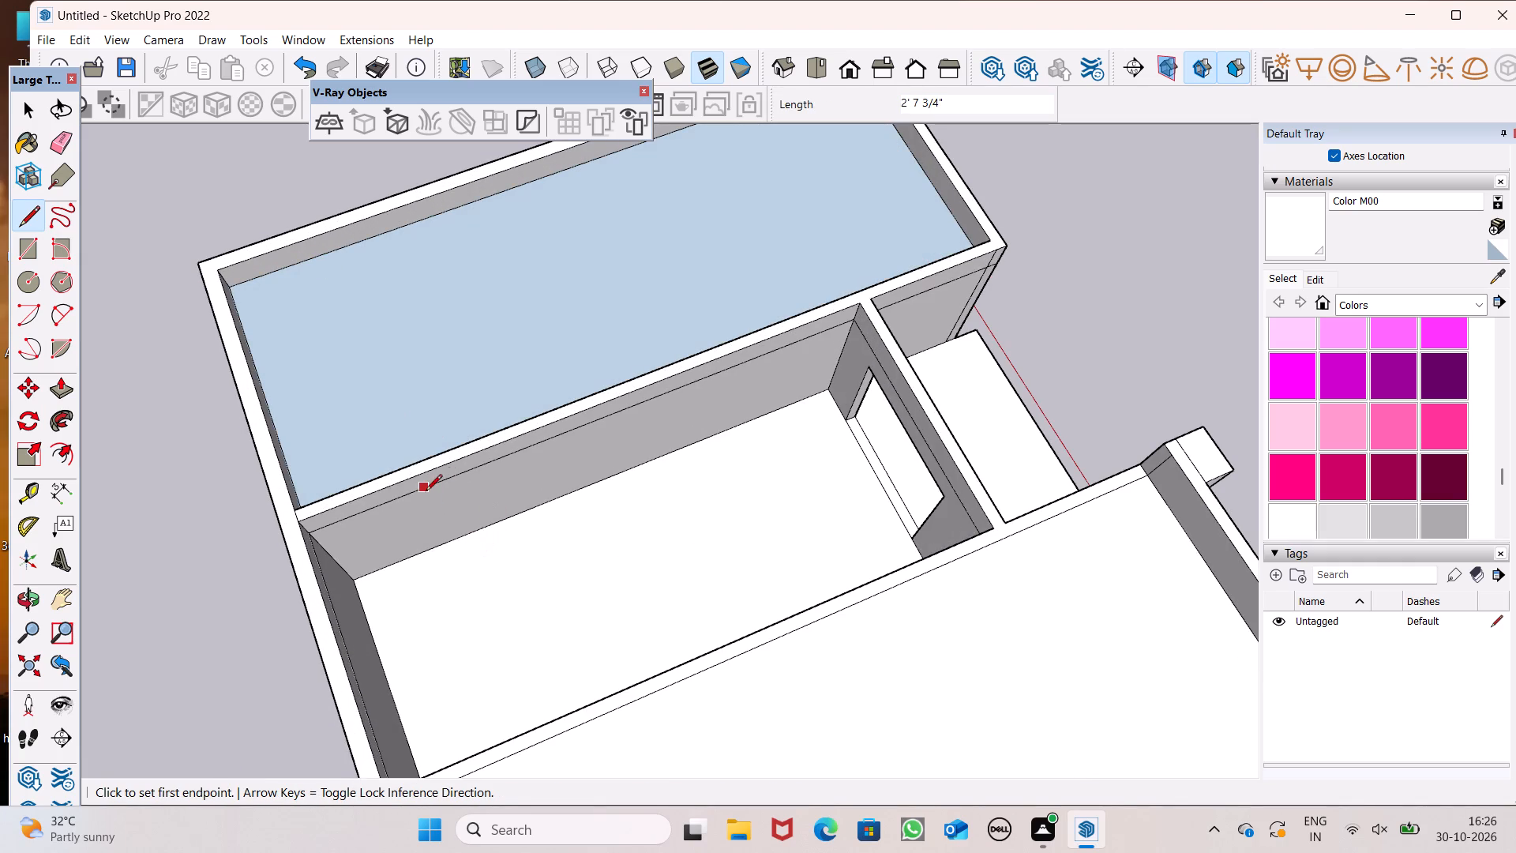
{"action": "left_click", "coordinate": [449, 471]}
Push/Pull the large-window bay's roof face up to the top of its surrounding walls.
{"action": "left_click_drag", "start_coordinate": [62, 393], "coordinate": [78, 397]}
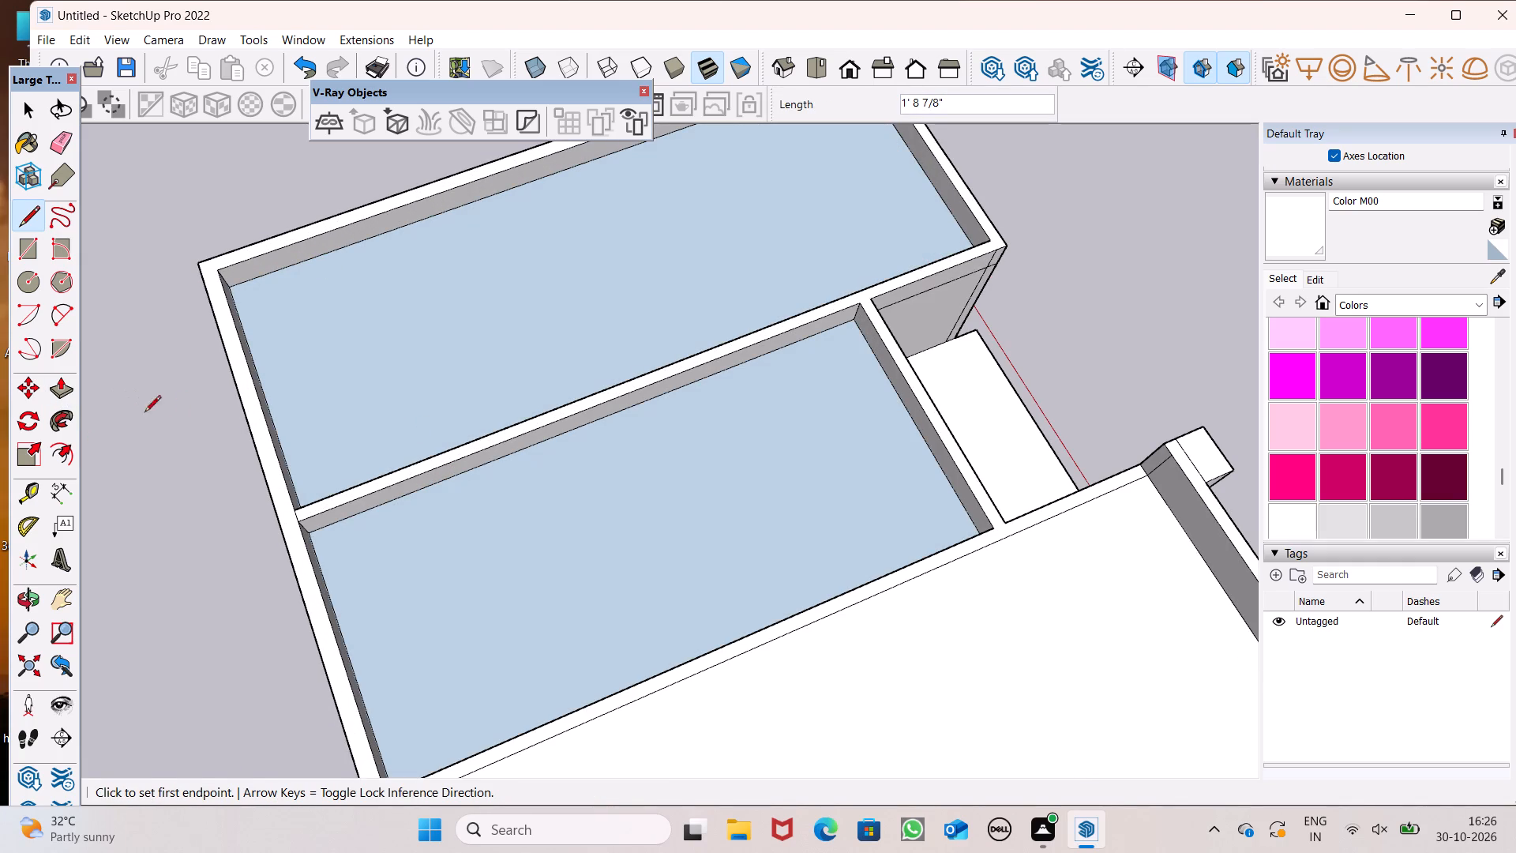
{"action": "left_click", "coordinate": [43, 388]}
{"action": "left_click", "coordinate": [58, 396]}
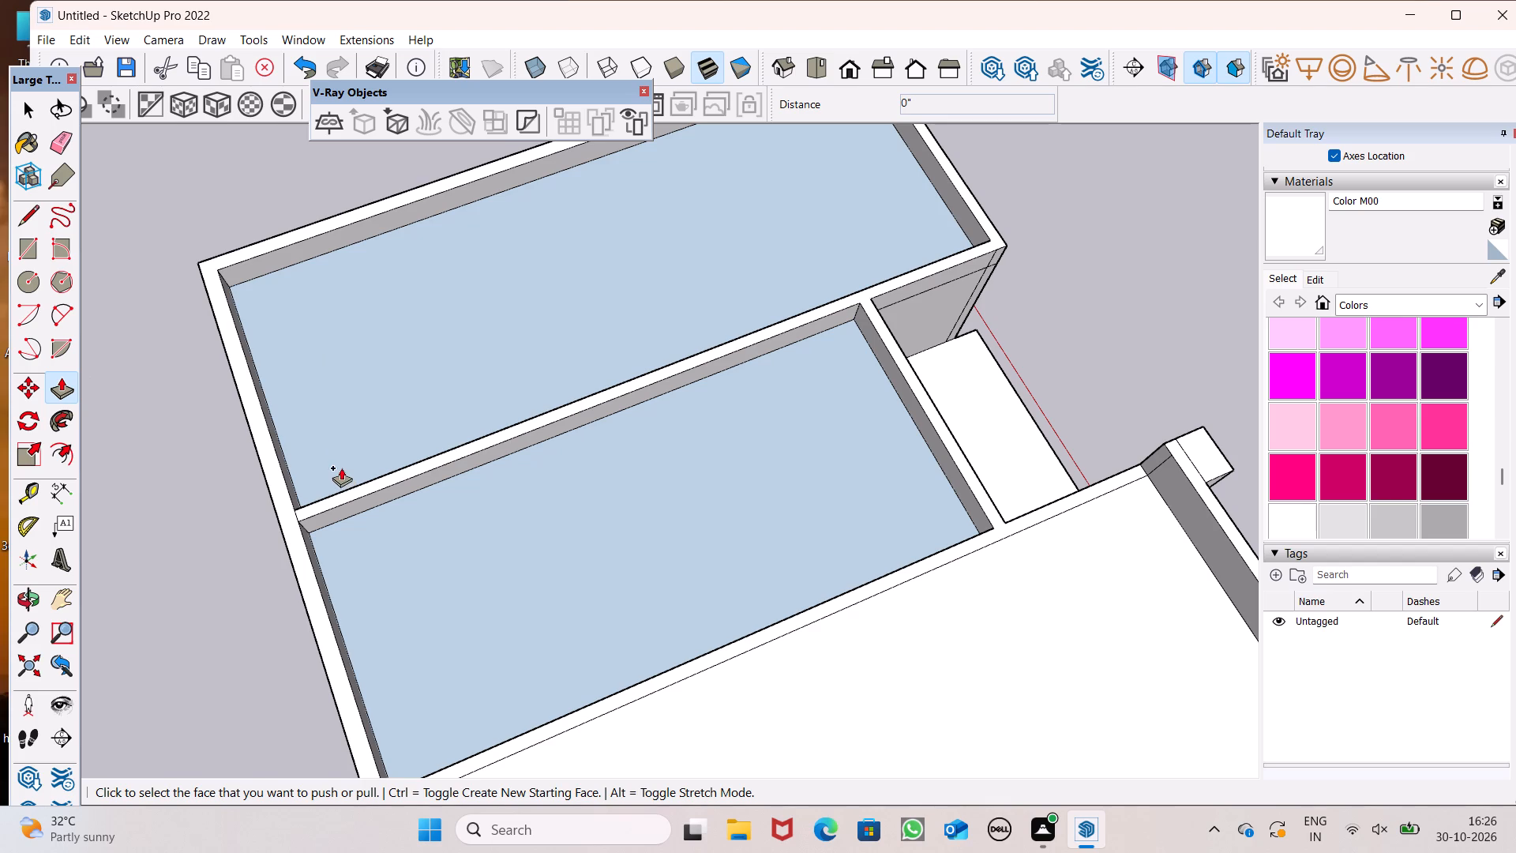
{"action": "left_click_drag", "start_coordinate": [341, 468], "coordinate": [350, 502]}
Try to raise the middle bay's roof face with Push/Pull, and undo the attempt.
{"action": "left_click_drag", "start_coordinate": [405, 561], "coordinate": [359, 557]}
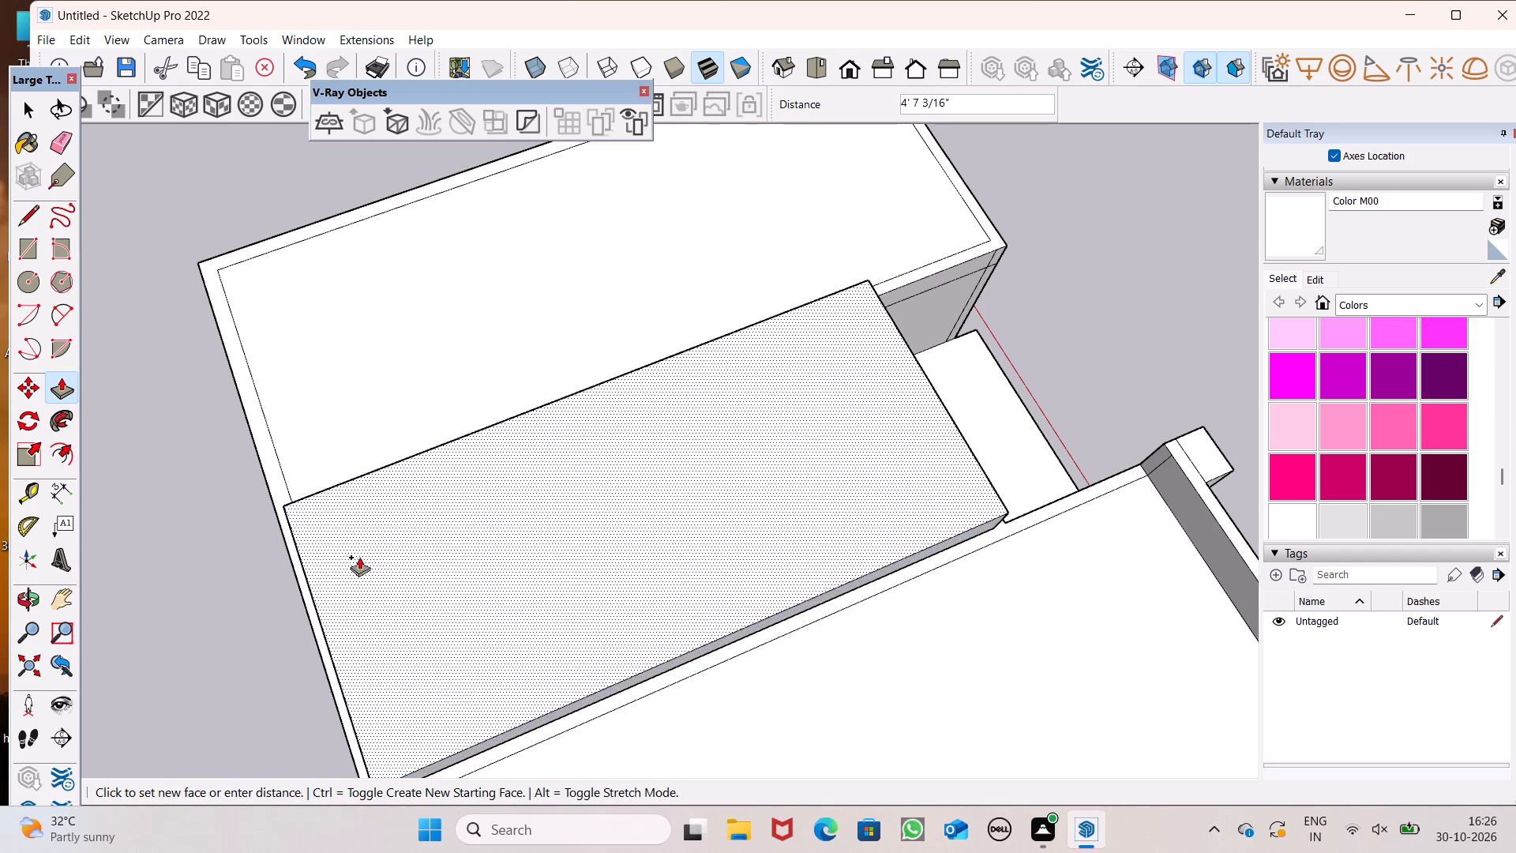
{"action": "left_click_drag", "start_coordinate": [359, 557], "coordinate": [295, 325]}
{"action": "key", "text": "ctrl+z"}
Push/Pull the middle bay's roof face up 2' to the surrounding wall tops.
{"action": "scroll", "coordinate": [316, 283], "scroll_direction": "down", "scroll_amount": 3}
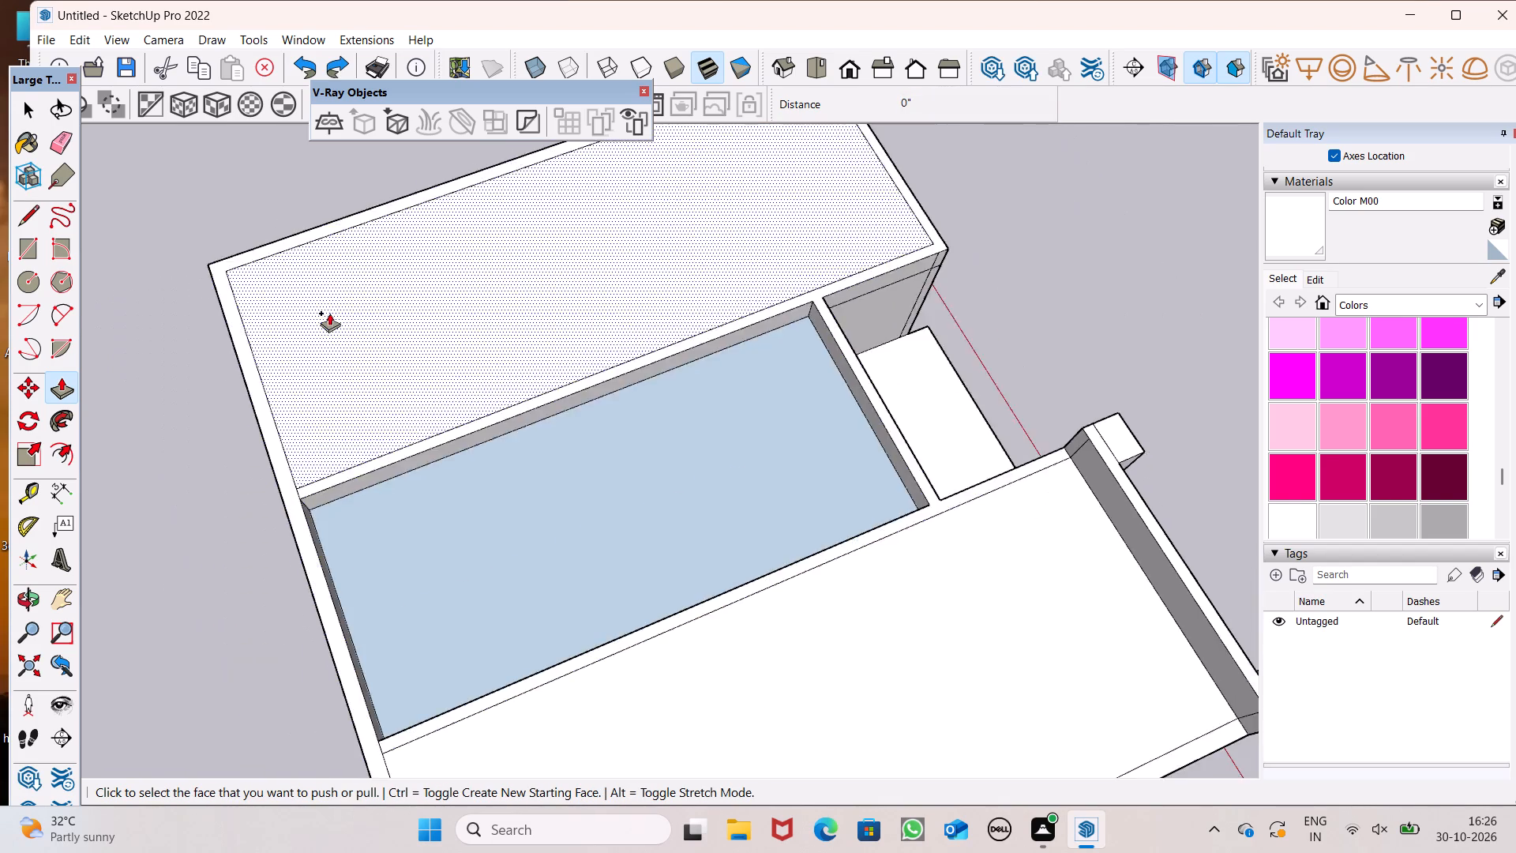
{"action": "scroll", "coordinate": [329, 313], "scroll_direction": "down", "scroll_amount": 1}
{"action": "middle_click_drag", "start_coordinate": [280, 483], "coordinate": [452, 290]}
{"action": "scroll", "coordinate": [480, 386], "scroll_direction": "down", "scroll_amount": 4}
{"action": "middle_click_drag", "start_coordinate": [557, 408], "coordinate": [0, 537]}
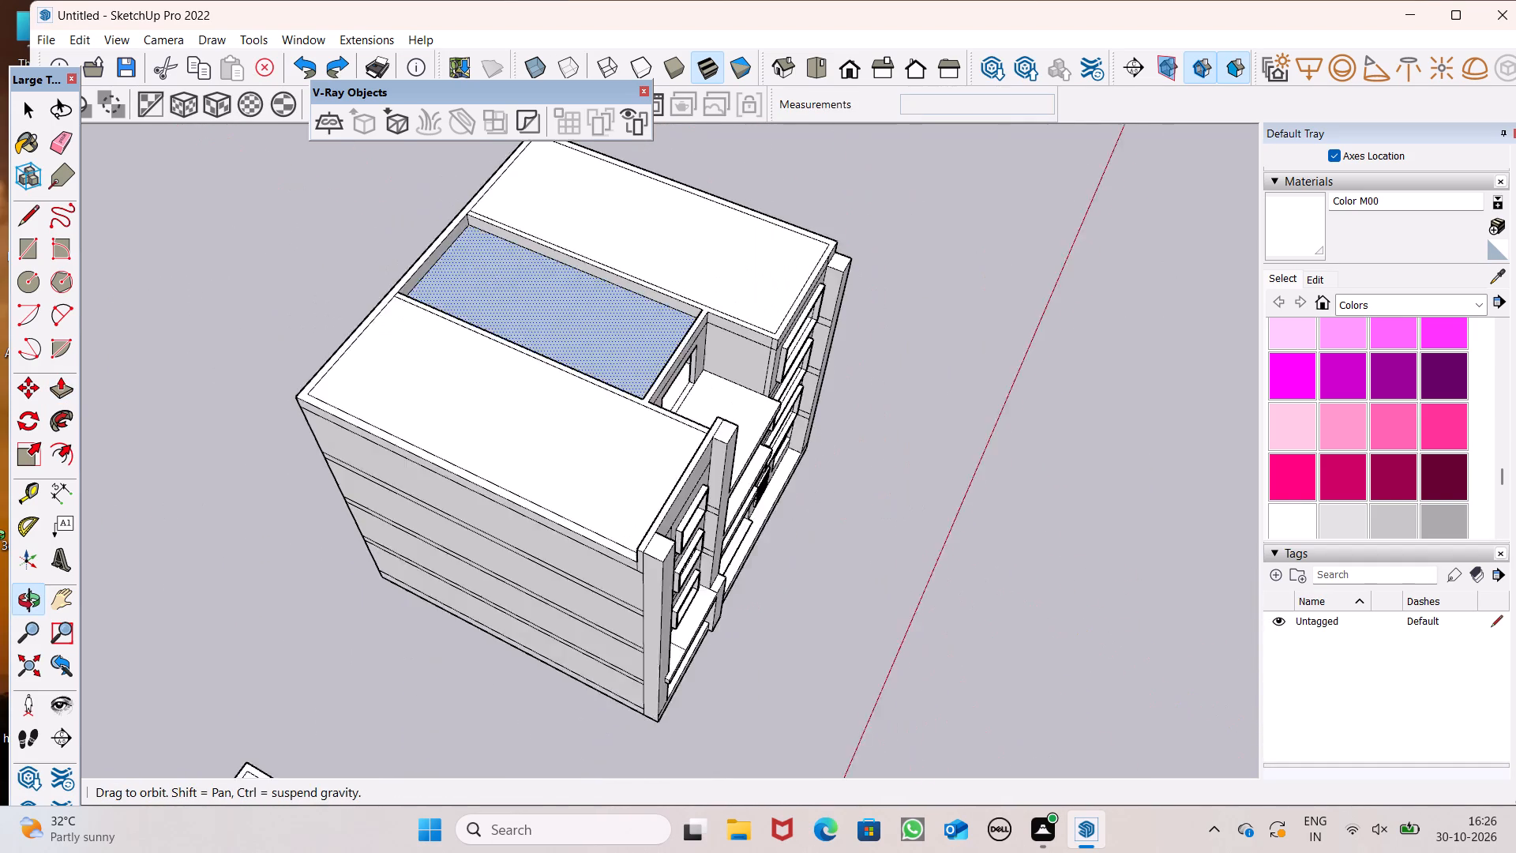
{"action": "middle_click_drag", "start_coordinate": [0, 537], "coordinate": [0, 494]}
{"action": "scroll", "coordinate": [560, 293], "scroll_direction": "up", "scroll_amount": 7}
{"action": "middle_click_drag", "start_coordinate": [786, 379], "coordinate": [635, 362]}
{"action": "scroll", "coordinate": [557, 347], "scroll_direction": "up", "scroll_amount": 4}
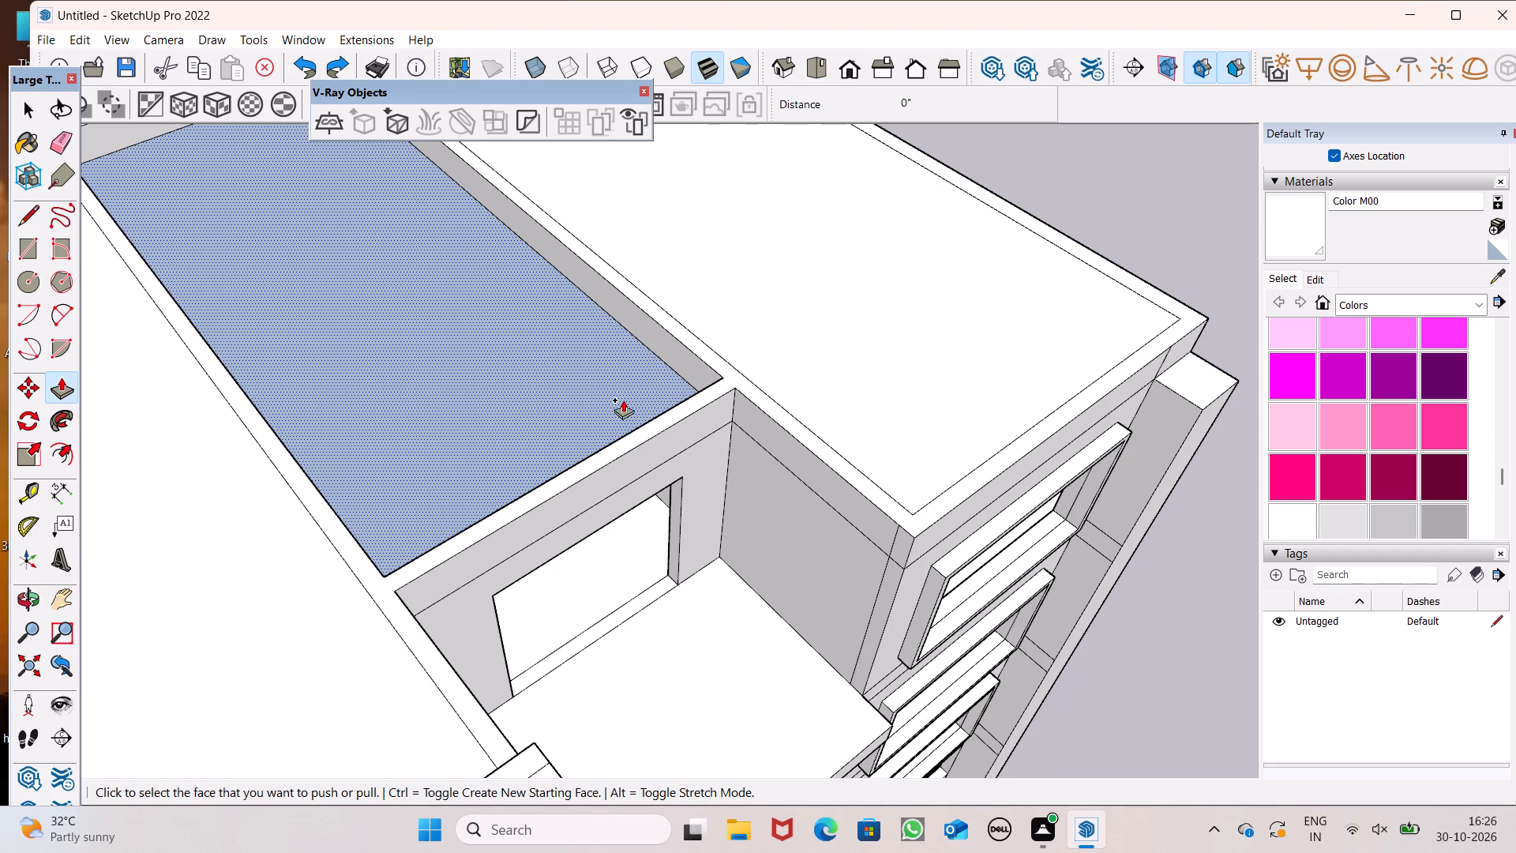
{"action": "left_click_drag", "start_coordinate": [641, 377], "coordinate": [758, 377]}
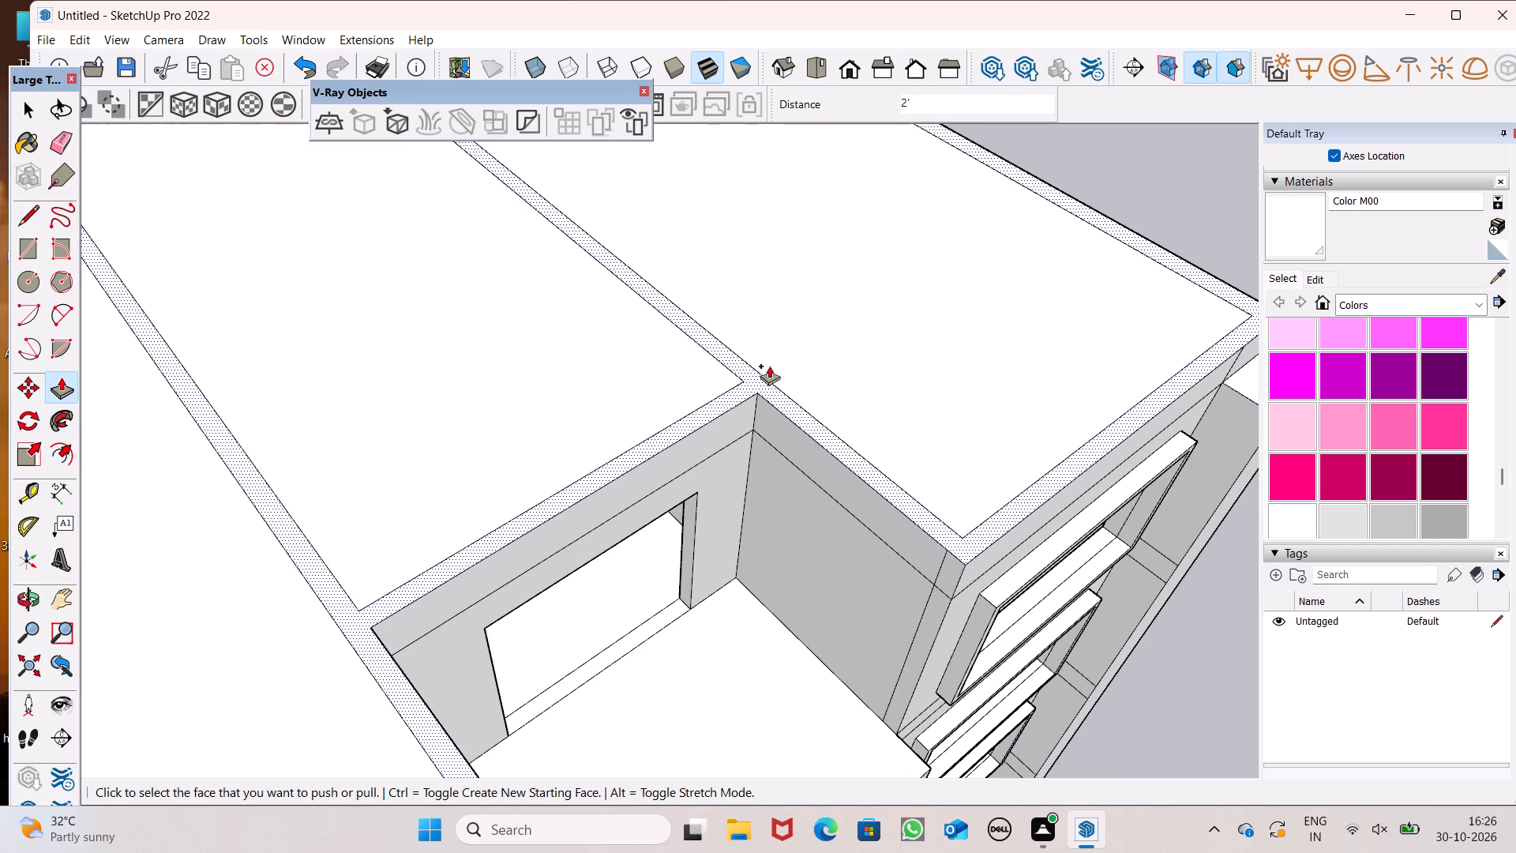
Examine the building's front facade and the closed roof over the three bays from several angles.
{"action": "scroll", "coordinate": [612, 363], "scroll_direction": "down", "scroll_amount": 5}
{"action": "middle_click_drag", "start_coordinate": [749, 389], "coordinate": [507, 143]}
{"action": "scroll", "coordinate": [596, 253], "scroll_direction": "down", "scroll_amount": 4}
{"action": "middle_click_drag", "start_coordinate": [587, 260], "coordinate": [573, 230]}
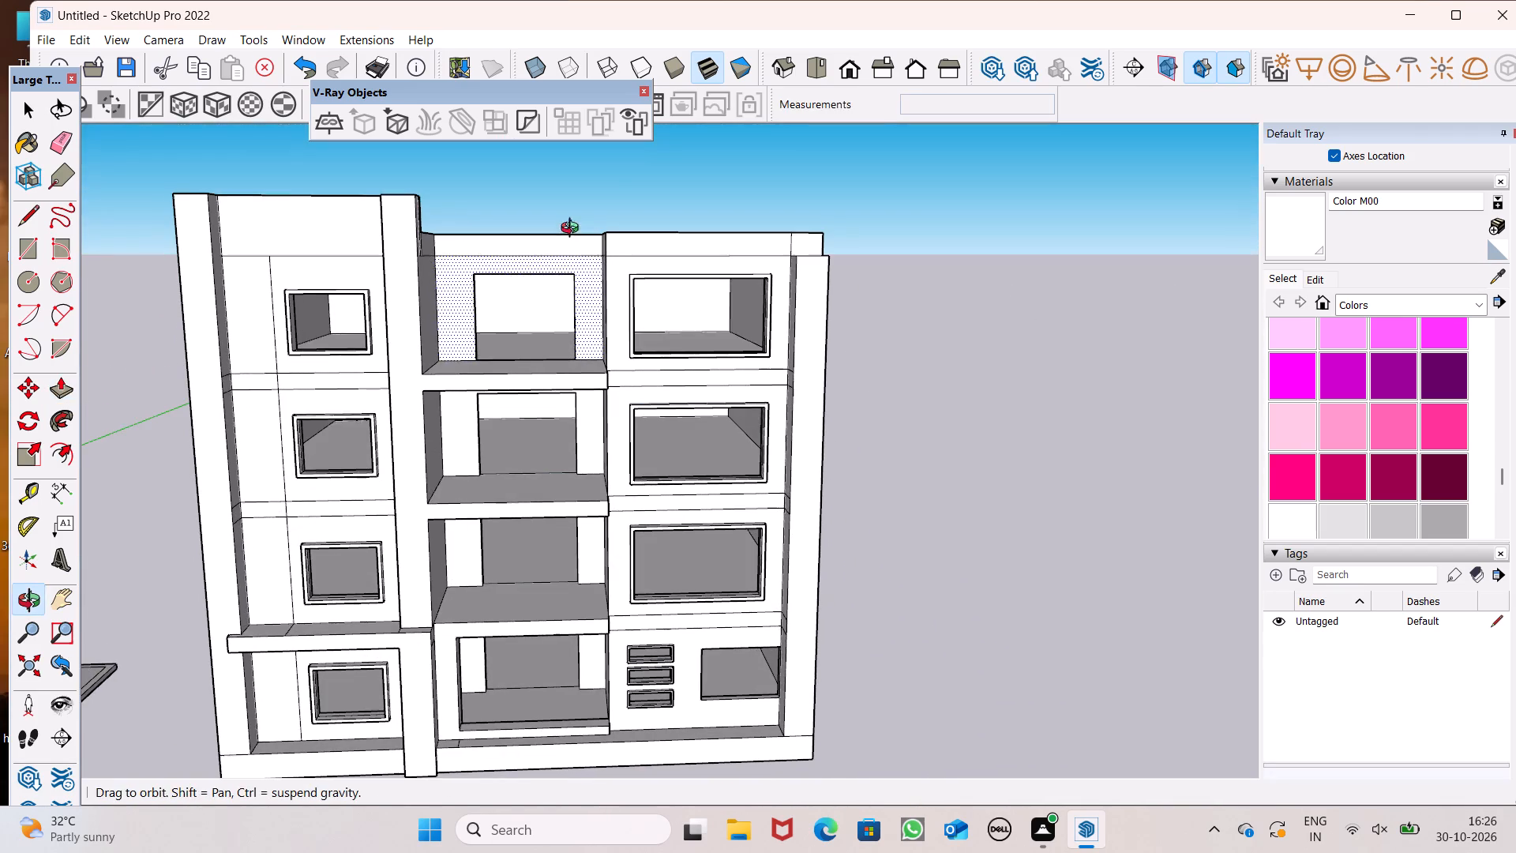
{"action": "middle_click_drag", "start_coordinate": [573, 230], "coordinate": [572, 229]}
{"action": "scroll", "coordinate": [598, 265], "scroll_direction": "down", "scroll_amount": 1}
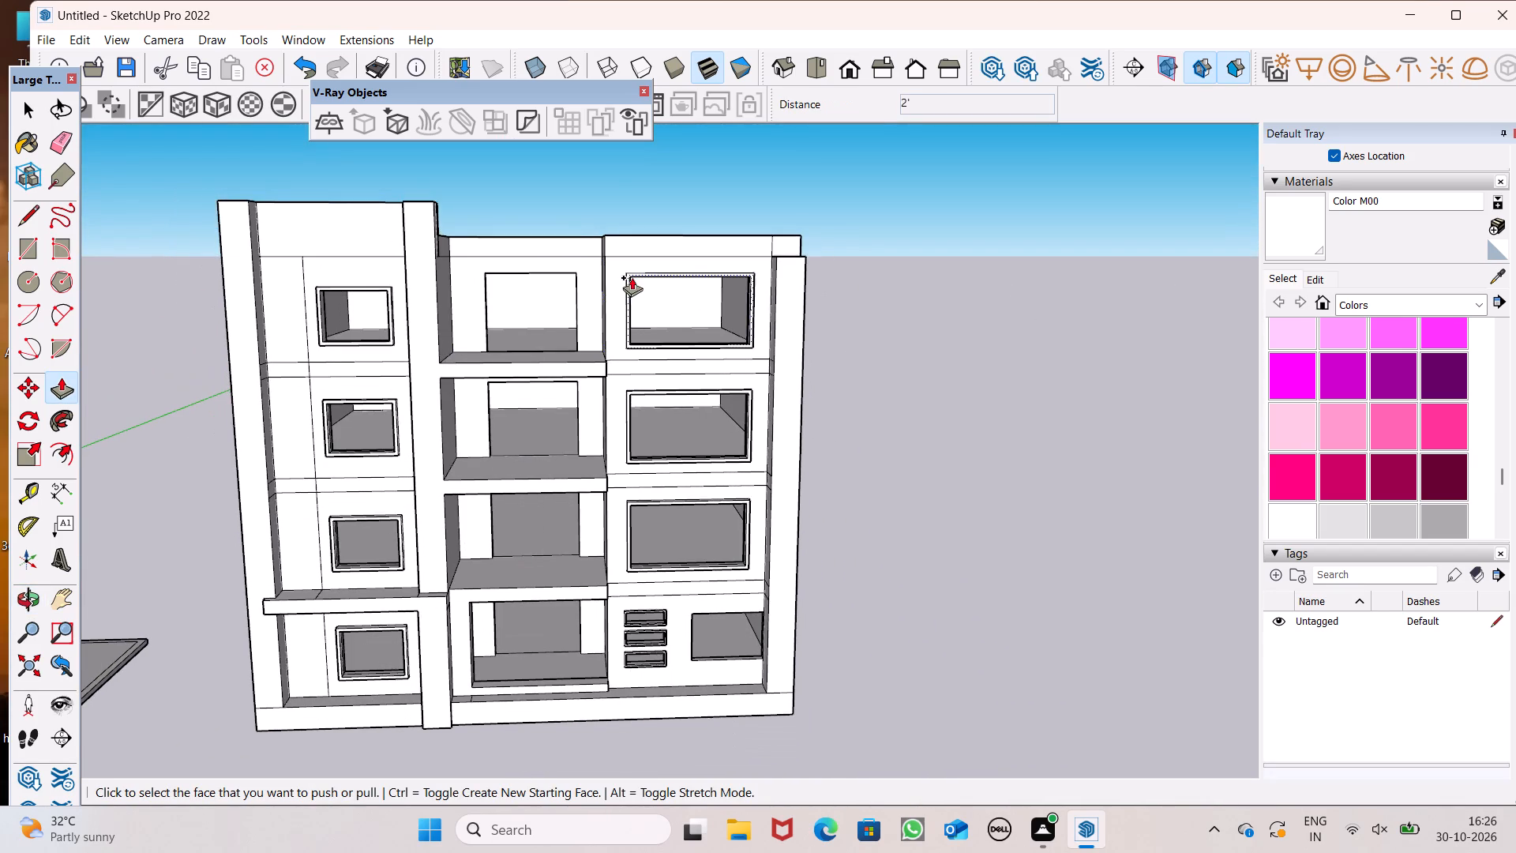
{"action": "scroll", "coordinate": [636, 277], "scroll_direction": "down", "scroll_amount": 5}
{"action": "middle_click_drag", "start_coordinate": [640, 278], "coordinate": [722, 349]}
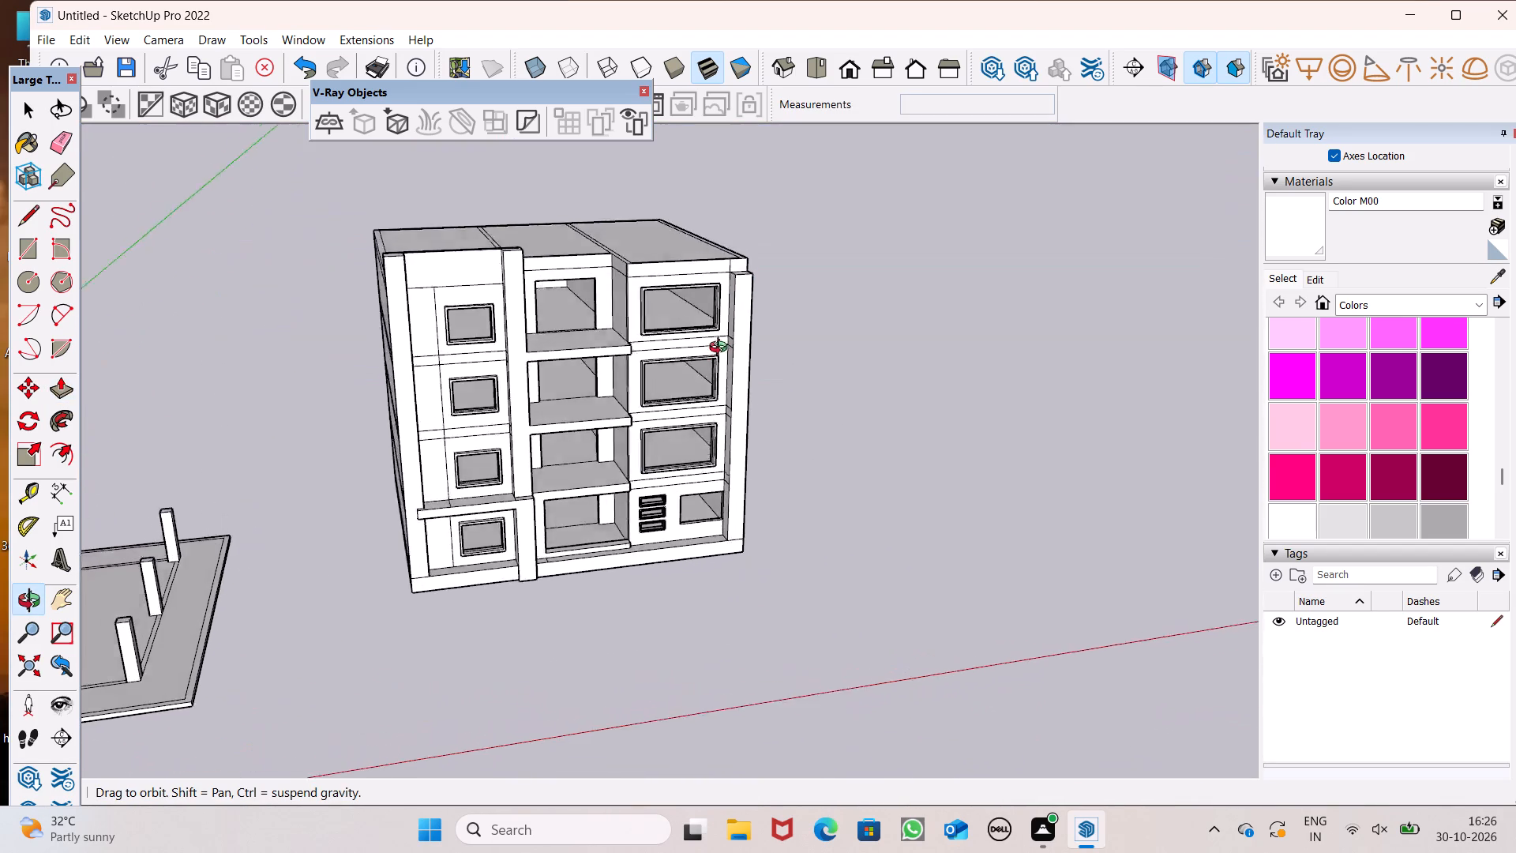
{"action": "middle_click_drag", "start_coordinate": [722, 349], "coordinate": [674, 393]}
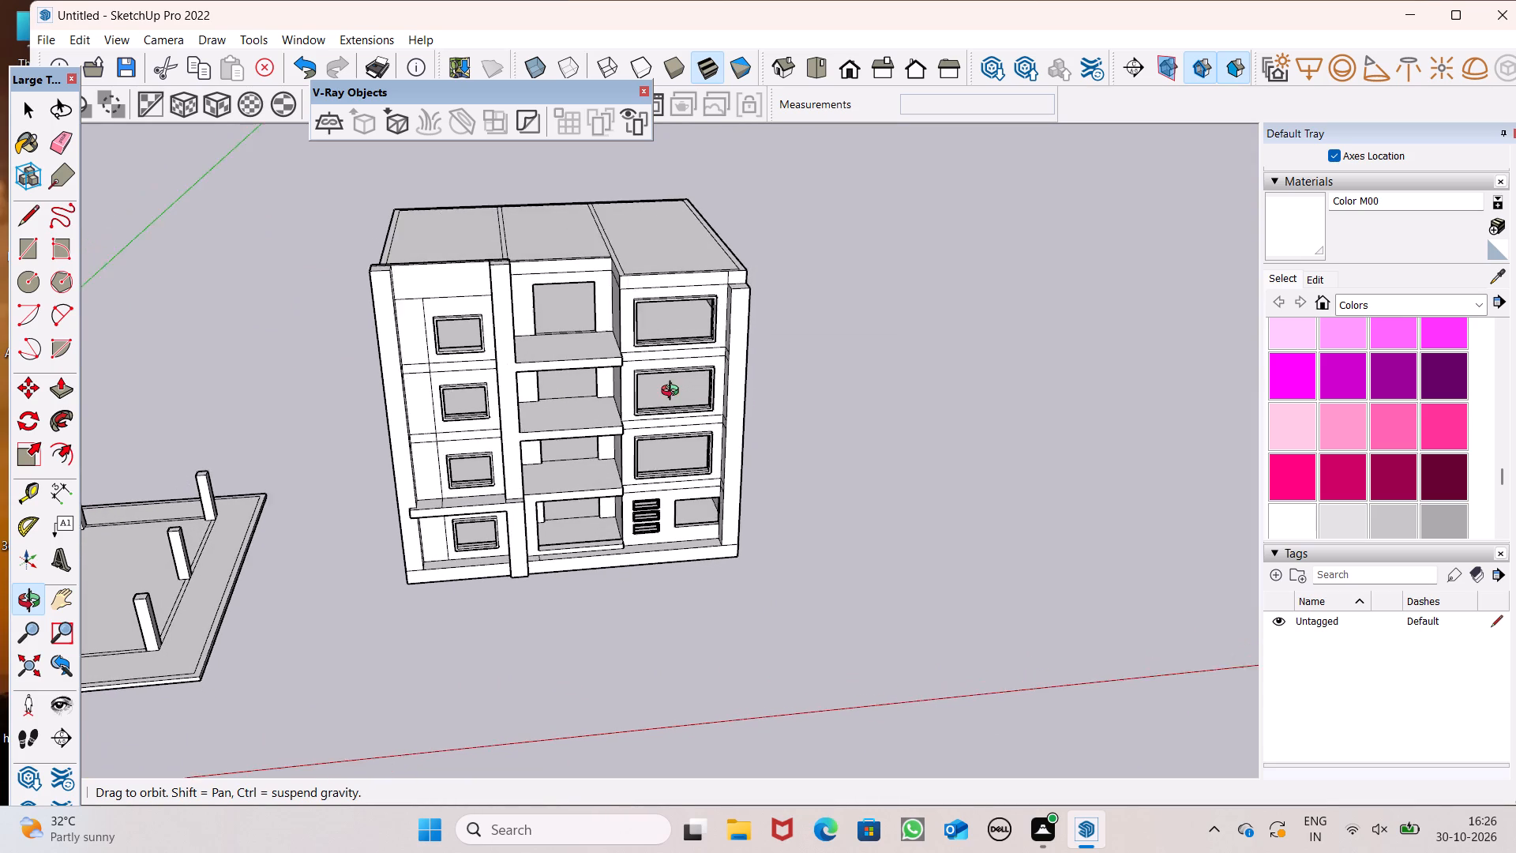
{"action": "middle_click_drag", "start_coordinate": [674, 393], "coordinate": [663, 389]}
{"action": "middle_click_drag", "start_coordinate": [493, 303], "coordinate": [415, 372]}
{"action": "middle_click_drag", "start_coordinate": [578, 362], "coordinate": [585, 314]}
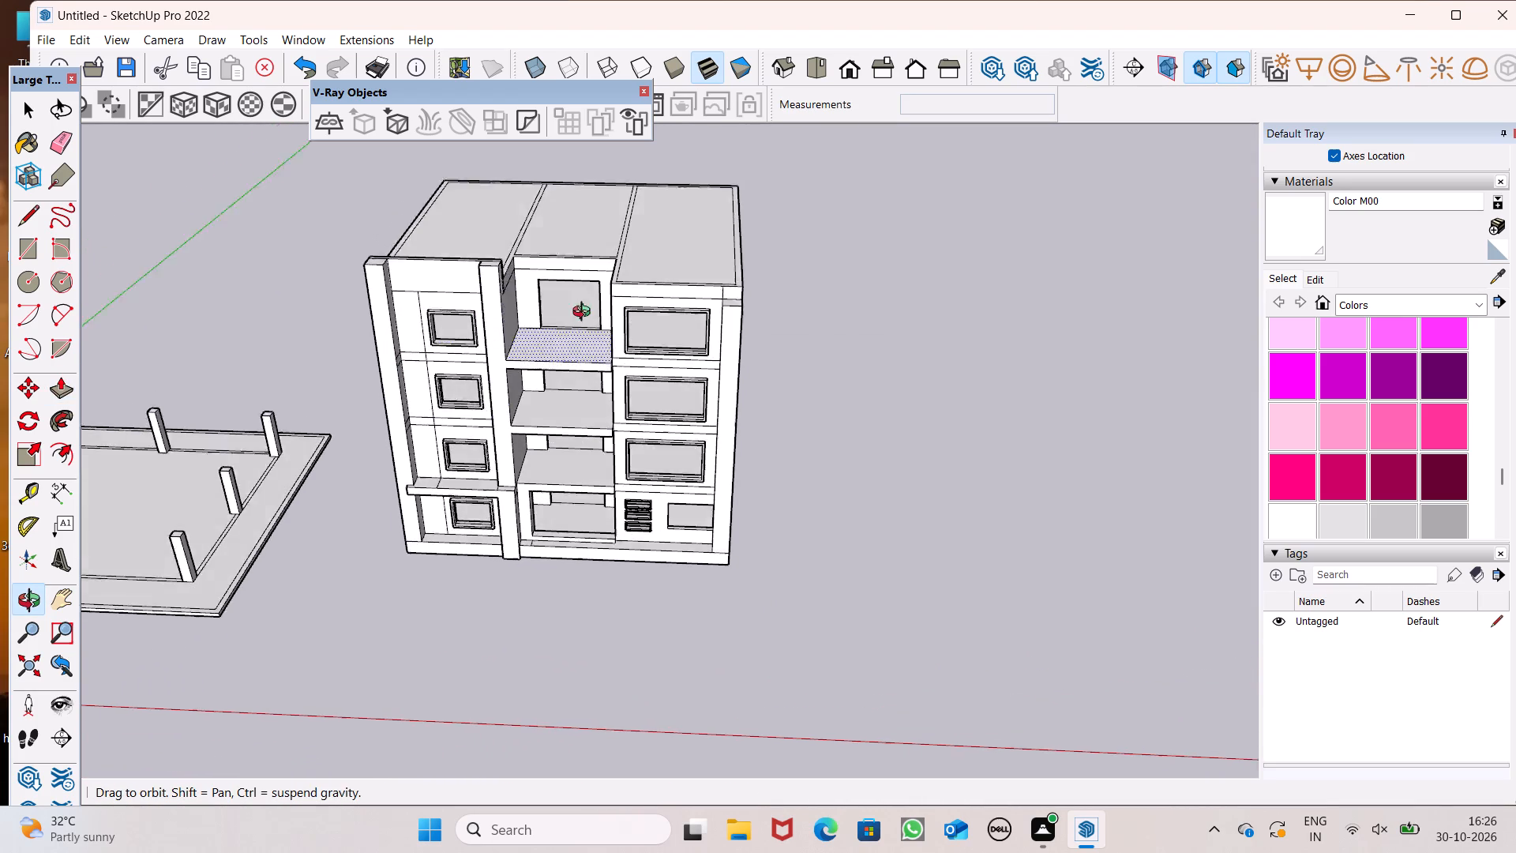
{"action": "middle_click_drag", "start_coordinate": [585, 314], "coordinate": [595, 280]}
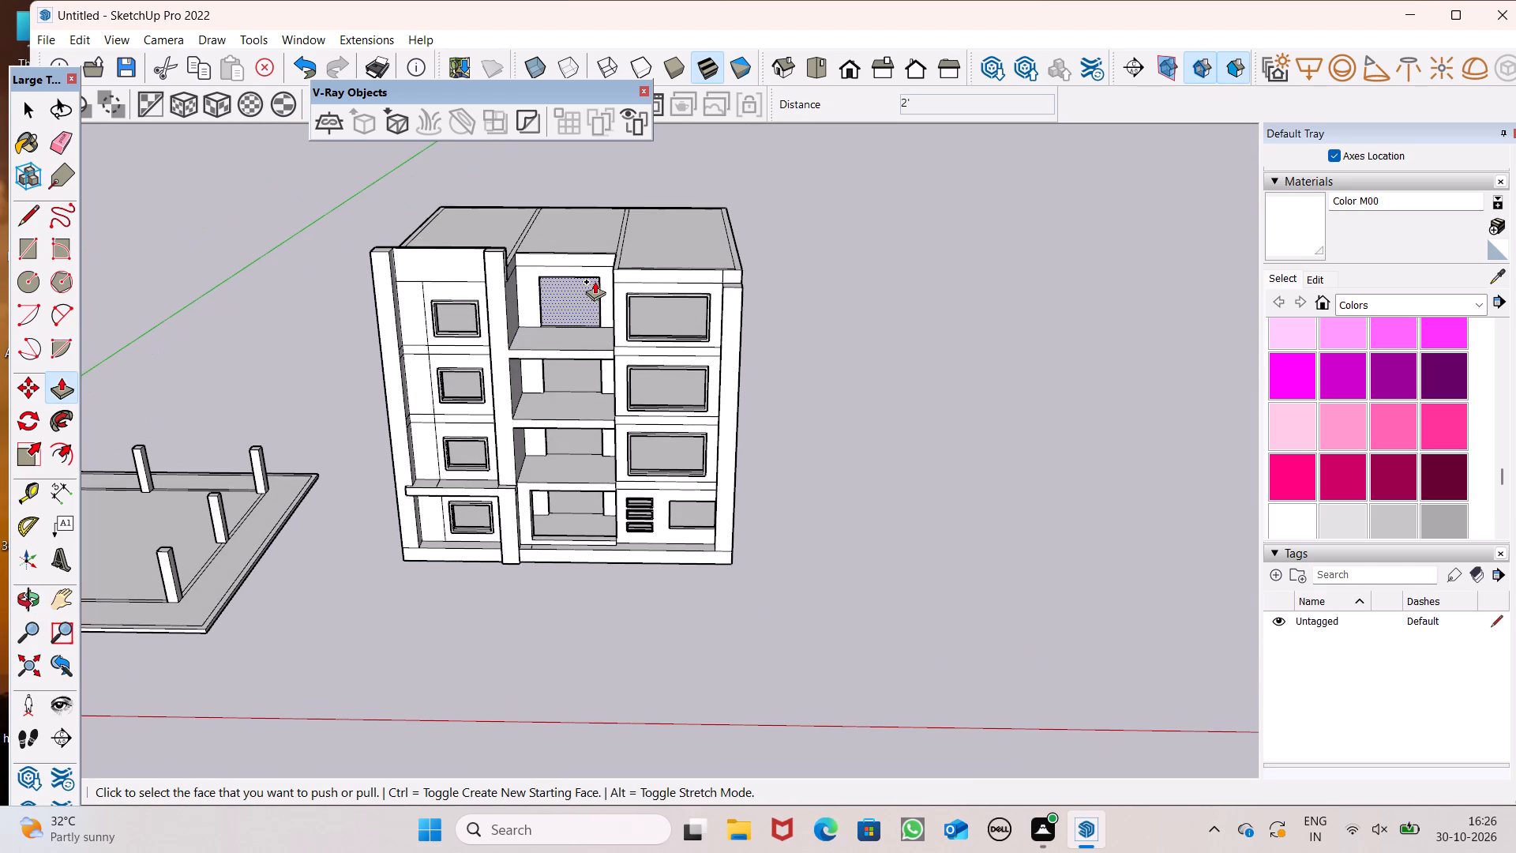
{"action": "middle_click_drag", "start_coordinate": [565, 301], "coordinate": [422, 462]}
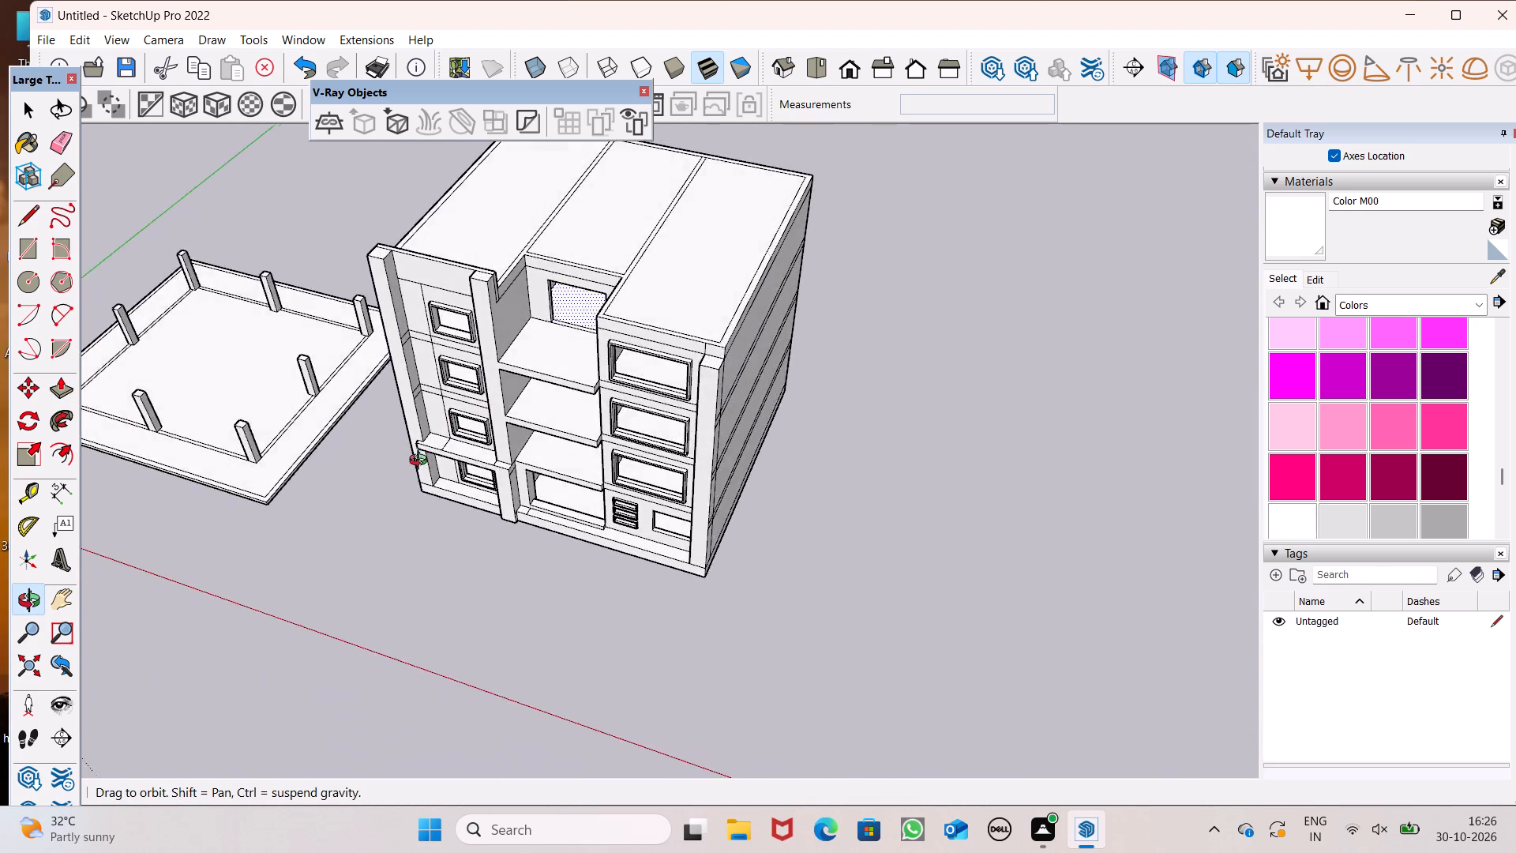
{"action": "middle_click_drag", "start_coordinate": [422, 462], "coordinate": [520, 439]}
Draw a 9" line across the top of the small-window bay's front parapet beside the inner corner column.
{"action": "scroll", "coordinate": [463, 348], "scroll_direction": "up", "scroll_amount": 5}
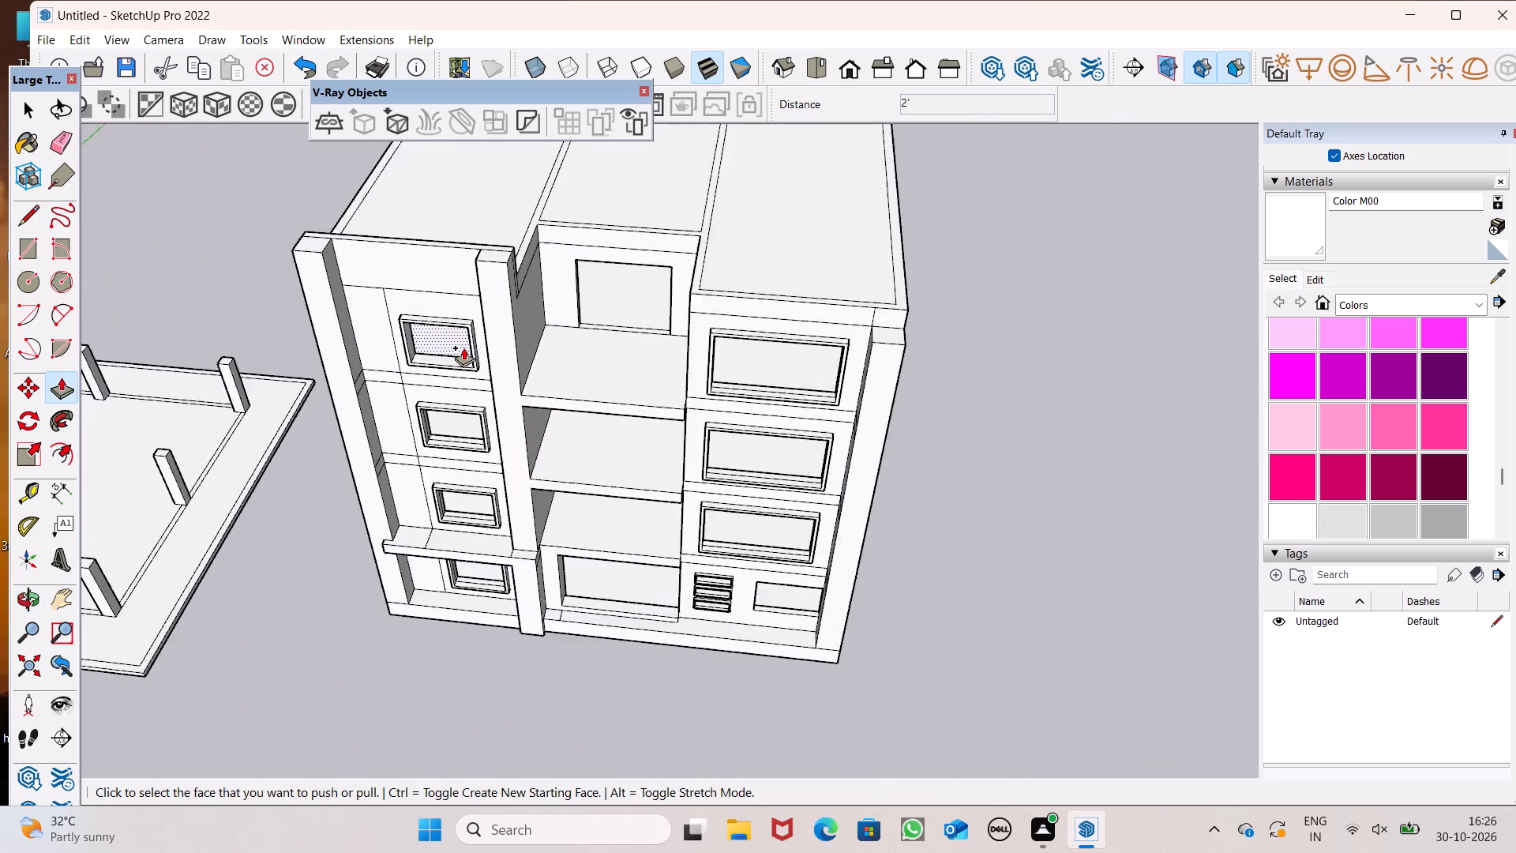
{"action": "scroll", "coordinate": [463, 348], "scroll_direction": "up", "scroll_amount": 3}
{"action": "middle_click_drag", "start_coordinate": [482, 330], "coordinate": [475, 528]}
{"action": "scroll", "coordinate": [460, 433], "scroll_direction": "up", "scroll_amount": 1}
{"action": "middle_click_drag", "start_coordinate": [460, 434], "coordinate": [539, 438]}
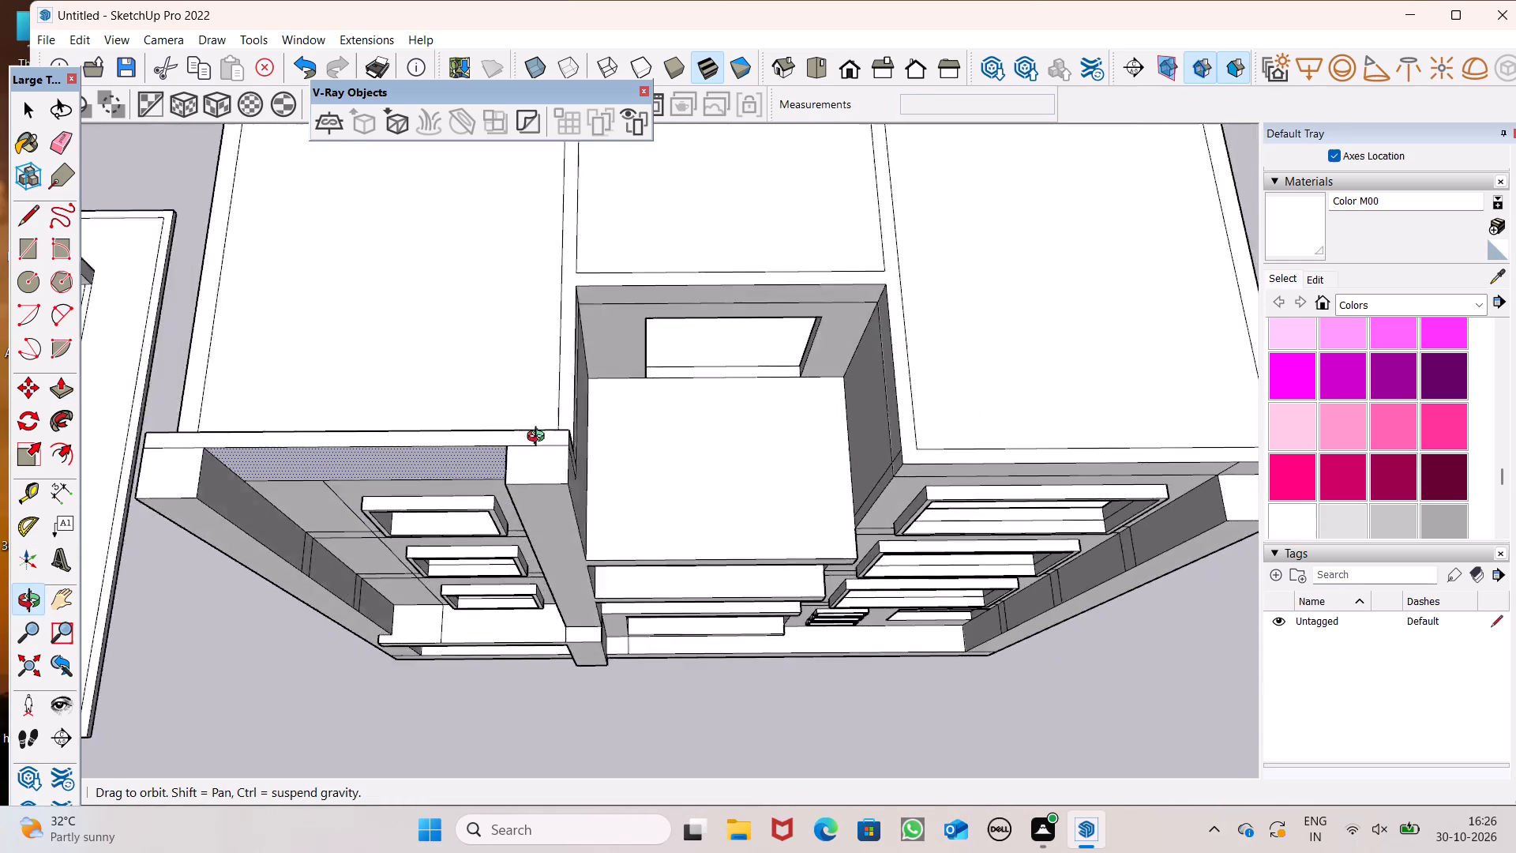
{"action": "middle_click_drag", "start_coordinate": [539, 438], "coordinate": [715, 406]}
{"action": "left_click", "coordinate": [21, 229]}
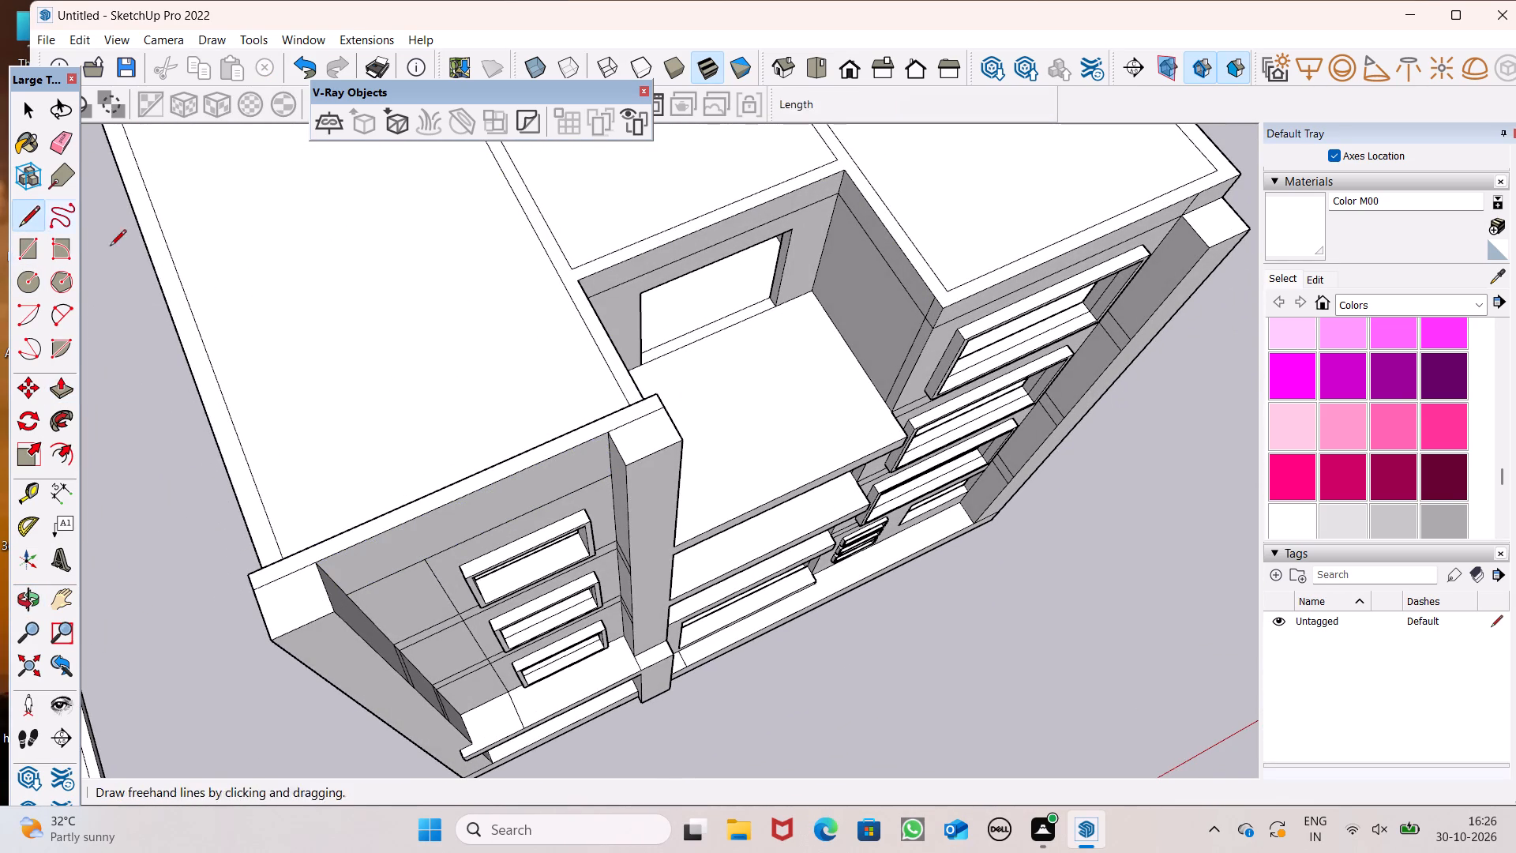
{"action": "scroll", "coordinate": [541, 432], "scroll_direction": "up", "scroll_amount": 5}
{"action": "left_click_drag", "start_coordinate": [644, 430], "coordinate": [633, 419]}
{"action": "left_click", "coordinate": [626, 408]}
Push the front parapet's separated end section behind the inner column down 3' to the side wall's top.
{"action": "scroll", "coordinate": [552, 389], "scroll_direction": "down", "scroll_amount": 1}
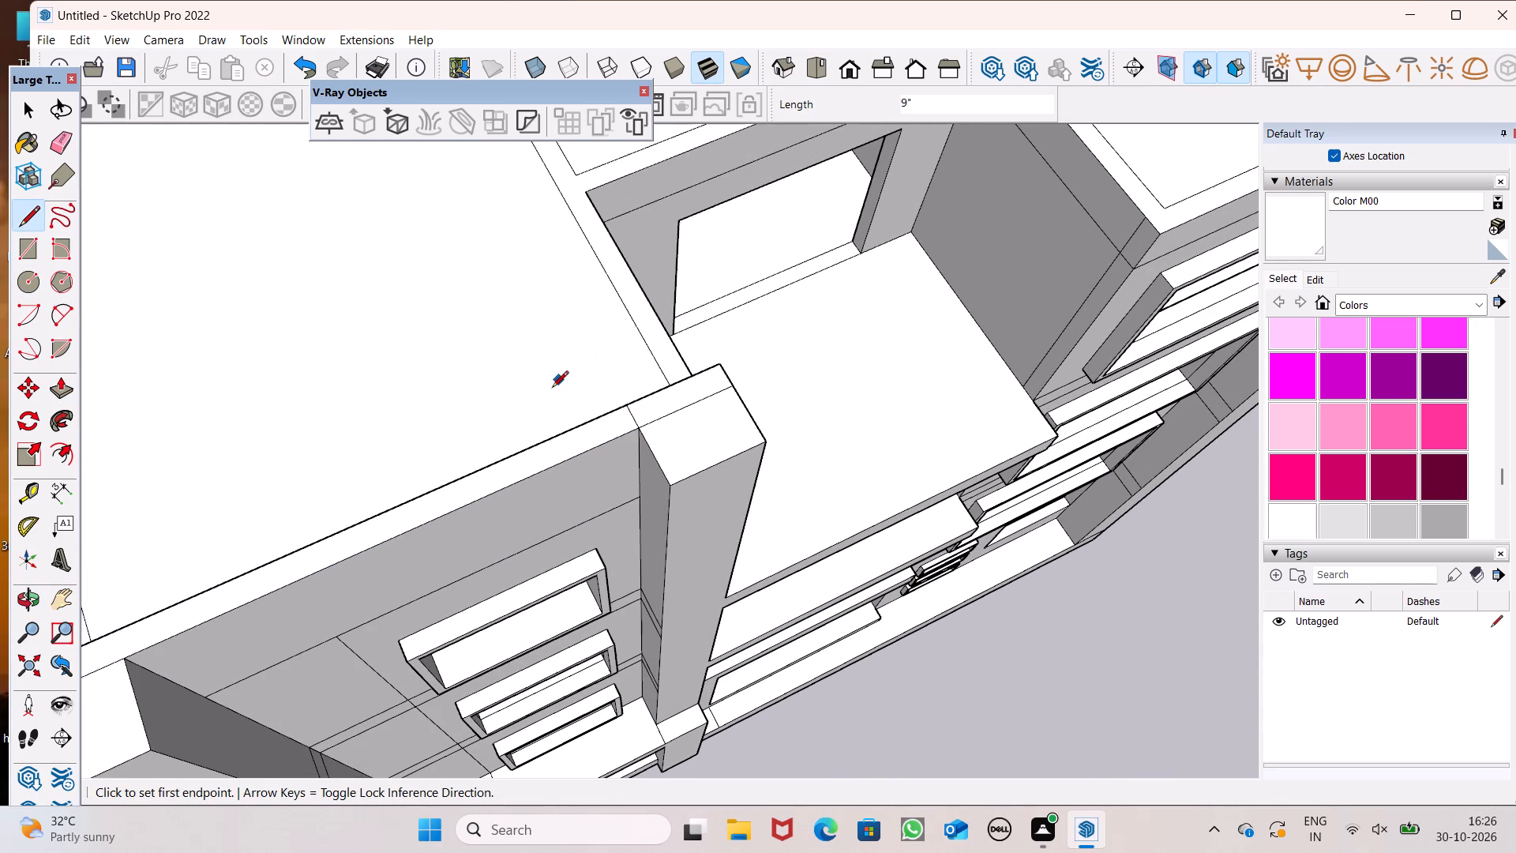
{"action": "scroll", "coordinate": [552, 389], "scroll_direction": "down", "scroll_amount": 1}
{"action": "middle_click_drag", "start_coordinate": [568, 408], "coordinate": [648, 505]}
{"action": "key", "text": "space"}
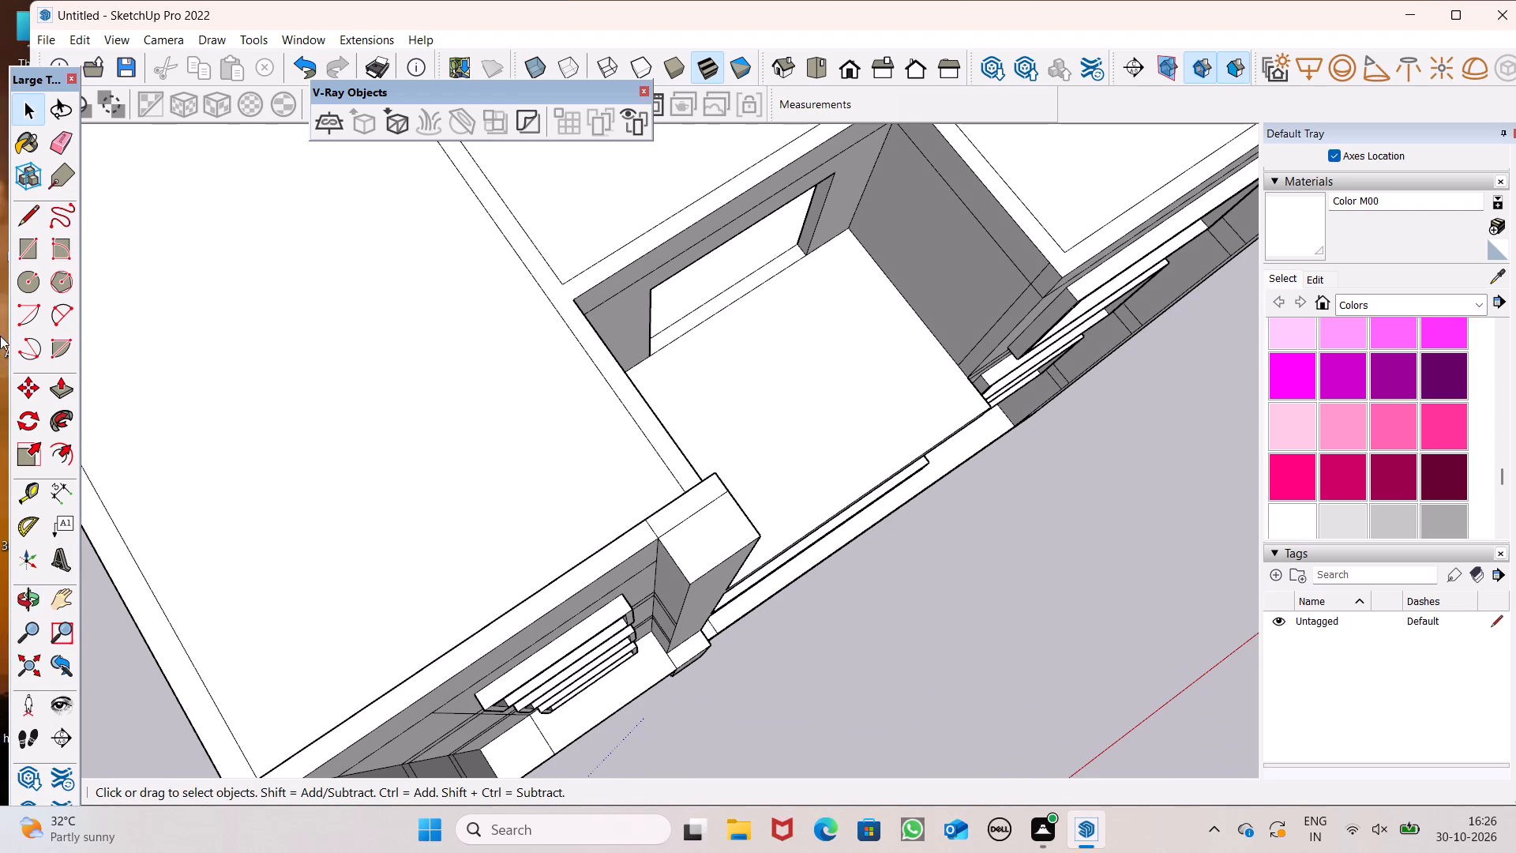
{"action": "left_click", "coordinate": [58, 380]}
{"action": "scroll", "coordinate": [632, 419], "scroll_direction": "up", "scroll_amount": 4}
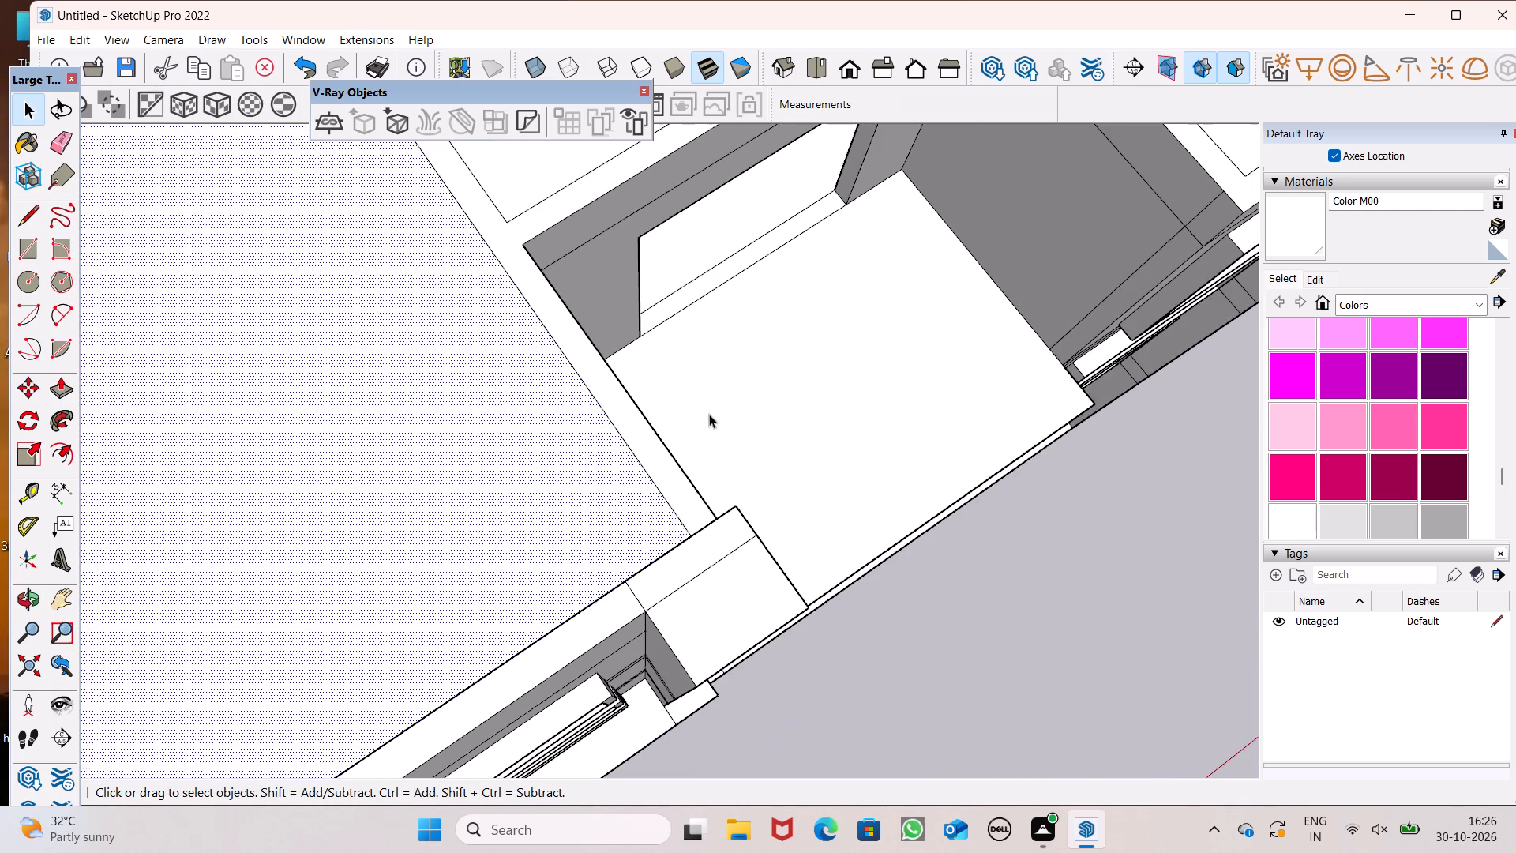
{"action": "scroll", "coordinate": [767, 478], "scroll_direction": "down", "scroll_amount": 4}
{"action": "middle_click_drag", "start_coordinate": [837, 551], "coordinate": [0, 449]}
{"action": "scroll", "coordinate": [277, 479], "scroll_direction": "down", "scroll_amount": 6}
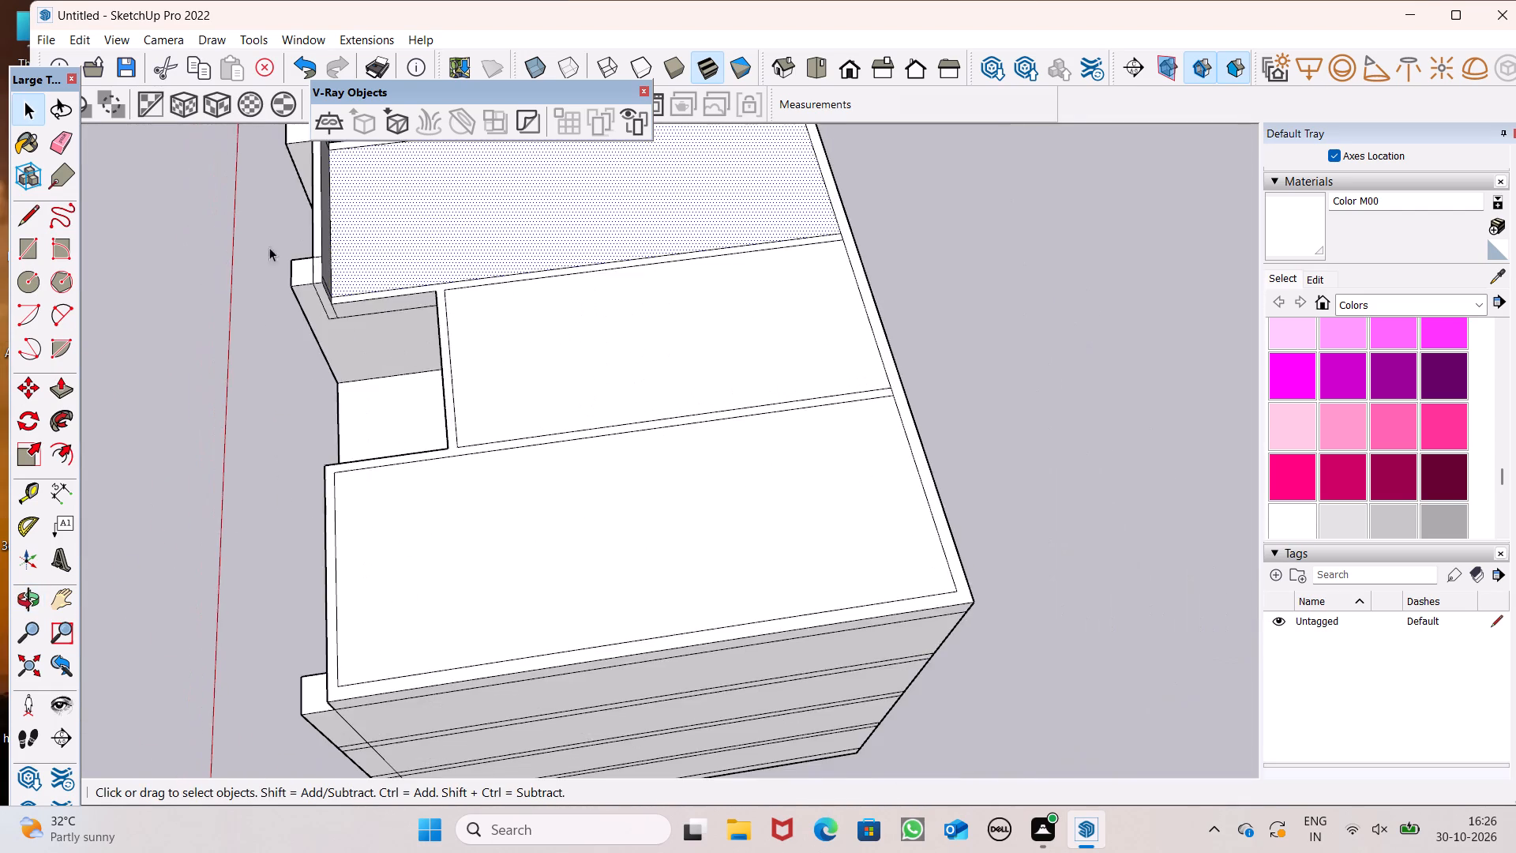
{"action": "scroll", "coordinate": [276, 172], "scroll_direction": "up", "scroll_amount": 5}
{"action": "left_click", "coordinate": [258, 357]}
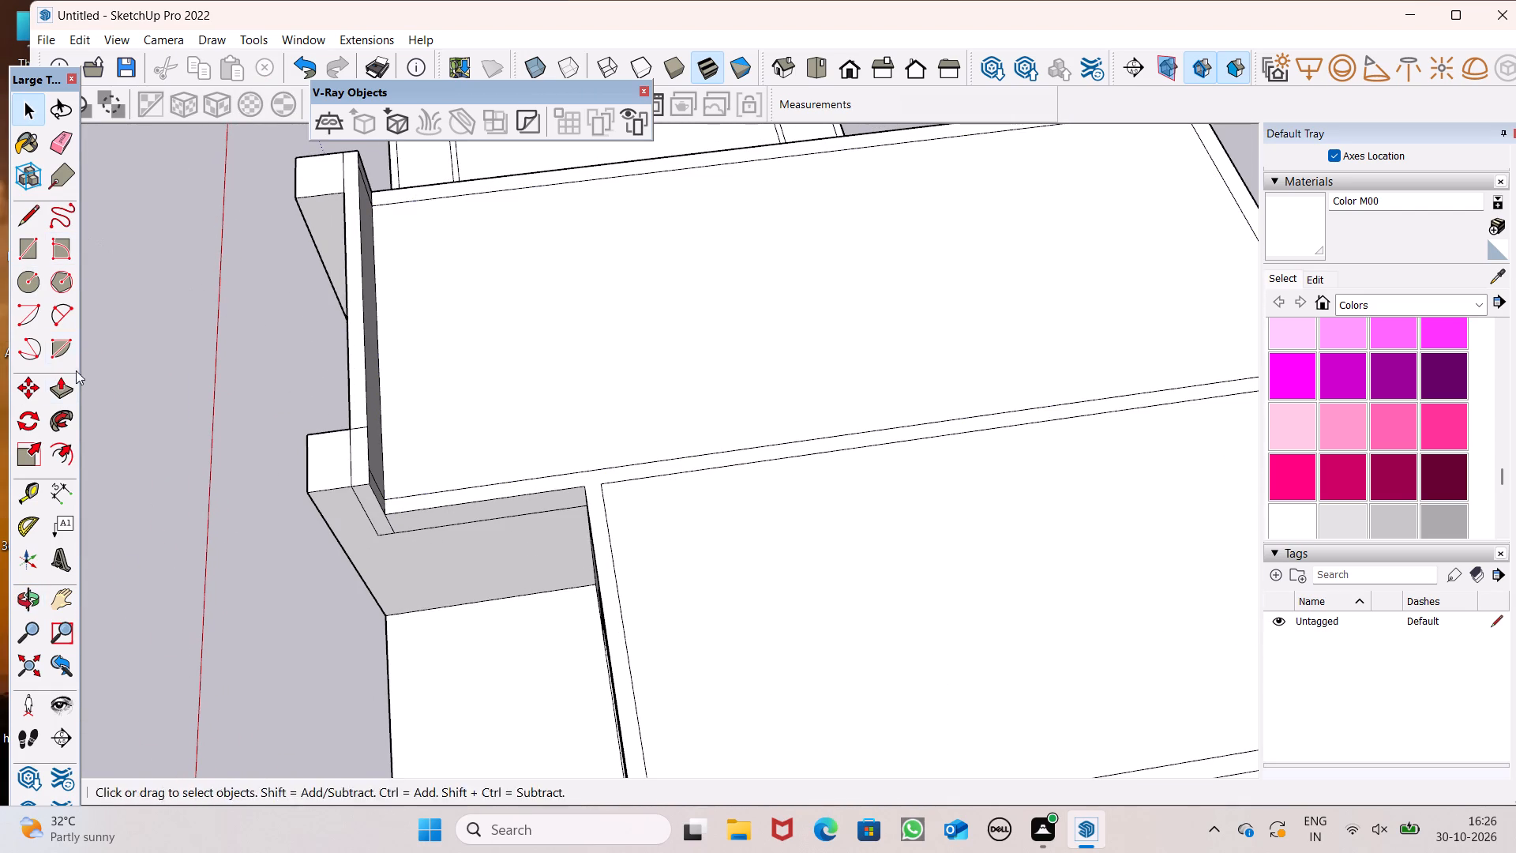
{"action": "left_click", "coordinate": [62, 403]}
{"action": "scroll", "coordinate": [480, 519], "scroll_direction": "up", "scroll_amount": 5}
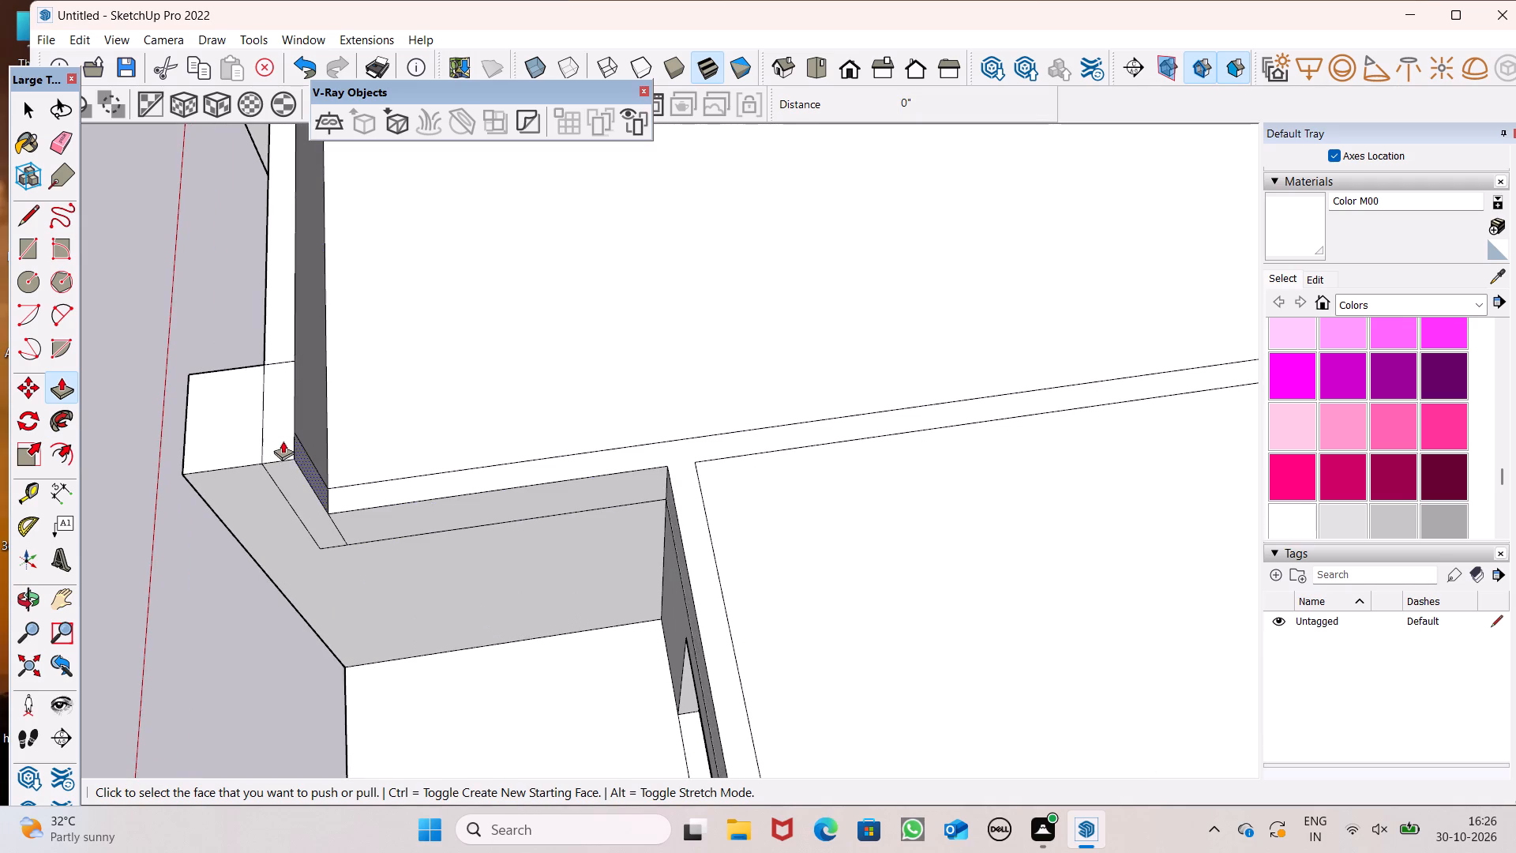
{"action": "left_click_drag", "start_coordinate": [283, 440], "coordinate": [370, 522]}
Examine the cut parapet end behind the inner column and the roof from above and from the front.
{"action": "scroll", "coordinate": [314, 445], "scroll_direction": "down", "scroll_amount": 4}
{"action": "middle_click_drag", "start_coordinate": [325, 490], "coordinate": [396, 424]}
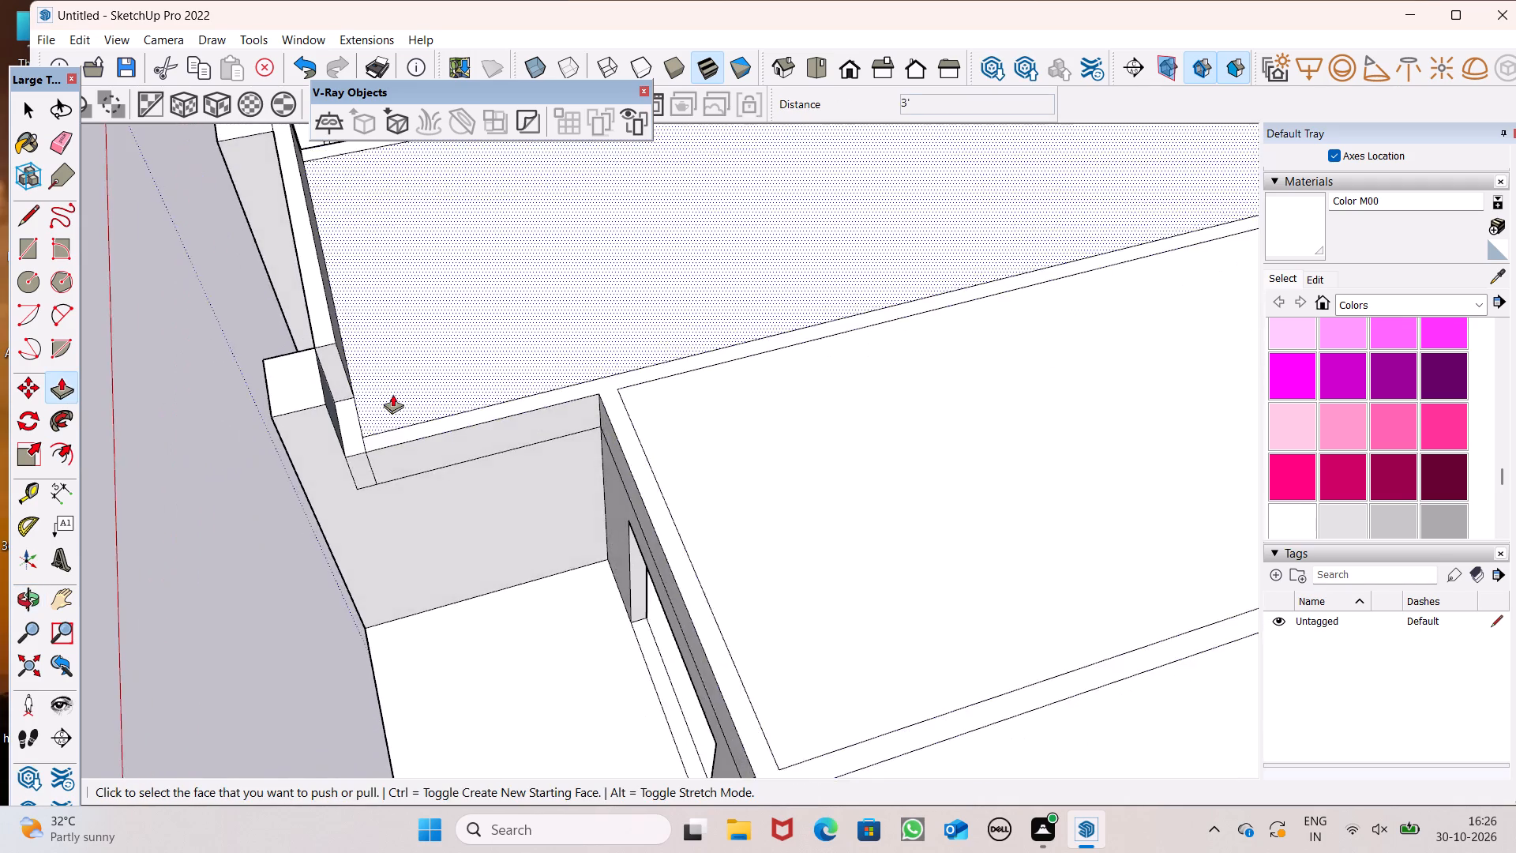
{"action": "scroll", "coordinate": [392, 394], "scroll_direction": "down", "scroll_amount": 5}
{"action": "middle_click_drag", "start_coordinate": [383, 409], "coordinate": [522, 348]}
{"action": "scroll", "coordinate": [542, 409], "scroll_direction": "down", "scroll_amount": 3}
{"action": "middle_click_drag", "start_coordinate": [534, 429], "coordinate": [728, 452]}
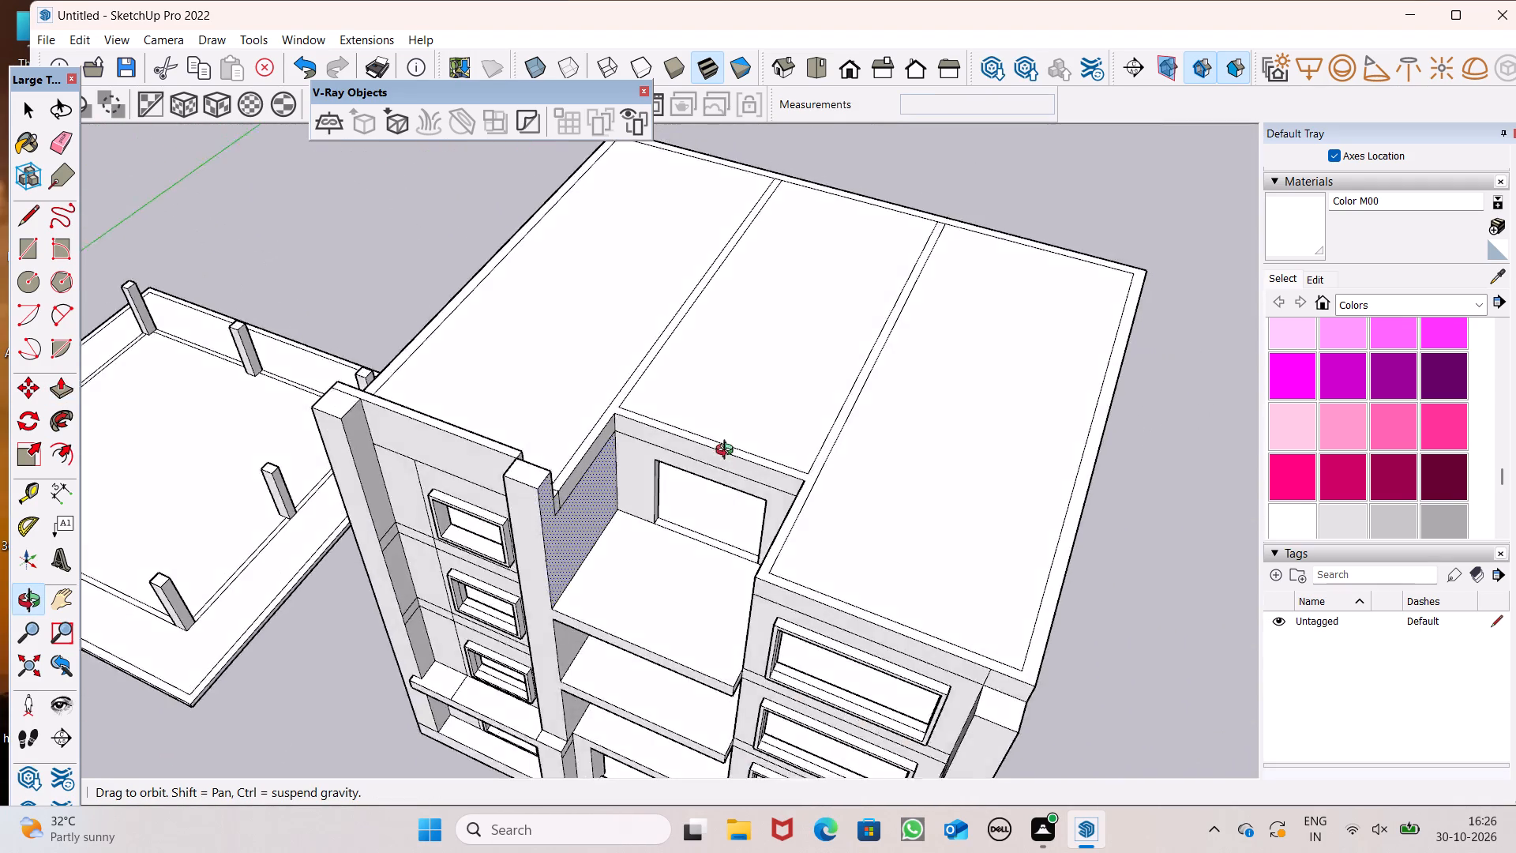
{"action": "middle_click_drag", "start_coordinate": [728, 452], "coordinate": [831, 244]}
{"action": "scroll", "coordinate": [831, 244], "scroll_direction": "up", "scroll_amount": 1}
{"action": "scroll", "coordinate": [726, 331], "scroll_direction": "down", "scroll_amount": 1}
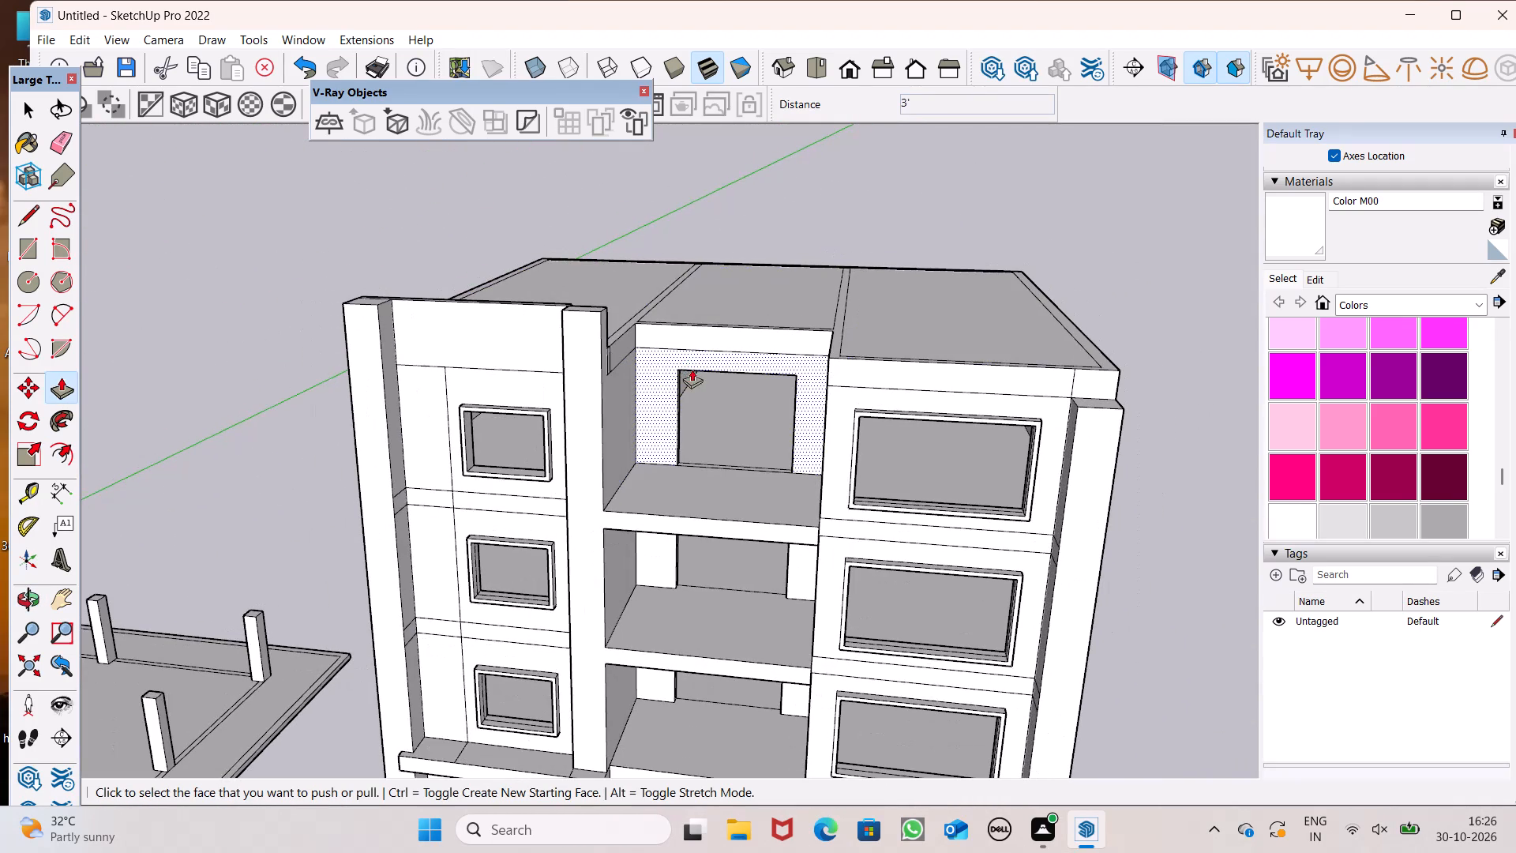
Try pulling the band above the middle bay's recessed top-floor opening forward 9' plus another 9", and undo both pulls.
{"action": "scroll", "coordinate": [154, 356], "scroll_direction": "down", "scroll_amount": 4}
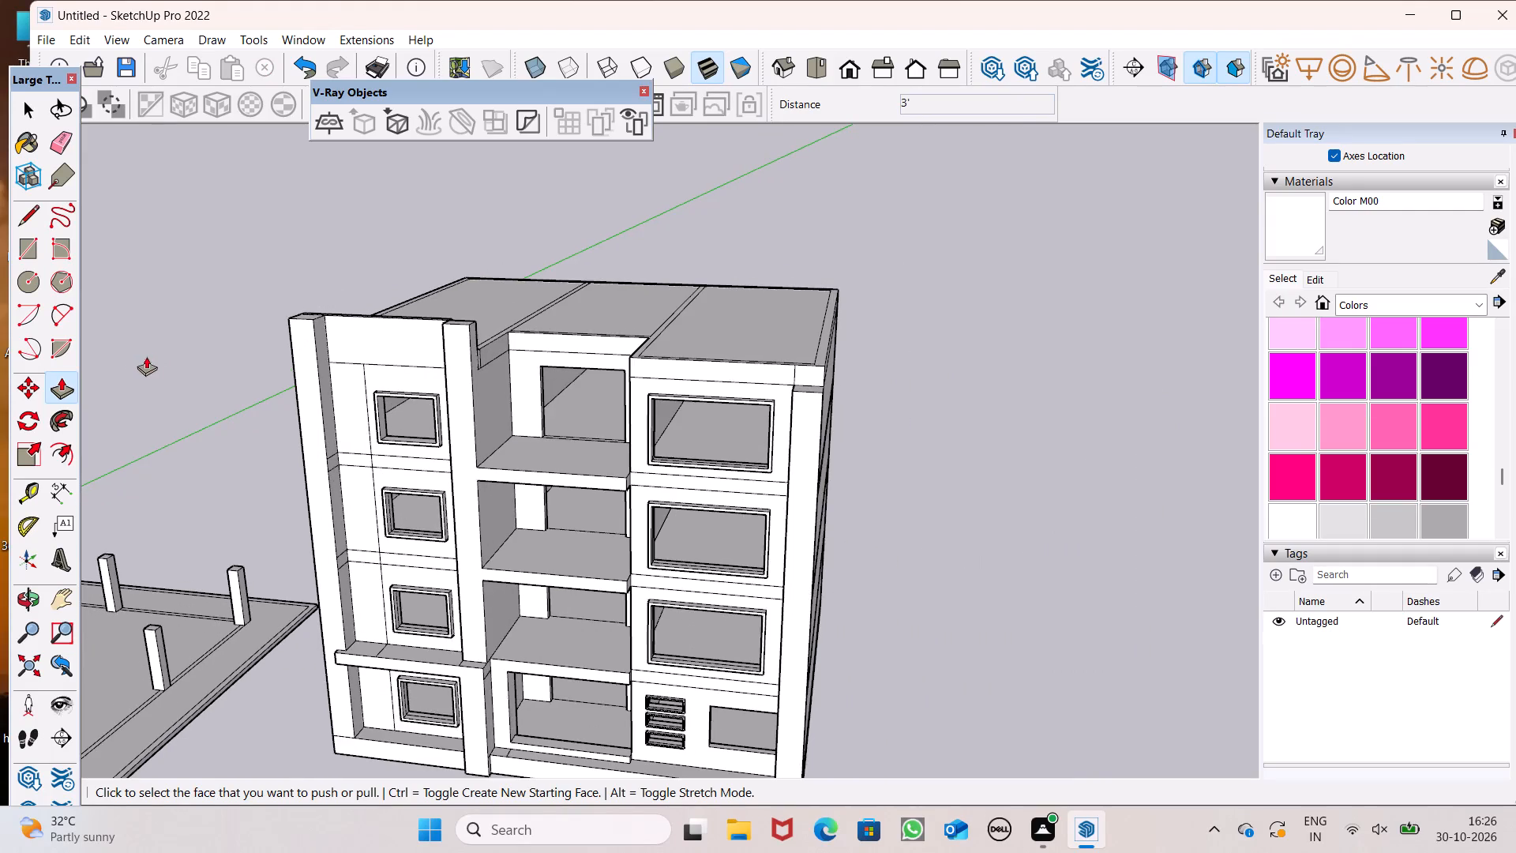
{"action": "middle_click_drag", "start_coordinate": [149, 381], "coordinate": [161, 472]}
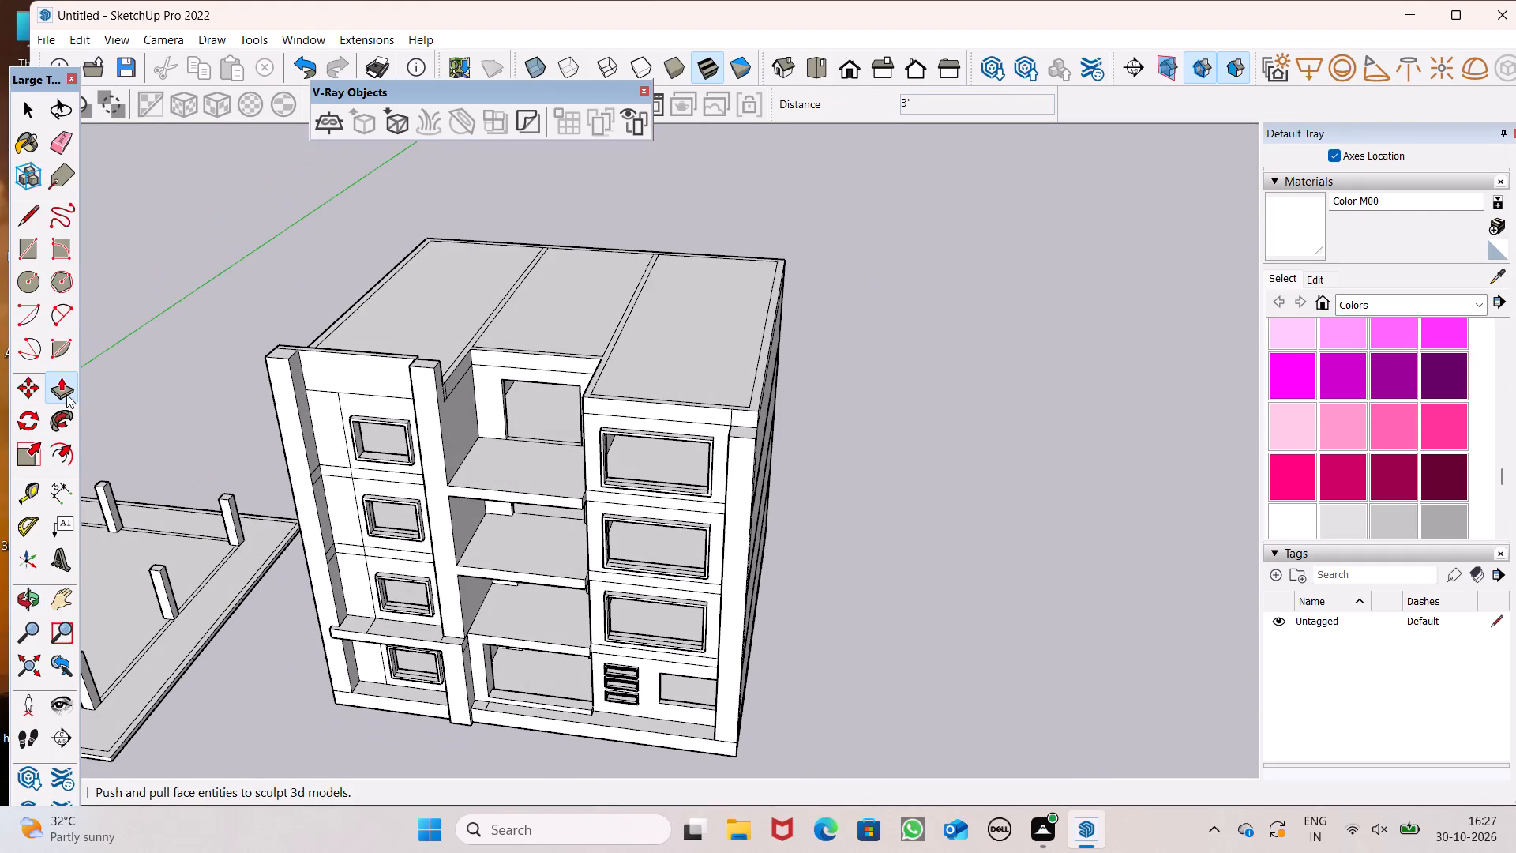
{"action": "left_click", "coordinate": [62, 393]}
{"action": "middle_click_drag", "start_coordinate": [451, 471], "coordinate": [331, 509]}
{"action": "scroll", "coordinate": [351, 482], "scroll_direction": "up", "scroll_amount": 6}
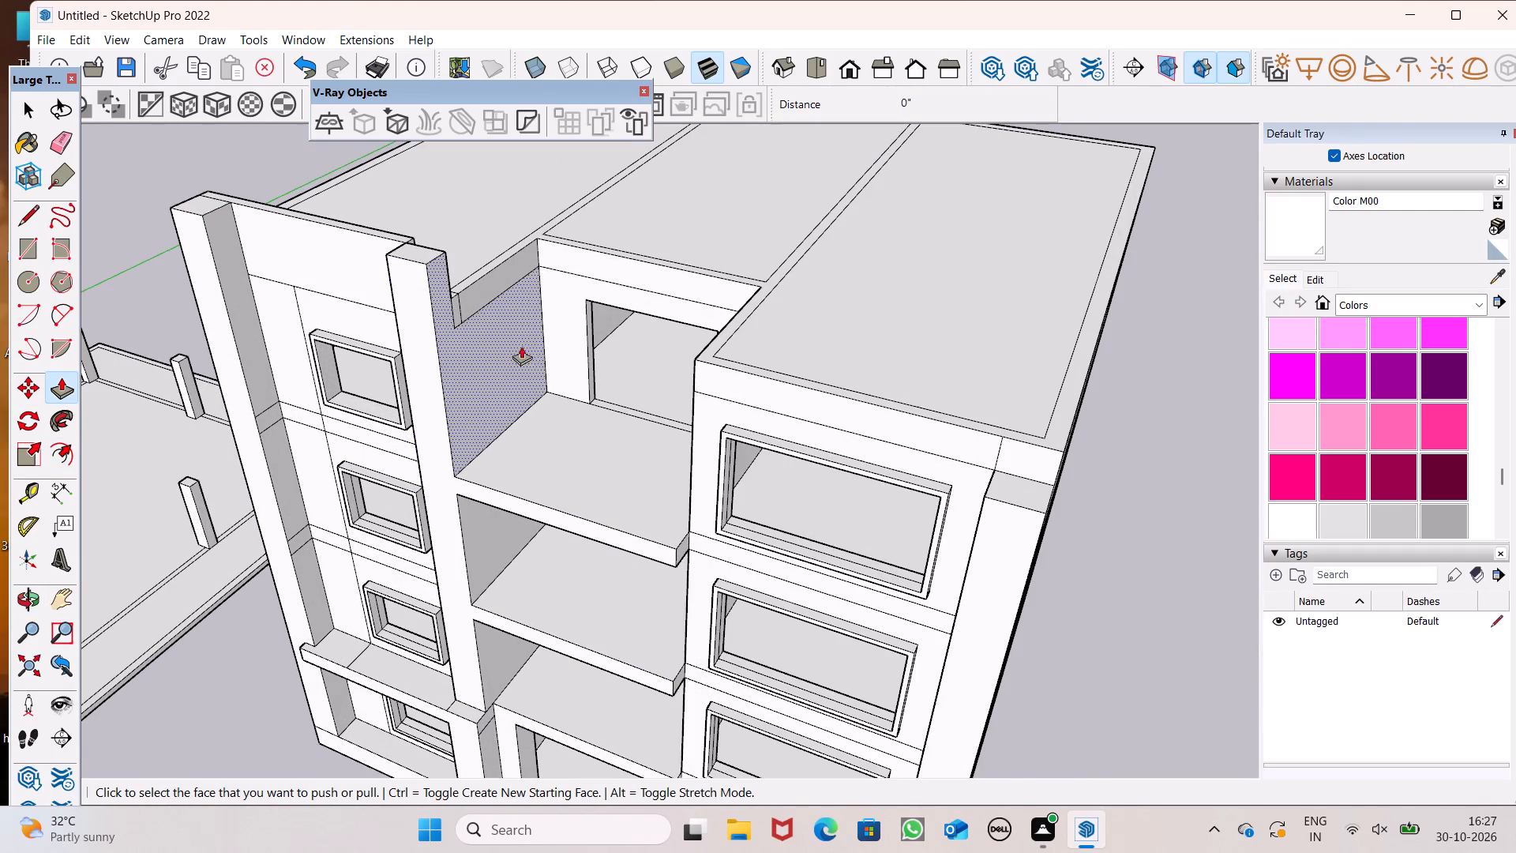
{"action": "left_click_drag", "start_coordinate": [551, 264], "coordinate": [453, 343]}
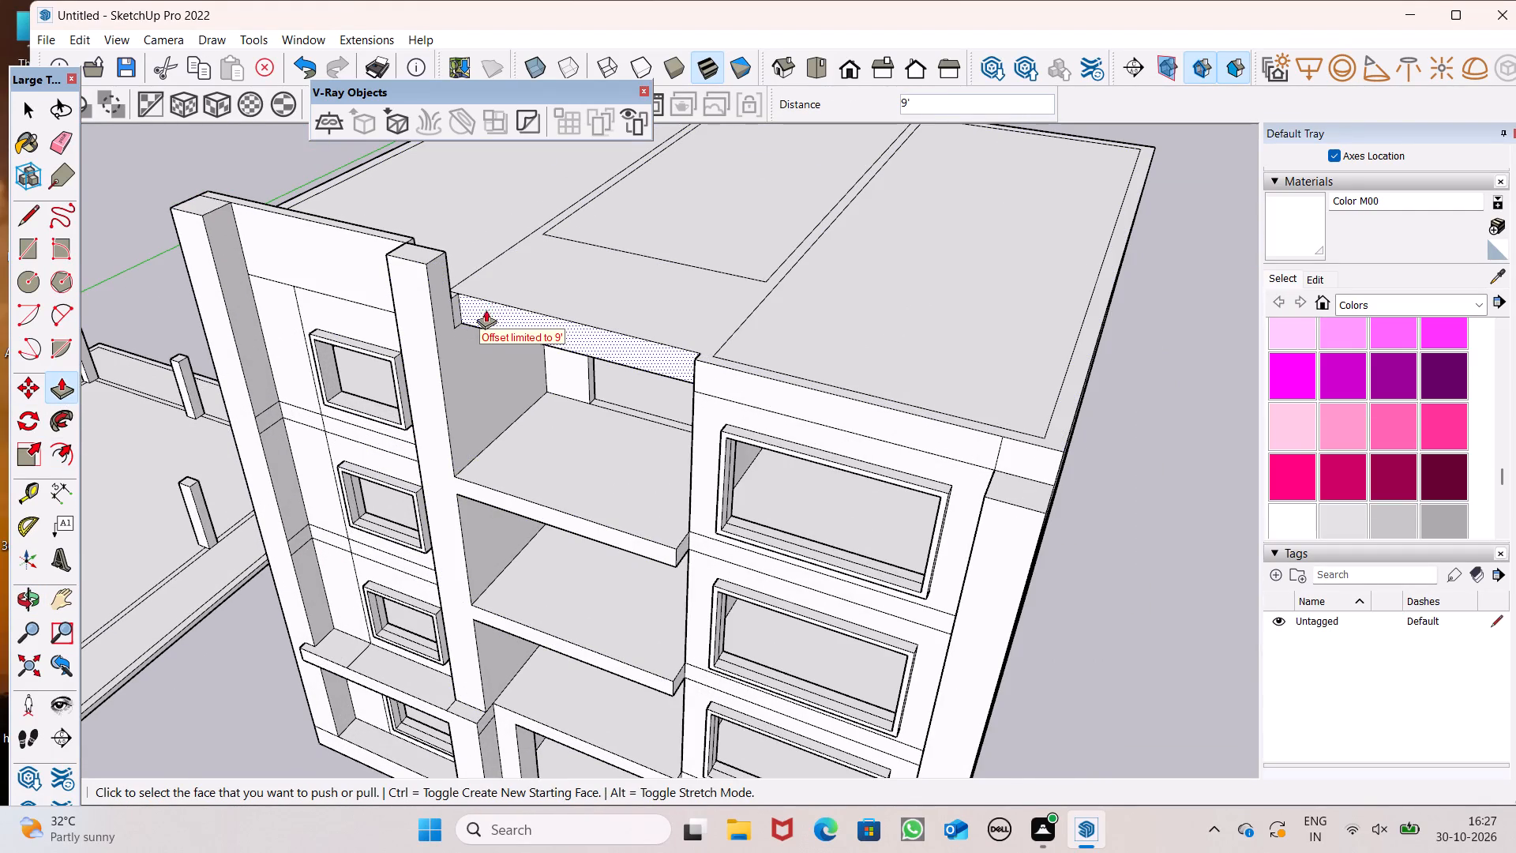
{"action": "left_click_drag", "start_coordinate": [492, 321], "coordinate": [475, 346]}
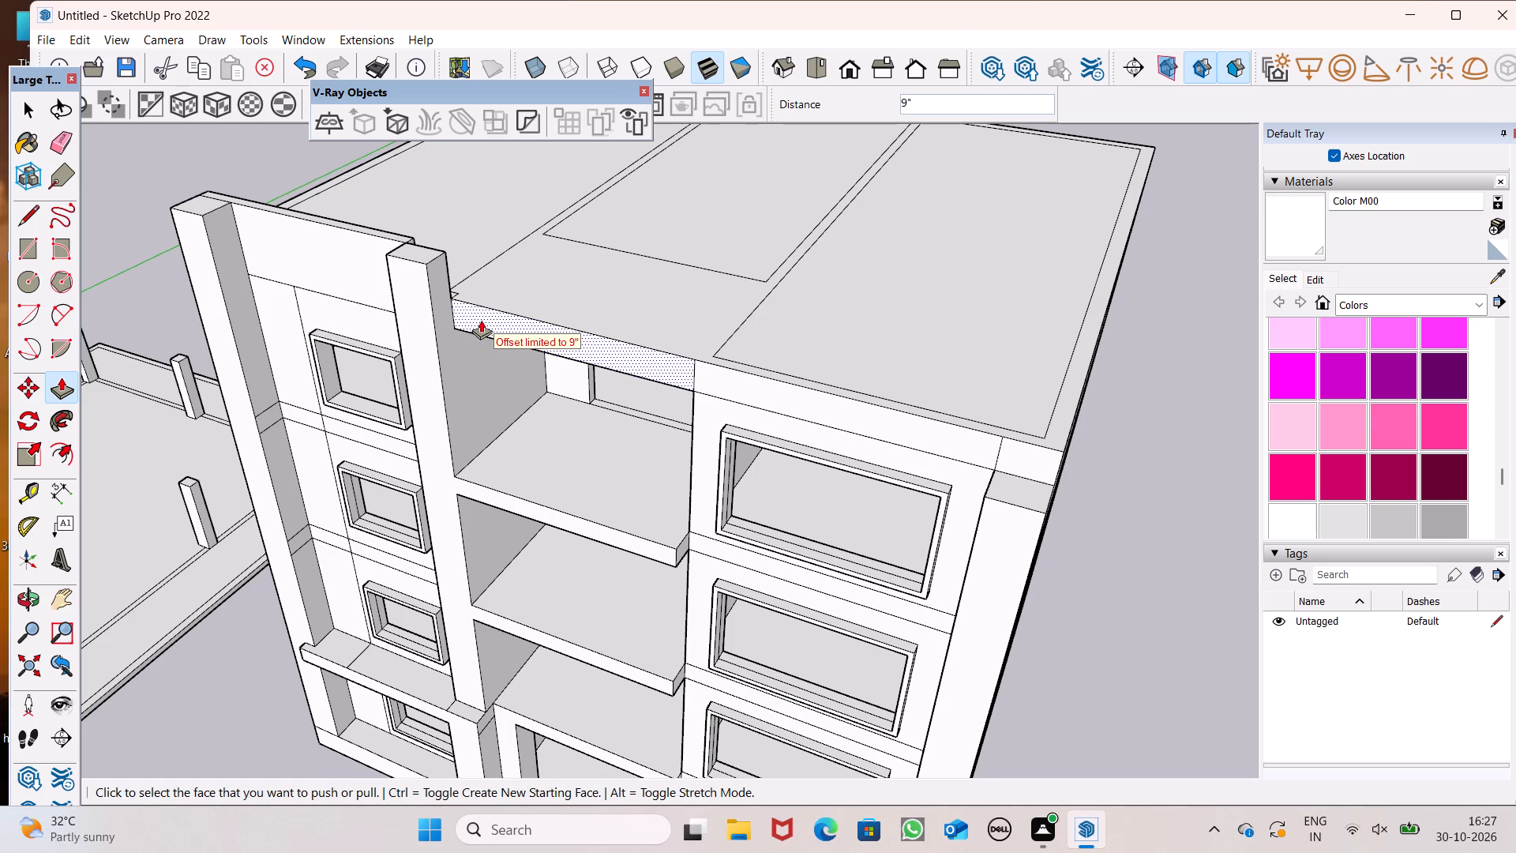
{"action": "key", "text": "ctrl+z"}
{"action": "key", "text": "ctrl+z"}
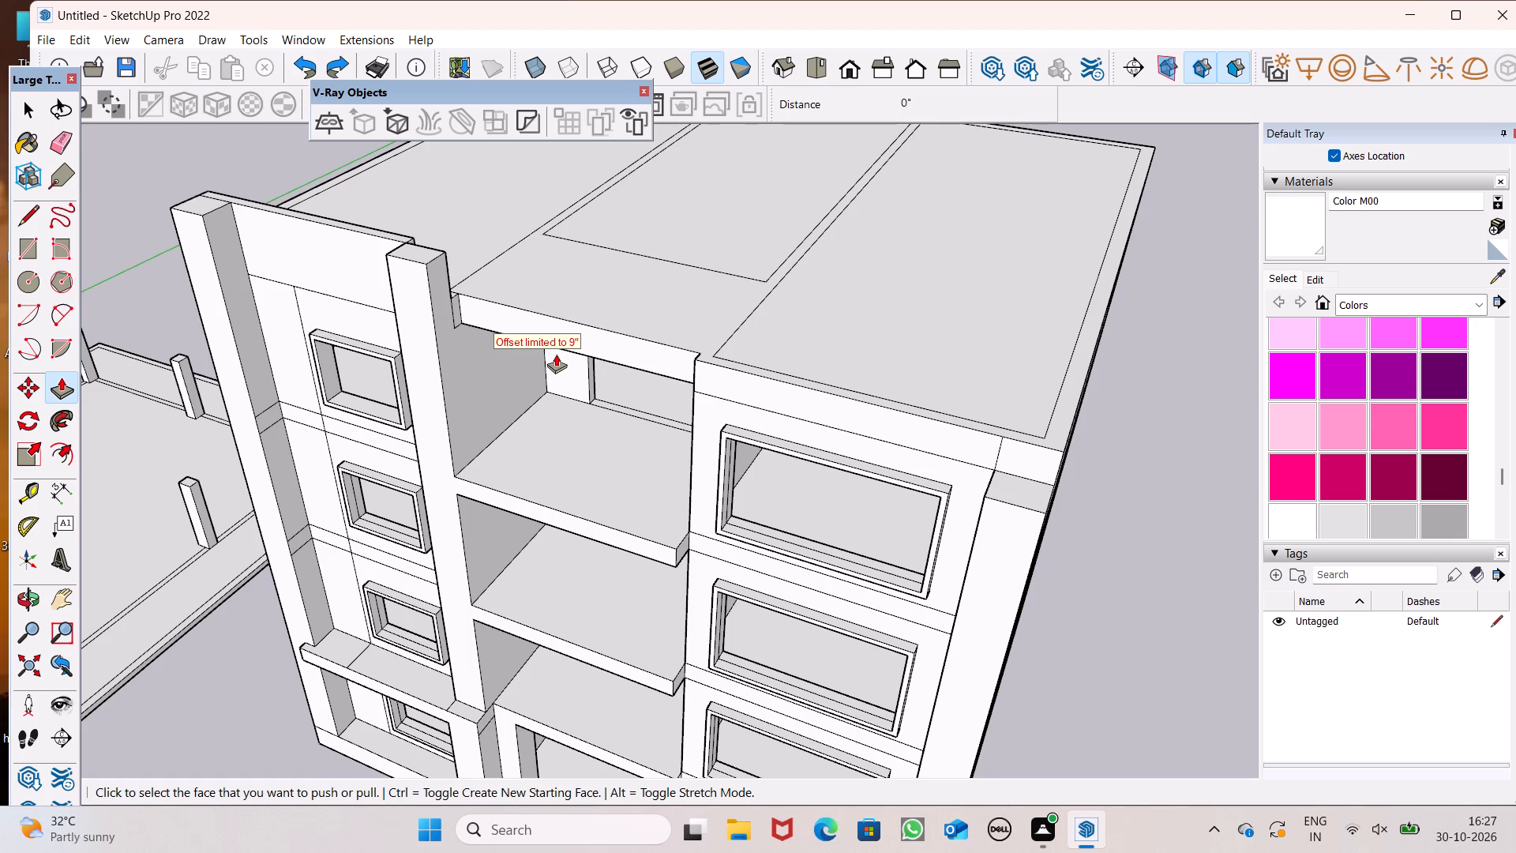
Erase the leftover parapet-end edges and the seam on the middle bay's side wall behind the inner column.
{"action": "left_click", "coordinate": [54, 151]}
{"action": "scroll", "coordinate": [347, 387], "scroll_direction": "up", "scroll_amount": 4}
{"action": "left_click_drag", "start_coordinate": [520, 252], "coordinate": [507, 291]}
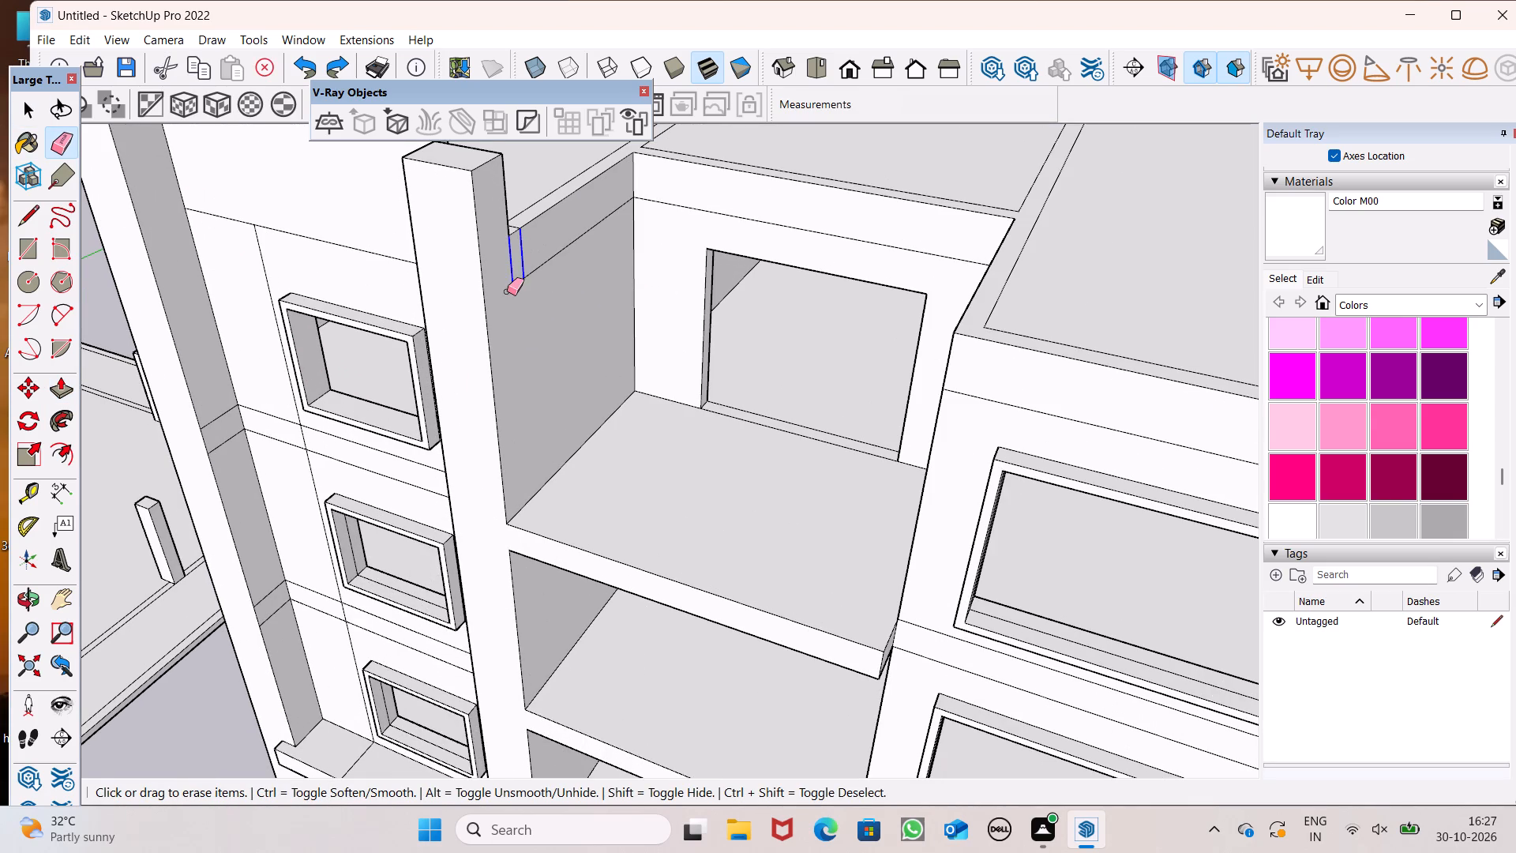
{"action": "left_click_drag", "start_coordinate": [507, 291], "coordinate": [543, 268]}
{"action": "scroll", "coordinate": [472, 331], "scroll_direction": "down", "scroll_amount": 4}
{"action": "key", "text": "space"}
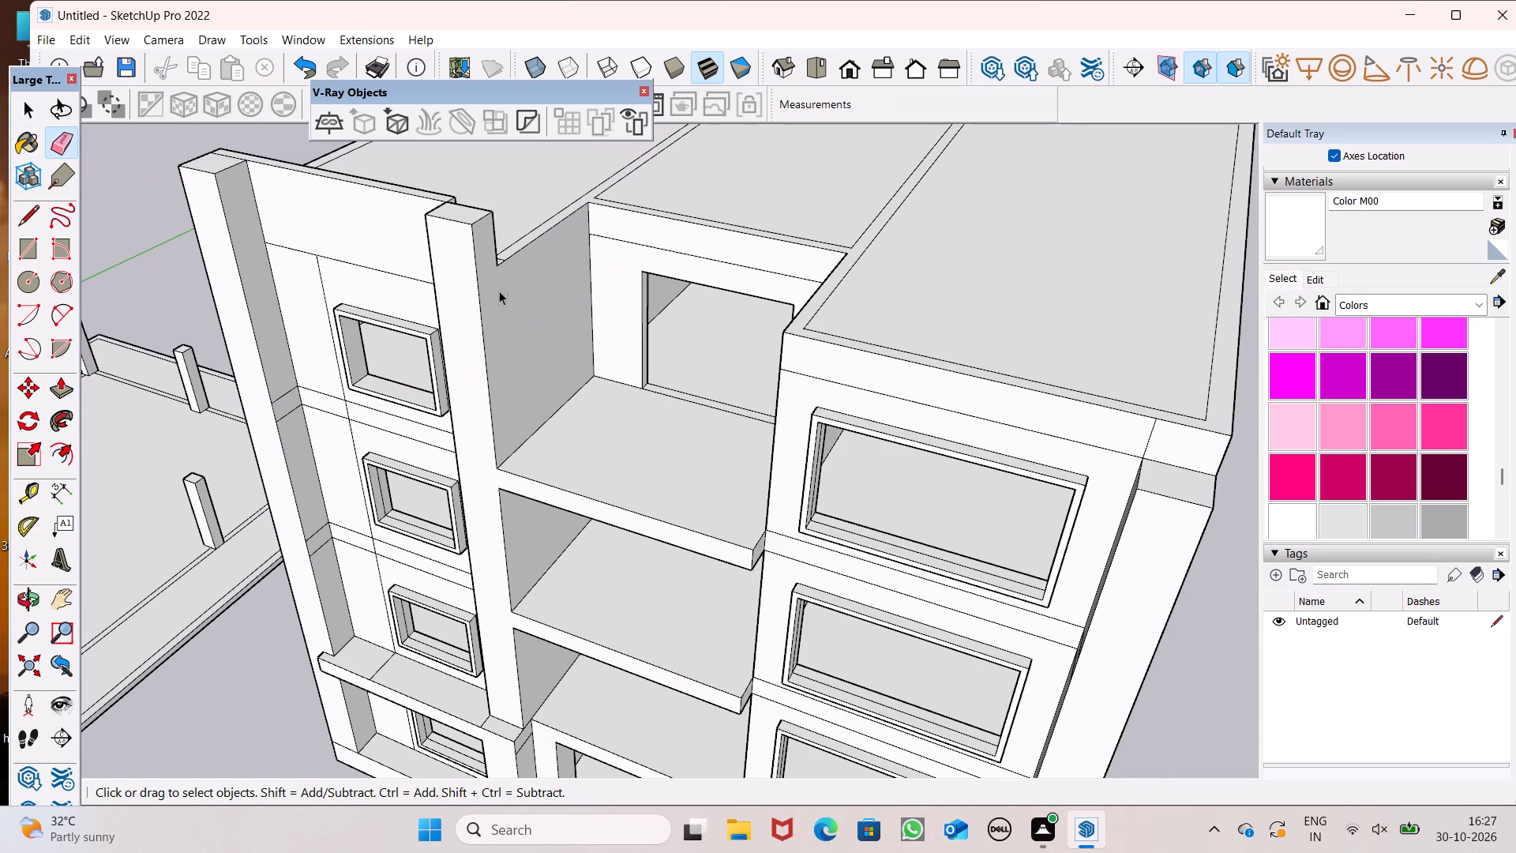
Pull the band above the middle bay's recessed top-floor opening forward 11' 7", flush with the floor slabs' front edges.
{"action": "middle_click_drag", "start_coordinate": [504, 321], "coordinate": [514, 340]}
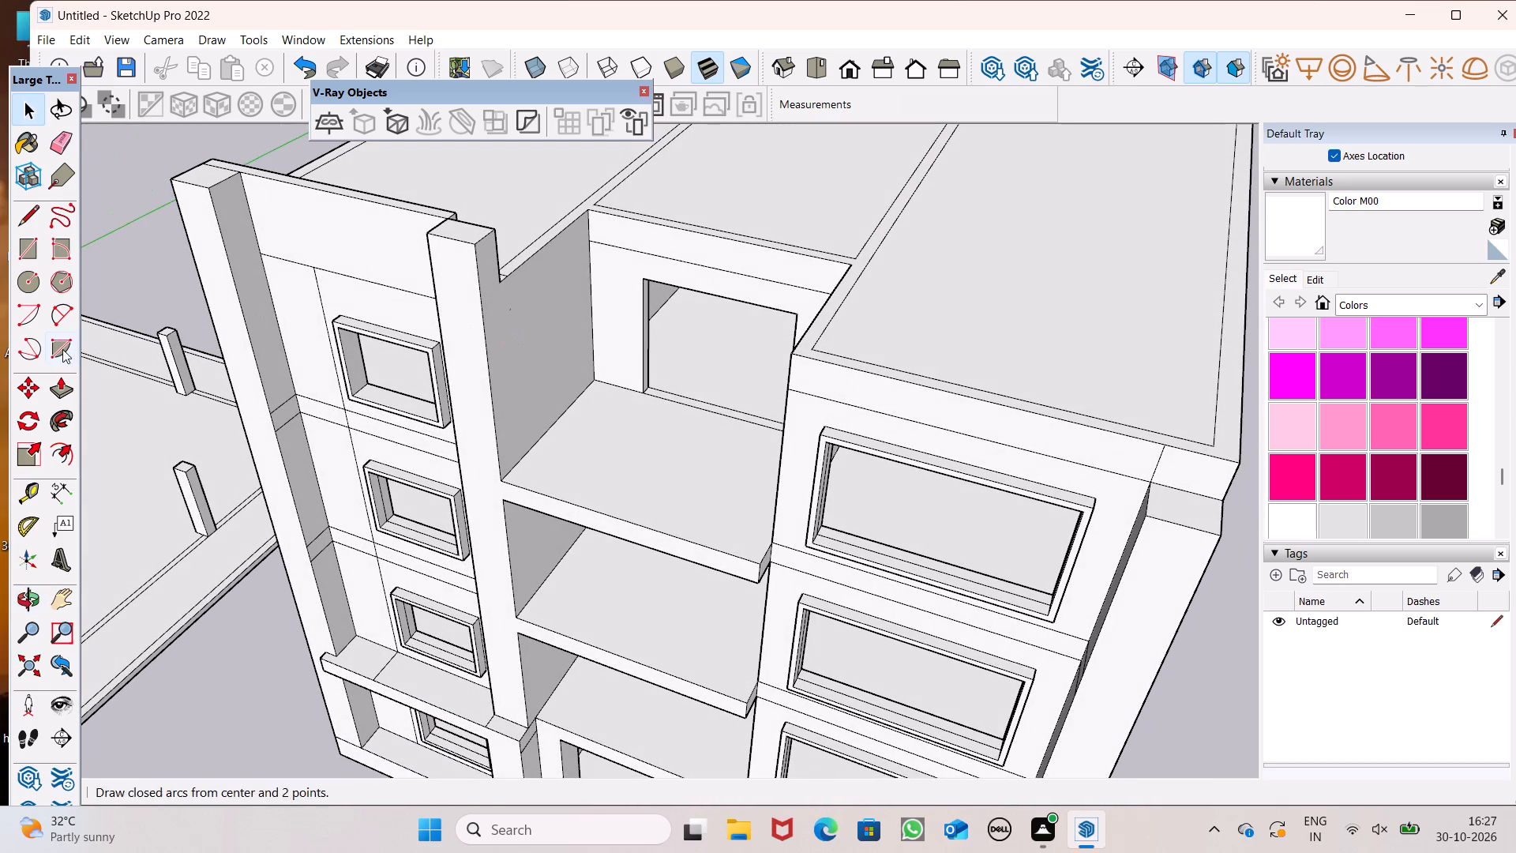
{"action": "left_click", "coordinate": [57, 385]}
{"action": "left_click_drag", "start_coordinate": [647, 245], "coordinate": [546, 314]}
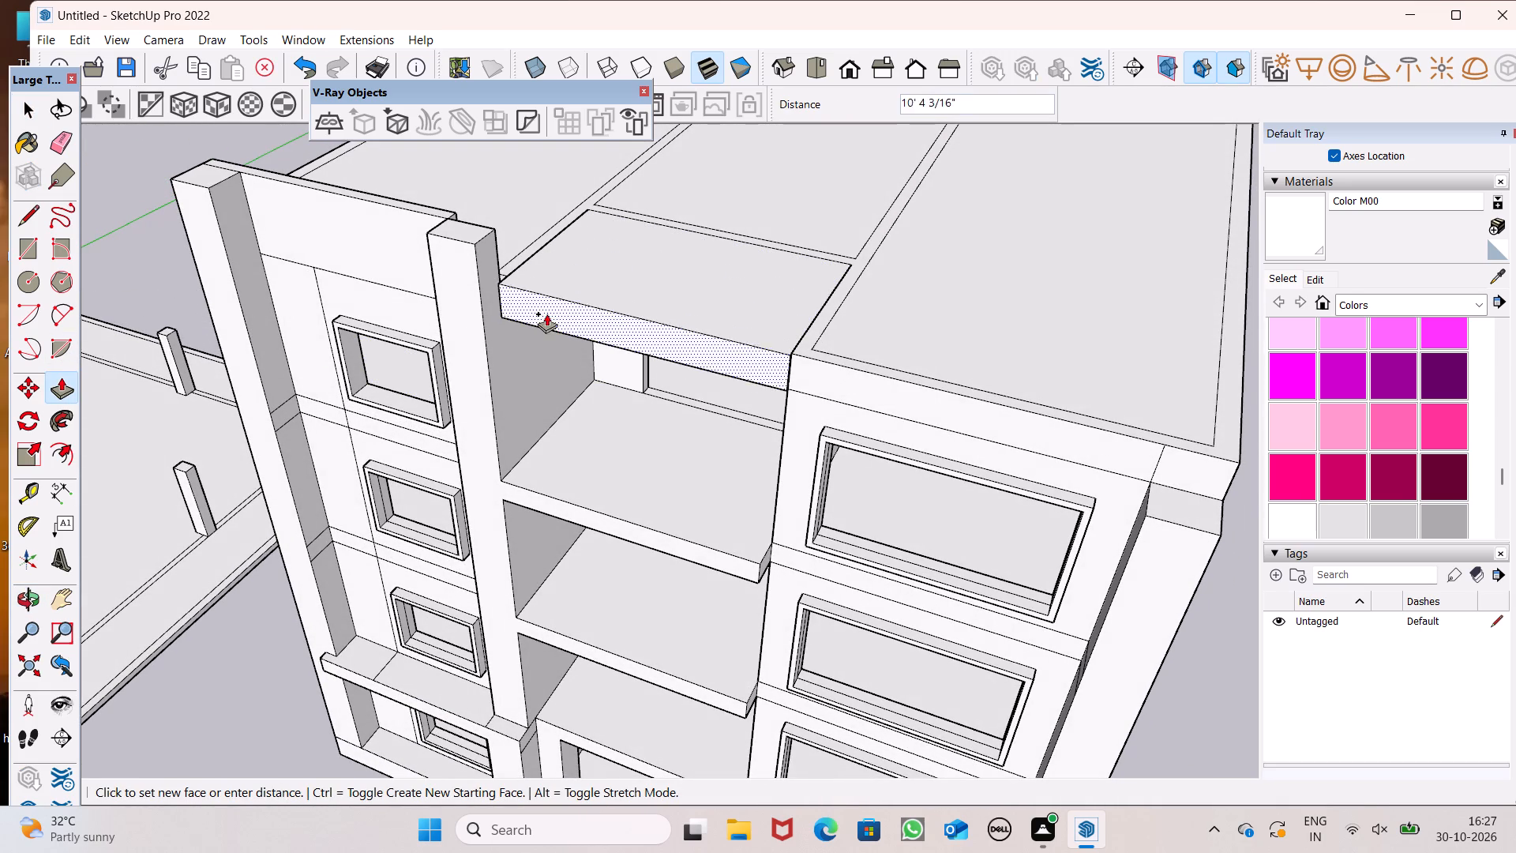
{"action": "left_click_drag", "start_coordinate": [546, 314], "coordinate": [502, 305]}
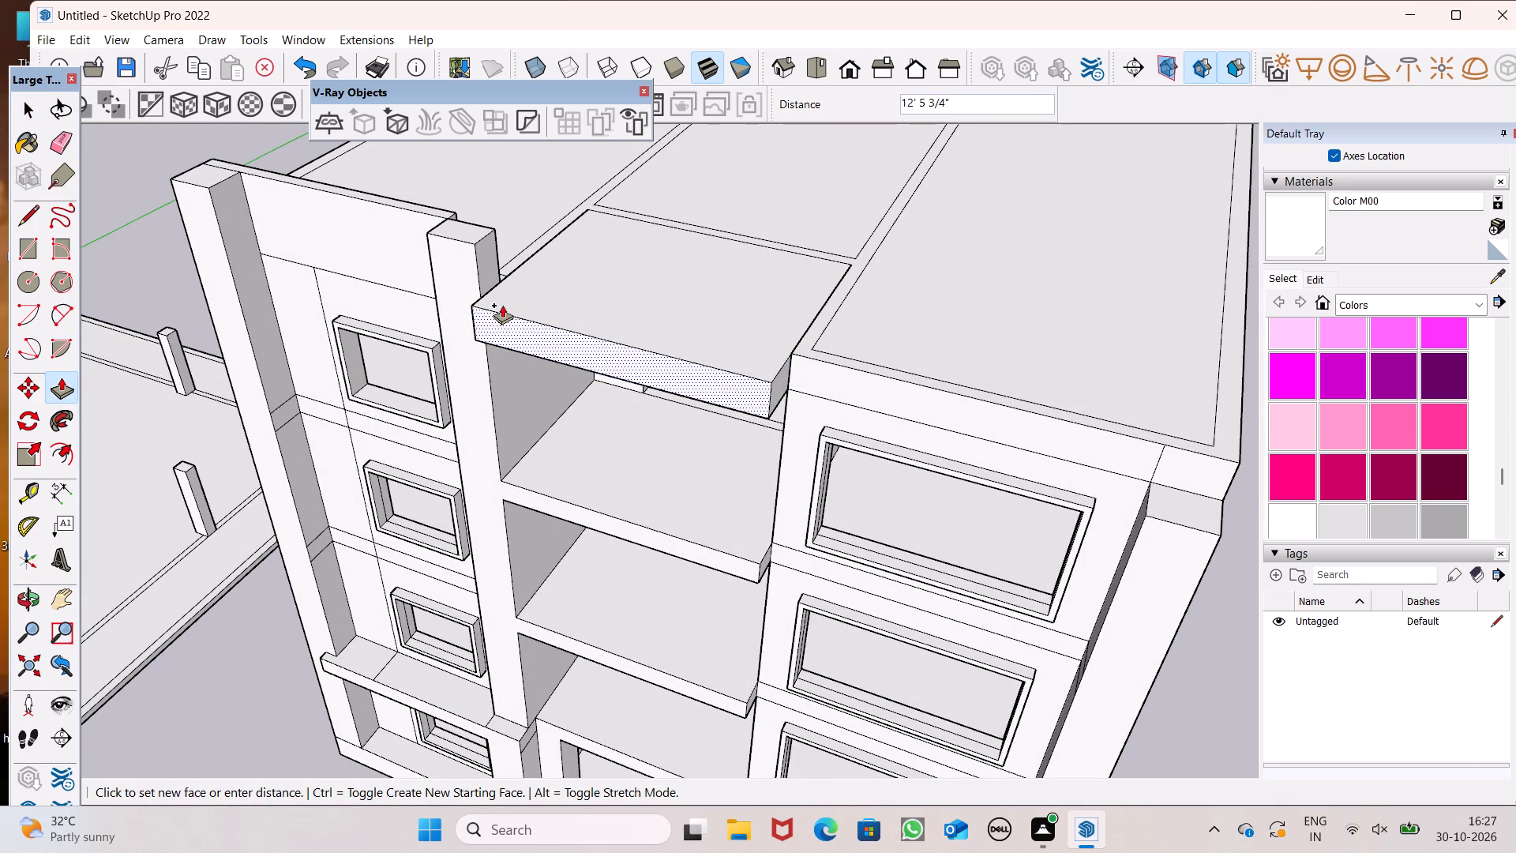
{"action": "left_click_drag", "start_coordinate": [502, 305], "coordinate": [755, 564]}
Examine the middle bay's extended roof slab from the front, the side and above.
{"action": "middle_click_drag", "start_coordinate": [666, 471], "coordinate": [741, 385]}
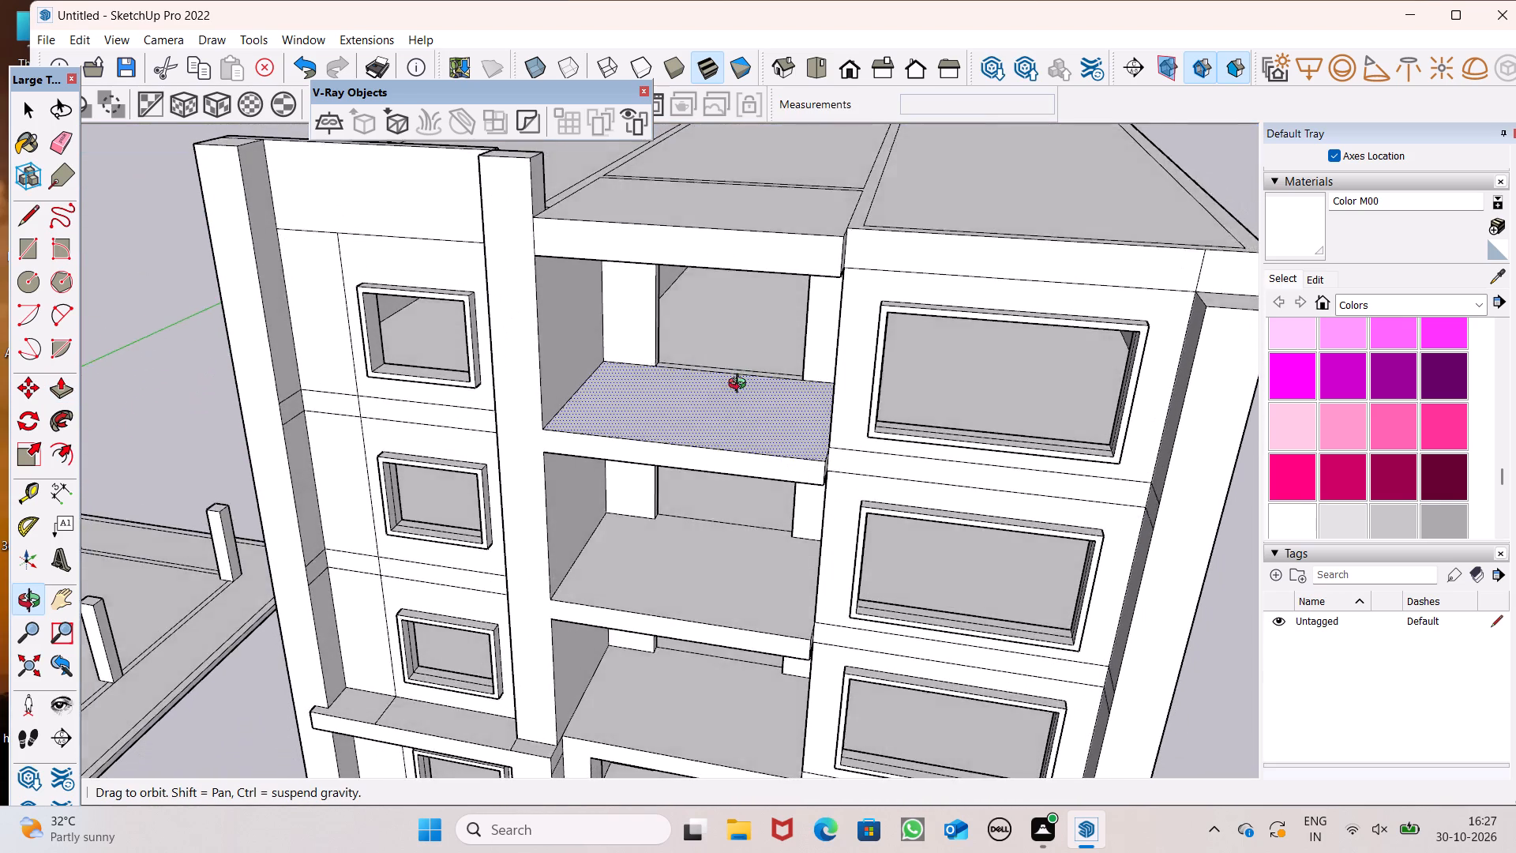
{"action": "middle_click_drag", "start_coordinate": [741, 385], "coordinate": [719, 418]}
{"action": "scroll", "coordinate": [631, 339], "scroll_direction": "down", "scroll_amount": 4}
{"action": "middle_click_drag", "start_coordinate": [617, 330], "coordinate": [281, 392]}
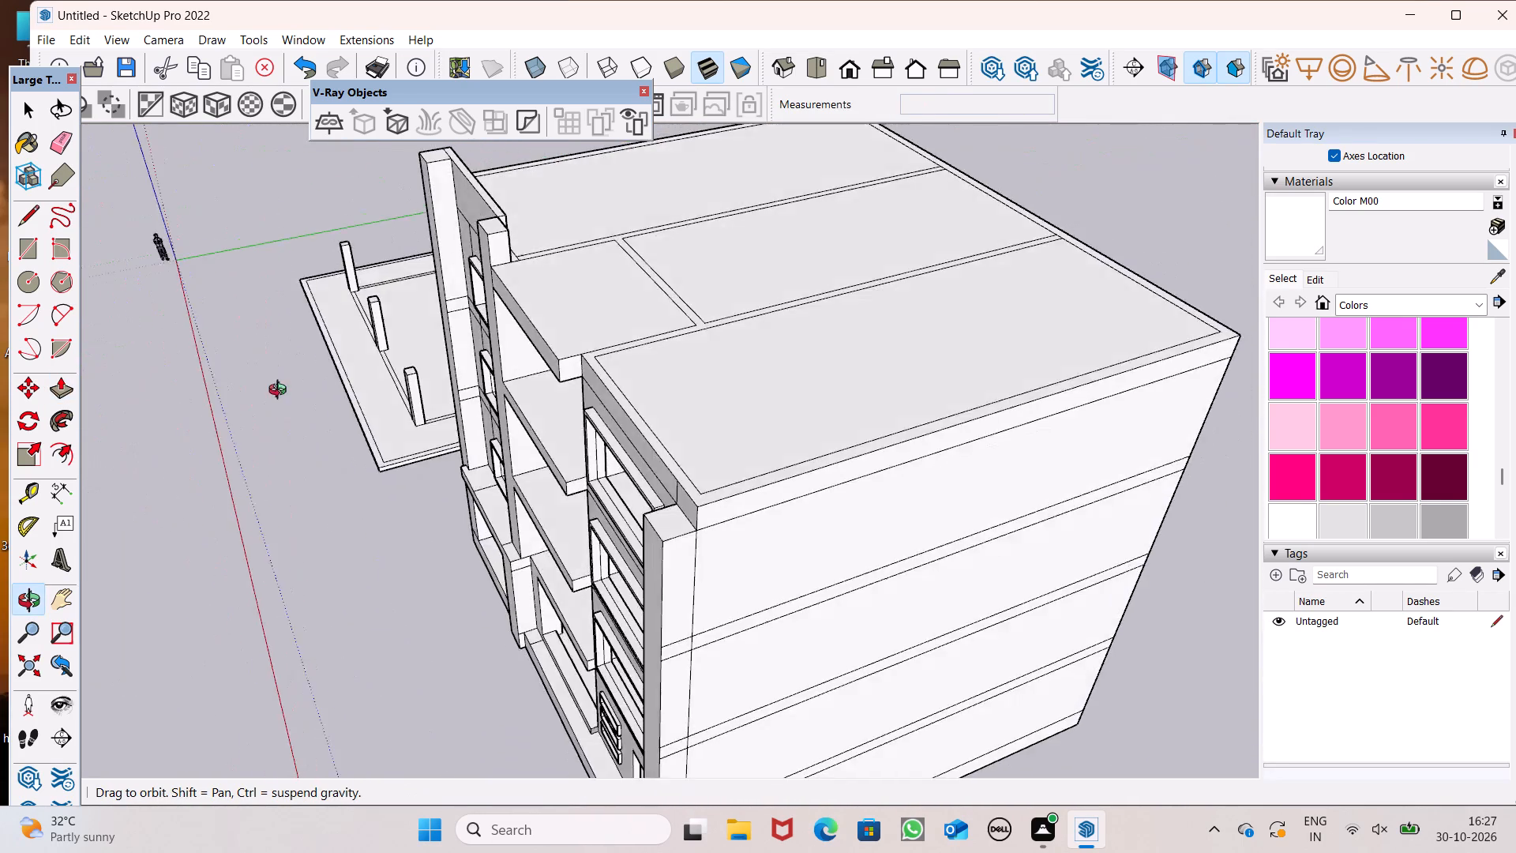
{"action": "middle_click_drag", "start_coordinate": [281, 392], "coordinate": [805, 524]}
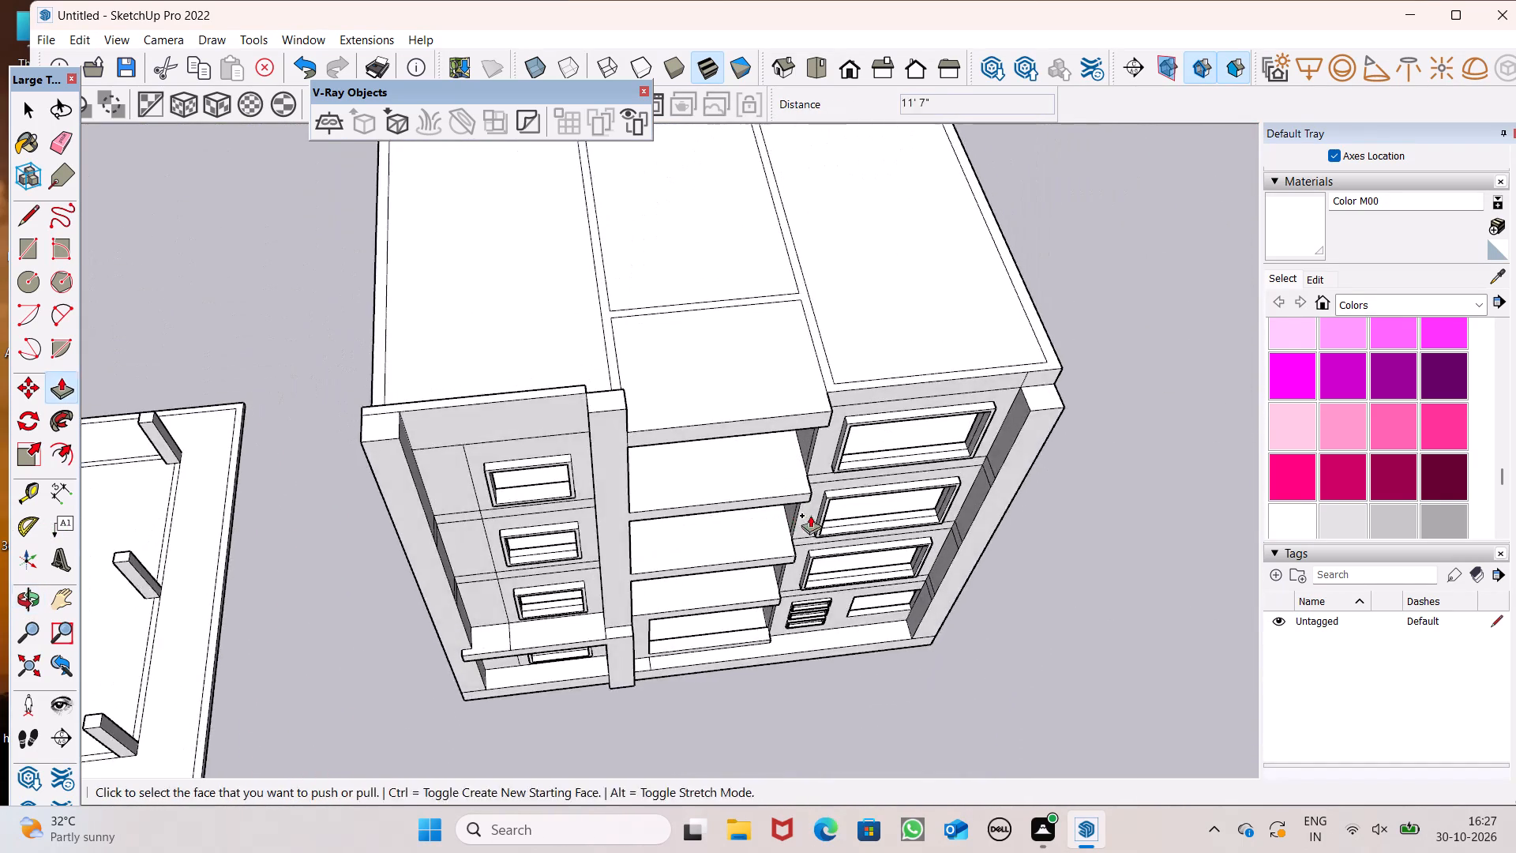
{"action": "middle_click_drag", "start_coordinate": [818, 477], "coordinate": [730, 336]}
{"action": "scroll", "coordinate": [514, 314], "scroll_direction": "down", "scroll_amount": 5}
{"action": "middle_click_drag", "start_coordinate": [578, 235], "coordinate": [647, 126]}
{"action": "scroll", "coordinate": [647, 128], "scroll_direction": "up", "scroll_amount": 1}
{"action": "scroll", "coordinate": [599, 189], "scroll_direction": "up", "scroll_amount": 7}
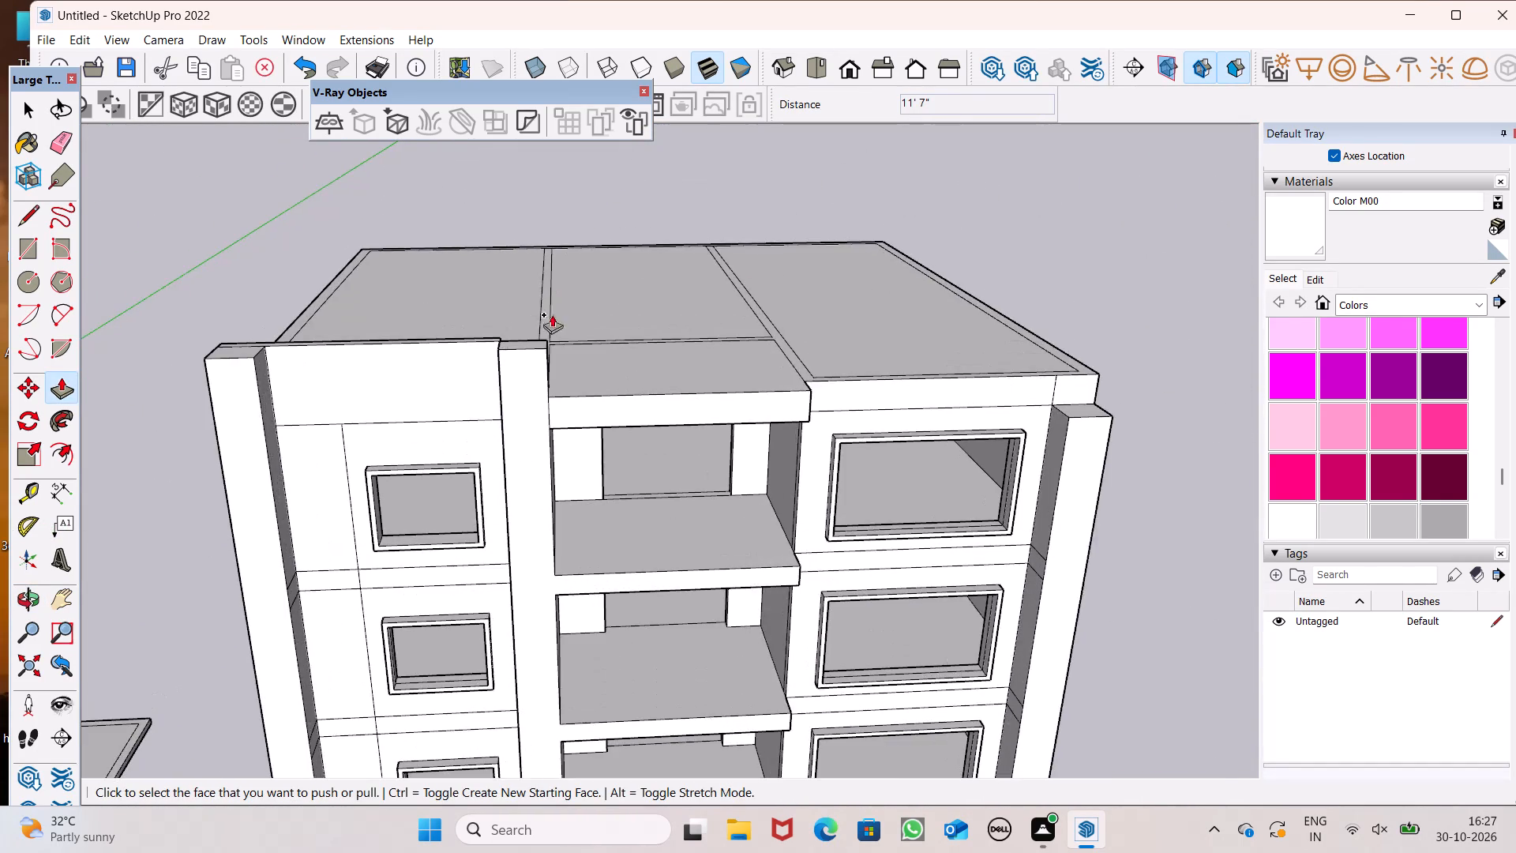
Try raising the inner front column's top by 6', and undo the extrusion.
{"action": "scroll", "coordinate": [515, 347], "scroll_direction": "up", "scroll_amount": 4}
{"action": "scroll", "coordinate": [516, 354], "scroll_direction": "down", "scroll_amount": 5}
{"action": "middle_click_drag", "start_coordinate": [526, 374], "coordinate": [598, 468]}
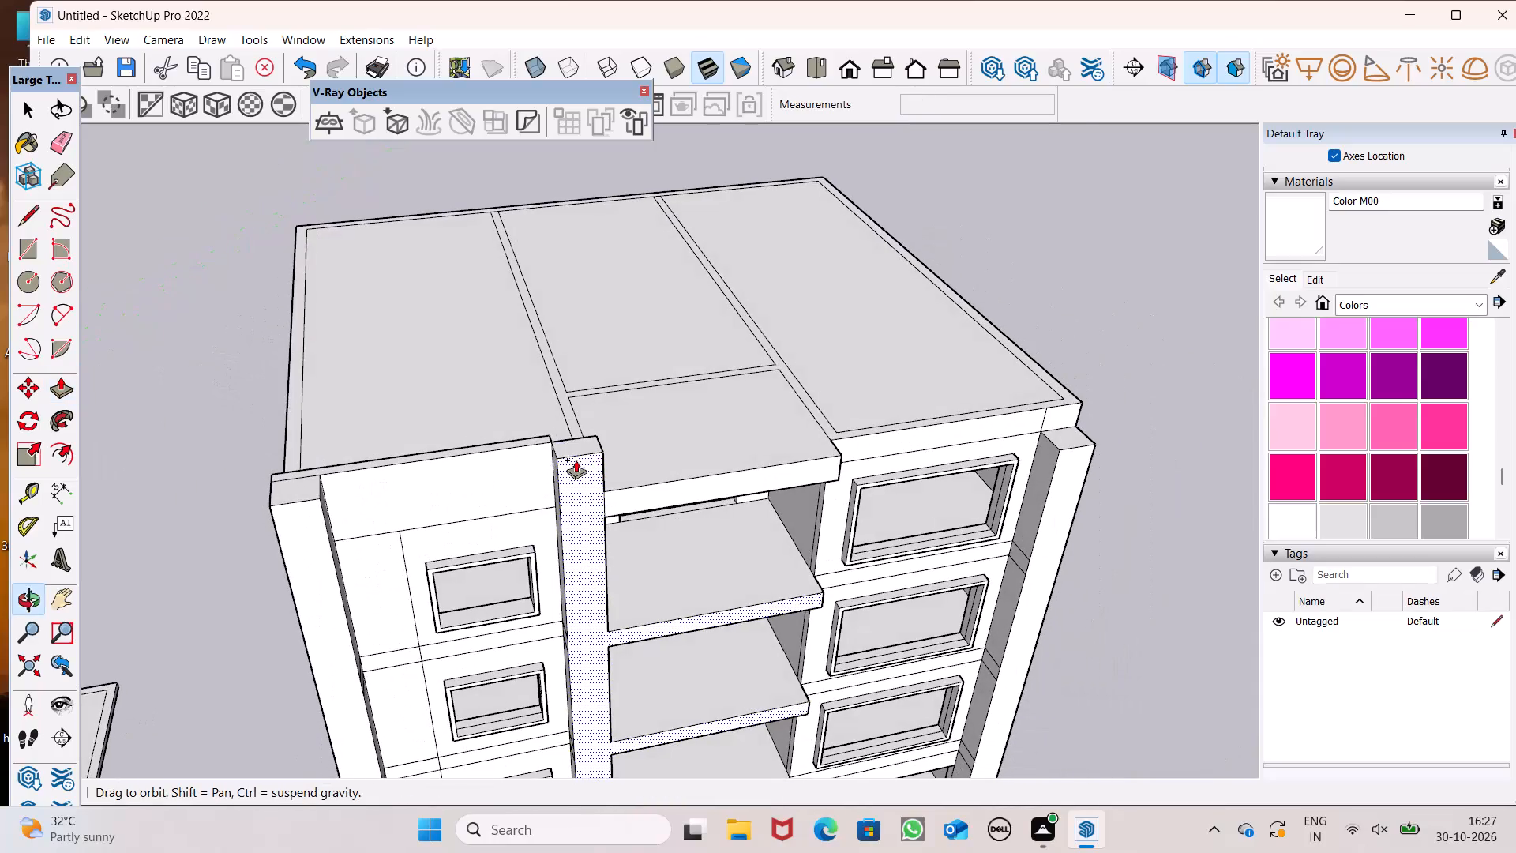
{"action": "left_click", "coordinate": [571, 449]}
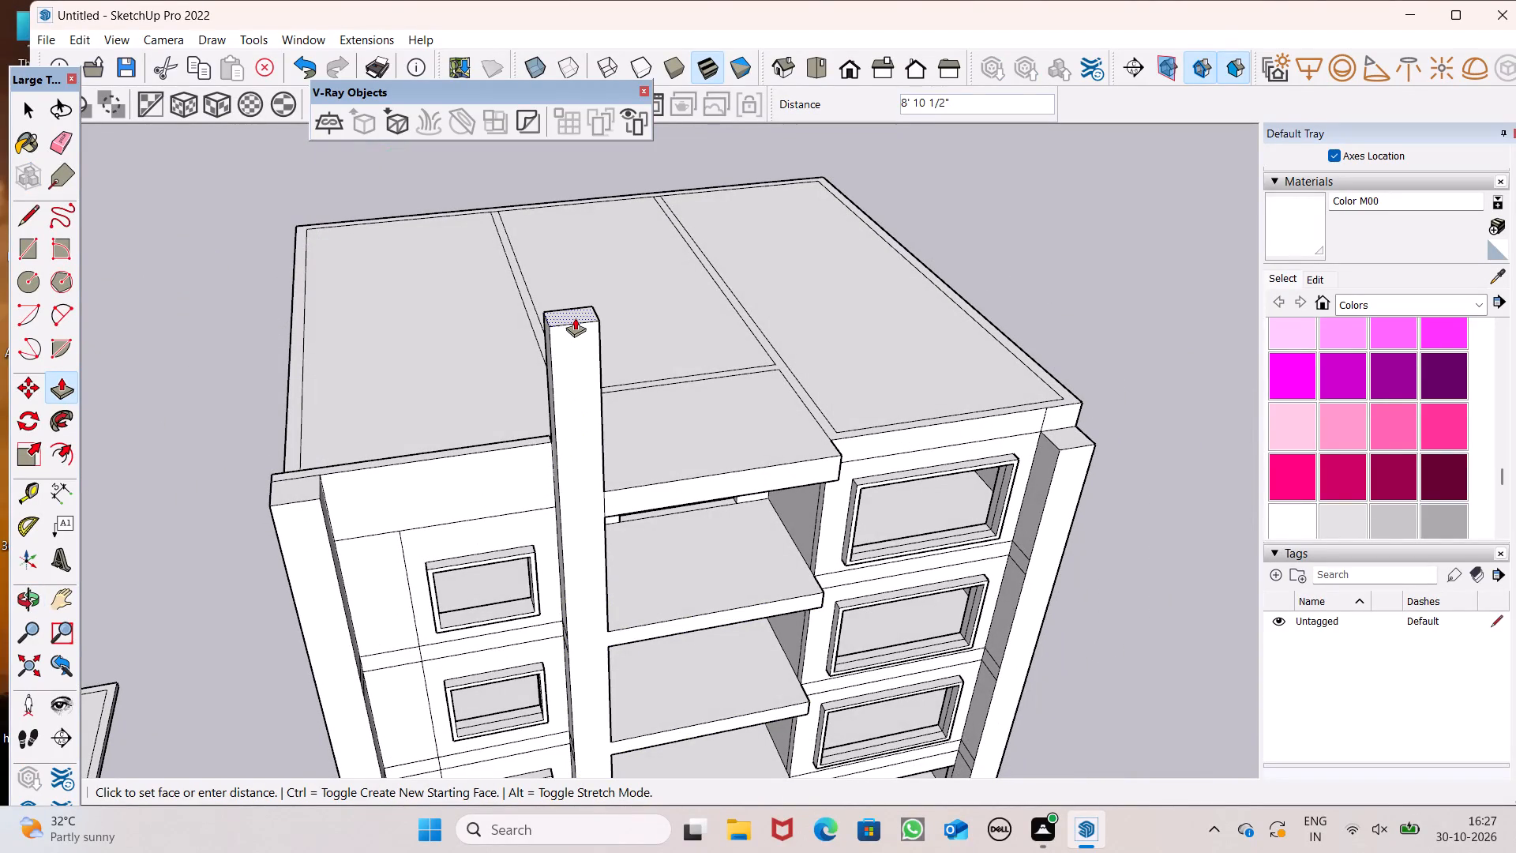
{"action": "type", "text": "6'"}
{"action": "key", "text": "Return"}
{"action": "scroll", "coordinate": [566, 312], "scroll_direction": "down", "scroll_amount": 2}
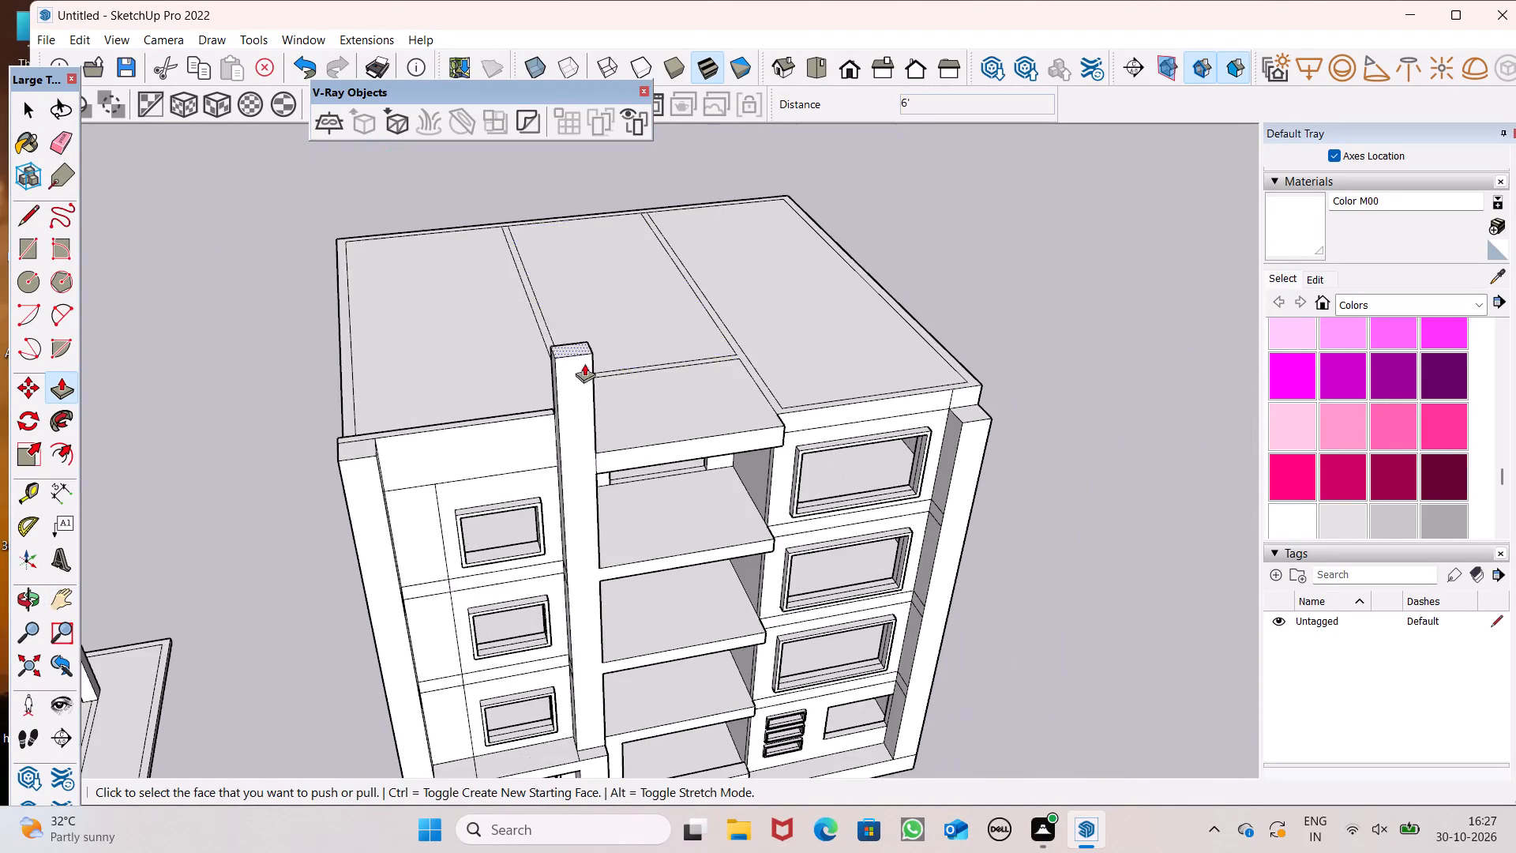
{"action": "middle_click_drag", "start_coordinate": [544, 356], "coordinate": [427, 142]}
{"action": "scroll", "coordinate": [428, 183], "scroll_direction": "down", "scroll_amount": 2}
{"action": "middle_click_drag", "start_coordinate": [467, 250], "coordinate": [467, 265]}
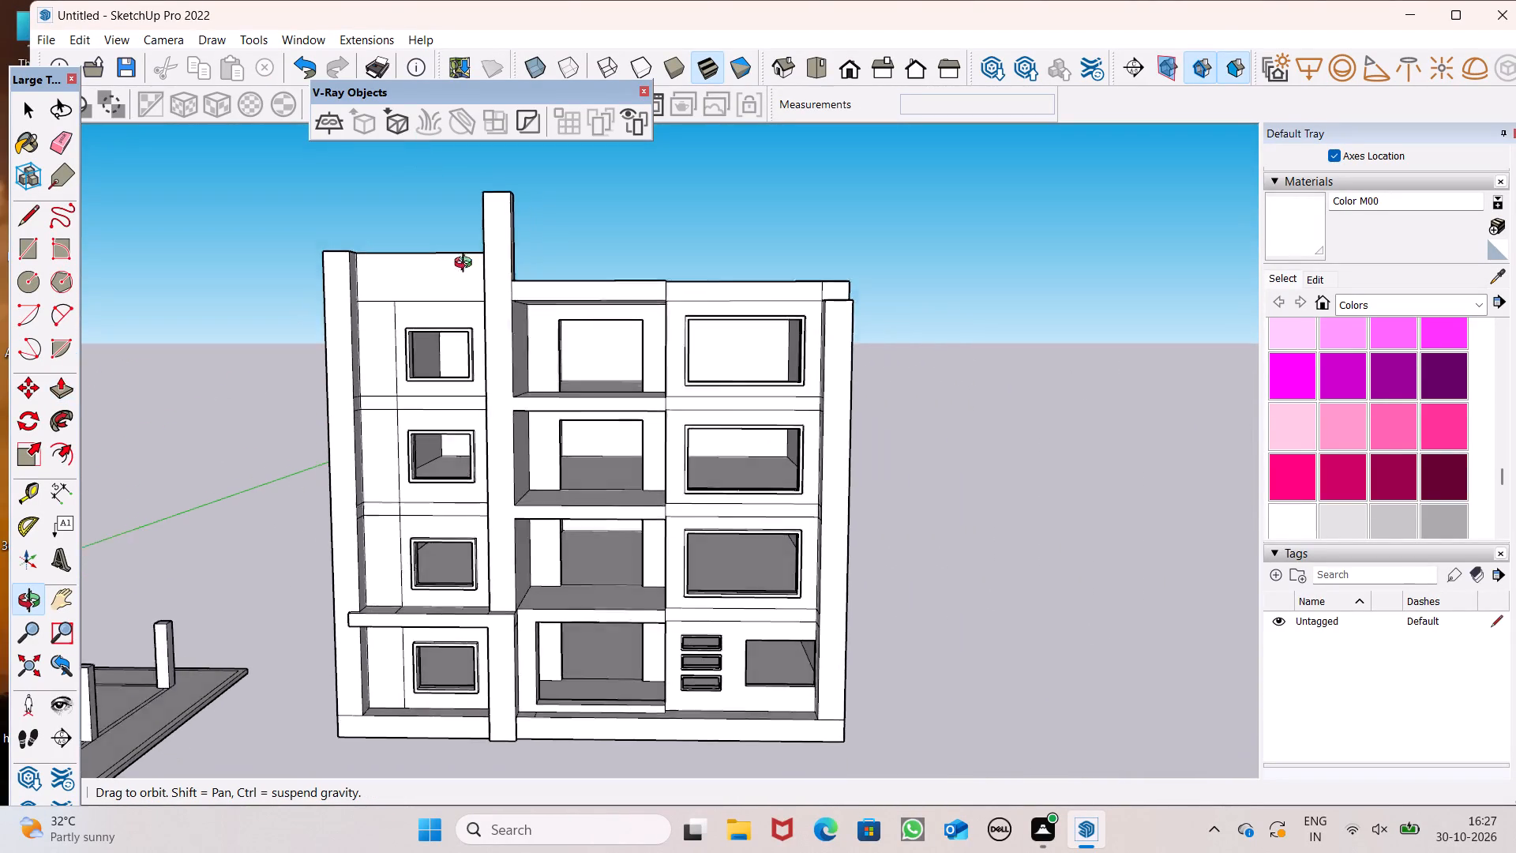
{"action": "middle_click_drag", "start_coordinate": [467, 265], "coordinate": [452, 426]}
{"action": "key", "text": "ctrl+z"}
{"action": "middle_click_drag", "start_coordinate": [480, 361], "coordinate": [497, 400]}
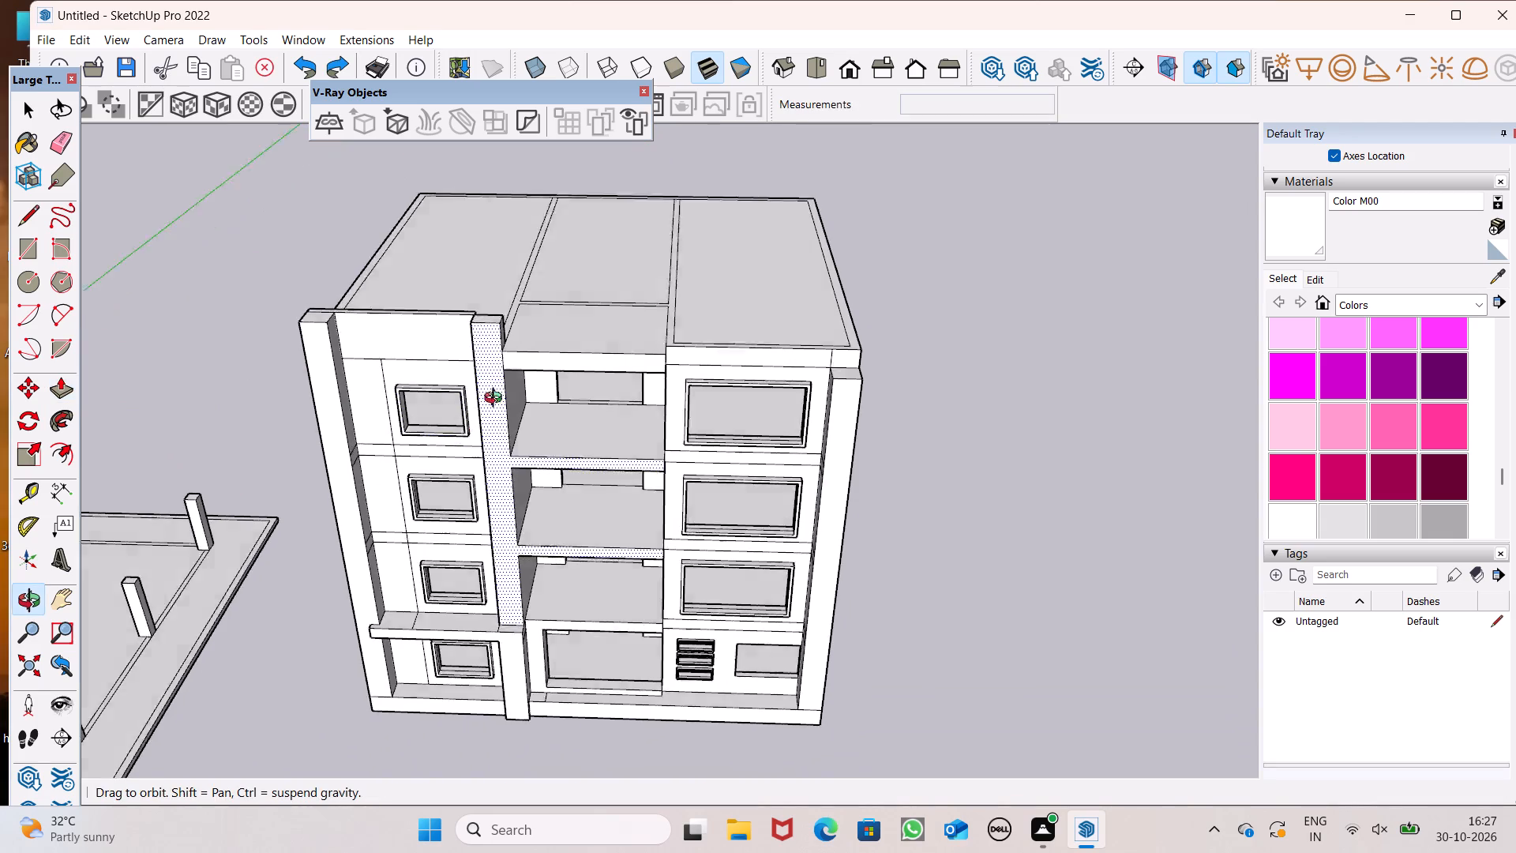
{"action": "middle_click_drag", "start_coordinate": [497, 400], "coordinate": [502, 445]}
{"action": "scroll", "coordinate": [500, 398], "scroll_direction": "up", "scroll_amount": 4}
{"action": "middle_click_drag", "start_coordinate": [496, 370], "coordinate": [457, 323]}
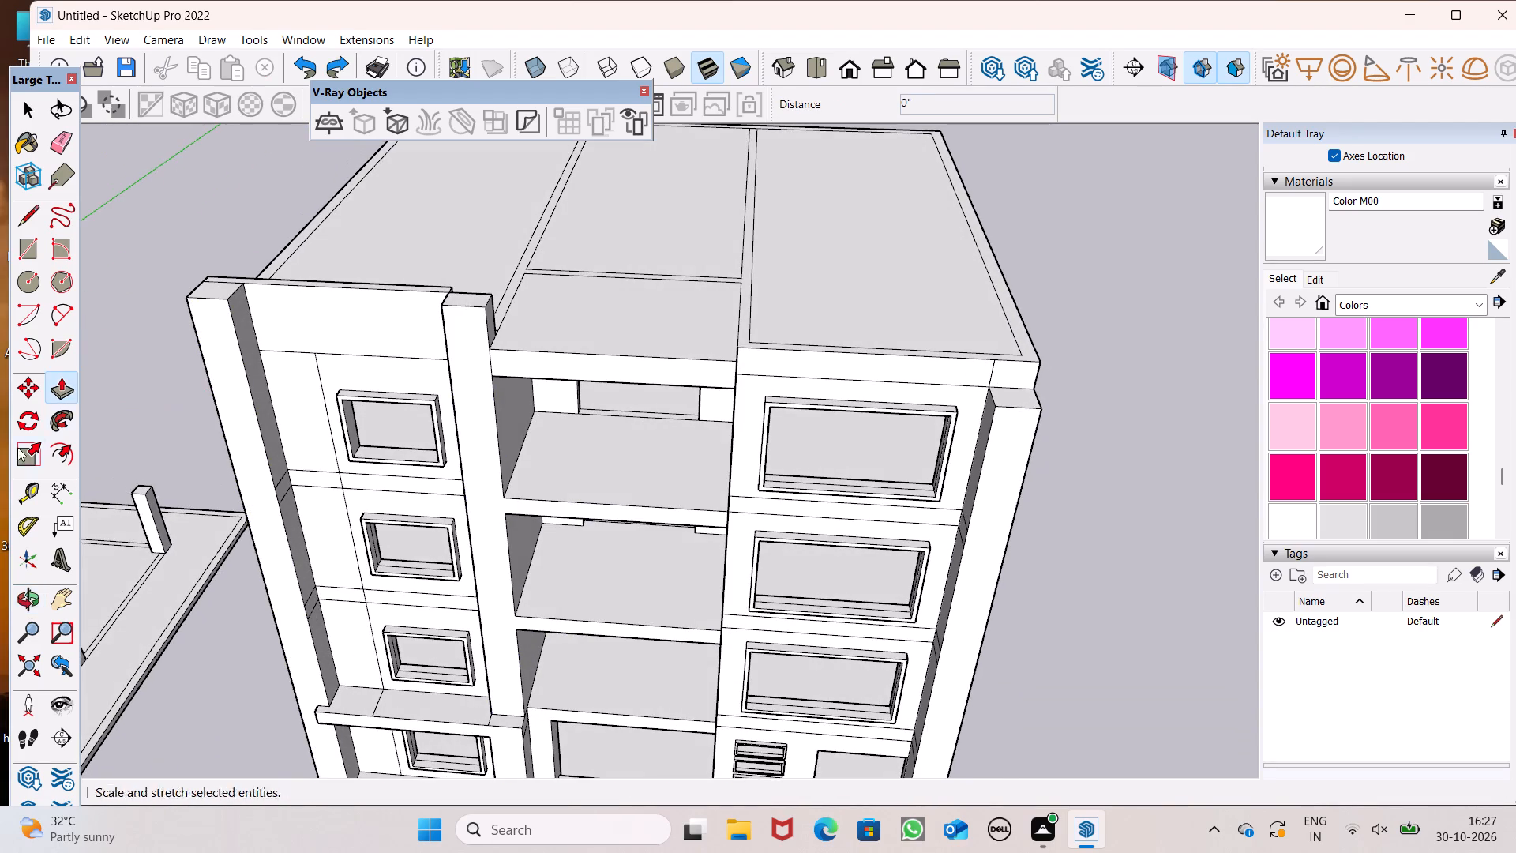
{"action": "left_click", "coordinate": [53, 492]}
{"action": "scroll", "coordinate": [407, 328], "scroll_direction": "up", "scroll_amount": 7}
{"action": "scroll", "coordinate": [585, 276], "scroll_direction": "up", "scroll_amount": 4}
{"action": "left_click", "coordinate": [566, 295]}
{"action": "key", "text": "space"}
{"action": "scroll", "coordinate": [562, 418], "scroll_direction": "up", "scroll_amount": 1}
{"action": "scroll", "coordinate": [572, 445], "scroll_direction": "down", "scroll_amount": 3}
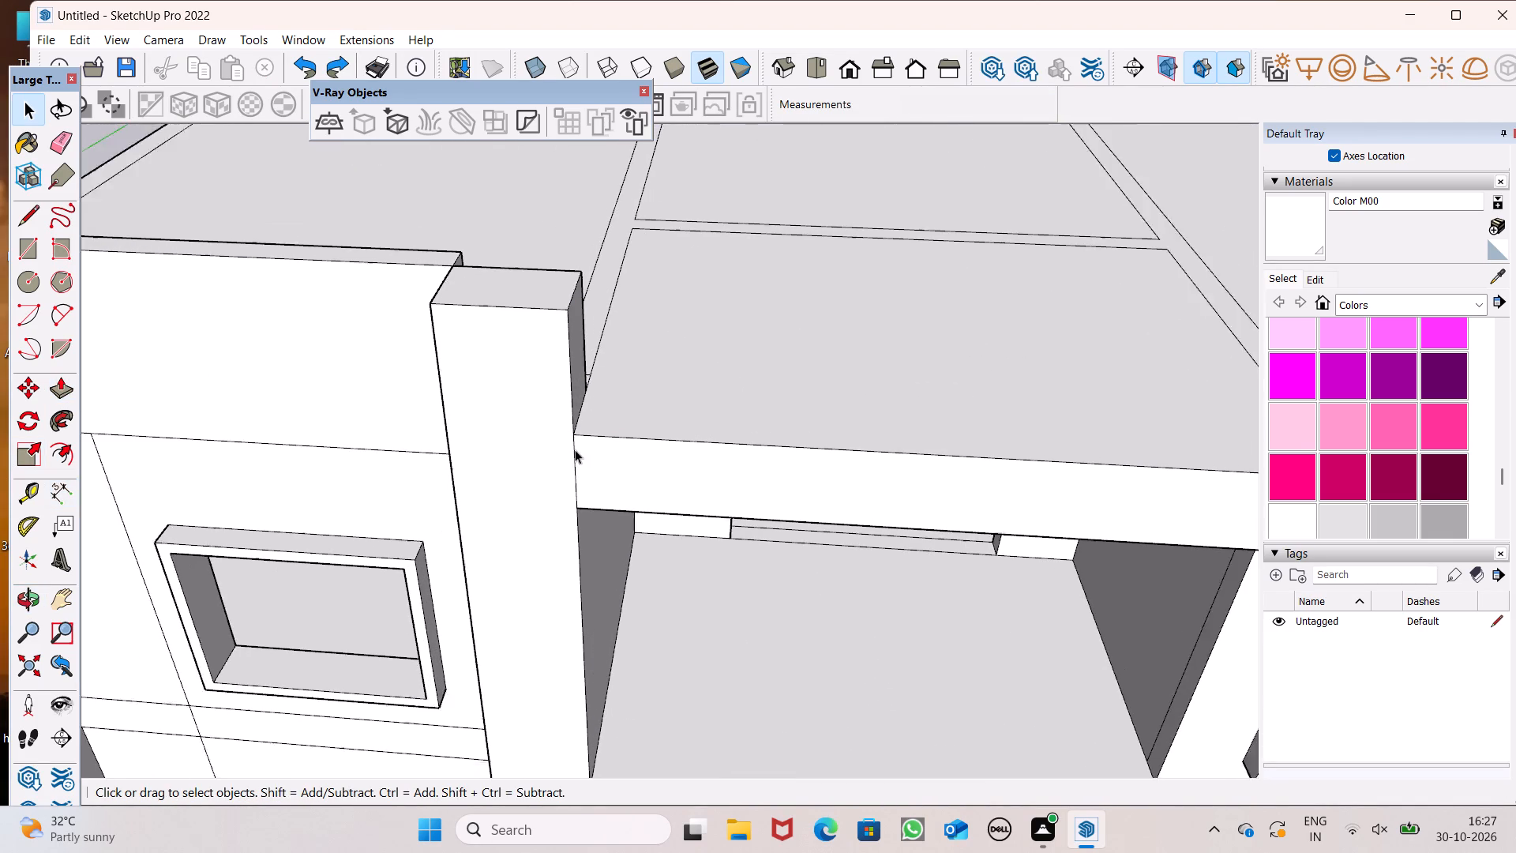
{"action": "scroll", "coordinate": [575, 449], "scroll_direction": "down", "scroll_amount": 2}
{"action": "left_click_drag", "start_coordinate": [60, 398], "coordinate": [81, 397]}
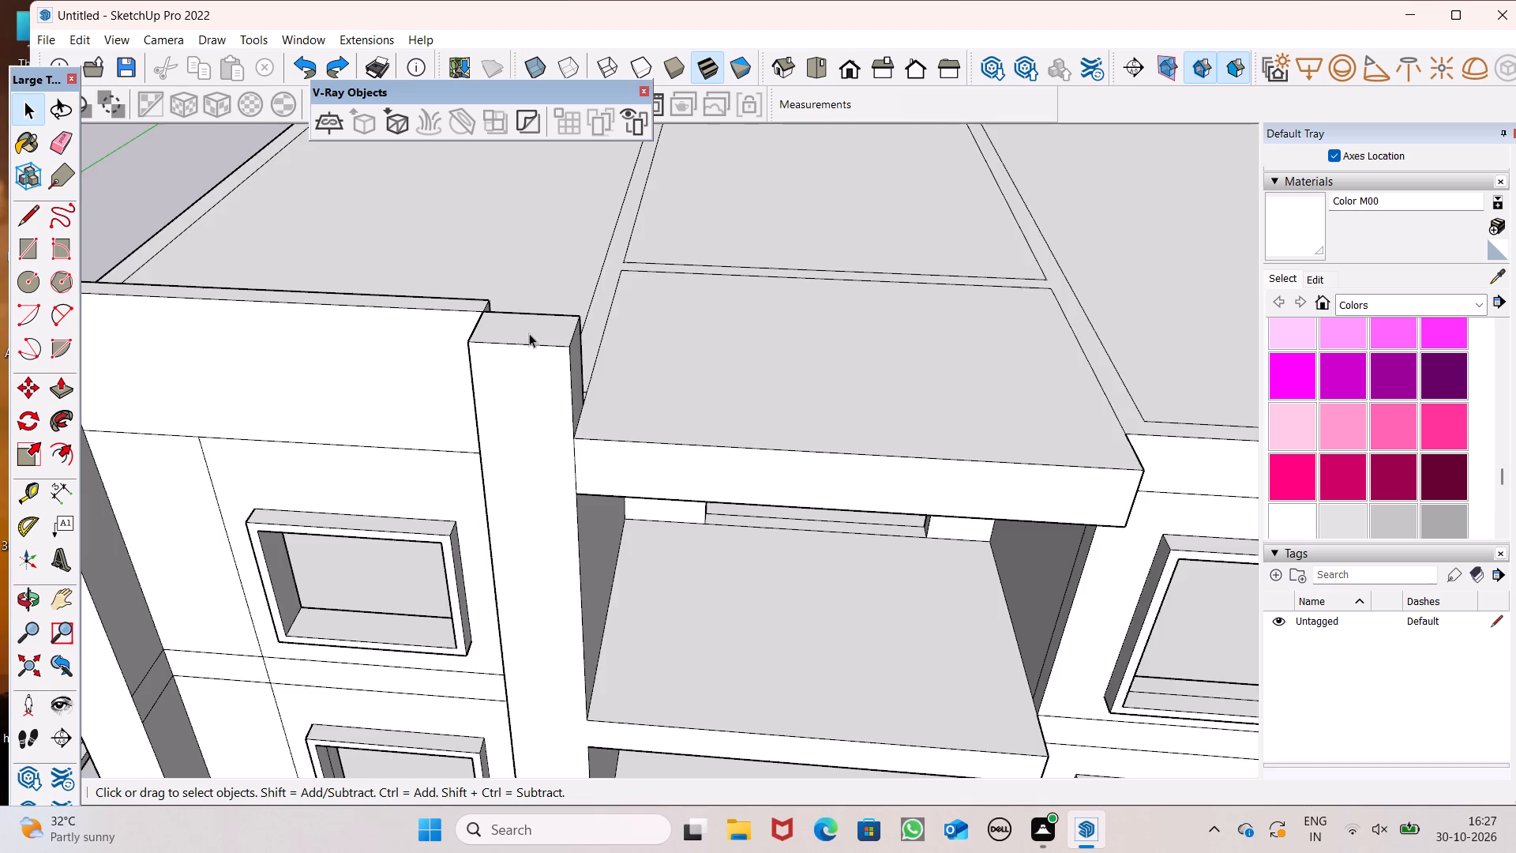
Raise the top of the inner front column beside the middle bay by 7'.
{"action": "scroll", "coordinate": [524, 369], "scroll_direction": "down", "scroll_amount": 7}
{"action": "middle_click_drag", "start_coordinate": [546, 426], "coordinate": [565, 490]}
{"action": "left_click", "coordinate": [60, 395]}
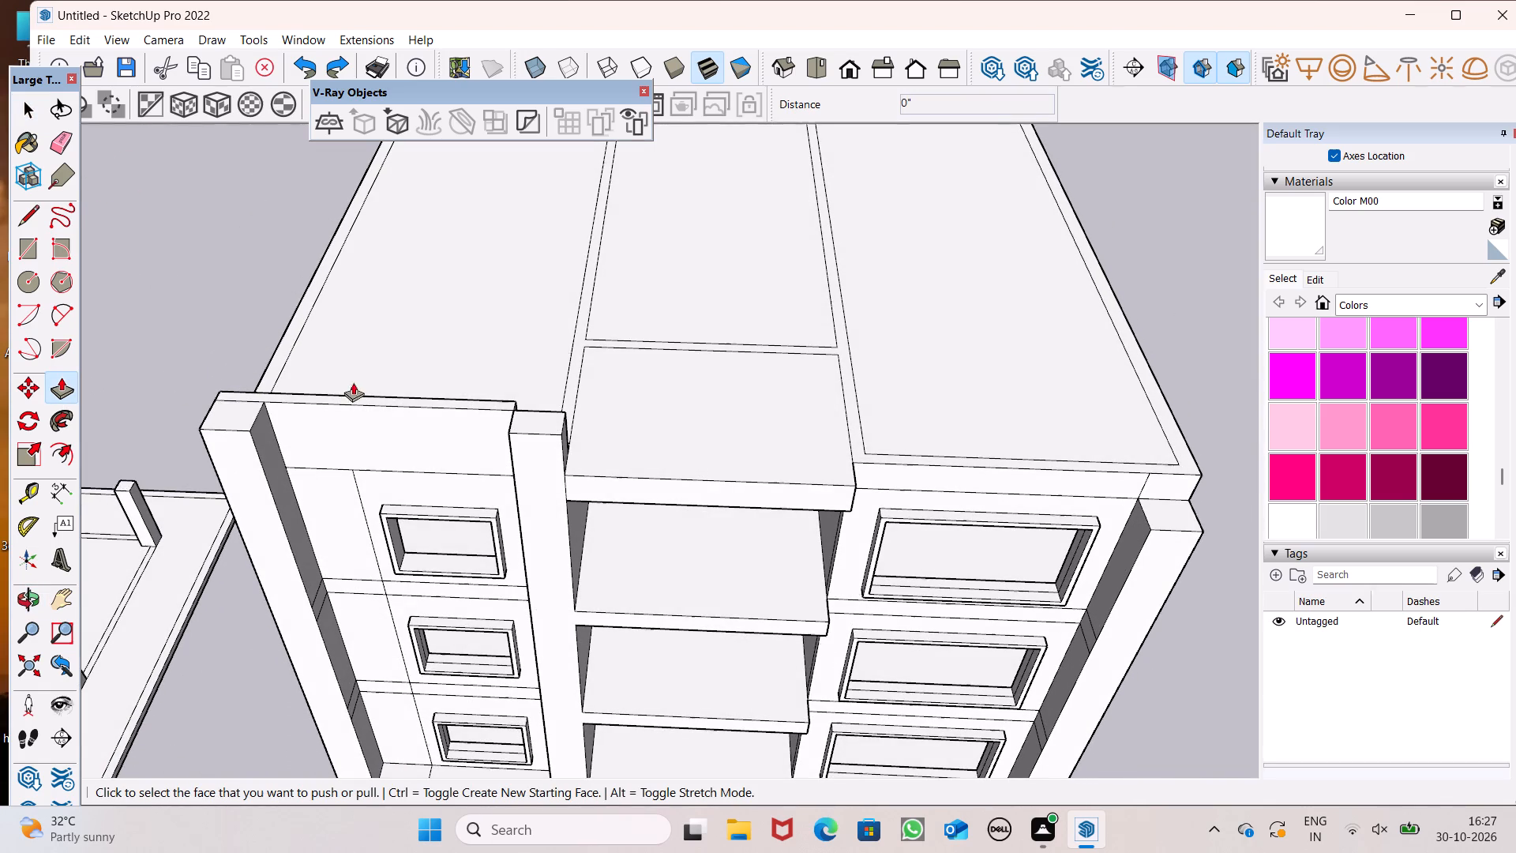
{"action": "left_click_drag", "start_coordinate": [521, 422], "coordinate": [520, 267]}
{"action": "type", "text": "7'"}
{"action": "key", "text": "Return"}
Pull the raised inner column's rear face back 9' to the cross line on the middle bay's roof, forming a wall.
{"action": "scroll", "coordinate": [503, 291], "scroll_direction": "down", "scroll_amount": 3}
{"action": "middle_click_drag", "start_coordinate": [538, 308], "coordinate": [467, 137]}
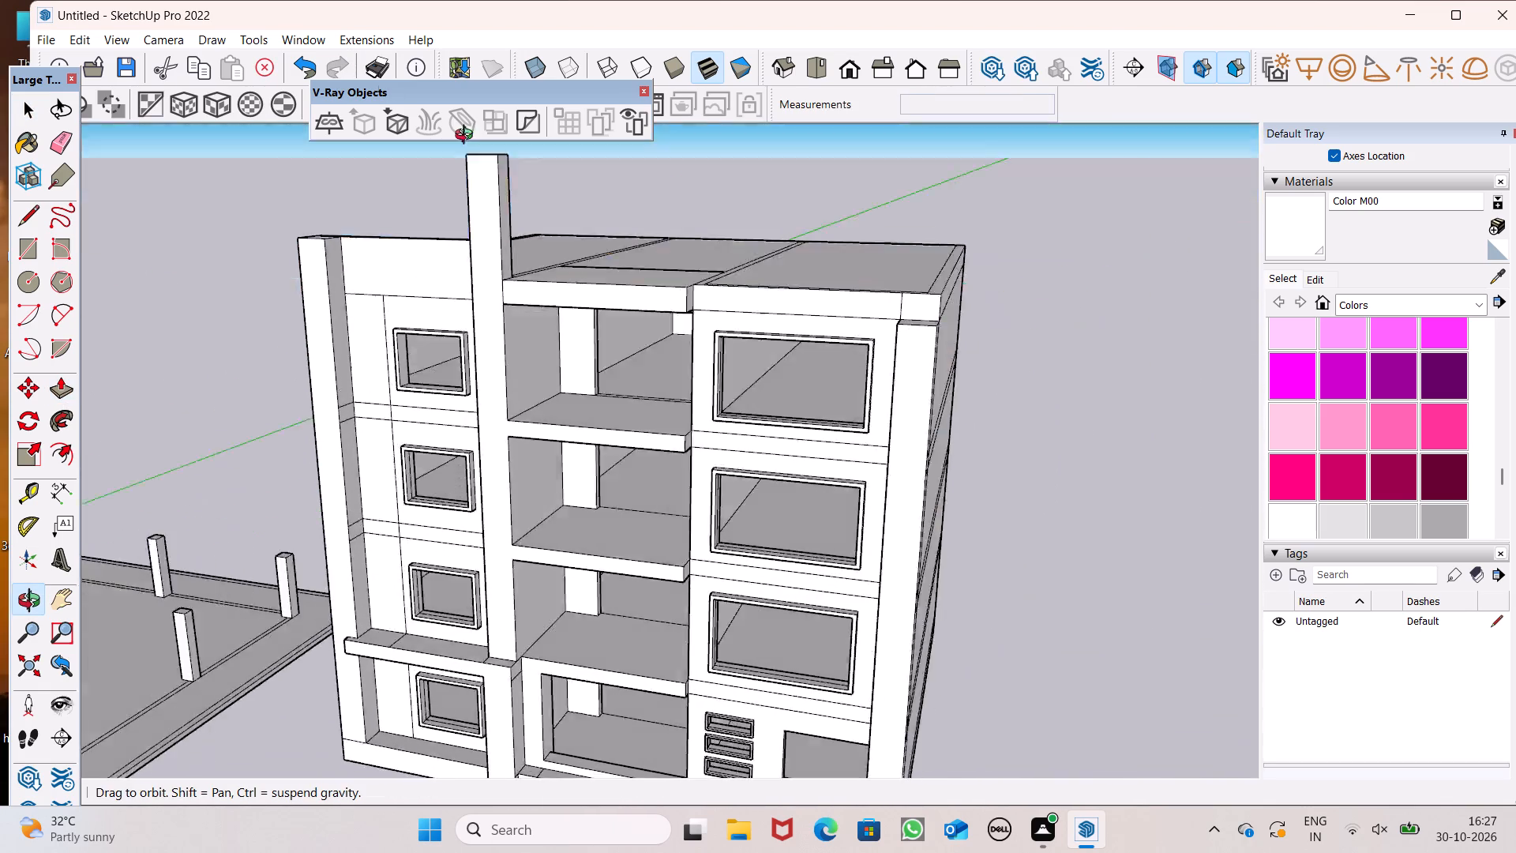
{"action": "middle_click_drag", "start_coordinate": [467, 137], "coordinate": [496, 158]}
{"action": "scroll", "coordinate": [561, 376], "scroll_direction": "down", "scroll_amount": 4}
{"action": "middle_click_drag", "start_coordinate": [696, 379], "coordinate": [403, 459]}
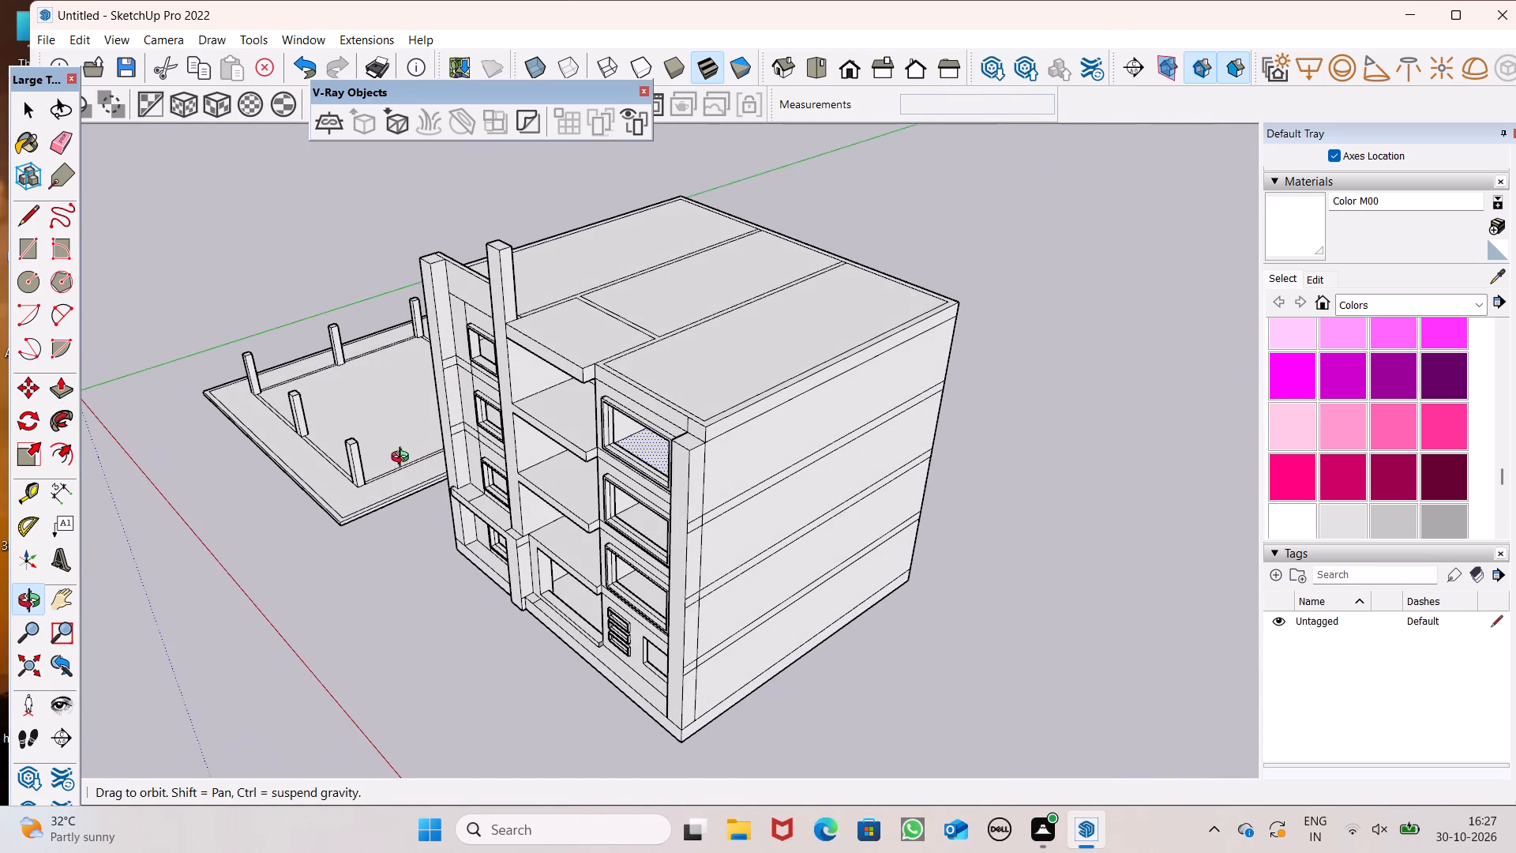
{"action": "middle_click_drag", "start_coordinate": [403, 459], "coordinate": [401, 459]}
{"action": "middle_click_drag", "start_coordinate": [572, 236], "coordinate": [218, 327]}
{"action": "scroll", "coordinate": [218, 341], "scroll_direction": "up", "scroll_amount": 1}
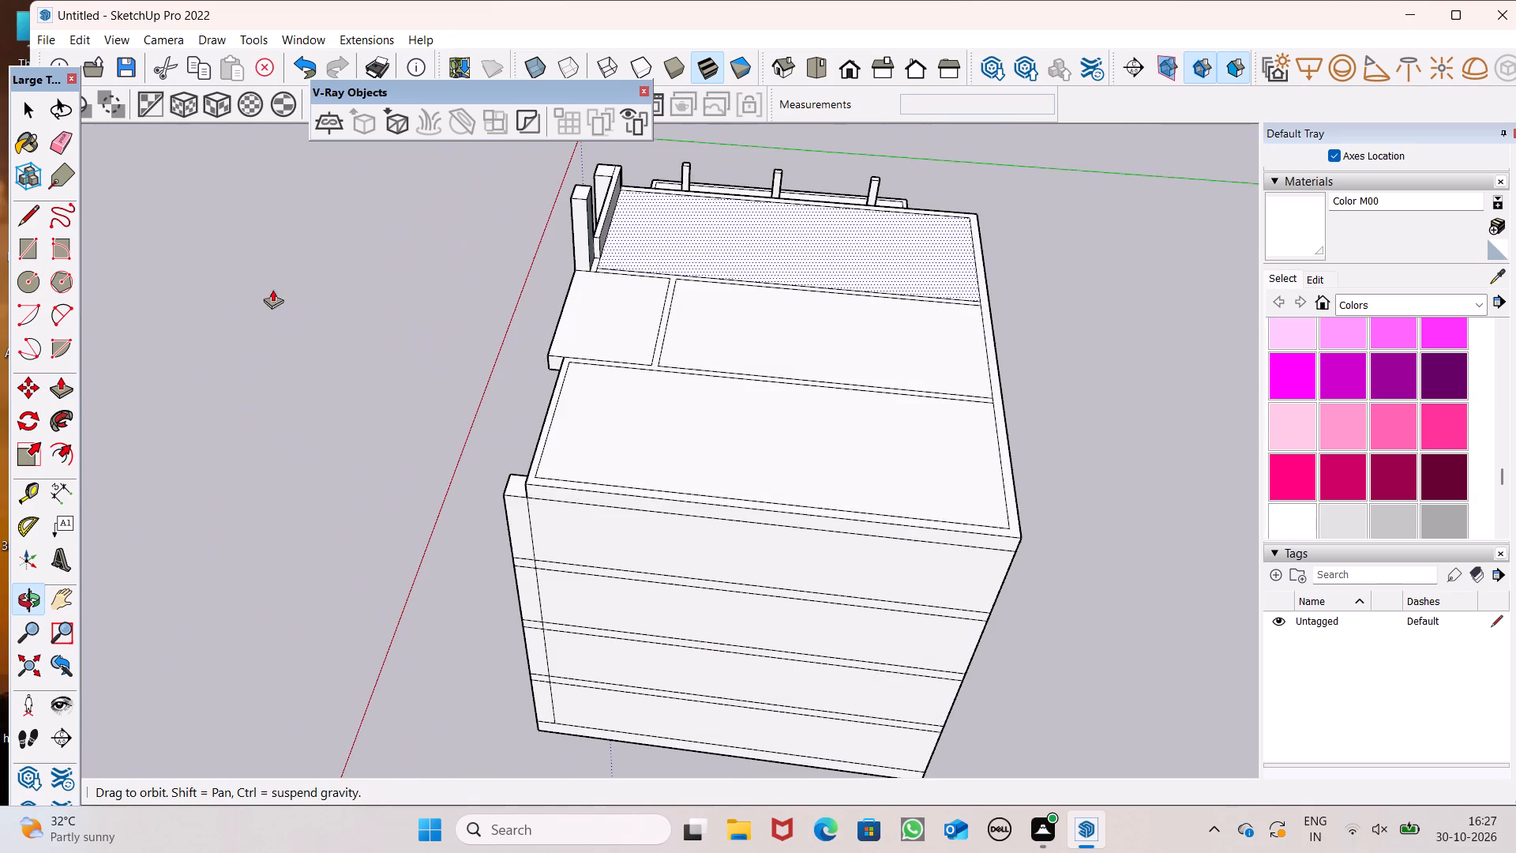
{"action": "scroll", "coordinate": [576, 253], "scroll_direction": "up", "scroll_amount": 6}
{"action": "middle_click_drag", "start_coordinate": [644, 276], "coordinate": [519, 295]}
{"action": "scroll", "coordinate": [524, 312], "scroll_direction": "up", "scroll_amount": 5}
{"action": "left_click_drag", "start_coordinate": [606, 250], "coordinate": [610, 259]}
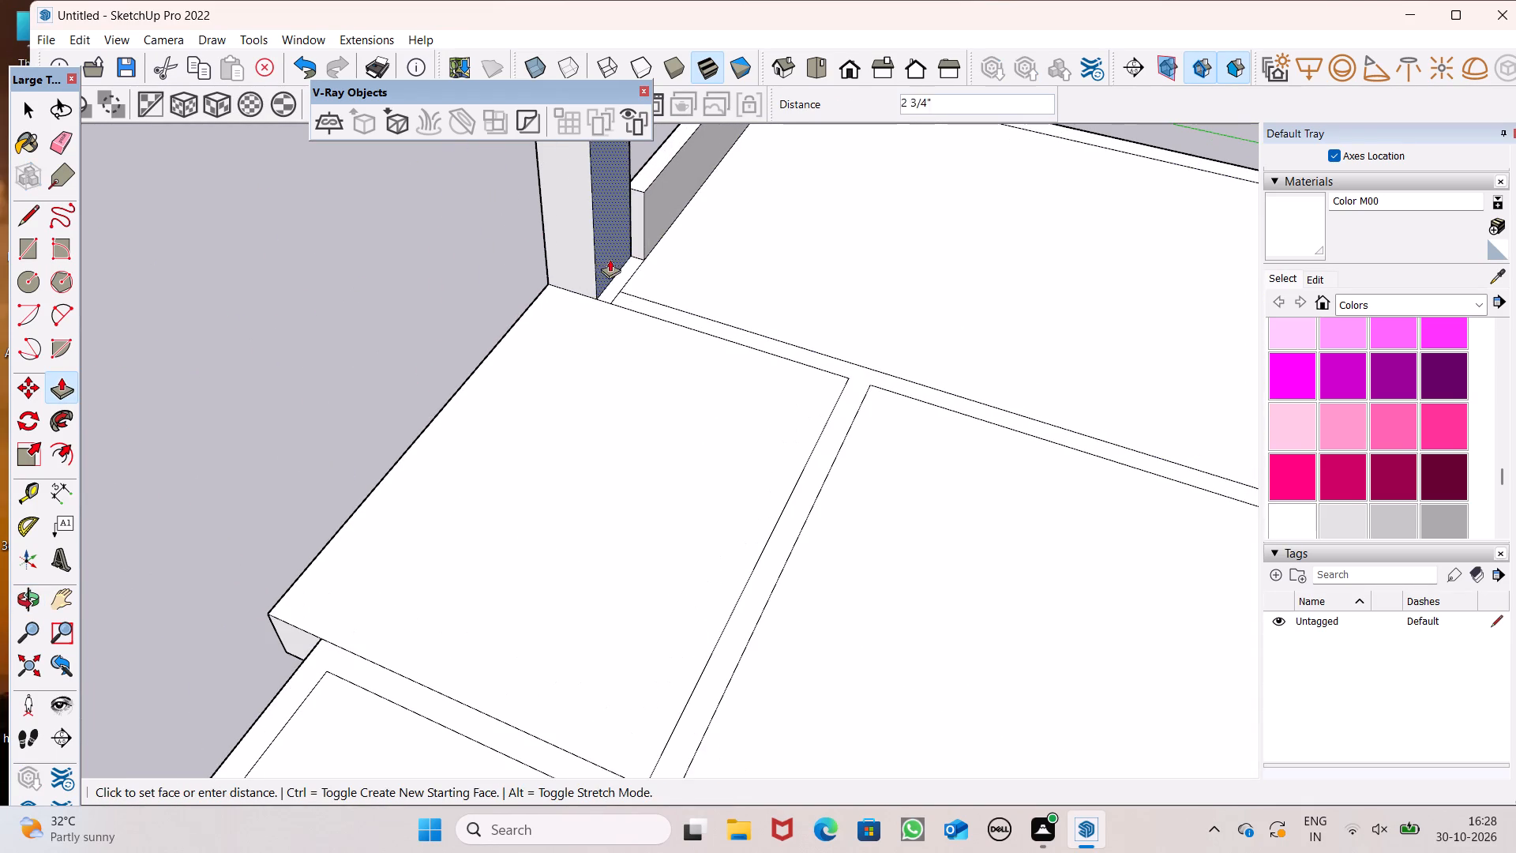
{"action": "left_click_drag", "start_coordinate": [610, 259], "coordinate": [654, 308]}
{"action": "left_click_drag", "start_coordinate": [611, 242], "coordinate": [732, 350]}
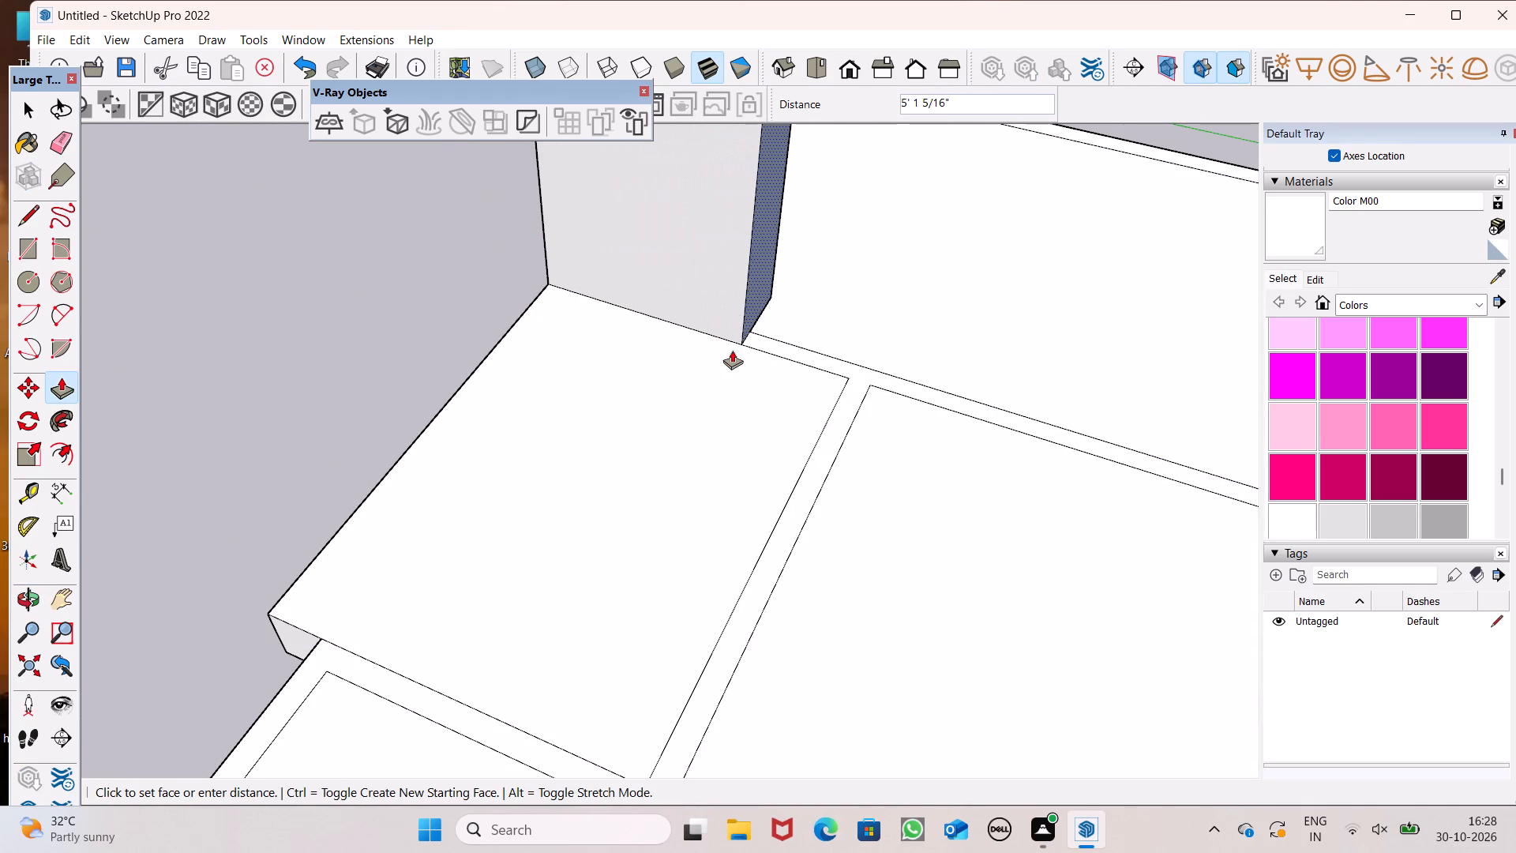
{"action": "left_click_drag", "start_coordinate": [732, 350], "coordinate": [839, 370]}
Pull the large-window bay's top front band forward 1' 10", flush with the middle bay's roof slab front.
{"action": "scroll", "coordinate": [829, 278], "scroll_direction": "down", "scroll_amount": 3}
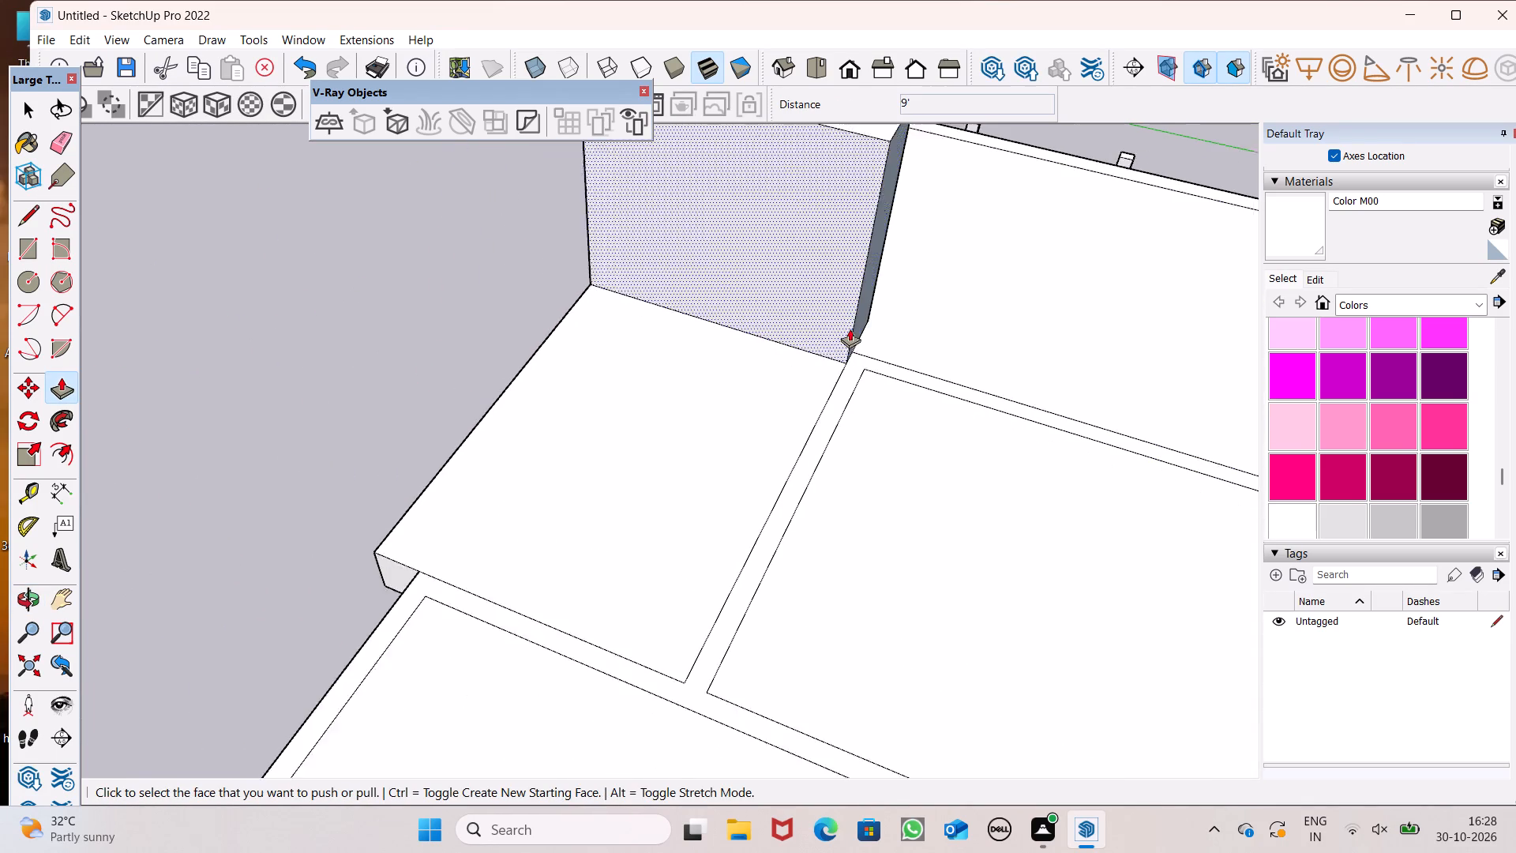
{"action": "scroll", "coordinate": [850, 329], "scroll_direction": "down", "scroll_amount": 10}
{"action": "middle_click_drag", "start_coordinate": [850, 351], "coordinate": [1346, 324]}
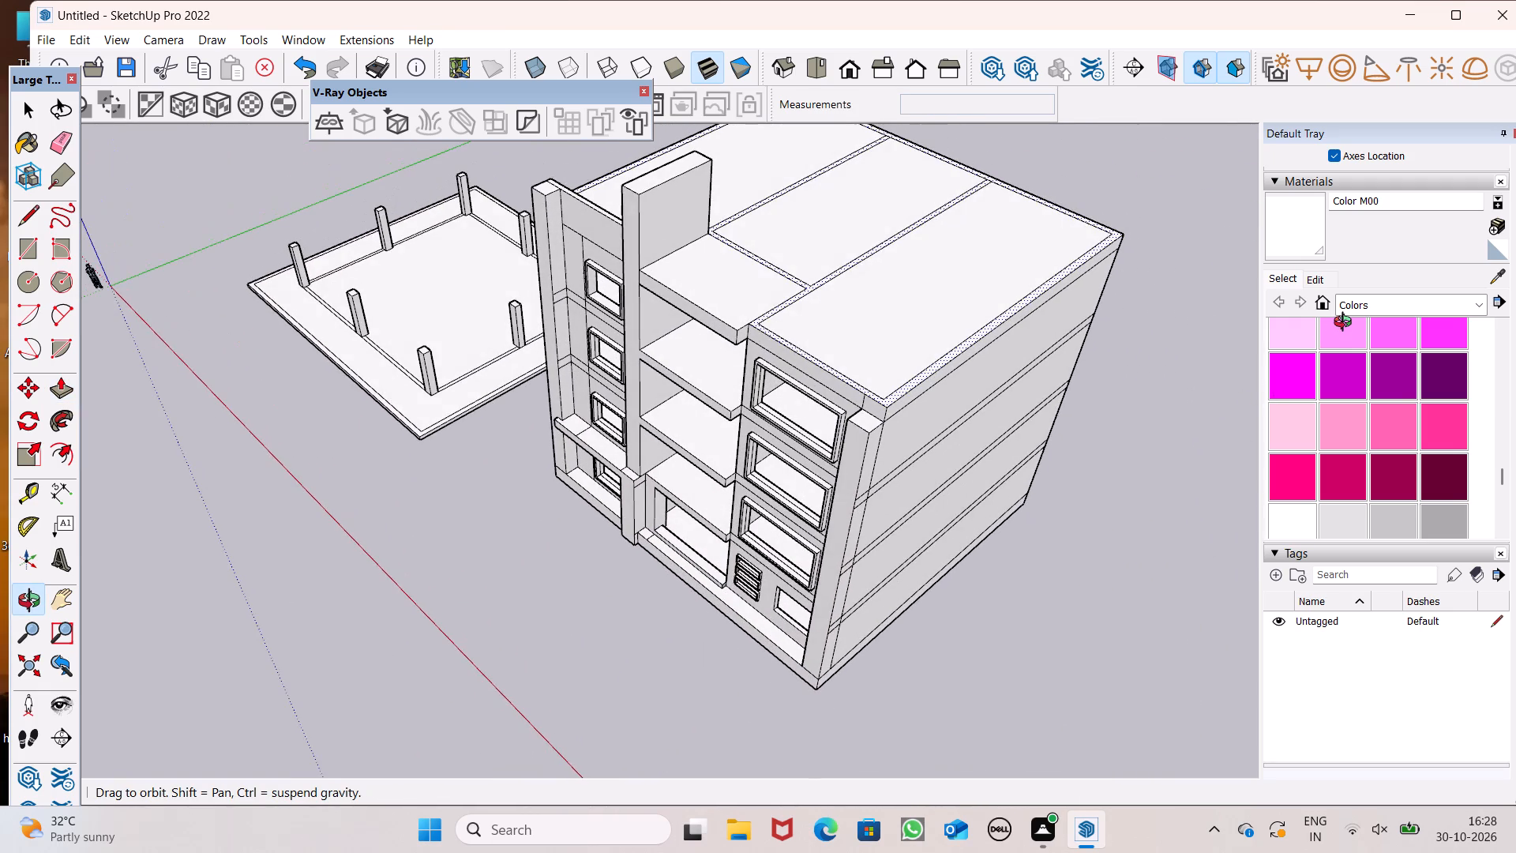
{"action": "middle_click_drag", "start_coordinate": [1346, 324], "coordinate": [1326, 310]}
{"action": "scroll", "coordinate": [917, 362], "scroll_direction": "up", "scroll_amount": 6}
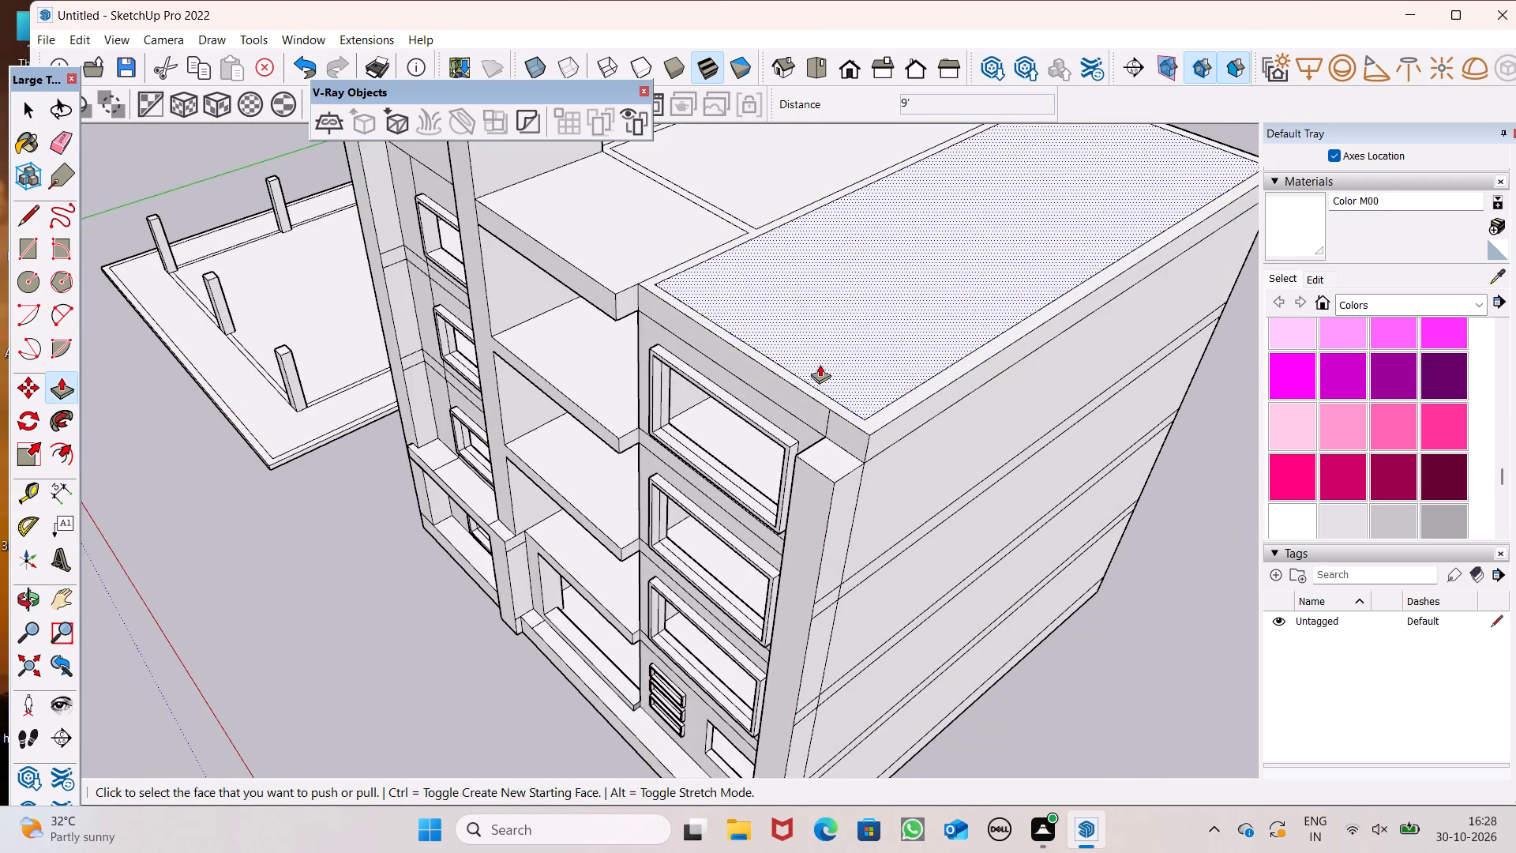
{"action": "middle_click_drag", "start_coordinate": [820, 364], "coordinate": [995, 299]}
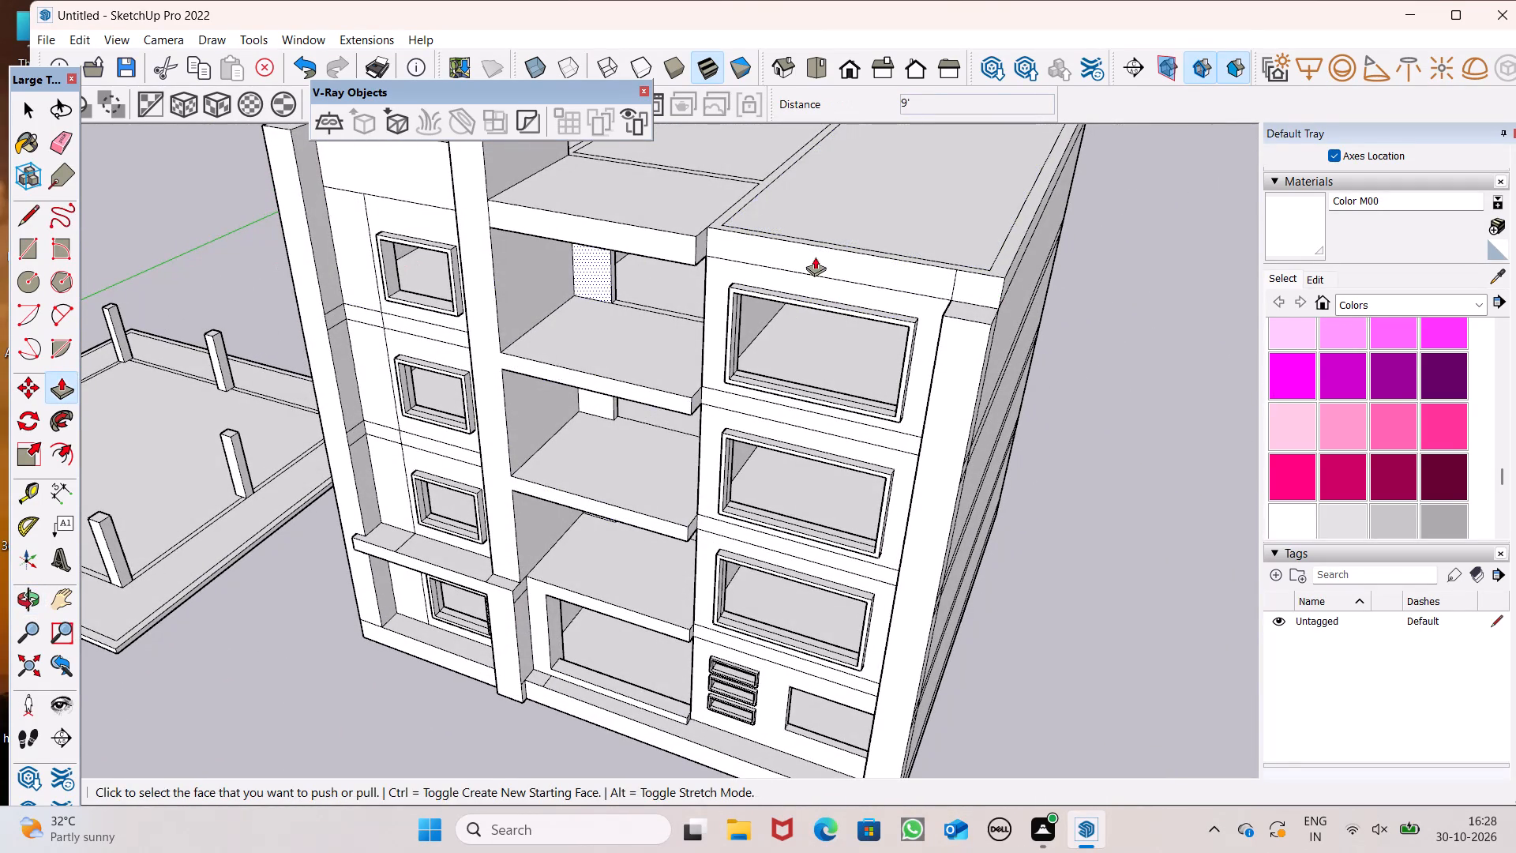
{"action": "scroll", "coordinate": [811, 257], "scroll_direction": "up", "scroll_amount": 4}
{"action": "left_click_drag", "start_coordinate": [808, 258], "coordinate": [635, 243]}
Raise the top of the outer corner column beside the large-window bay by 2', flush with the roof.
{"action": "scroll", "coordinate": [585, 212], "scroll_direction": "down", "scroll_amount": 4}
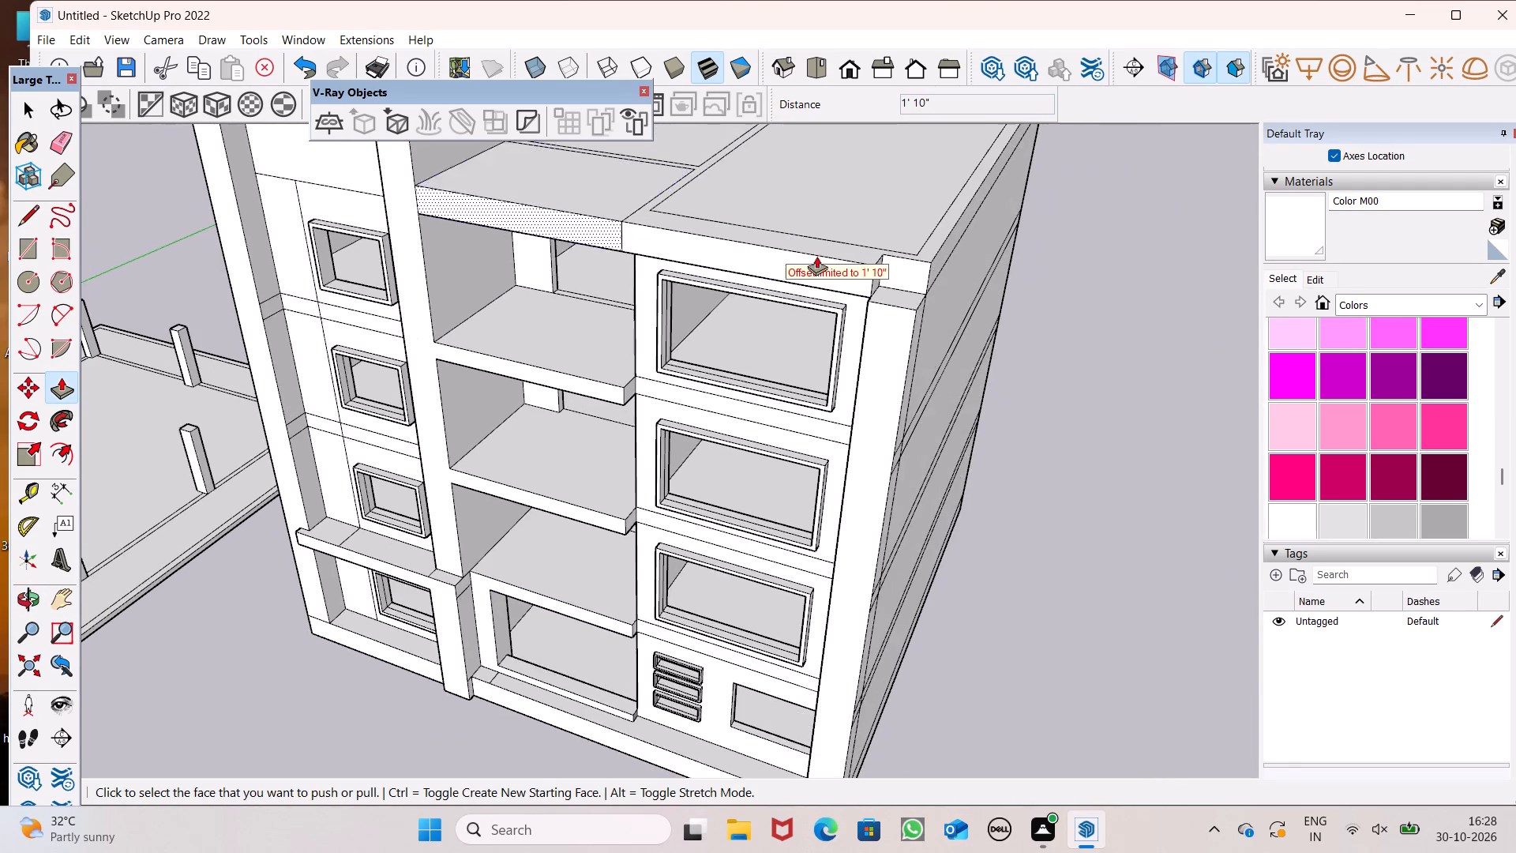
{"action": "scroll", "coordinate": [816, 256], "scroll_direction": "down", "scroll_amount": 1}
{"action": "middle_click_drag", "start_coordinate": [840, 265], "coordinate": [902, 225]}
{"action": "scroll", "coordinate": [972, 231], "scroll_direction": "up", "scroll_amount": 3}
{"action": "middle_click_drag", "start_coordinate": [845, 329], "coordinate": [825, 464]}
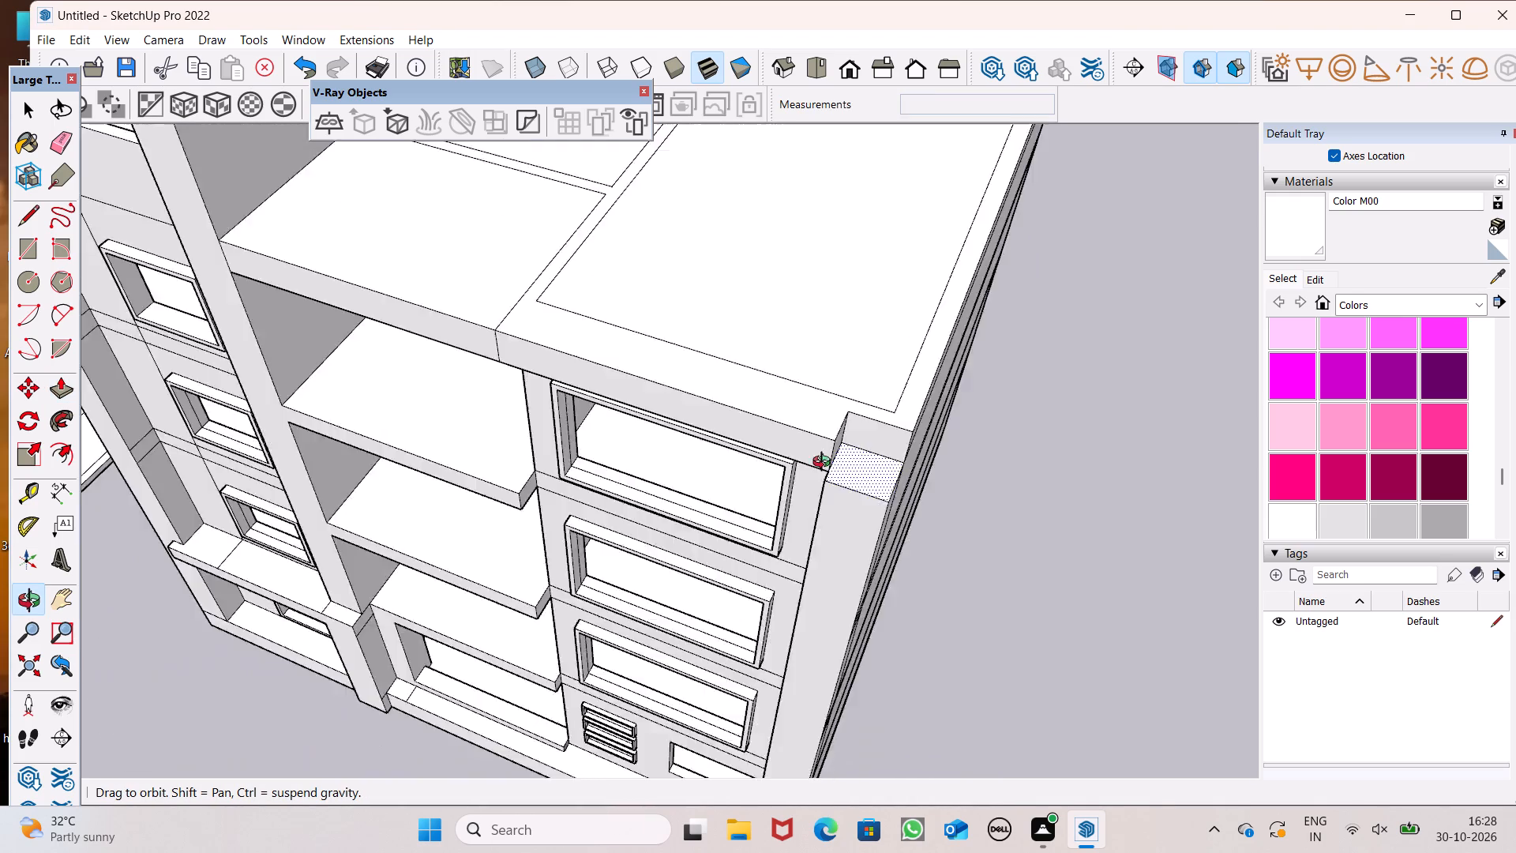
{"action": "middle_click_drag", "start_coordinate": [825, 464], "coordinate": [700, 498]}
{"action": "scroll", "coordinate": [703, 470], "scroll_direction": "down", "scroll_amount": 2}
{"action": "scroll", "coordinate": [762, 502], "scroll_direction": "up", "scroll_amount": 4}
{"action": "left_click_drag", "start_coordinate": [685, 601], "coordinate": [697, 488]}
Raise the outer corner column's top another 10', level with the top of the inner column wall.
{"action": "scroll", "coordinate": [731, 396], "scroll_direction": "down", "scroll_amount": 12}
{"action": "middle_click_drag", "start_coordinate": [754, 513], "coordinate": [864, 518]}
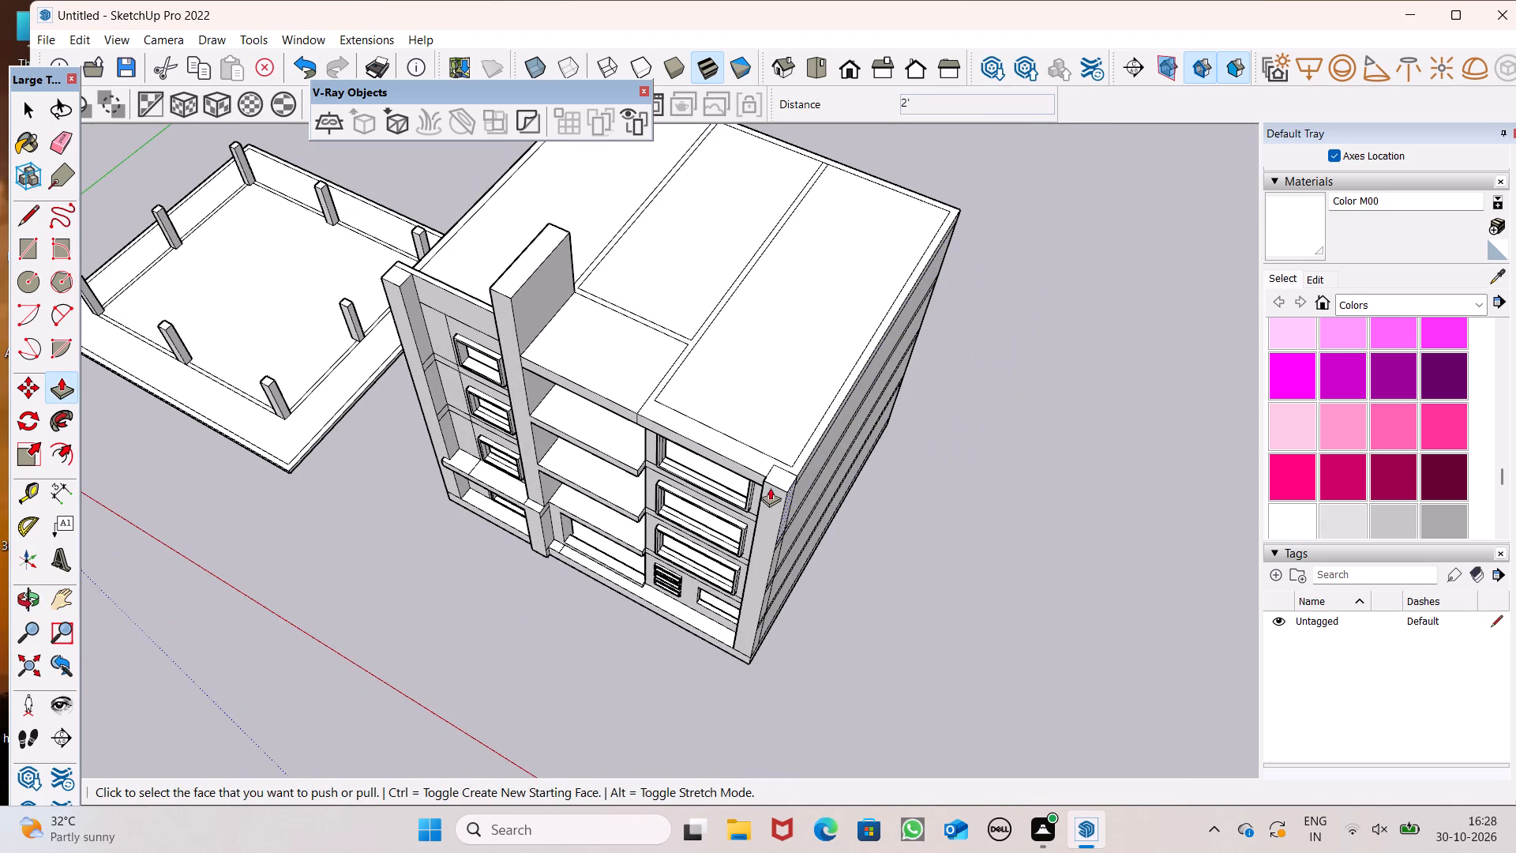
{"action": "left_click_drag", "start_coordinate": [785, 476], "coordinate": [540, 314]}
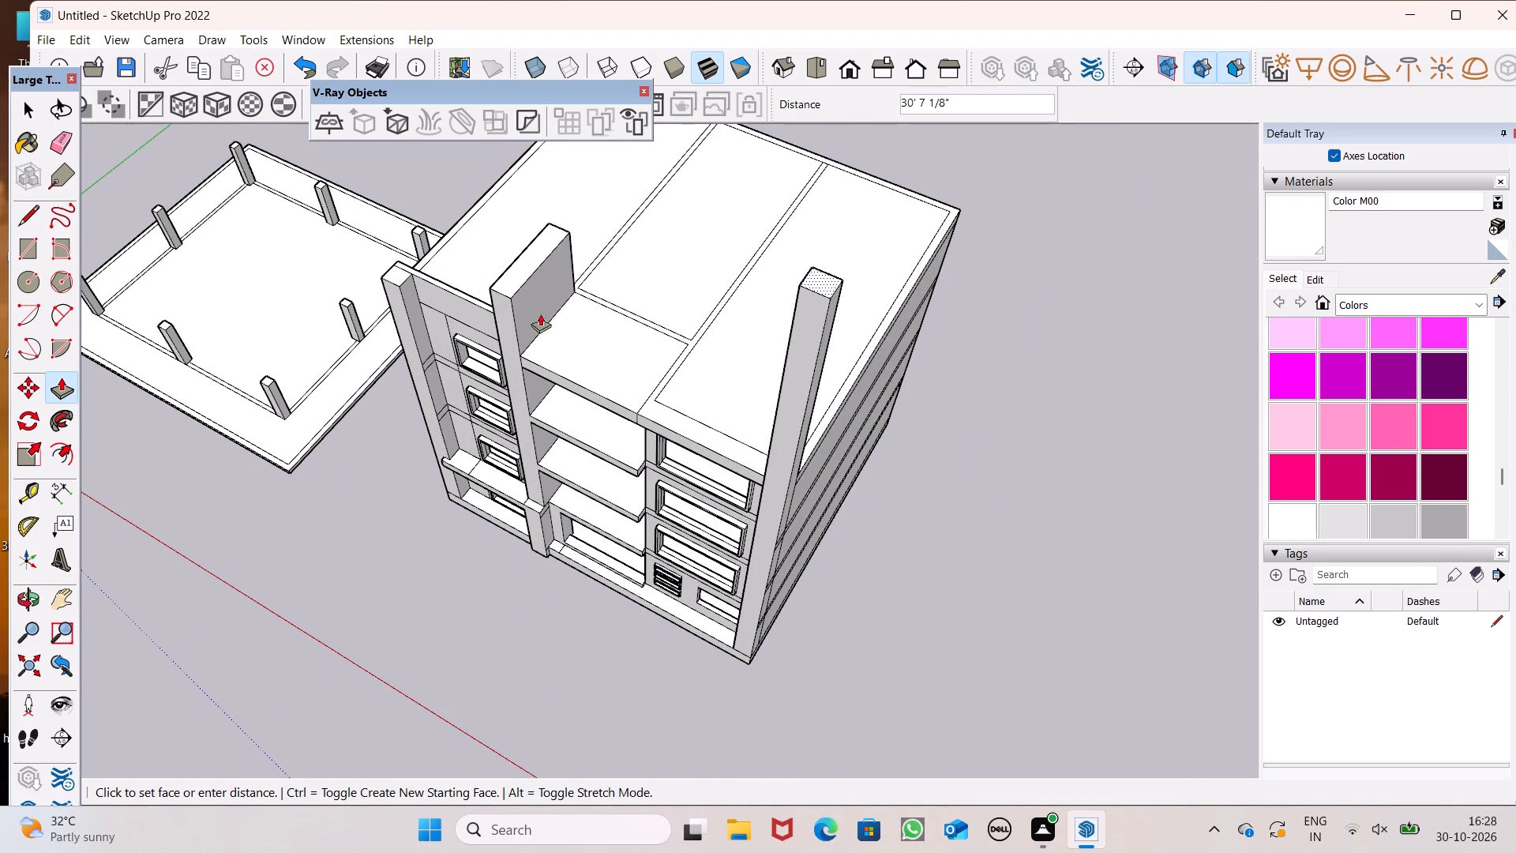
{"action": "left_click_drag", "start_coordinate": [540, 314], "coordinate": [505, 300]}
Erase the lines dividing the roof bays, along with the short inset border line near the raised corner column.
{"action": "scroll", "coordinate": [516, 286], "scroll_direction": "down", "scroll_amount": 4}
{"action": "middle_click_drag", "start_coordinate": [544, 359], "coordinate": [731, 8]}
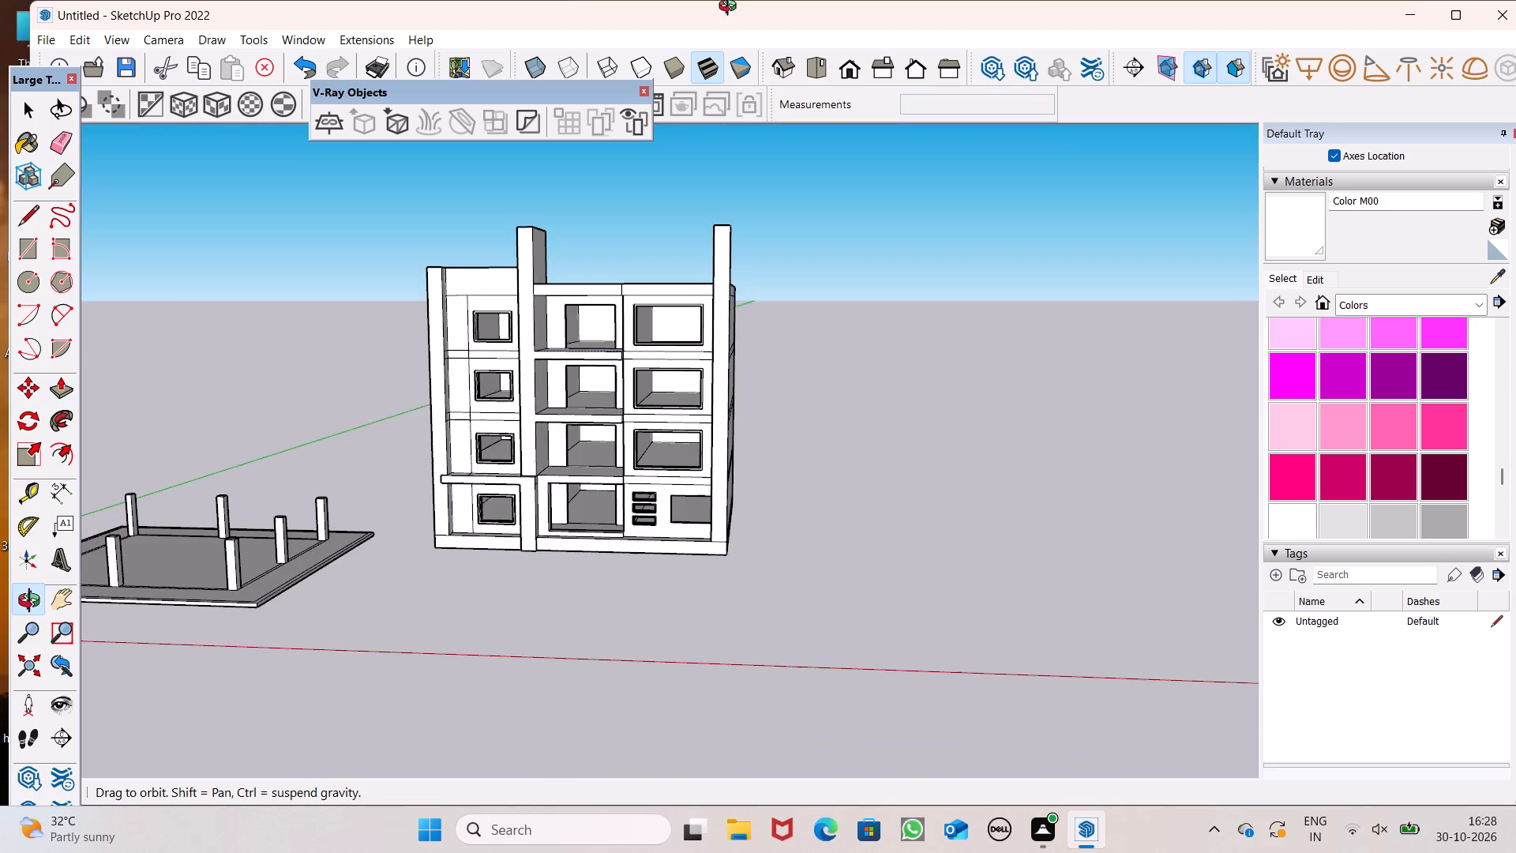
{"action": "middle_click_drag", "start_coordinate": [731, 8], "coordinate": [0, 250]}
{"action": "middle_click_drag", "start_coordinate": [618, 356], "coordinate": [460, 348]}
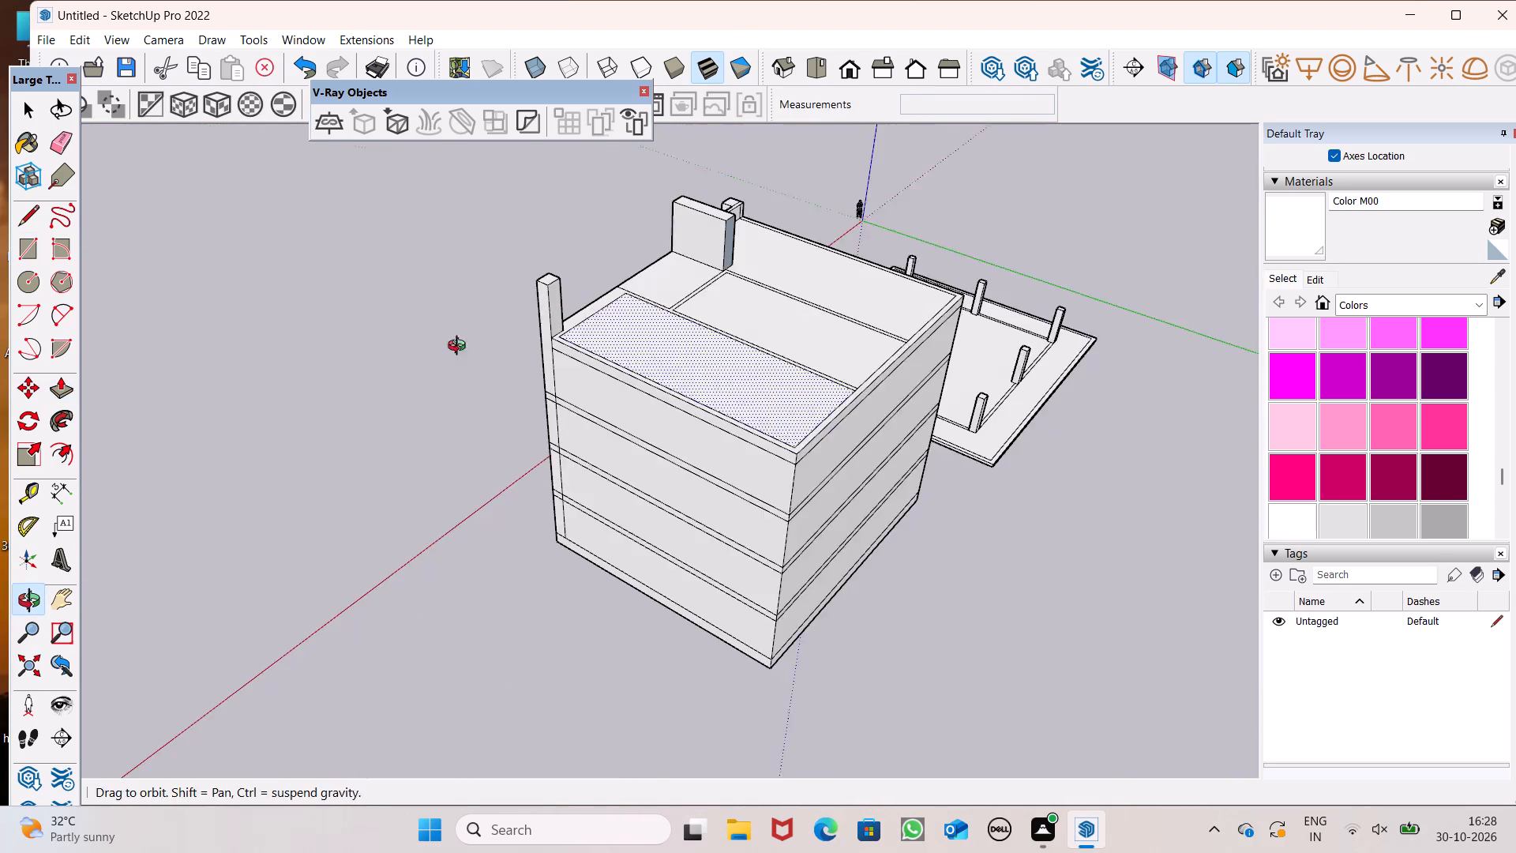
{"action": "middle_click_drag", "start_coordinate": [460, 348], "coordinate": [460, 344]}
{"action": "scroll", "coordinate": [601, 331], "scroll_direction": "up", "scroll_amount": 4}
{"action": "scroll", "coordinate": [570, 319], "scroll_direction": "down", "scroll_amount": 4}
{"action": "middle_click", "coordinate": [617, 349]}
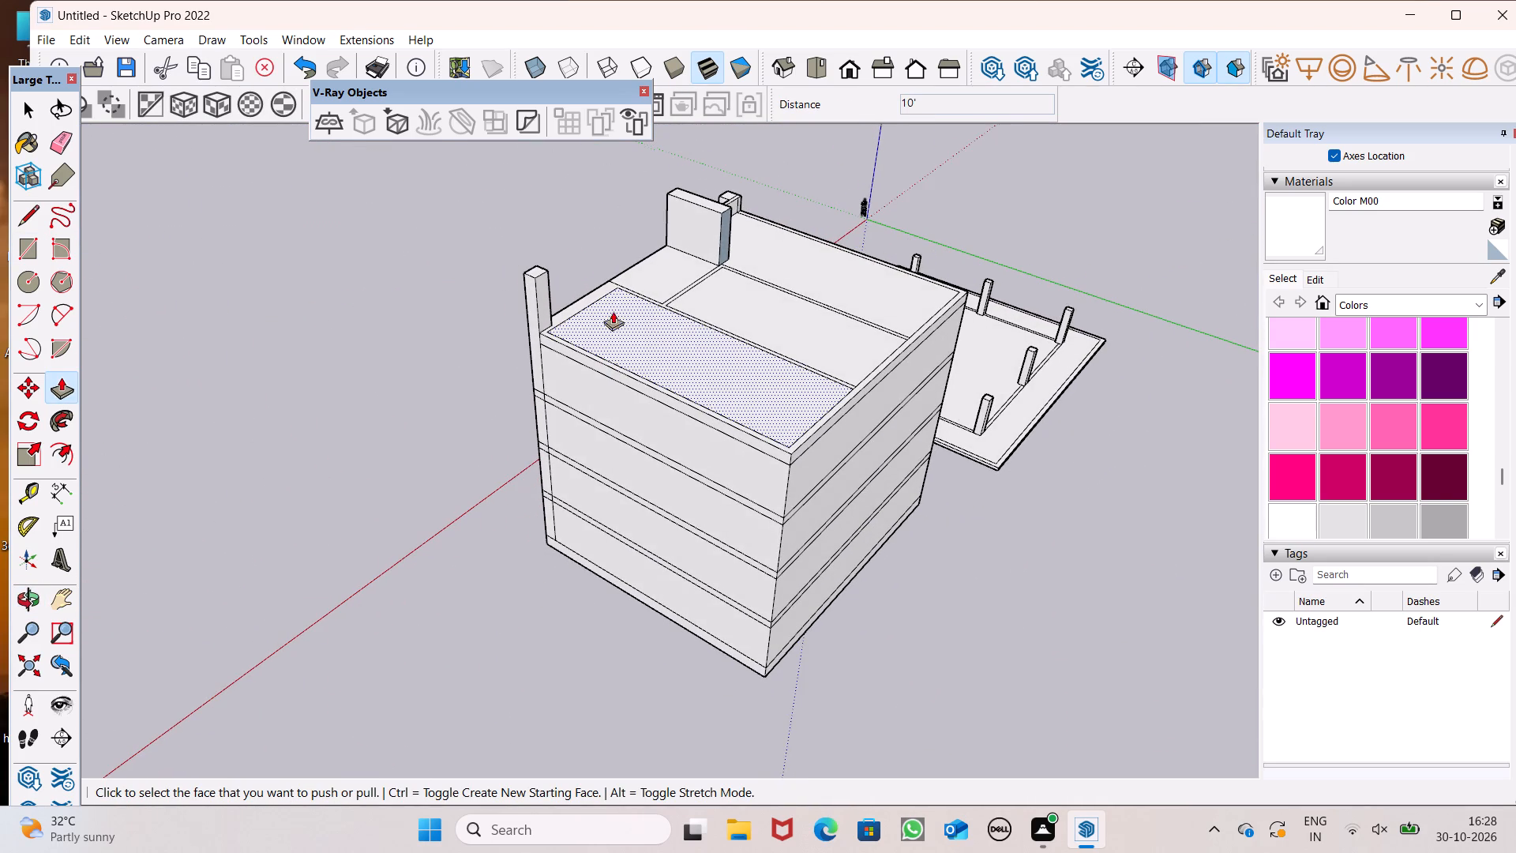
{"action": "scroll", "coordinate": [595, 290], "scroll_direction": "up", "scroll_amount": 7}
{"action": "middle_click_drag", "start_coordinate": [555, 356], "coordinate": [553, 425]}
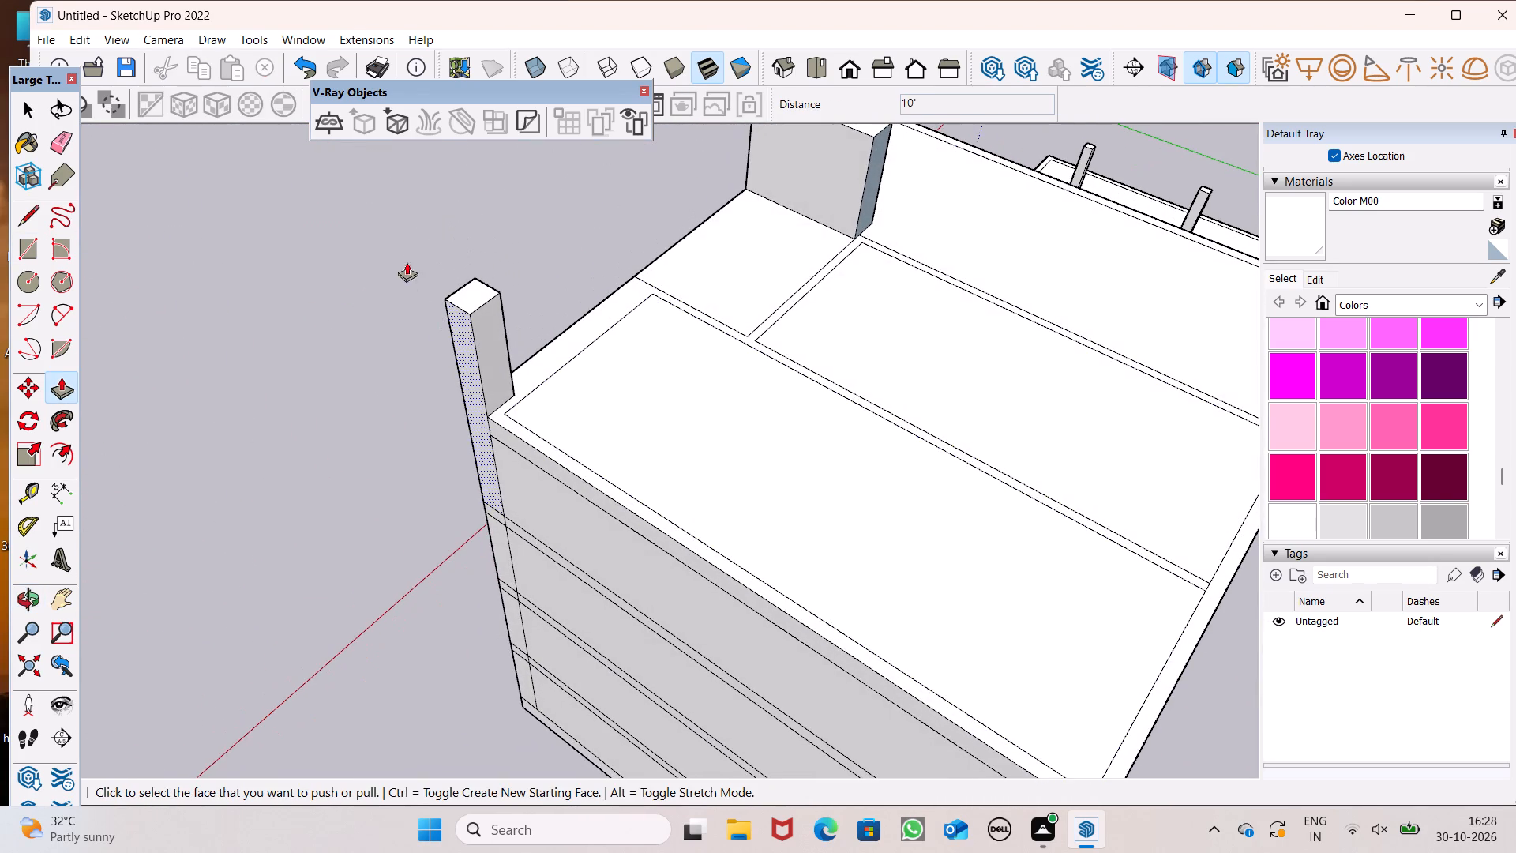
{"action": "left_click", "coordinate": [51, 135]}
{"action": "left_click_drag", "start_coordinate": [723, 299], "coordinate": [649, 313]}
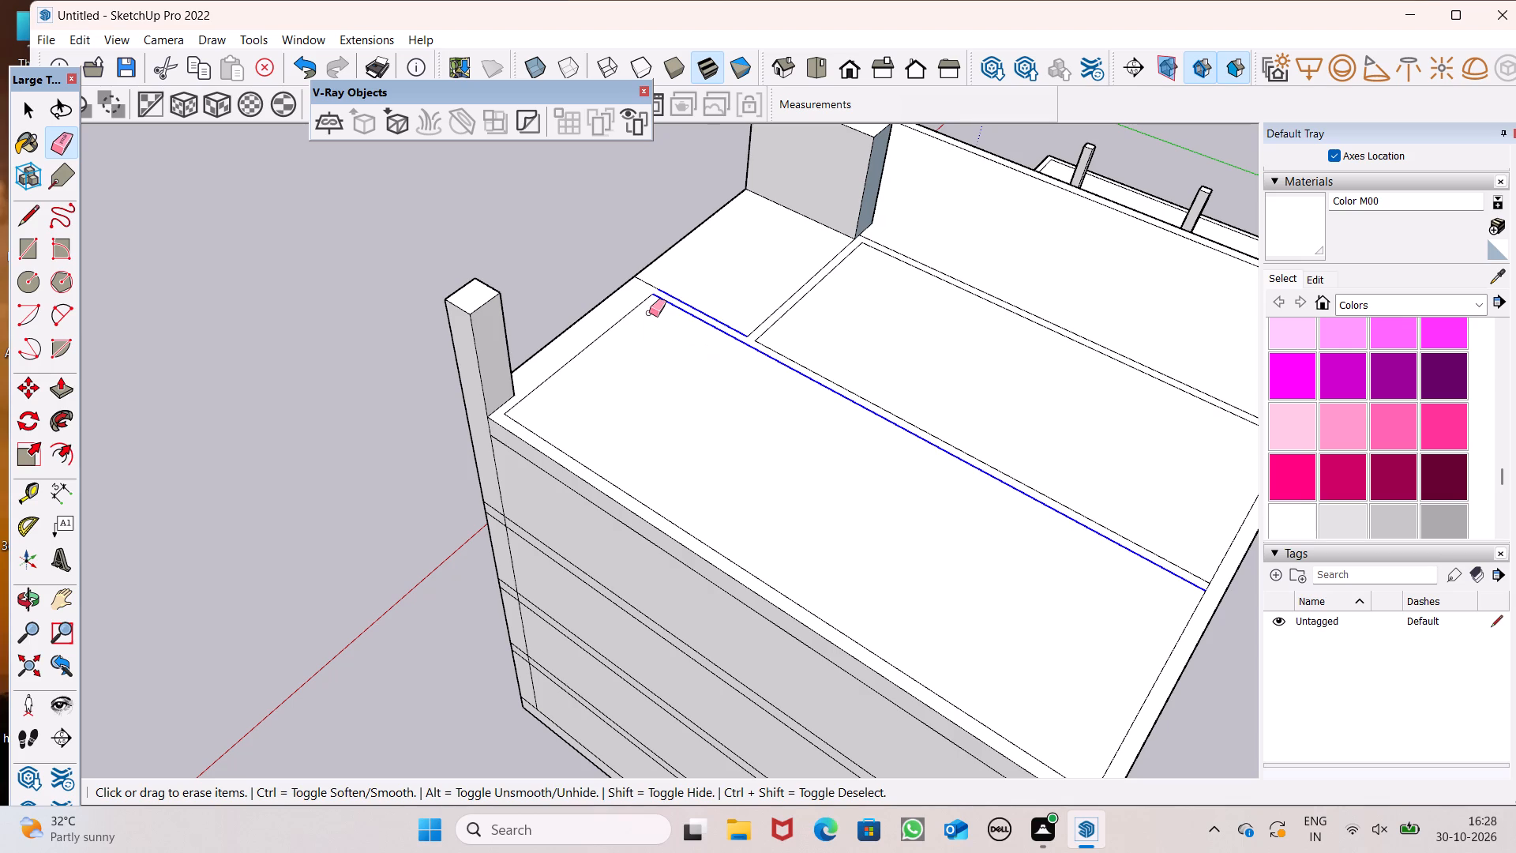
{"action": "left_click_drag", "start_coordinate": [649, 313], "coordinate": [891, 291]}
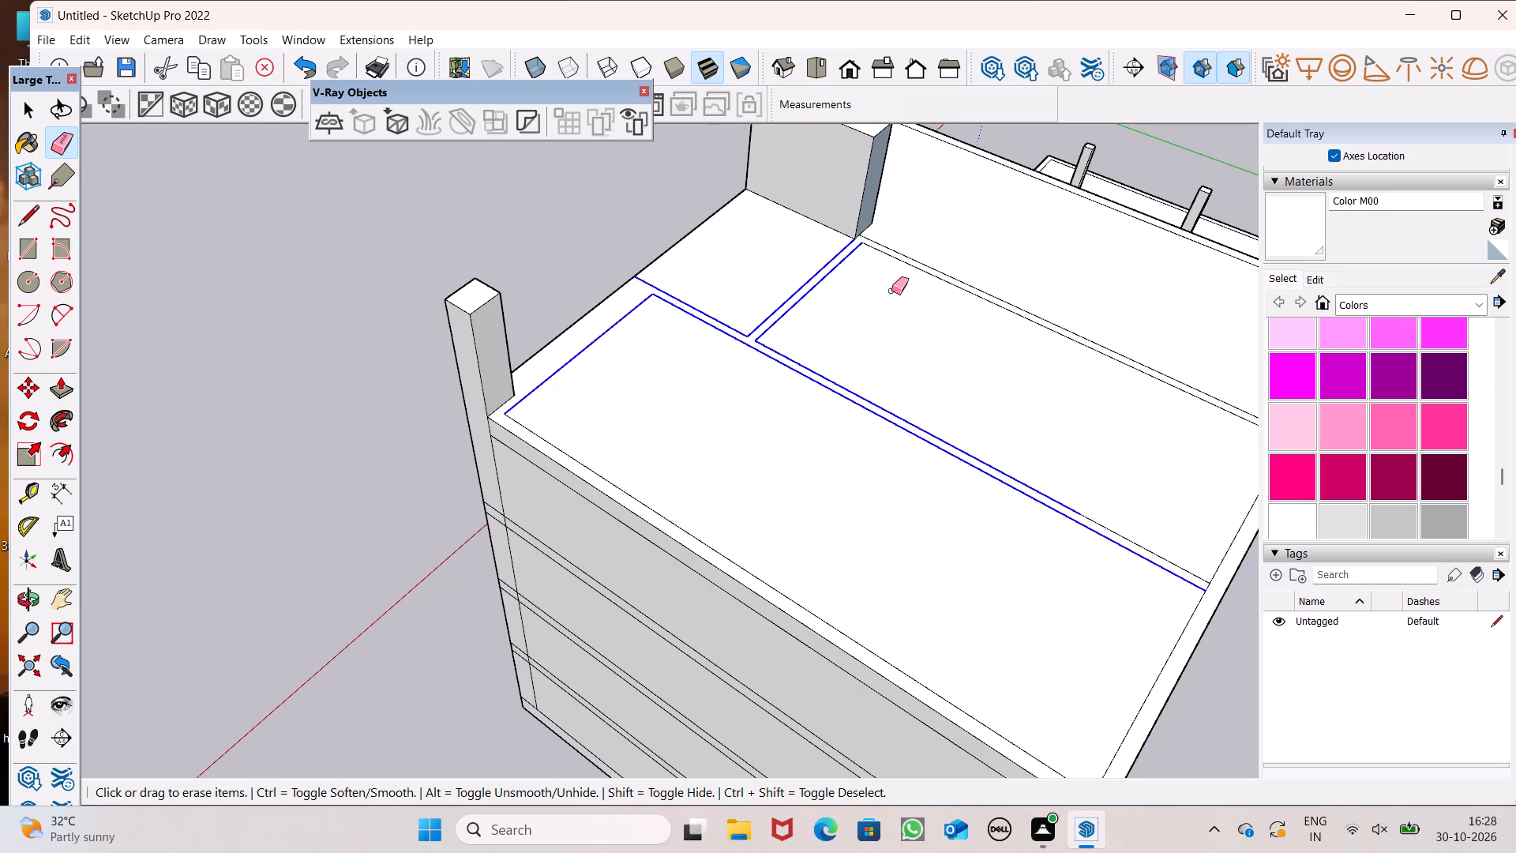
{"action": "left_click_drag", "start_coordinate": [891, 291], "coordinate": [860, 349]}
Erase the leftover divider and border line segments across the middle of the roof.
{"action": "scroll", "coordinate": [853, 452], "scroll_direction": "down", "scroll_amount": 4}
{"action": "scroll", "coordinate": [998, 520], "scroll_direction": "up", "scroll_amount": 5}
{"action": "left_click_drag", "start_coordinate": [1039, 511], "coordinate": [1058, 479]}
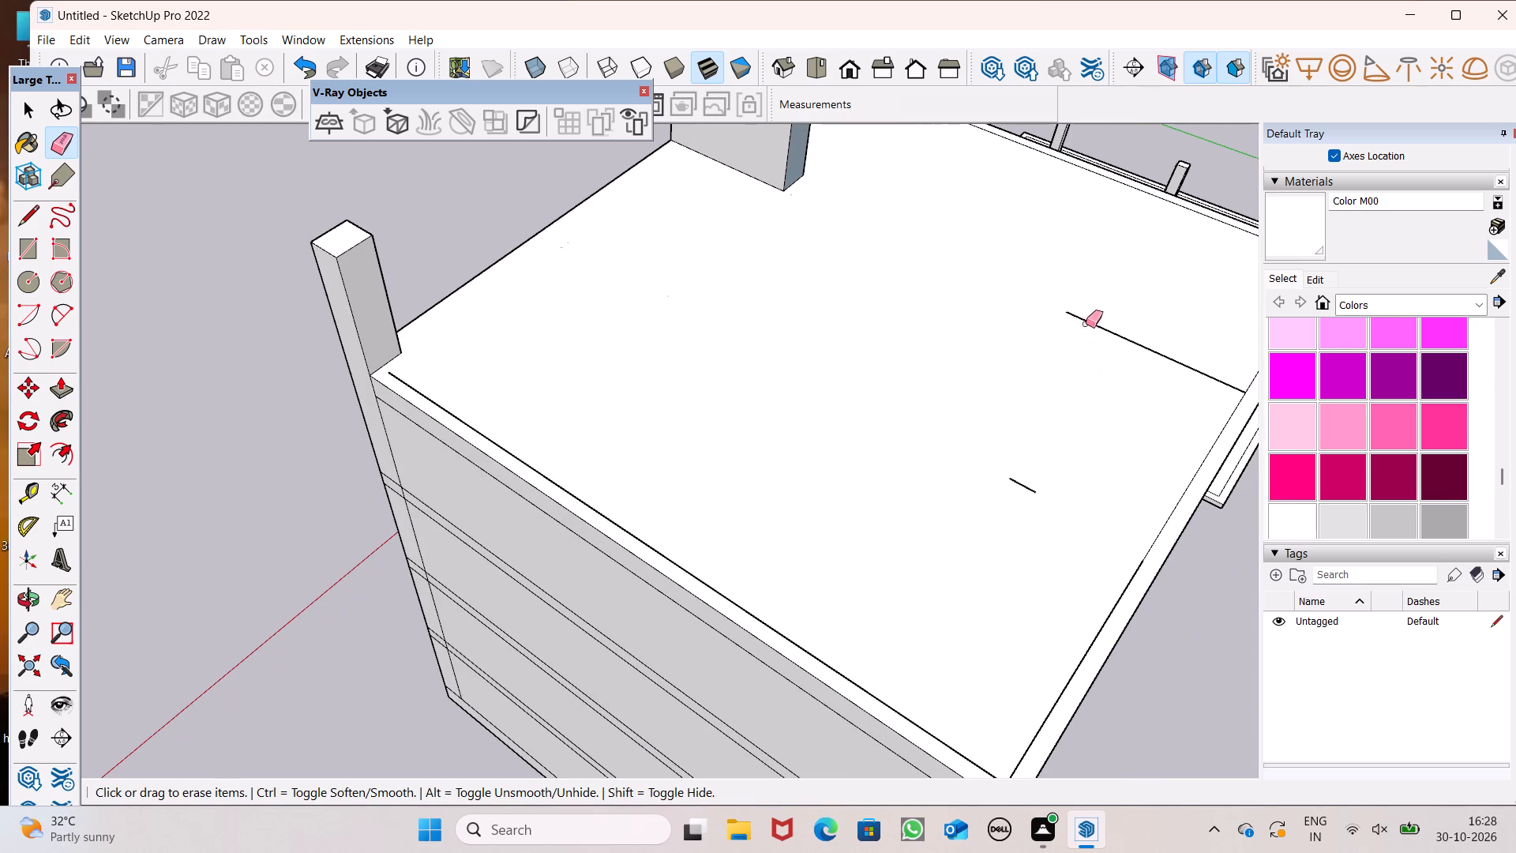
{"action": "left_click_drag", "start_coordinate": [1091, 315], "coordinate": [1097, 335]}
{"action": "left_click_drag", "start_coordinate": [1050, 474], "coordinate": [998, 487]}
Erase the inset border lines meeting at the roof's rear corner on the large-window bay side.
{"action": "left_click_drag", "start_coordinate": [985, 759], "coordinate": [1018, 762]}
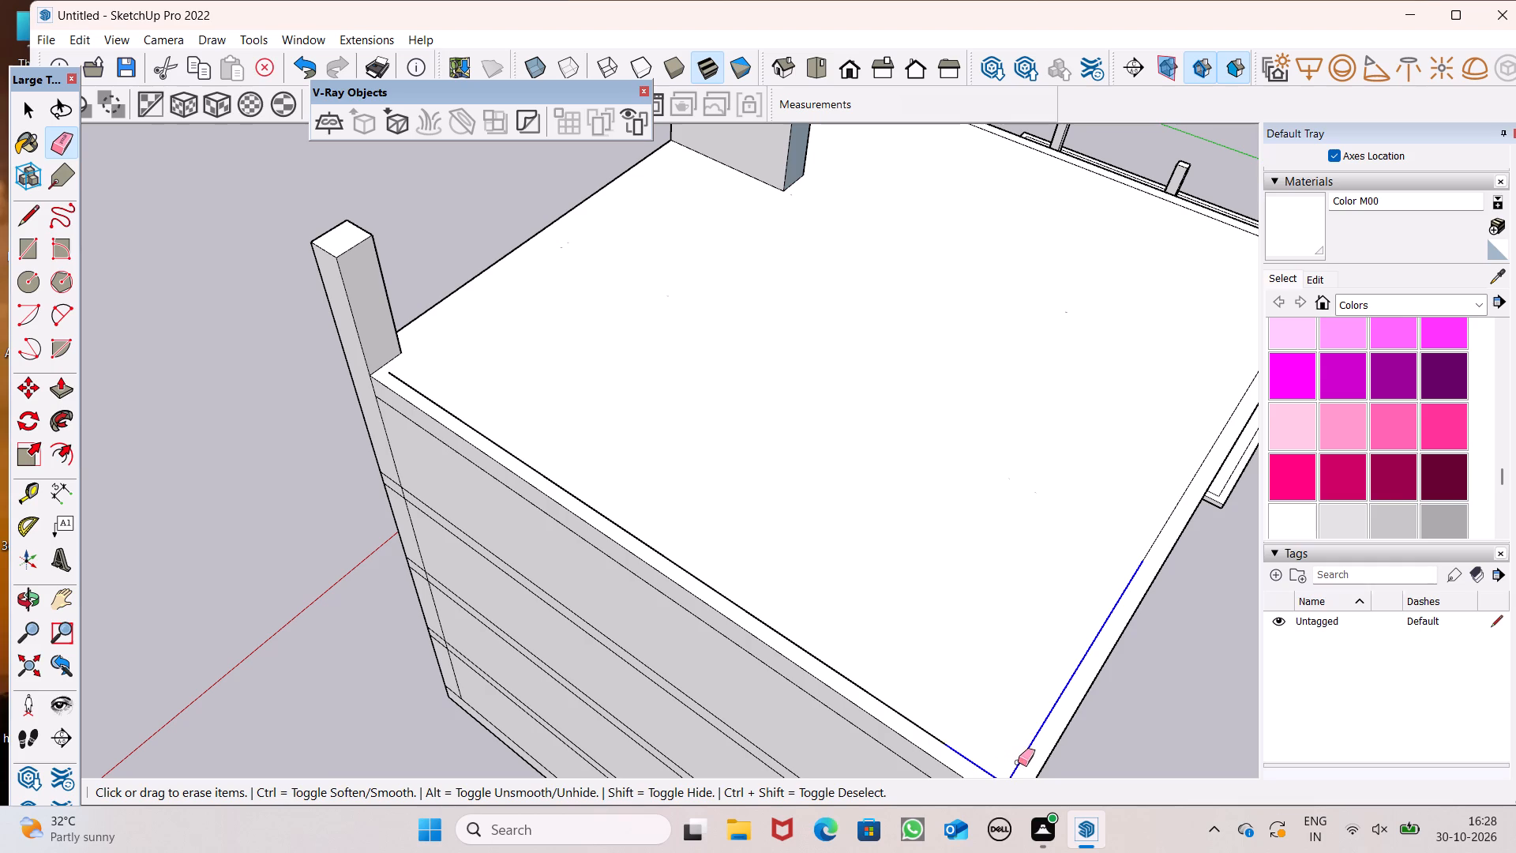
{"action": "left_click_drag", "start_coordinate": [1018, 762], "coordinate": [923, 725]}
{"action": "key", "text": "space"}
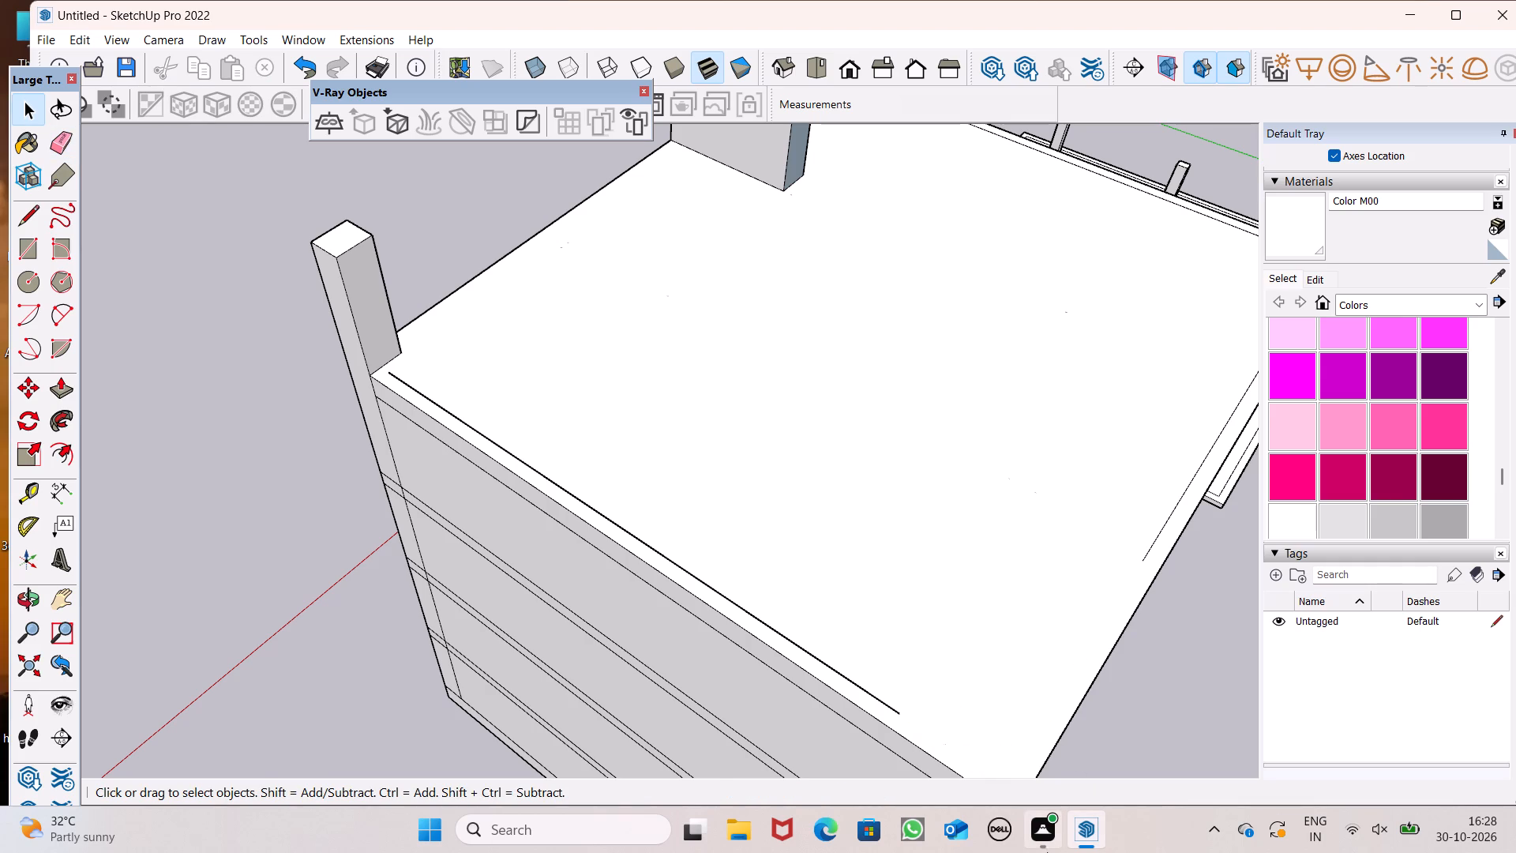
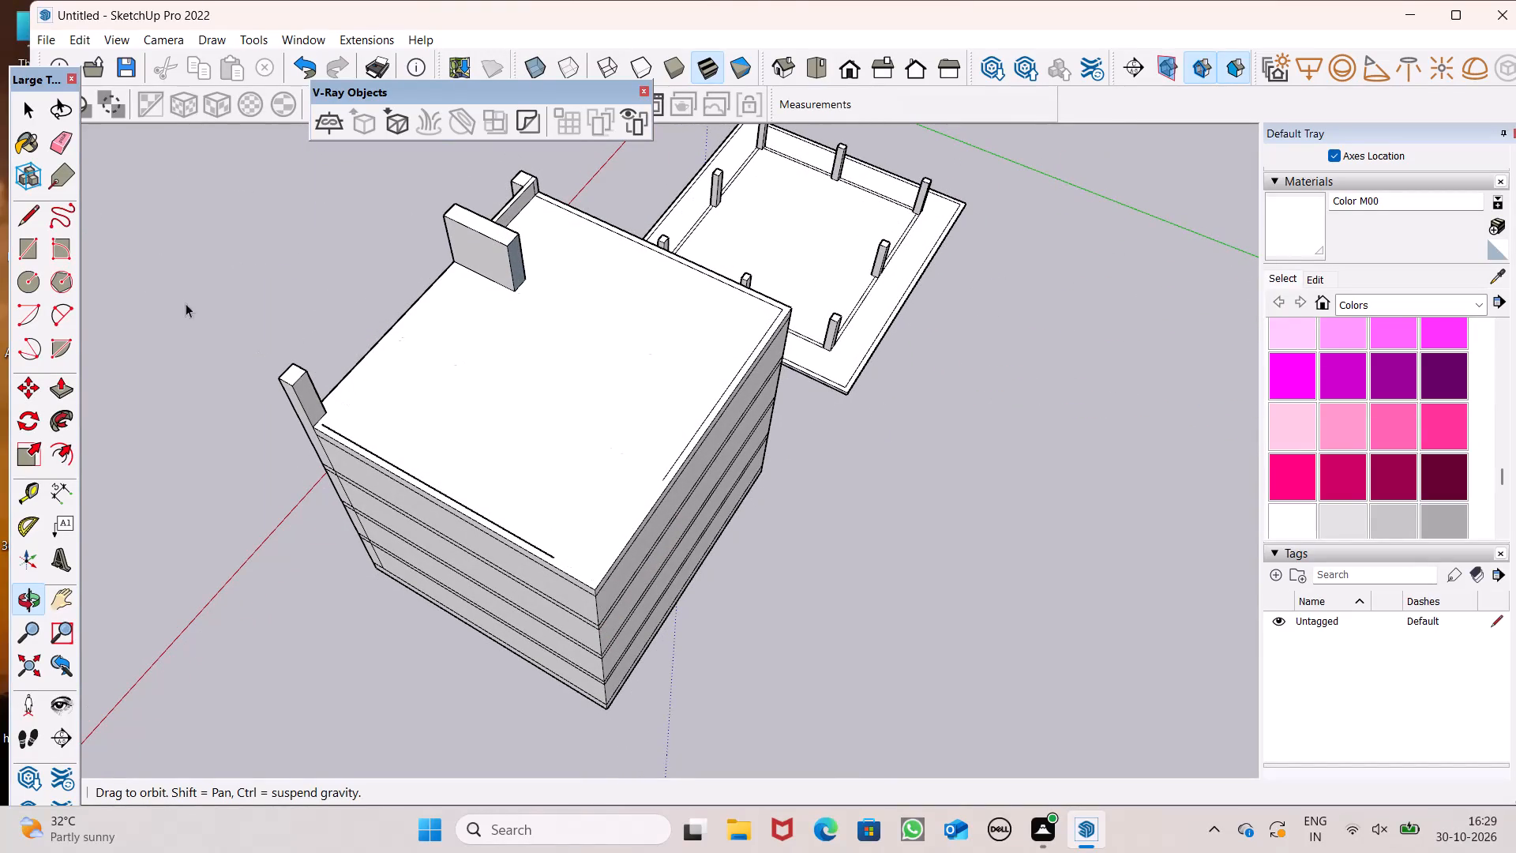
Erase the inset border line beside the outer corner column and segments of the one along the roof edge opposite the columns.
{"action": "left_click", "coordinate": [73, 139]}
{"action": "scroll", "coordinate": [576, 543], "scroll_direction": "up", "scroll_amount": 7}
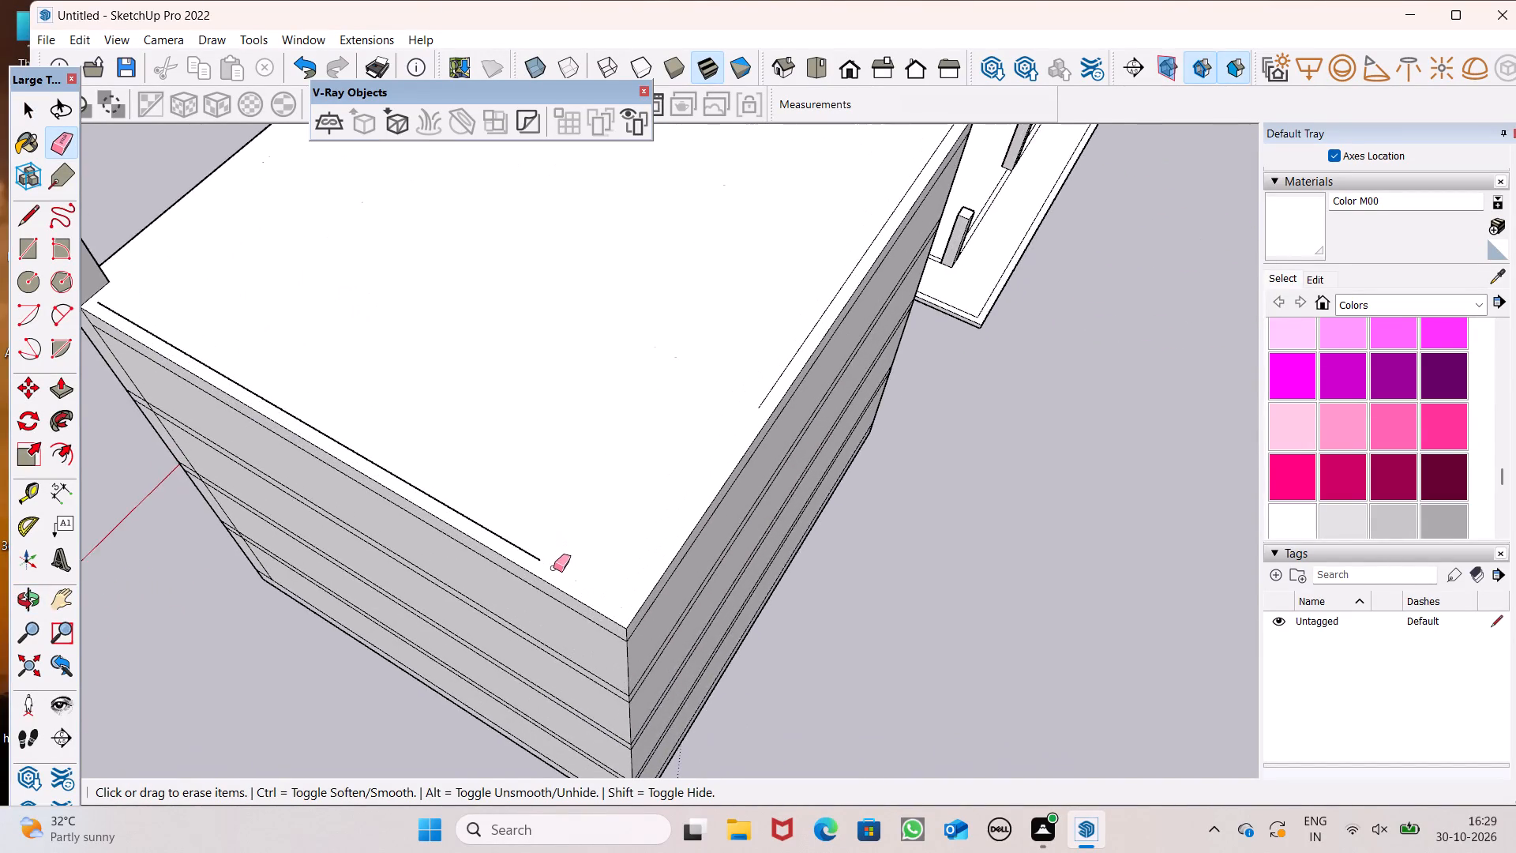
{"action": "scroll", "coordinate": [553, 568], "scroll_direction": "up", "scroll_amount": 5}
{"action": "left_click_drag", "start_coordinate": [519, 560], "coordinate": [520, 542]}
{"action": "left_click_drag", "start_coordinate": [895, 295], "coordinate": [896, 295]}
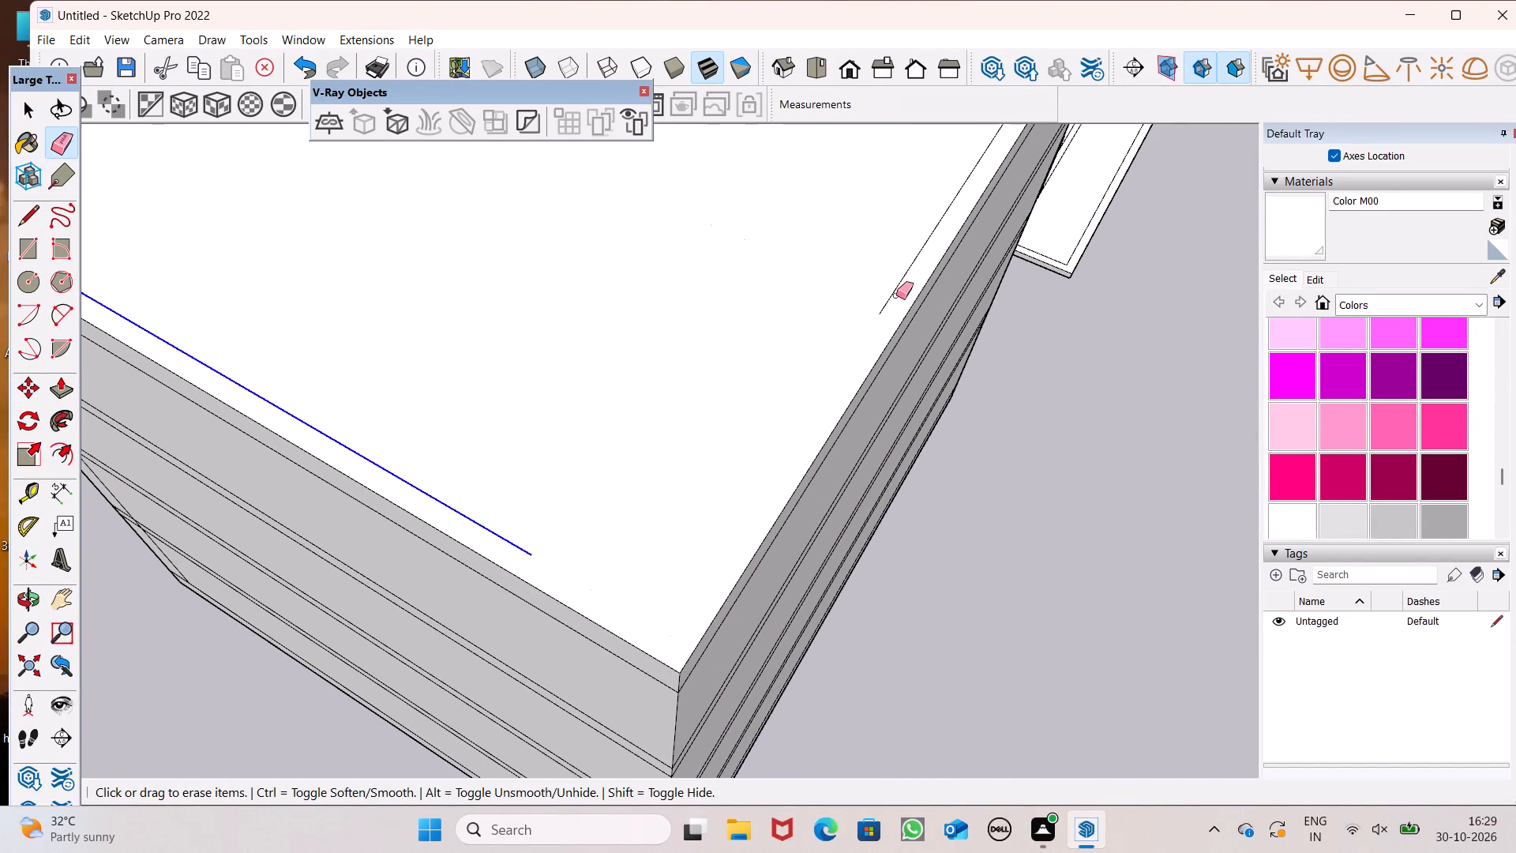
{"action": "left_click_drag", "start_coordinate": [896, 295], "coordinate": [893, 285]}
{"action": "scroll", "coordinate": [775, 355], "scroll_direction": "down", "scroll_amount": 3}
{"action": "scroll", "coordinate": [852, 333], "scroll_direction": "up", "scroll_amount": 4}
{"action": "left_click", "coordinate": [852, 333]}
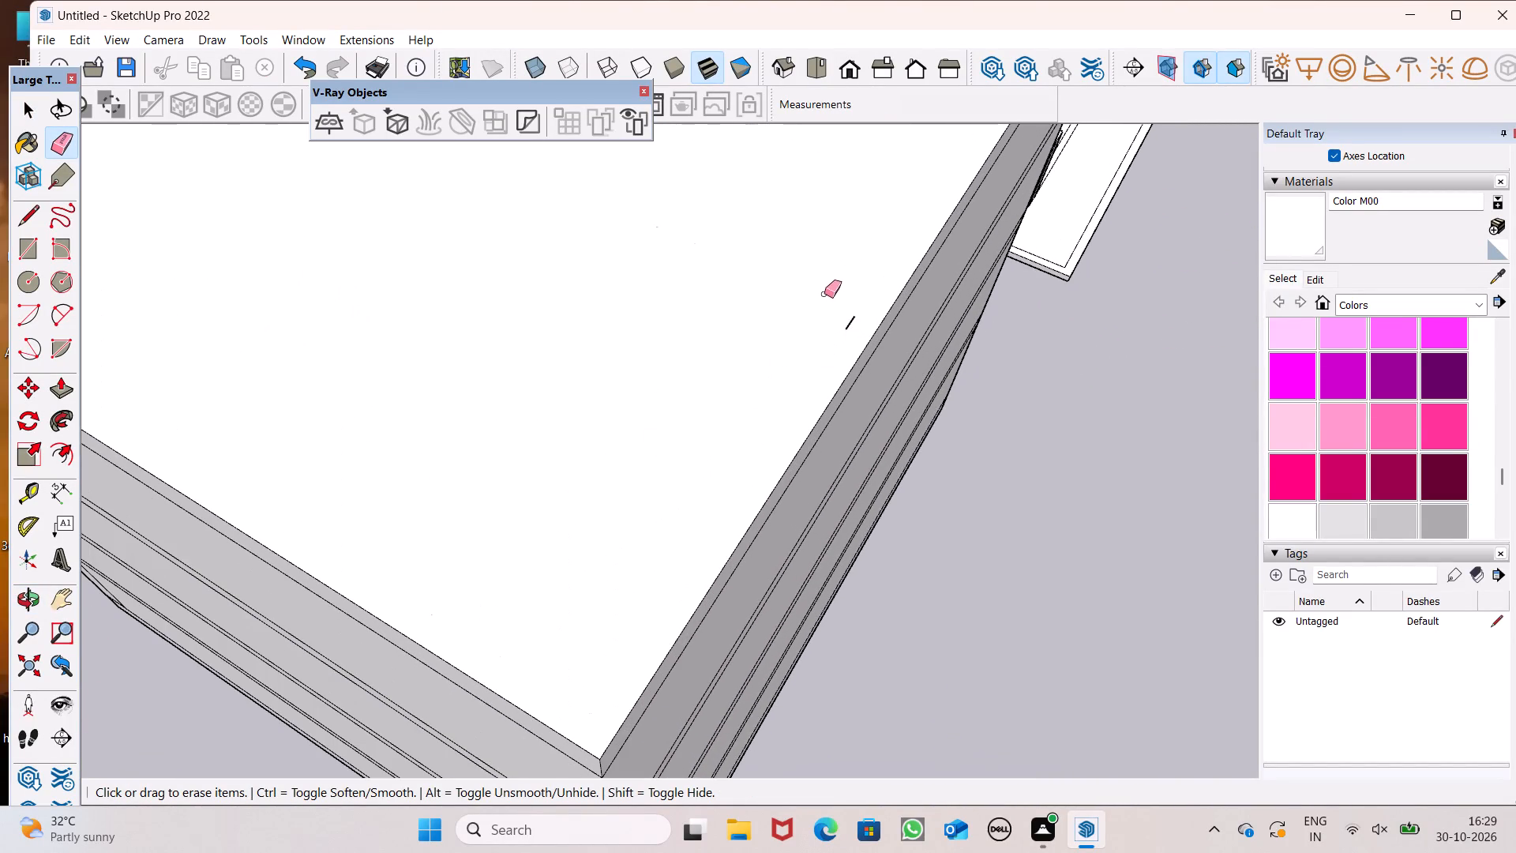
{"action": "left_click", "coordinate": [850, 322]}
Erase the inset border lines meeting at the roof corner nearest the detached column slab.
{"action": "scroll", "coordinate": [646, 417], "scroll_direction": "down", "scroll_amount": 4}
{"action": "scroll", "coordinate": [753, 285], "scroll_direction": "up", "scroll_amount": 4}
{"action": "scroll", "coordinate": [668, 562], "scroll_direction": "down", "scroll_amount": 5}
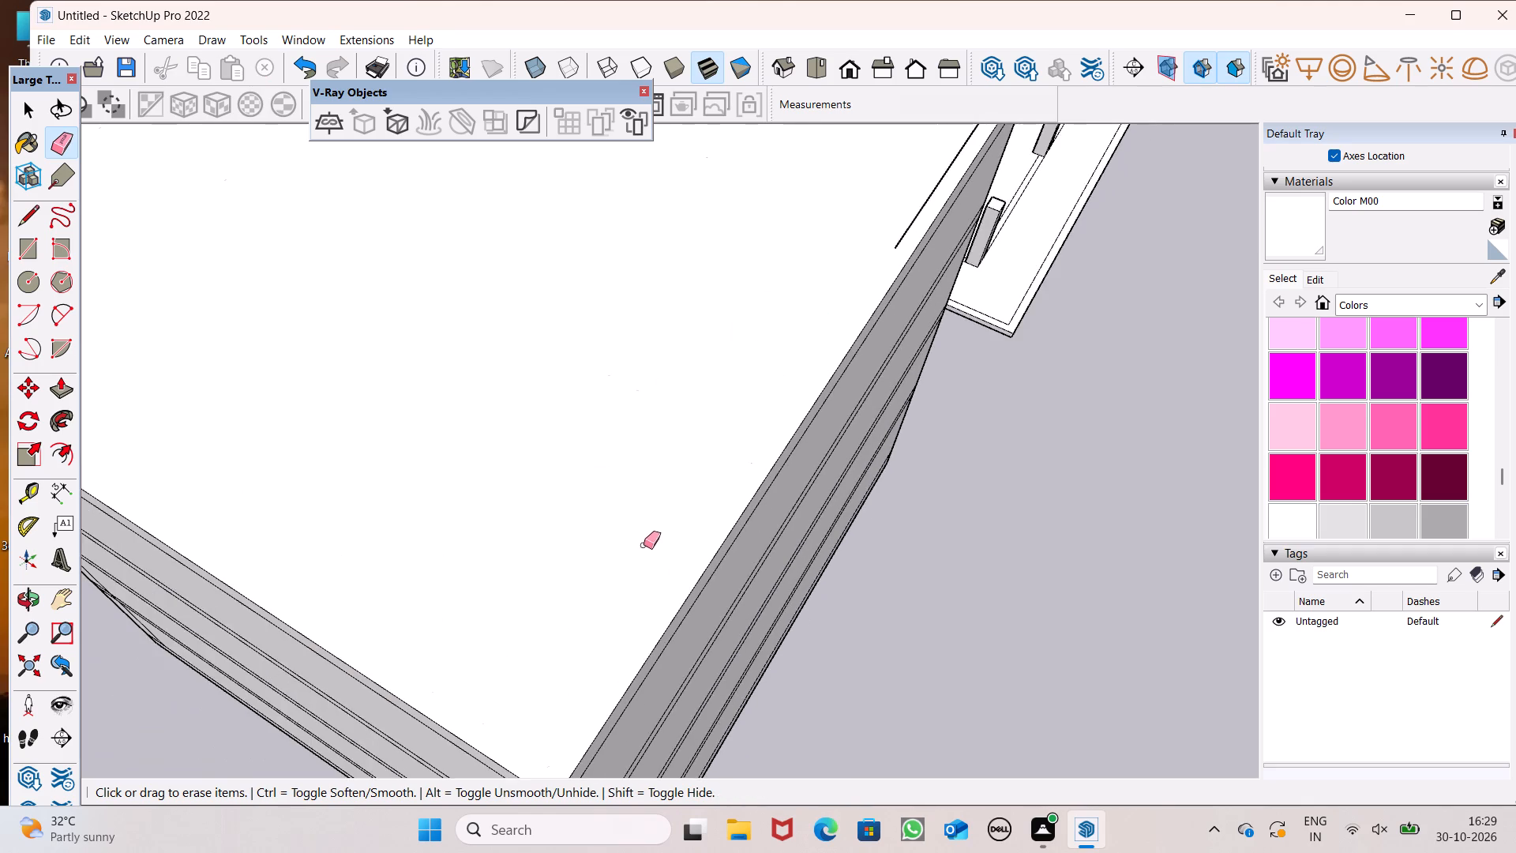
{"action": "scroll", "coordinate": [627, 637], "scroll_direction": "down", "scroll_amount": 7}
{"action": "scroll", "coordinate": [889, 329], "scroll_direction": "up", "scroll_amount": 2}
{"action": "scroll", "coordinate": [889, 329], "scroll_direction": "down", "scroll_amount": 1}
{"action": "scroll", "coordinate": [889, 329], "scroll_direction": "up", "scroll_amount": 3}
{"action": "scroll", "coordinate": [828, 307], "scroll_direction": "up", "scroll_amount": 6}
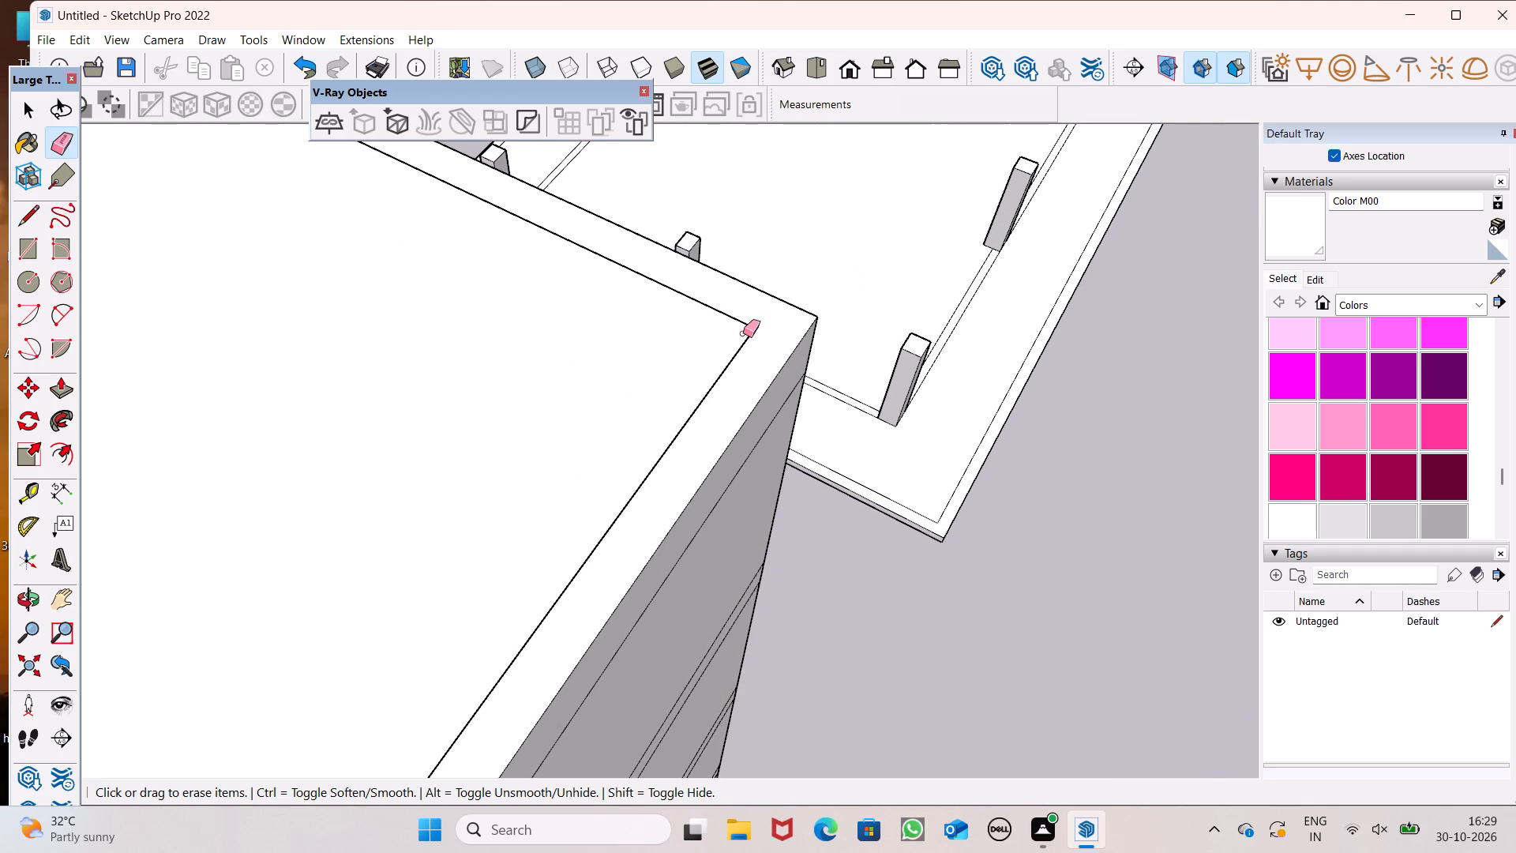
{"action": "left_click", "coordinate": [743, 333]}
Erase the leftover inset border segments on the roof beside the corner column at the low wall's end.
{"action": "scroll", "coordinate": [744, 464], "scroll_direction": "down", "scroll_amount": 11}
{"action": "scroll", "coordinate": [688, 509], "scroll_direction": "down", "scroll_amount": 6}
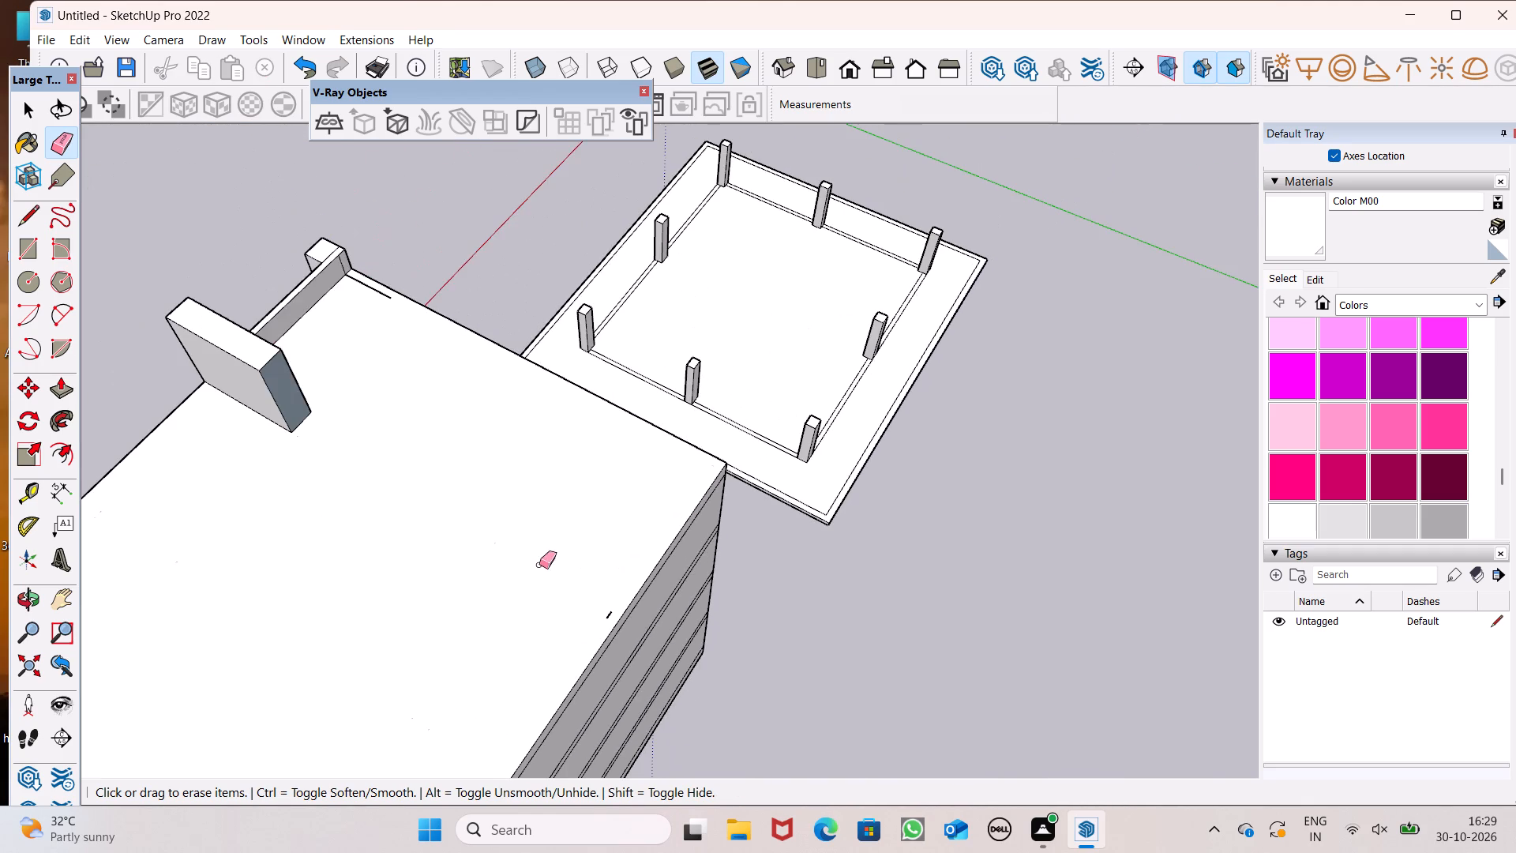
{"action": "middle_click_drag", "start_coordinate": [534, 551], "coordinate": [577, 489]}
{"action": "scroll", "coordinate": [313, 262], "scroll_direction": "up", "scroll_amount": 2}
{"action": "scroll", "coordinate": [218, 205], "scroll_direction": "up", "scroll_amount": 2}
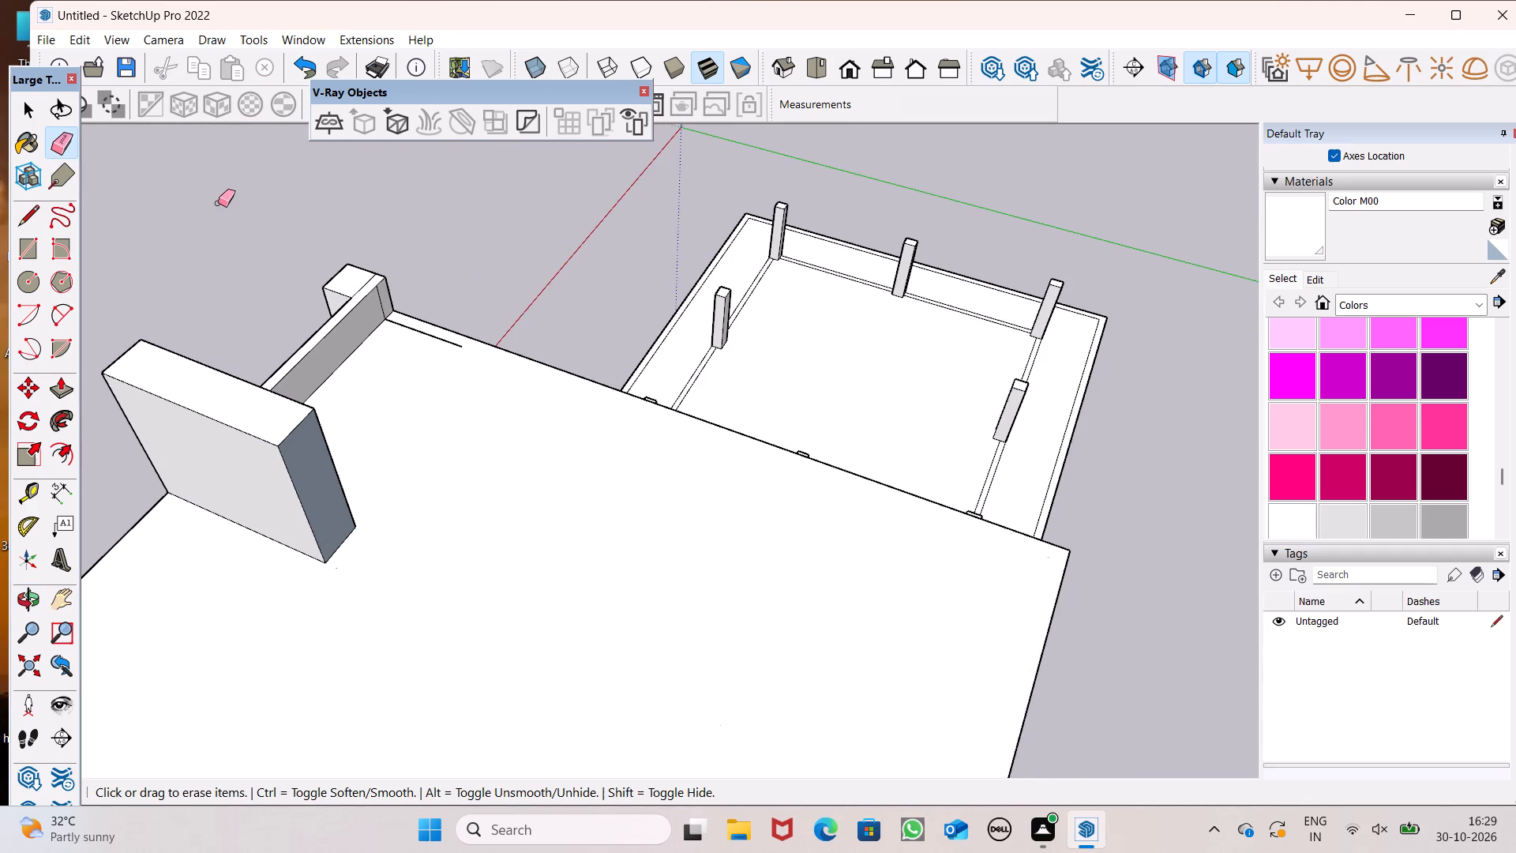
{"action": "scroll", "coordinate": [228, 196], "scroll_direction": "up", "scroll_amount": 5}
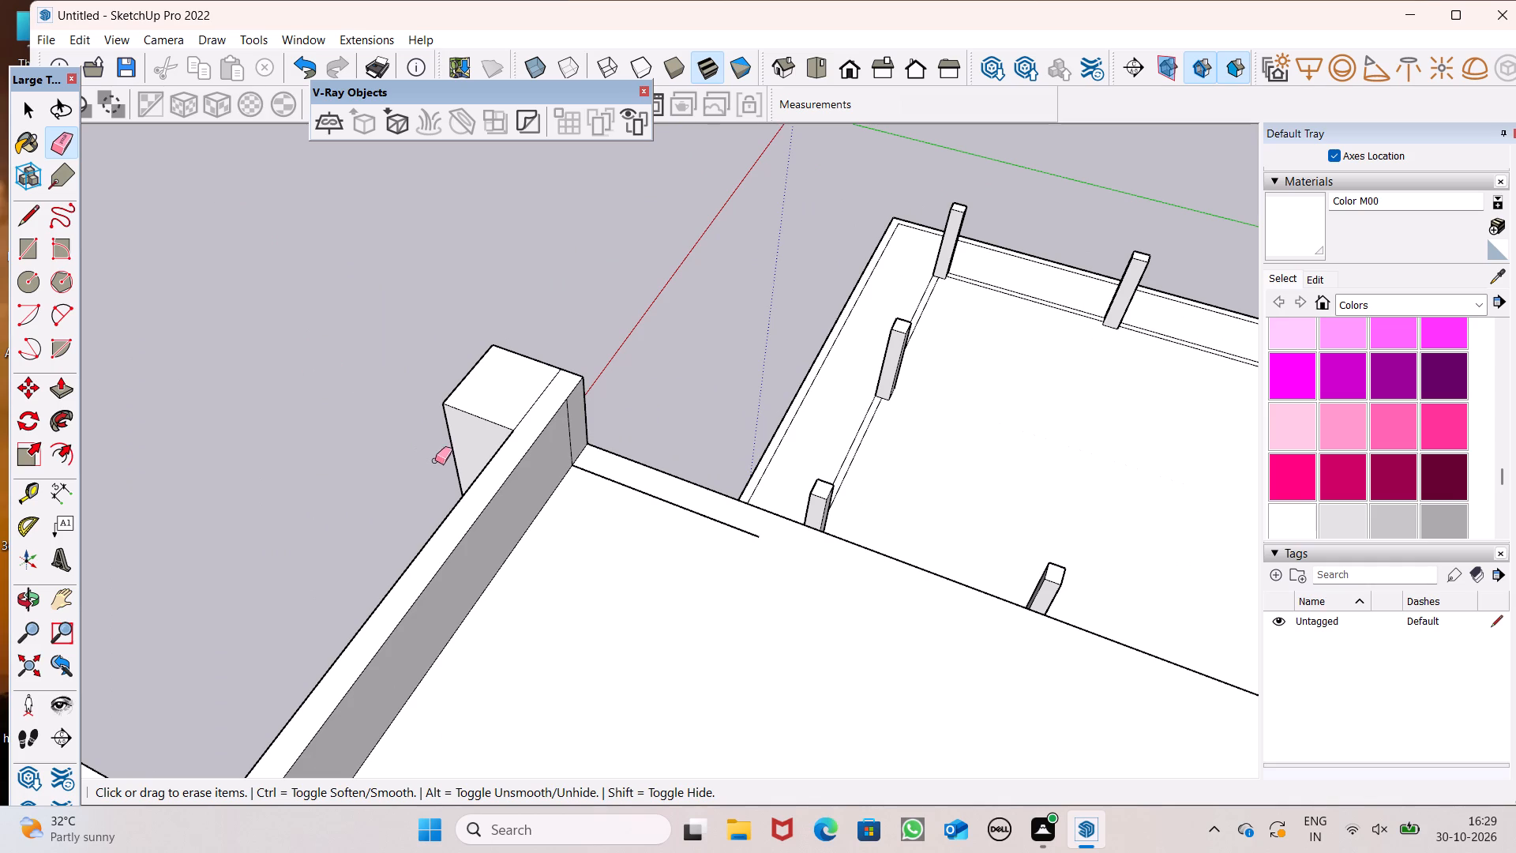
{"action": "scroll", "coordinate": [493, 502], "scroll_direction": "up", "scroll_amount": 4}
{"action": "left_click_drag", "start_coordinate": [721, 482], "coordinate": [719, 495]}
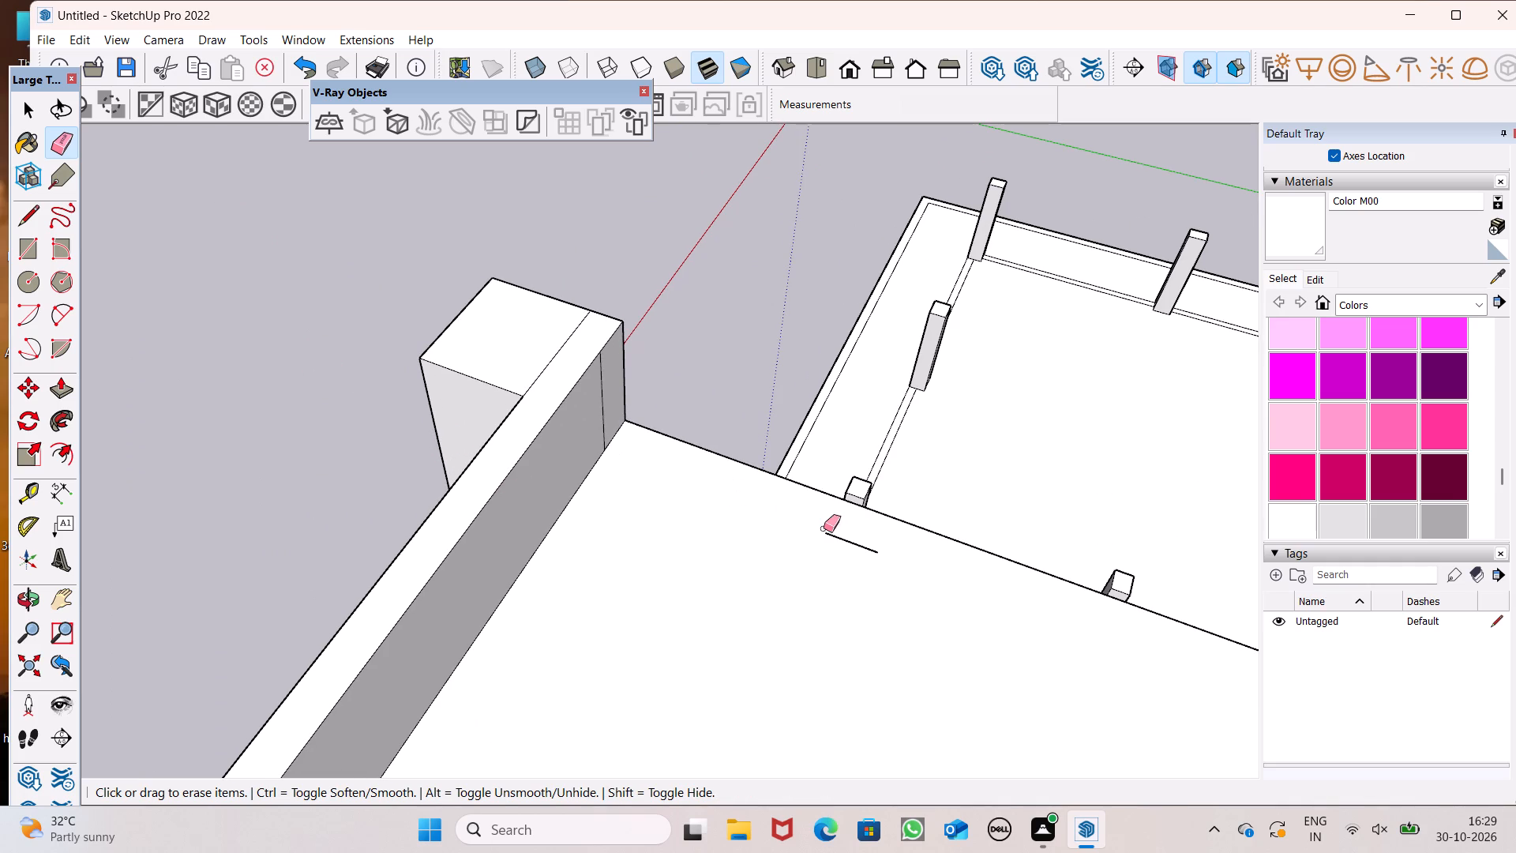
{"action": "left_click_drag", "start_coordinate": [831, 526], "coordinate": [833, 547]}
Erase the vertical line dividing the low roof wall's inner face from its end corner column.
{"action": "middle_click_drag", "start_coordinate": [632, 419], "coordinate": [534, 364]}
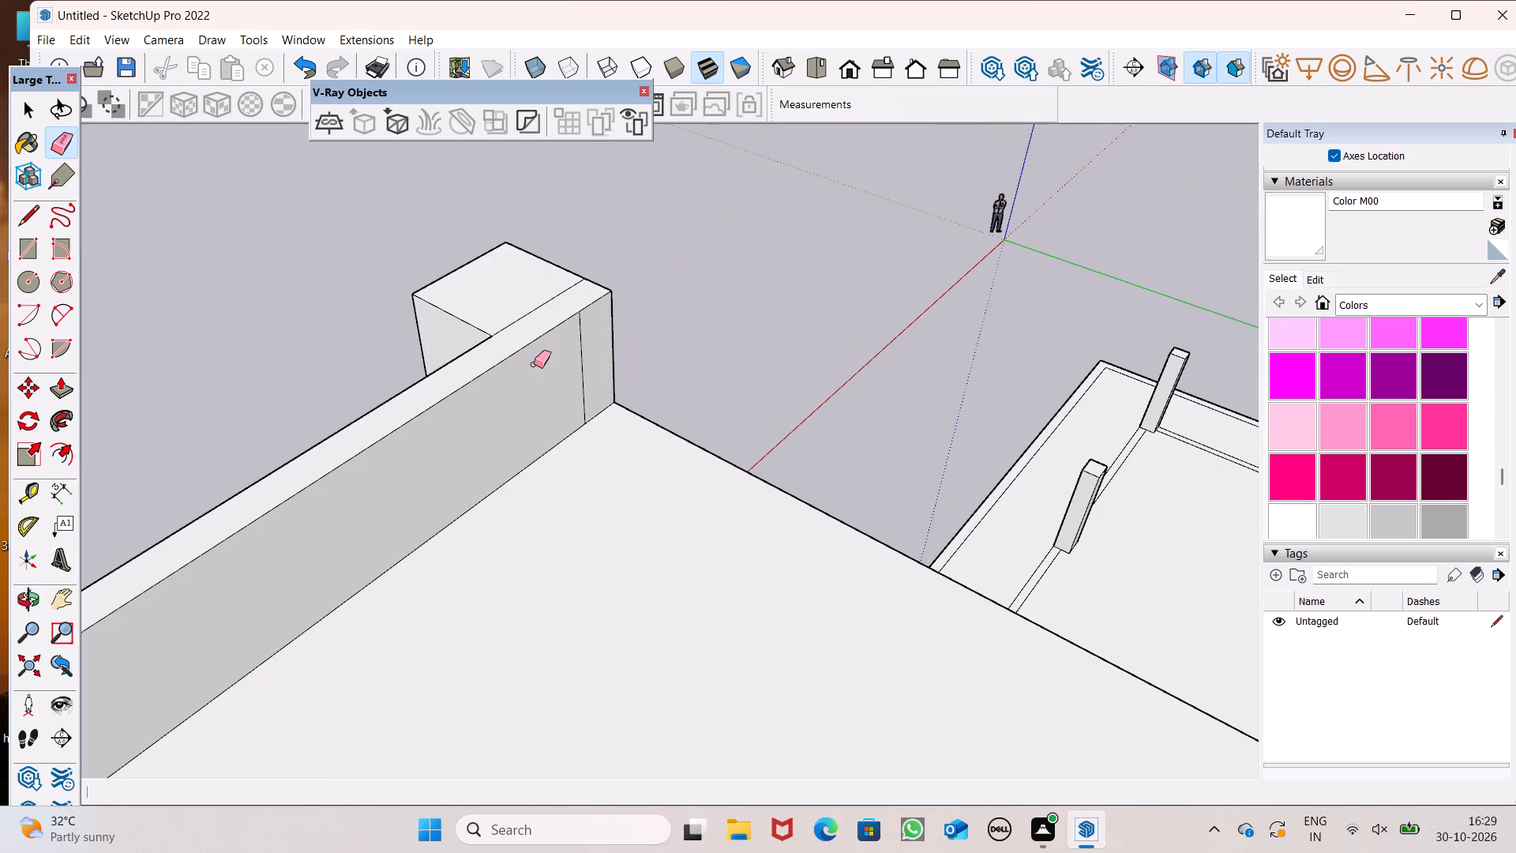
{"action": "left_click_drag", "start_coordinate": [603, 345], "coordinate": [581, 366]}
Erase the last short border stub on the roof, along the edge opposite the columns.
{"action": "scroll", "coordinate": [580, 367], "scroll_direction": "down", "scroll_amount": 5}
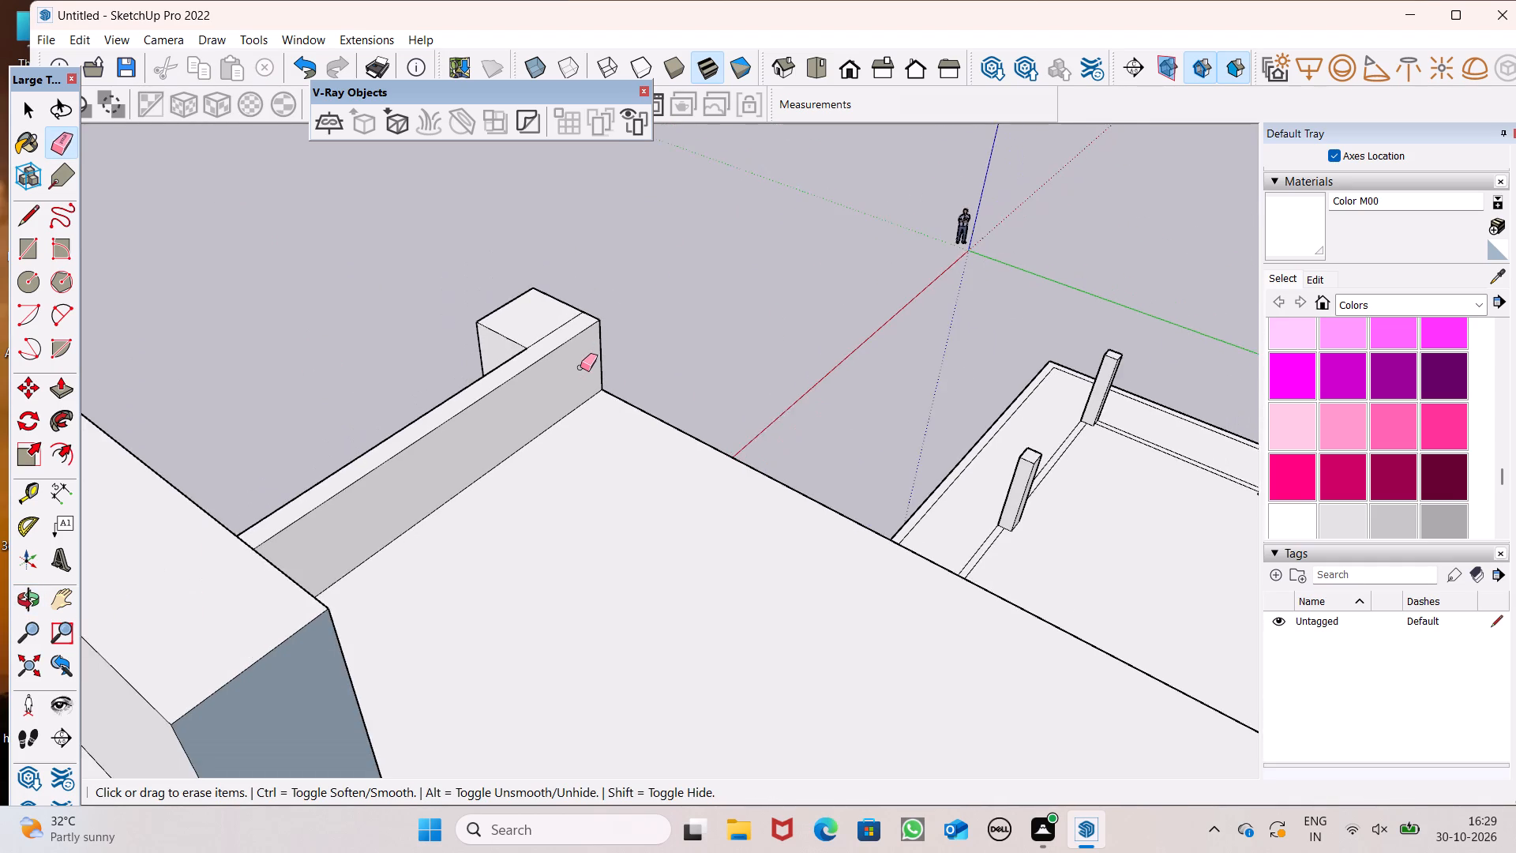
{"action": "scroll", "coordinate": [576, 359], "scroll_direction": "down", "scroll_amount": 5}
{"action": "scroll", "coordinate": [502, 332], "scroll_direction": "down", "scroll_amount": 6}
{"action": "scroll", "coordinate": [347, 294], "scroll_direction": "down", "scroll_amount": 6}
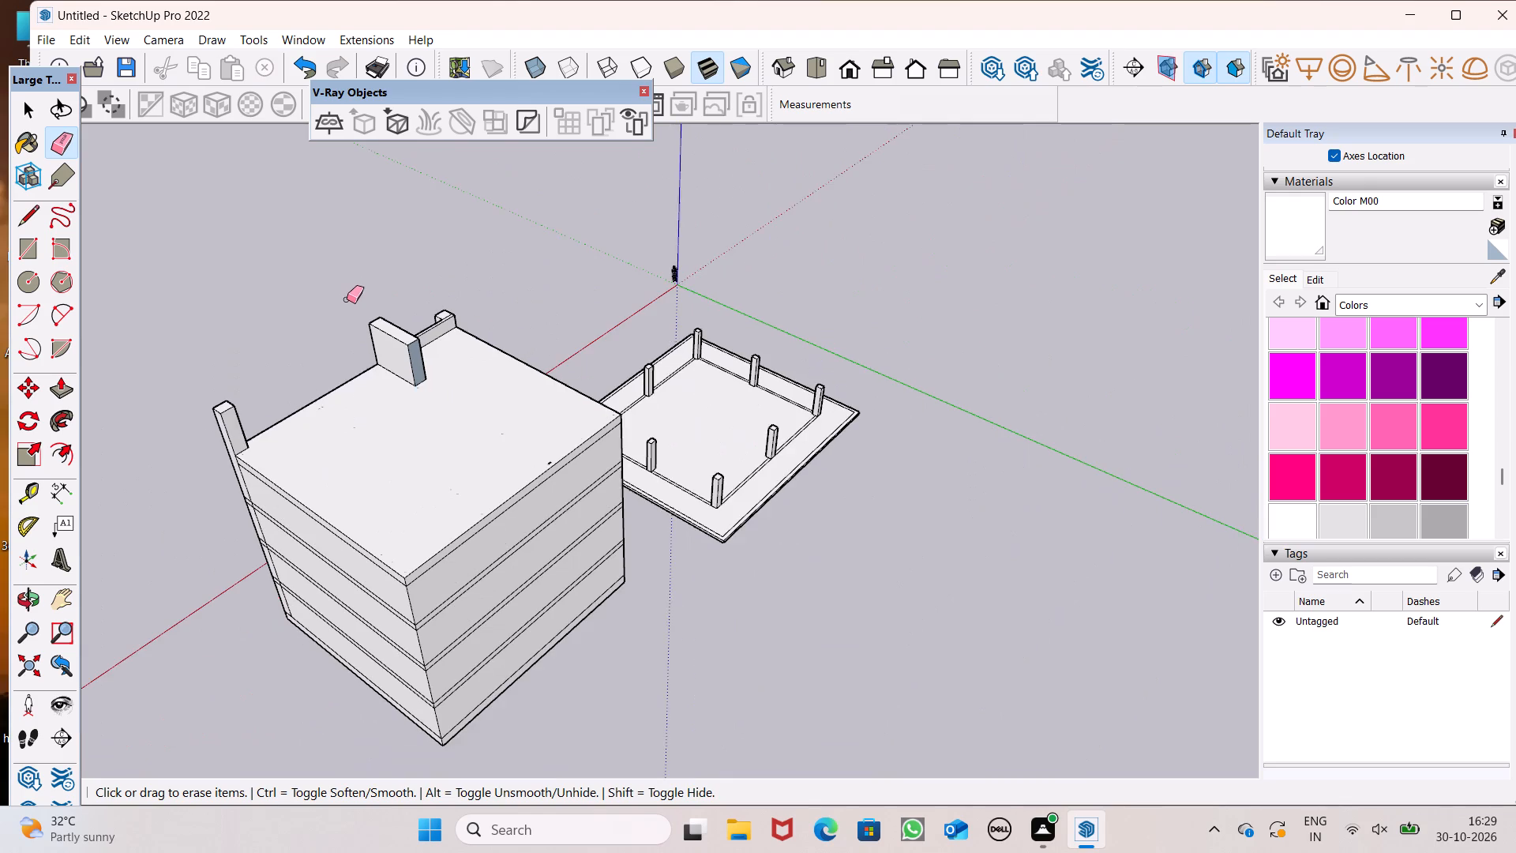
{"action": "scroll", "coordinate": [347, 299], "scroll_direction": "down", "scroll_amount": 1}
{"action": "middle_click_drag", "start_coordinate": [365, 389], "coordinate": [711, 408]}
{"action": "scroll", "coordinate": [583, 405], "scroll_direction": "down", "scroll_amount": 1}
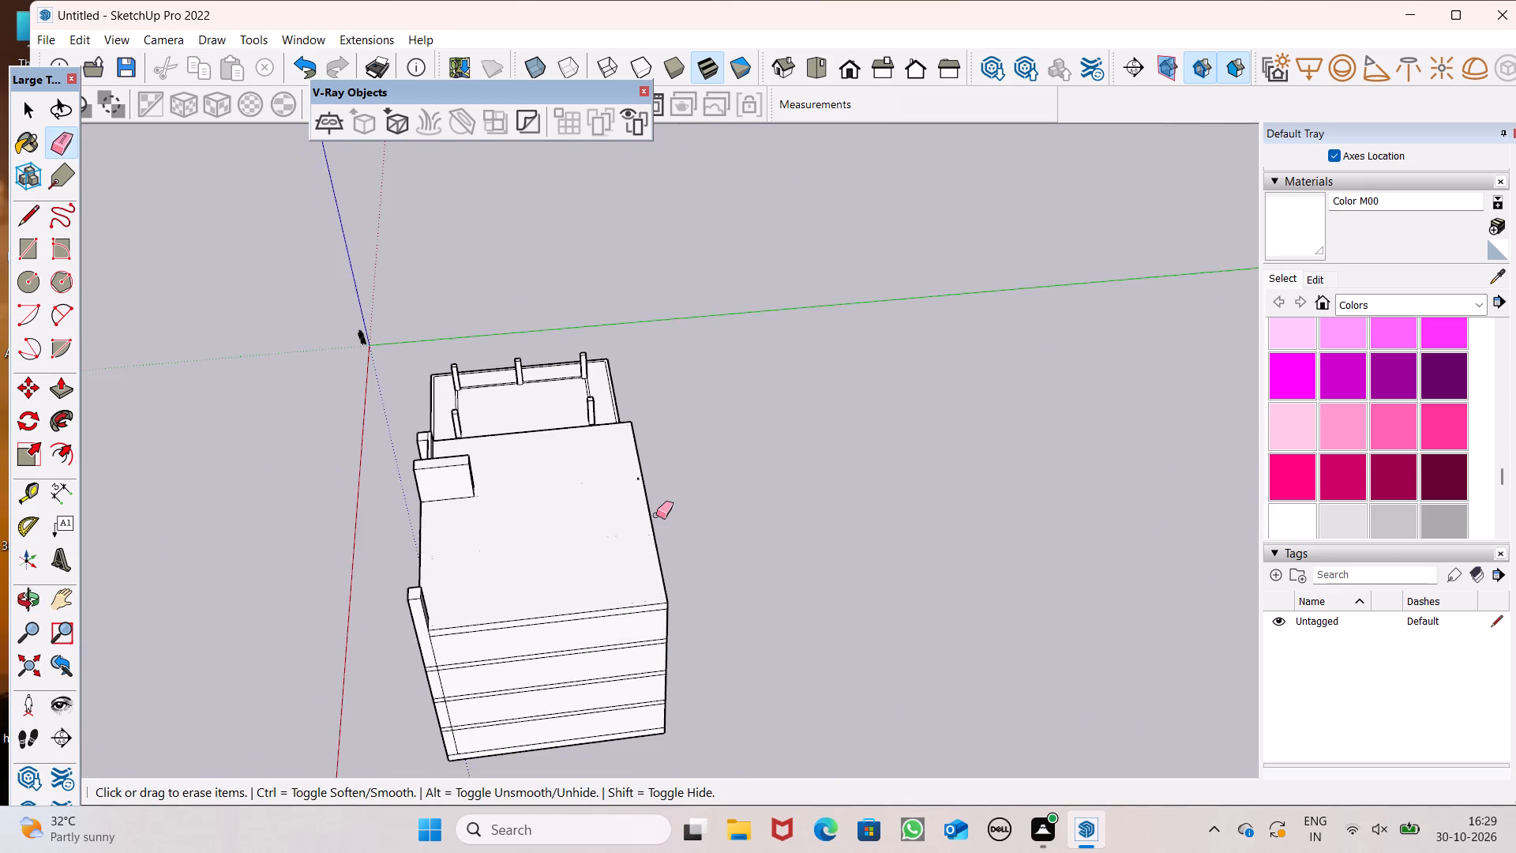
{"action": "scroll", "coordinate": [656, 515], "scroll_direction": "up", "scroll_amount": 5}
{"action": "middle_click_drag", "start_coordinate": [656, 523], "coordinate": [607, 525]}
{"action": "middle_click_drag", "start_coordinate": [587, 520], "coordinate": [368, 477]}
{"action": "scroll", "coordinate": [628, 421], "scroll_direction": "up", "scroll_amount": 2}
{"action": "scroll", "coordinate": [628, 420], "scroll_direction": "down", "scroll_amount": 1}
{"action": "scroll", "coordinate": [628, 420], "scroll_direction": "up", "scroll_amount": 4}
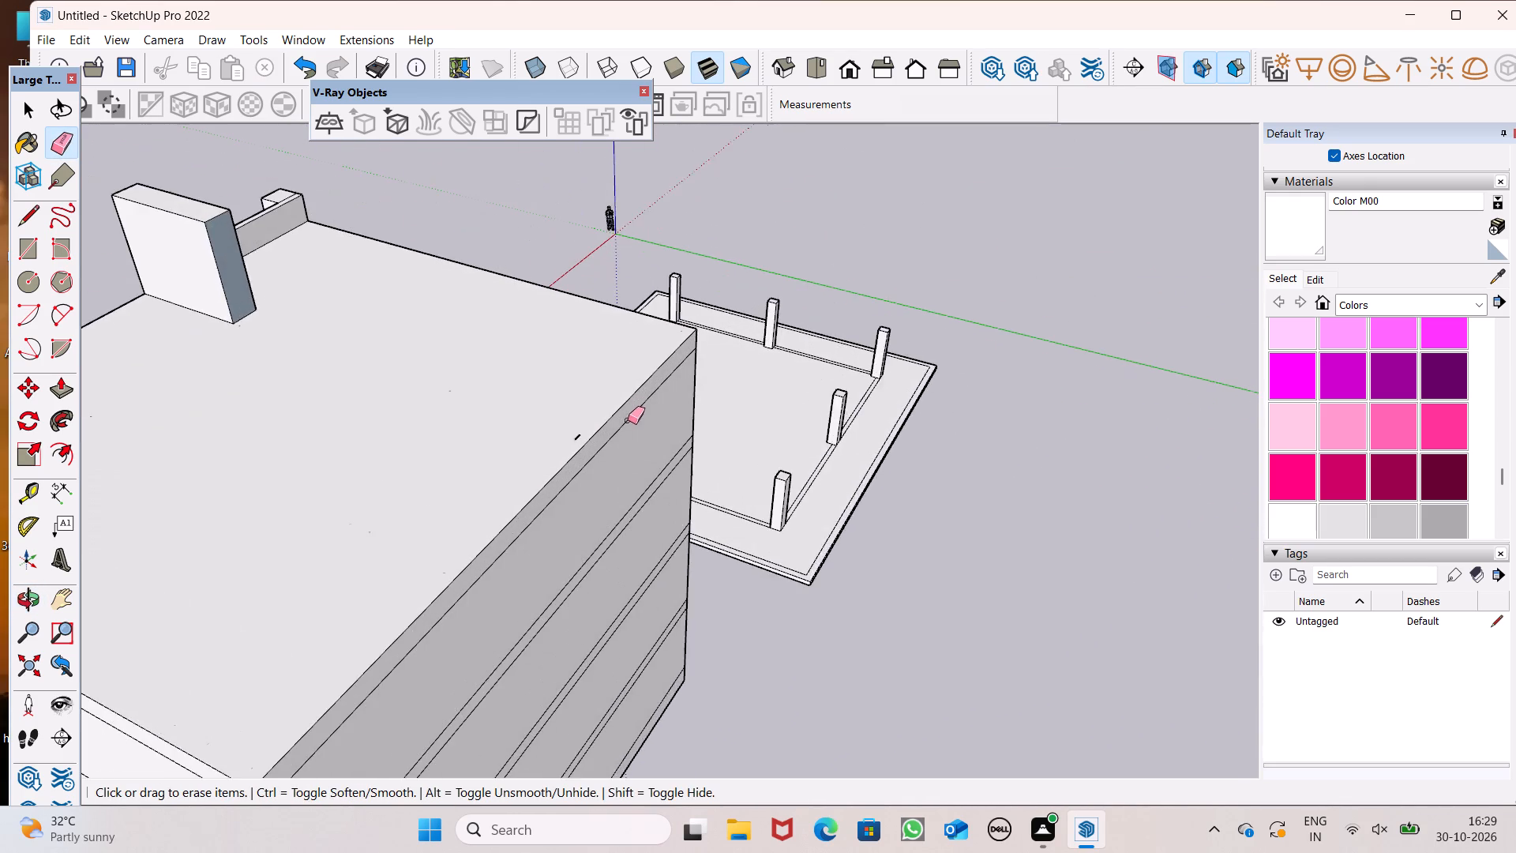
{"action": "scroll", "coordinate": [614, 415], "scroll_direction": "up", "scroll_amount": 5}
{"action": "left_click_drag", "start_coordinate": [543, 468], "coordinate": [553, 445]}
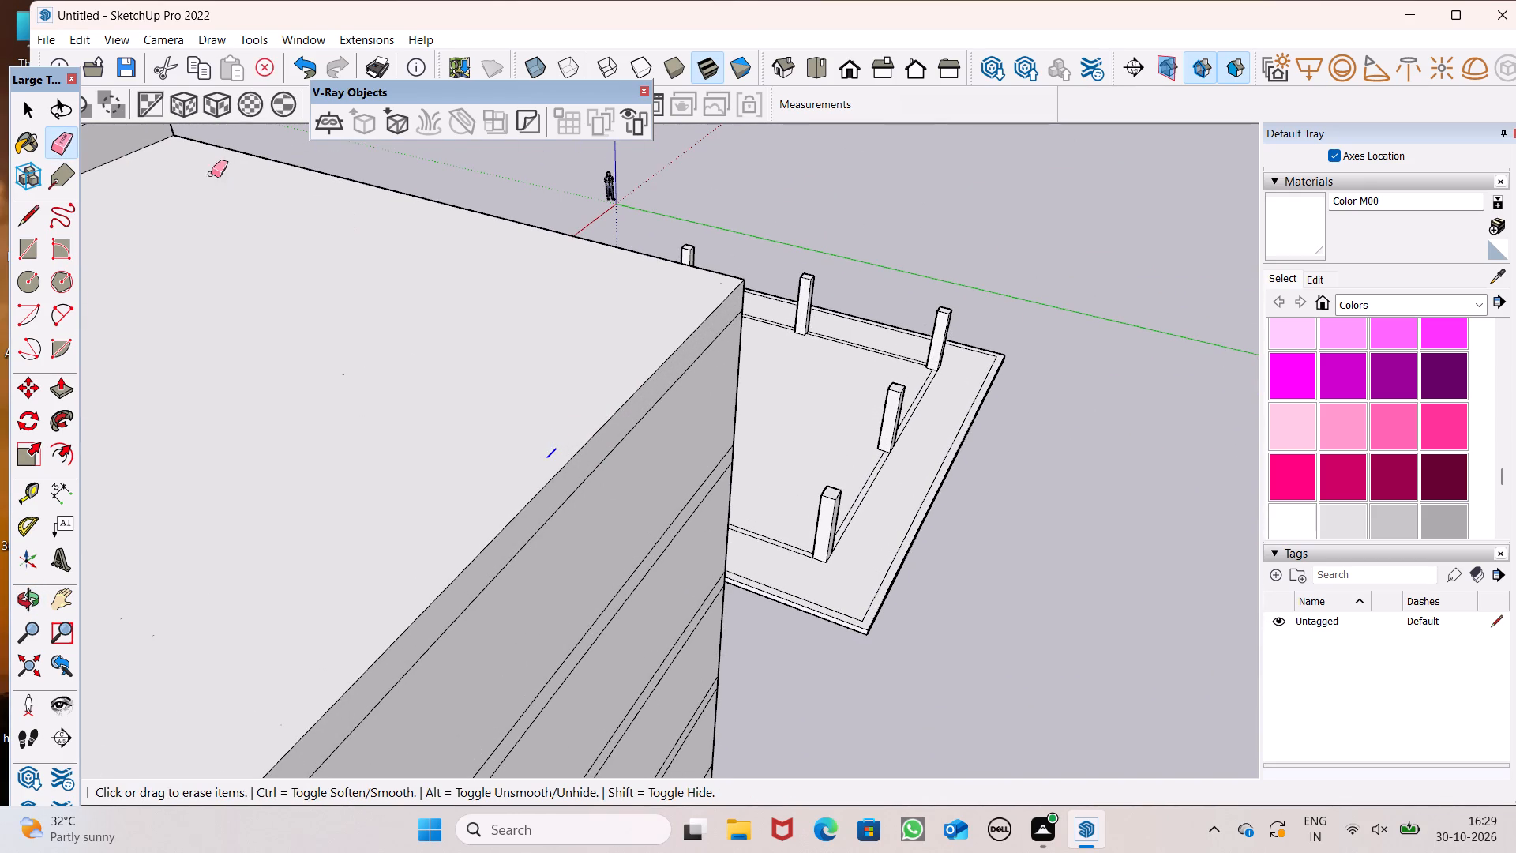
Paint the narrow end face of the raised inner column wall with the white Color M00.
{"action": "left_click", "coordinate": [24, 133]}
{"action": "scroll", "coordinate": [387, 310], "scroll_direction": "down", "scroll_amount": 6}
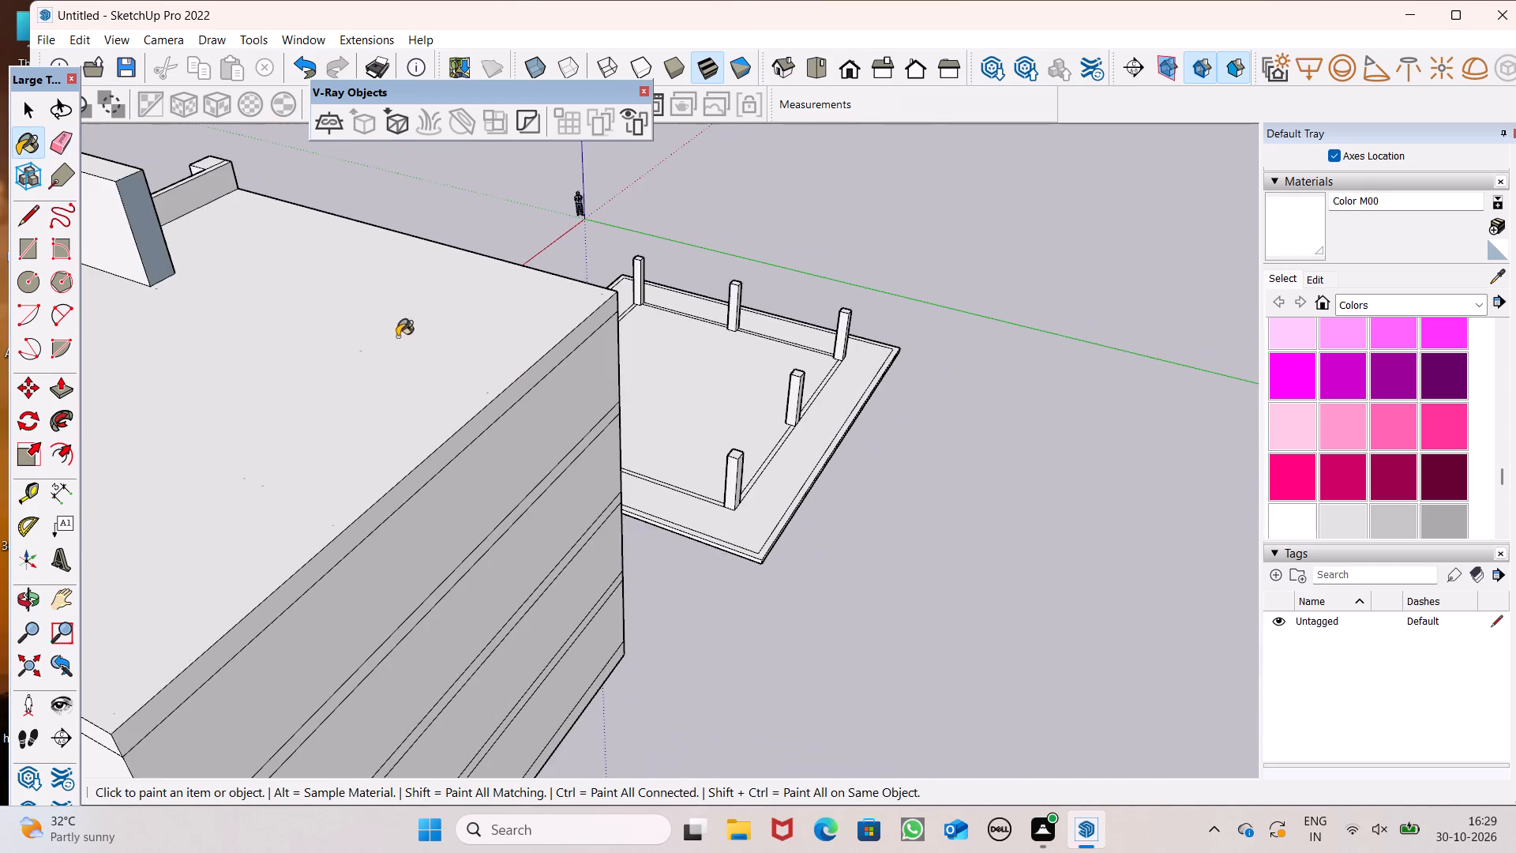
{"action": "scroll", "coordinate": [399, 344], "scroll_direction": "down", "scroll_amount": 4}
{"action": "scroll", "coordinate": [315, 298], "scroll_direction": "up", "scroll_amount": 5}
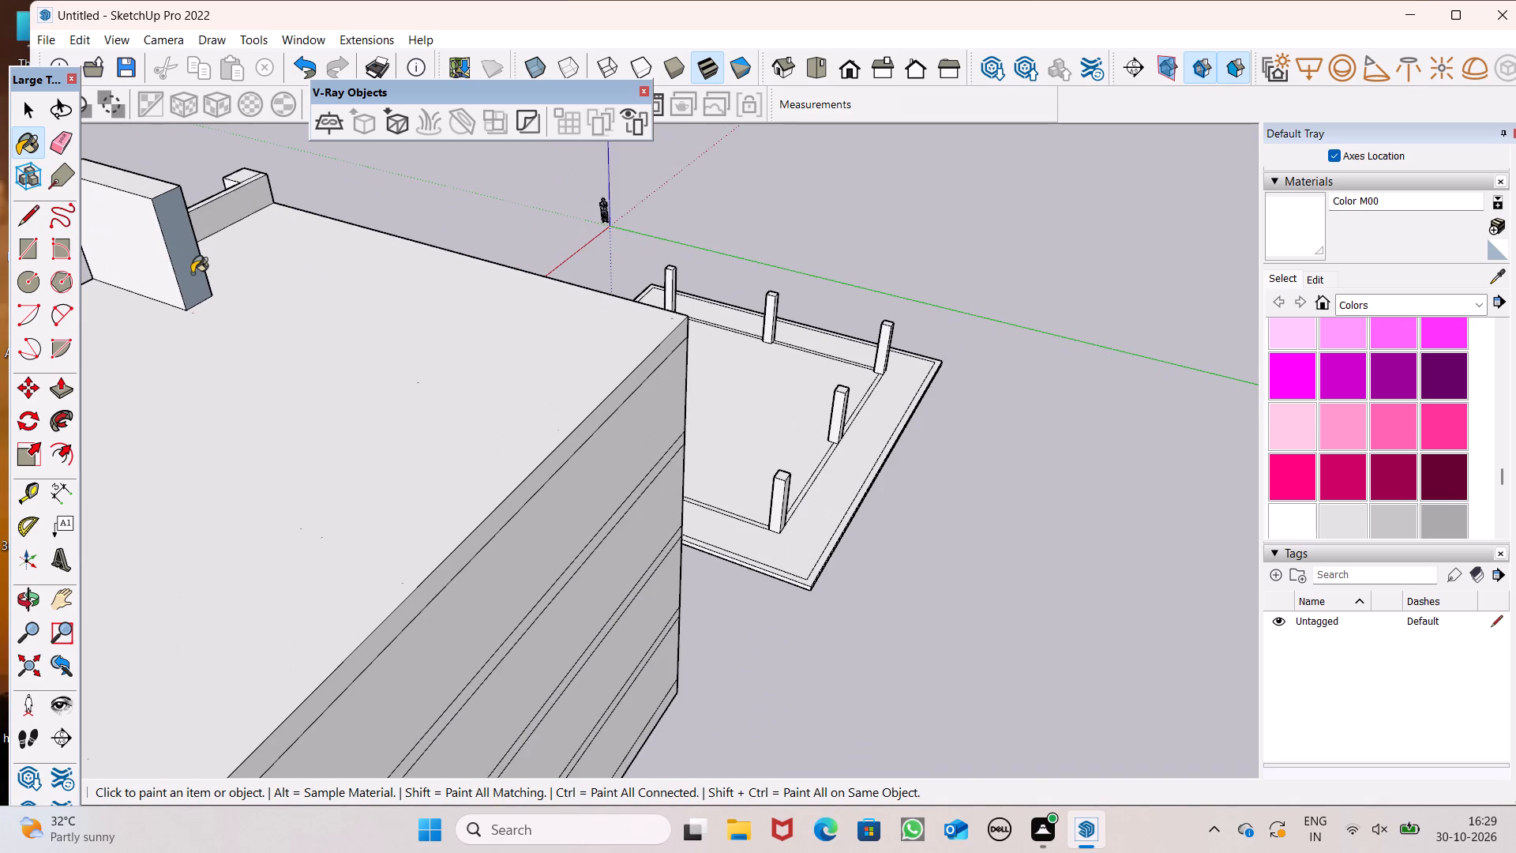
{"action": "left_click", "coordinate": [192, 273]}
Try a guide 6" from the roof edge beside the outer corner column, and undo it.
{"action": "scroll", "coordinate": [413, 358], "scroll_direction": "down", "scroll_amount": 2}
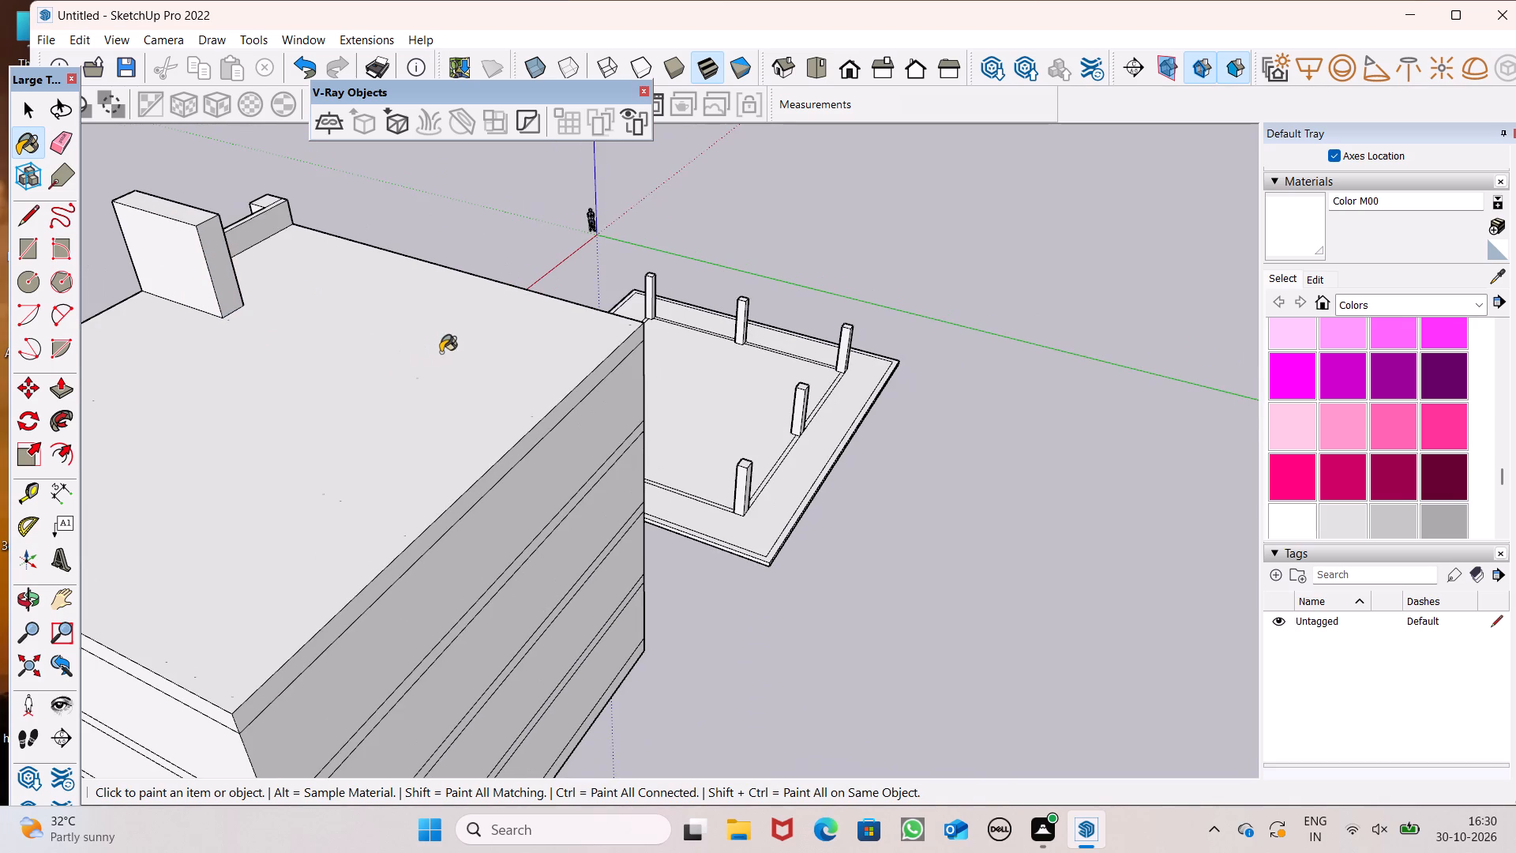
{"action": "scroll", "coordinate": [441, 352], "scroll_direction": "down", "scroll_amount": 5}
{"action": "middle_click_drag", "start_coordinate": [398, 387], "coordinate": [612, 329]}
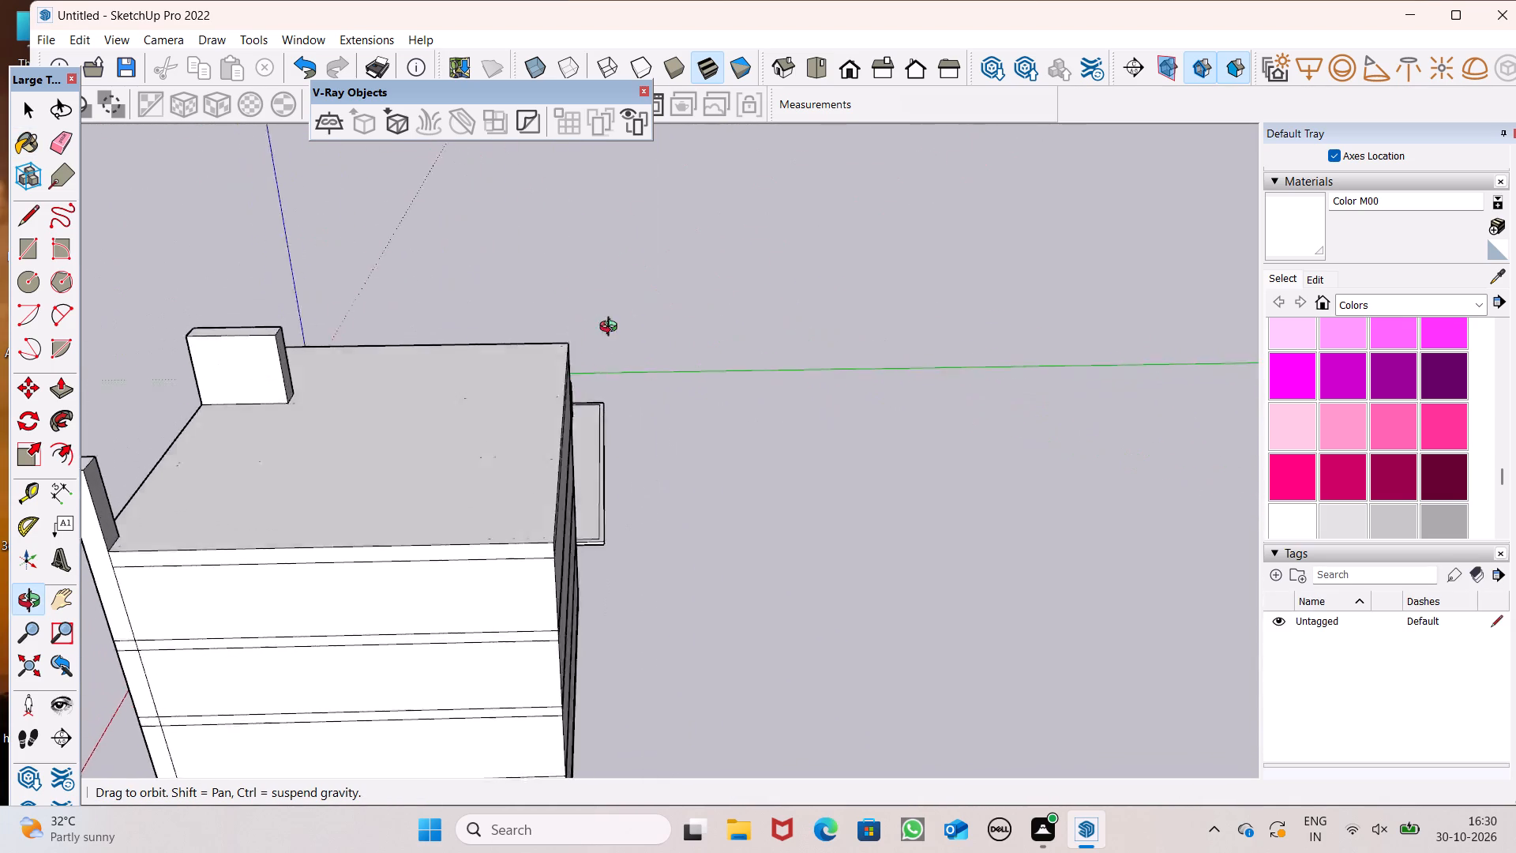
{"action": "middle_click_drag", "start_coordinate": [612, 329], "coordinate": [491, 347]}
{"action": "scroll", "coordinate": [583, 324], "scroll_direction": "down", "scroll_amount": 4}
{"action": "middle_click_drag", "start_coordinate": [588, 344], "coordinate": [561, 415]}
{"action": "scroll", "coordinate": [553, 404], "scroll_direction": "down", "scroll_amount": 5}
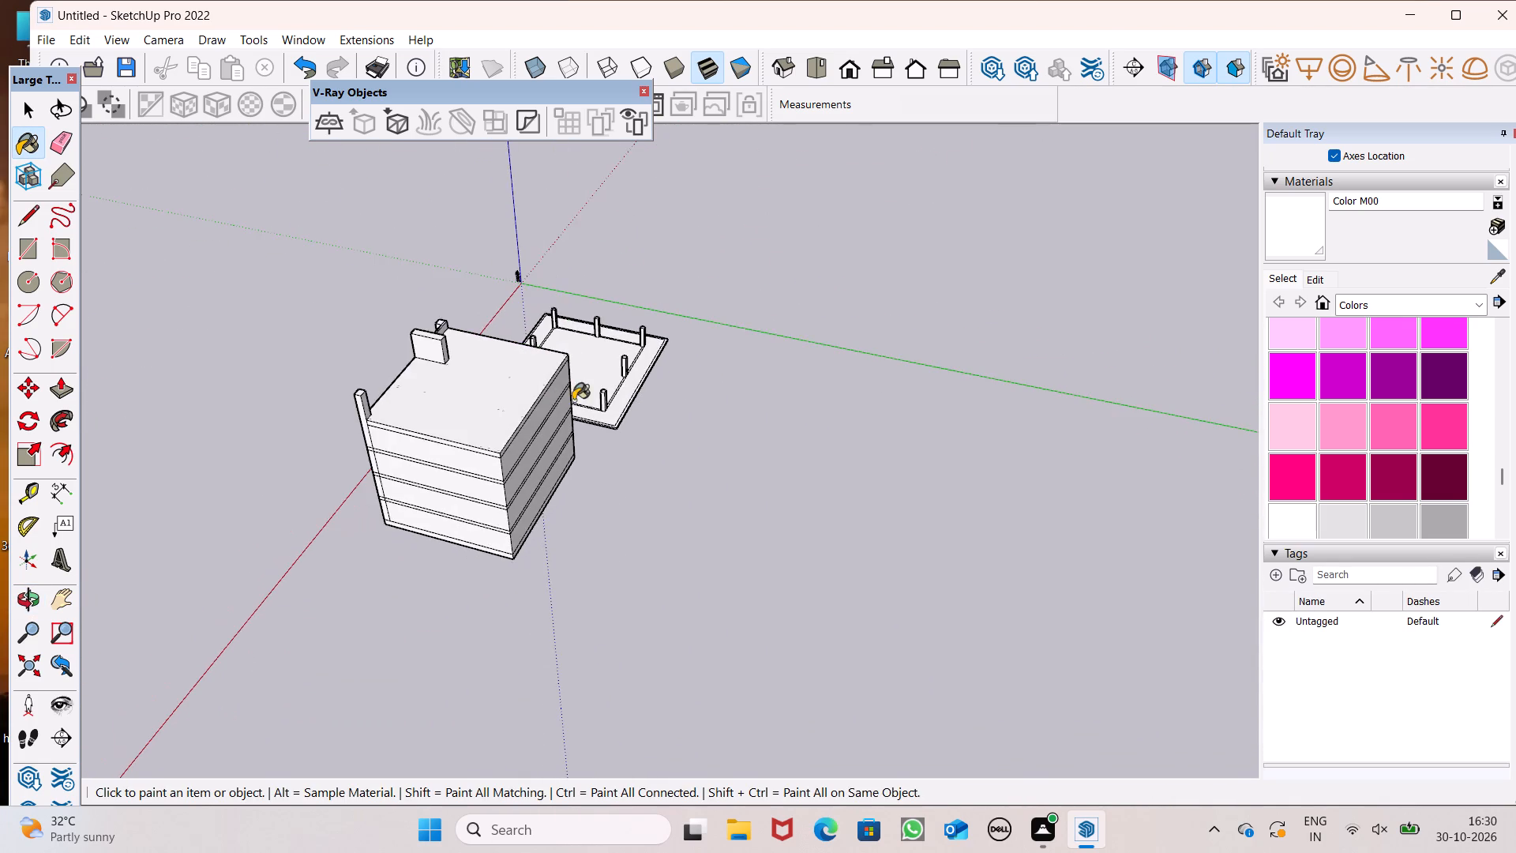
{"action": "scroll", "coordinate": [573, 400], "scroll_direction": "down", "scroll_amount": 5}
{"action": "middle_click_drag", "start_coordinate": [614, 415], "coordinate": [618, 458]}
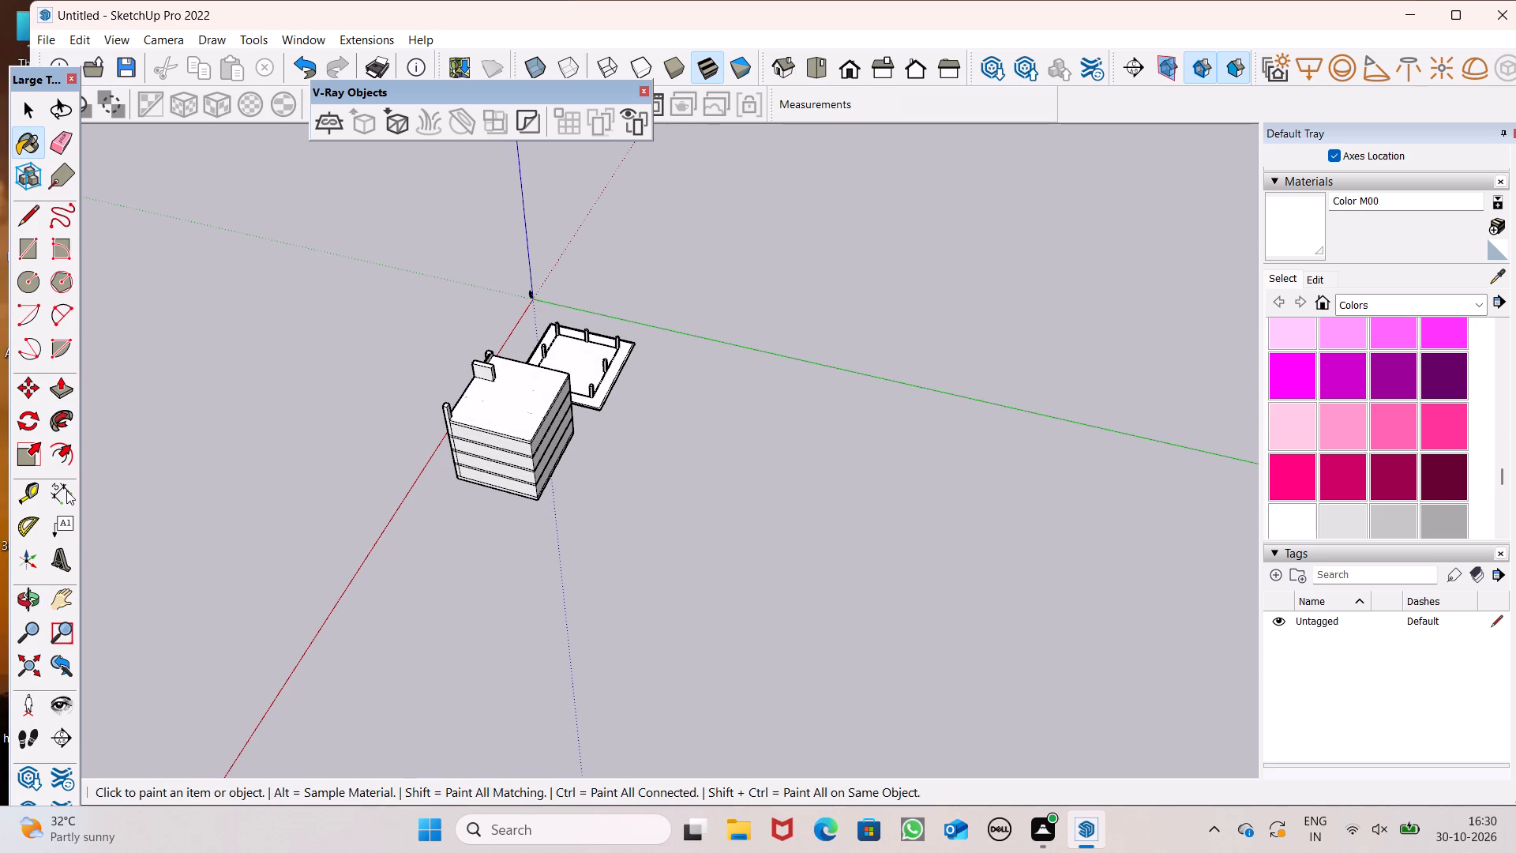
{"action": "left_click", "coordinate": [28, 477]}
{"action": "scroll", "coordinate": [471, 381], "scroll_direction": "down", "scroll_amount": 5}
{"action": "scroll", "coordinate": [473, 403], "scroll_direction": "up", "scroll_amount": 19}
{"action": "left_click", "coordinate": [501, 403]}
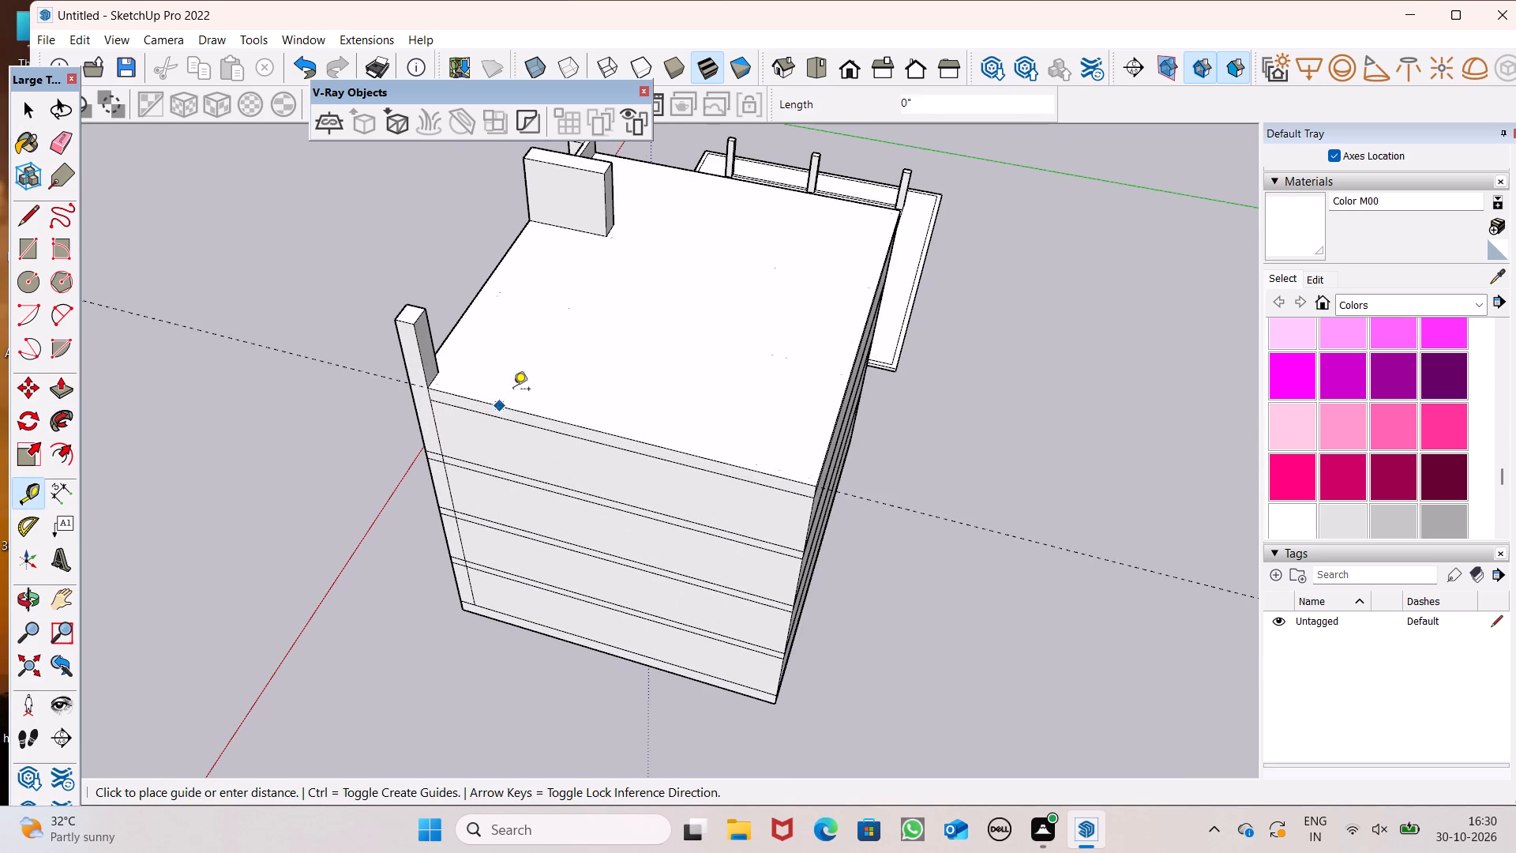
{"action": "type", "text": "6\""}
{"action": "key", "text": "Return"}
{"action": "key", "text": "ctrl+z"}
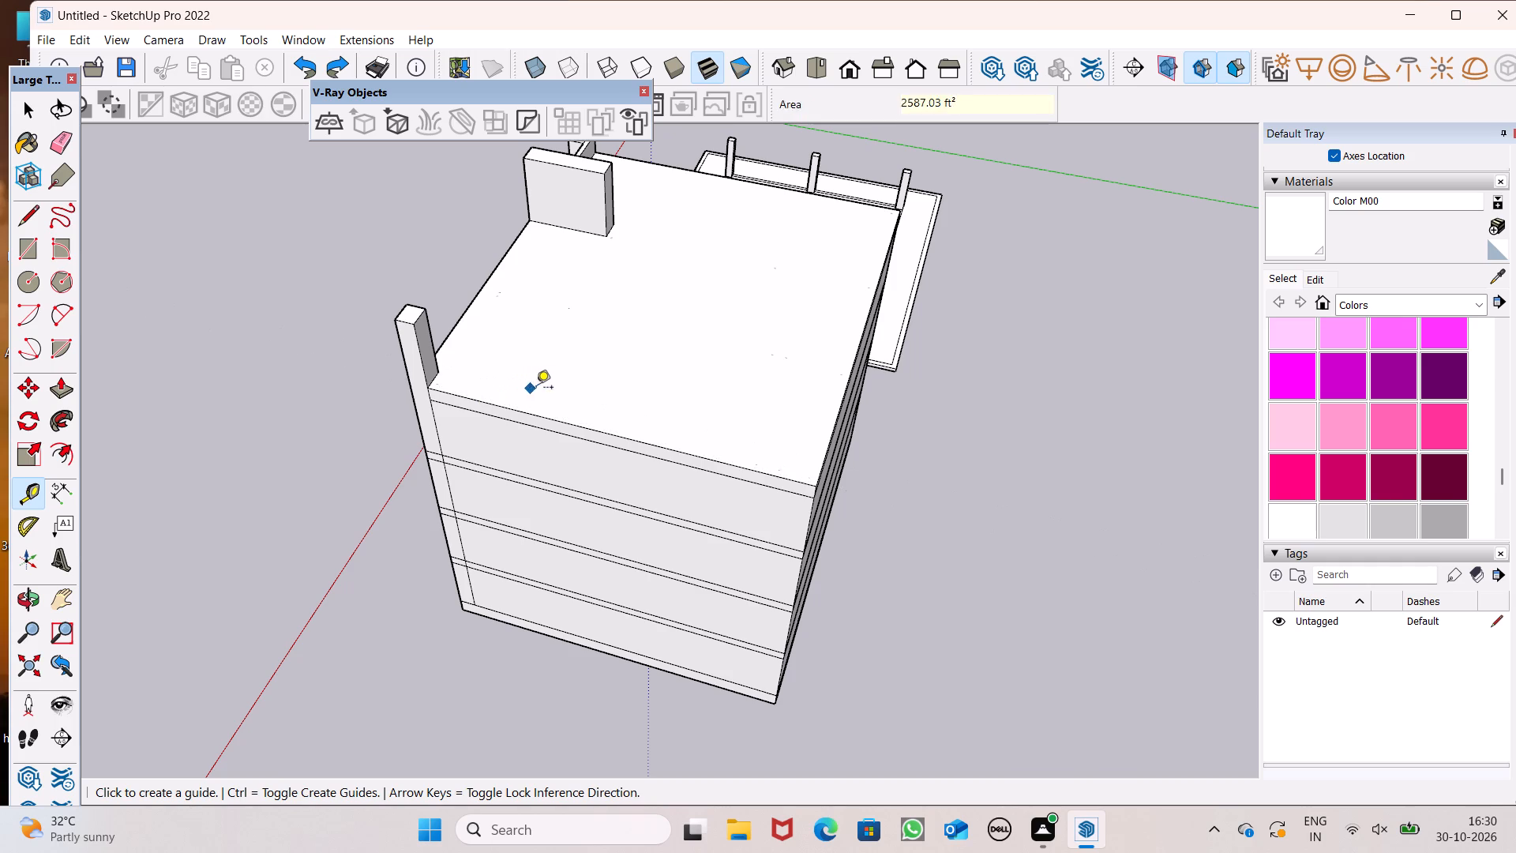
Place a guide 9" inward from the roof edge that runs beside the outer corner column.
{"action": "scroll", "coordinate": [545, 399], "scroll_direction": "down", "scroll_amount": 2}
{"action": "middle_click_drag", "start_coordinate": [570, 467], "coordinate": [595, 543]}
{"action": "scroll", "coordinate": [585, 493], "scroll_direction": "up", "scroll_amount": 6}
{"action": "left_click", "coordinate": [585, 454]}
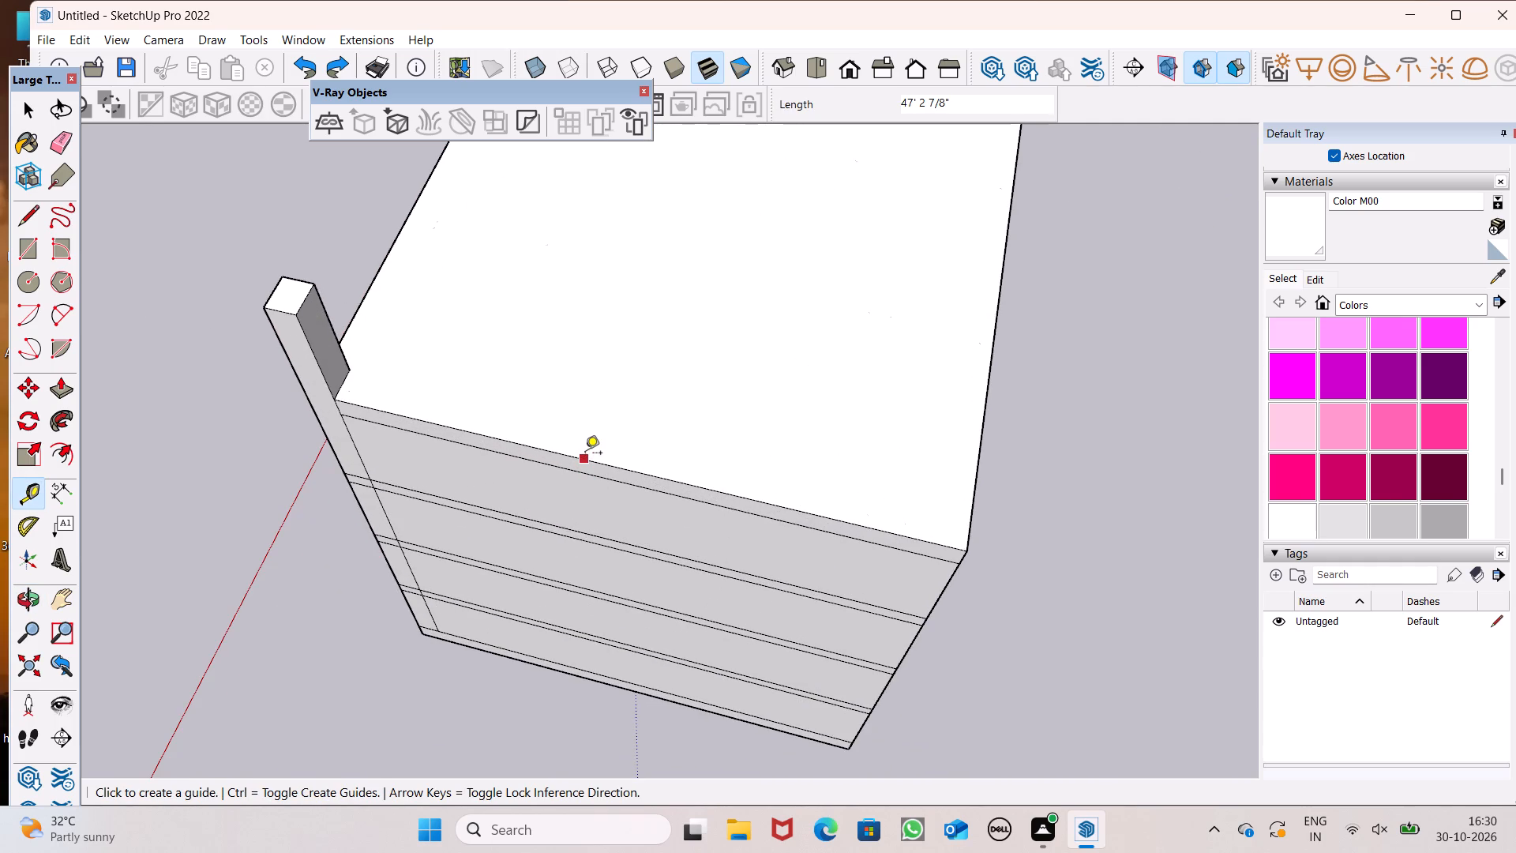
{"action": "key", "text": "1"}
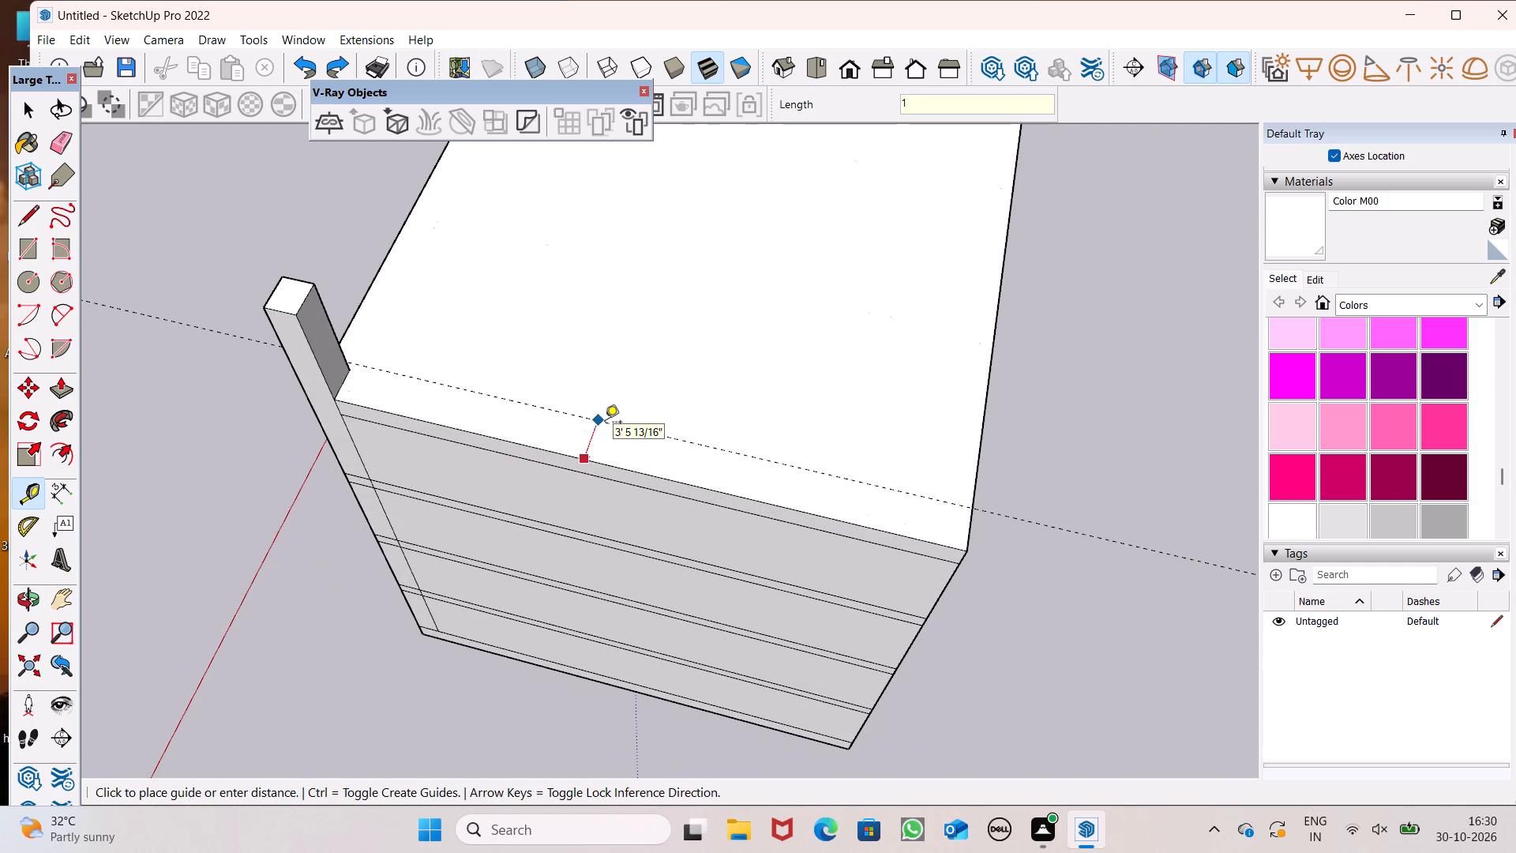
{"action": "key", "text": "BackSpace"}
{"action": "key", "text": "9"}
{"action": "key", "text": "shift+quotedbl"}
{"action": "key", "text": "Return"}
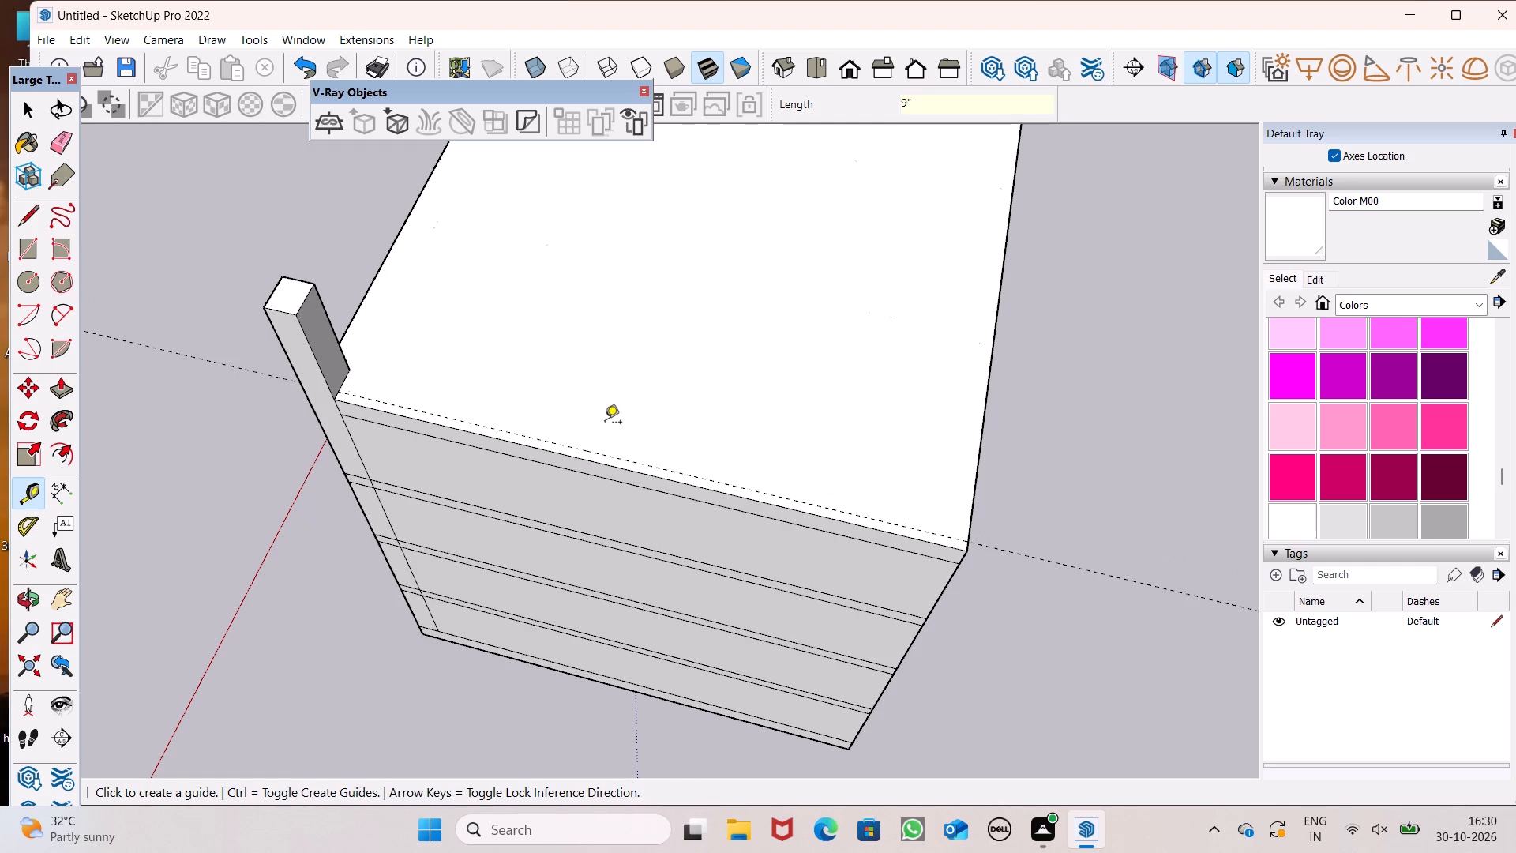
Place a guide 9" inward from the roof edge opposite the raised columns.
{"action": "scroll", "coordinate": [599, 532], "scroll_direction": "down", "scroll_amount": 6}
{"action": "middle_click_drag", "start_coordinate": [692, 611], "coordinate": [256, 643]}
{"action": "scroll", "coordinate": [477, 642], "scroll_direction": "up", "scroll_amount": 6}
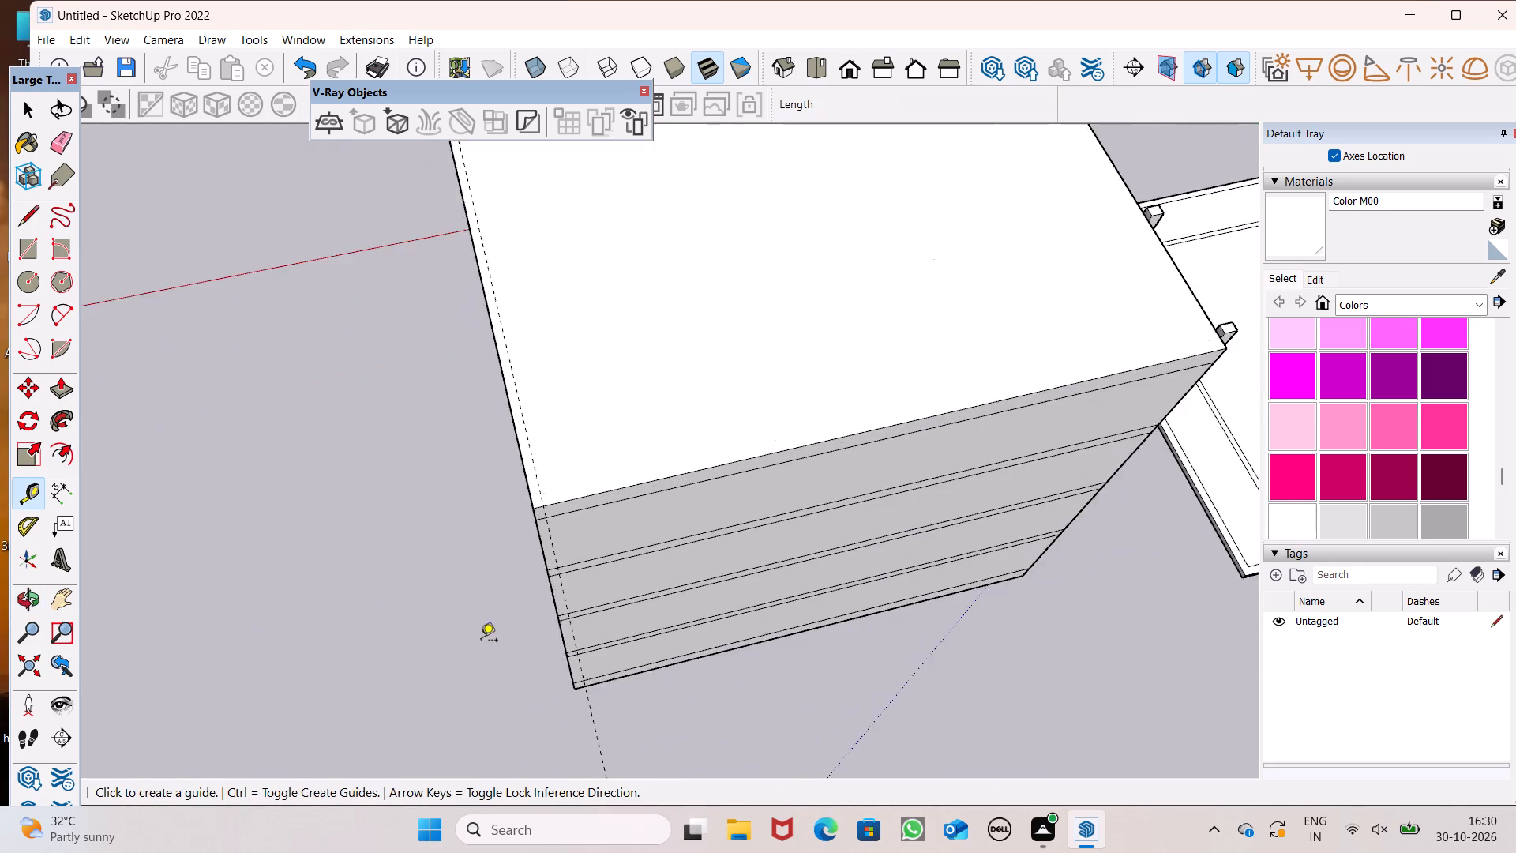
{"action": "scroll", "coordinate": [584, 566], "scroll_direction": "down", "scroll_amount": 6}
{"action": "scroll", "coordinate": [629, 528], "scroll_direction": "up", "scroll_amount": 5}
{"action": "left_click", "coordinate": [630, 516]}
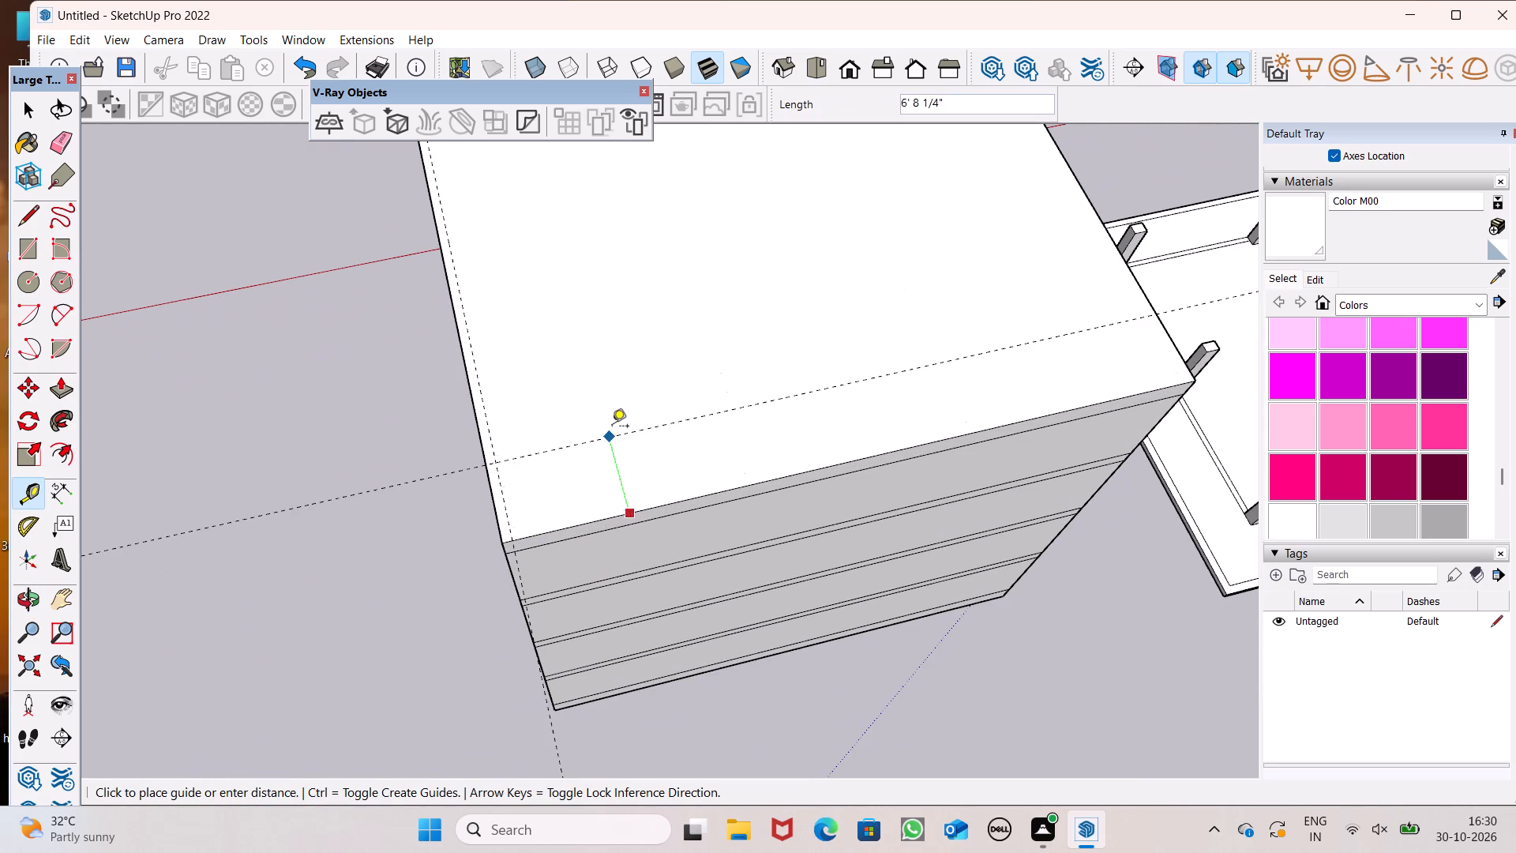
{"action": "type", "text": "9\""}
{"action": "key", "text": "Return"}
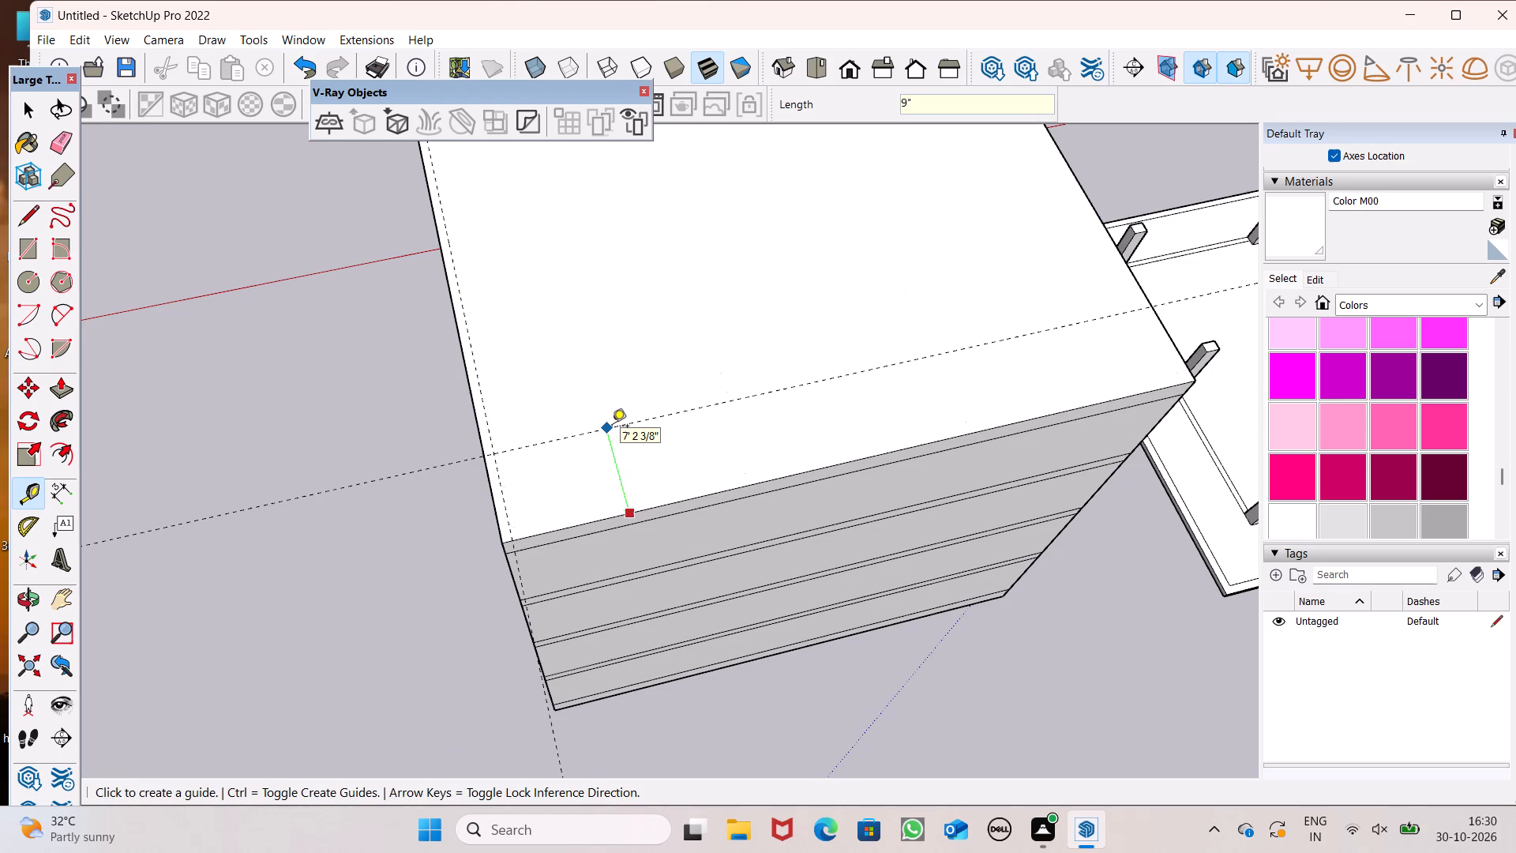
Place a guide 9" inward from the roof edge ending at the low wall's corner column.
{"action": "scroll", "coordinate": [751, 448], "scroll_direction": "down", "scroll_amount": 5}
{"action": "scroll", "coordinate": [812, 330], "scroll_direction": "down", "scroll_amount": 1}
{"action": "middle_click_drag", "start_coordinate": [832, 344], "coordinate": [543, 351]}
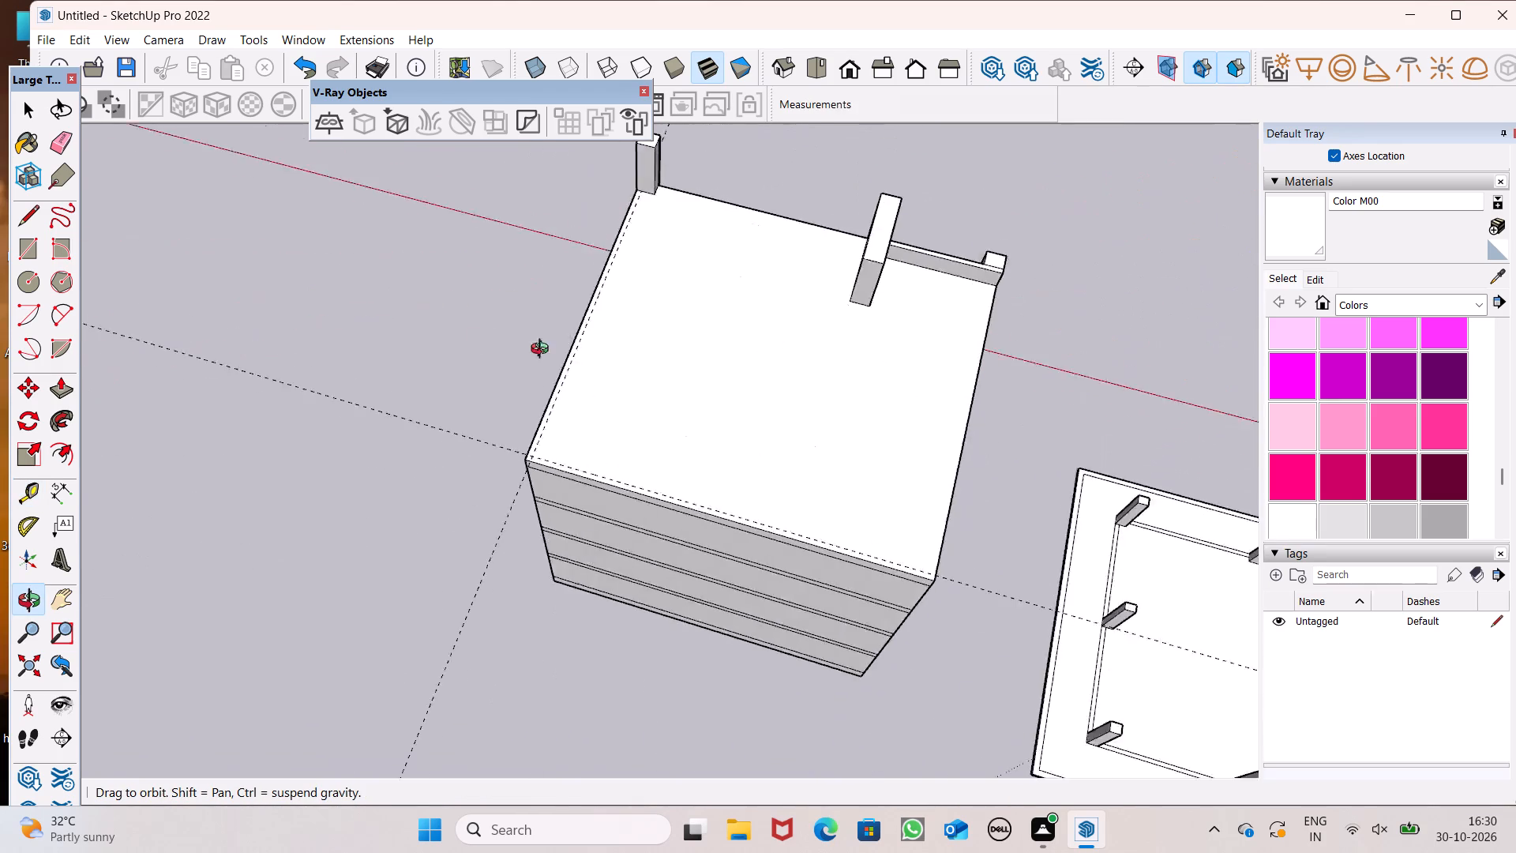
{"action": "middle_click_drag", "start_coordinate": [543, 351], "coordinate": [283, 309]}
{"action": "scroll", "coordinate": [710, 550], "scroll_direction": "up", "scroll_amount": 4}
{"action": "left_click", "coordinate": [749, 624]}
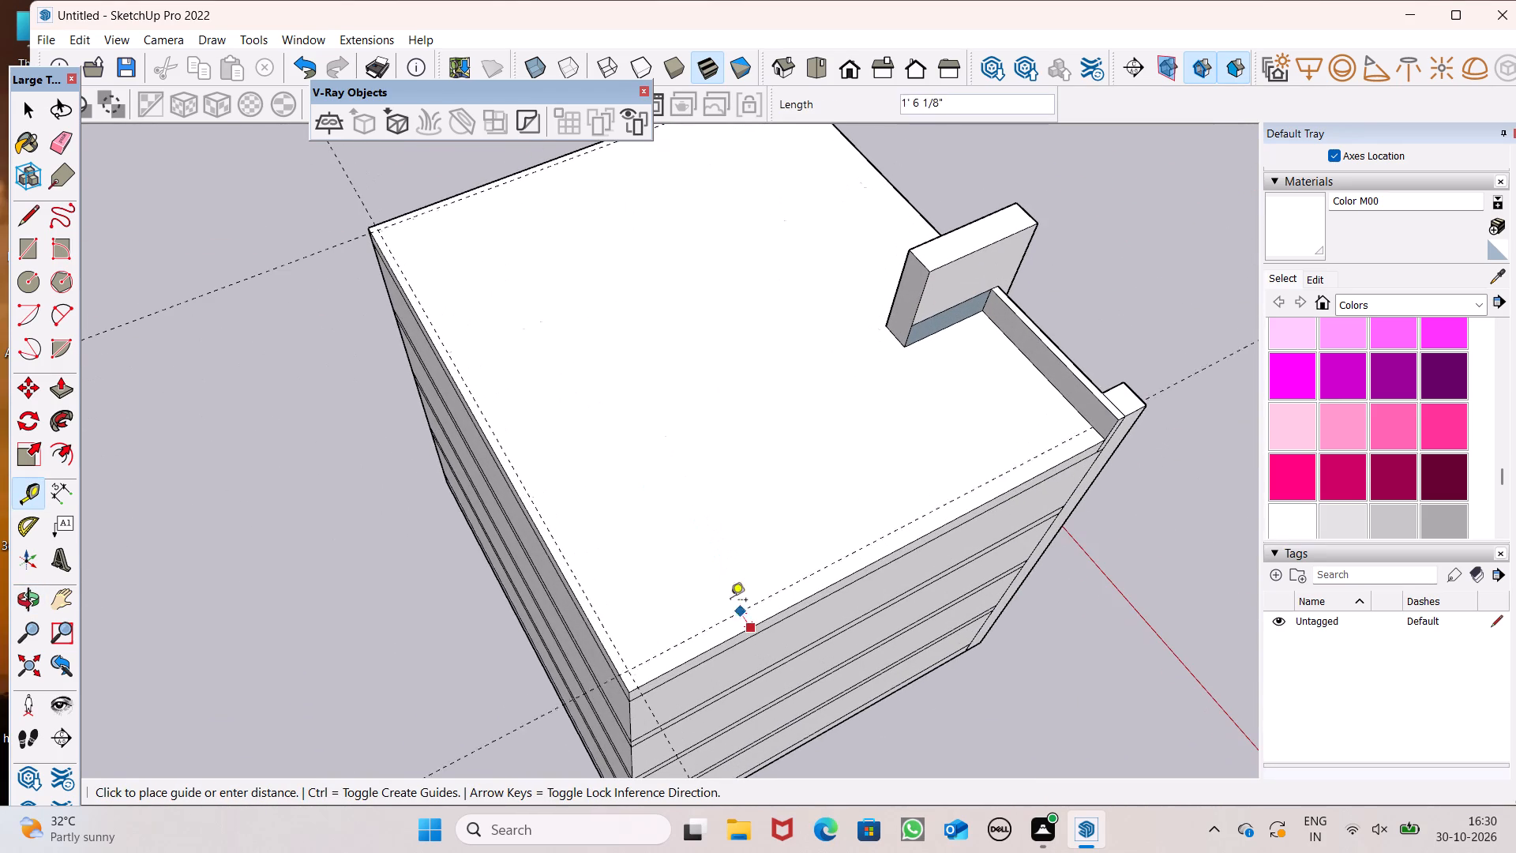
{"action": "key", "text": "9"}
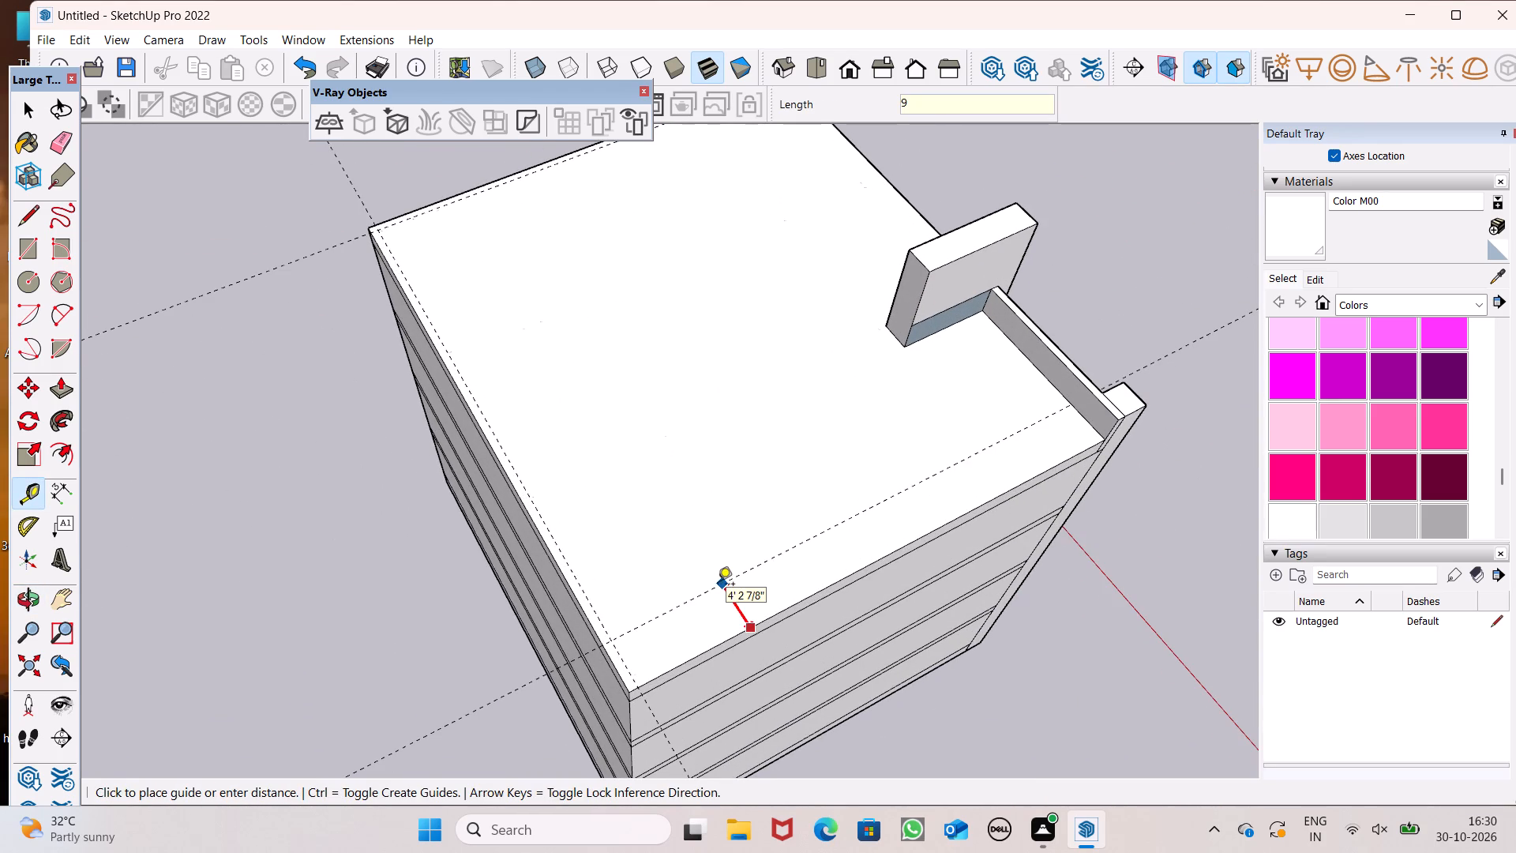
{"action": "key", "text": "shift+quotedbl"}
{"action": "key", "text": "Return"}
{"action": "key", "text": "space"}
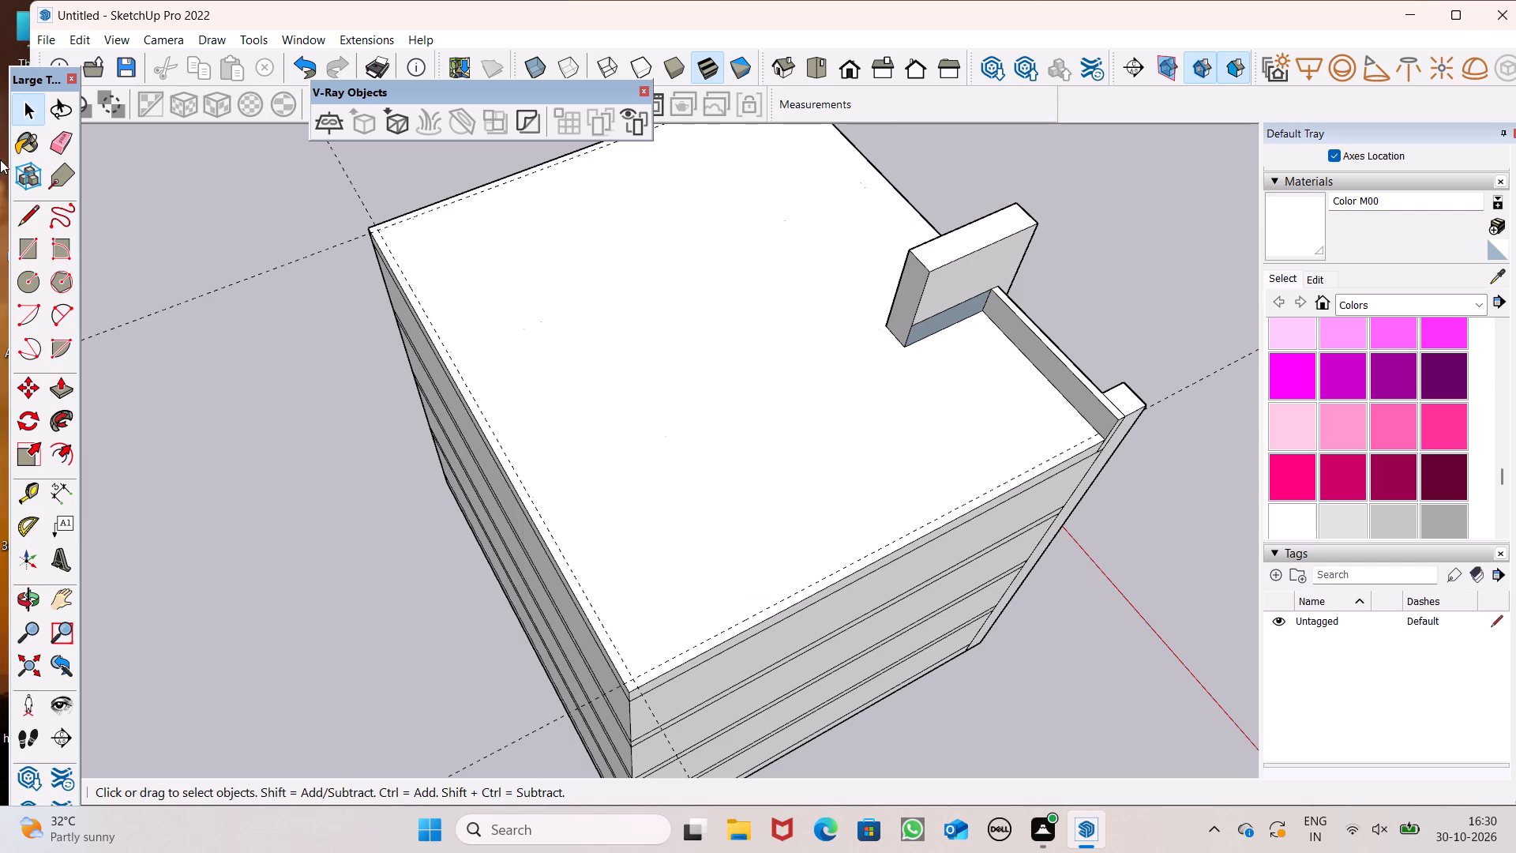
Draw a line about 46' long along the guide from the outer corner column to the guide intersection at the roof corner.
{"action": "left_click", "coordinate": [32, 228]}
{"action": "scroll", "coordinate": [287, 258], "scroll_direction": "down", "scroll_amount": 4}
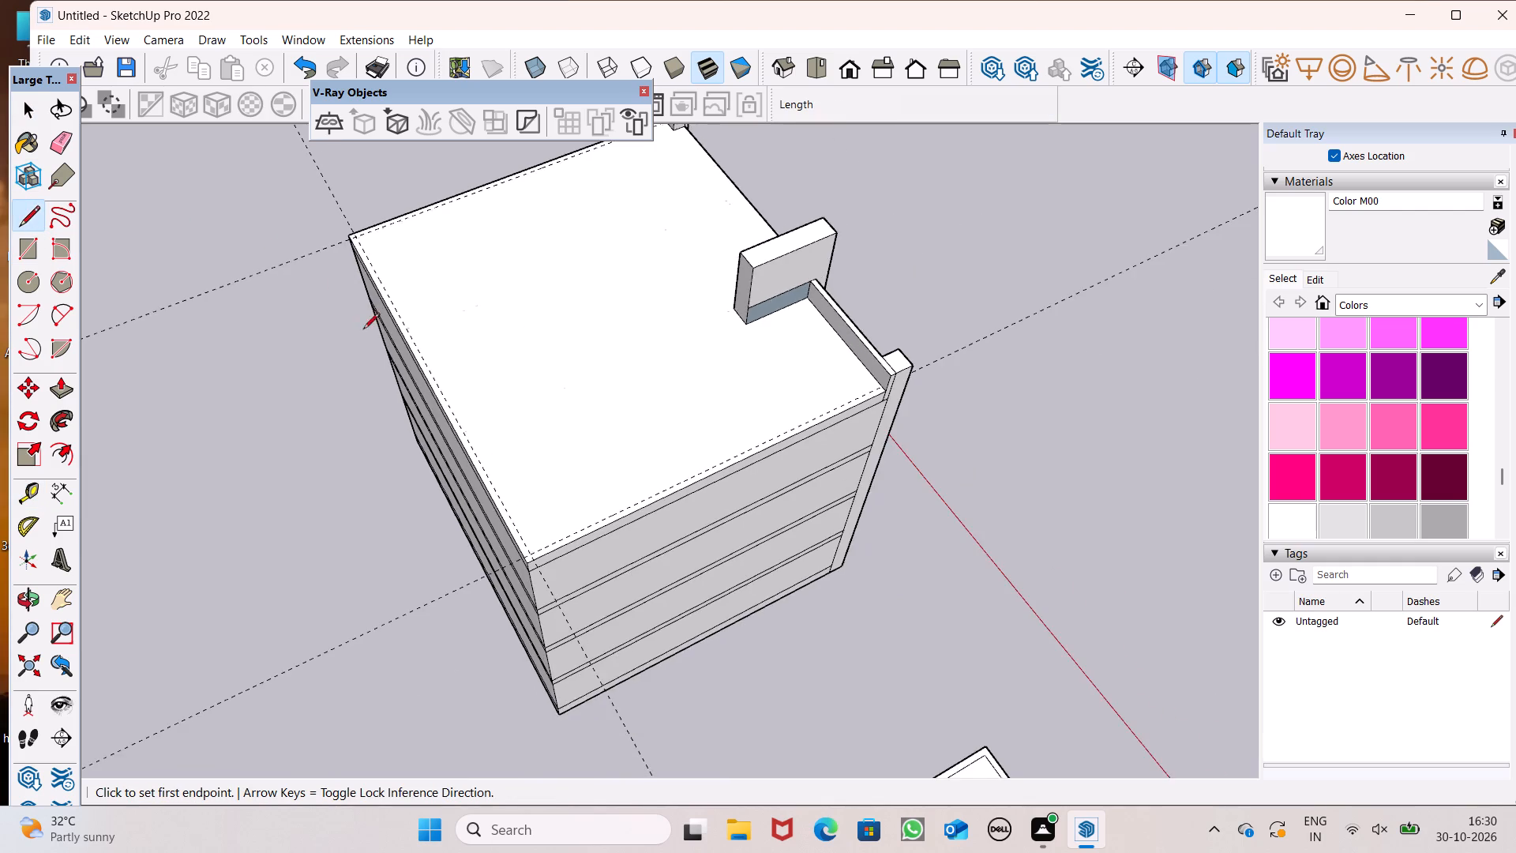
{"action": "middle_click_drag", "start_coordinate": [373, 332], "coordinate": [1131, 347]}
{"action": "middle_click_drag", "start_coordinate": [595, 398], "coordinate": [1041, 351]}
{"action": "scroll", "coordinate": [741, 619], "scroll_direction": "up", "scroll_amount": 7}
{"action": "scroll", "coordinate": [494, 446], "scroll_direction": "down", "scroll_amount": 5}
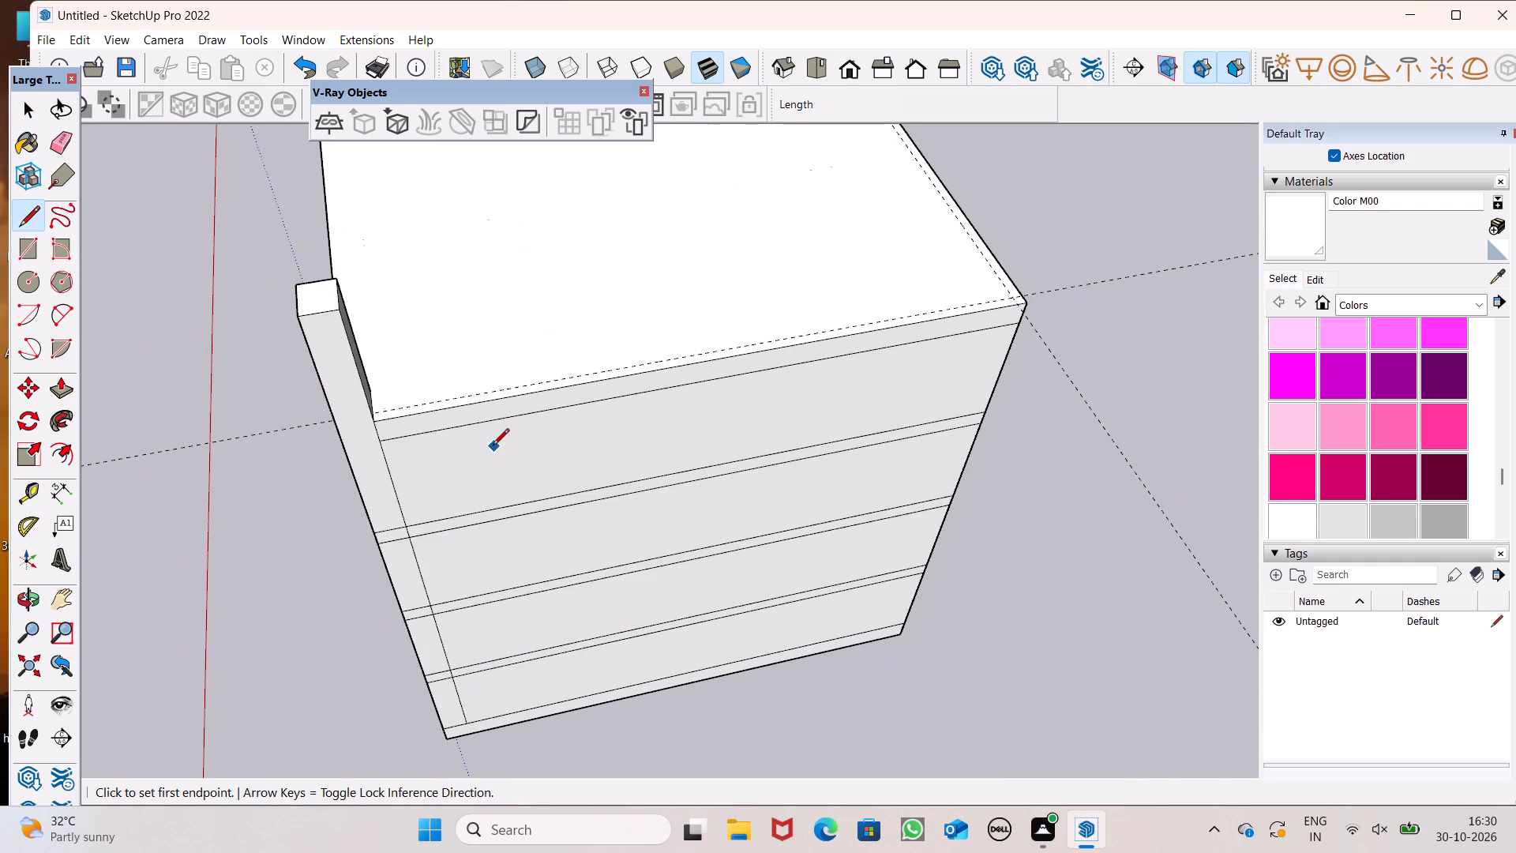
{"action": "scroll", "coordinate": [510, 355], "scroll_direction": "down", "scroll_amount": 1}
{"action": "middle_click_drag", "start_coordinate": [493, 381], "coordinate": [475, 535]}
{"action": "scroll", "coordinate": [420, 531], "scroll_direction": "up", "scroll_amount": 6}
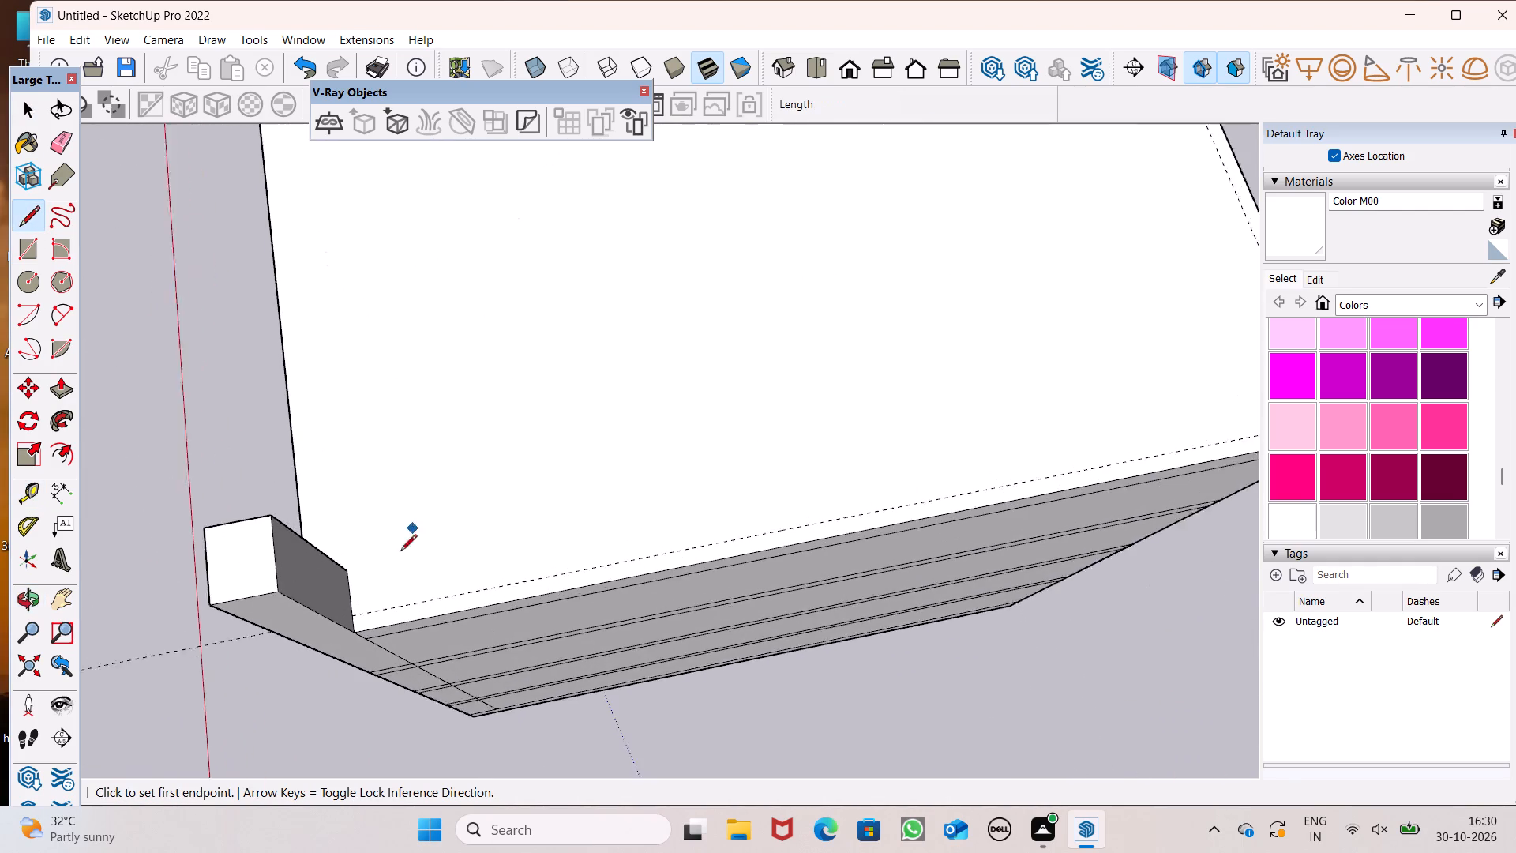
{"action": "scroll", "coordinate": [352, 624], "scroll_direction": "up", "scroll_amount": 6}
{"action": "left_click", "coordinate": [344, 628]}
{"action": "scroll", "coordinate": [317, 612], "scroll_direction": "down", "scroll_amount": 7}
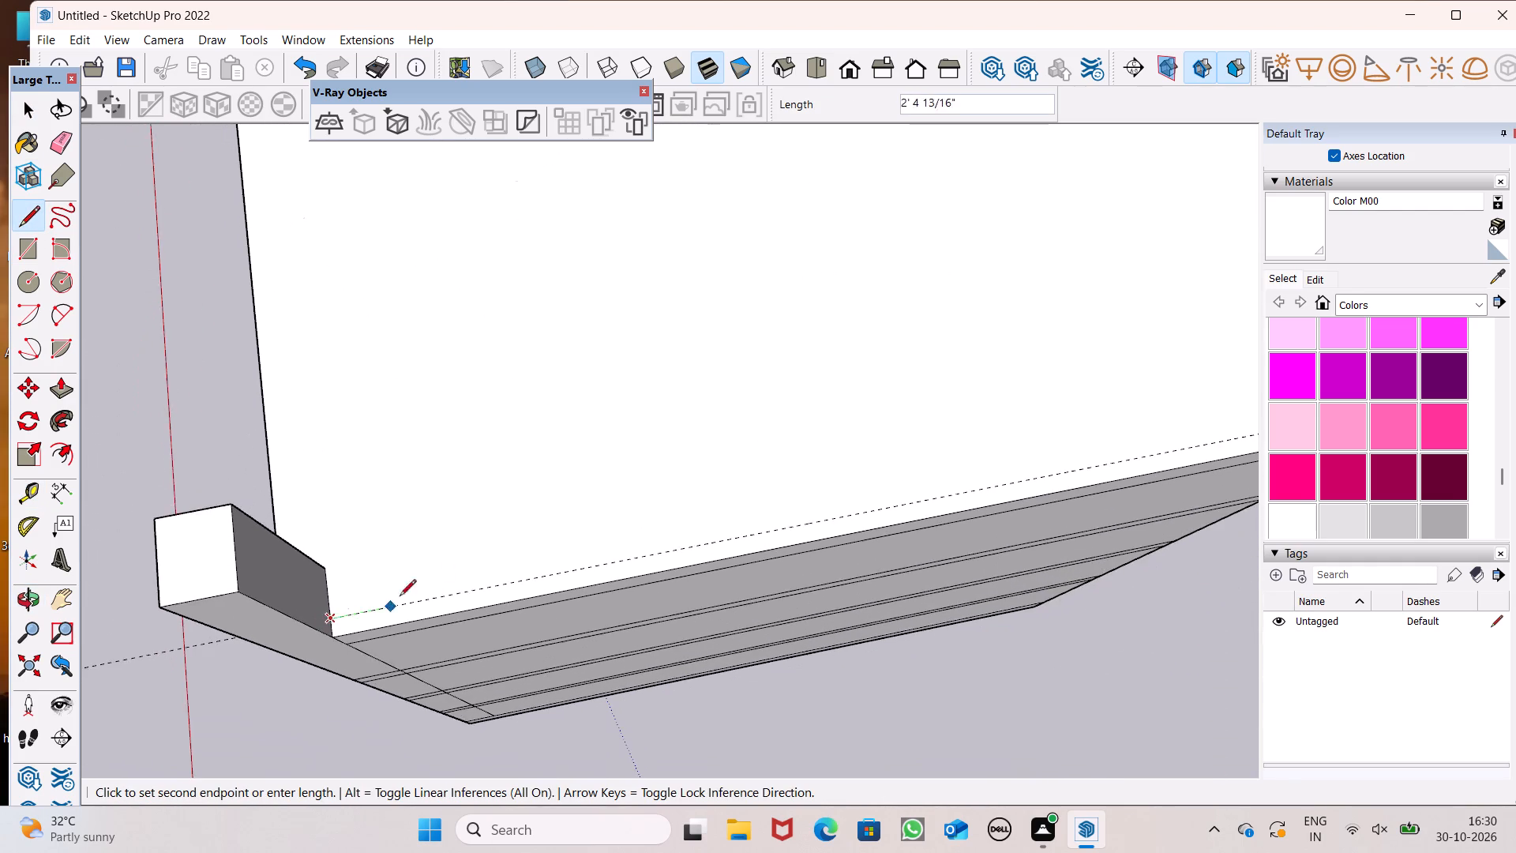
{"action": "scroll", "coordinate": [433, 582], "scroll_direction": "down", "scroll_amount": 7}
{"action": "scroll", "coordinate": [1028, 464], "scroll_direction": "up", "scroll_amount": 6}
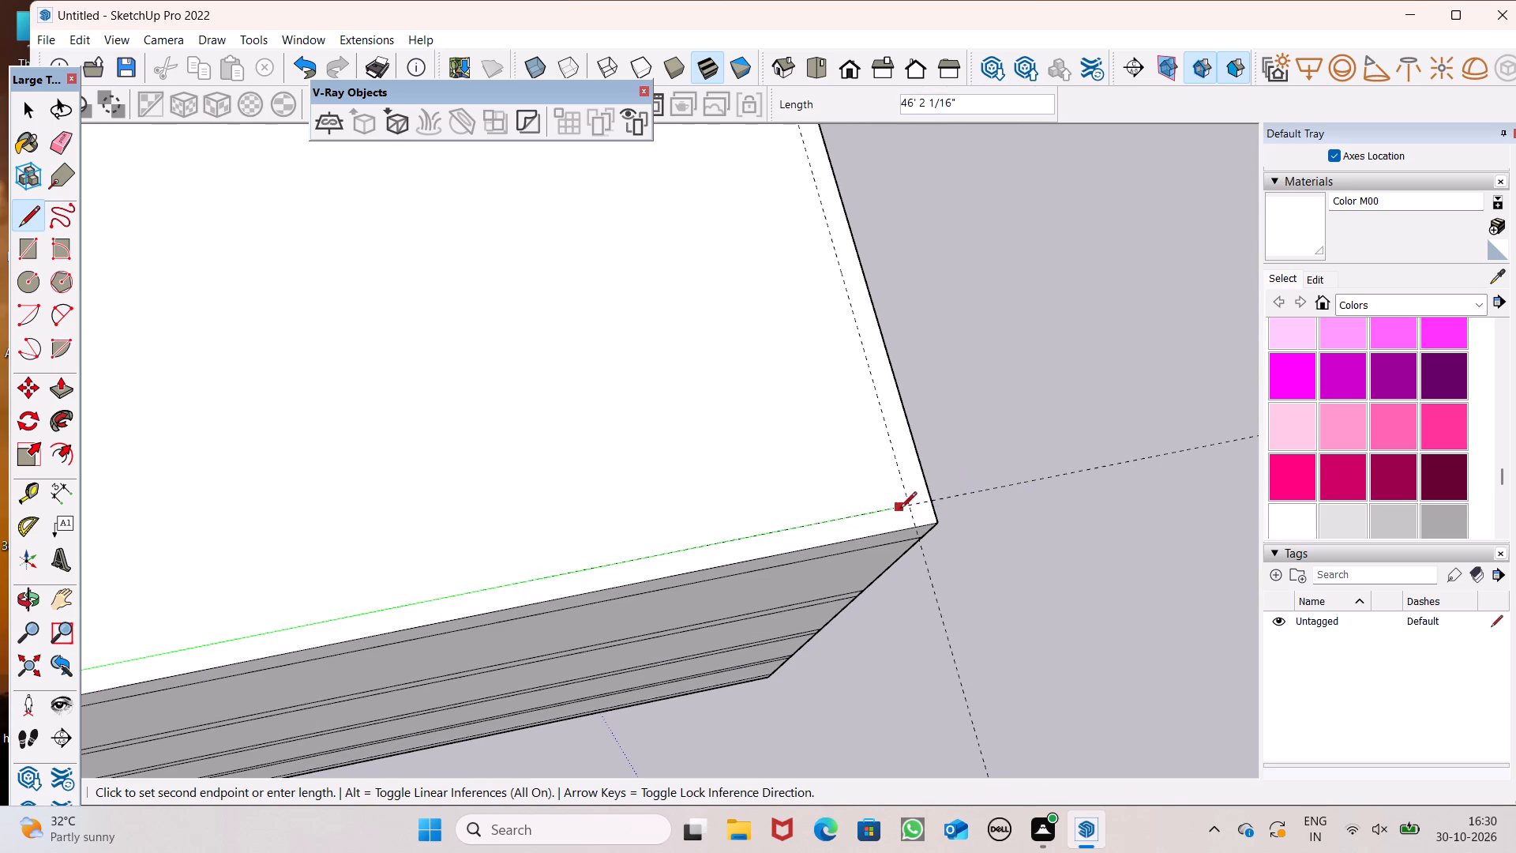
{"action": "left_click", "coordinate": [907, 505]}
Draw a line along the guide opposite the raised columns, joining the two guide intersections on the roof.
{"action": "scroll", "coordinate": [836, 417], "scroll_direction": "down", "scroll_amount": 5}
{"action": "middle_click_drag", "start_coordinate": [859, 429], "coordinate": [633, 633]}
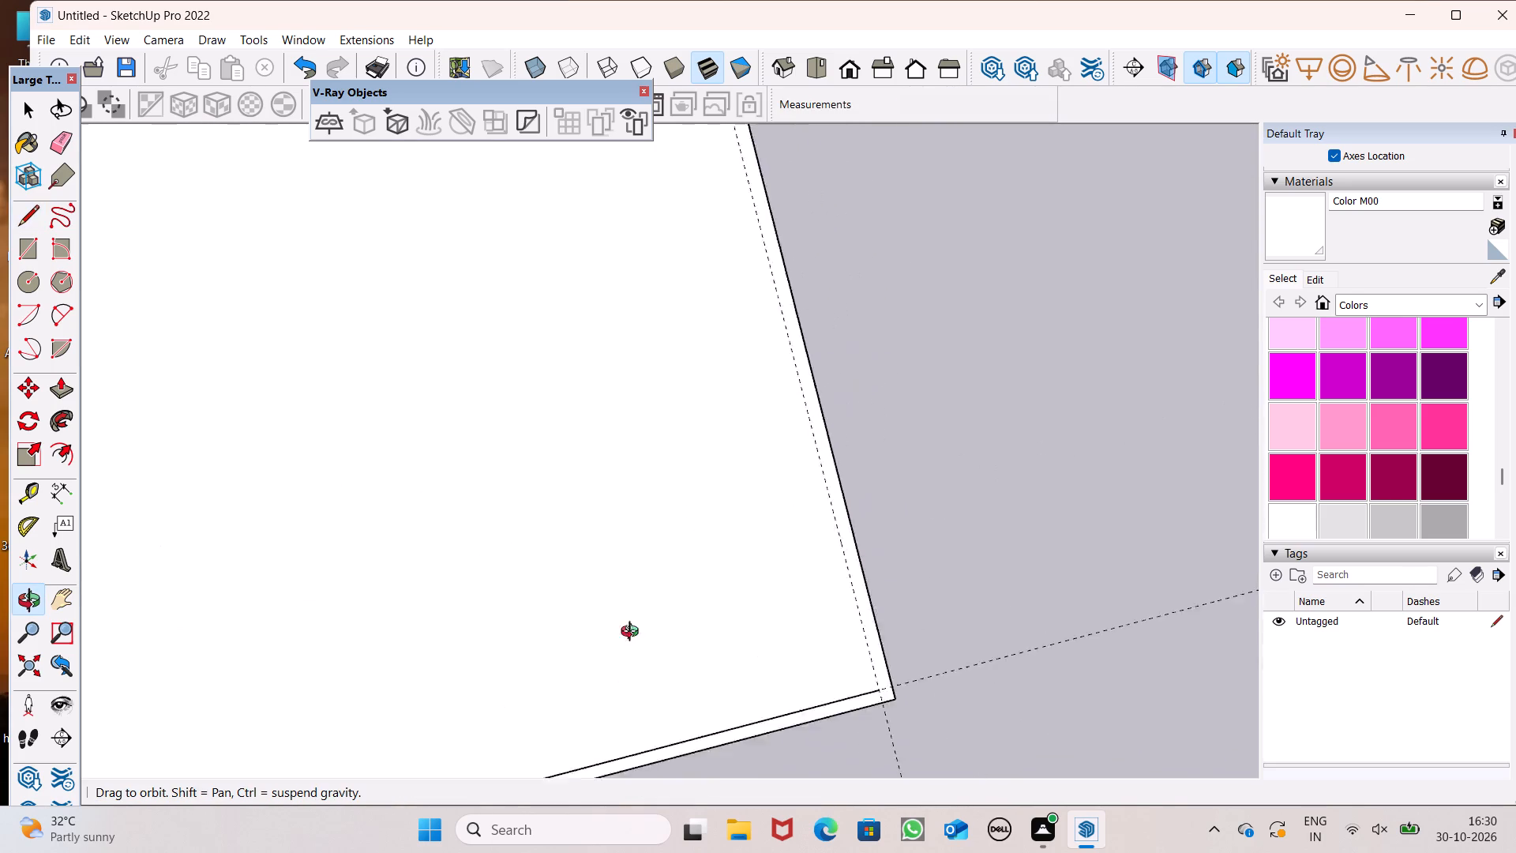
{"action": "middle_click_drag", "start_coordinate": [633, 633], "coordinate": [324, 615]}
{"action": "scroll", "coordinate": [324, 621], "scroll_direction": "up", "scroll_amount": 1}
{"action": "scroll", "coordinate": [617, 423], "scroll_direction": "down", "scroll_amount": 7}
{"action": "scroll", "coordinate": [721, 412], "scroll_direction": "down", "scroll_amount": 5}
{"action": "scroll", "coordinate": [592, 297], "scroll_direction": "up", "scroll_amount": 3}
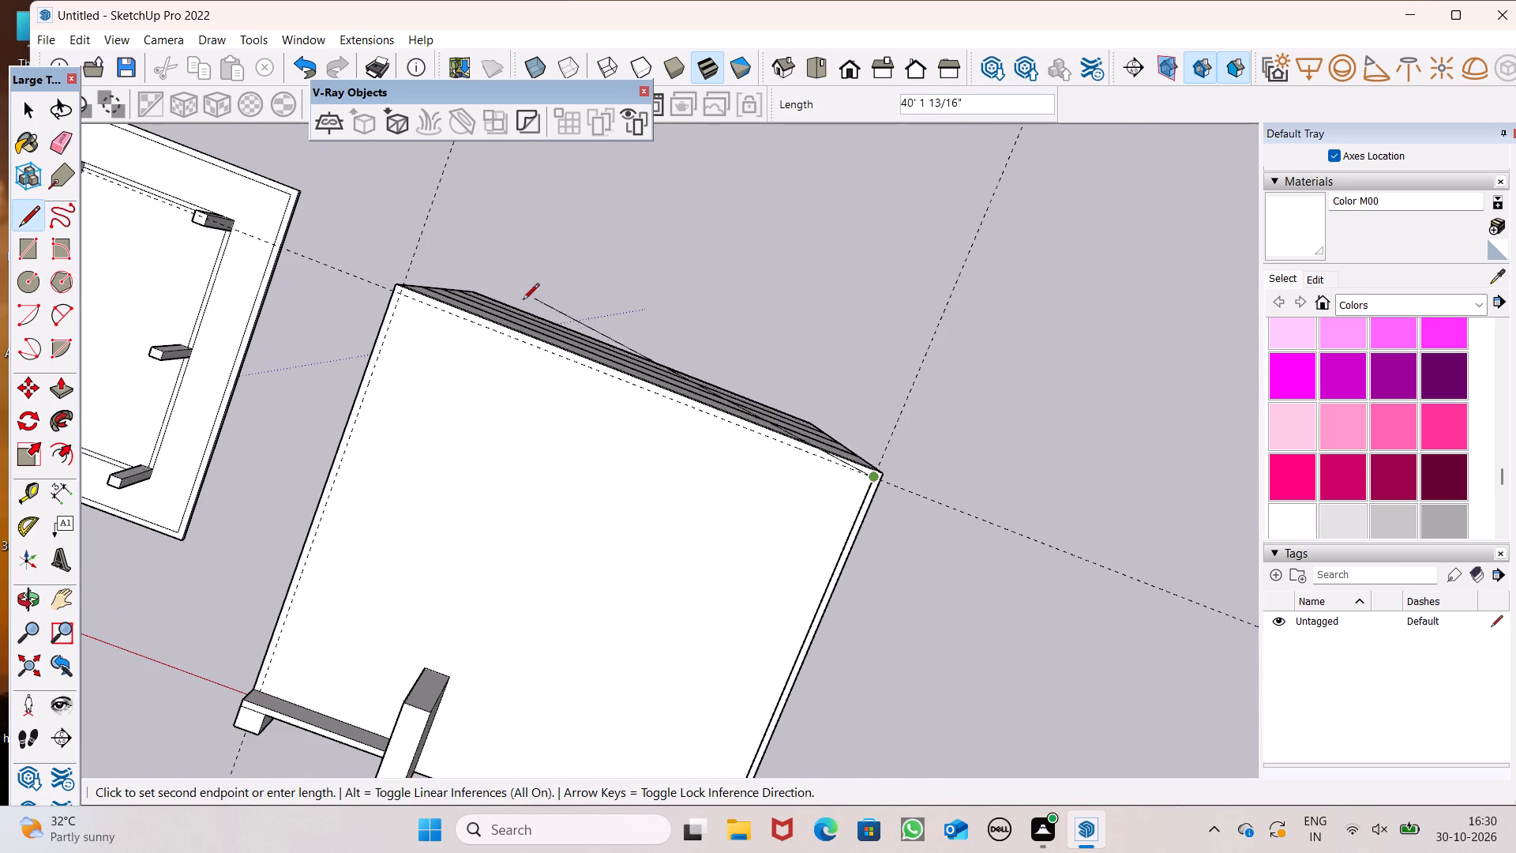
{"action": "scroll", "coordinate": [419, 310], "scroll_direction": "up", "scroll_amount": 3}
{"action": "scroll", "coordinate": [415, 285], "scroll_direction": "down", "scroll_amount": 1}
{"action": "scroll", "coordinate": [415, 285], "scroll_direction": "up", "scroll_amount": 7}
{"action": "left_click", "coordinate": [392, 292]}
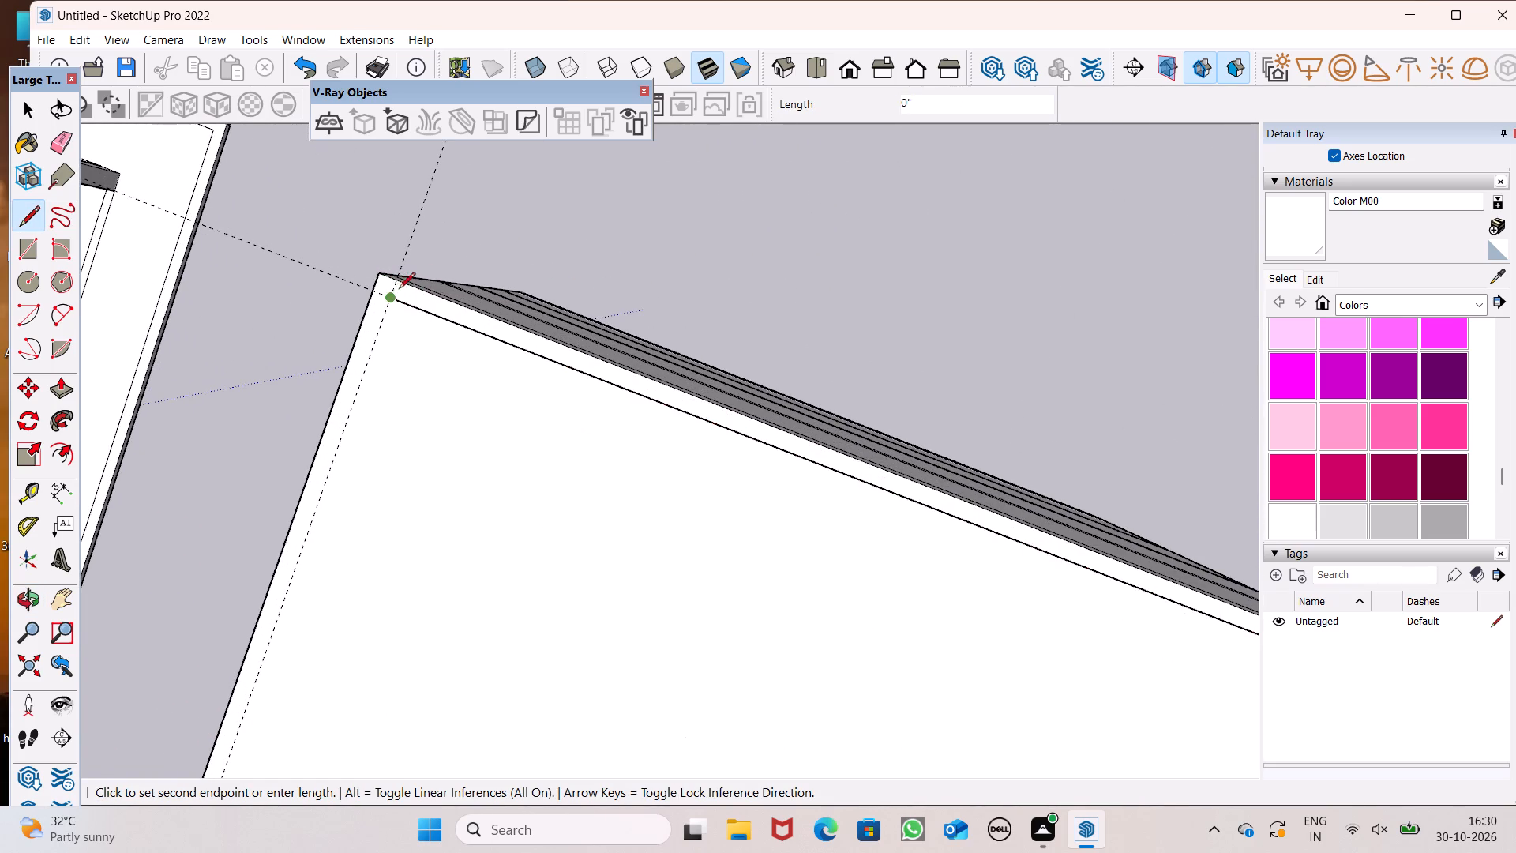
Draw a line along the remaining guide from the far roof corner intersection to the base of the low wall.
{"action": "scroll", "coordinate": [400, 289], "scroll_direction": "down", "scroll_amount": 7}
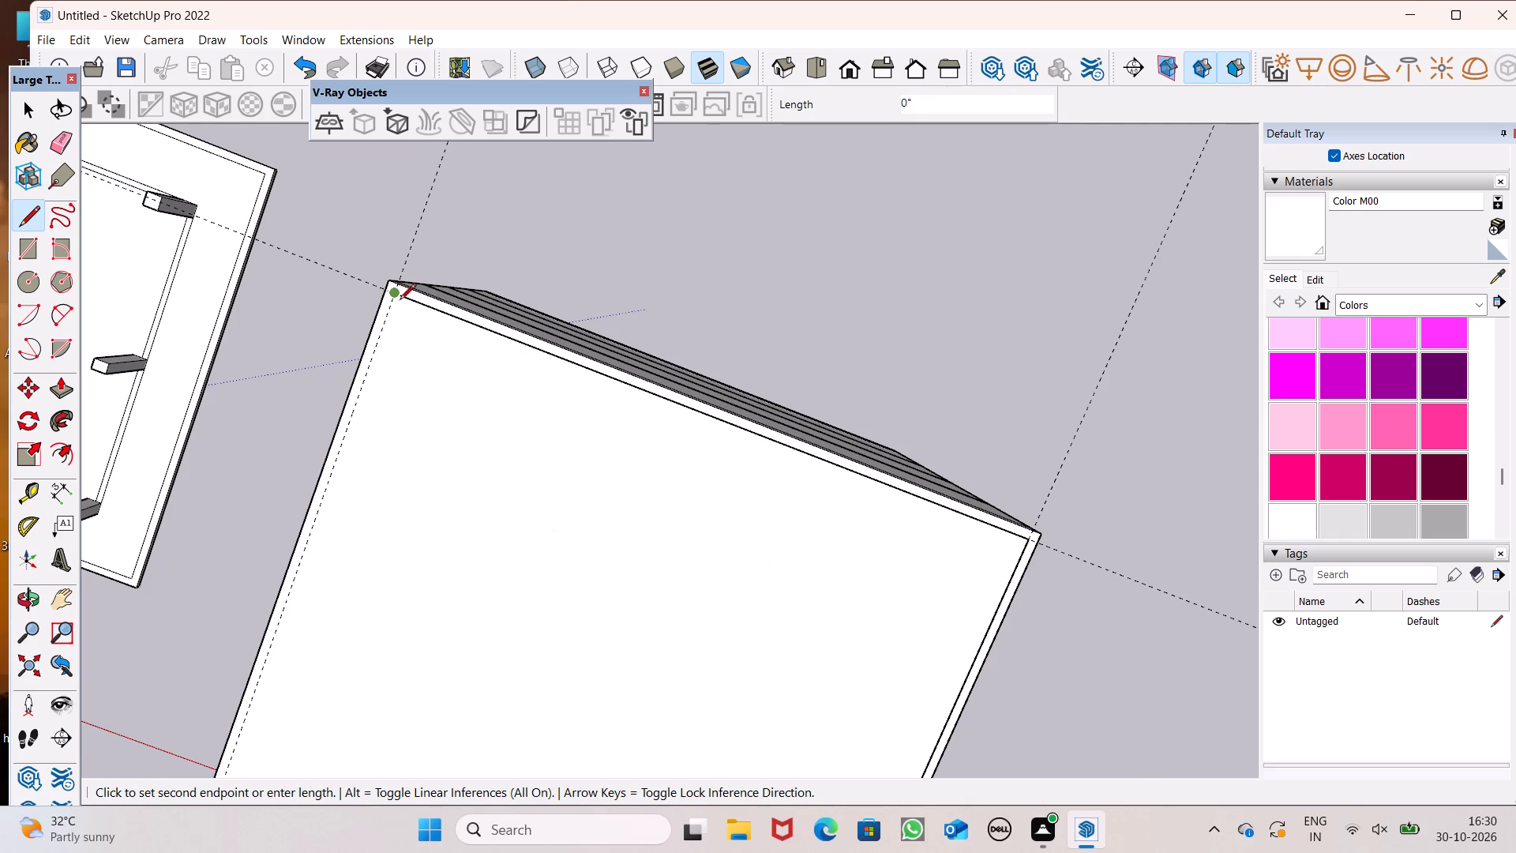
{"action": "left_click", "coordinate": [388, 295]}
{"action": "scroll", "coordinate": [535, 260], "scroll_direction": "down", "scroll_amount": 8}
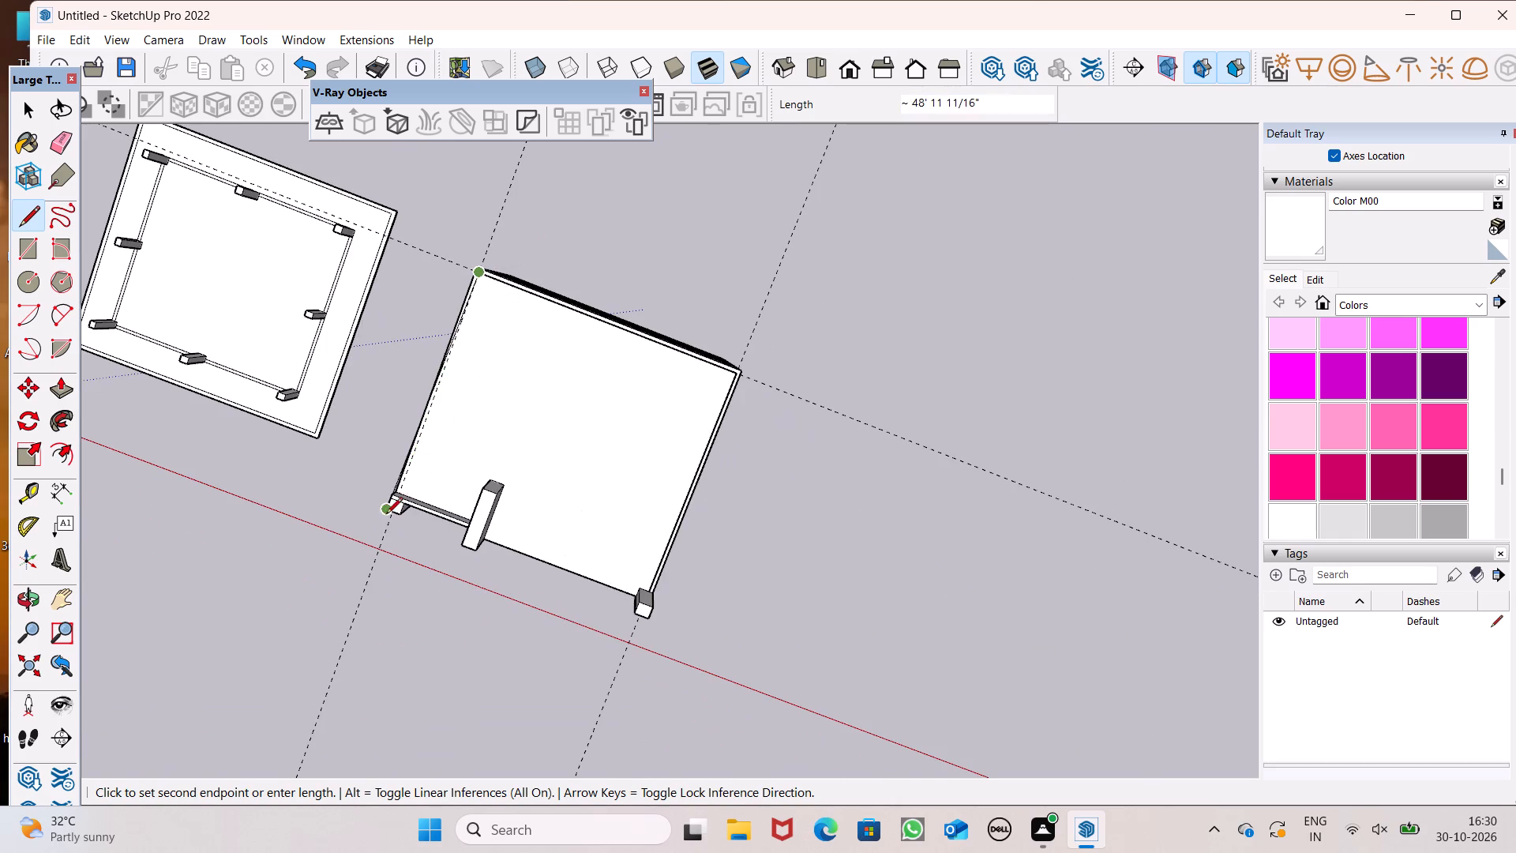
{"action": "scroll", "coordinate": [403, 516], "scroll_direction": "up", "scroll_amount": 6}
{"action": "middle_click_drag", "start_coordinate": [390, 527], "coordinate": [439, 377]}
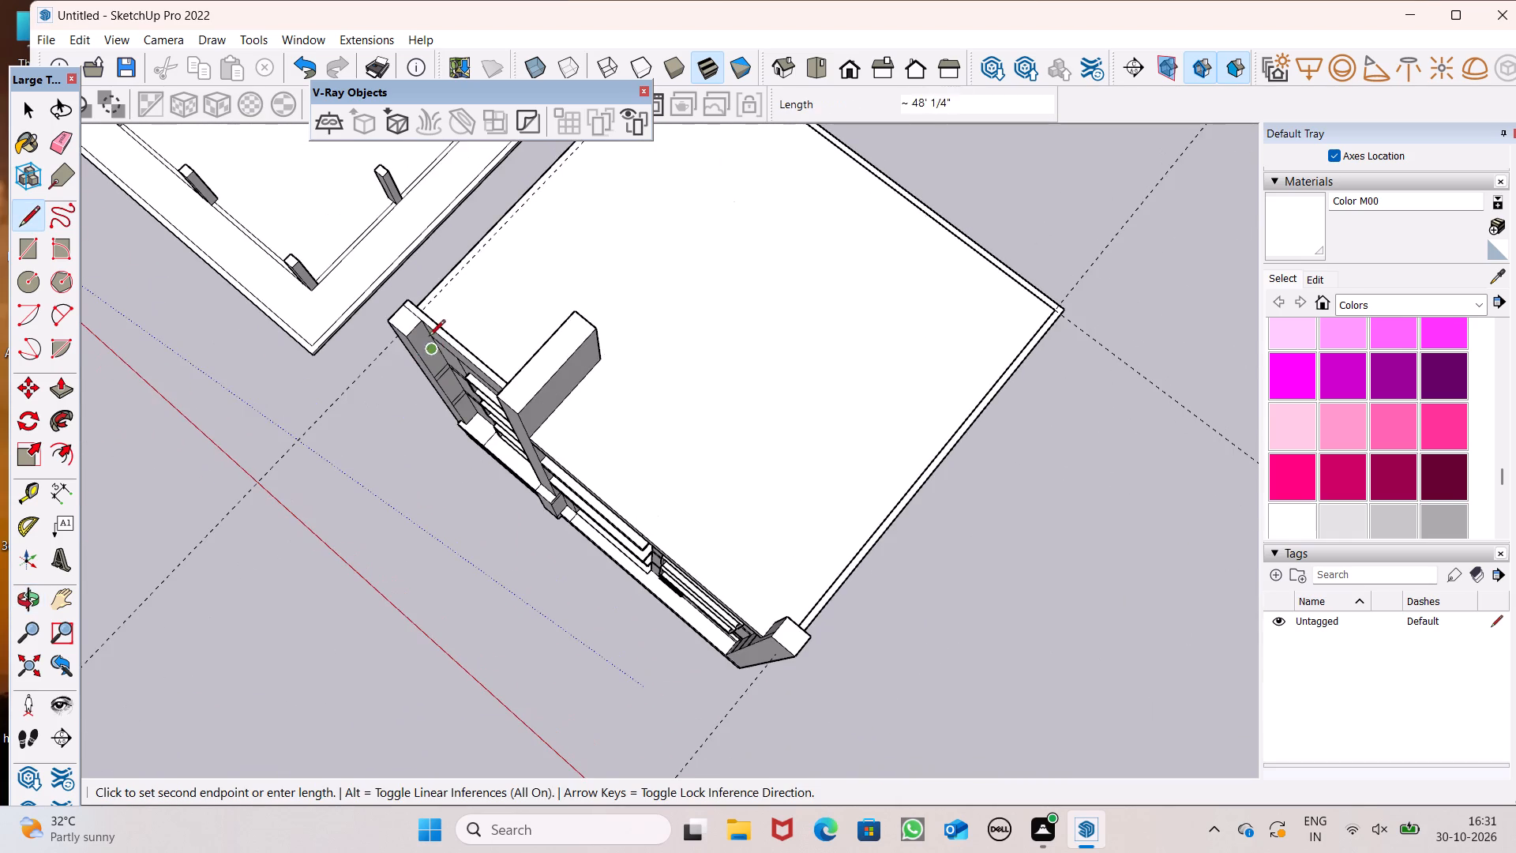
{"action": "middle_click_drag", "start_coordinate": [432, 329], "coordinate": [416, 476]}
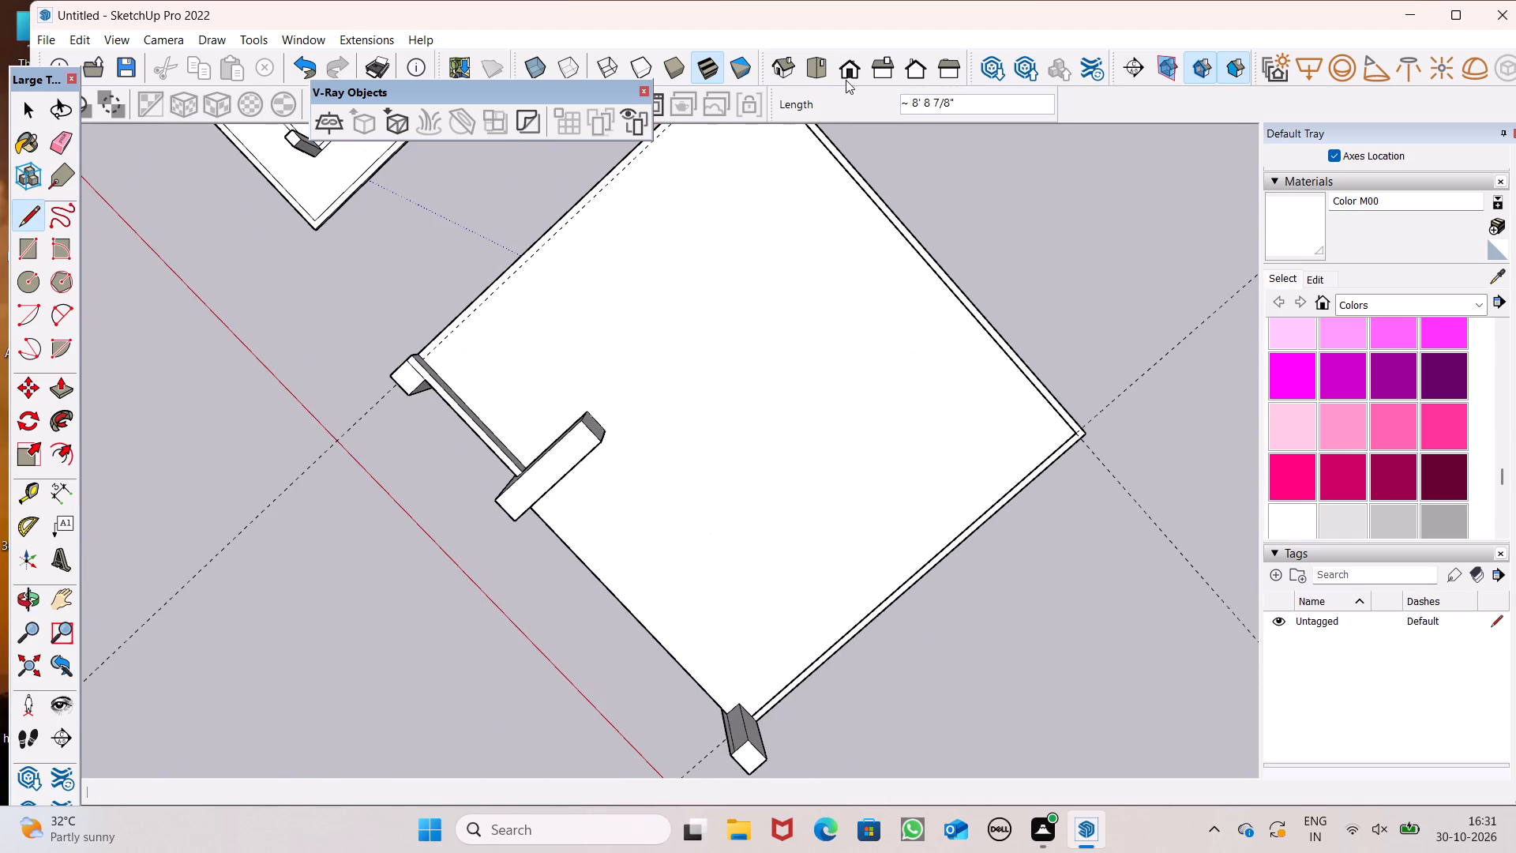
{"action": "left_click", "coordinate": [846, 77]}
{"action": "scroll", "coordinate": [508, 377], "scroll_direction": "up", "scroll_amount": 1}
{"action": "middle_click_drag", "start_coordinate": [508, 377], "coordinate": [1078, 758]}
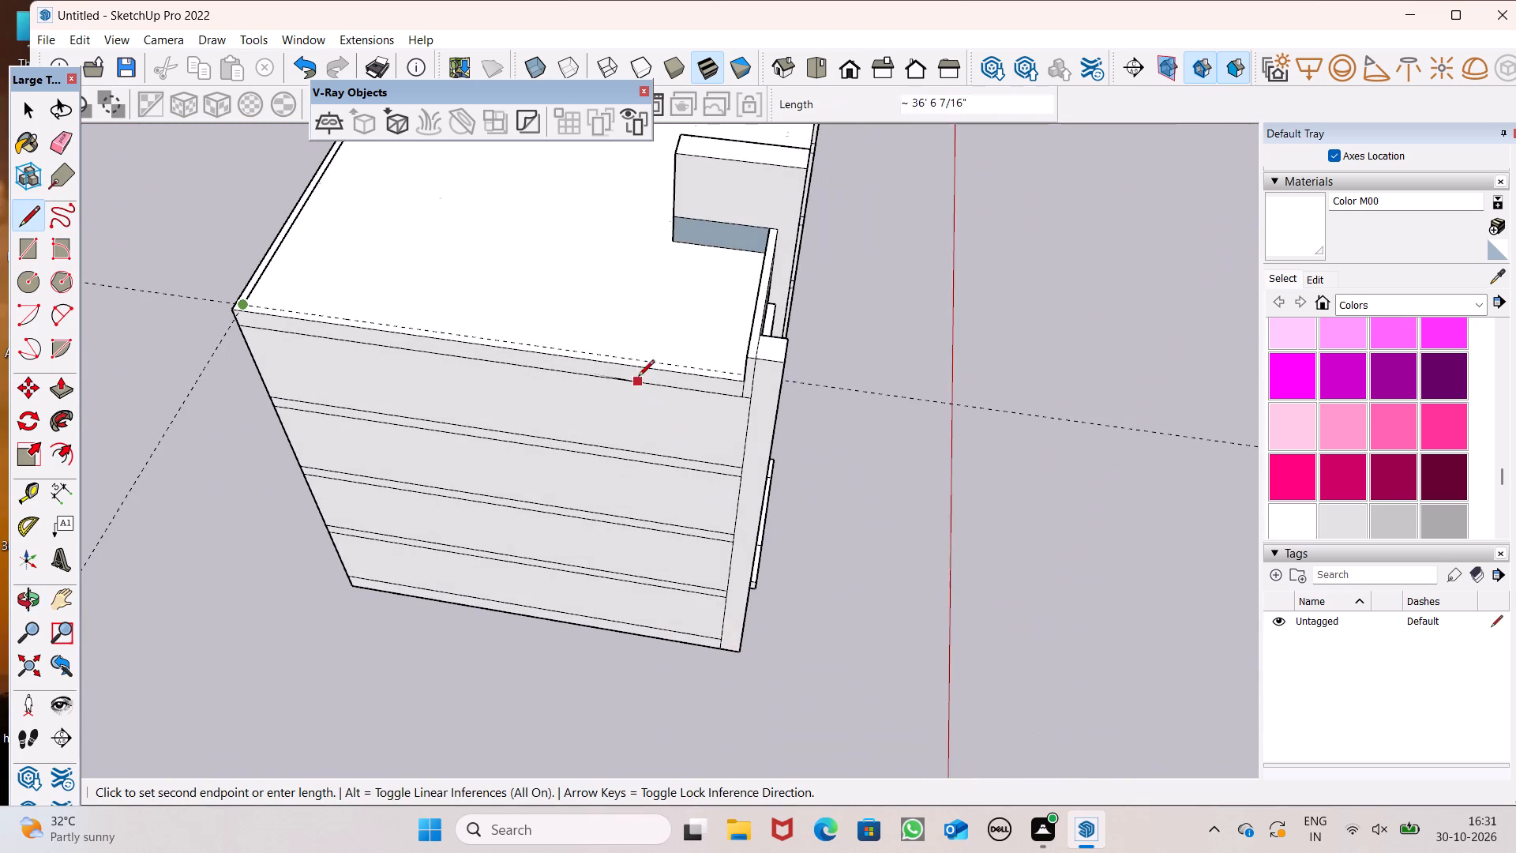
{"action": "scroll", "coordinate": [669, 344], "scroll_direction": "up", "scroll_amount": 4}
{"action": "middle_click_drag", "start_coordinate": [685, 366], "coordinate": [815, 467]}
{"action": "scroll", "coordinate": [839, 475], "scroll_direction": "up", "scroll_amount": 6}
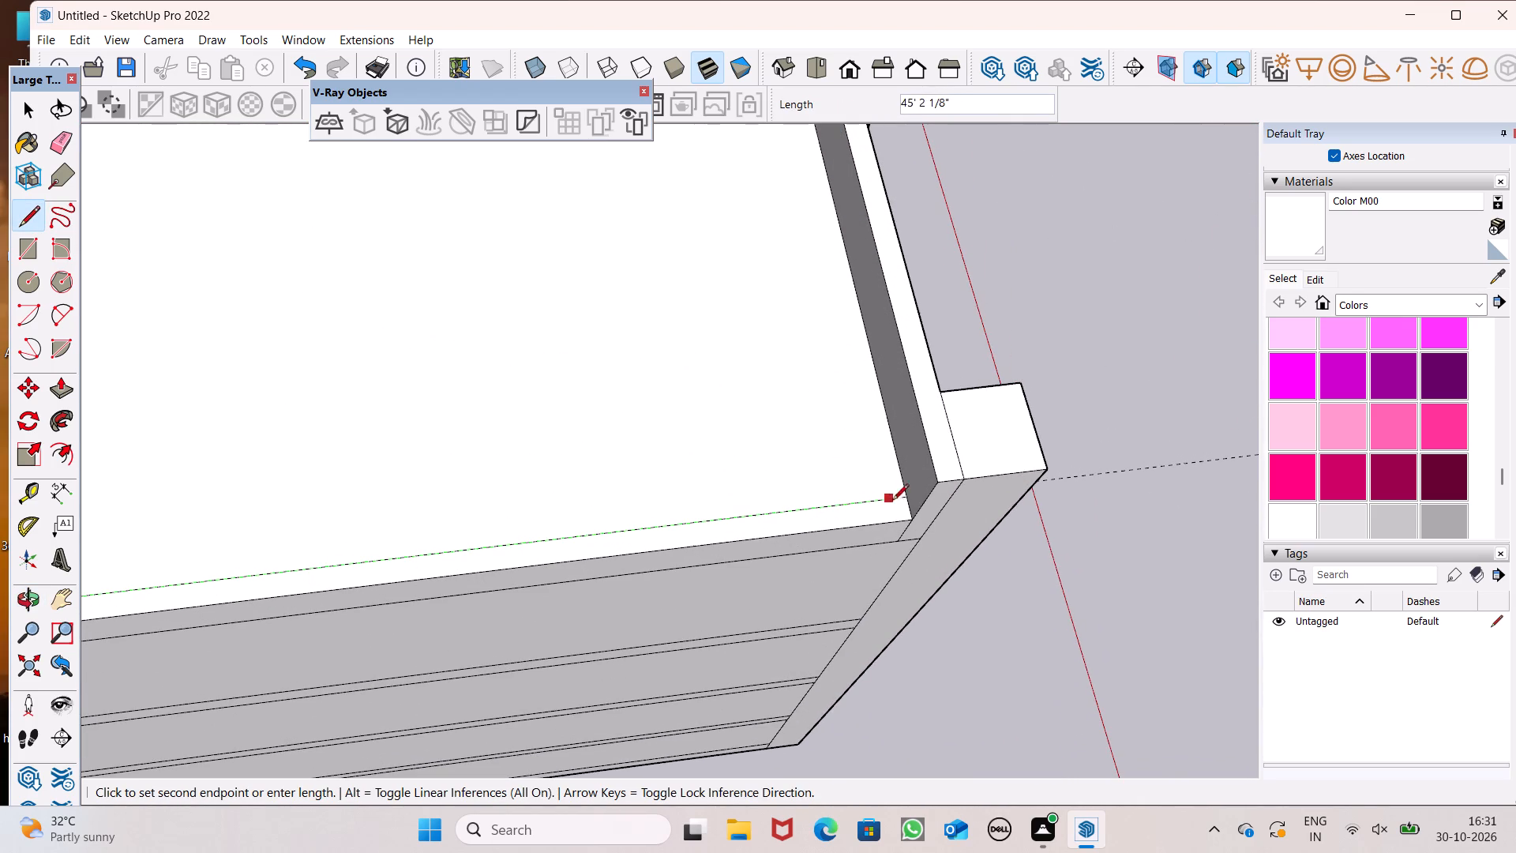
{"action": "scroll", "coordinate": [902, 511], "scroll_direction": "up", "scroll_amount": 12}
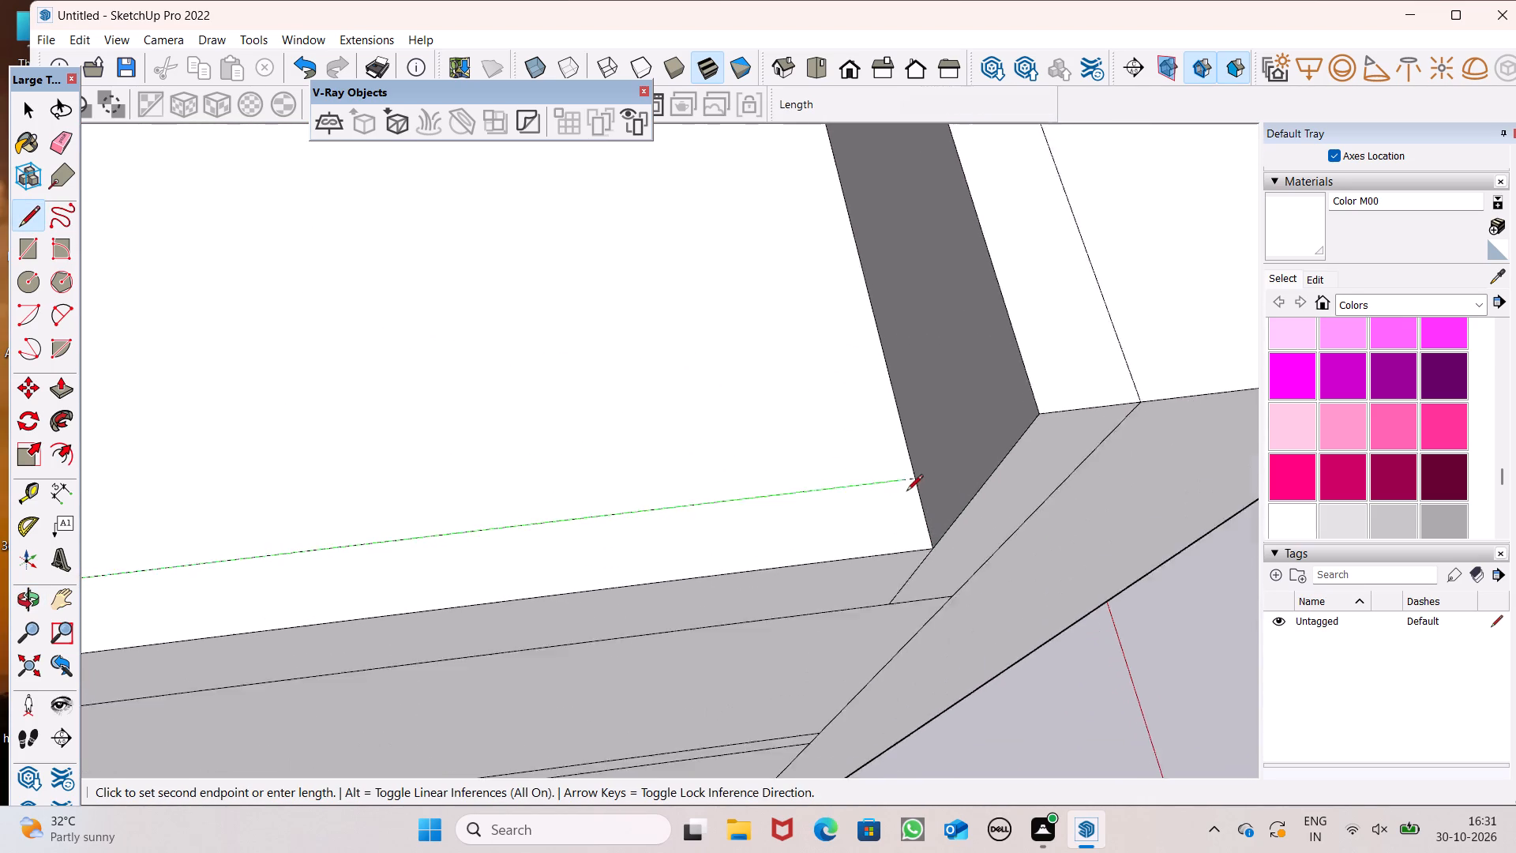
{"action": "scroll", "coordinate": [906, 492], "scroll_direction": "up", "scroll_amount": 4}
{"action": "left_click", "coordinate": [924, 468]}
{"action": "scroll", "coordinate": [770, 409], "scroll_direction": "down", "scroll_amount": 8}
{"action": "key", "text": "space"}
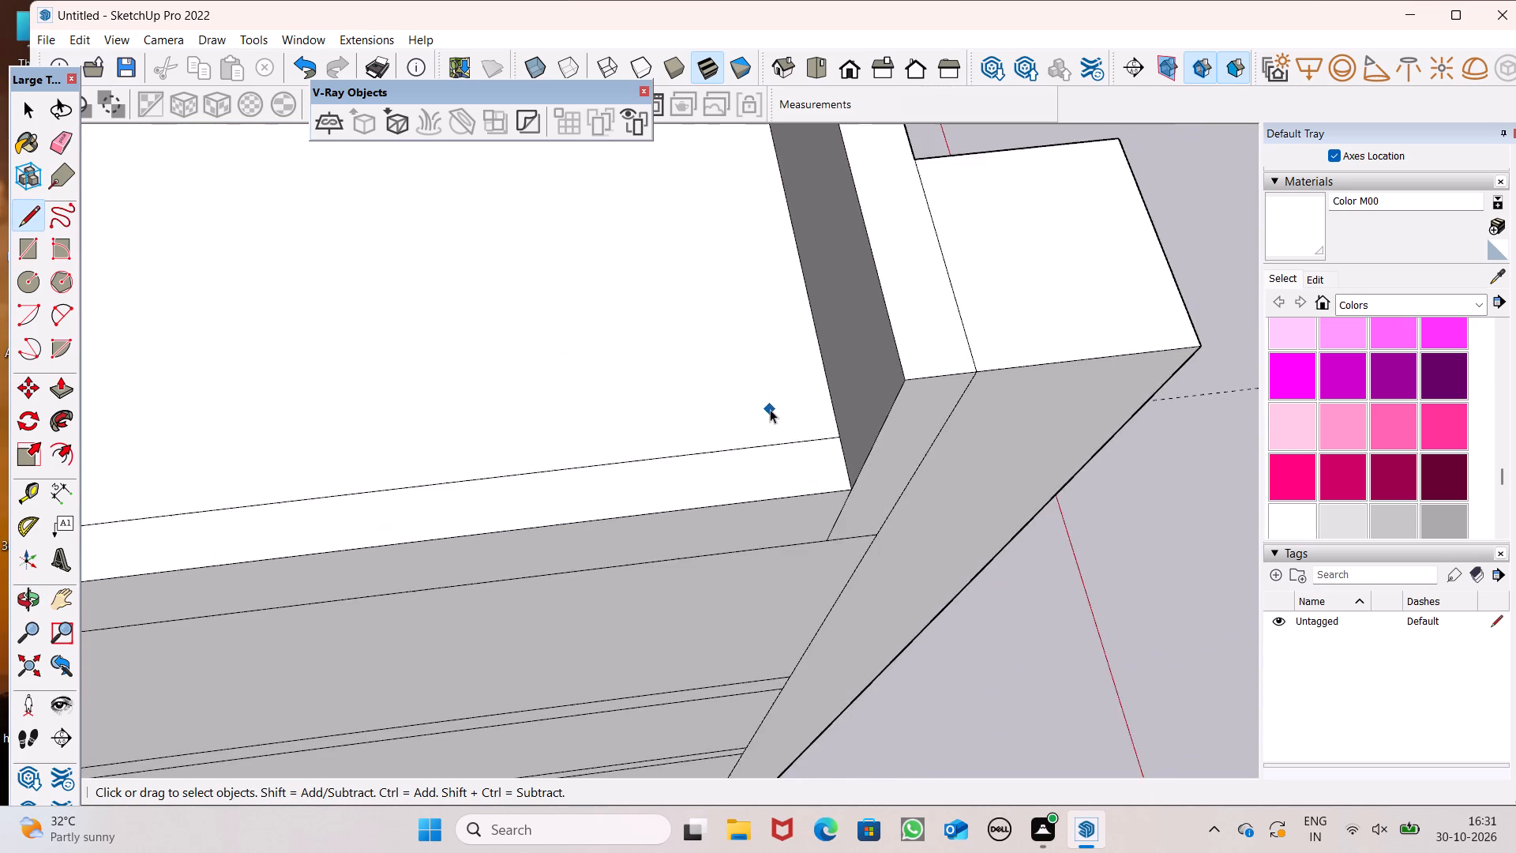
{"action": "scroll", "coordinate": [770, 409], "scroll_direction": "down", "scroll_amount": 8}
{"action": "key", "text": "space"}
Examine the roof border lines and the building's front and side faces.
{"action": "scroll", "coordinate": [770, 409], "scroll_direction": "down", "scroll_amount": 14}
{"action": "middle_click_drag", "start_coordinate": [786, 478], "coordinate": [707, 419]}
{"action": "scroll", "coordinate": [702, 419], "scroll_direction": "down", "scroll_amount": 3}
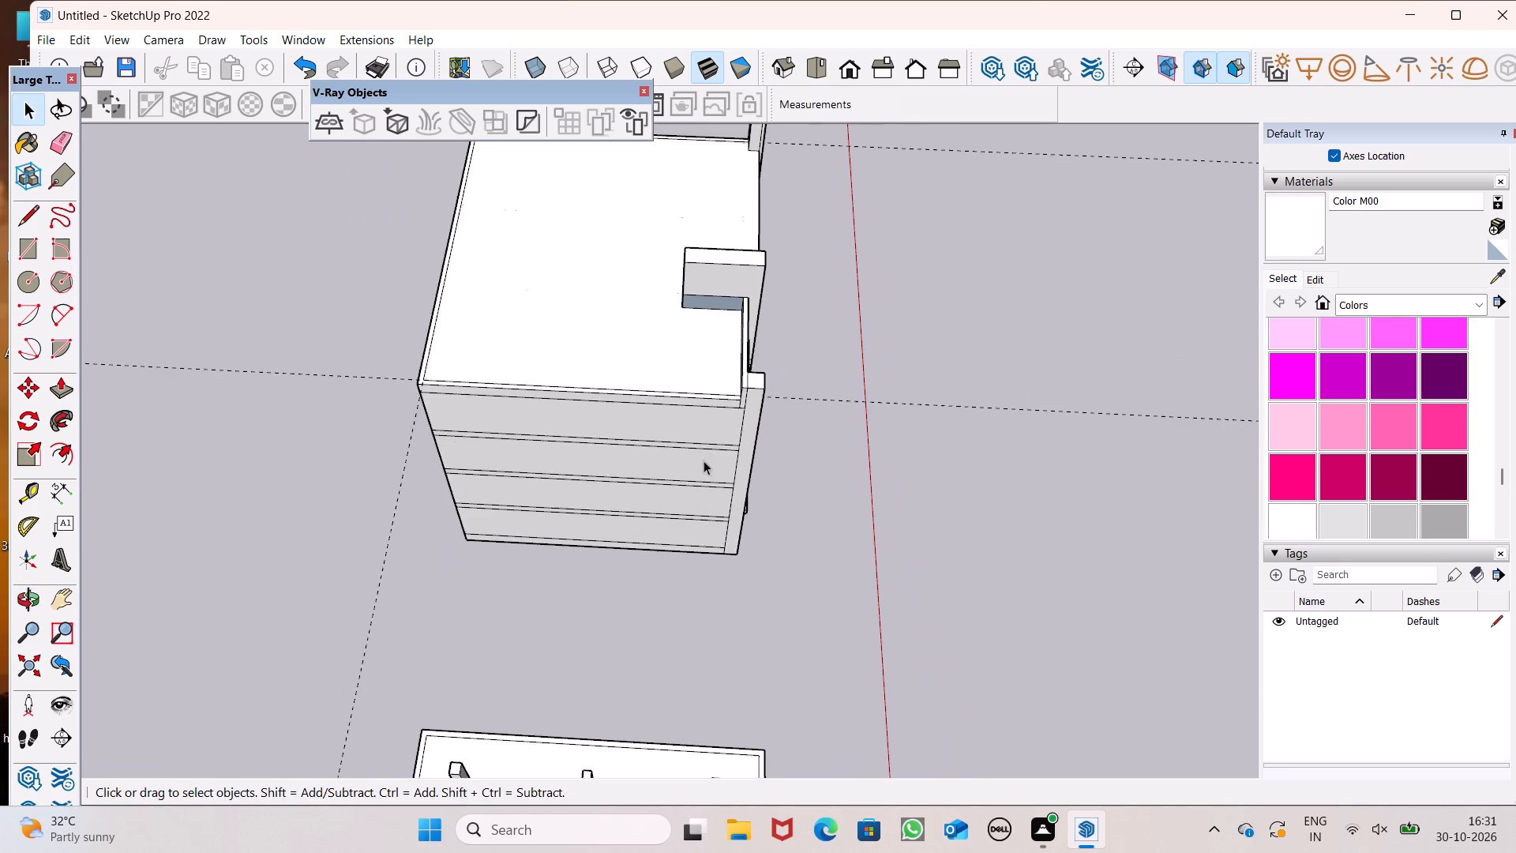
{"action": "middle_click_drag", "start_coordinate": [704, 460], "coordinate": [620, 410]}
{"action": "scroll", "coordinate": [619, 411], "scroll_direction": "down", "scroll_amount": 2}
{"action": "middle_click_drag", "start_coordinate": [631, 415], "coordinate": [376, 272]}
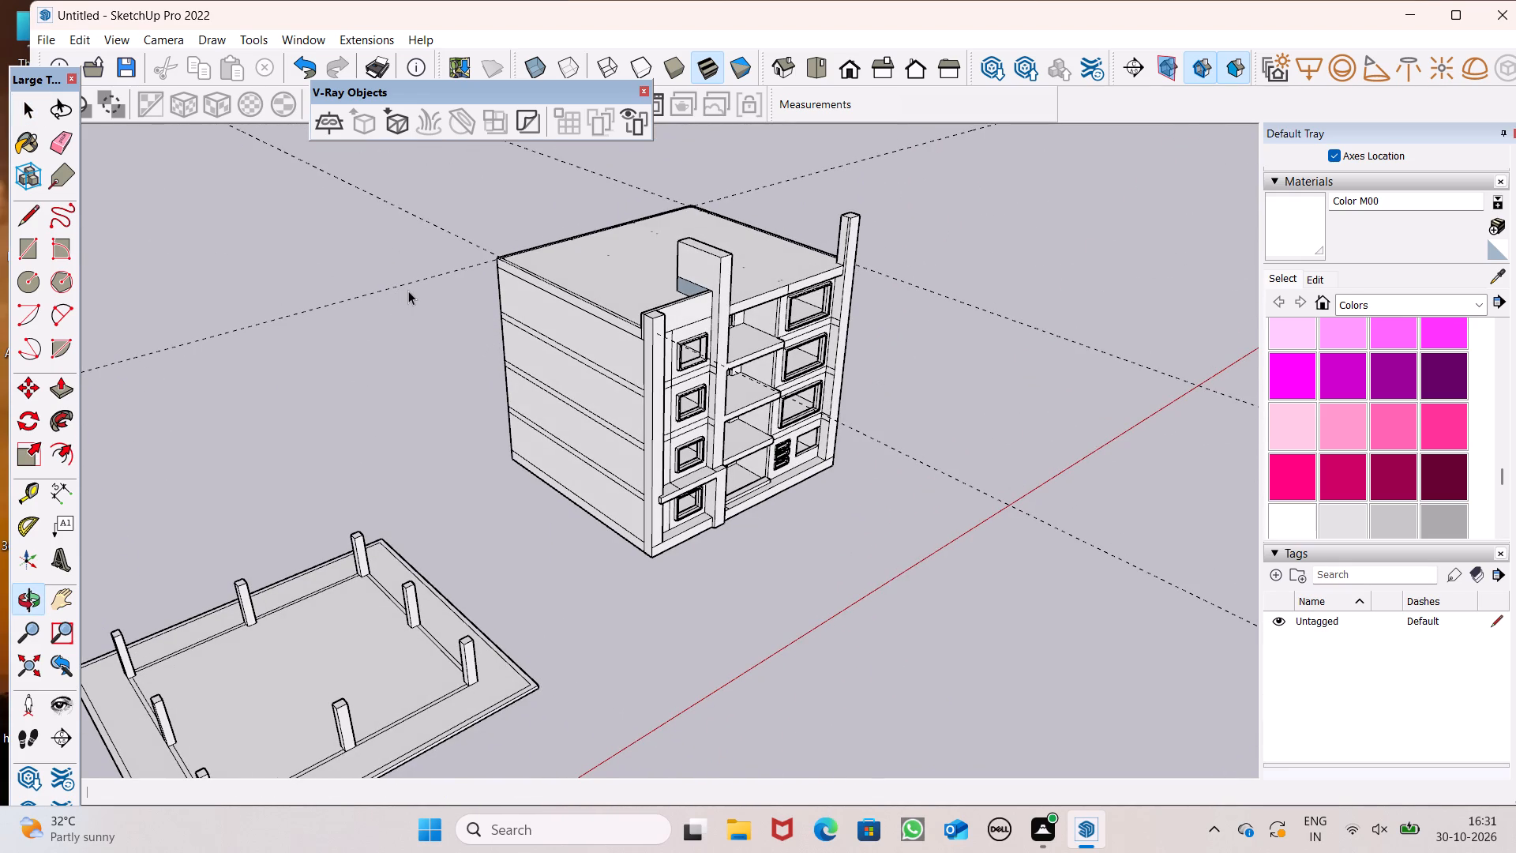
{"action": "scroll", "coordinate": [472, 285], "scroll_direction": "up", "scroll_amount": 1}
{"action": "middle_click_drag", "start_coordinate": [472, 285], "coordinate": [473, 285]}
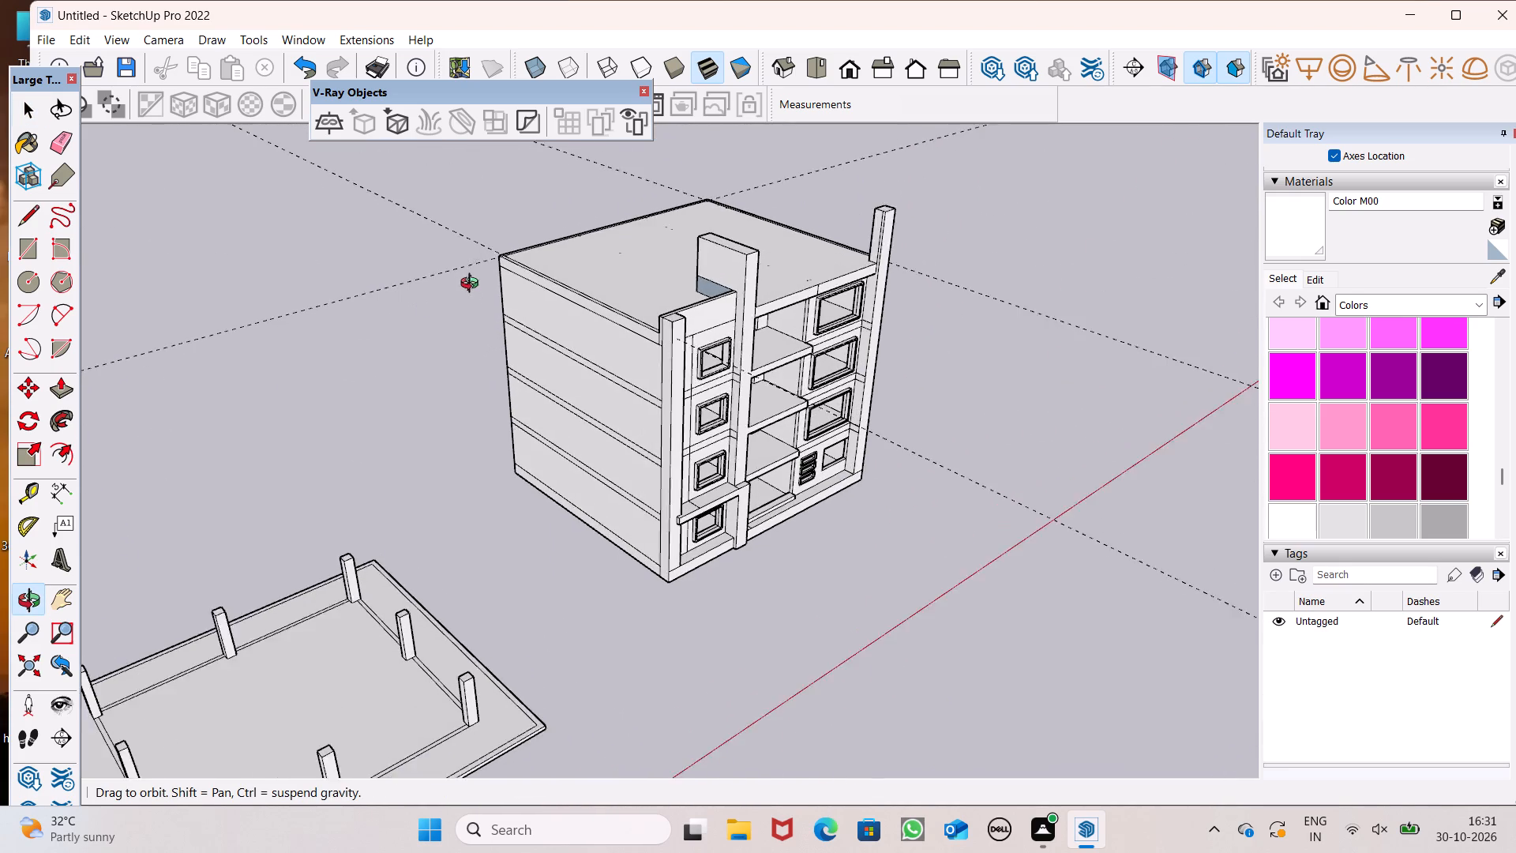
{"action": "middle_click_drag", "start_coordinate": [473, 285], "coordinate": [756, 359]}
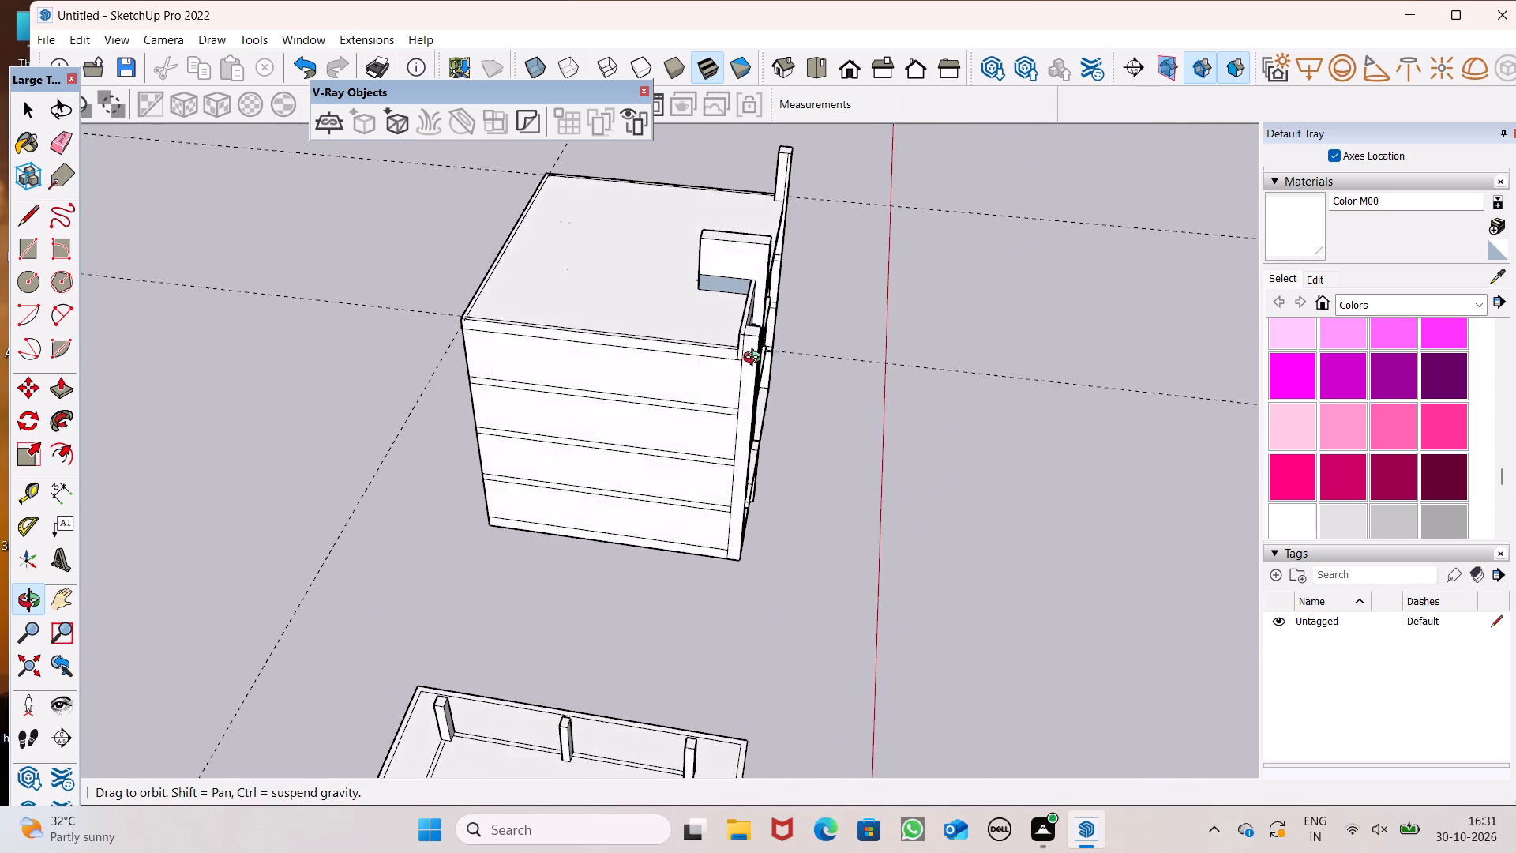
{"action": "middle_click_drag", "start_coordinate": [756, 359], "coordinate": [756, 352]}
{"action": "scroll", "coordinate": [716, 335], "scroll_direction": "up", "scroll_amount": 6}
{"action": "scroll", "coordinate": [704, 330], "scroll_direction": "down", "scroll_amount": 3}
{"action": "middle_click_drag", "start_coordinate": [699, 348], "coordinate": [751, 448]}
{"action": "scroll", "coordinate": [486, 367], "scroll_direction": "down", "scroll_amount": 4}
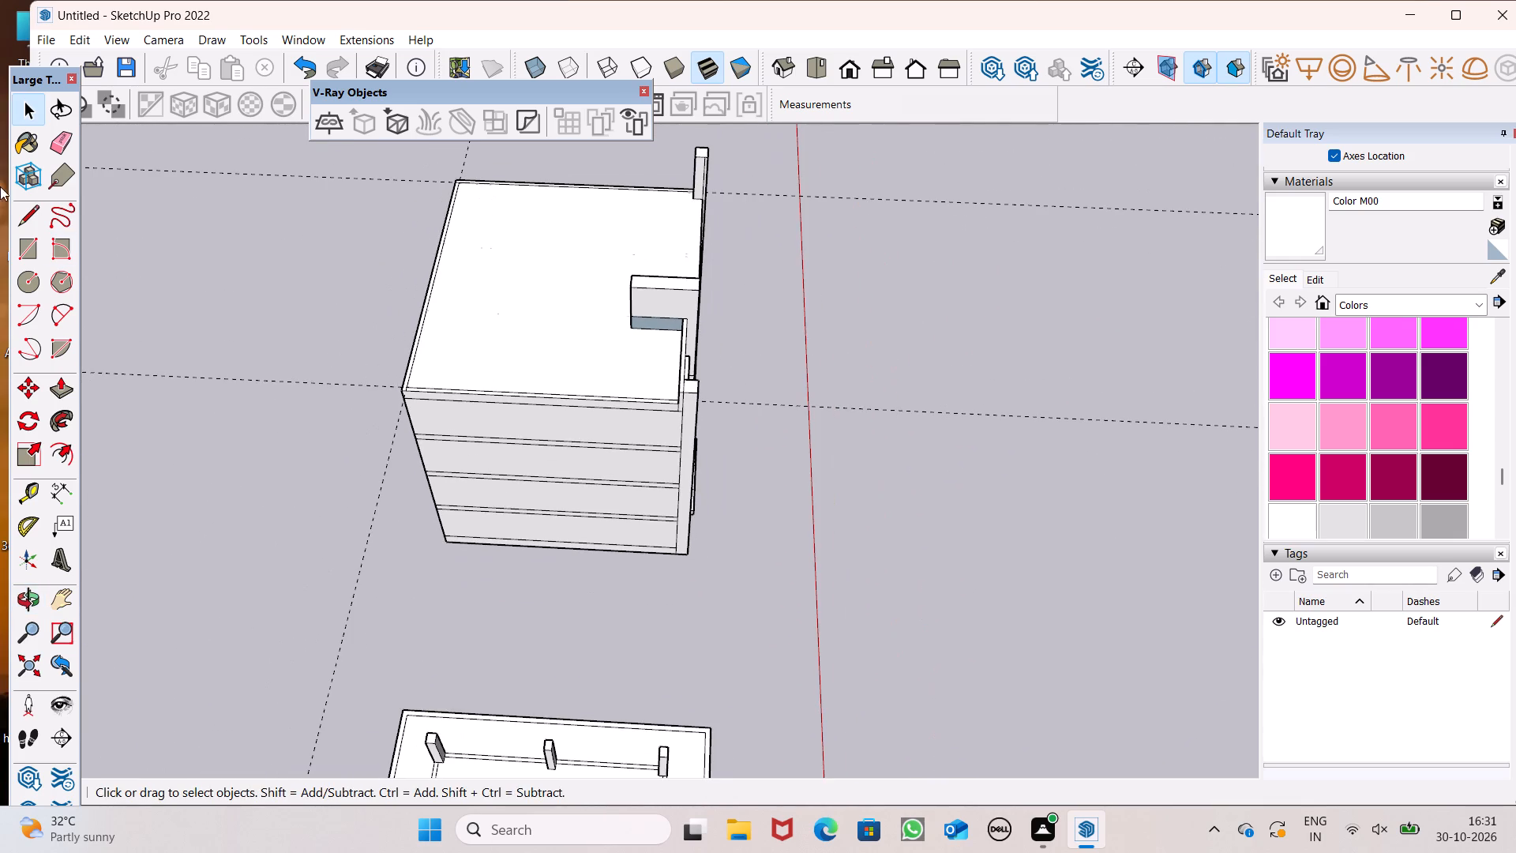
Erase the construction guides around the roof.
{"action": "left_click", "coordinate": [61, 137]}
{"action": "left_click_drag", "start_coordinate": [239, 172], "coordinate": [246, 167]}
{"action": "left_click_drag", "start_coordinate": [327, 328], "coordinate": [347, 417]}
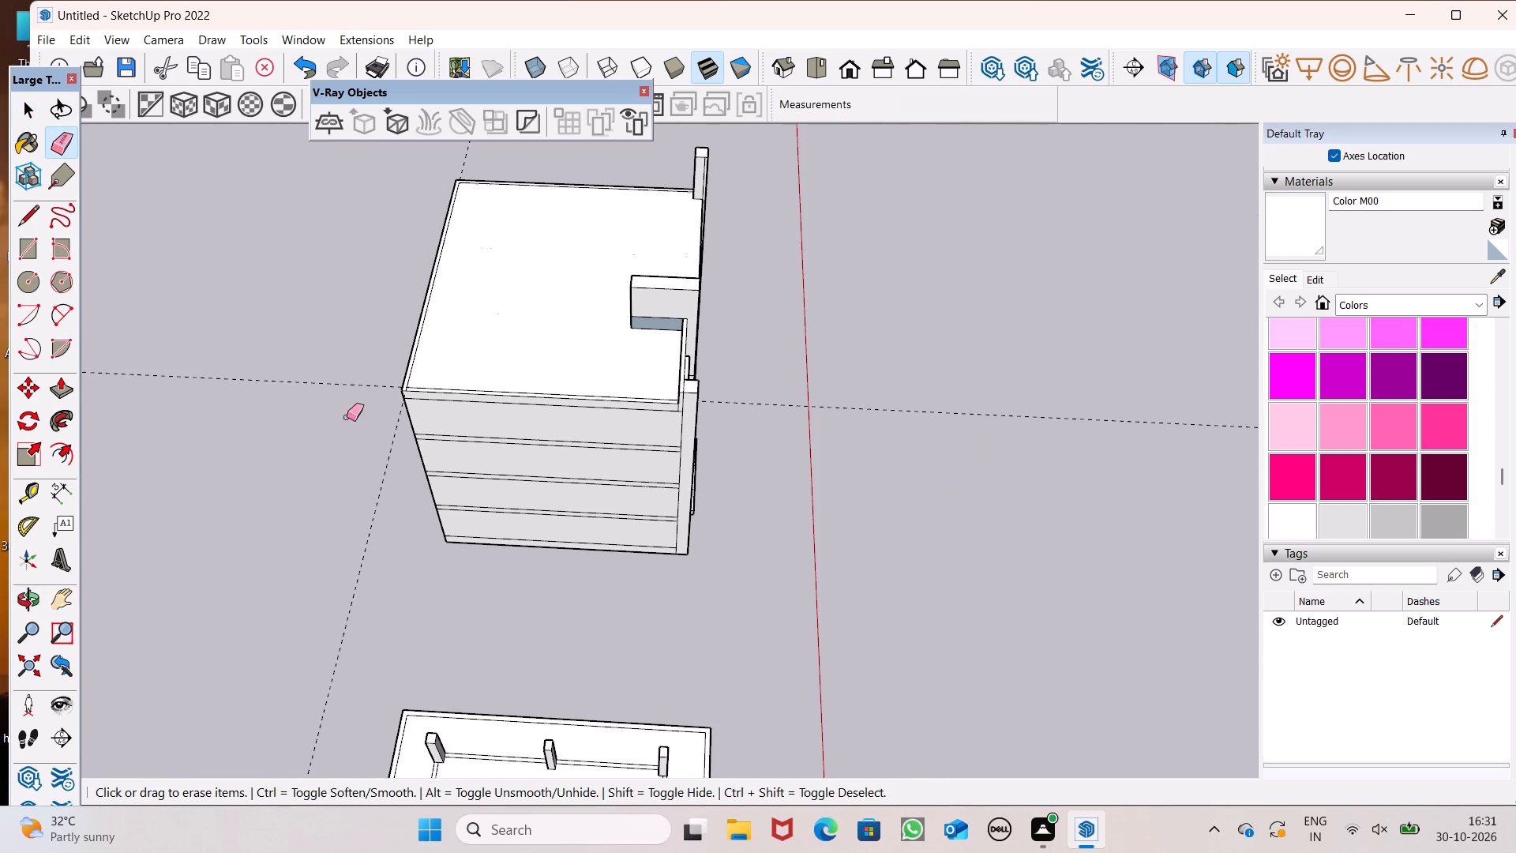
{"action": "left_click_drag", "start_coordinate": [347, 417], "coordinate": [395, 509]}
{"action": "scroll", "coordinate": [384, 498], "scroll_direction": "down", "scroll_amount": 4}
{"action": "scroll", "coordinate": [375, 235], "scroll_direction": "up", "scroll_amount": 5}
{"action": "scroll", "coordinate": [394, 227], "scroll_direction": "down", "scroll_amount": 4}
{"action": "middle_click_drag", "start_coordinate": [491, 332], "coordinate": [456, 243]}
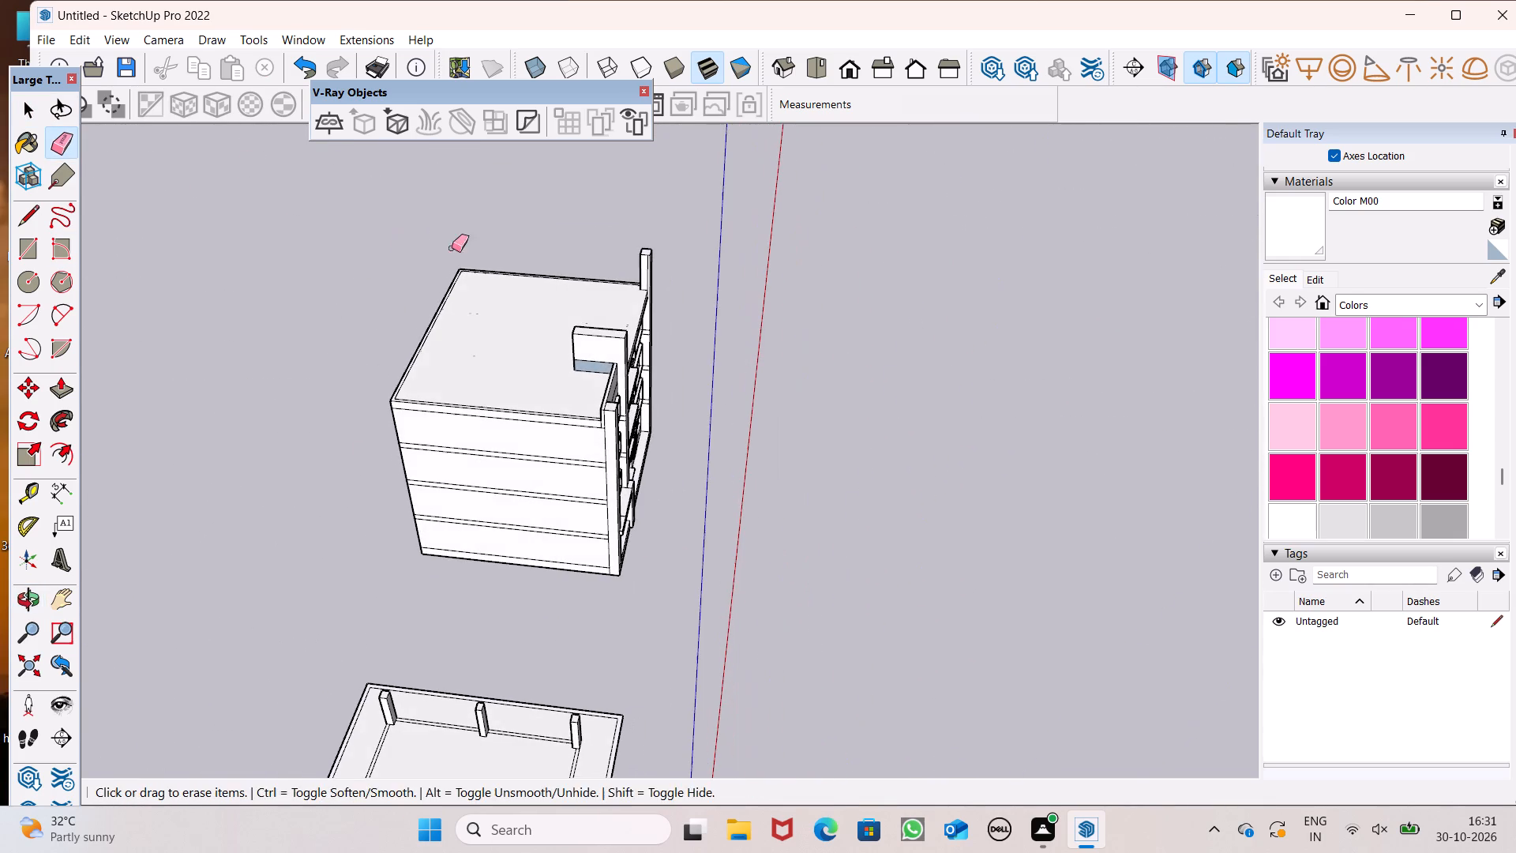
{"action": "key", "text": "space"}
Paint the blue-grey face at the base of the raised wall beside the low wall with Color M00.
{"action": "middle_click_drag", "start_coordinate": [403, 310], "coordinate": [624, 287]}
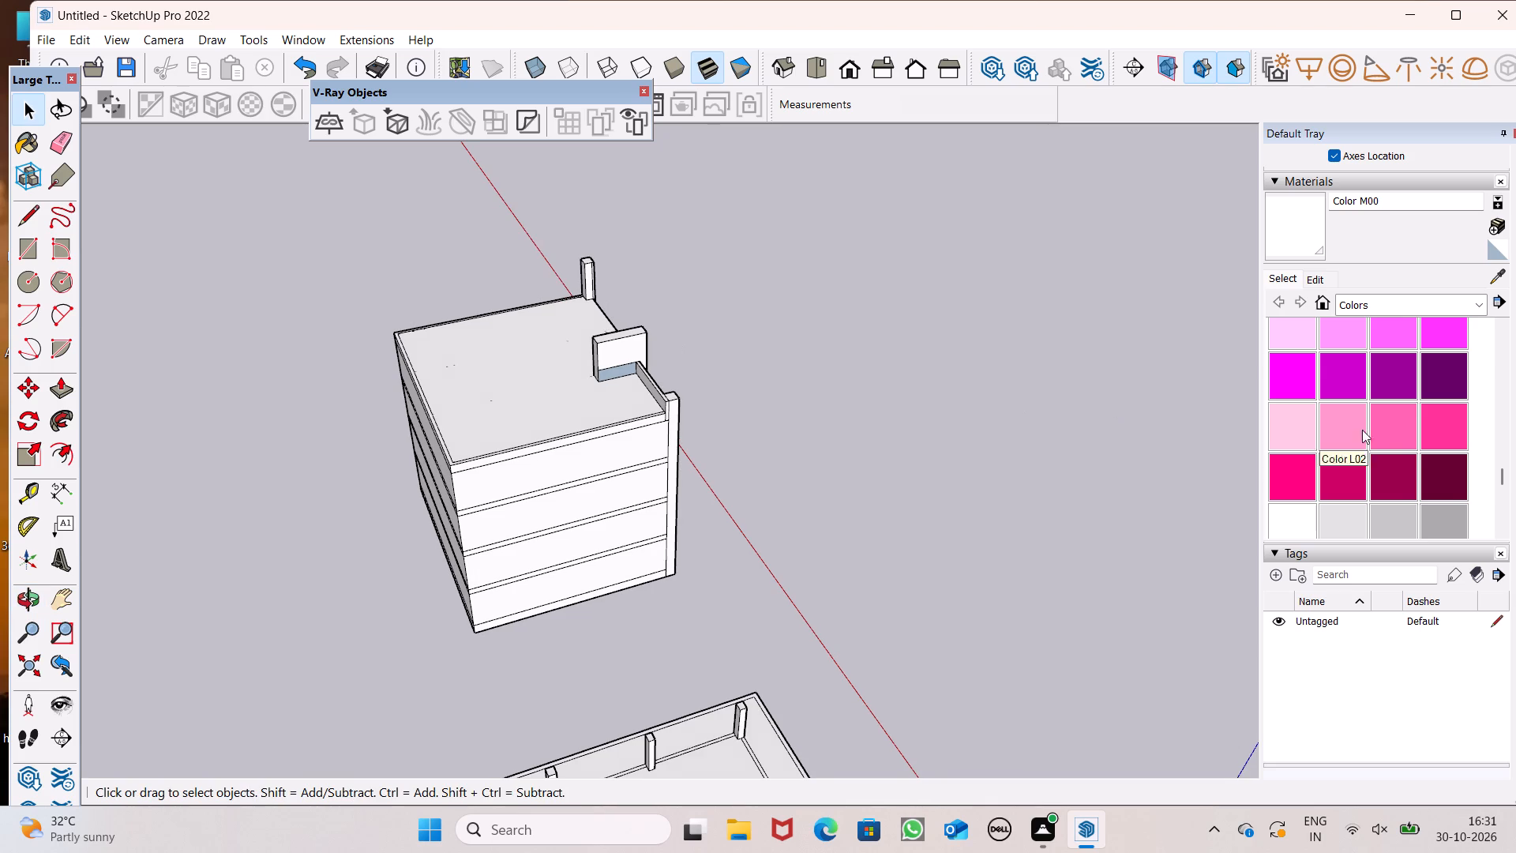
{"action": "left_click", "coordinate": [1278, 227]}
{"action": "scroll", "coordinate": [310, 418], "scroll_direction": "down", "scroll_amount": 1}
{"action": "scroll", "coordinate": [310, 418], "scroll_direction": "up", "scroll_amount": 3}
{"action": "scroll", "coordinate": [629, 386], "scroll_direction": "up", "scroll_amount": 7}
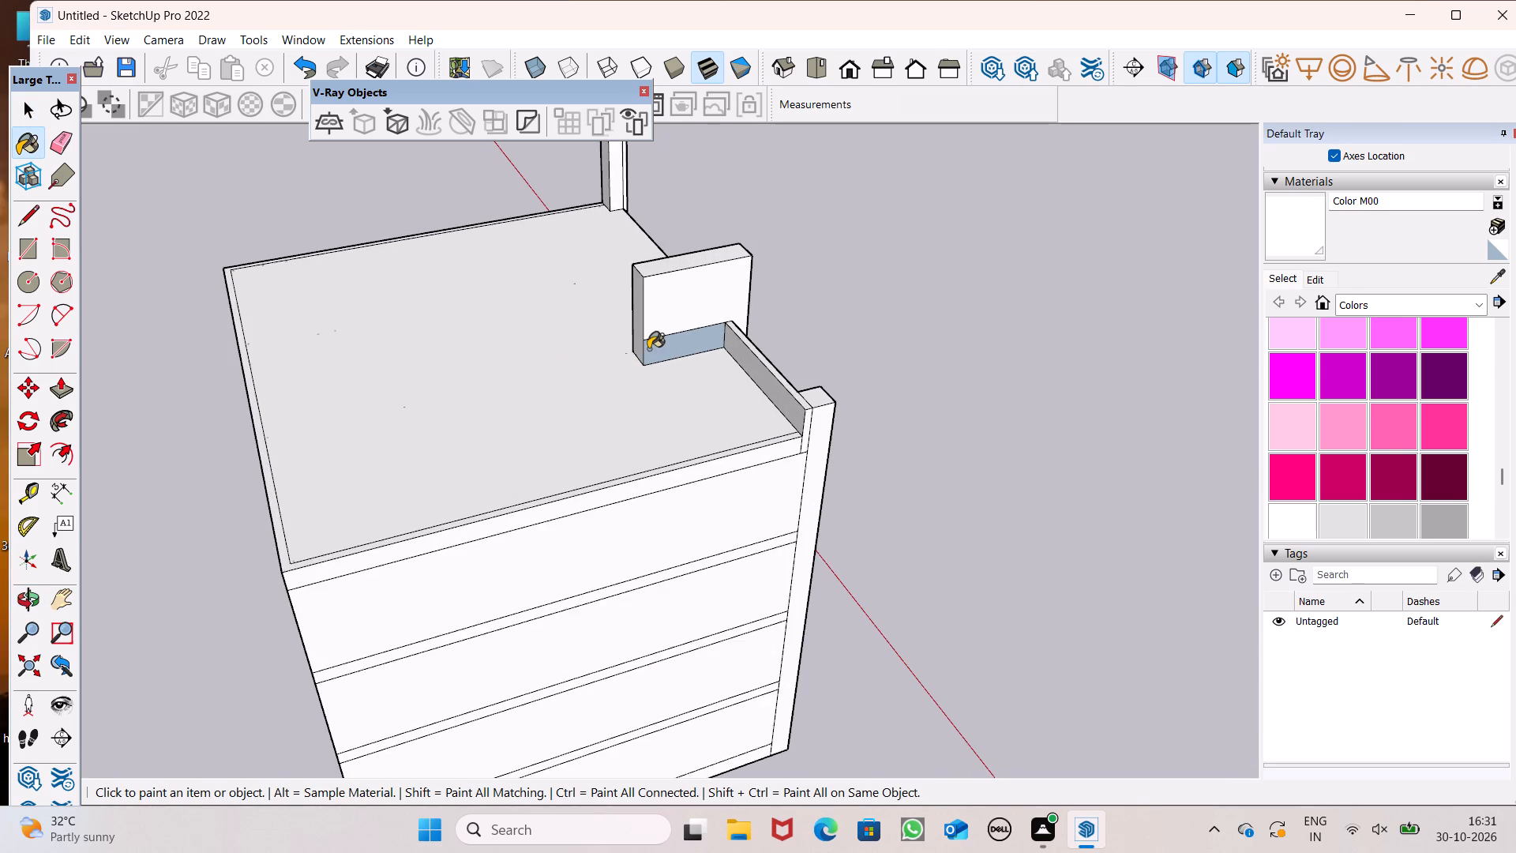
{"action": "left_click", "coordinate": [648, 349]}
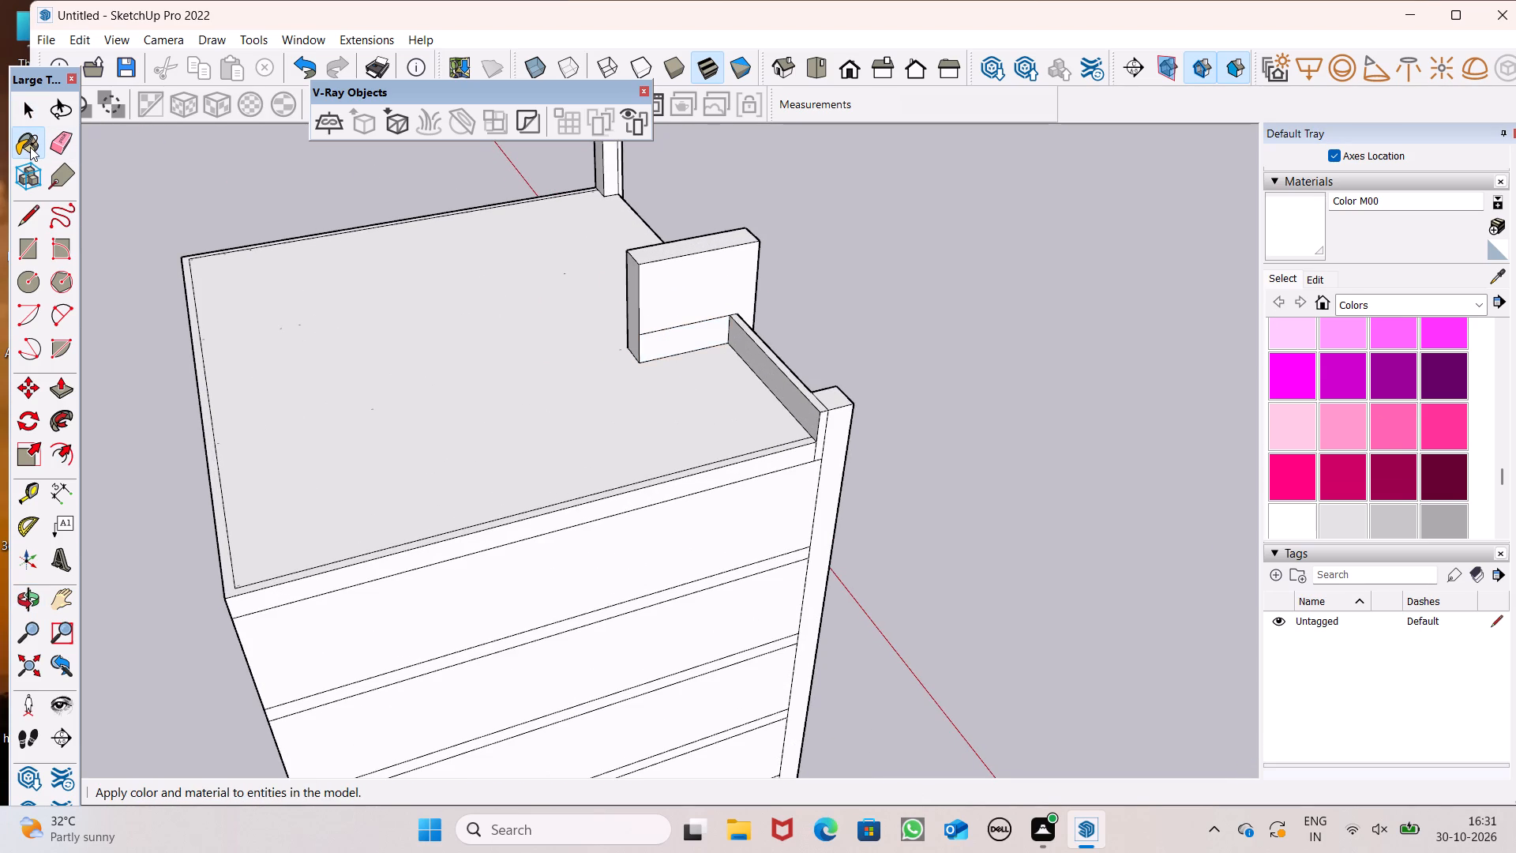
Erase the edge dividing the raised wall's side face above its base.
{"action": "left_click", "coordinate": [51, 147]}
{"action": "scroll", "coordinate": [677, 329], "scroll_direction": "up", "scroll_amount": 2}
{"action": "left_click_drag", "start_coordinate": [695, 317], "coordinate": [695, 325]}
Push/Pull the top of the low roof wall up to the top of the adjoining raised wall.
{"action": "scroll", "coordinate": [658, 270], "scroll_direction": "down", "scroll_amount": 4}
{"action": "middle_click_drag", "start_coordinate": [690, 280], "coordinate": [179, 334]}
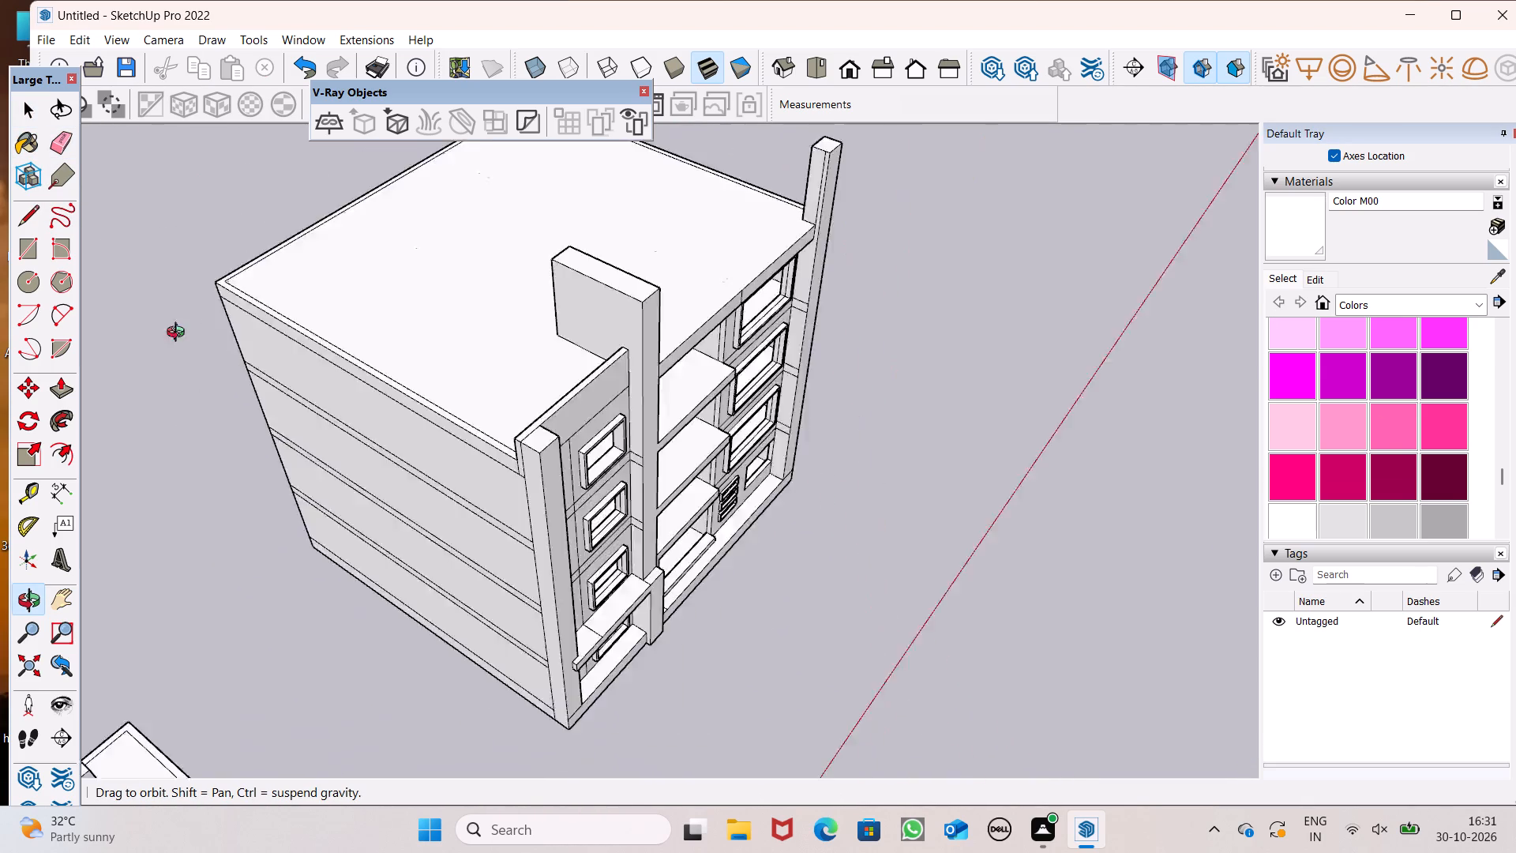
{"action": "middle_click_drag", "start_coordinate": [179, 334], "coordinate": [58, 321]}
{"action": "middle_click_drag", "start_coordinate": [662, 384], "coordinate": [340, 296]}
{"action": "scroll", "coordinate": [340, 296], "scroll_direction": "up", "scroll_amount": 1}
{"action": "middle_click_drag", "start_coordinate": [550, 314], "coordinate": [471, 314]}
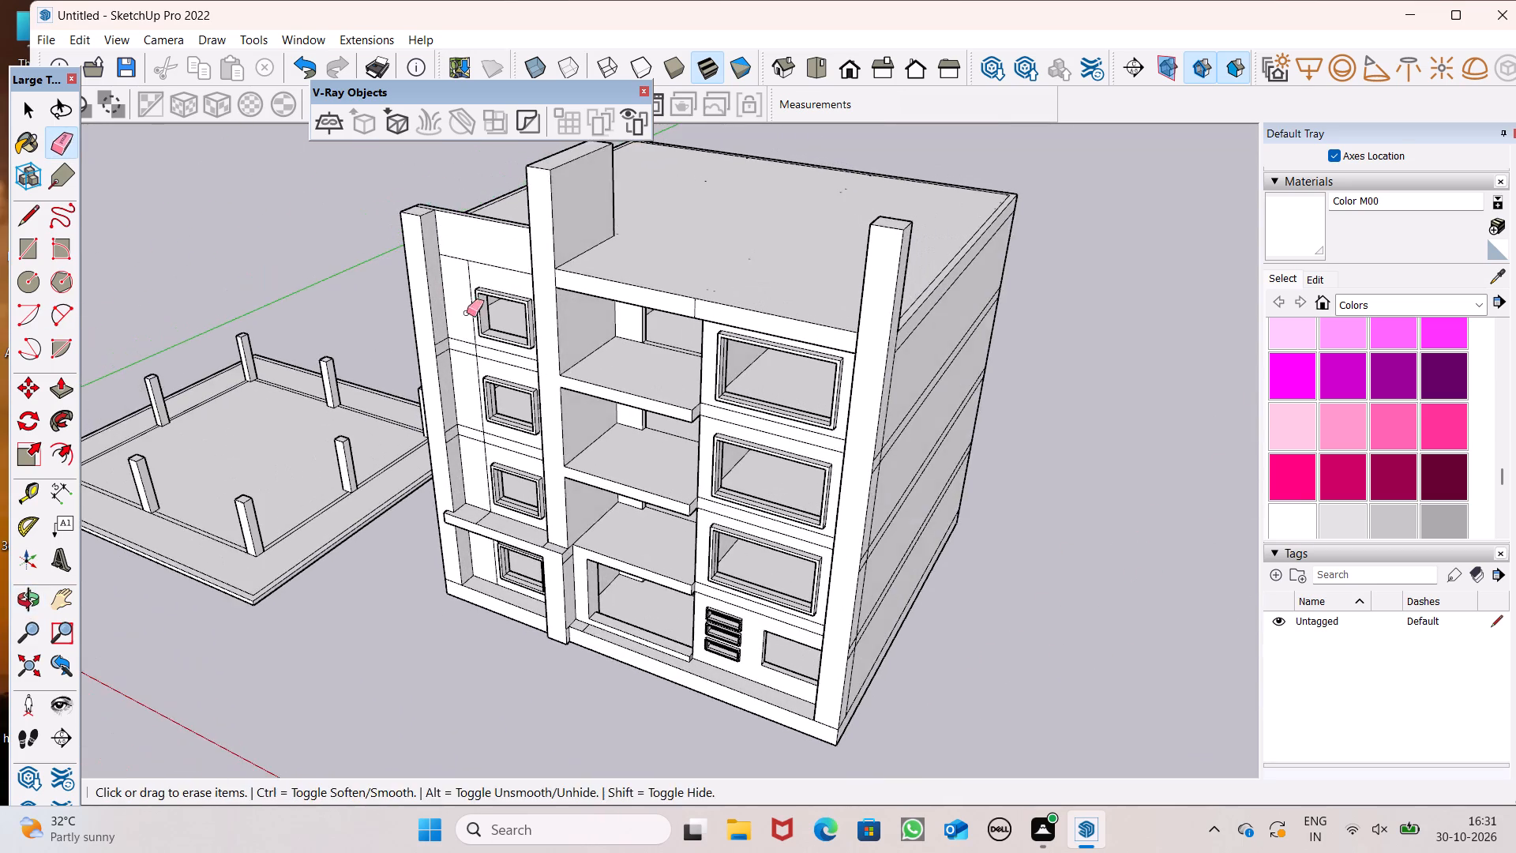
{"action": "middle_click_drag", "start_coordinate": [485, 293], "coordinate": [773, 453]}
{"action": "scroll", "coordinate": [626, 457], "scroll_direction": "down", "scroll_amount": 4}
{"action": "middle_click_drag", "start_coordinate": [610, 442], "coordinate": [570, 377]}
{"action": "scroll", "coordinate": [595, 404], "scroll_direction": "up", "scroll_amount": 8}
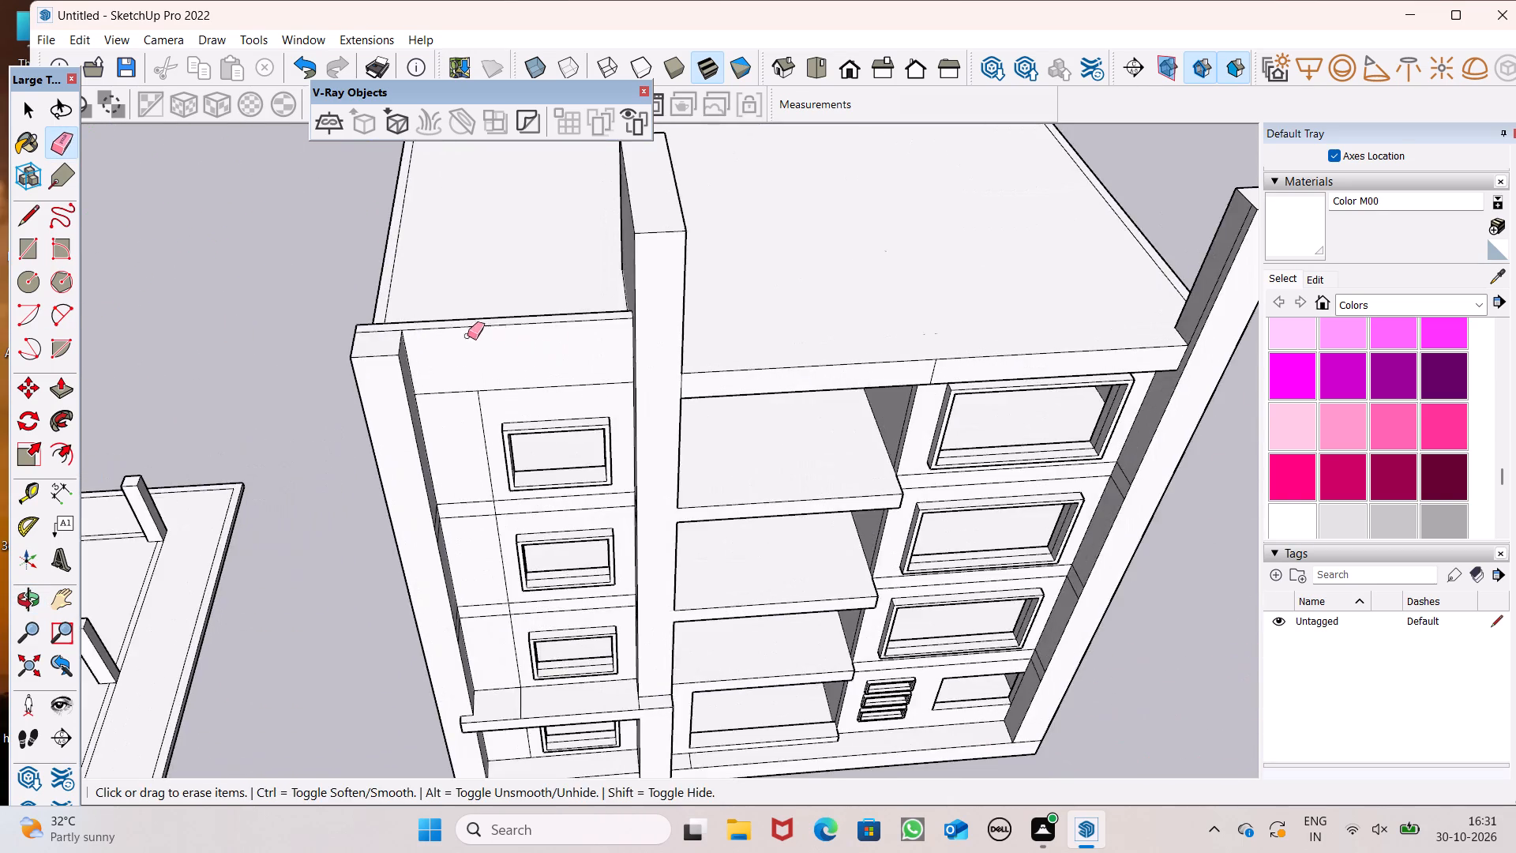
{"action": "middle_click_drag", "start_coordinate": [467, 370], "coordinate": [494, 577]}
{"action": "scroll", "coordinate": [496, 583], "scroll_direction": "up", "scroll_amount": 1}
{"action": "scroll", "coordinate": [433, 498], "scroll_direction": "down", "scroll_amount": 3}
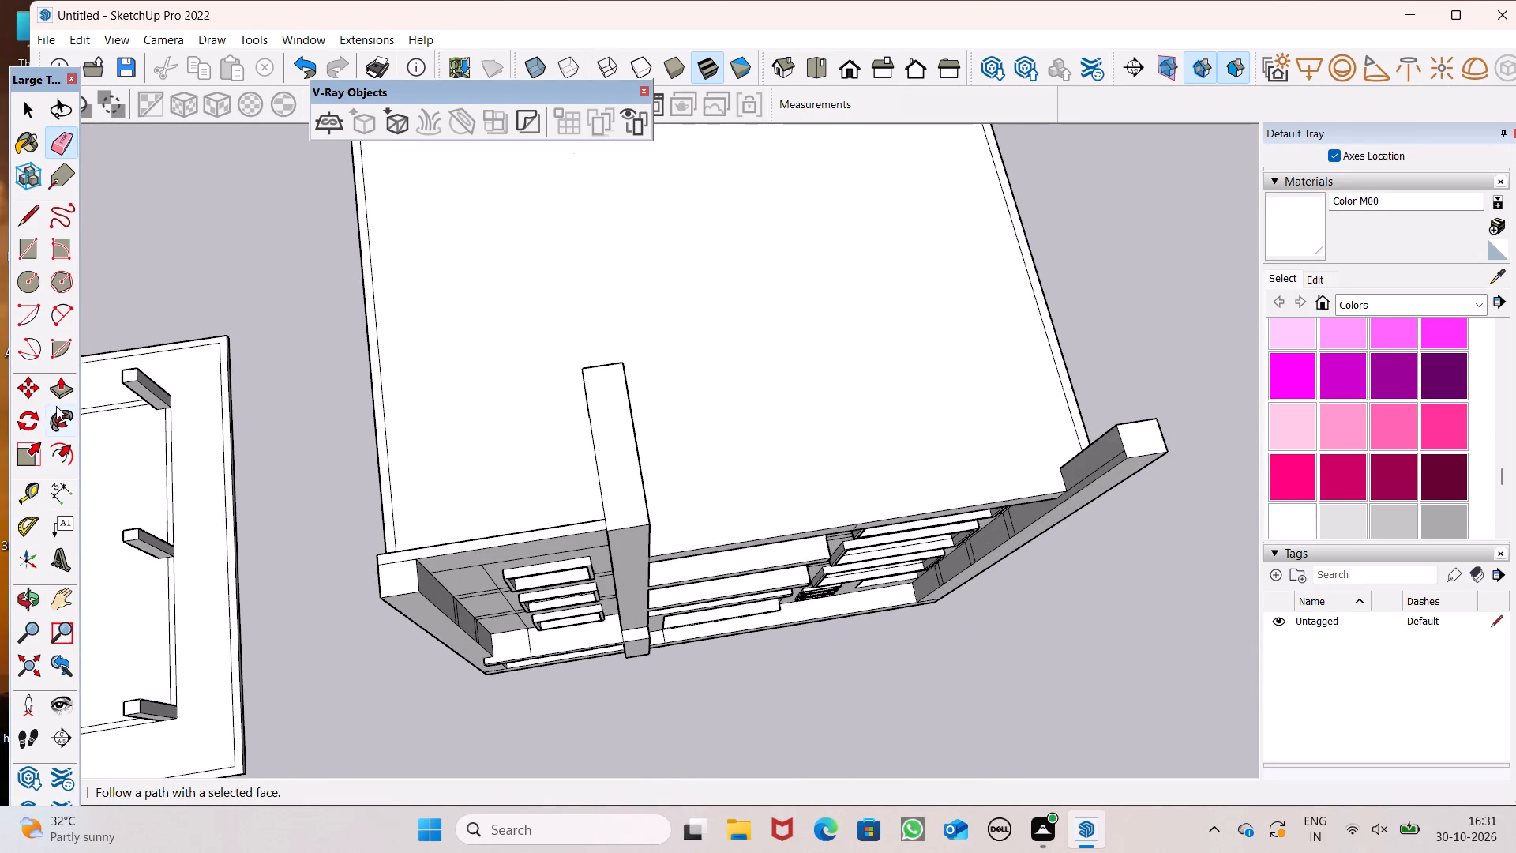
{"action": "left_click", "coordinate": [58, 402]}
{"action": "middle_click_drag", "start_coordinate": [363, 644], "coordinate": [372, 600]}
{"action": "scroll", "coordinate": [369, 605], "scroll_direction": "up", "scroll_amount": 1}
{"action": "scroll", "coordinate": [622, 482], "scroll_direction": "down", "scroll_amount": 5}
{"action": "middle_click_drag", "start_coordinate": [618, 483], "coordinate": [614, 487]}
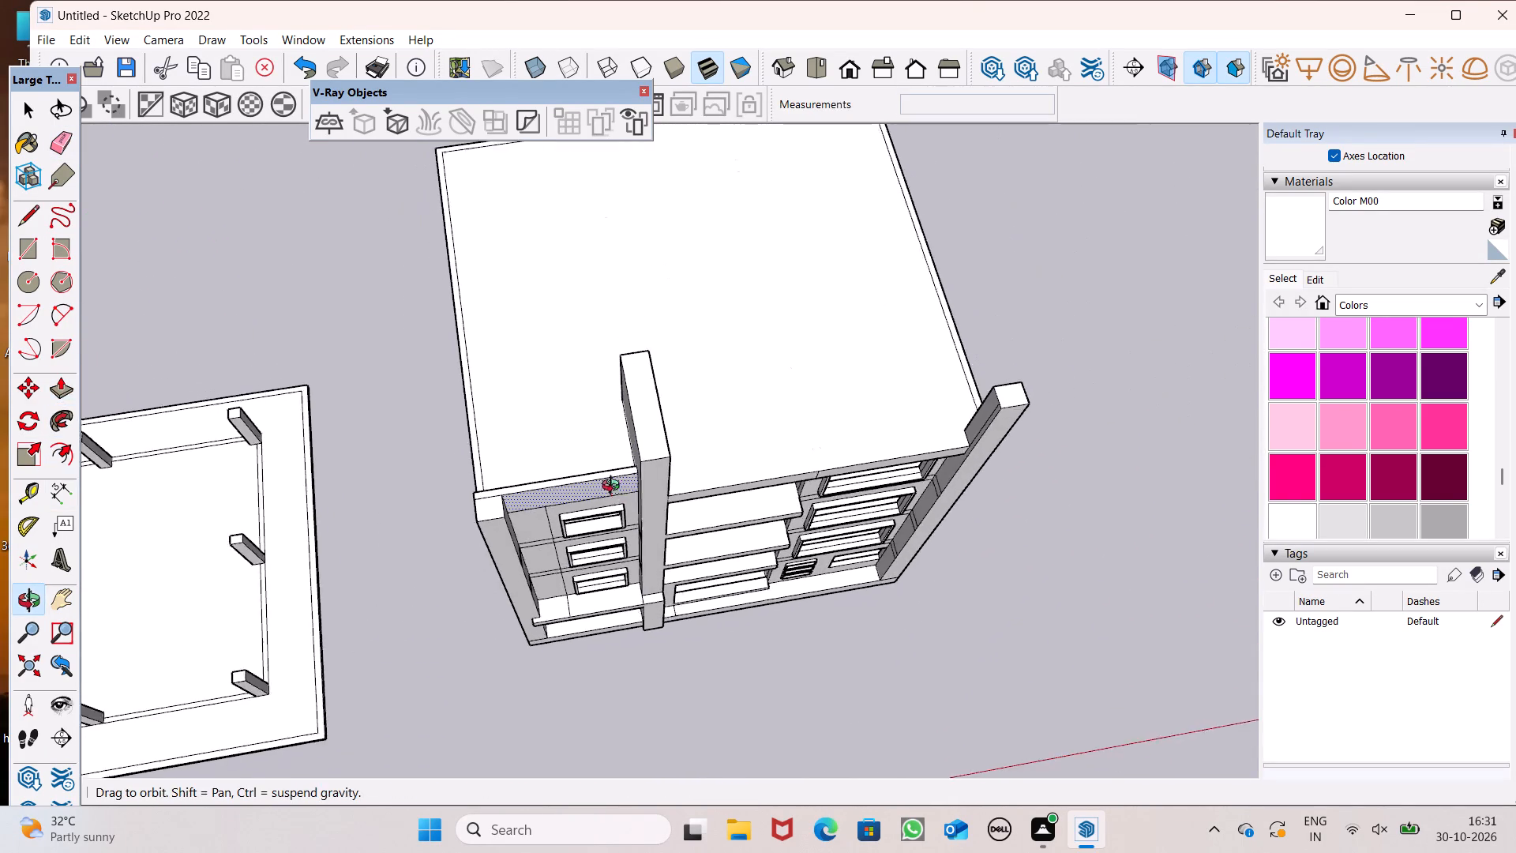
{"action": "middle_click_drag", "start_coordinate": [614, 487], "coordinate": [622, 527]}
{"action": "scroll", "coordinate": [603, 523], "scroll_direction": "up", "scroll_amount": 4}
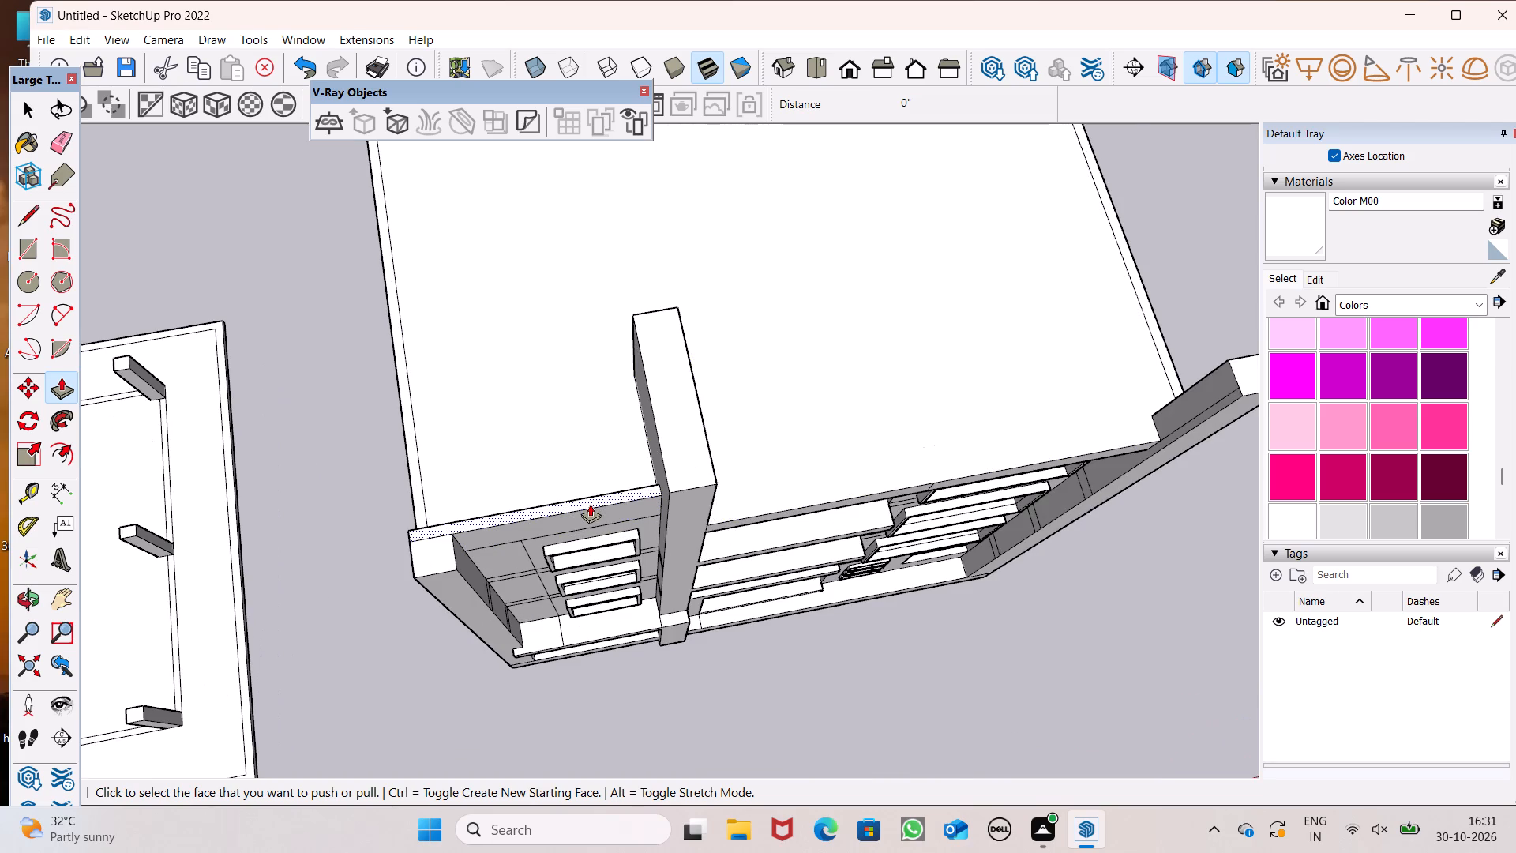
{"action": "scroll", "coordinate": [590, 504], "scroll_direction": "up", "scroll_amount": 2}
{"action": "left_click_drag", "start_coordinate": [593, 506], "coordinate": [700, 474]}
Push/Pull the top of the corner column beside the low wall up level with the wall's top.
{"action": "scroll", "coordinate": [578, 453], "scroll_direction": "down", "scroll_amount": 3}
{"action": "left_click_drag", "start_coordinate": [430, 545], "coordinate": [419, 485]}
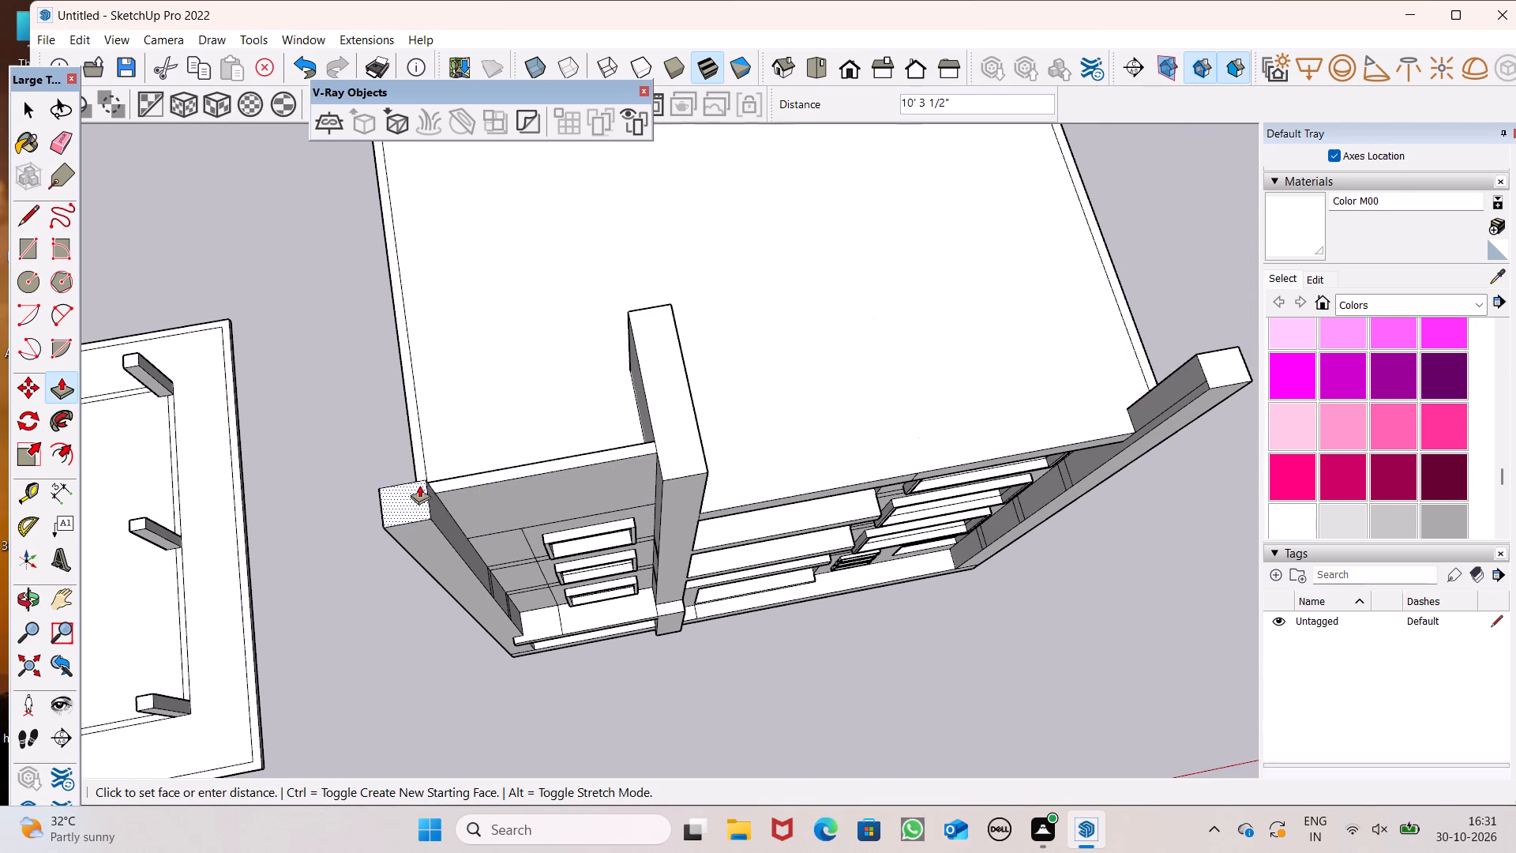
{"action": "left_click_drag", "start_coordinate": [419, 485], "coordinate": [448, 480]}
{"action": "scroll", "coordinate": [445, 479], "scroll_direction": "down", "scroll_amount": 4}
{"action": "middle_click_drag", "start_coordinate": [432, 528], "coordinate": [715, 212]}
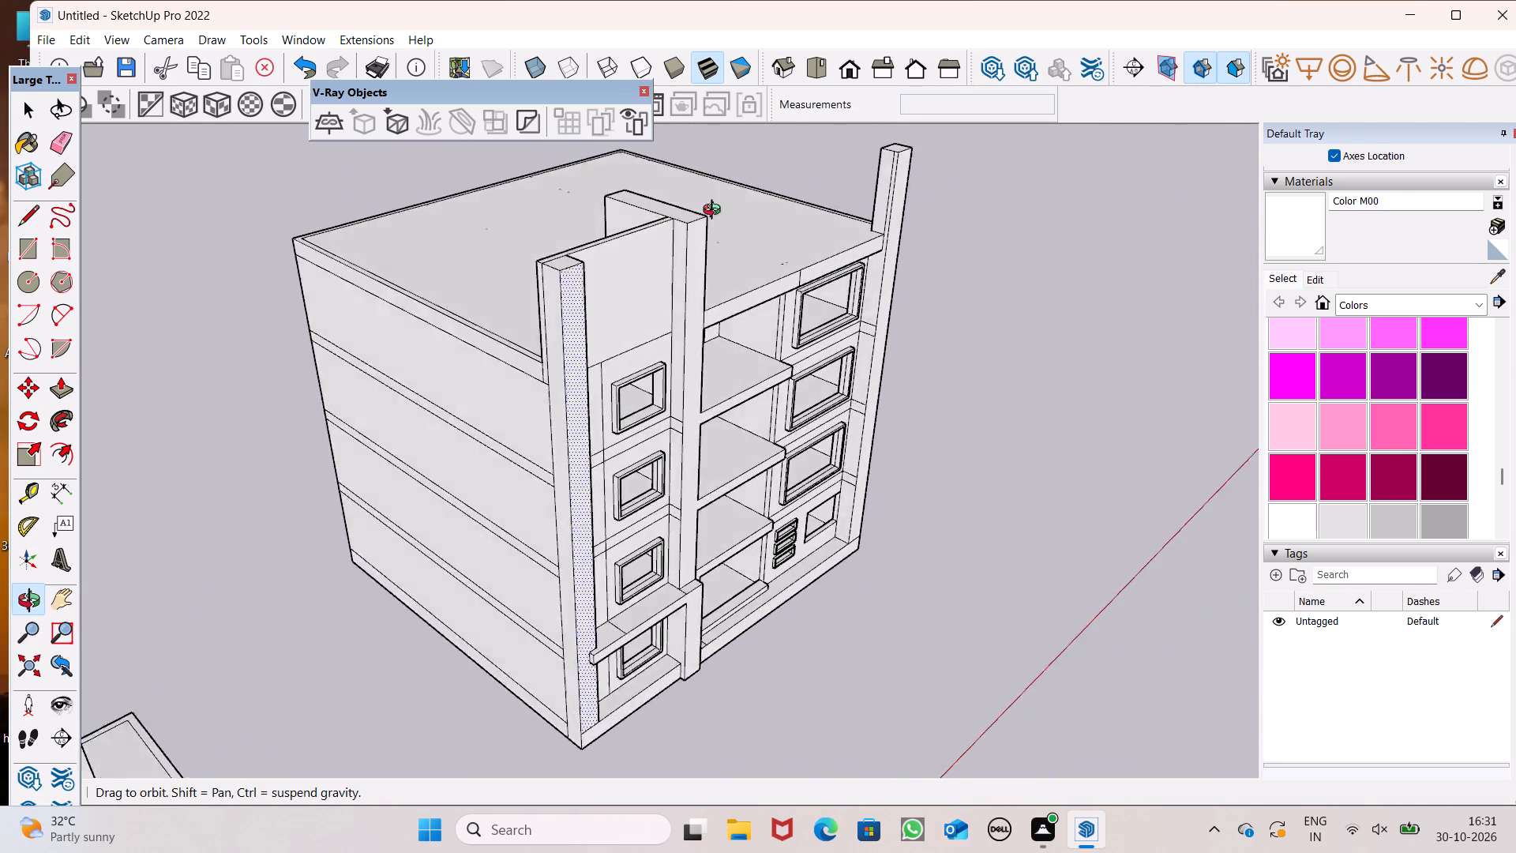
{"action": "middle_click_drag", "start_coordinate": [715, 212], "coordinate": [944, 245]}
{"action": "middle_click_drag", "start_coordinate": [805, 348], "coordinate": [864, 423]}
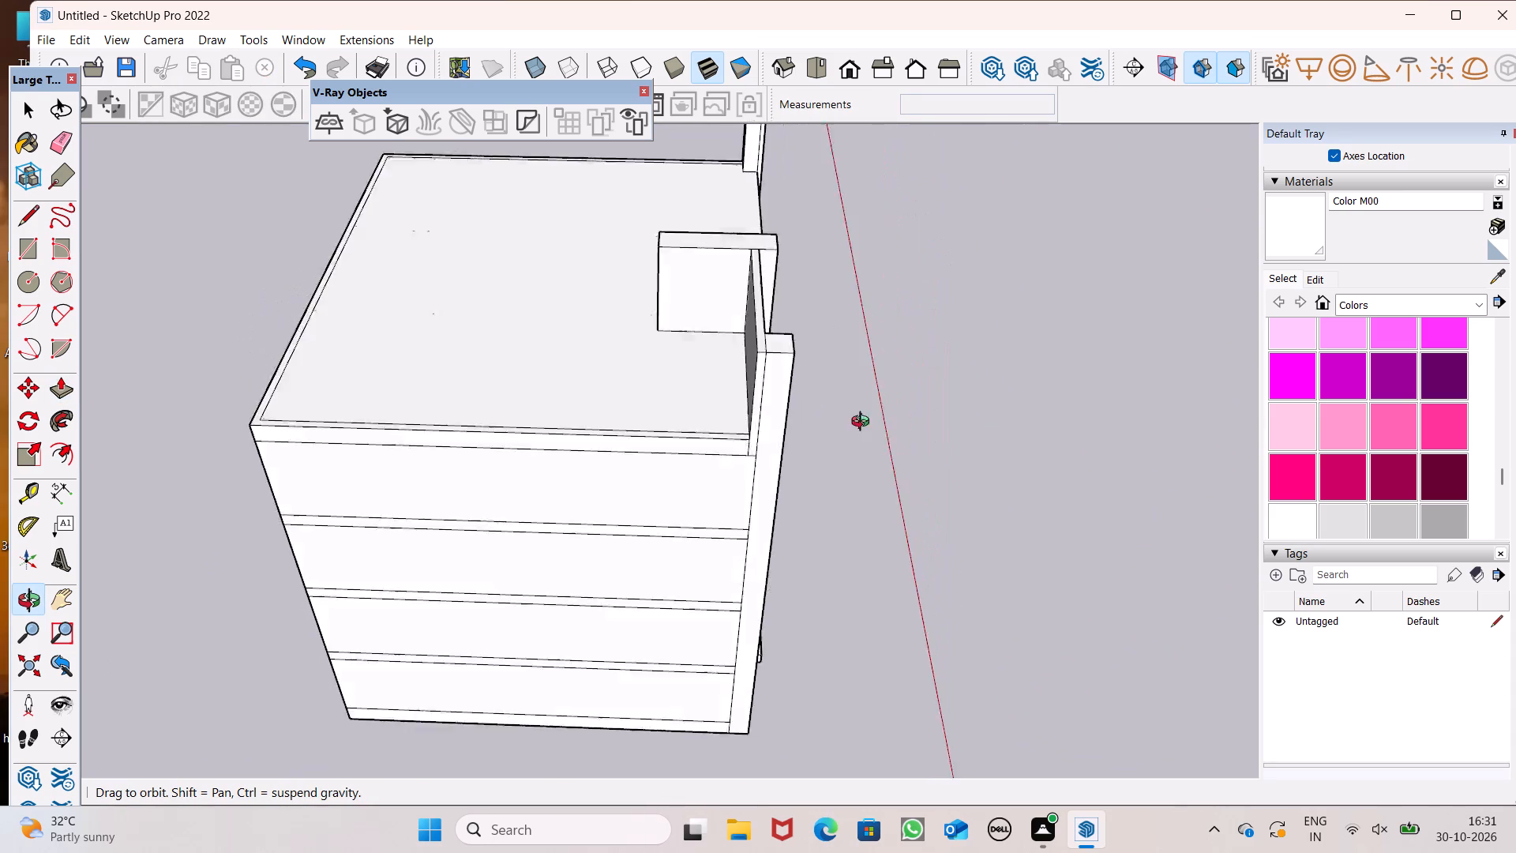
Undo the Push/Pull that raised the corner column beside the low front roof wall.
{"action": "middle_click_drag", "start_coordinate": [864, 423], "coordinate": [942, 472]}
{"action": "scroll", "coordinate": [763, 472], "scroll_direction": "down", "scroll_amount": 1}
{"action": "middle_click_drag", "start_coordinate": [765, 472], "coordinate": [795, 437]}
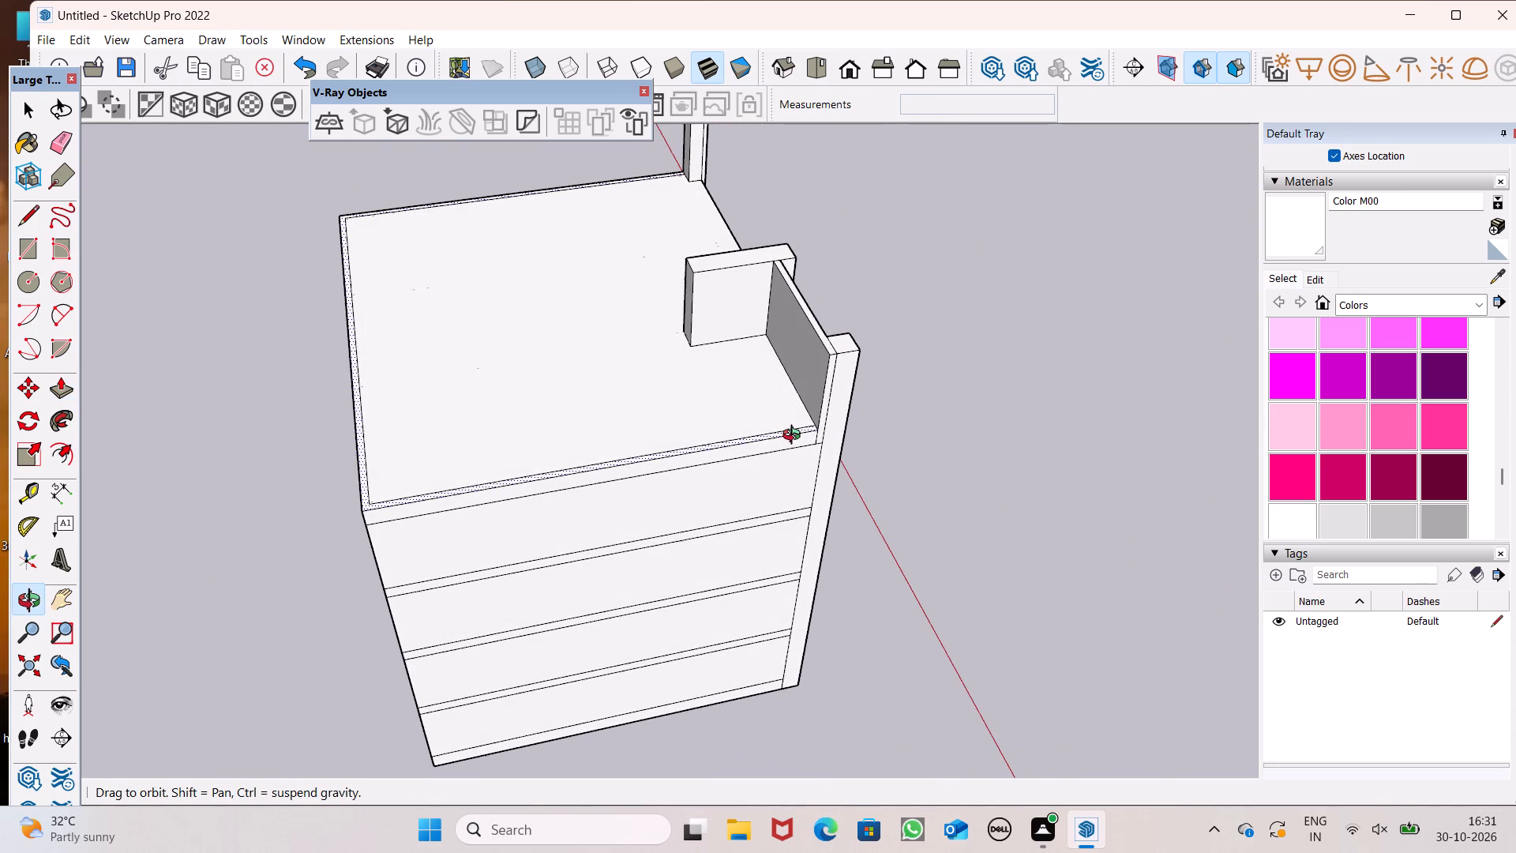
{"action": "middle_click_drag", "start_coordinate": [795, 437], "coordinate": [795, 443]}
{"action": "middle_click_drag", "start_coordinate": [471, 450], "coordinate": [490, 499]}
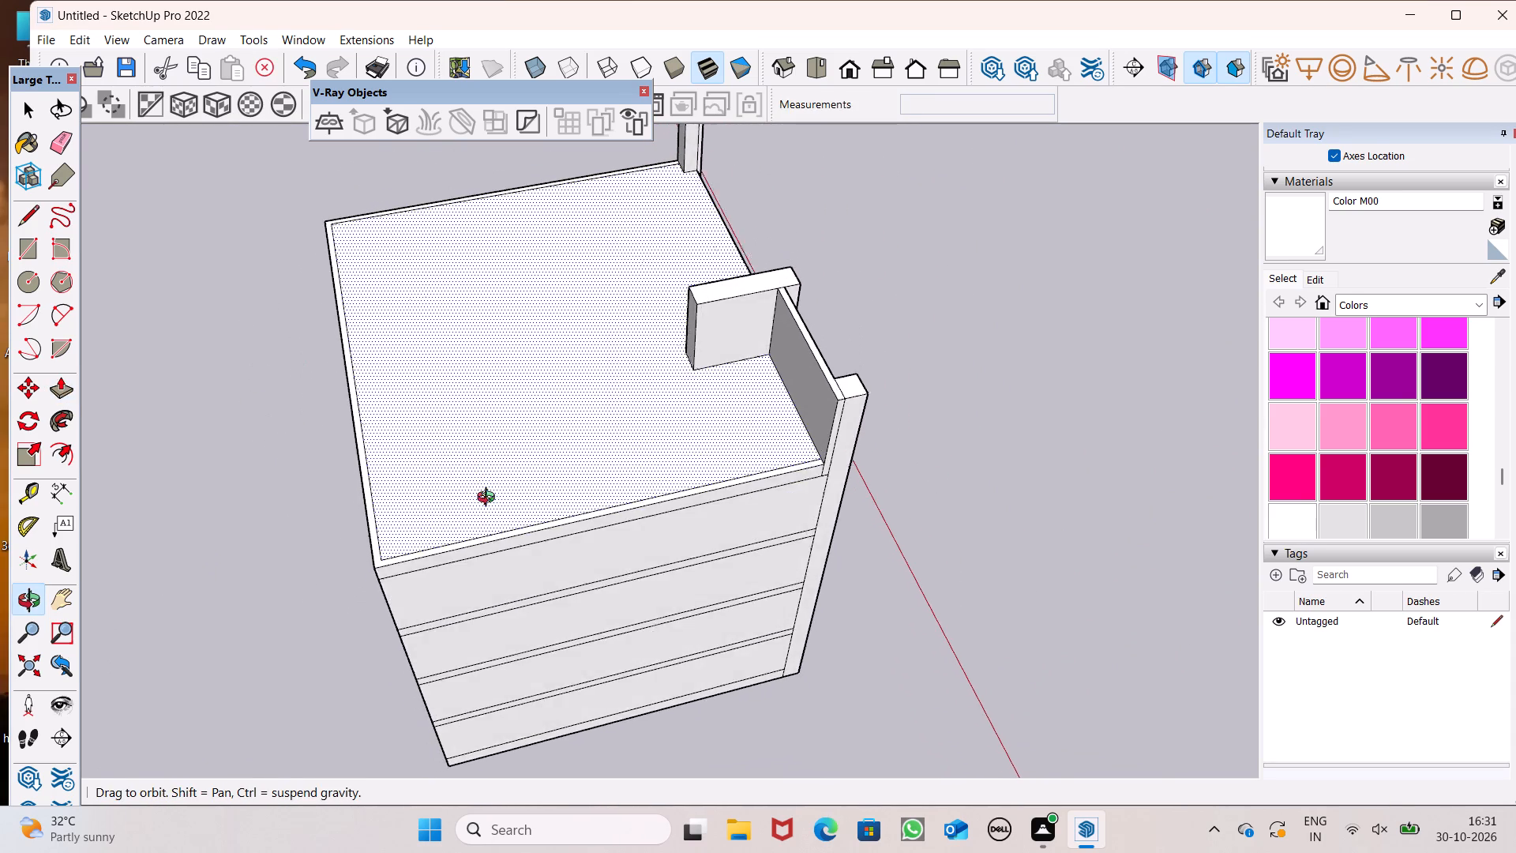
{"action": "middle_click_drag", "start_coordinate": [490, 499], "coordinate": [493, 504]}
{"action": "scroll", "coordinate": [406, 570], "scroll_direction": "up", "scroll_amount": 4}
{"action": "left_click", "coordinate": [382, 584]}
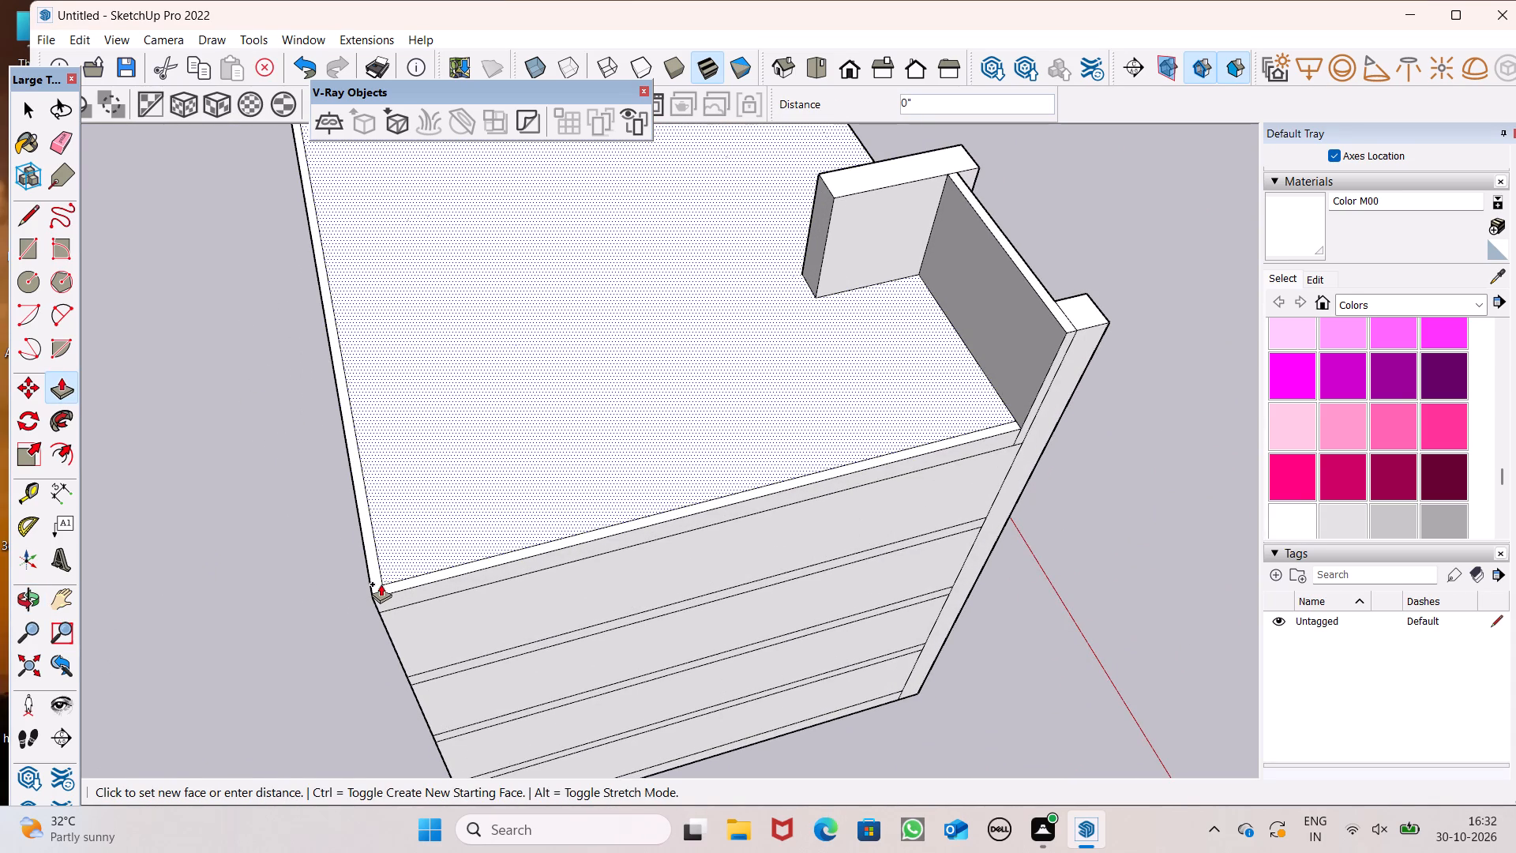
{"action": "key", "text": "ctrl+z"}
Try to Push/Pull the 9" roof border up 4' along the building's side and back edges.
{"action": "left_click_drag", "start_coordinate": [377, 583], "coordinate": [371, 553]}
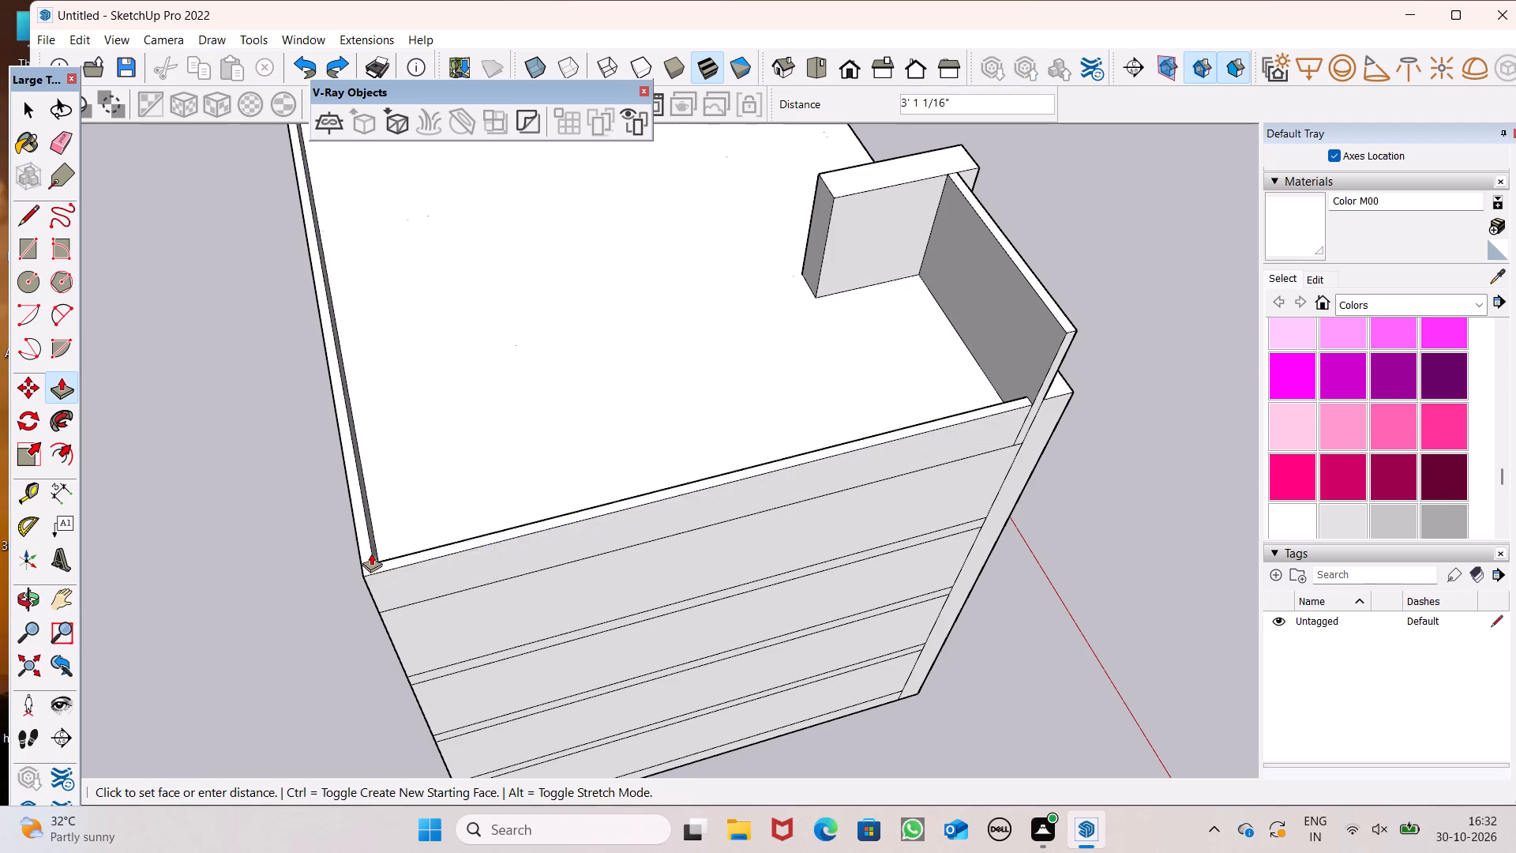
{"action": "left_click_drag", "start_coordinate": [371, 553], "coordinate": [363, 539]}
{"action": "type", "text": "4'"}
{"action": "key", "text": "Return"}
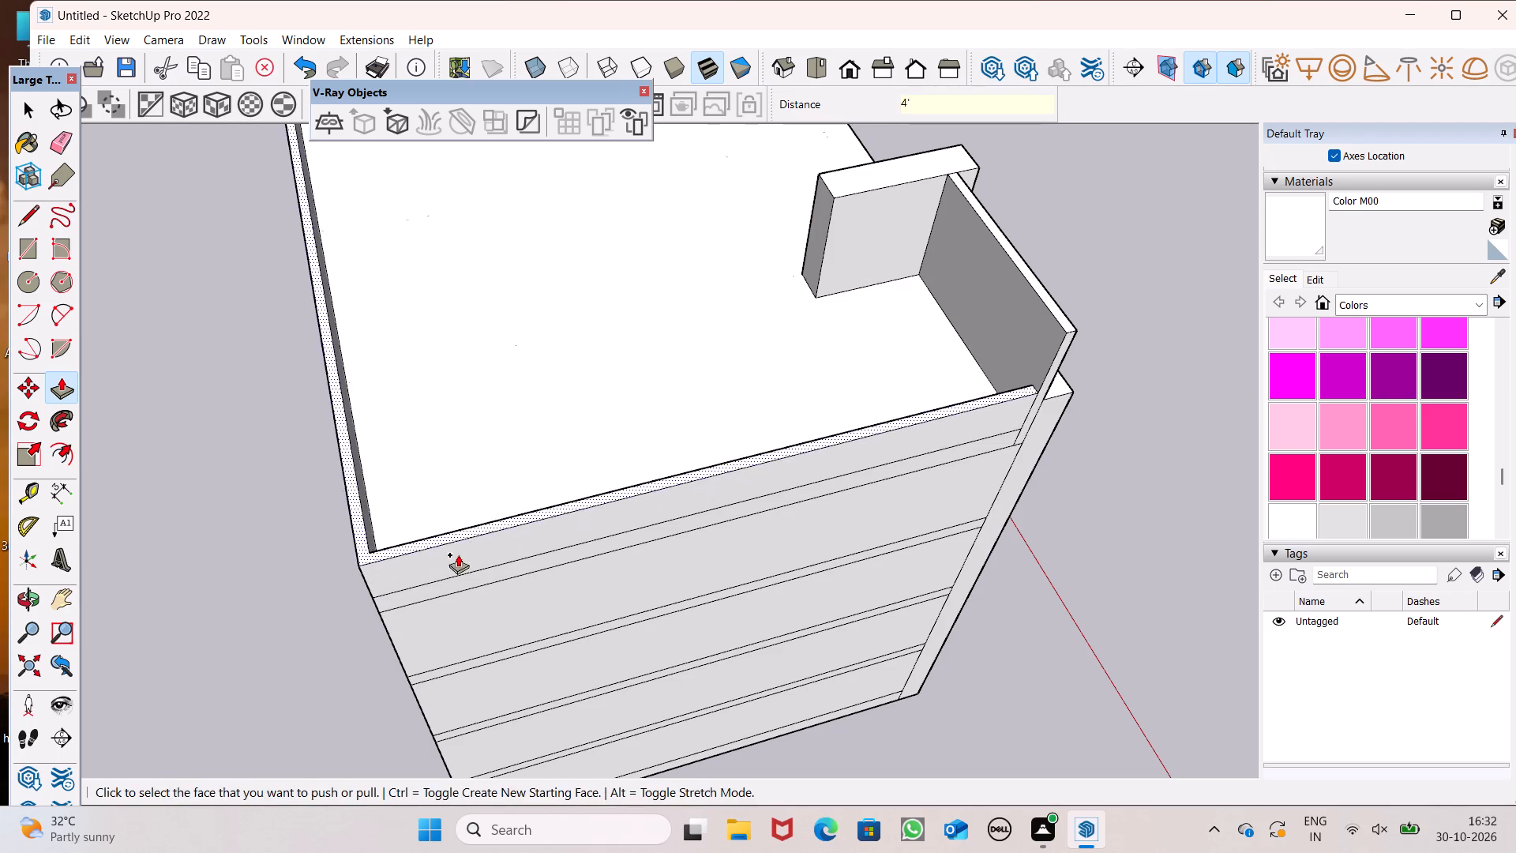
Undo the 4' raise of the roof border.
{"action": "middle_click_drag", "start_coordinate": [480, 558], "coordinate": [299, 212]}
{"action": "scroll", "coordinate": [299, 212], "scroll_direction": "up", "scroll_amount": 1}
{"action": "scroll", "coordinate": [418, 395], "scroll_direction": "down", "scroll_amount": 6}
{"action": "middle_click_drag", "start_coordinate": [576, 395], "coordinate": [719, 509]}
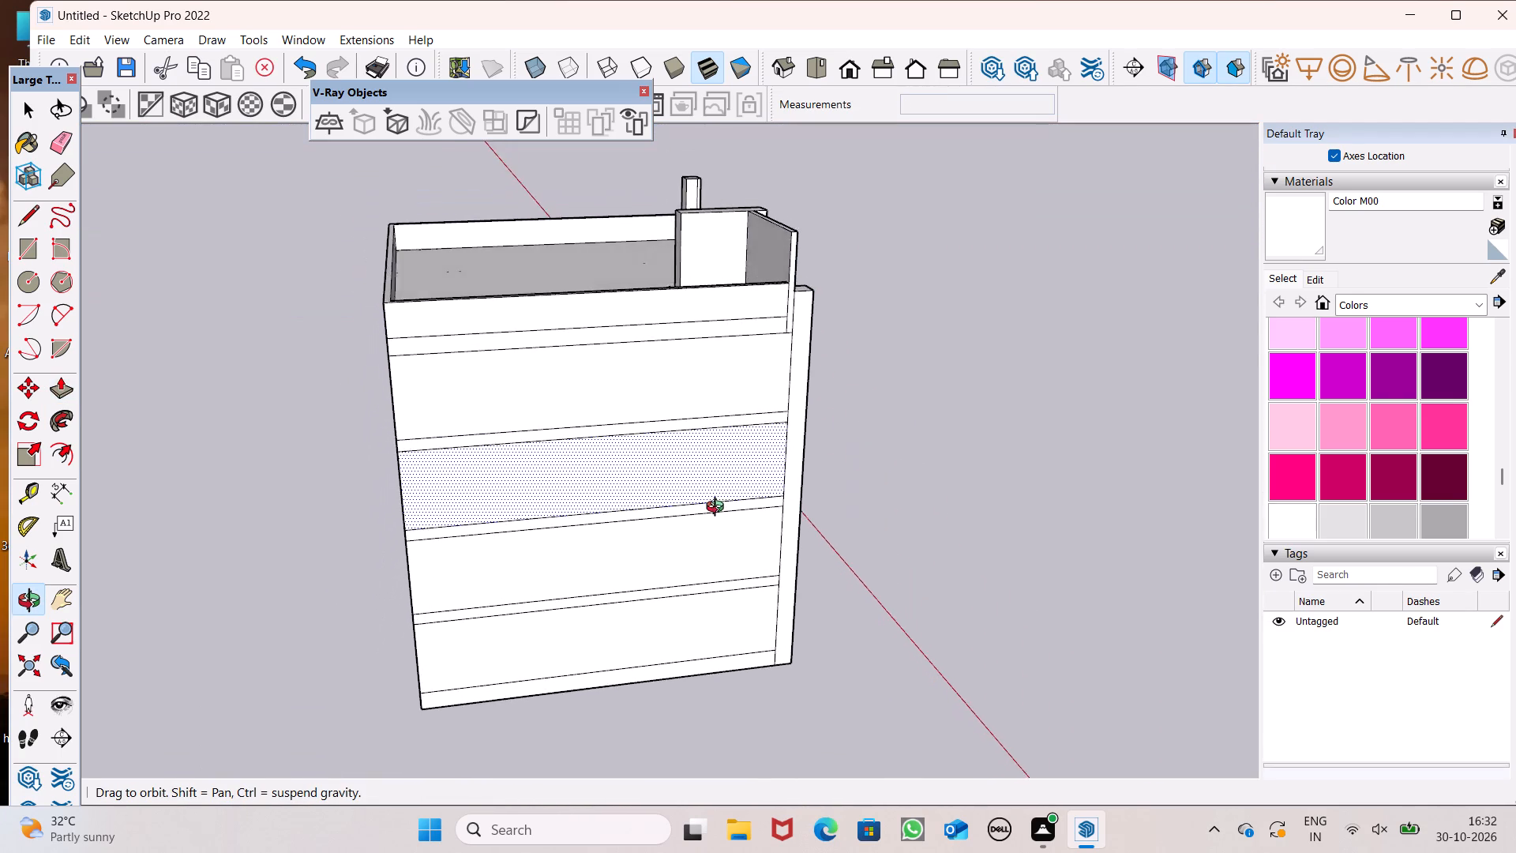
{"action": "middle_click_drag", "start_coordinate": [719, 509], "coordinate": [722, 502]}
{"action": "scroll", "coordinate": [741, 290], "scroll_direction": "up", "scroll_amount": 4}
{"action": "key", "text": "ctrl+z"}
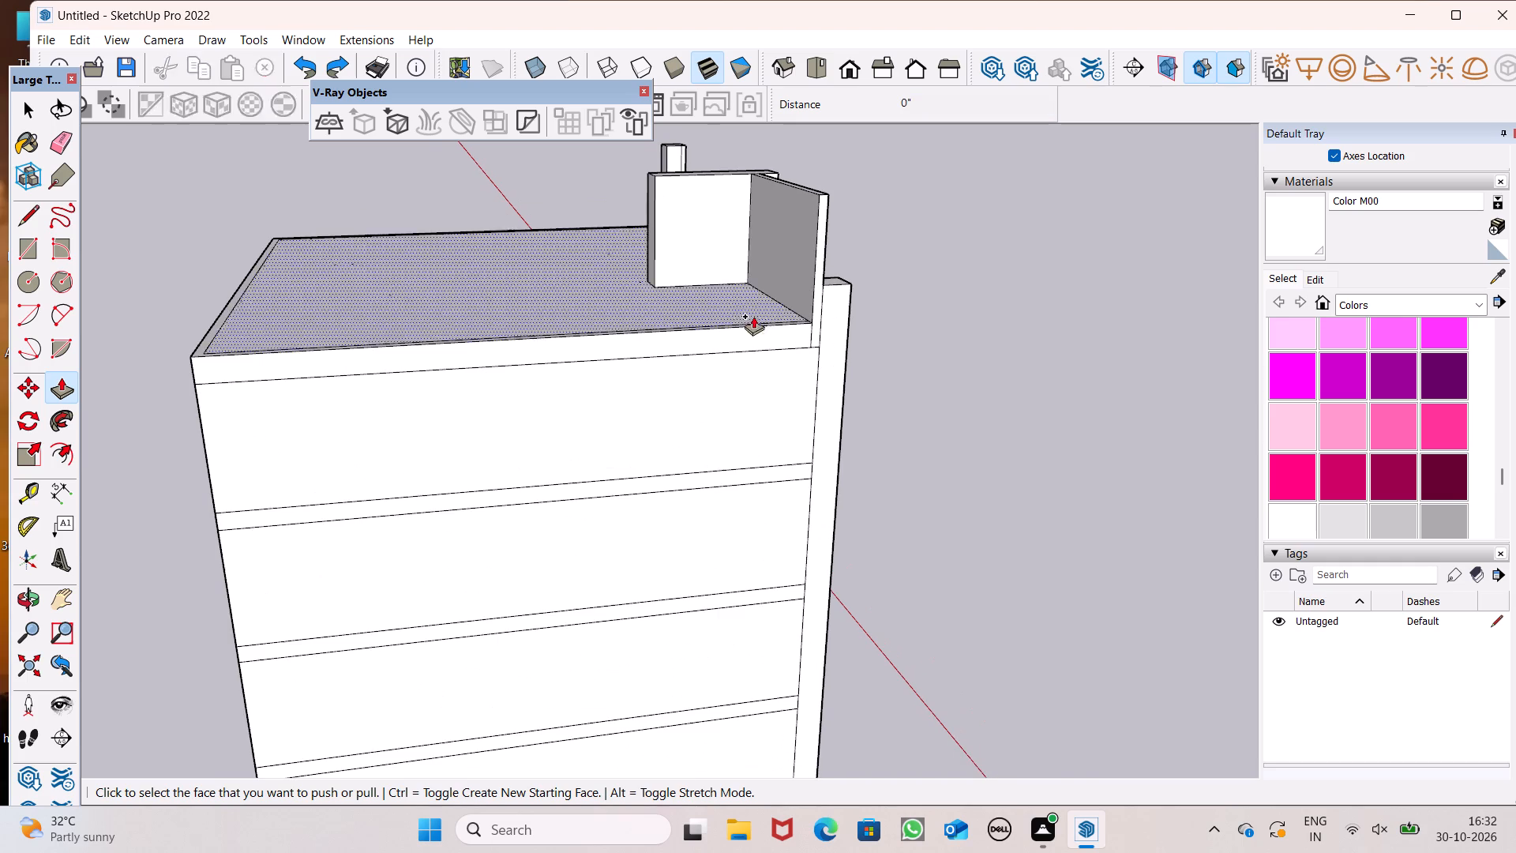
Push/Pull the roof border strip up 4' to form the parapet around the roof.
{"action": "middle_click_drag", "start_coordinate": [777, 386], "coordinate": [908, 528]}
{"action": "scroll", "coordinate": [884, 451], "scroll_direction": "up", "scroll_amount": 5}
{"action": "left_click_drag", "start_coordinate": [857, 409], "coordinate": [838, 381]}
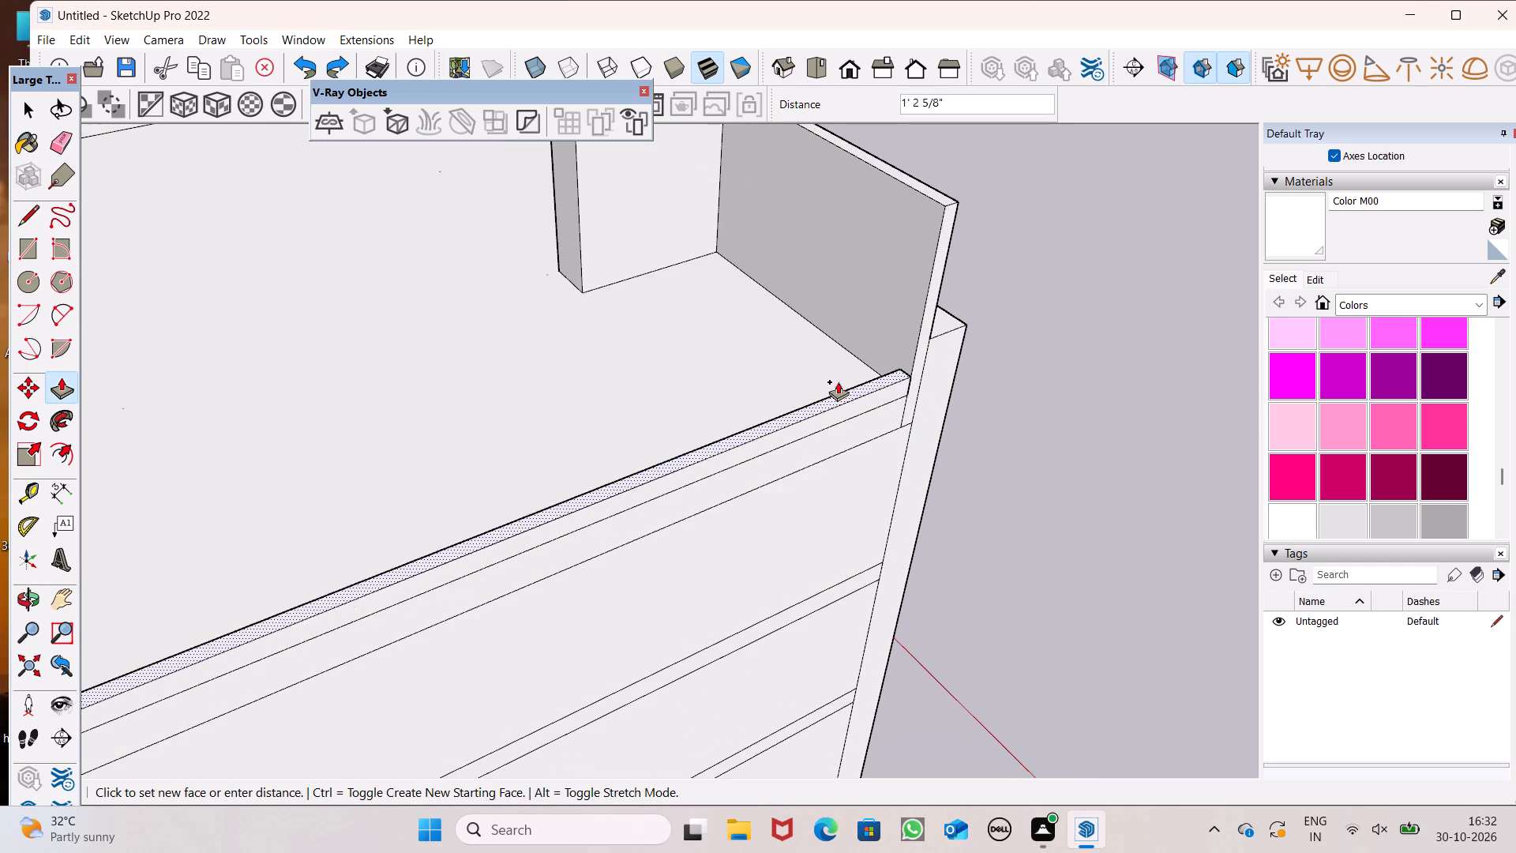
{"action": "left_click_drag", "start_coordinate": [838, 381], "coordinate": [750, 256]}
{"action": "type", "text": "4'"}
{"action": "key", "text": "Return"}
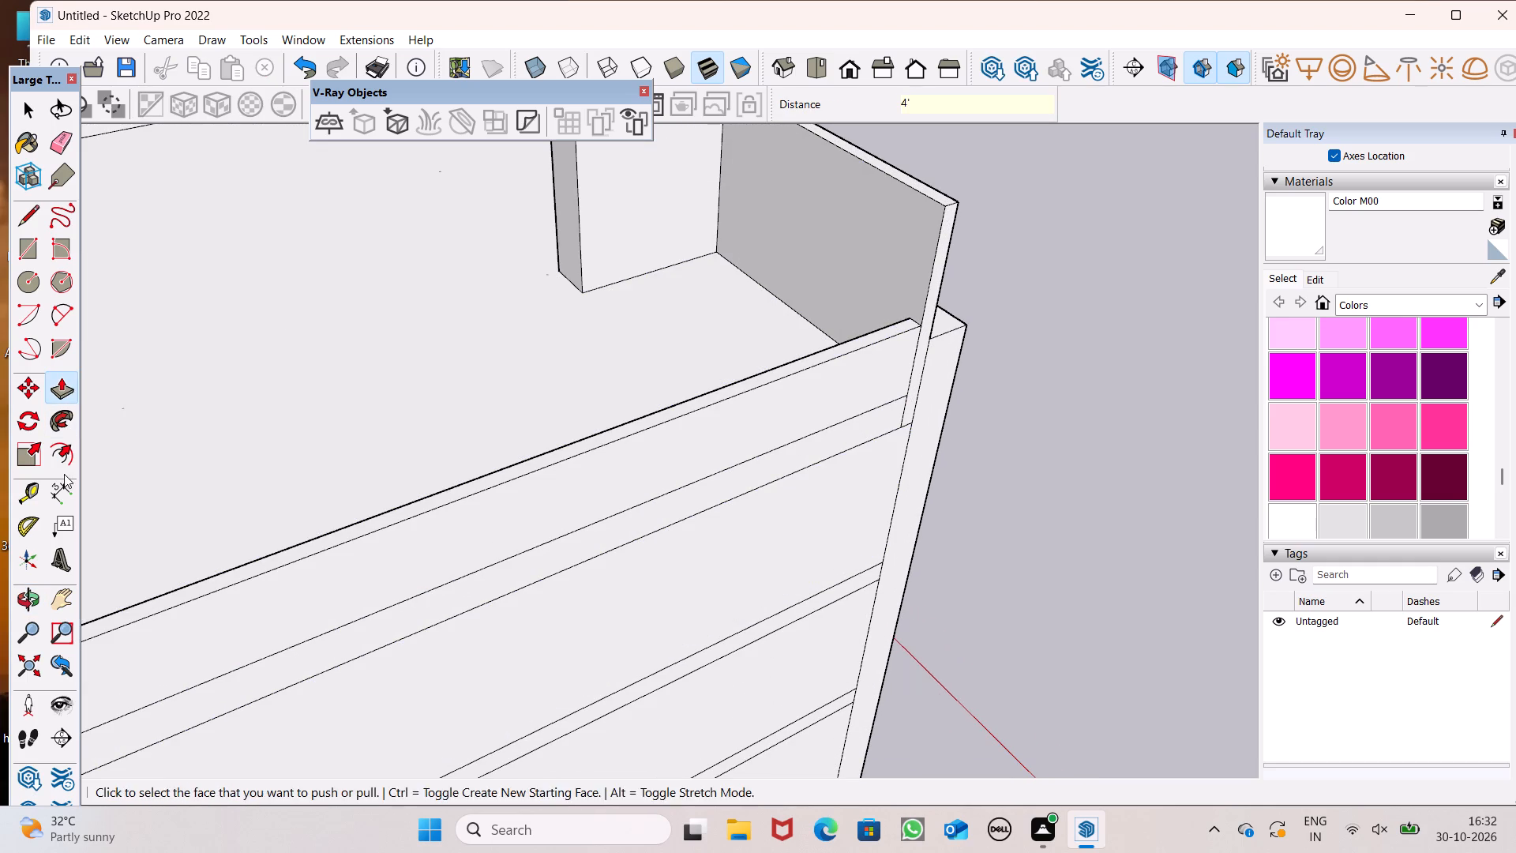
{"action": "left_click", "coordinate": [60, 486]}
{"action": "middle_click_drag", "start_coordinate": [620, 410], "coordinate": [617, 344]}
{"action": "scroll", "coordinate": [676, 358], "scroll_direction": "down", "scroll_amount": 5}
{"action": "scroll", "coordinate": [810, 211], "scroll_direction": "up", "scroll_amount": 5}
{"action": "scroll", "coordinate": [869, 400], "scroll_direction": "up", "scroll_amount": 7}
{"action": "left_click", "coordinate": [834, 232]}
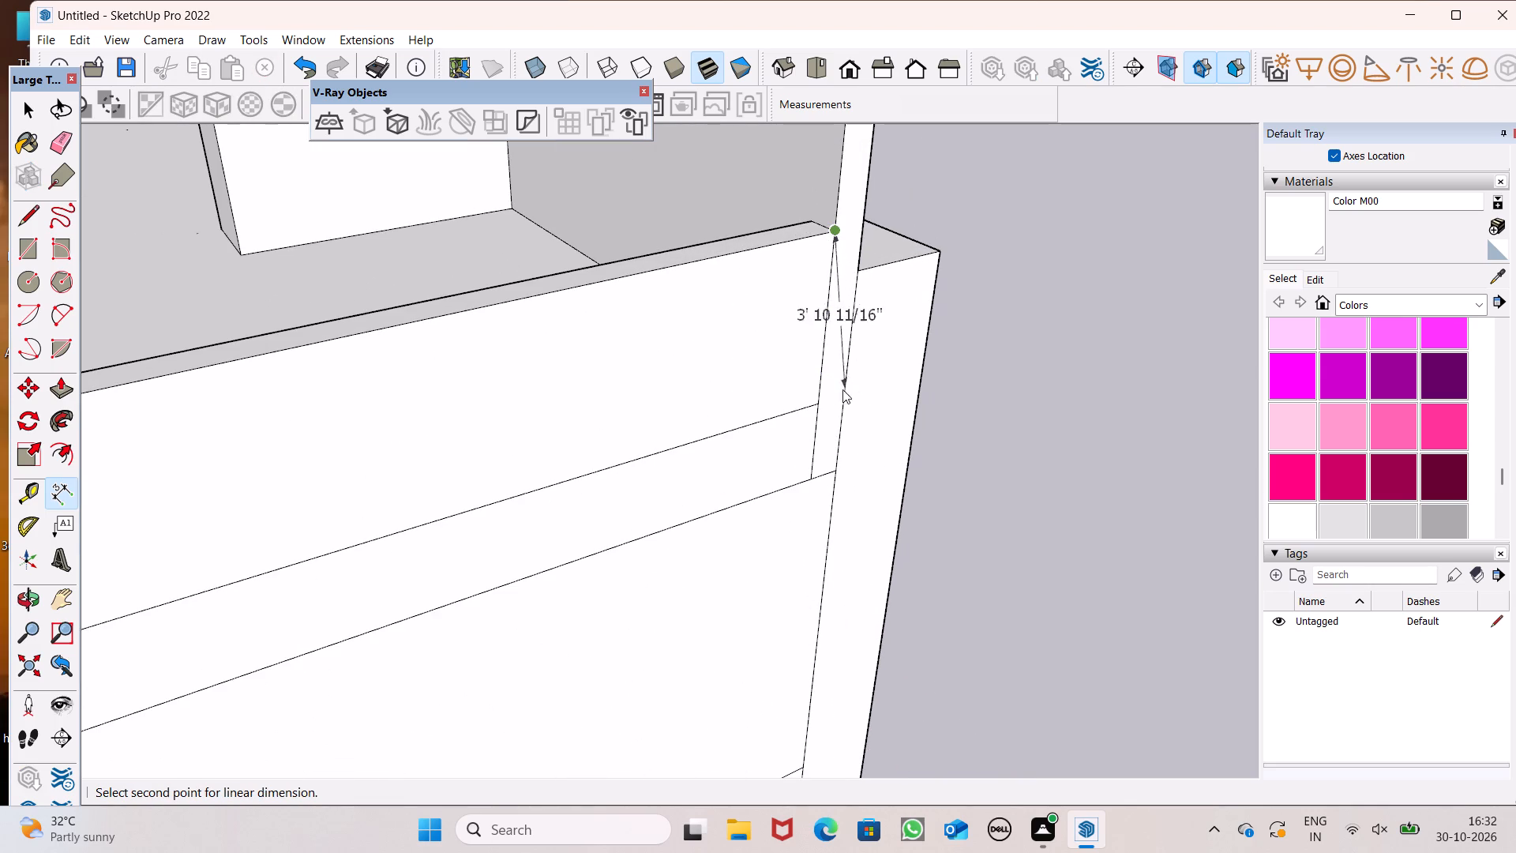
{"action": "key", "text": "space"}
Draw a 9" line across the top of the side parapet, a short distance back from the raised front wall.
{"action": "scroll", "coordinate": [677, 404], "scroll_direction": "down", "scroll_amount": 7}
{"action": "middle_click_drag", "start_coordinate": [674, 409], "coordinate": [512, 438]}
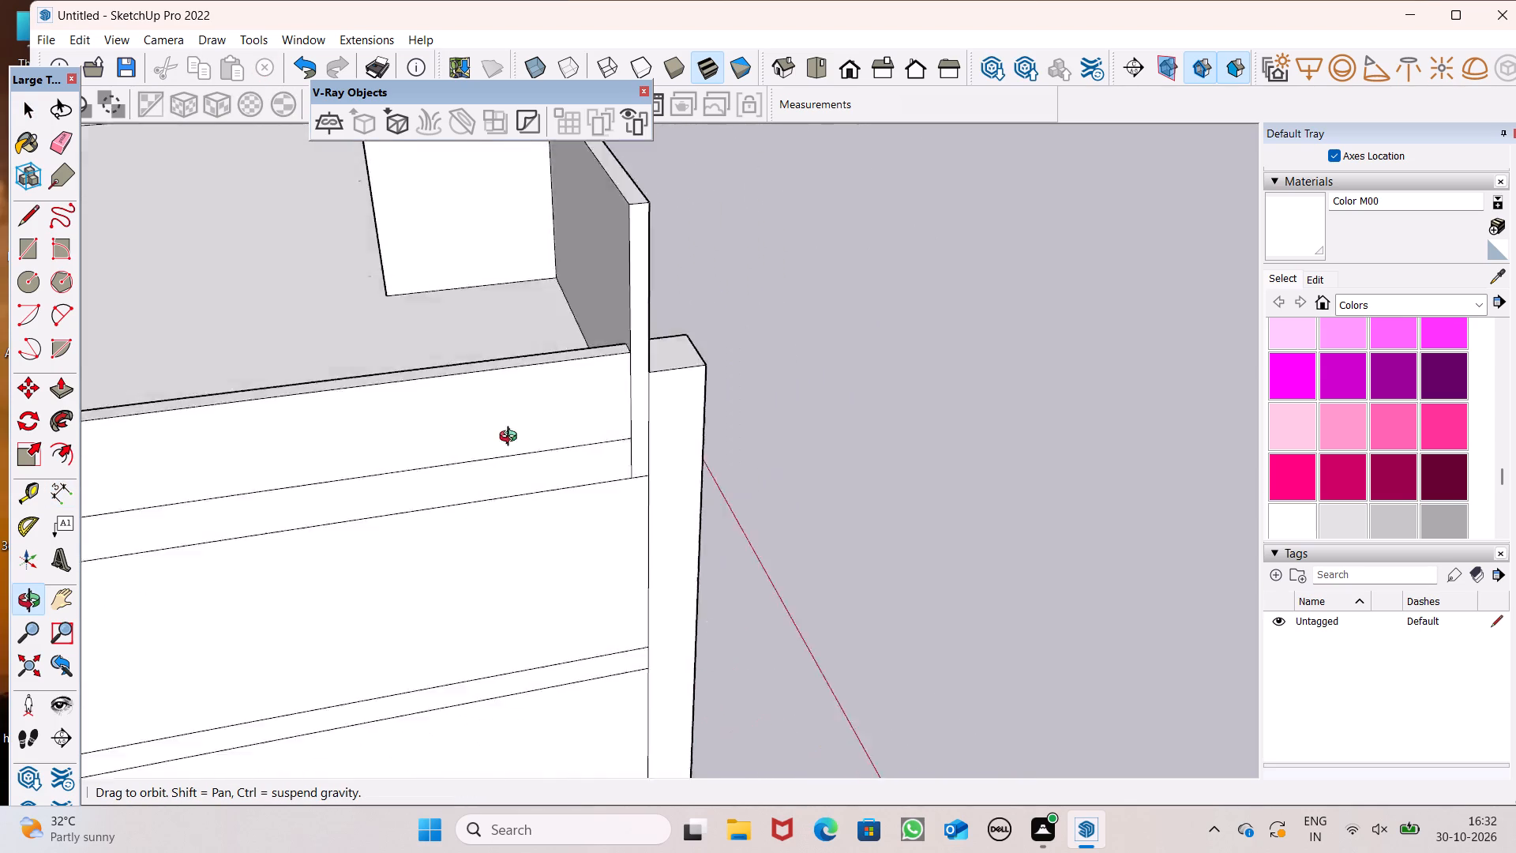
{"action": "middle_click_drag", "start_coordinate": [512, 438], "coordinate": [576, 354]}
{"action": "scroll", "coordinate": [574, 354], "scroll_direction": "up", "scroll_amount": 1}
{"action": "scroll", "coordinate": [731, 361], "scroll_direction": "down", "scroll_amount": 5}
{"action": "middle_click_drag", "start_coordinate": [797, 424], "coordinate": [748, 445]}
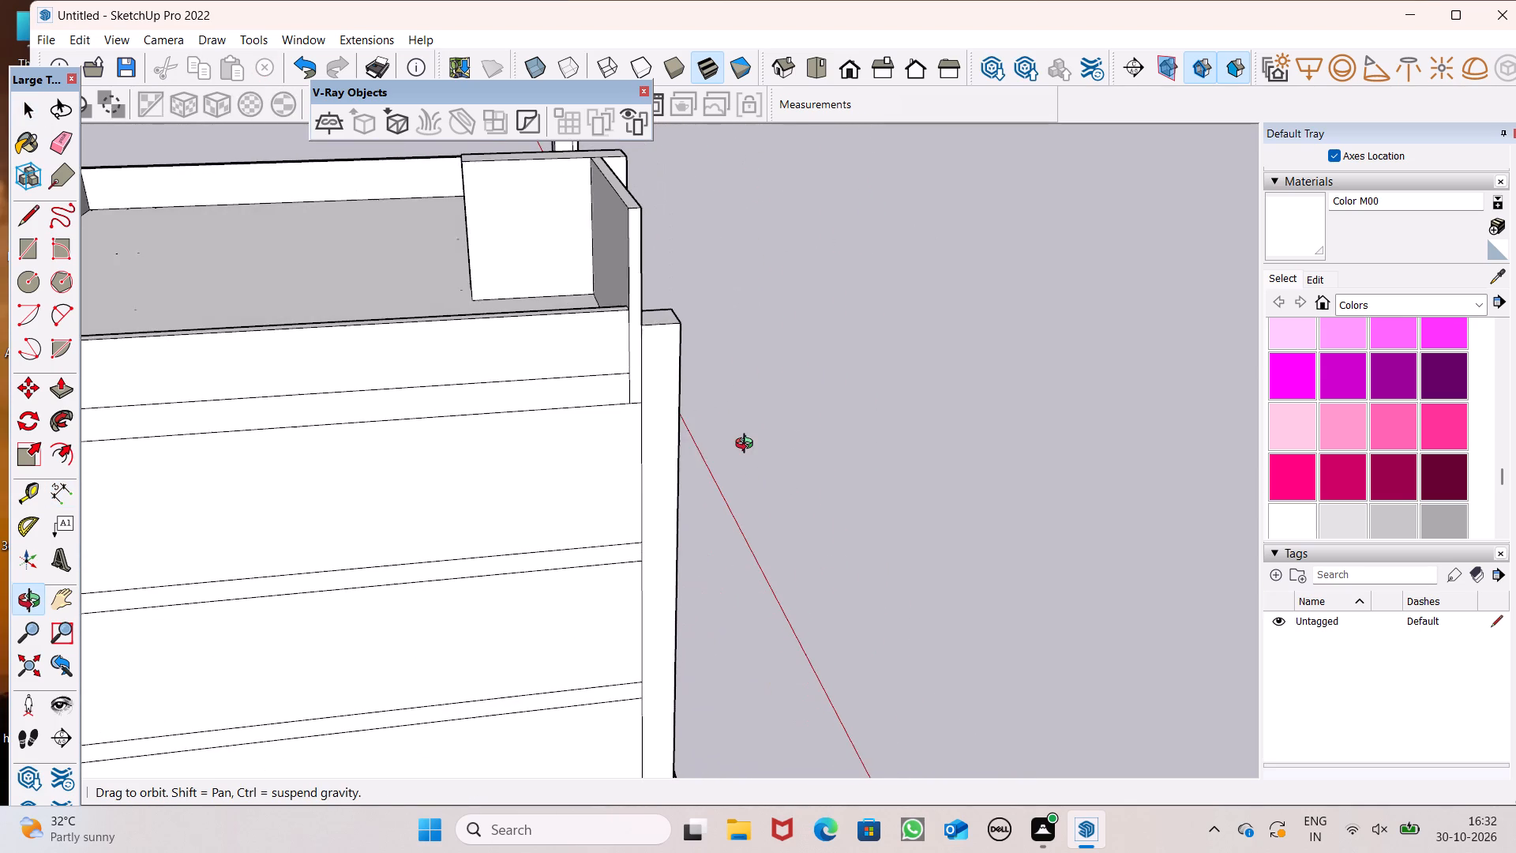
{"action": "middle_click_drag", "start_coordinate": [748, 445], "coordinate": [861, 494]}
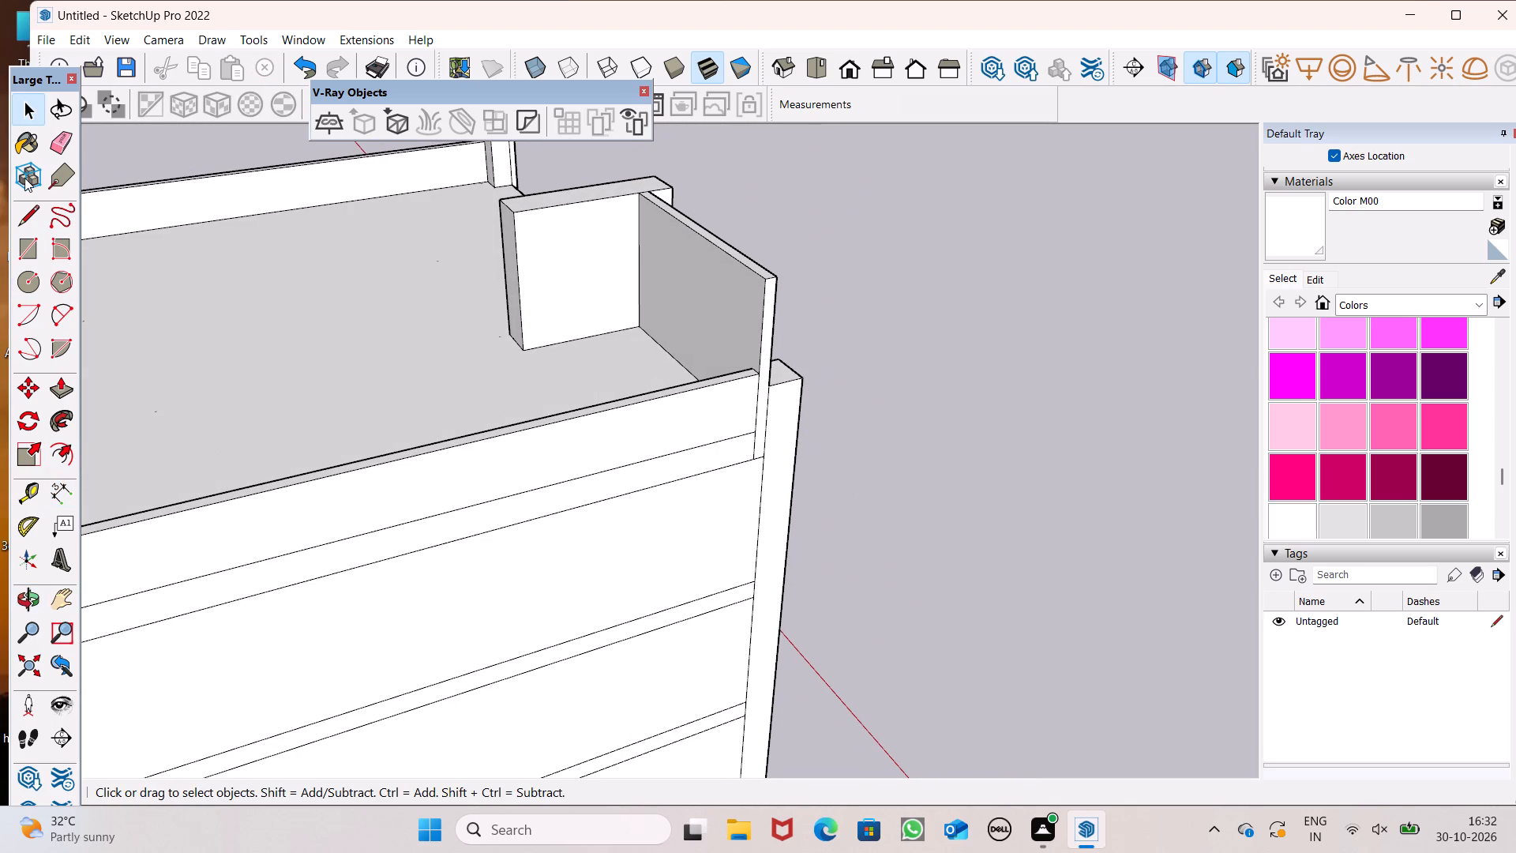
{"action": "left_click", "coordinate": [31, 225]}
{"action": "middle_click_drag", "start_coordinate": [572, 487], "coordinate": [518, 502]}
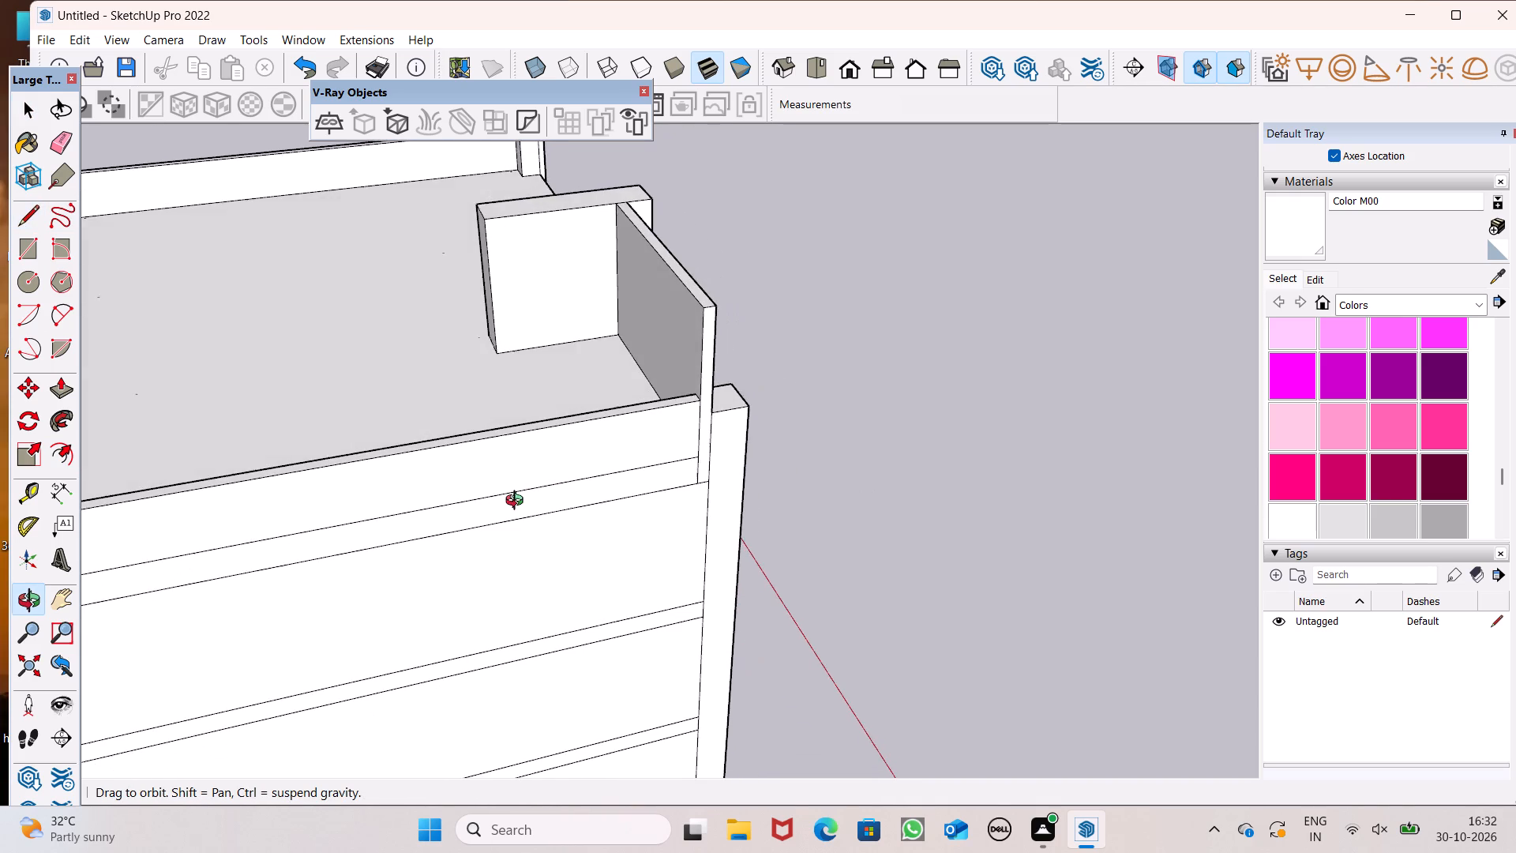
{"action": "middle_click_drag", "start_coordinate": [518, 502], "coordinate": [482, 509]}
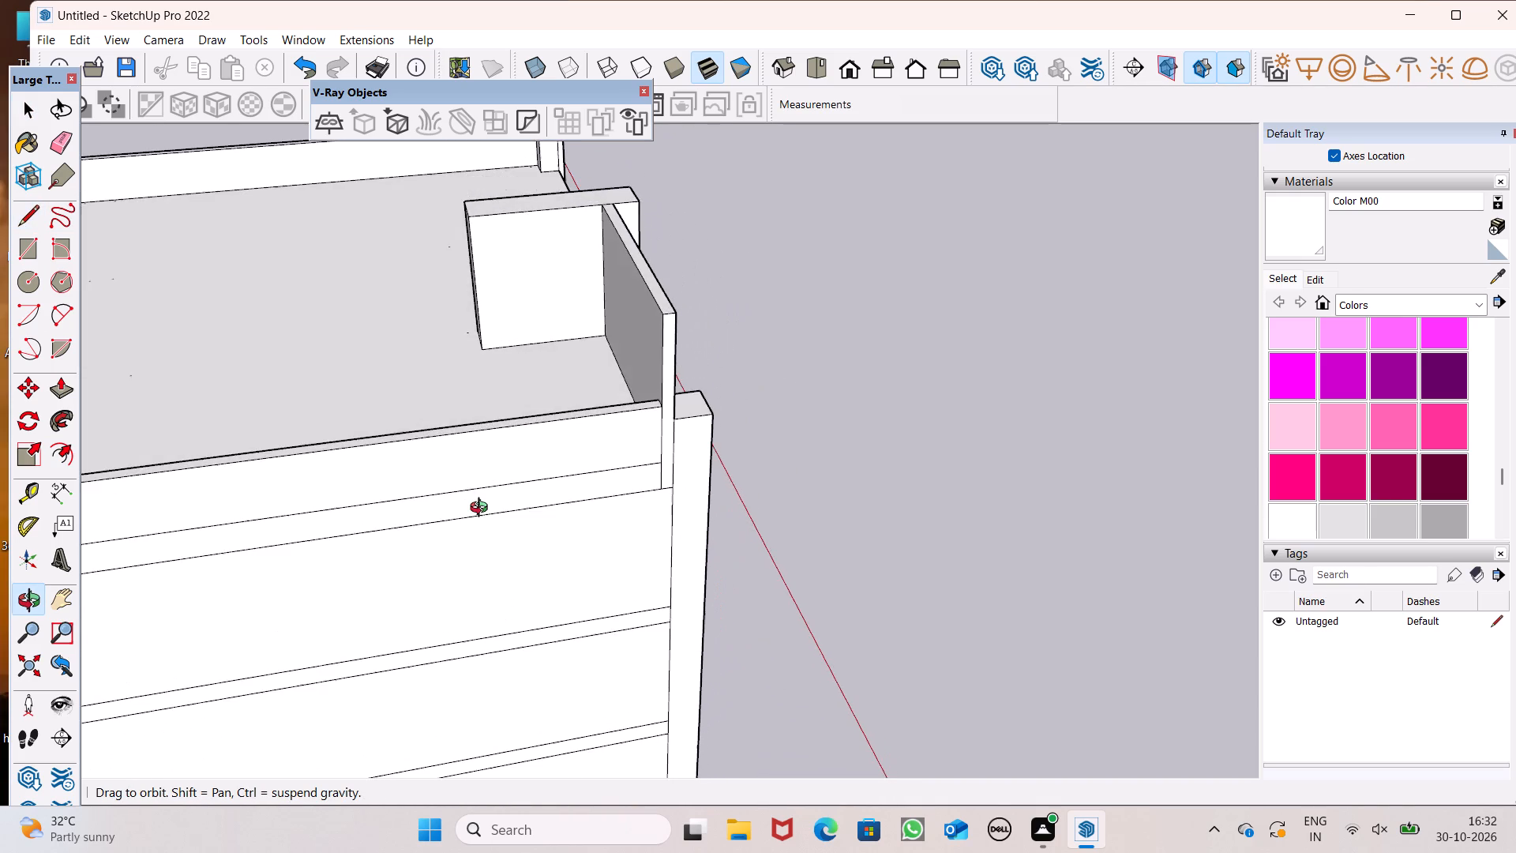
{"action": "middle_click_drag", "start_coordinate": [482, 509], "coordinate": [535, 518]}
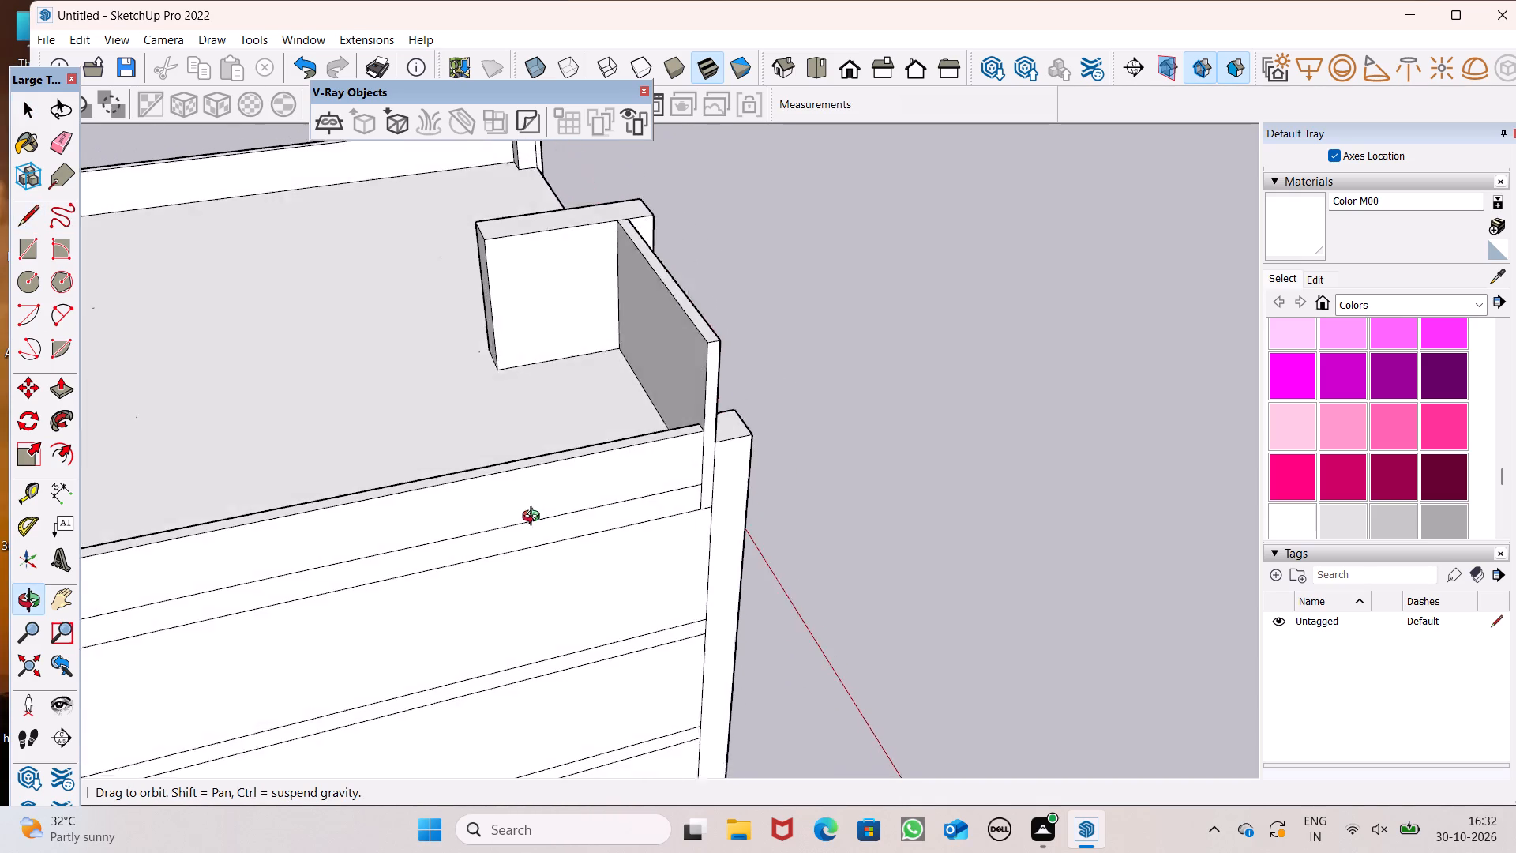
{"action": "middle_click_drag", "start_coordinate": [535, 518], "coordinate": [545, 557]}
{"action": "middle_click_drag", "start_coordinate": [540, 534], "coordinate": [506, 494]}
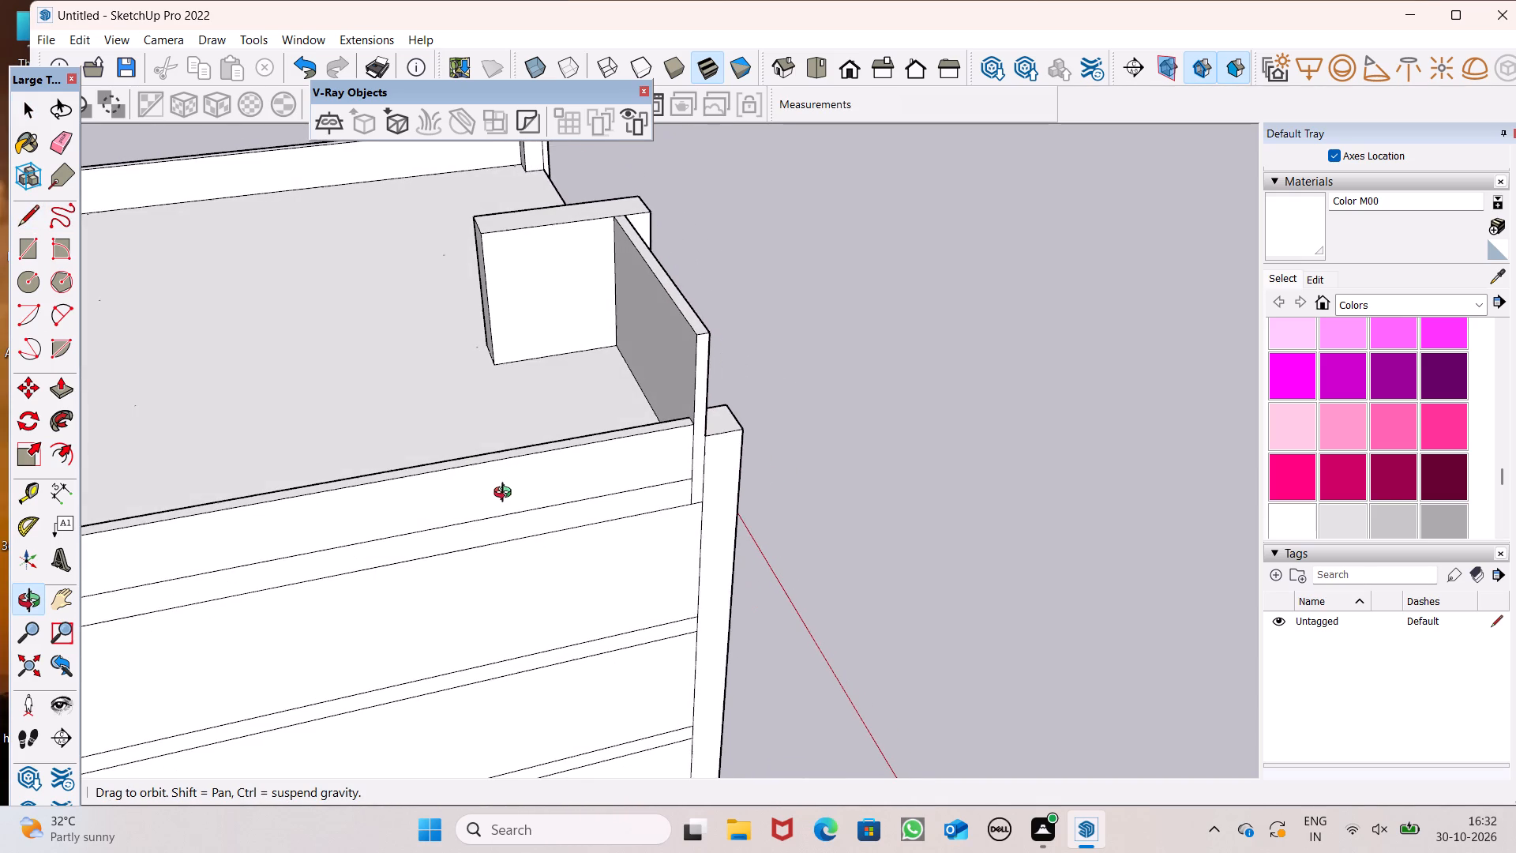
{"action": "middle_click_drag", "start_coordinate": [506, 494], "coordinate": [610, 539]}
{"action": "scroll", "coordinate": [700, 526], "scroll_direction": "up", "scroll_amount": 3}
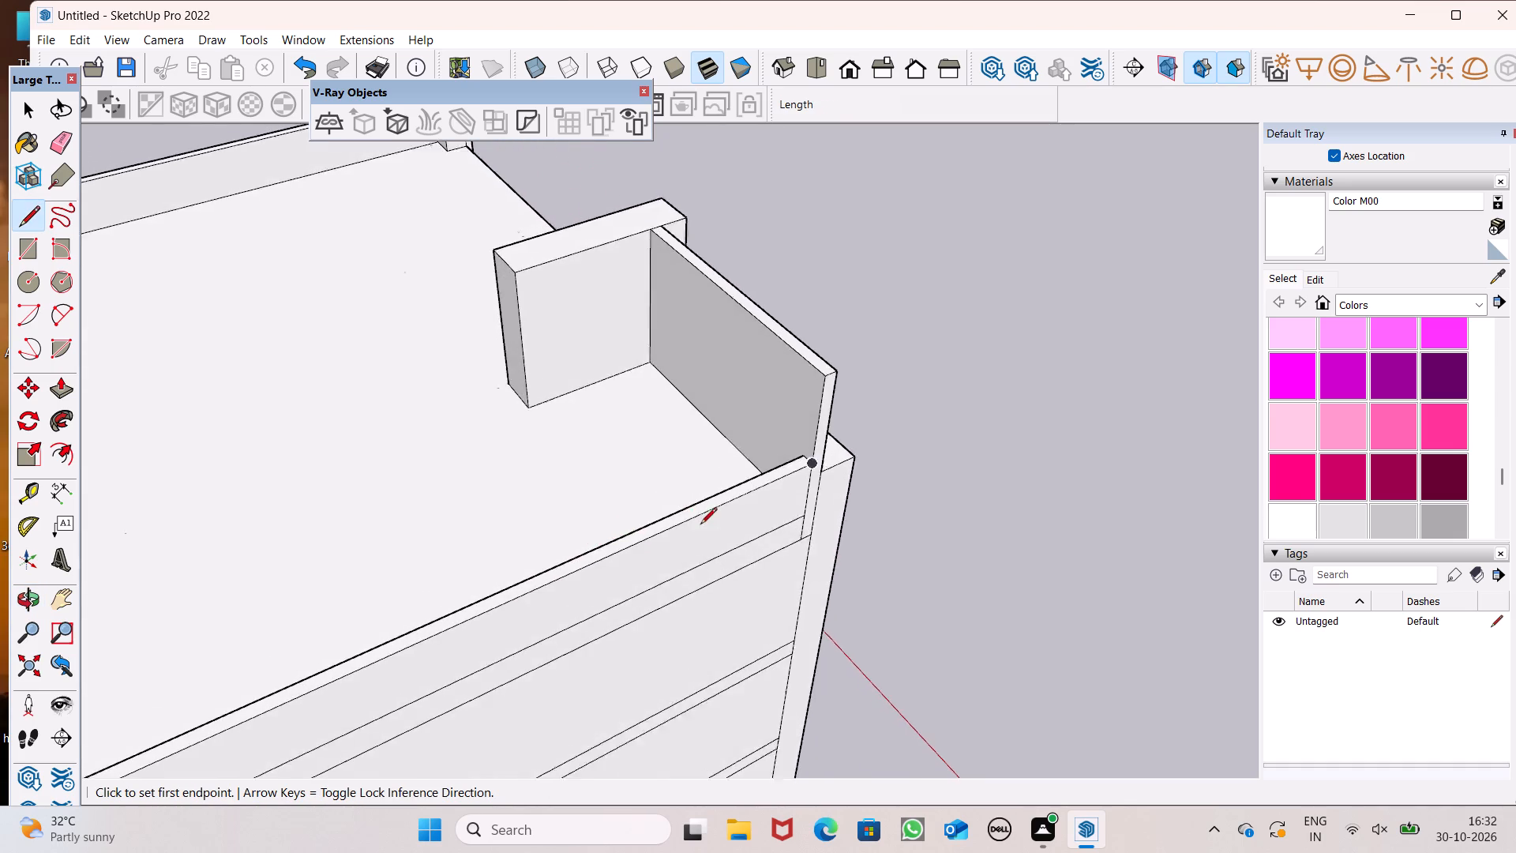
{"action": "scroll", "coordinate": [700, 525], "scroll_direction": "up", "scroll_amount": 3}
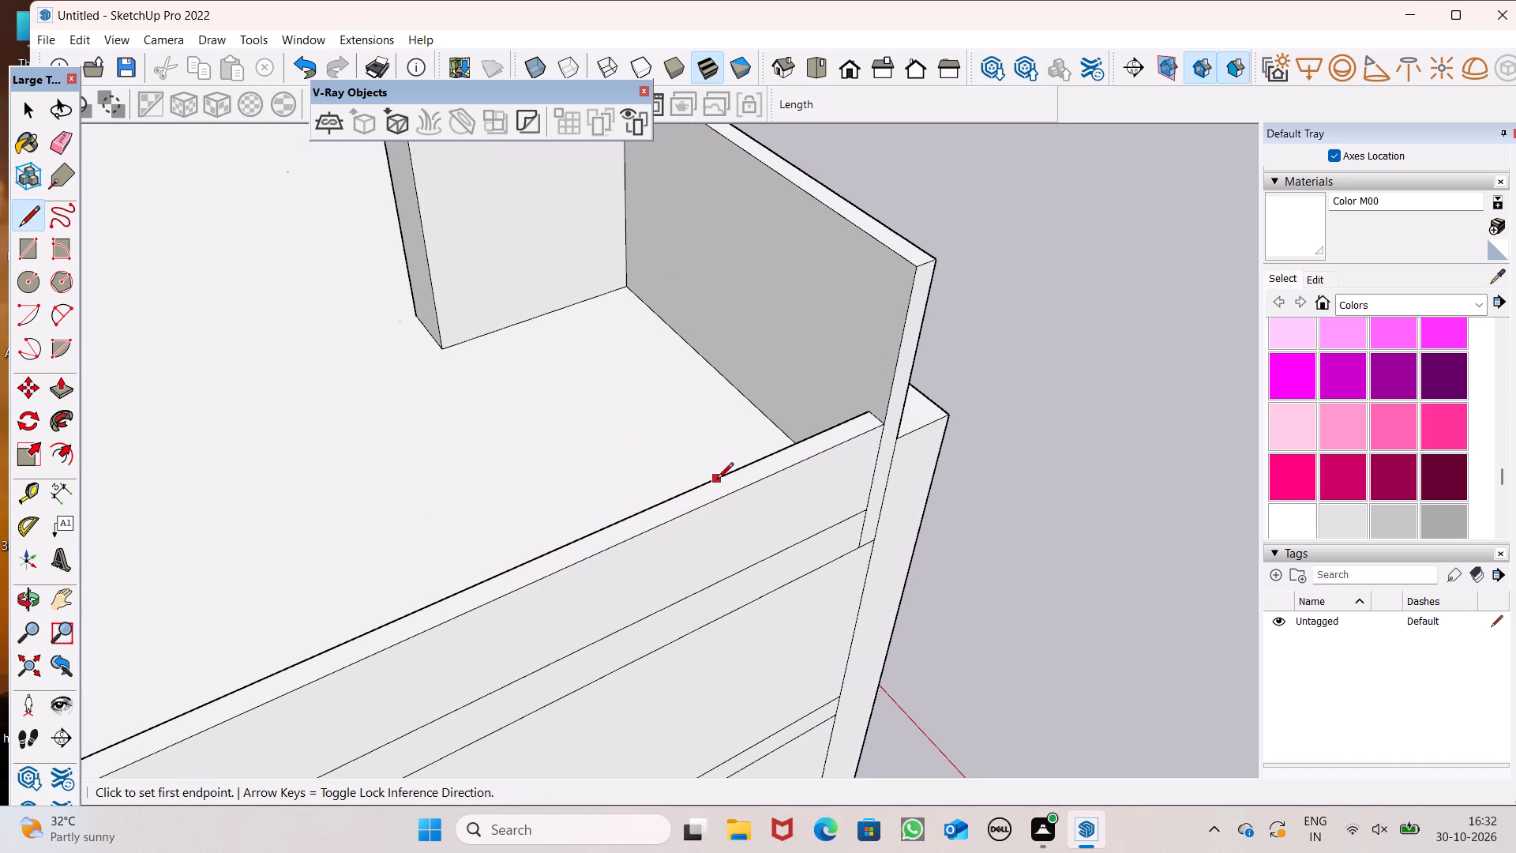
{"action": "left_click", "coordinate": [718, 479]}
{"action": "left_click", "coordinate": [730, 490]}
Draw a 6' vertical line on the raised front wall's inner face, from the parapet's inner corner to the wall top.
{"action": "scroll", "coordinate": [865, 400], "scroll_direction": "up", "scroll_amount": 6}
{"action": "left_click", "coordinate": [862, 418]}
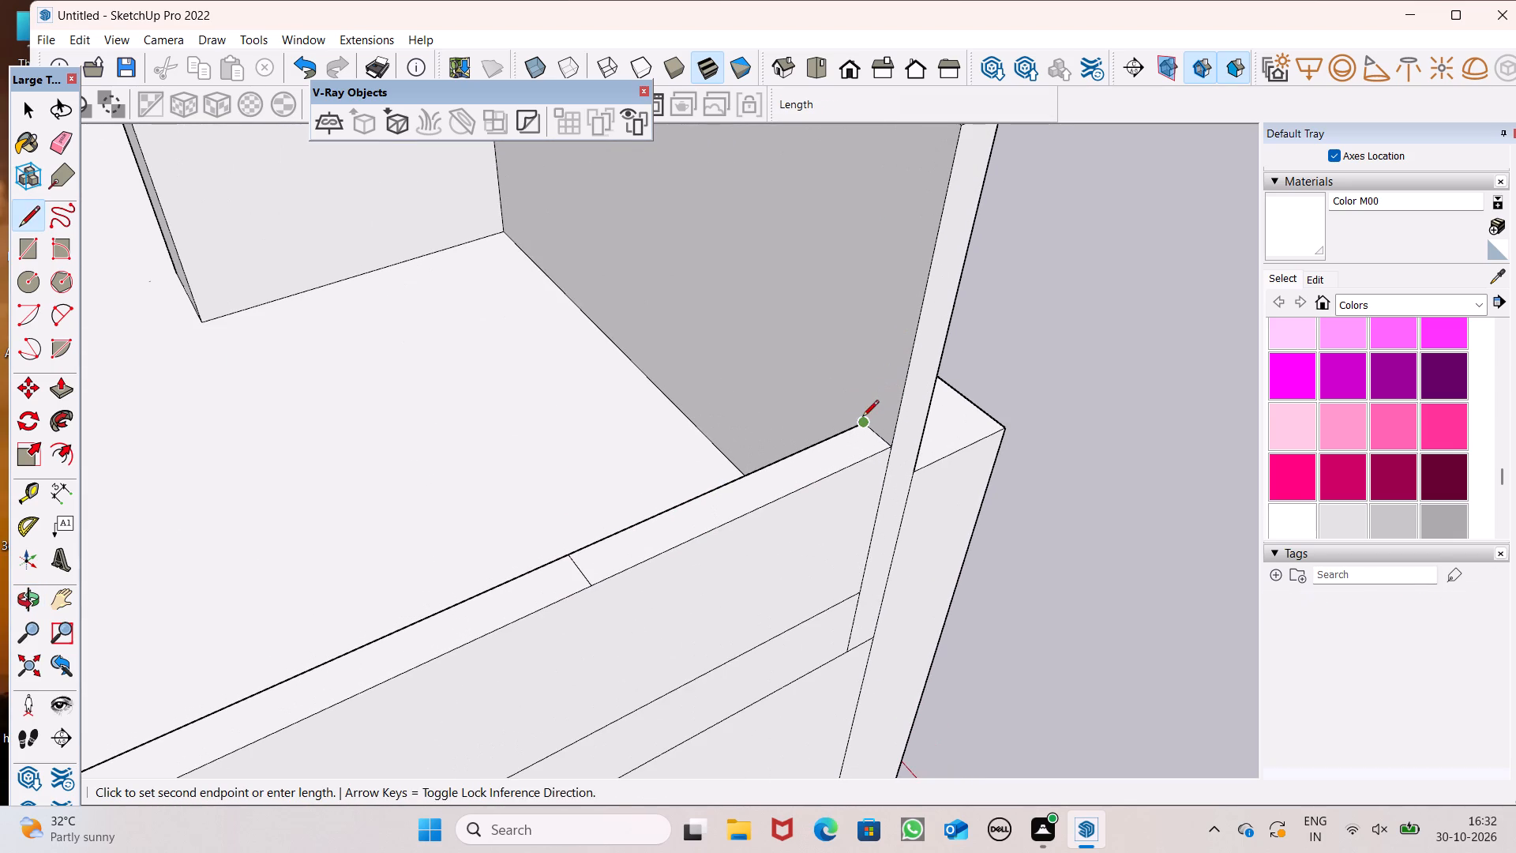
{"action": "scroll", "coordinate": [885, 341], "scroll_direction": "down", "scroll_amount": 5}
{"action": "left_click", "coordinate": [913, 210]}
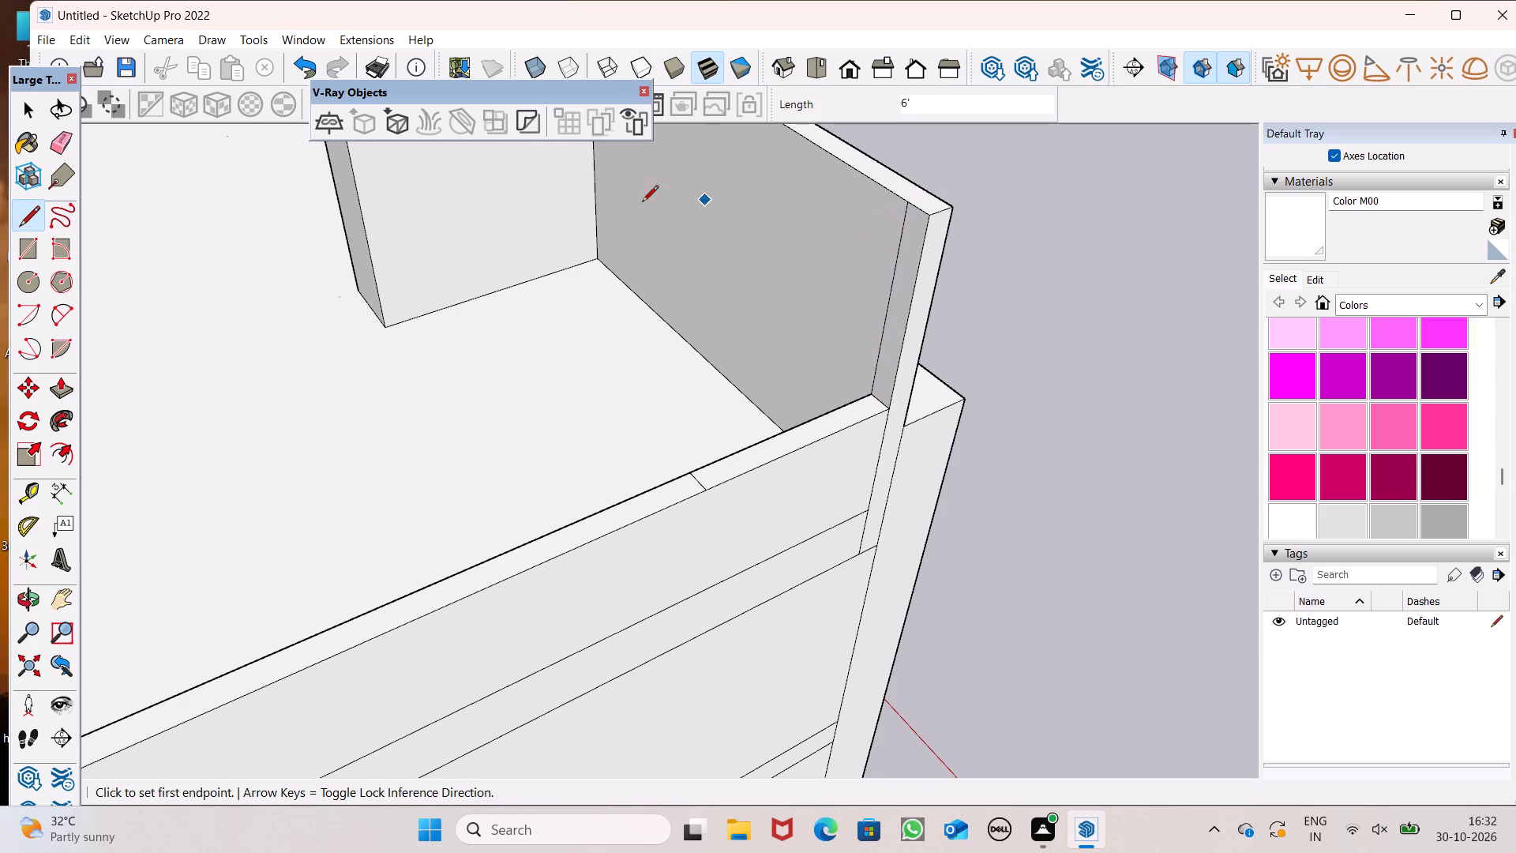
Push/Pull the narrow strip above the parapet about 6' 1" out to the line across the parapet top.
{"action": "left_click", "coordinate": [69, 396]}
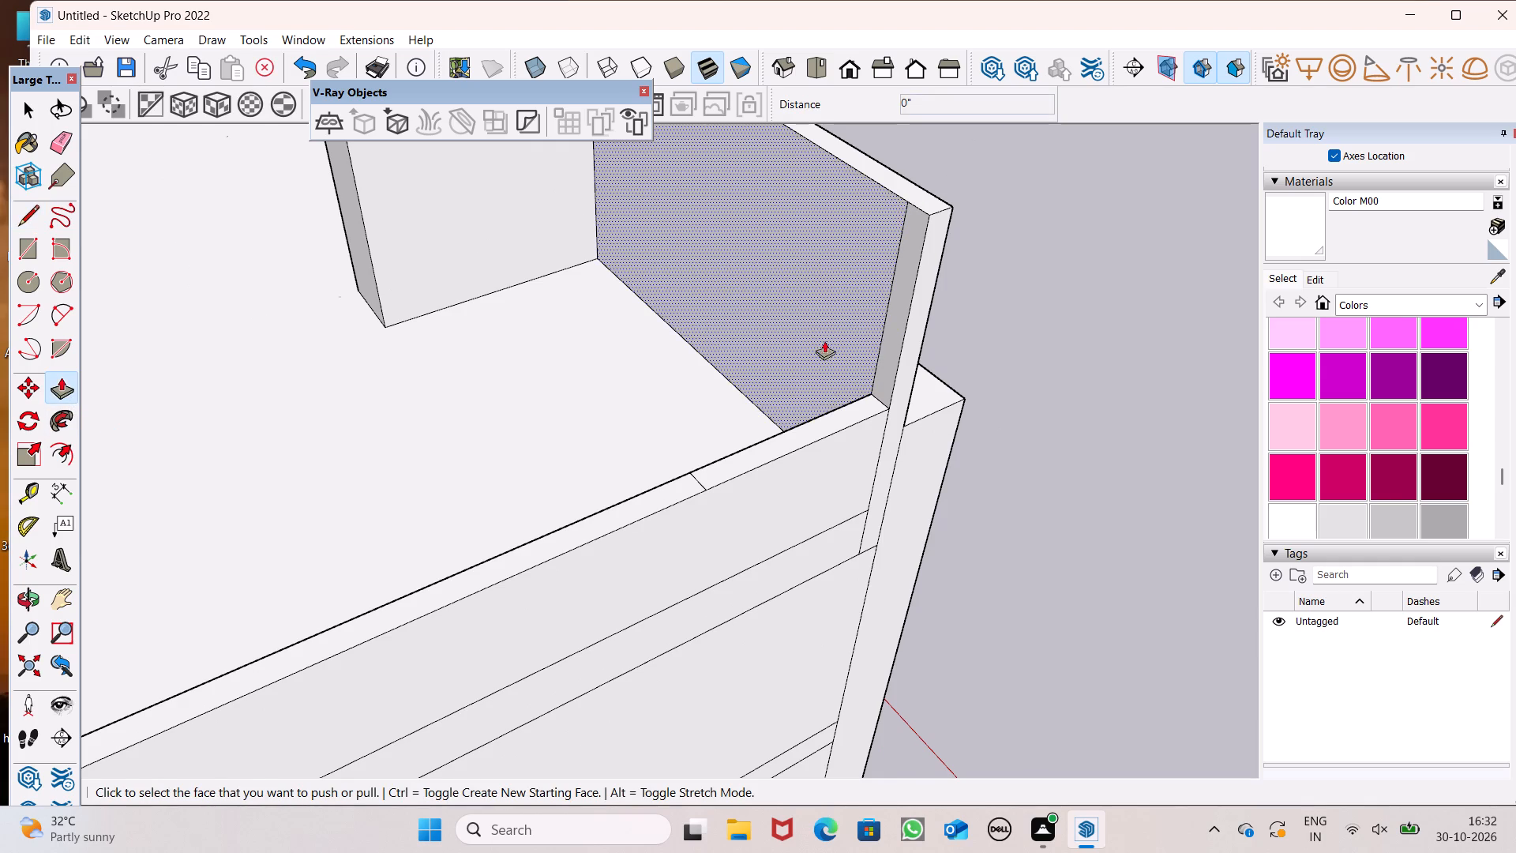
{"action": "left_click_drag", "start_coordinate": [882, 390], "coordinate": [707, 487]}
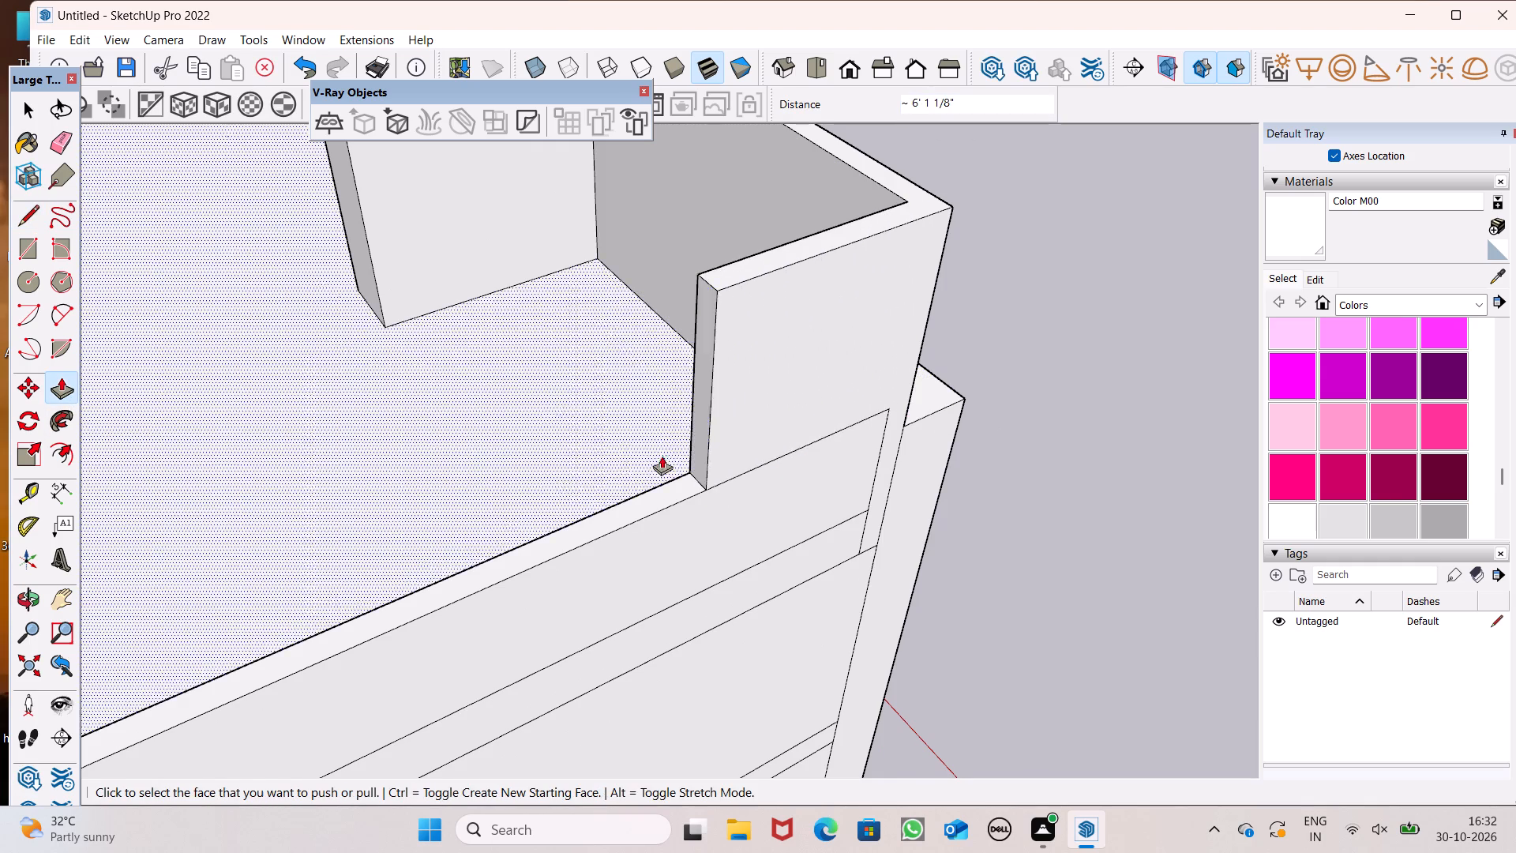
Push/Pull the inner face of the new side wall about 15' 9" across to the tall column wall opposite.
{"action": "scroll", "coordinate": [605, 441], "scroll_direction": "down", "scroll_amount": 6}
{"action": "middle_click_drag", "start_coordinate": [598, 444], "coordinate": [183, 399]}
{"action": "scroll", "coordinate": [183, 399], "scroll_direction": "up", "scroll_amount": 1}
{"action": "scroll", "coordinate": [401, 354], "scroll_direction": "down", "scroll_amount": 5}
{"action": "scroll", "coordinate": [532, 356], "scroll_direction": "down", "scroll_amount": 4}
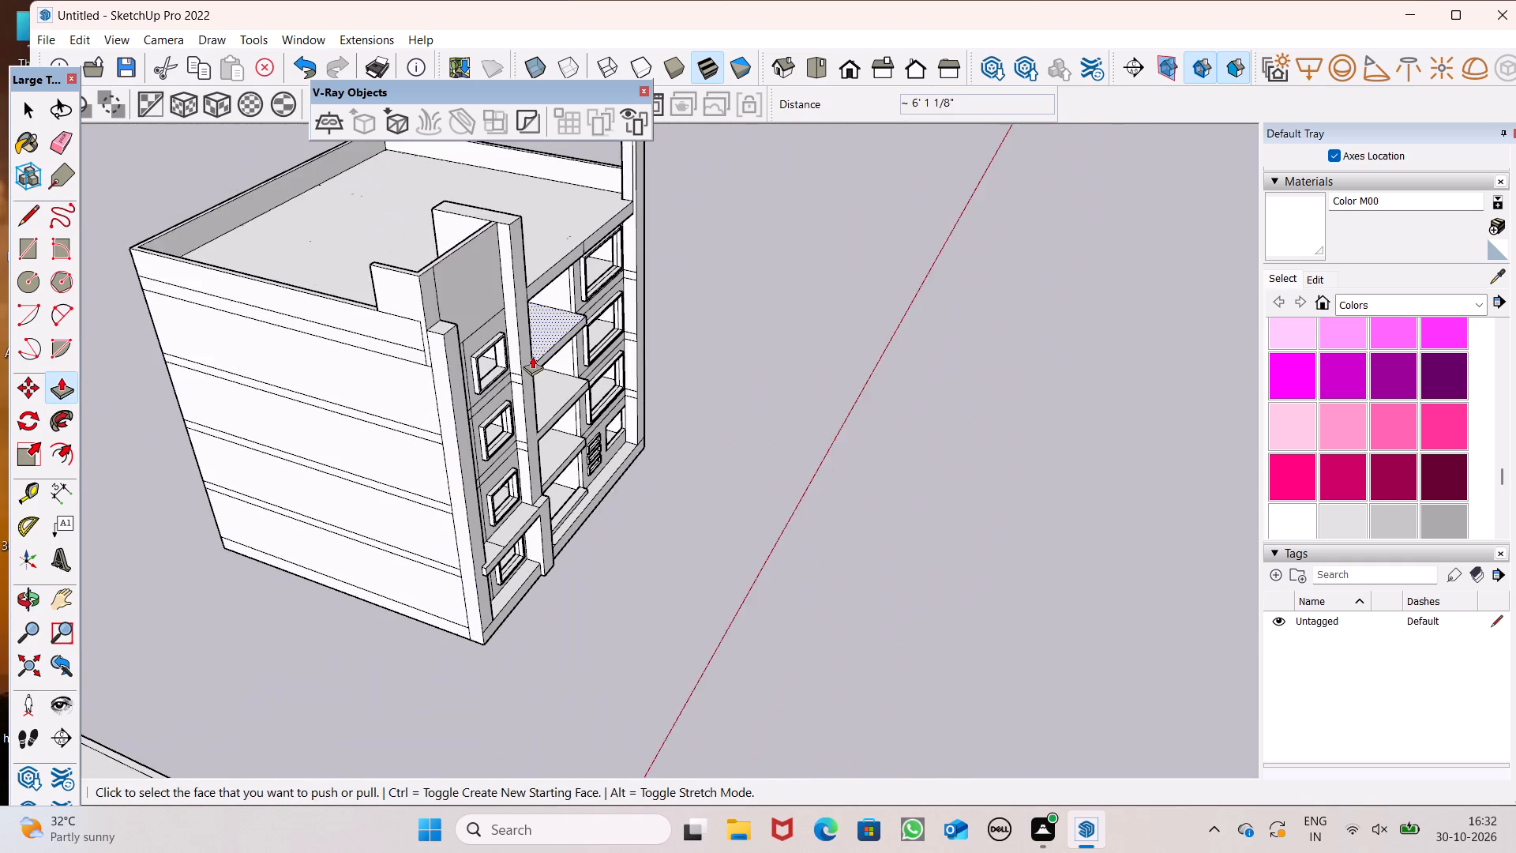
{"action": "middle_click_drag", "start_coordinate": [533, 356], "coordinate": [1327, 351]}
{"action": "scroll", "coordinate": [921, 269], "scroll_direction": "up", "scroll_amount": 6}
{"action": "middle_click_drag", "start_coordinate": [746, 314], "coordinate": [797, 457]}
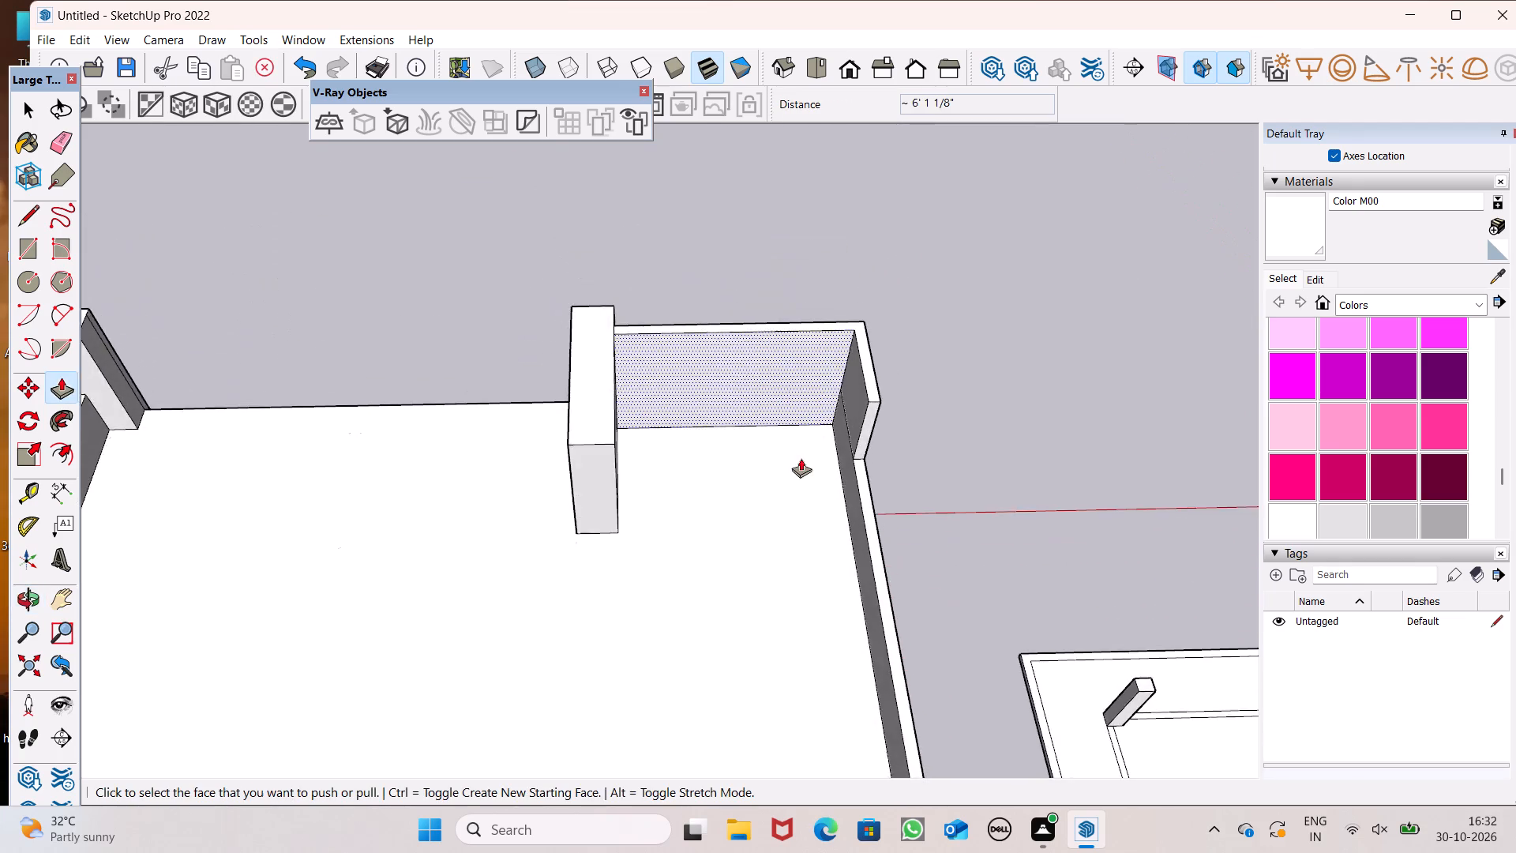
{"action": "scroll", "coordinate": [835, 421], "scroll_direction": "up", "scroll_amount": 6}
{"action": "left_click_drag", "start_coordinate": [797, 417], "coordinate": [70, 427]}
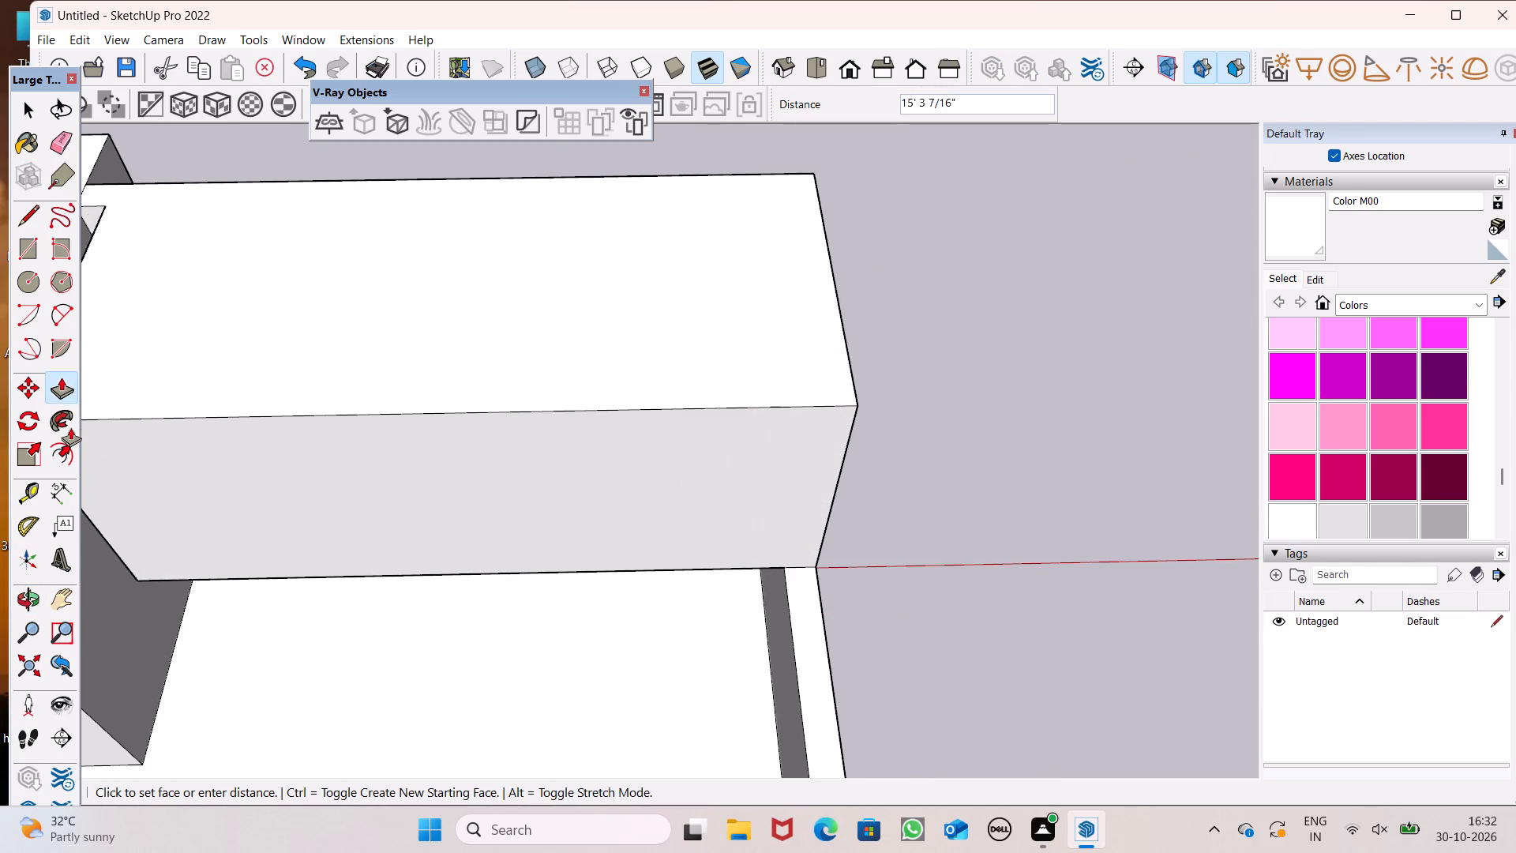
{"action": "left_click_drag", "start_coordinate": [70, 427], "coordinate": [52, 422]}
Examine the new rooftop block from its underside and around the front facade and corner column.
{"action": "scroll", "coordinate": [576, 315], "scroll_direction": "down", "scroll_amount": 6}
{"action": "middle_click_drag", "start_coordinate": [552, 348], "coordinate": [561, 54]}
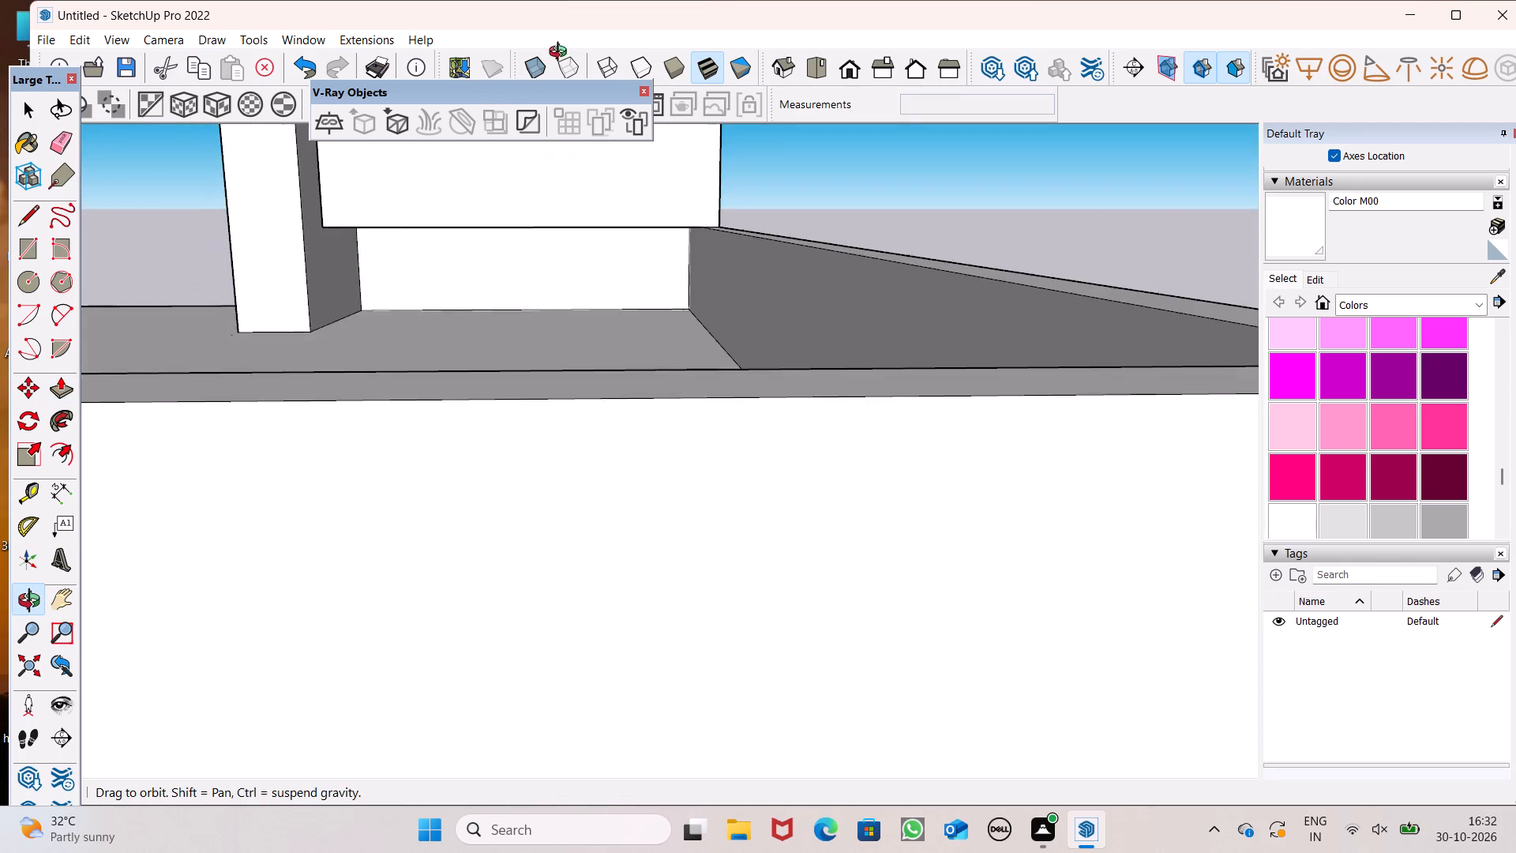
{"action": "middle_click_drag", "start_coordinate": [561, 54], "coordinate": [639, 119]}
{"action": "scroll", "coordinate": [636, 114], "scroll_direction": "up", "scroll_amount": 3}
{"action": "middle_click_drag", "start_coordinate": [627, 372], "coordinate": [451, 393]}
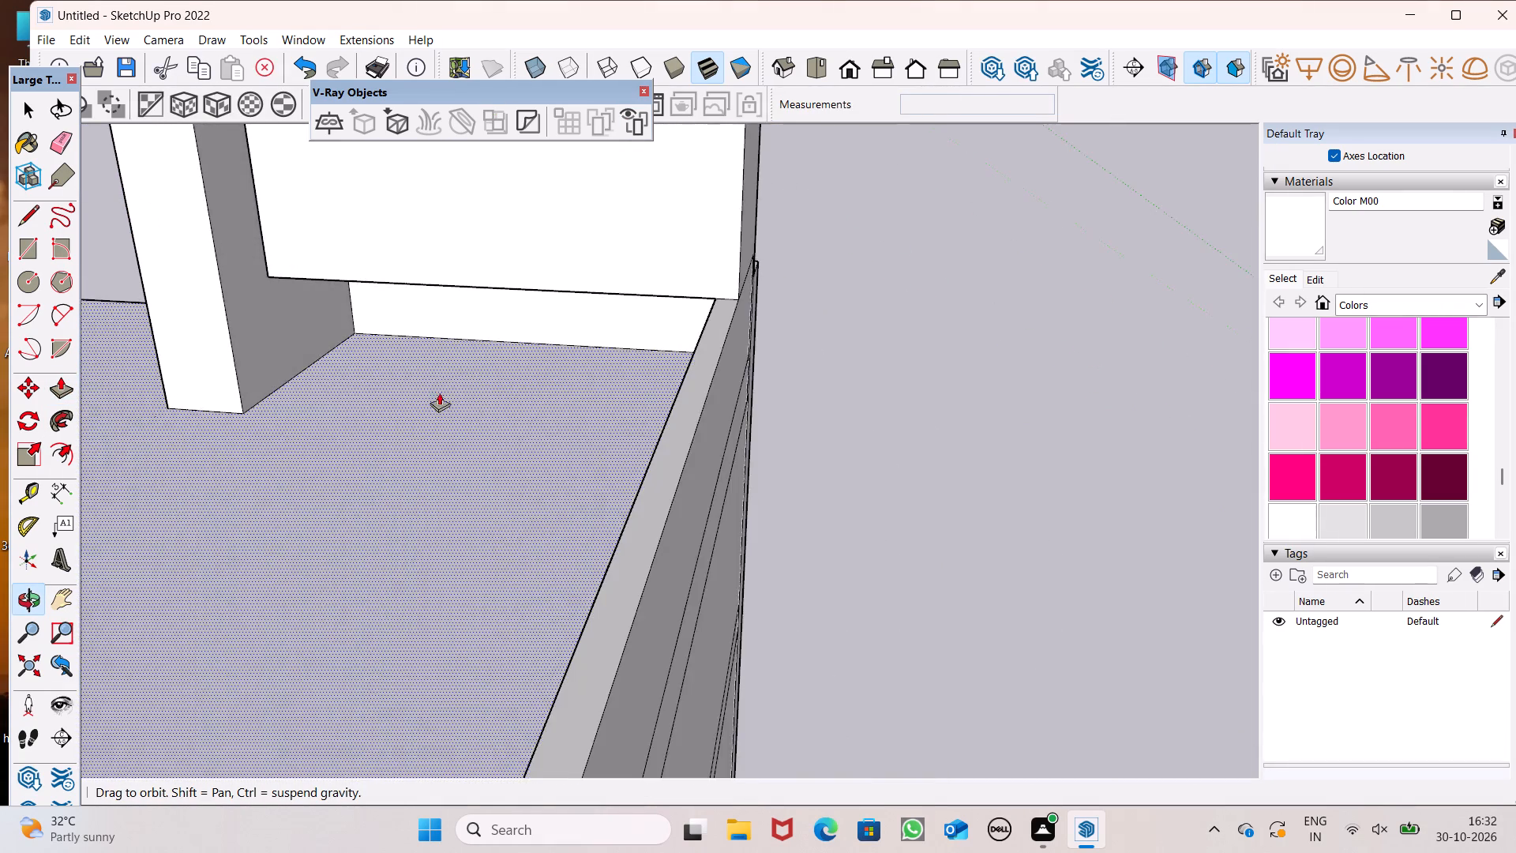
{"action": "scroll", "coordinate": [726, 192], "scroll_direction": "down", "scroll_amount": 2}
{"action": "scroll", "coordinate": [775, 360], "scroll_direction": "down", "scroll_amount": 6}
{"action": "middle_click_drag", "start_coordinate": [734, 383], "coordinate": [0, 412]}
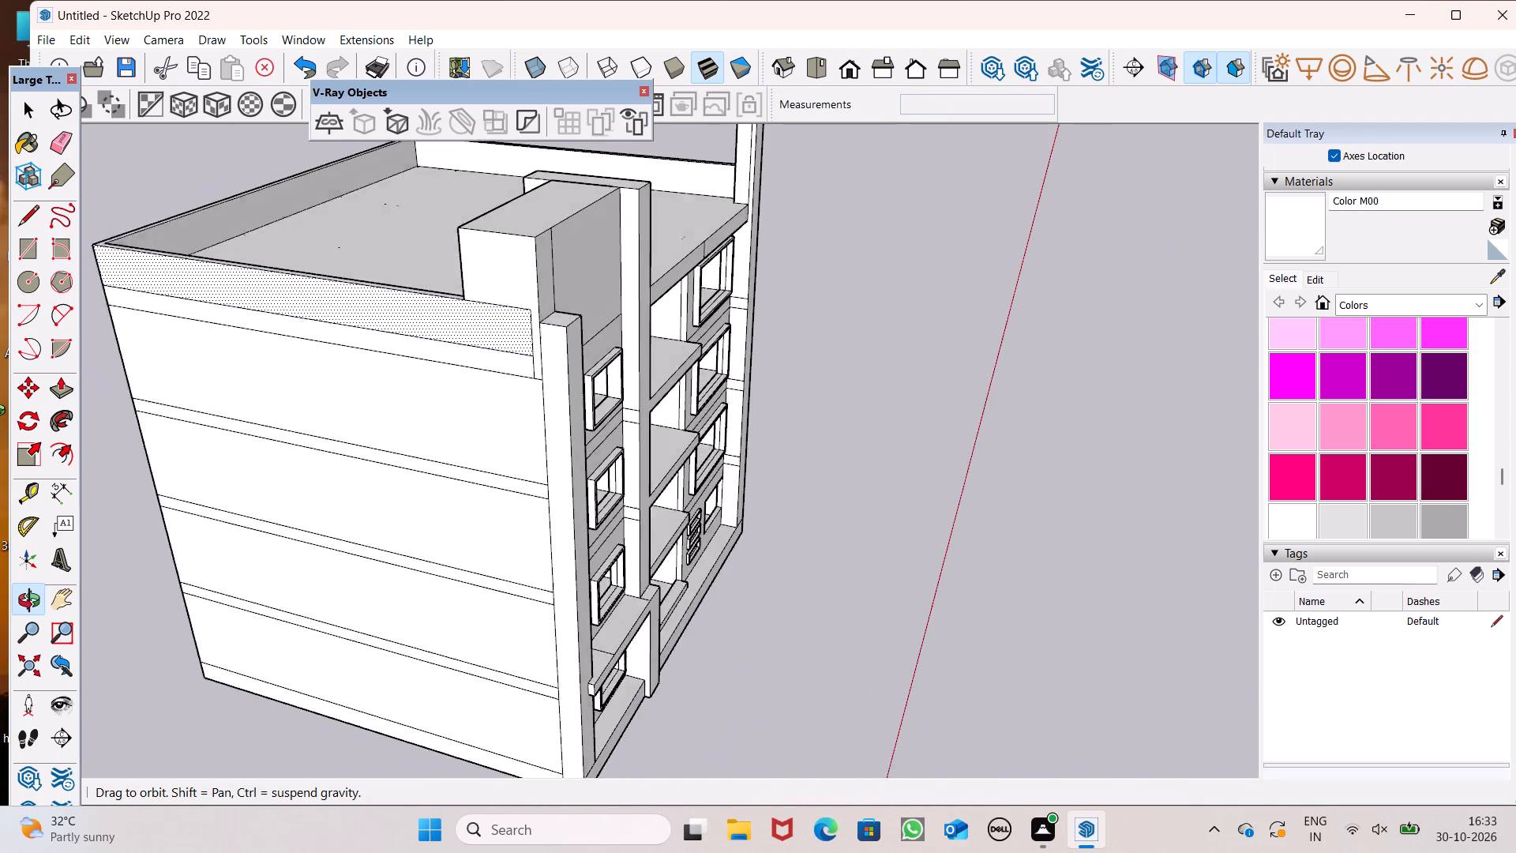
{"action": "middle_click_drag", "start_coordinate": [0, 412], "coordinate": [3, 396]}
{"action": "scroll", "coordinate": [0, 408], "scroll_direction": "up", "scroll_amount": 1}
{"action": "middle_click_drag", "start_coordinate": [616, 348], "coordinate": [405, 408]}
{"action": "scroll", "coordinate": [449, 380], "scroll_direction": "down", "scroll_amount": 2}
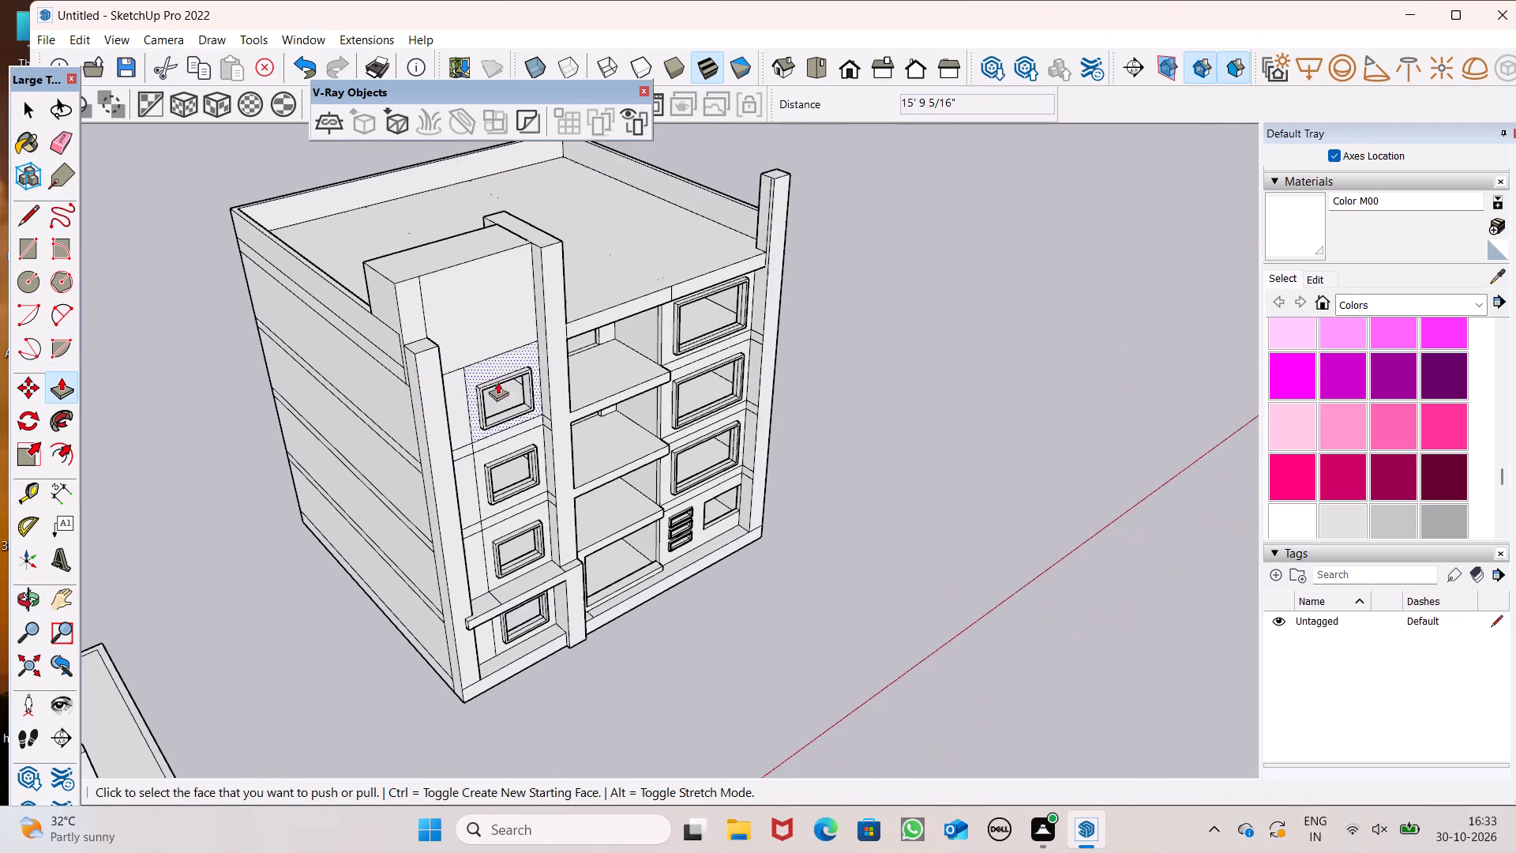
{"action": "middle_click_drag", "start_coordinate": [516, 379], "coordinate": [358, 400]}
{"action": "scroll", "coordinate": [377, 329], "scroll_direction": "up", "scroll_amount": 7}
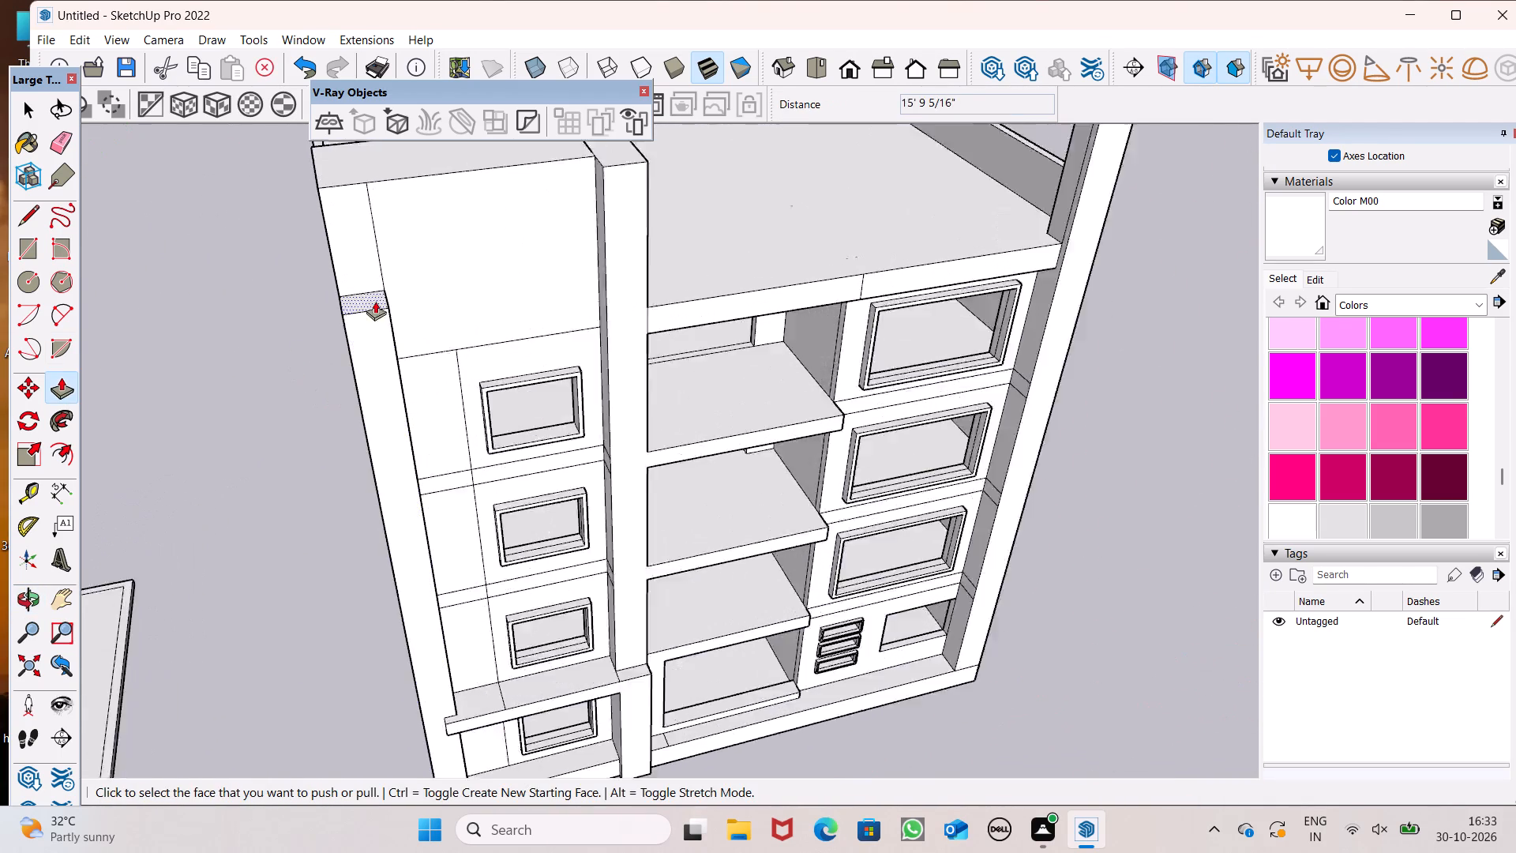
{"action": "scroll", "coordinate": [375, 301], "scroll_direction": "up", "scroll_amount": 1}
{"action": "middle_click_drag", "start_coordinate": [364, 312], "coordinate": [399, 395]}
{"action": "scroll", "coordinate": [399, 395], "scroll_direction": "up", "scroll_amount": 1}
{"action": "scroll", "coordinate": [400, 395], "scroll_direction": "down", "scroll_amount": 3}
{"action": "middle_click_drag", "start_coordinate": [410, 399], "coordinate": [419, 419]}
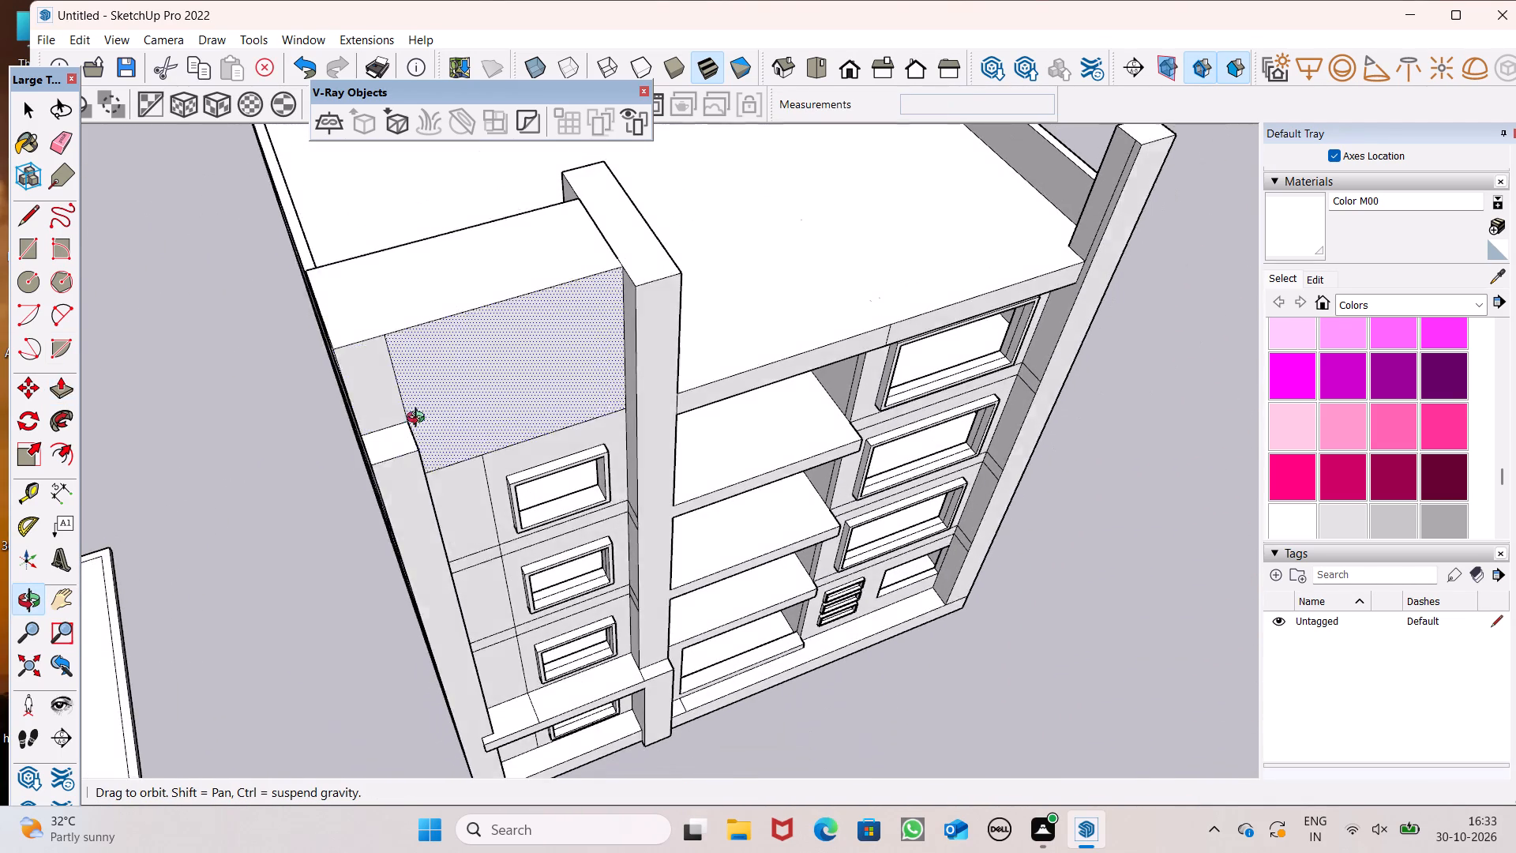
{"action": "middle_click_drag", "start_coordinate": [419, 419], "coordinate": [397, 371]}
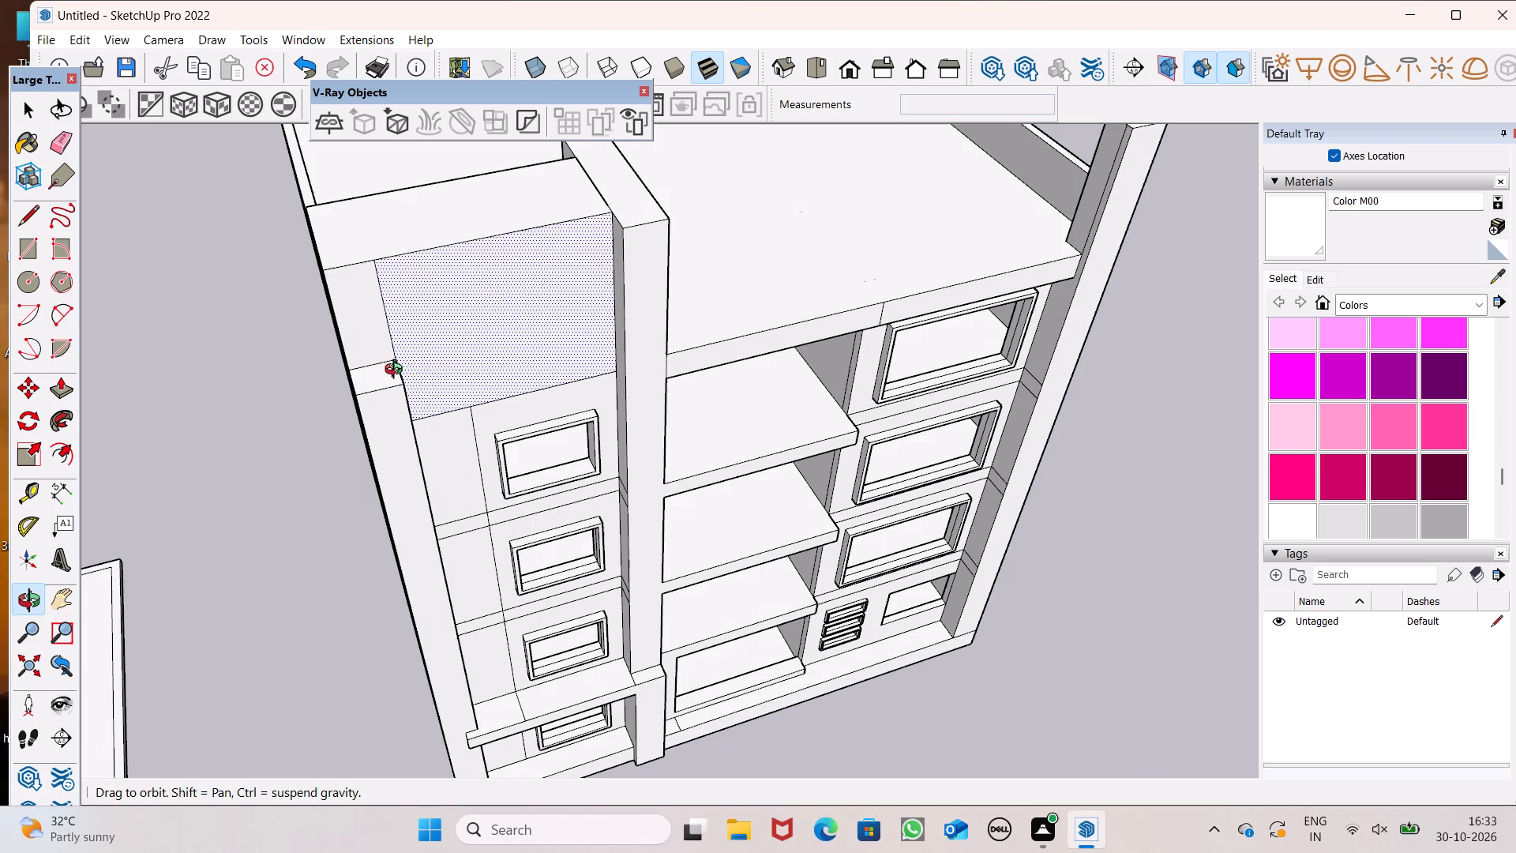
{"action": "middle_click_drag", "start_coordinate": [397, 371], "coordinate": [449, 390]}
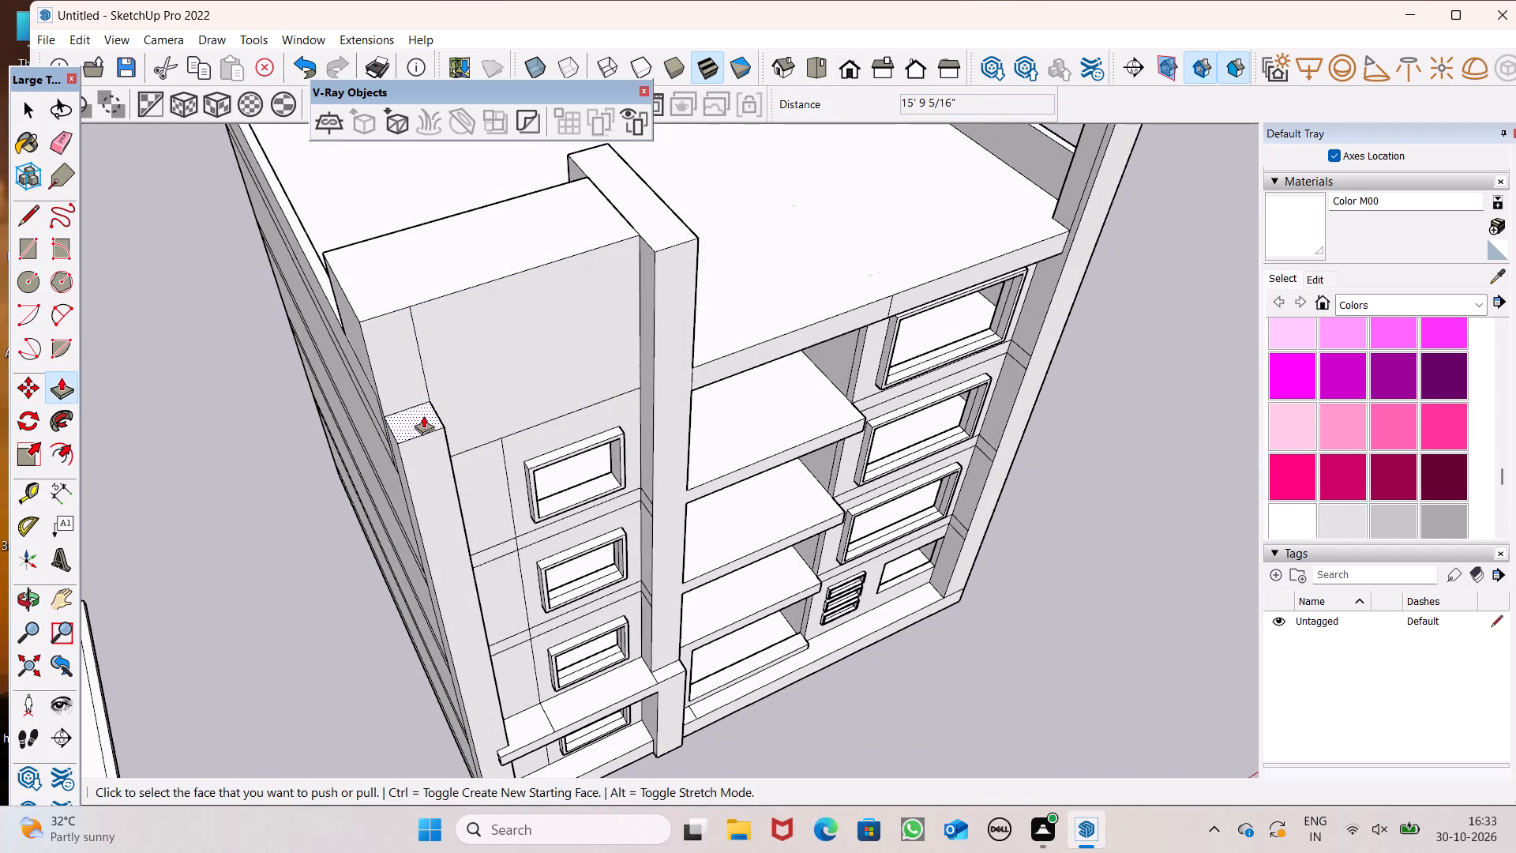
Push/Pull the top of the front corner column up 7' to the level of the rooftop block's top.
{"action": "left_click_drag", "start_coordinate": [423, 418], "coordinate": [439, 298]}
Push/Pull the rooftop block's front face outward 1' 10" and a further 6 5/8", flush with the corner column's front.
{"action": "middle_click_drag", "start_coordinate": [540, 415], "coordinate": [521, 404]}
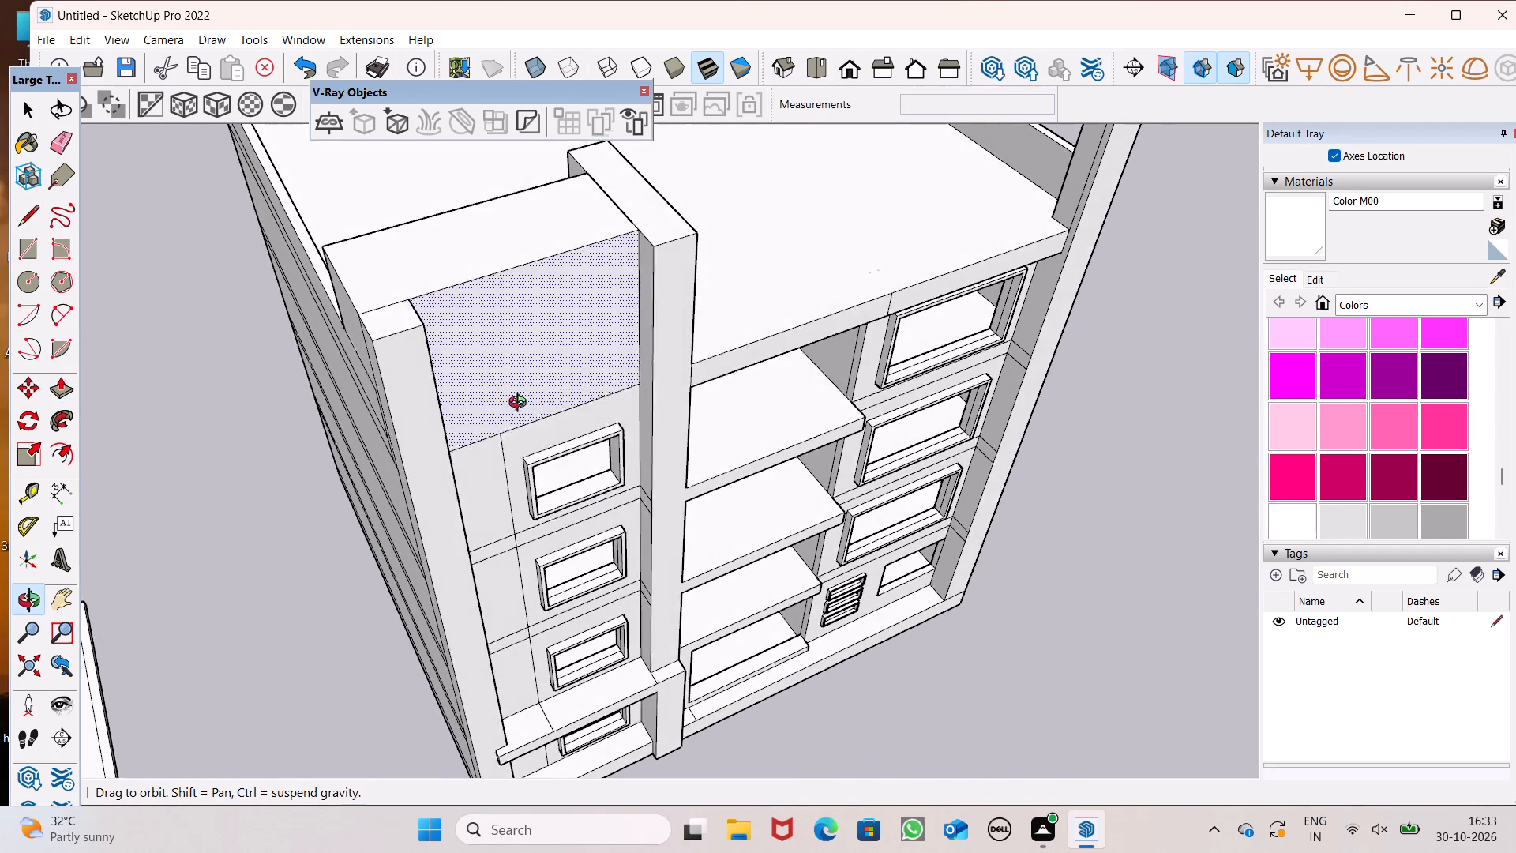
{"action": "middle_click_drag", "start_coordinate": [521, 404], "coordinate": [539, 384]}
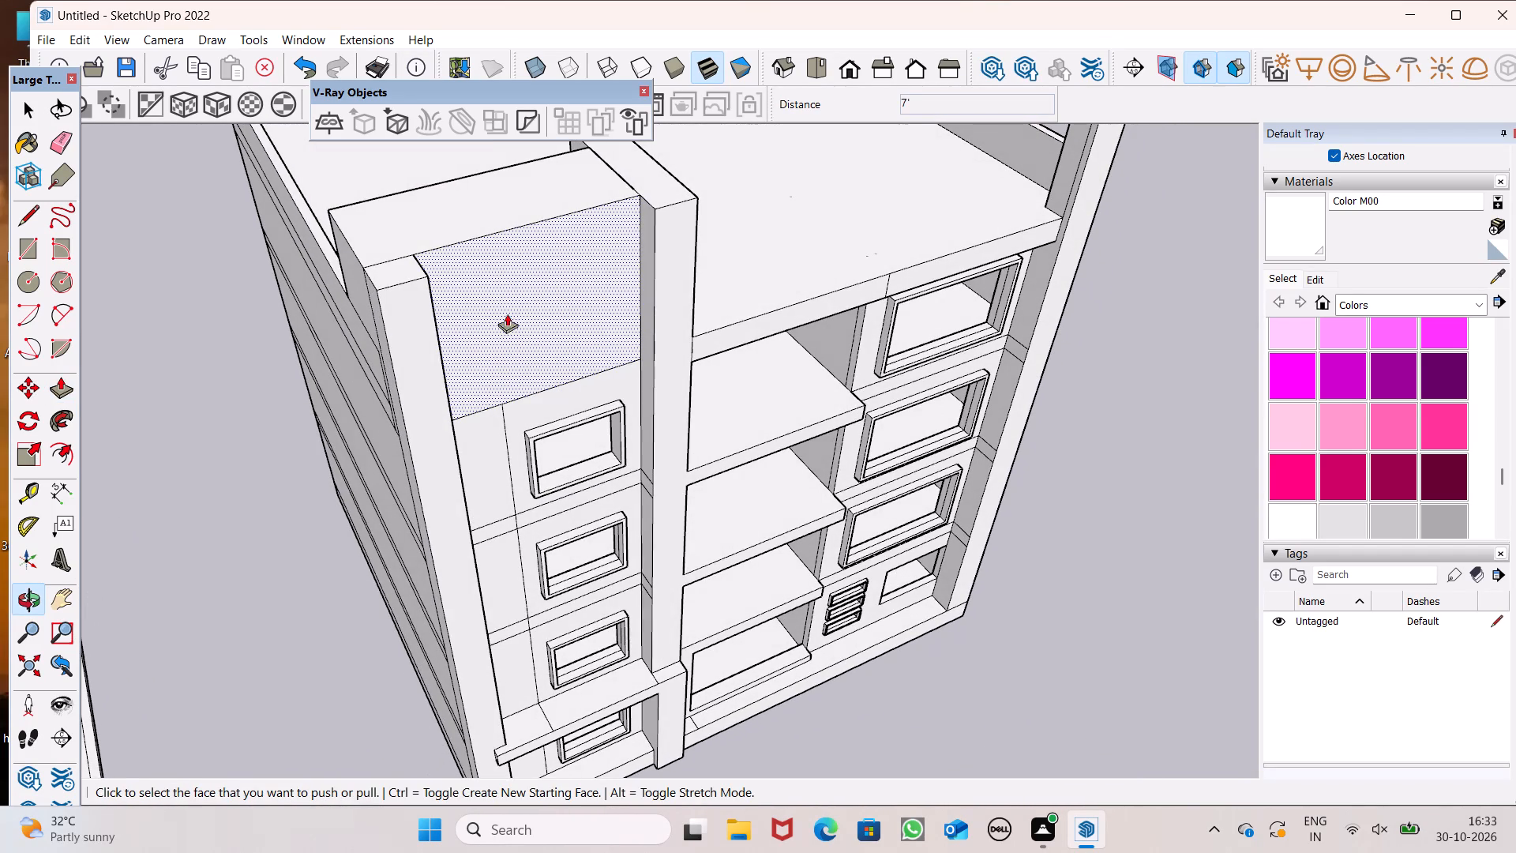
{"action": "left_click_drag", "start_coordinate": [460, 265], "coordinate": [429, 283]}
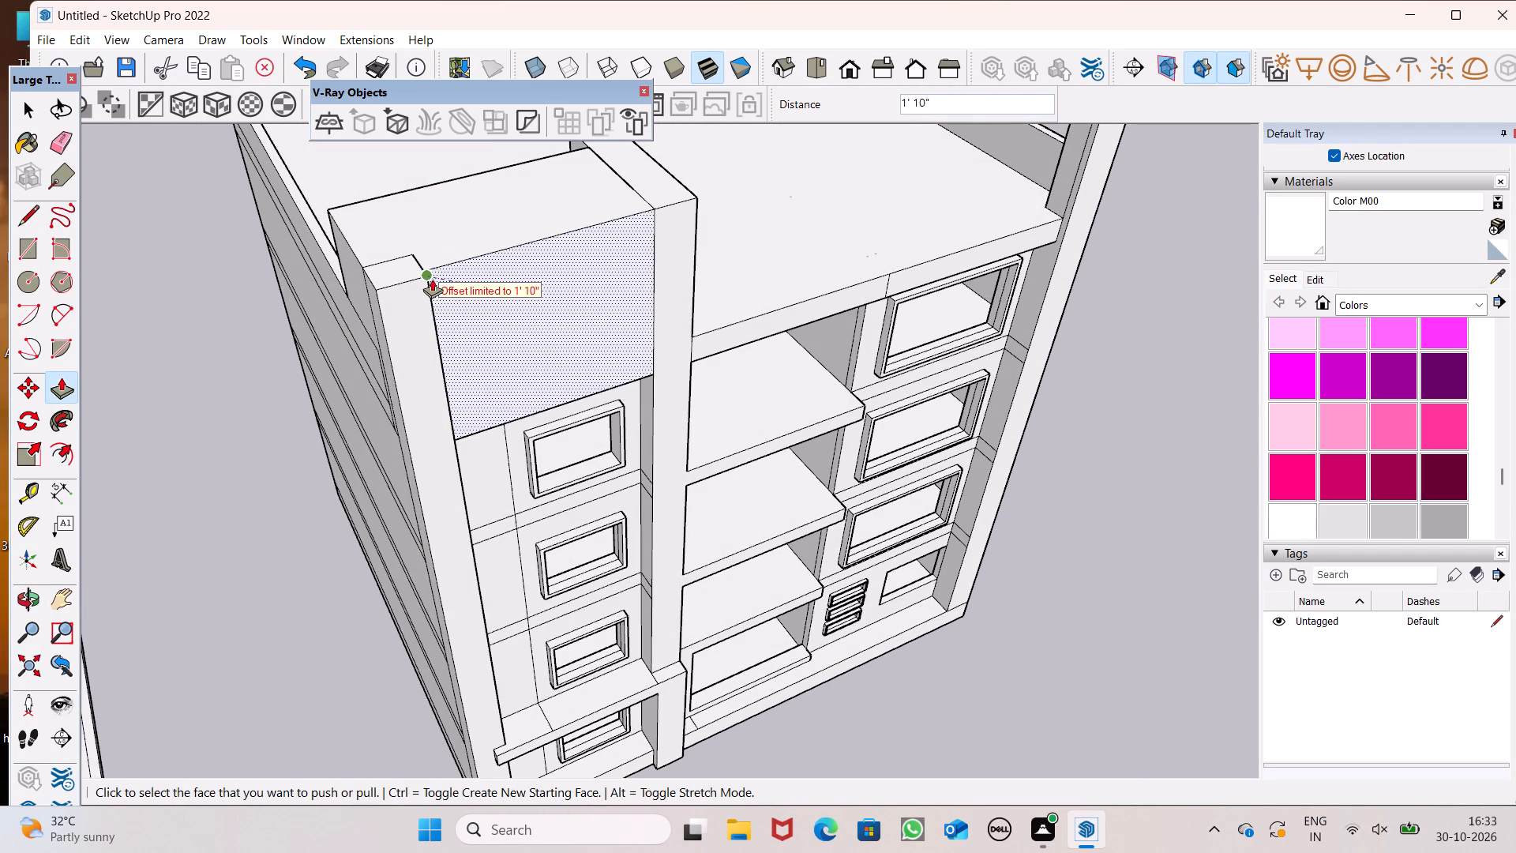
{"action": "scroll", "coordinate": [531, 289], "scroll_direction": "down", "scroll_amount": 3}
{"action": "middle_click_drag", "start_coordinate": [598, 363], "coordinate": [340, 389]}
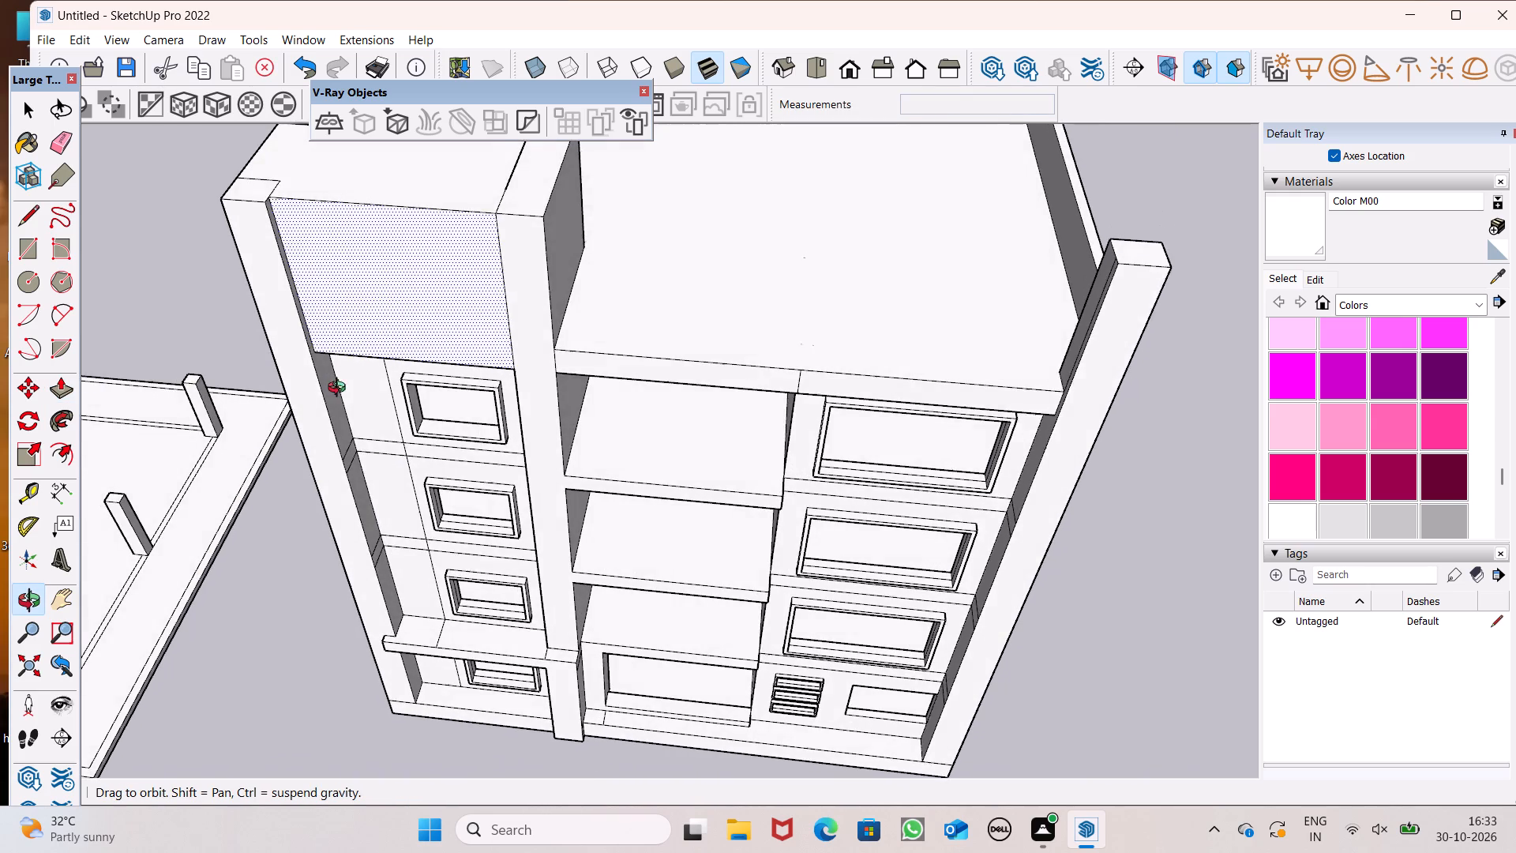
{"action": "middle_click_drag", "start_coordinate": [340, 389], "coordinate": [337, 393]}
{"action": "left_click_drag", "start_coordinate": [324, 292], "coordinate": [306, 304]}
Erase the seam edges between the corner column and the rooftop block on the top and front faces.
{"action": "scroll", "coordinate": [290, 273], "scroll_direction": "down", "scroll_amount": 3}
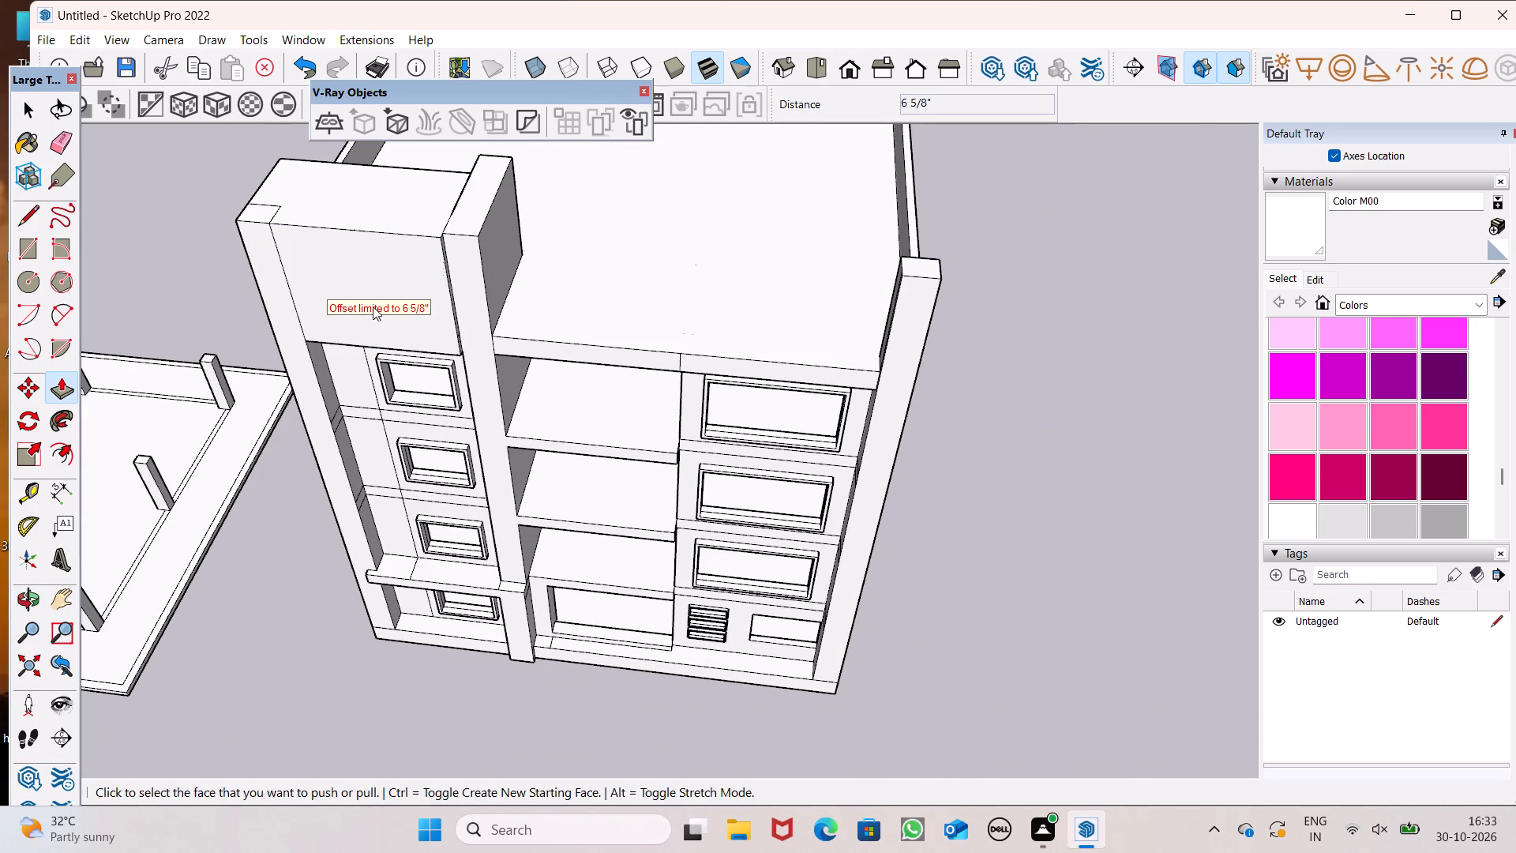
{"action": "middle_click_drag", "start_coordinate": [373, 306], "coordinate": [444, 49]}
{"action": "middle_click_drag", "start_coordinate": [363, 272], "coordinate": [437, 216]}
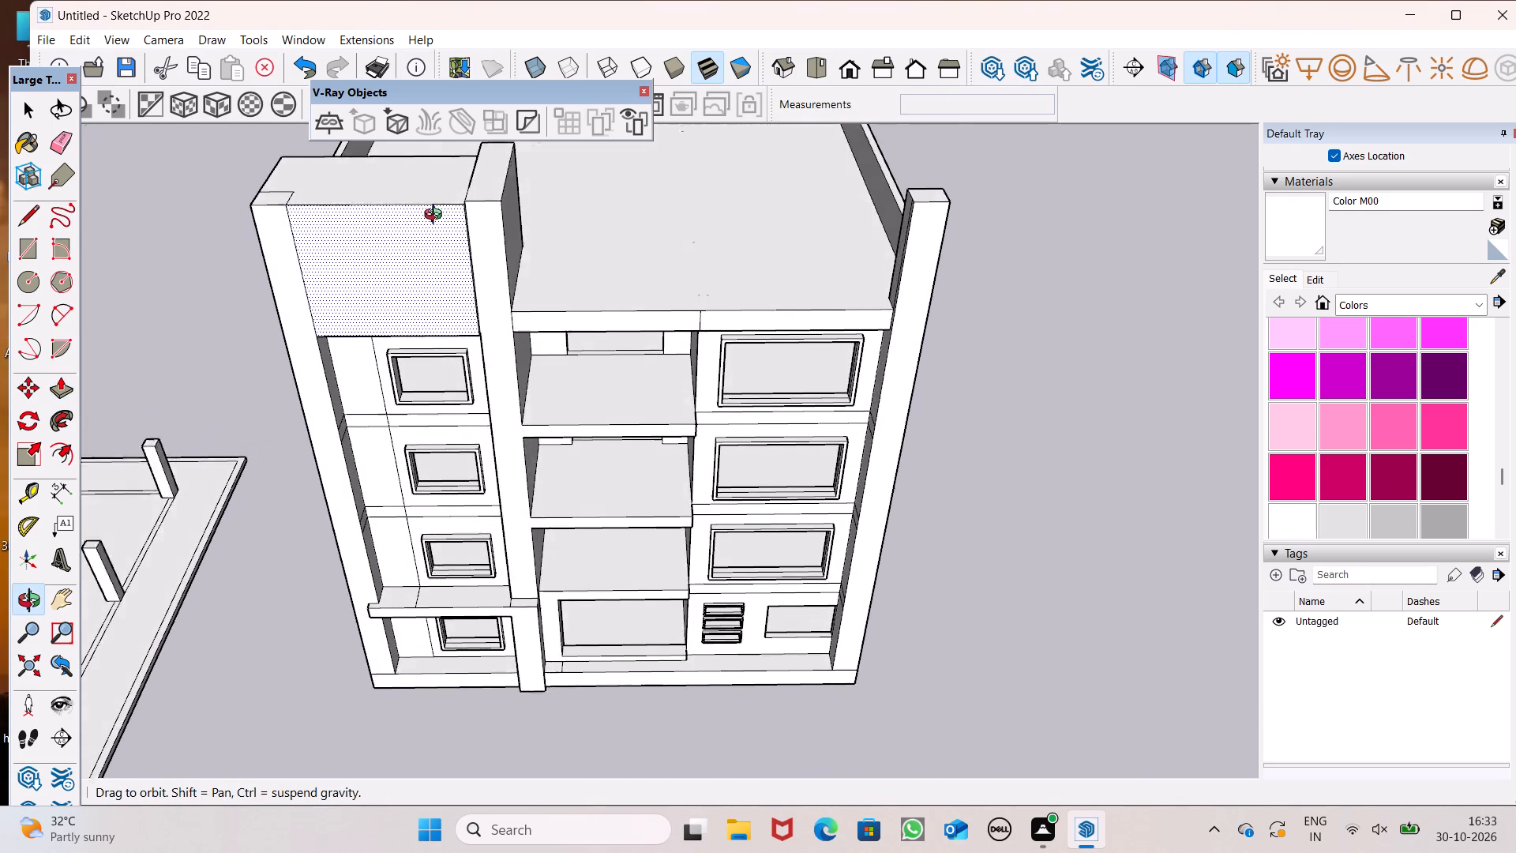
{"action": "middle_click_drag", "start_coordinate": [437, 216], "coordinate": [452, 216]}
{"action": "left_click", "coordinate": [62, 148]}
{"action": "scroll", "coordinate": [261, 185], "scroll_direction": "up", "scroll_amount": 3}
{"action": "middle_click_drag", "start_coordinate": [268, 191], "coordinate": [278, 207]}
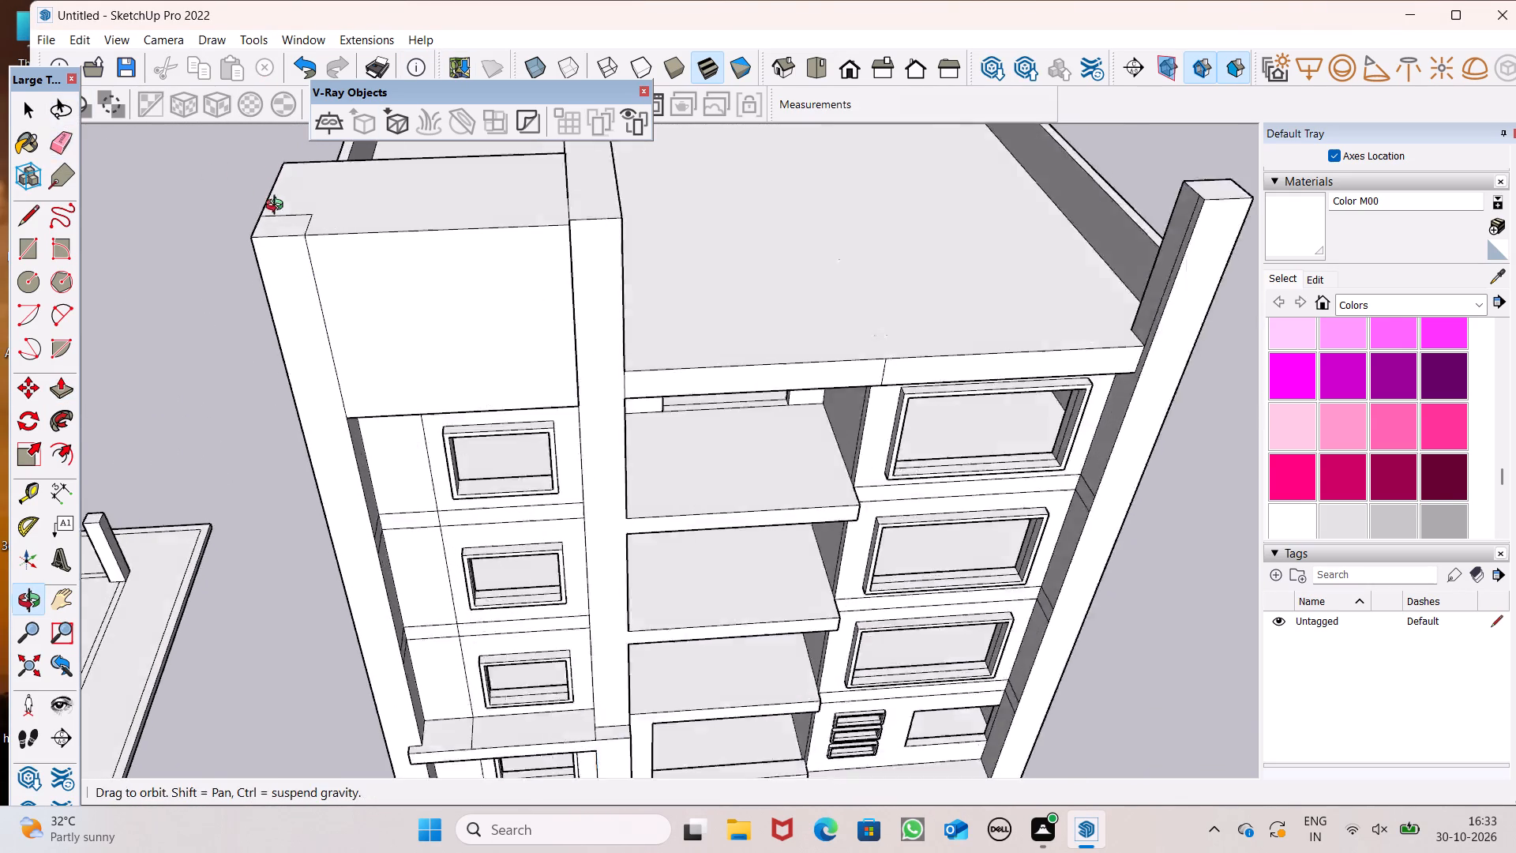
{"action": "scroll", "coordinate": [278, 207], "scroll_direction": "up", "scroll_amount": 3}
{"action": "middle_click_drag", "start_coordinate": [278, 207], "coordinate": [279, 207]}
{"action": "left_click_drag", "start_coordinate": [321, 230], "coordinate": [309, 238]}
{"action": "left_click_drag", "start_coordinate": [331, 300], "coordinate": [311, 310]}
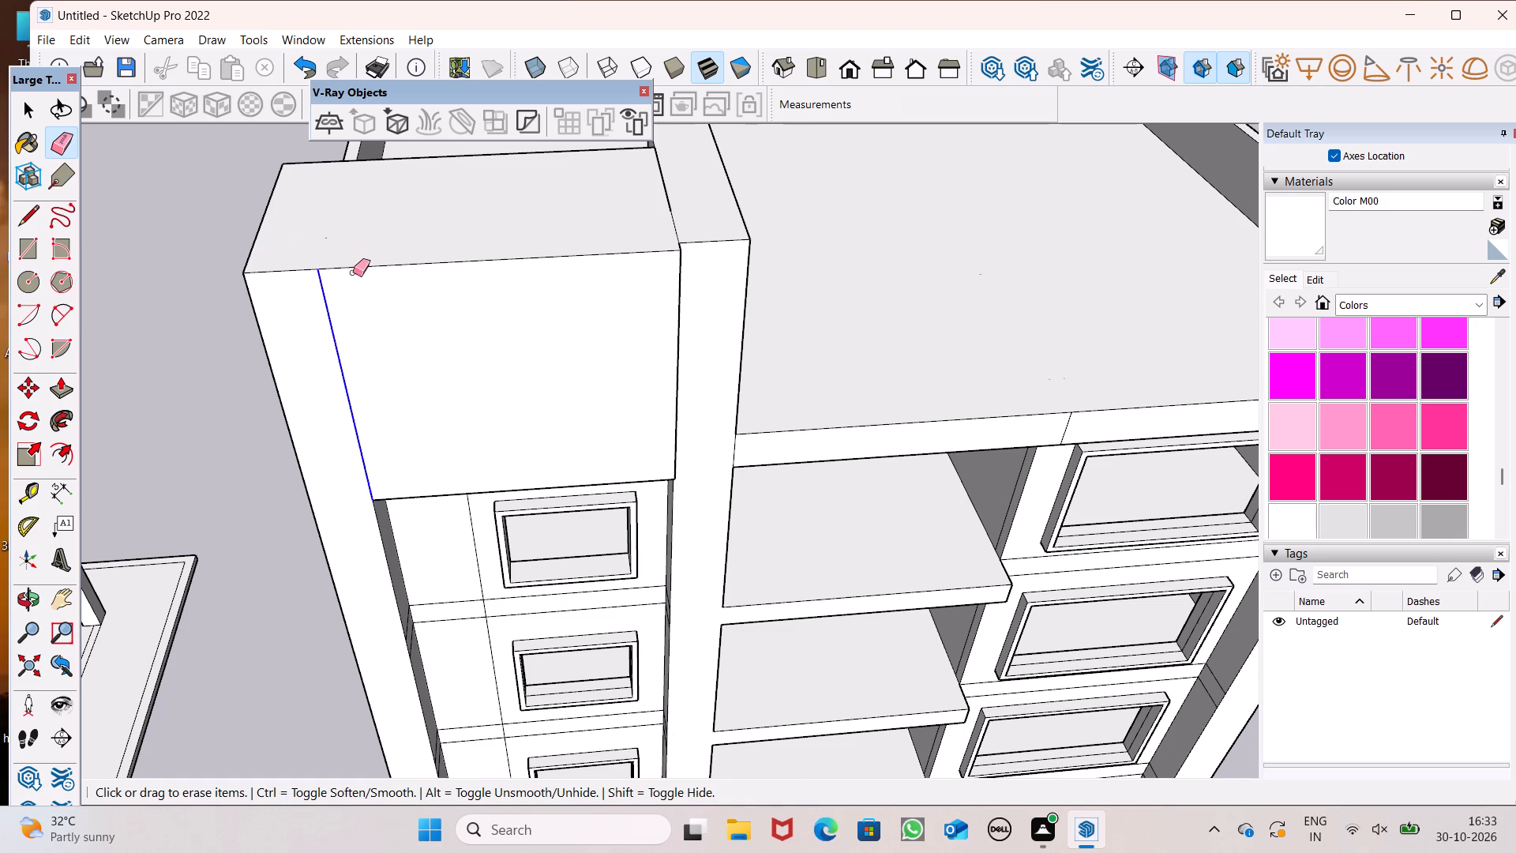
Examine the rooftop block and adjoining columns from the front facade and from above the roof.
{"action": "scroll", "coordinate": [355, 285], "scroll_direction": "down", "scroll_amount": 5}
{"action": "middle_click_drag", "start_coordinate": [383, 340], "coordinate": [354, 0]}
{"action": "scroll", "coordinate": [351, 0], "scroll_direction": "up", "scroll_amount": 2}
{"action": "scroll", "coordinate": [632, 432], "scroll_direction": "down", "scroll_amount": 3}
{"action": "middle_click_drag", "start_coordinate": [622, 417], "coordinate": [618, 360]}
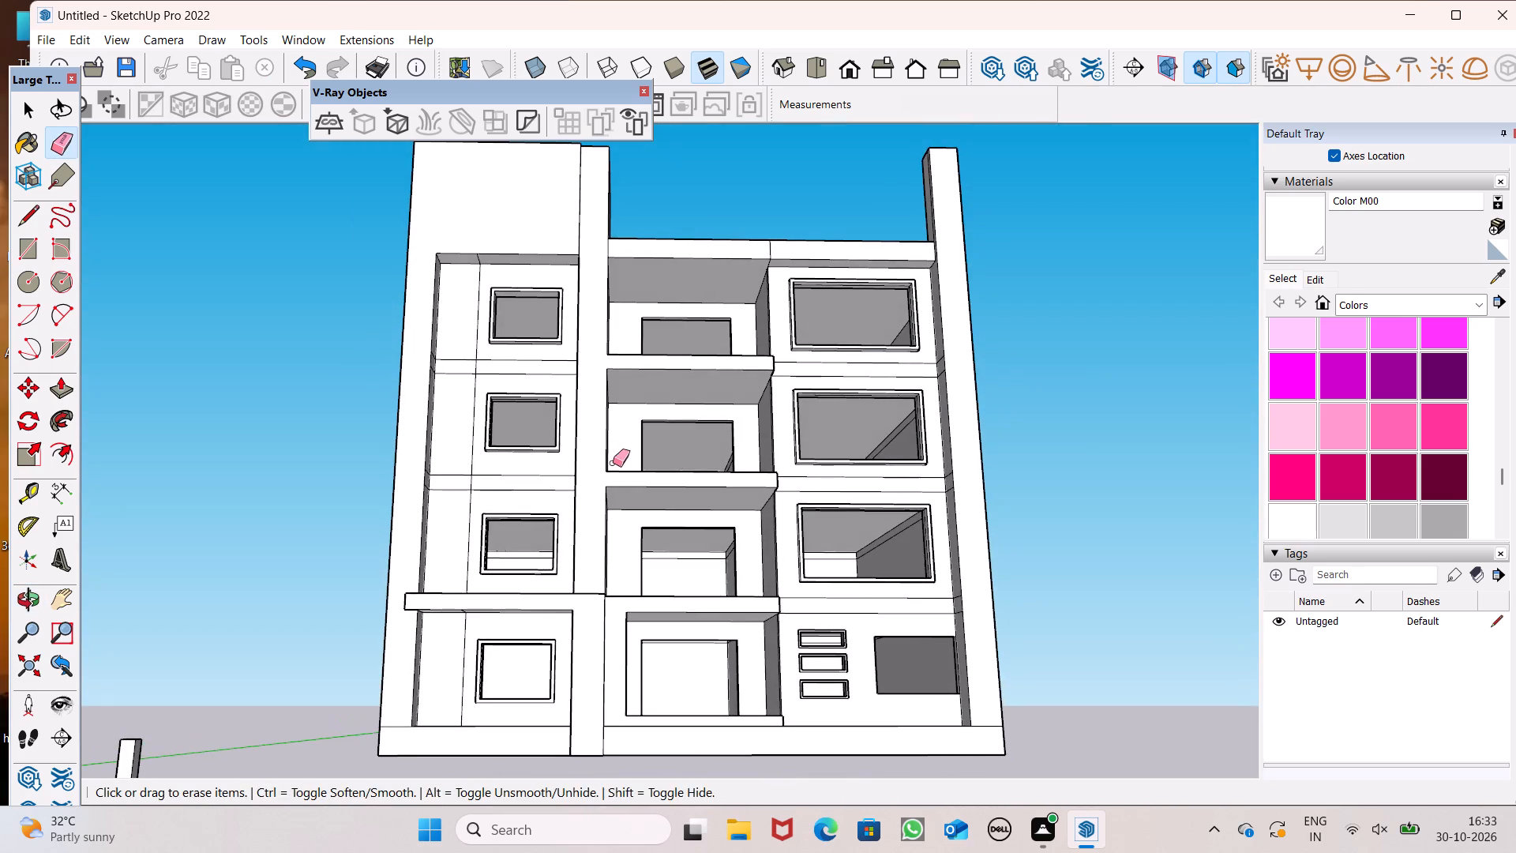
{"action": "middle_click_drag", "start_coordinate": [612, 465], "coordinate": [646, 571]}
{"action": "scroll", "coordinate": [629, 483], "scroll_direction": "down", "scroll_amount": 5}
{"action": "scroll", "coordinate": [551, 363], "scroll_direction": "up", "scroll_amount": 5}
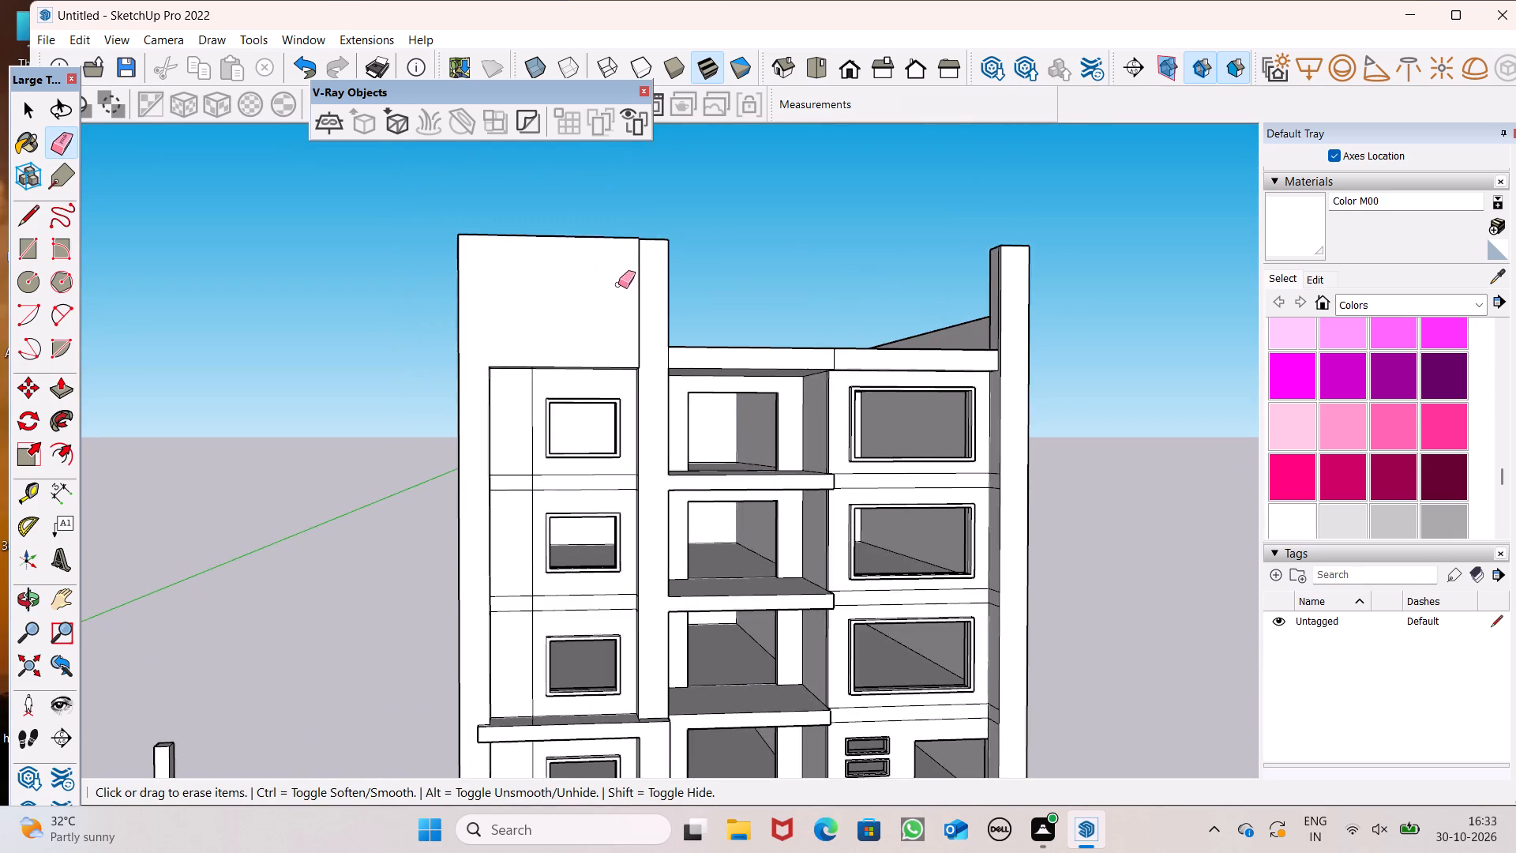
{"action": "scroll", "coordinate": [621, 282], "scroll_direction": "up", "scroll_amount": 1}
{"action": "middle_click_drag", "start_coordinate": [623, 280], "coordinate": [512, 304]}
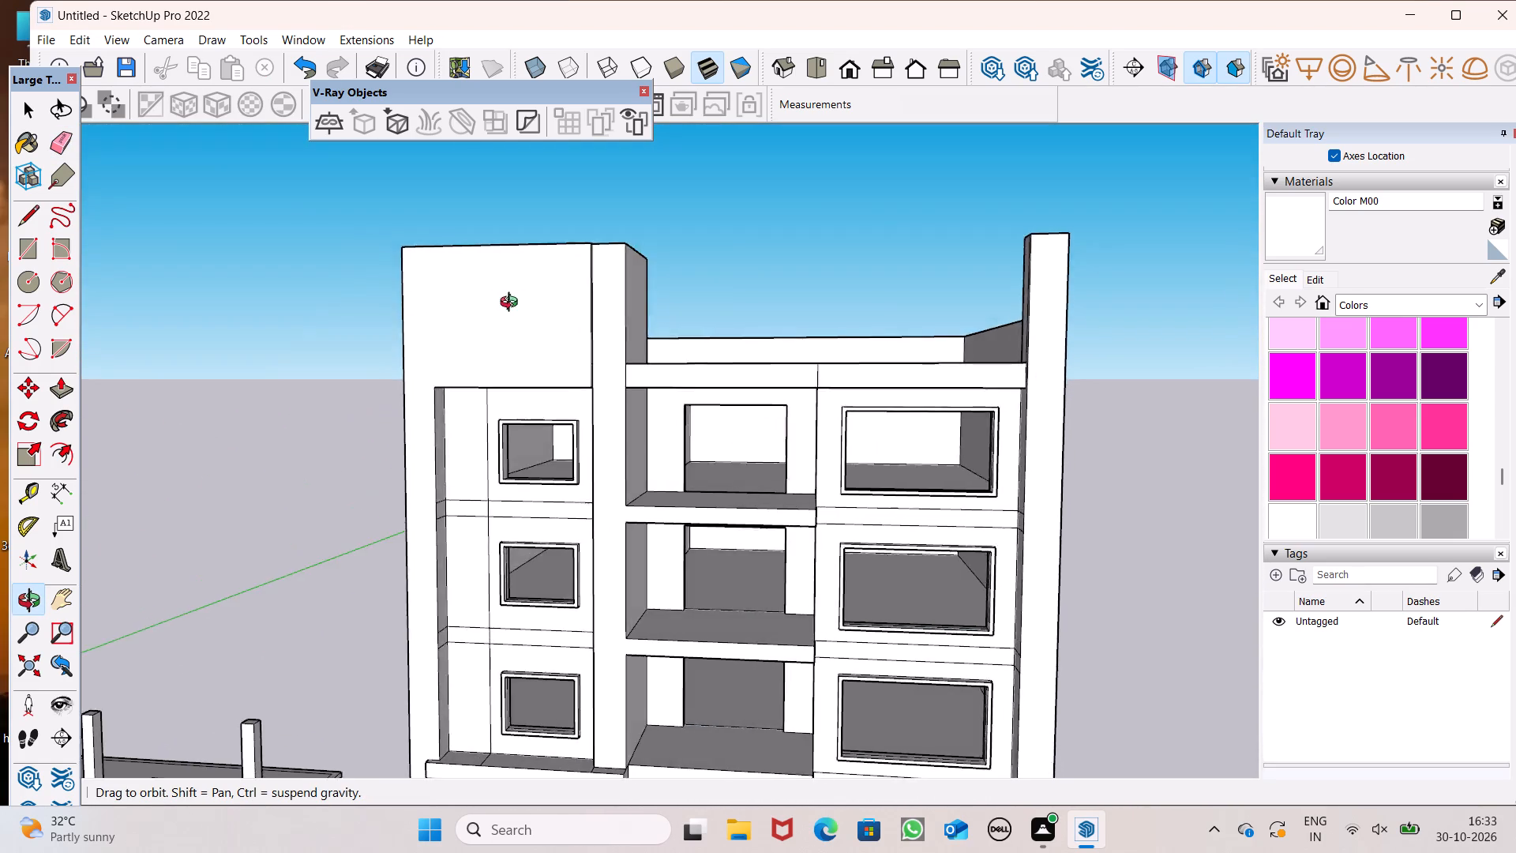
{"action": "middle_click_drag", "start_coordinate": [512, 304], "coordinate": [471, 414]}
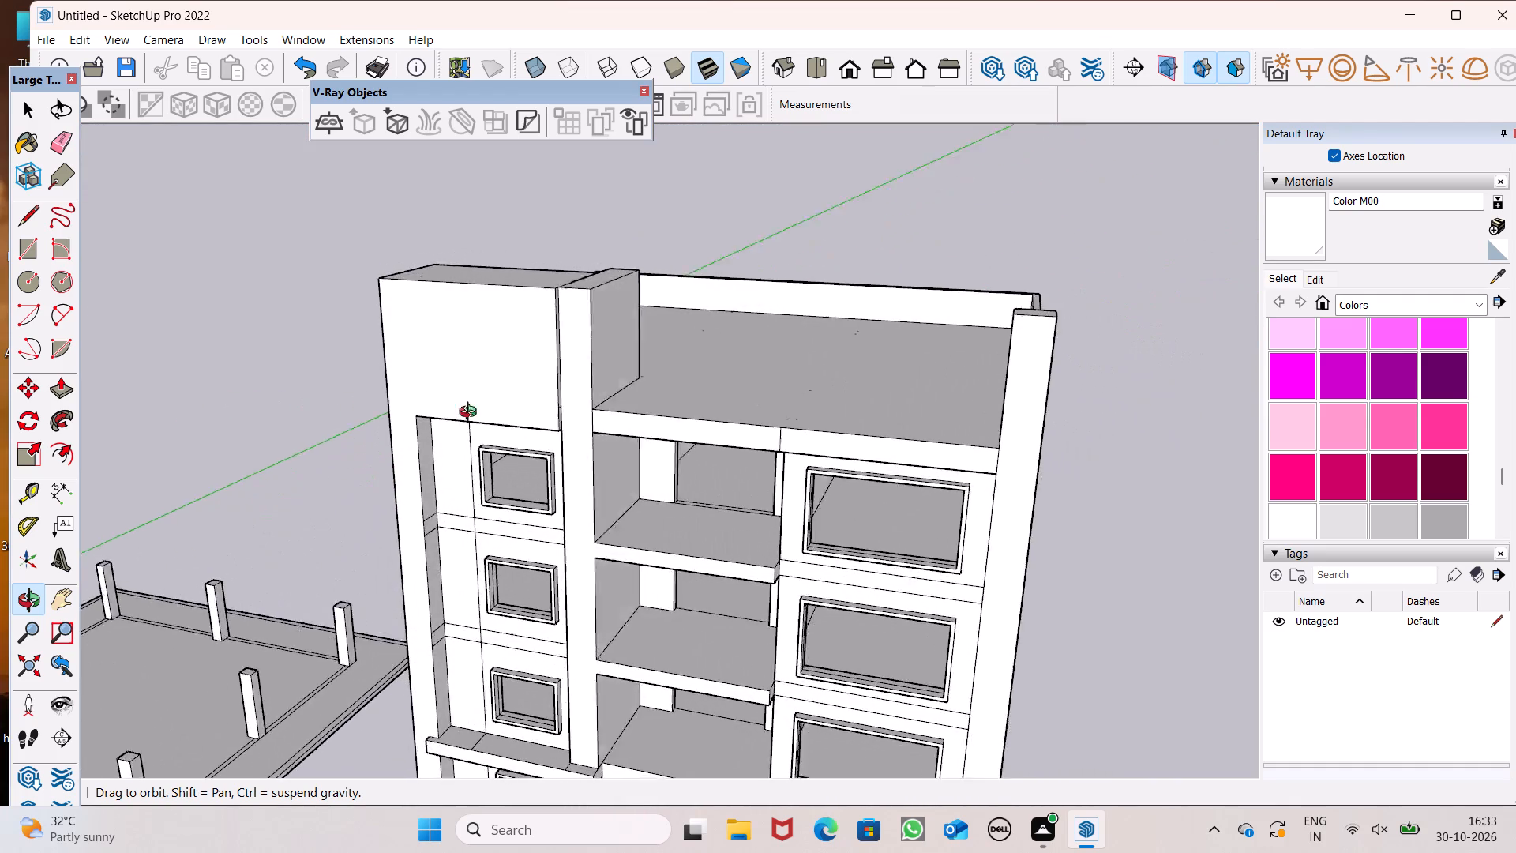
{"action": "middle_click_drag", "start_coordinate": [471, 414], "coordinate": [358, 454]}
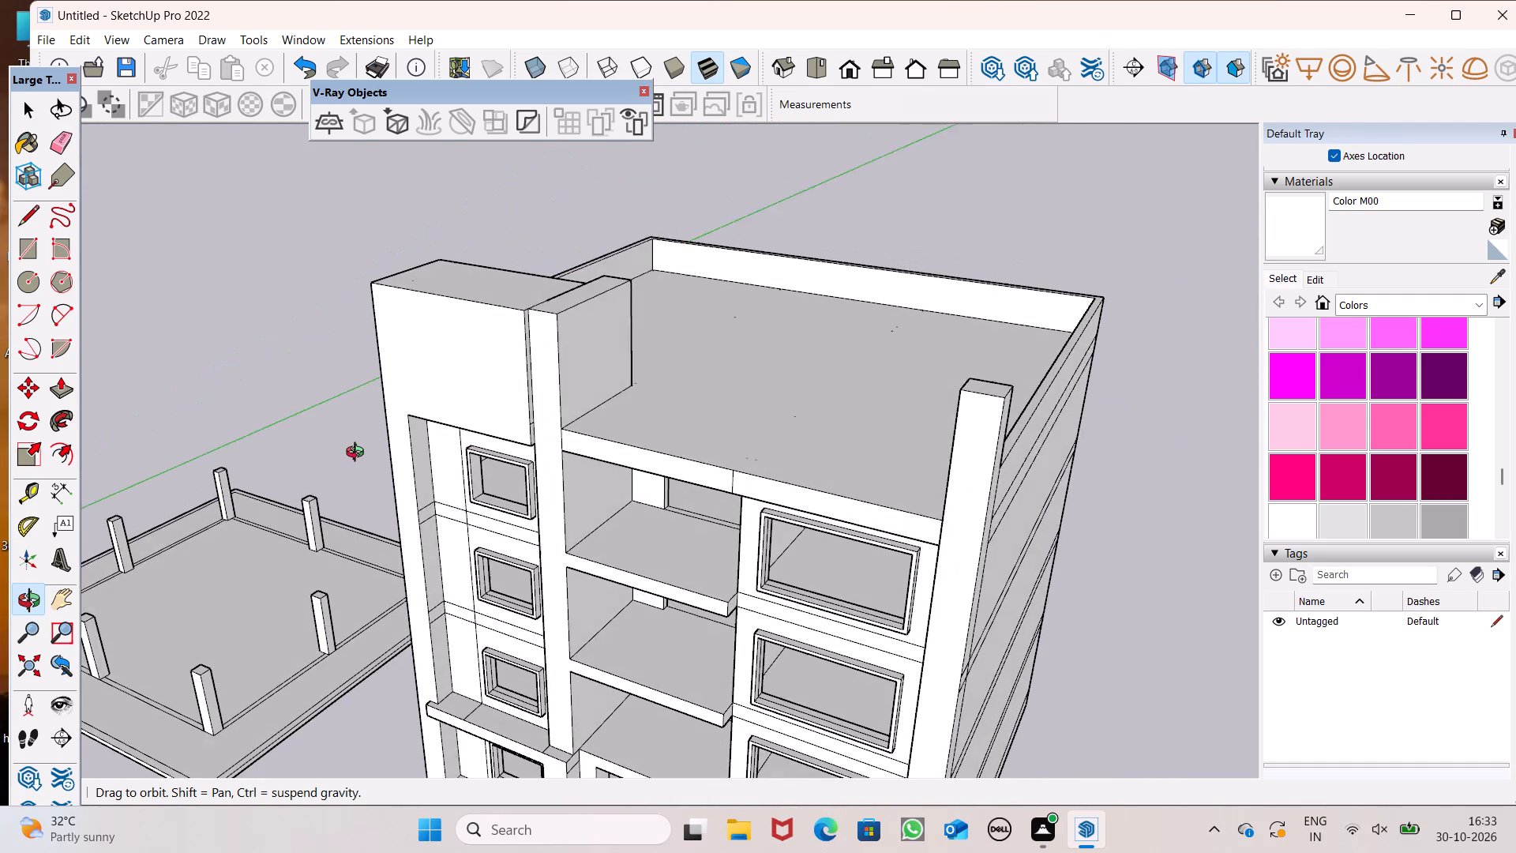
{"action": "middle_click_drag", "start_coordinate": [358, 454], "coordinate": [396, 397]}
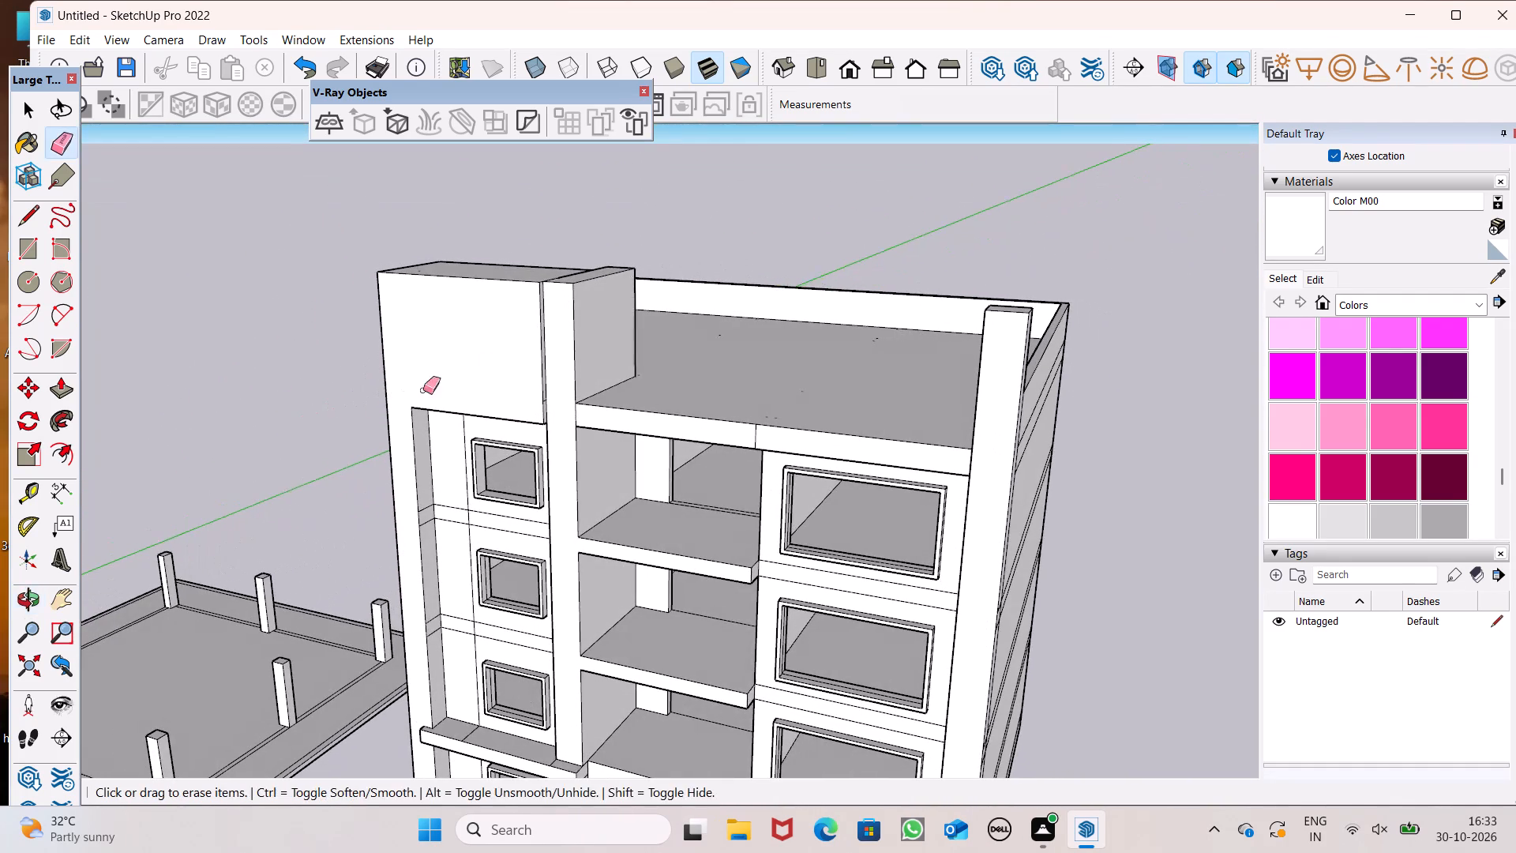
Erase the short leftover edge on the narrow side strip between the rooftop block and the tall column wall.
{"action": "scroll", "coordinate": [568, 322], "scroll_direction": "up", "scroll_amount": 1}
{"action": "scroll", "coordinate": [568, 321], "scroll_direction": "down", "scroll_amount": 1}
{"action": "scroll", "coordinate": [568, 321], "scroll_direction": "up", "scroll_amount": 9}
{"action": "middle_click_drag", "start_coordinate": [558, 385], "coordinate": [553, 393]}
{"action": "middle_click_drag", "start_coordinate": [527, 491], "coordinate": [475, 497]}
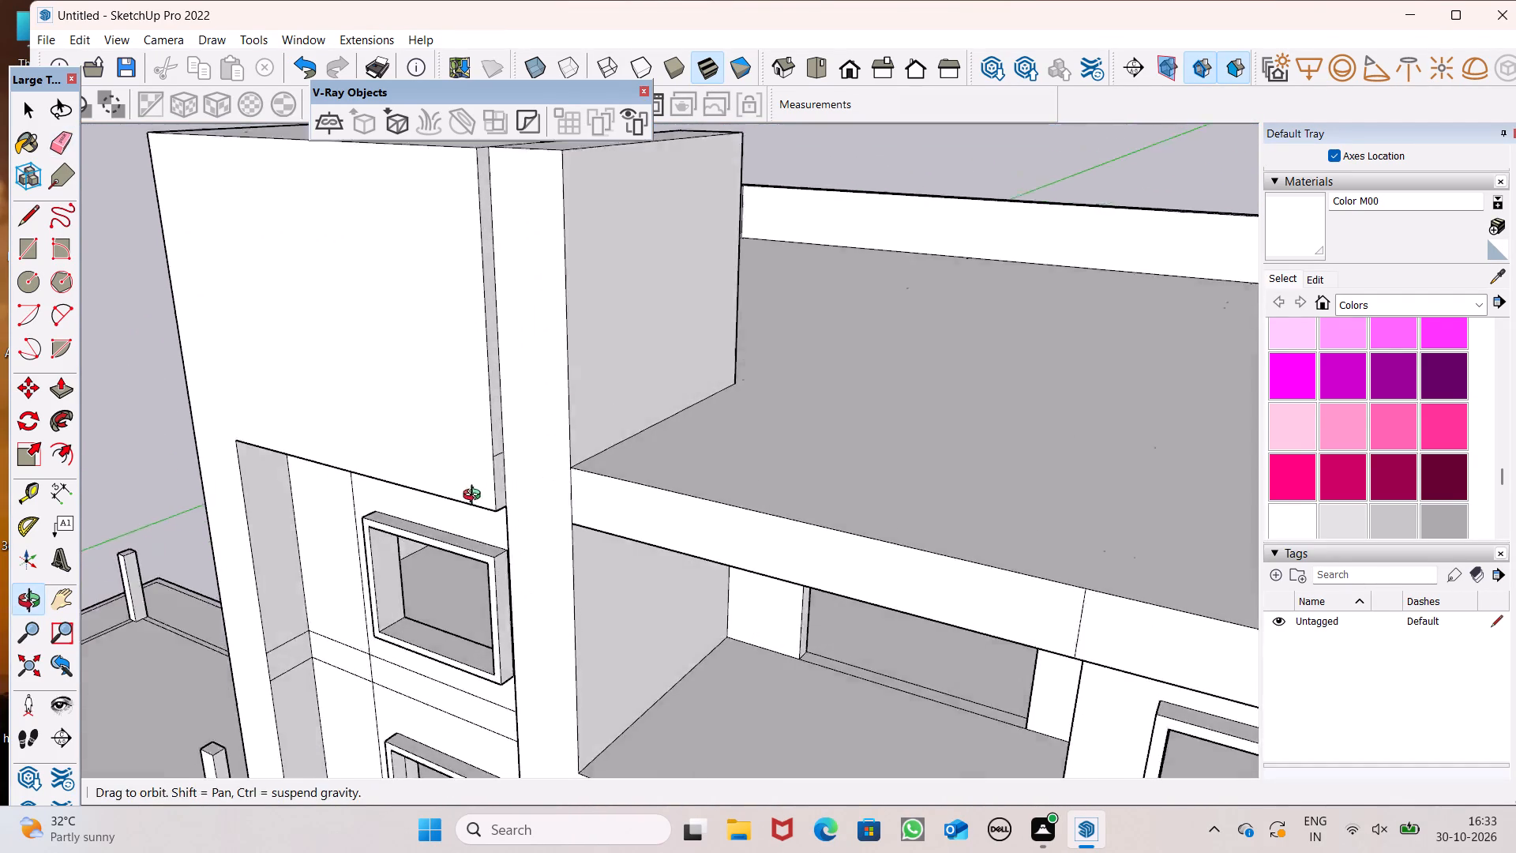
{"action": "middle_click_drag", "start_coordinate": [475, 497], "coordinate": [473, 462]}
{"action": "scroll", "coordinate": [523, 441], "scroll_direction": "up", "scroll_amount": 5}
{"action": "left_click", "coordinate": [482, 416]}
Push/Pull the top of the tall column wall beside the rooftop block down about 1' 7".
{"action": "scroll", "coordinate": [492, 430], "scroll_direction": "down", "scroll_amount": 6}
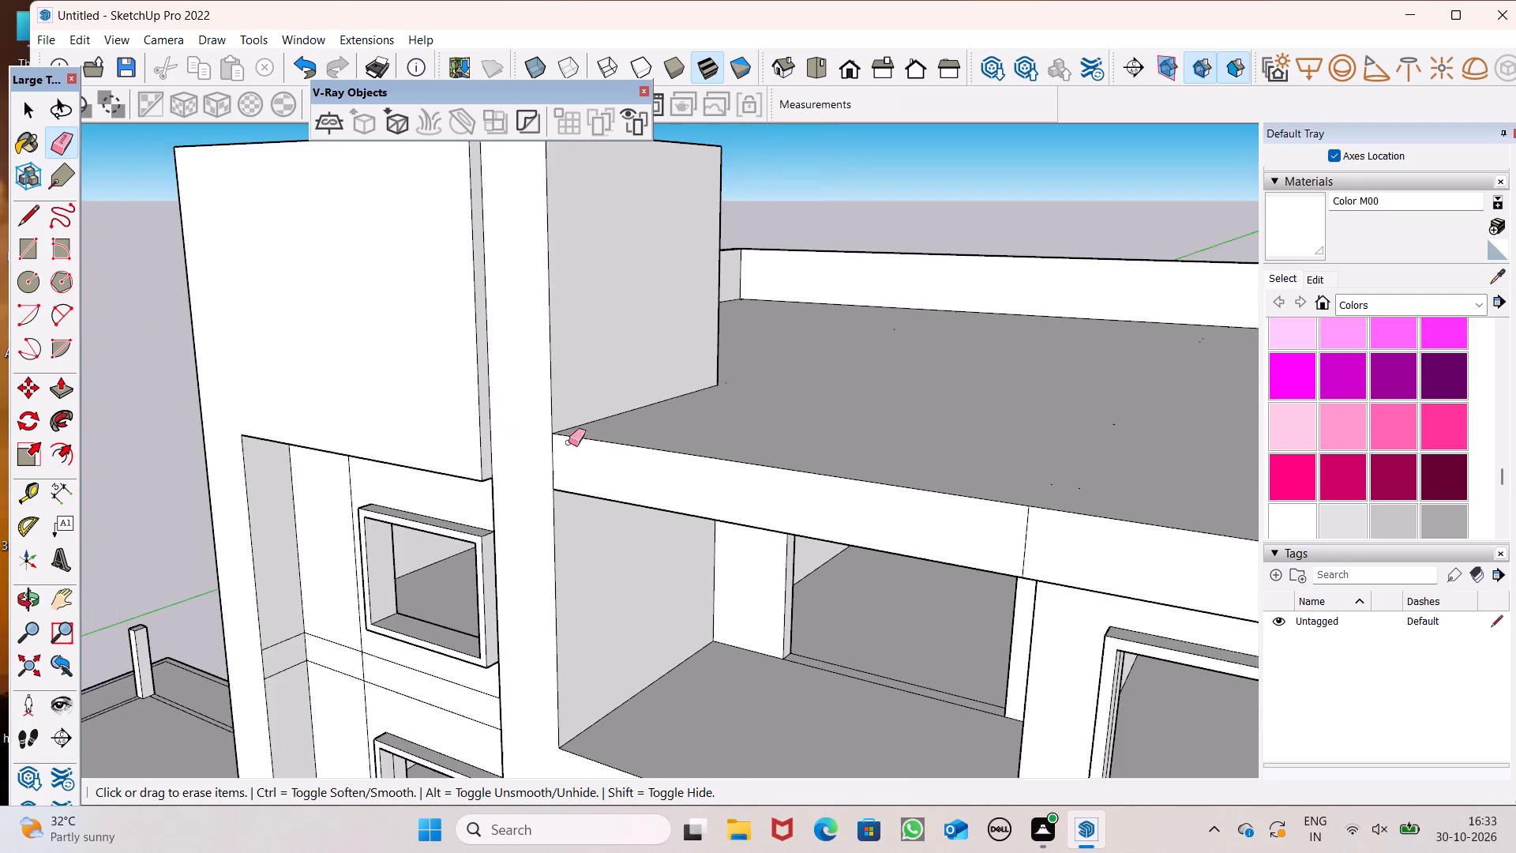
{"action": "scroll", "coordinate": [584, 439], "scroll_direction": "down", "scroll_amount": 5}
{"action": "middle_click_drag", "start_coordinate": [589, 420], "coordinate": [660, 573]}
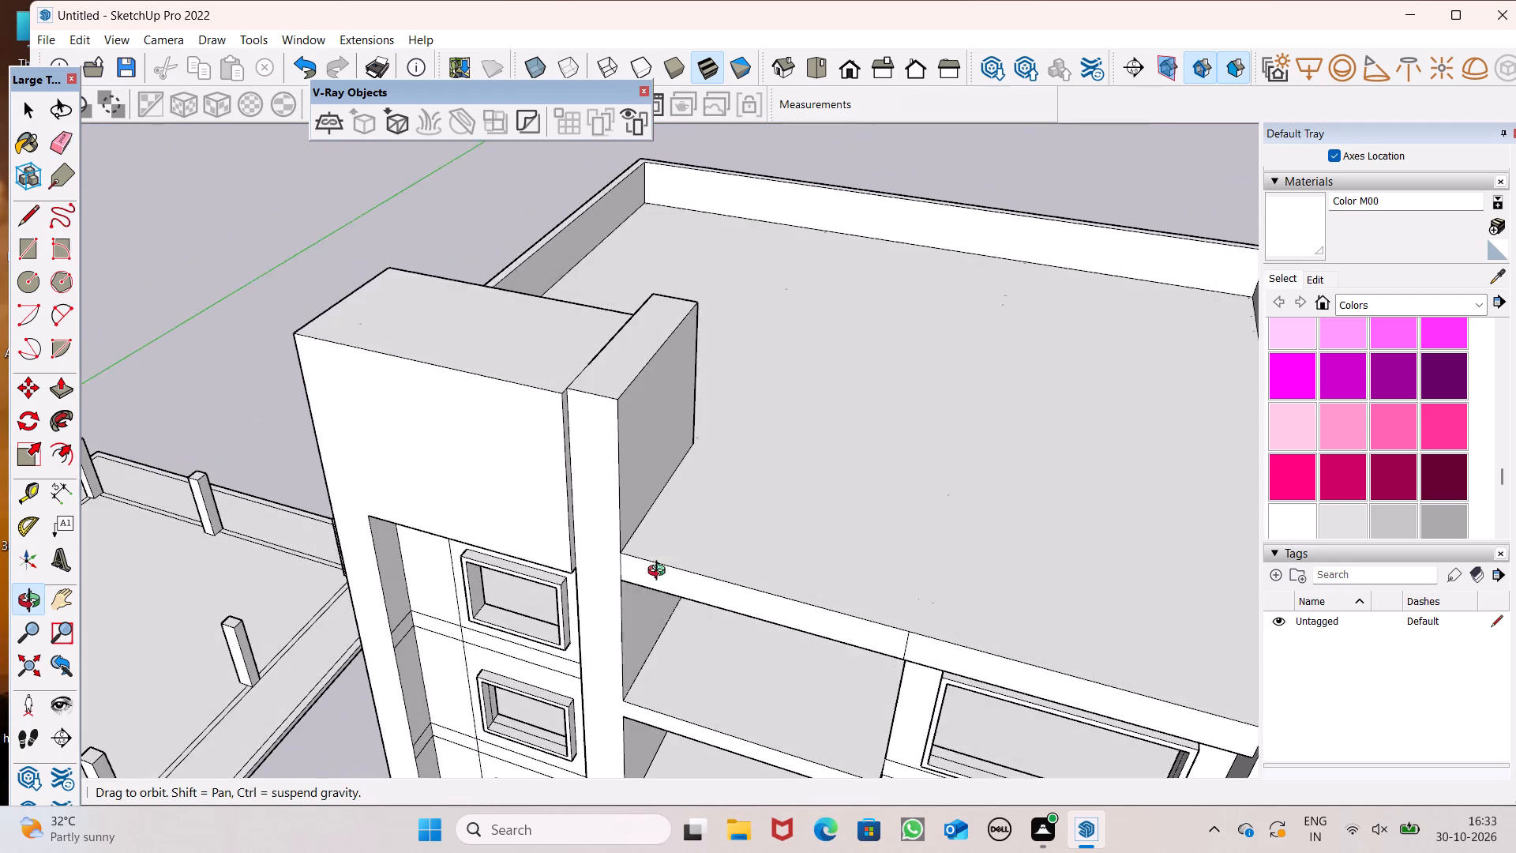
{"action": "middle_click_drag", "start_coordinate": [660, 573], "coordinate": [660, 598]}
{"action": "left_click_drag", "start_coordinate": [54, 390], "coordinate": [62, 389]}
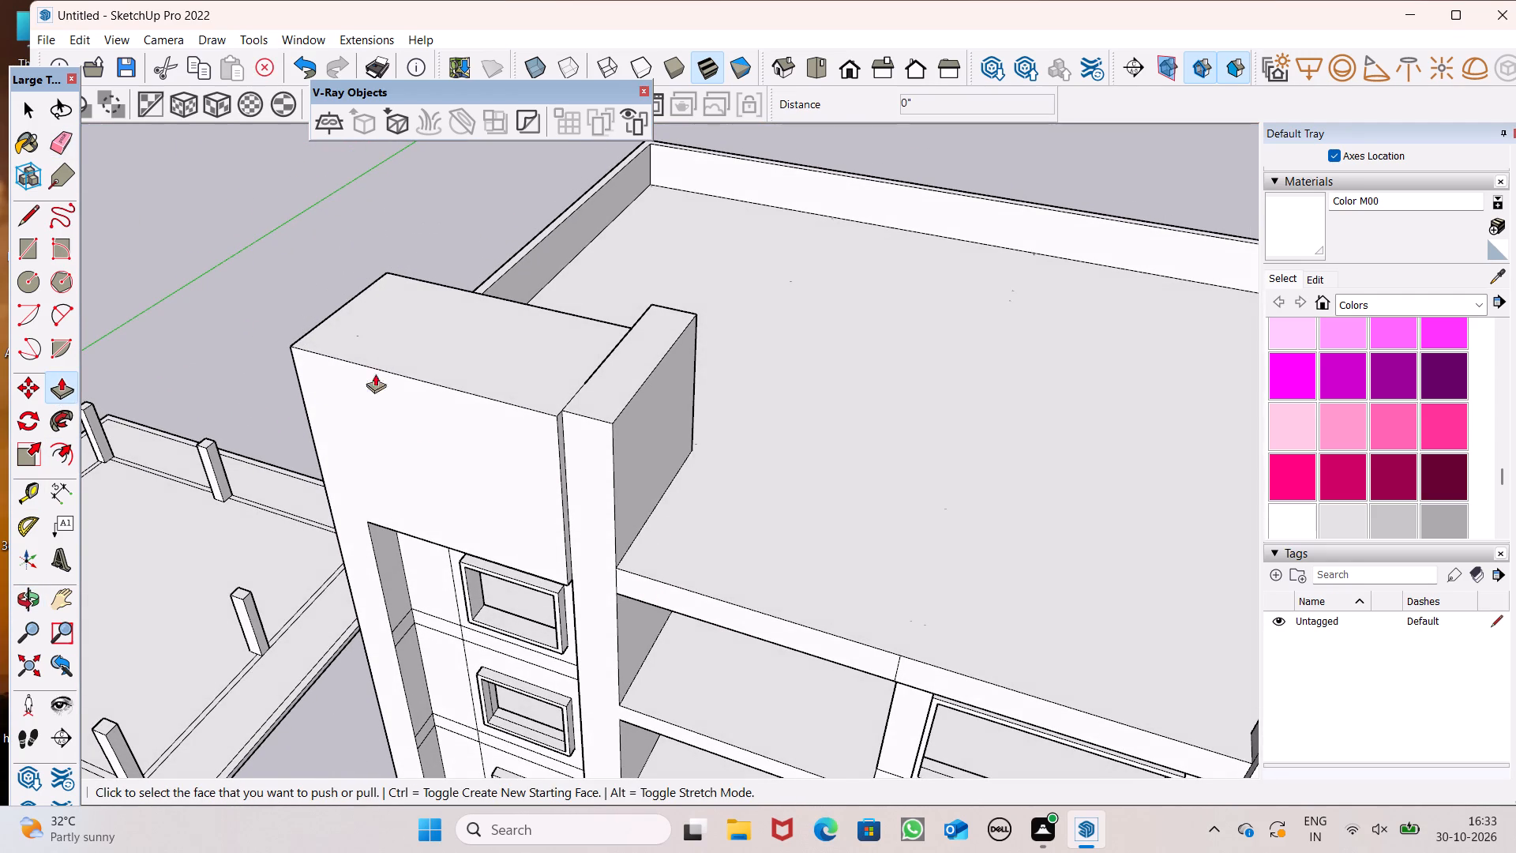
{"action": "scroll", "coordinate": [381, 373], "scroll_direction": "up", "scroll_amount": 5}
{"action": "left_click_drag", "start_coordinate": [722, 418], "coordinate": [722, 458]}
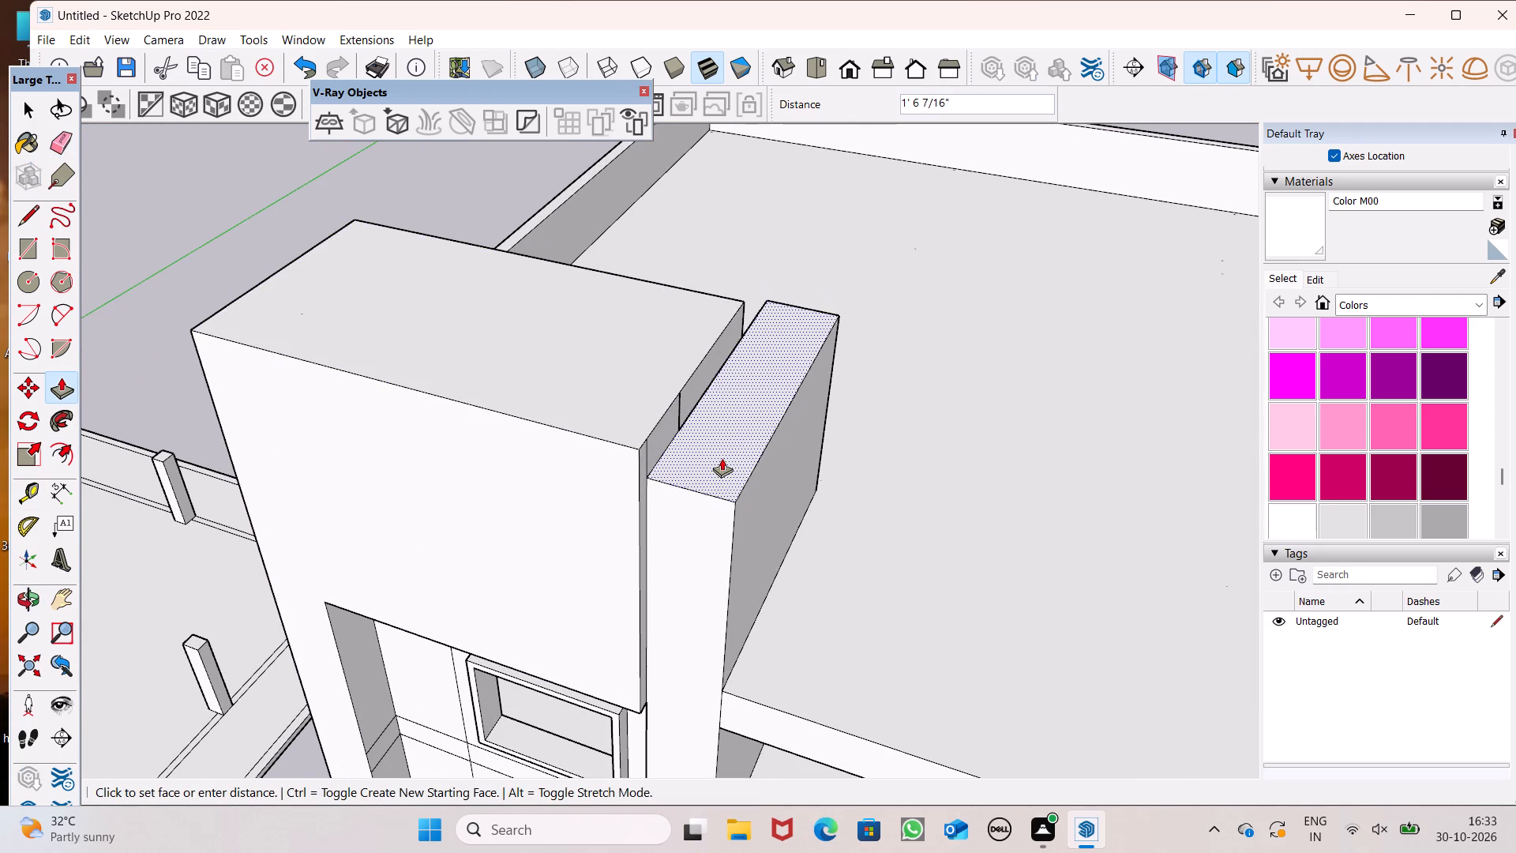
{"action": "left_click_drag", "start_coordinate": [722, 458], "coordinate": [721, 459]}
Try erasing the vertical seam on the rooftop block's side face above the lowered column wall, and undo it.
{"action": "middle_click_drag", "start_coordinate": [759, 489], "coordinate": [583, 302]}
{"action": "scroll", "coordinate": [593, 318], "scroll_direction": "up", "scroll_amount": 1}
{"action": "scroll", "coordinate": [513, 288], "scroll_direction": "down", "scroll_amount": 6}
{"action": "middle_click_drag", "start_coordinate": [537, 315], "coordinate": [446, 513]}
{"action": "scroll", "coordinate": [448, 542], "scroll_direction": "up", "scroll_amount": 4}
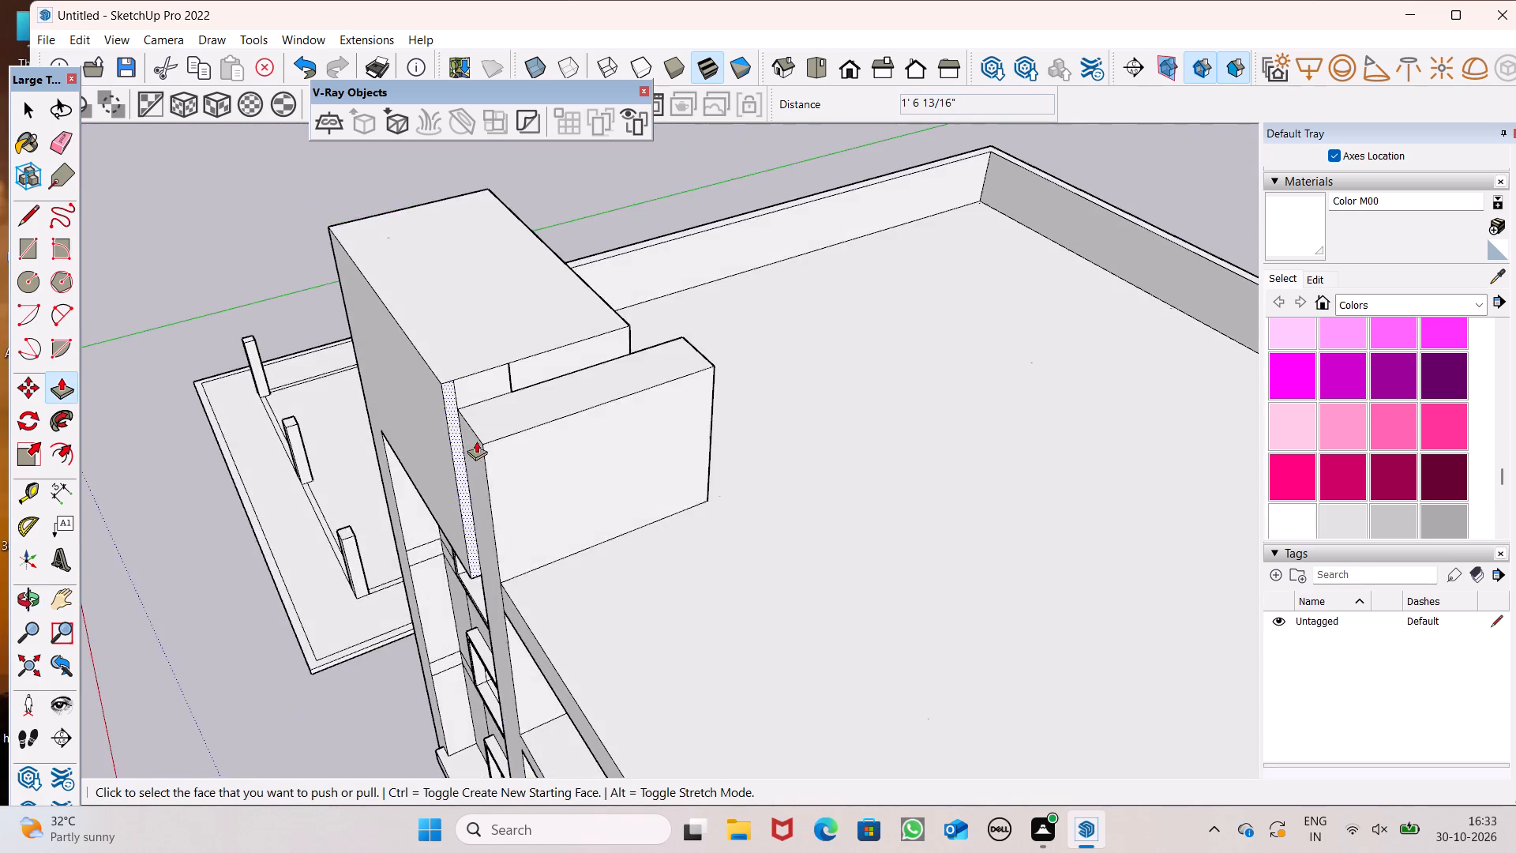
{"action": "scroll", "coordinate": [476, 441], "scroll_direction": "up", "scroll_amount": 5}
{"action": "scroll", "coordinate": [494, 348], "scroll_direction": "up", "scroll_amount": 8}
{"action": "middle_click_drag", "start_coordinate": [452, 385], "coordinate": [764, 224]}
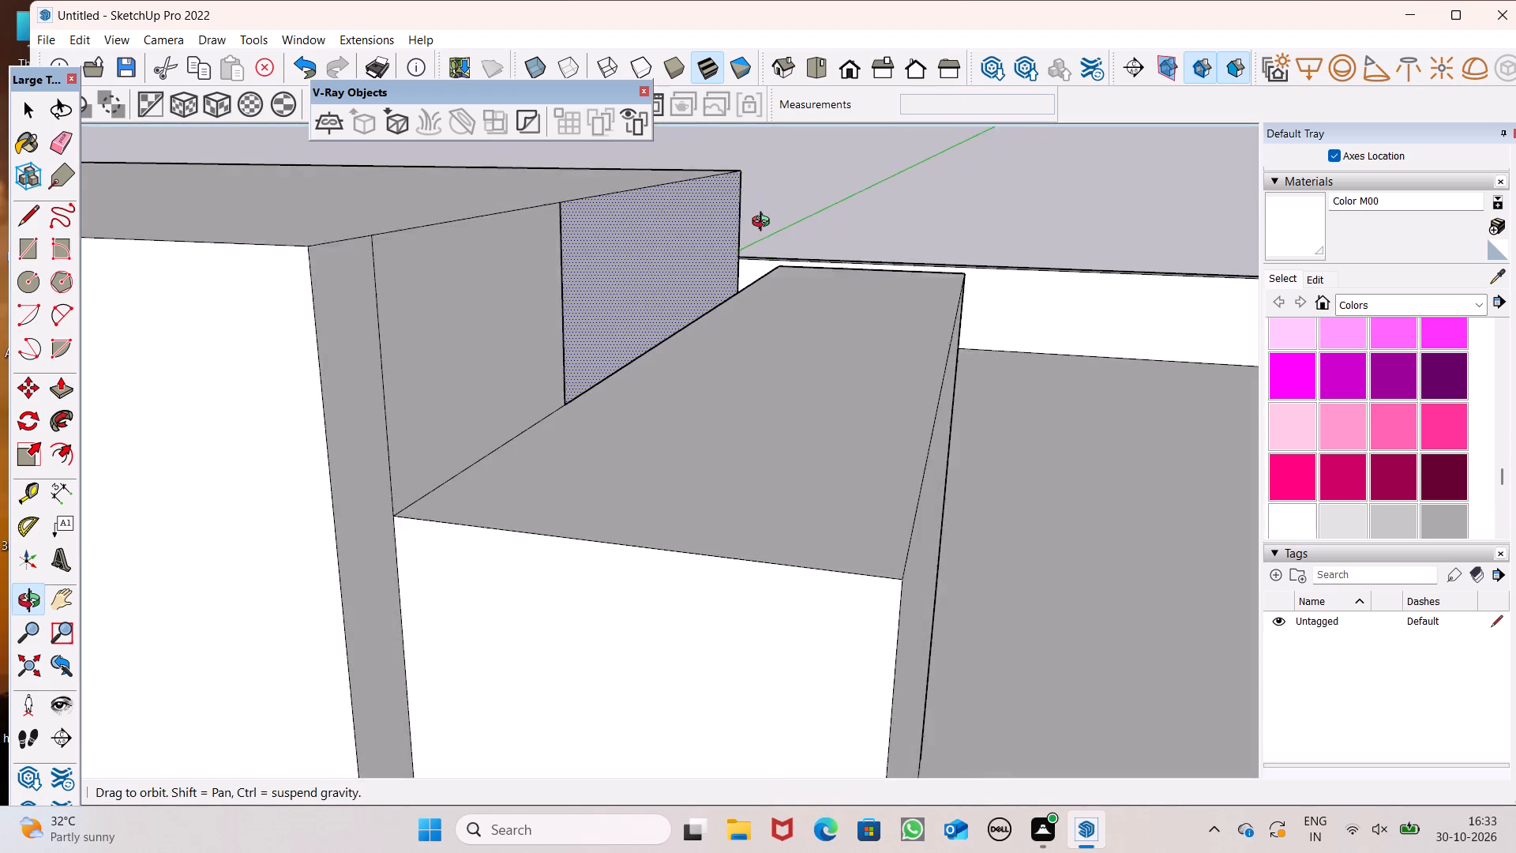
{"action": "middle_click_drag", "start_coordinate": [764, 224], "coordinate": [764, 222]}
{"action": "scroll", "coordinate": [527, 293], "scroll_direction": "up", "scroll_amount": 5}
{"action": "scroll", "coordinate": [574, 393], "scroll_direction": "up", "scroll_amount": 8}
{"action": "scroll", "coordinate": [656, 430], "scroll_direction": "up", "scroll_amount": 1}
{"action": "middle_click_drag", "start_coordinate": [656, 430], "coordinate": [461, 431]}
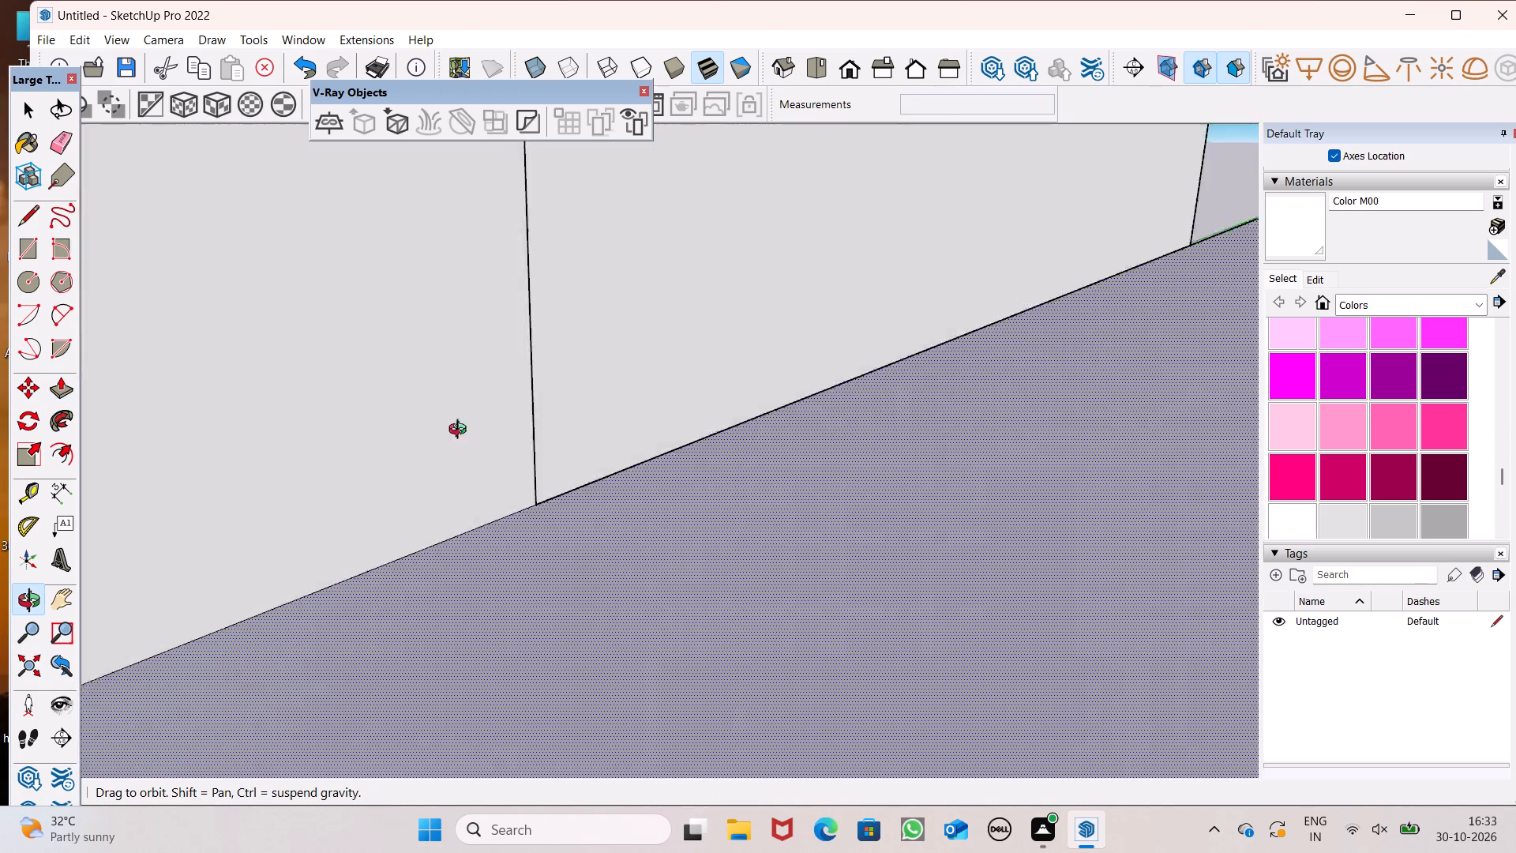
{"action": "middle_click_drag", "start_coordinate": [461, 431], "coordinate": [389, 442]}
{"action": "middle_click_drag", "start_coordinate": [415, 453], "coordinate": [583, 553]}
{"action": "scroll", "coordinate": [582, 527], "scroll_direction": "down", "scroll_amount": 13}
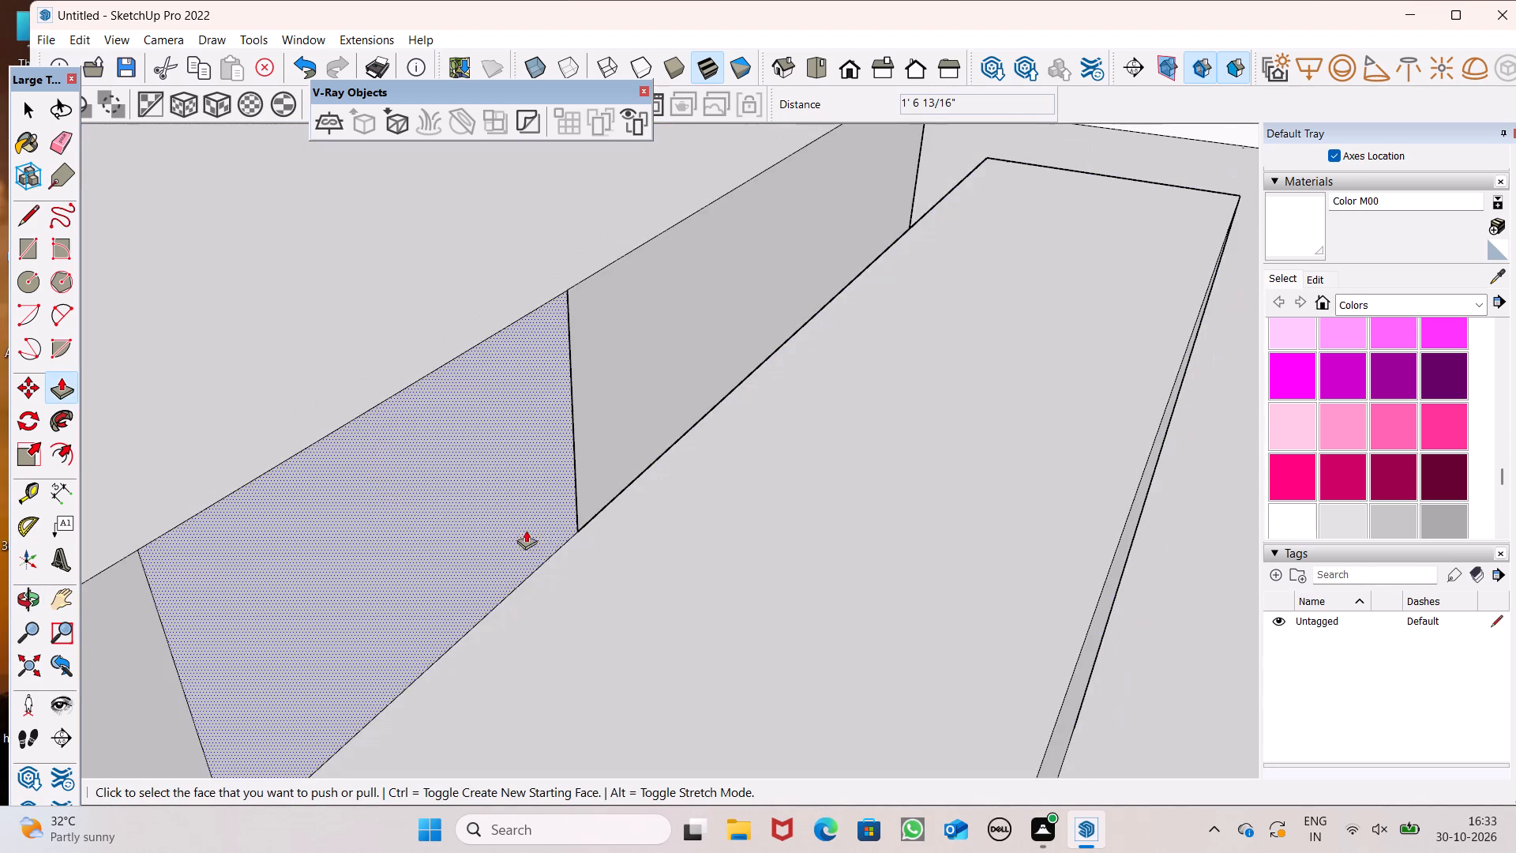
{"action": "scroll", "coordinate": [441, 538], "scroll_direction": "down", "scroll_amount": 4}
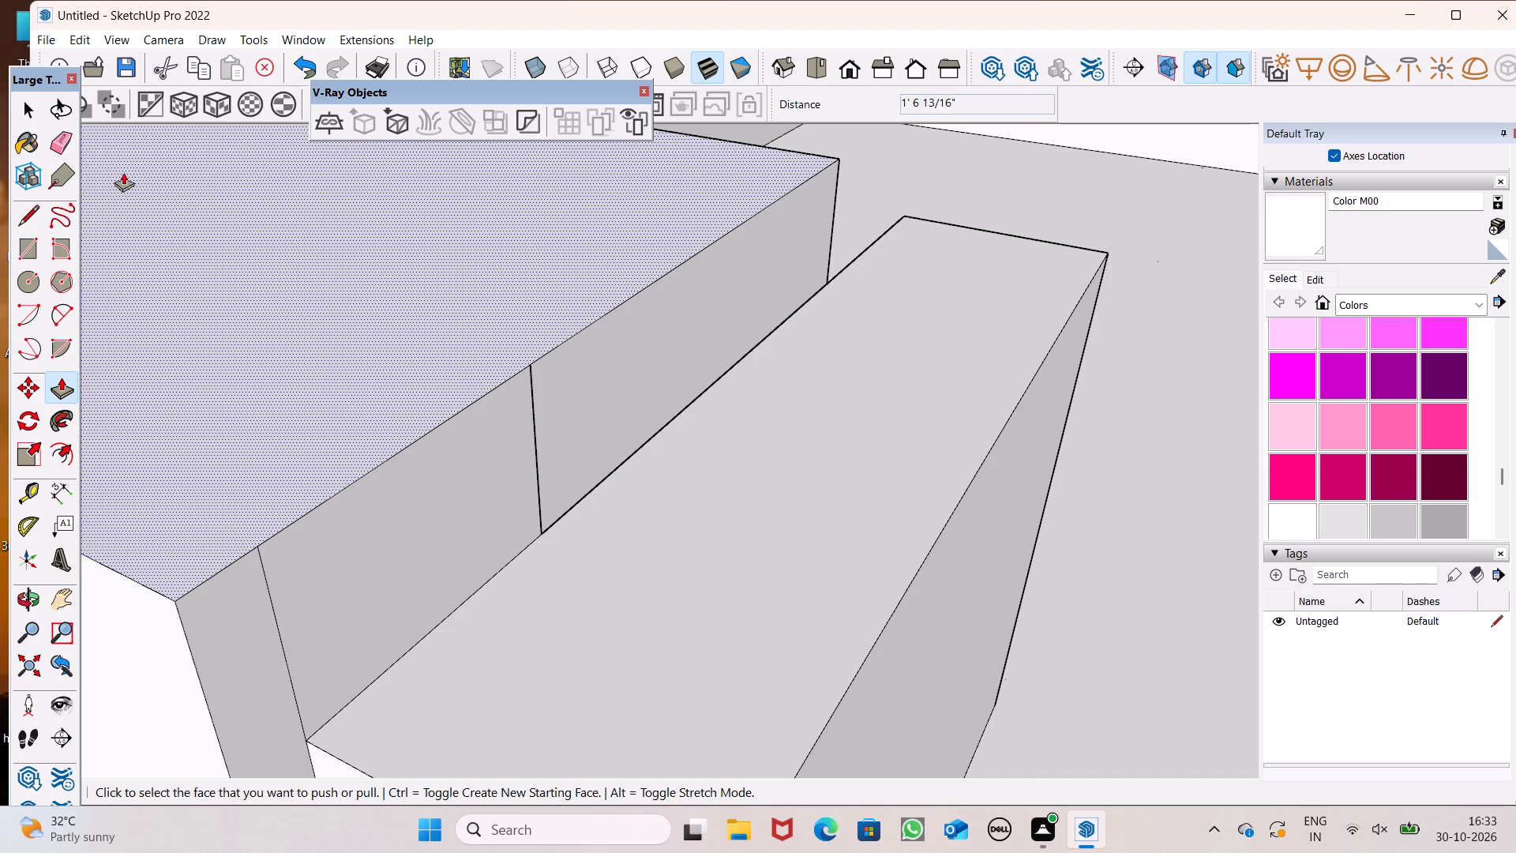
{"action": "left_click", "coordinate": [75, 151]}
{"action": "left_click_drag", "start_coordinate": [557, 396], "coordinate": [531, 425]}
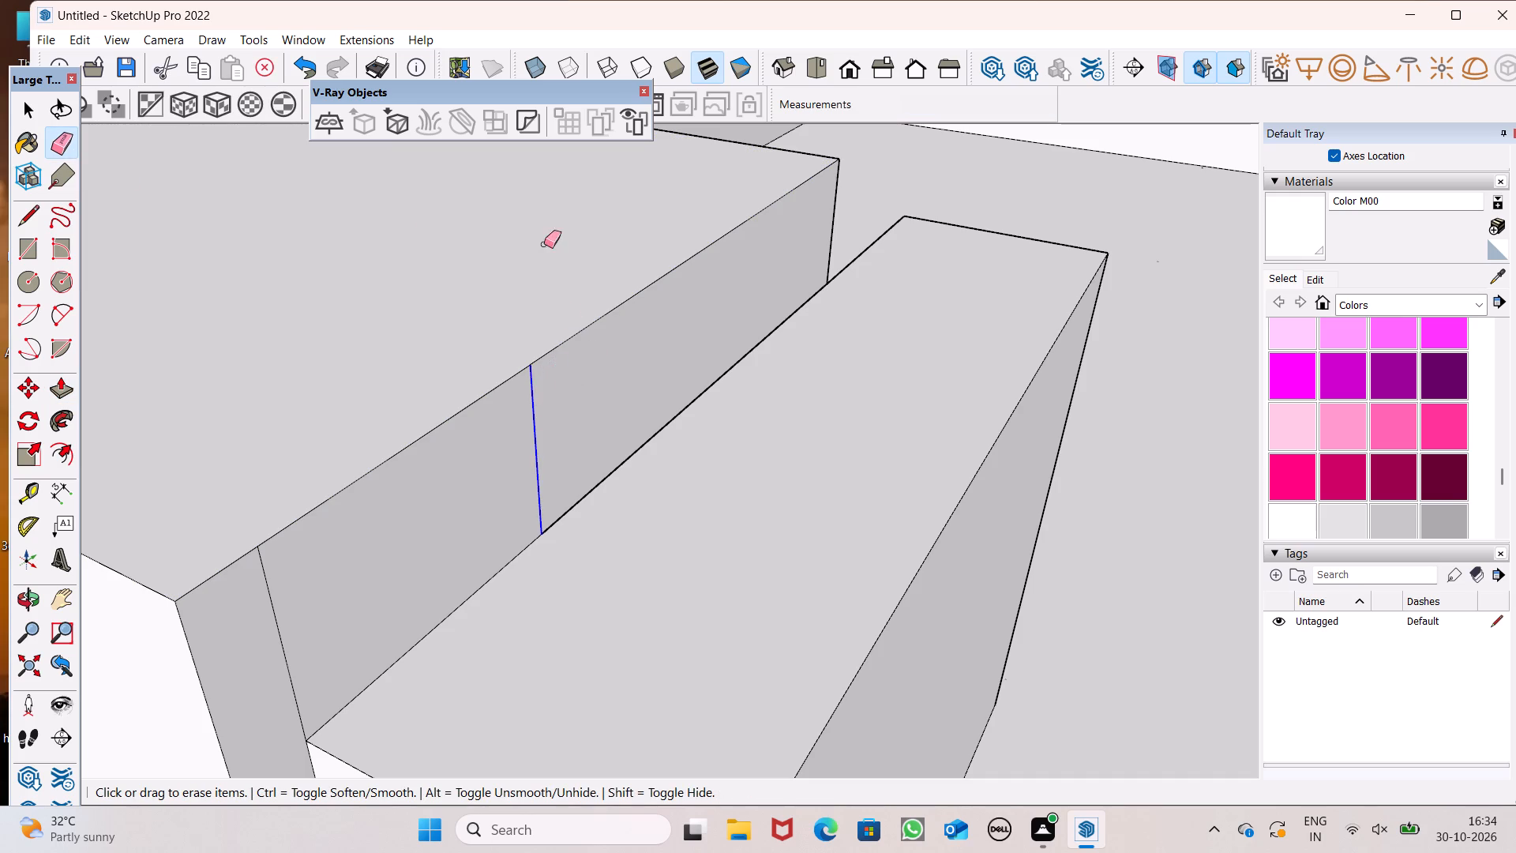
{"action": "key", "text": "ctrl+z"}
Examine the joint between the rooftop block and the lowered column wall, and compare it with the opposite front column.
{"action": "scroll", "coordinate": [693, 507], "scroll_direction": "down", "scroll_amount": 2}
{"action": "middle_click_drag", "start_coordinate": [779, 540], "coordinate": [789, 471]}
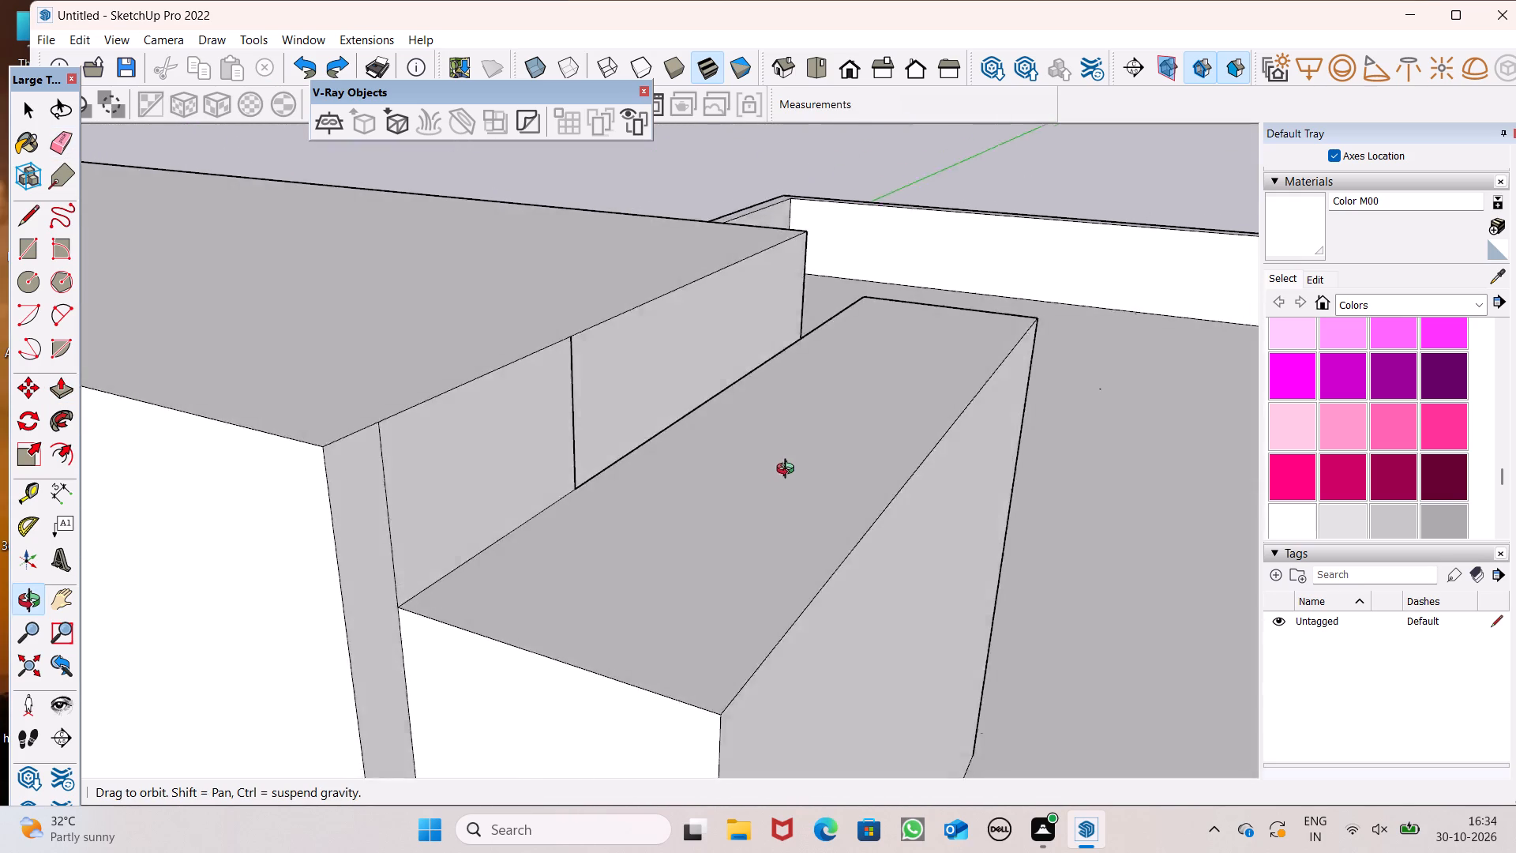
{"action": "middle_click_drag", "start_coordinate": [789, 471], "coordinate": [721, 484]}
{"action": "scroll", "coordinate": [602, 461], "scroll_direction": "up", "scroll_amount": 2}
{"action": "middle_click_drag", "start_coordinate": [902, 371], "coordinate": [546, 673]}
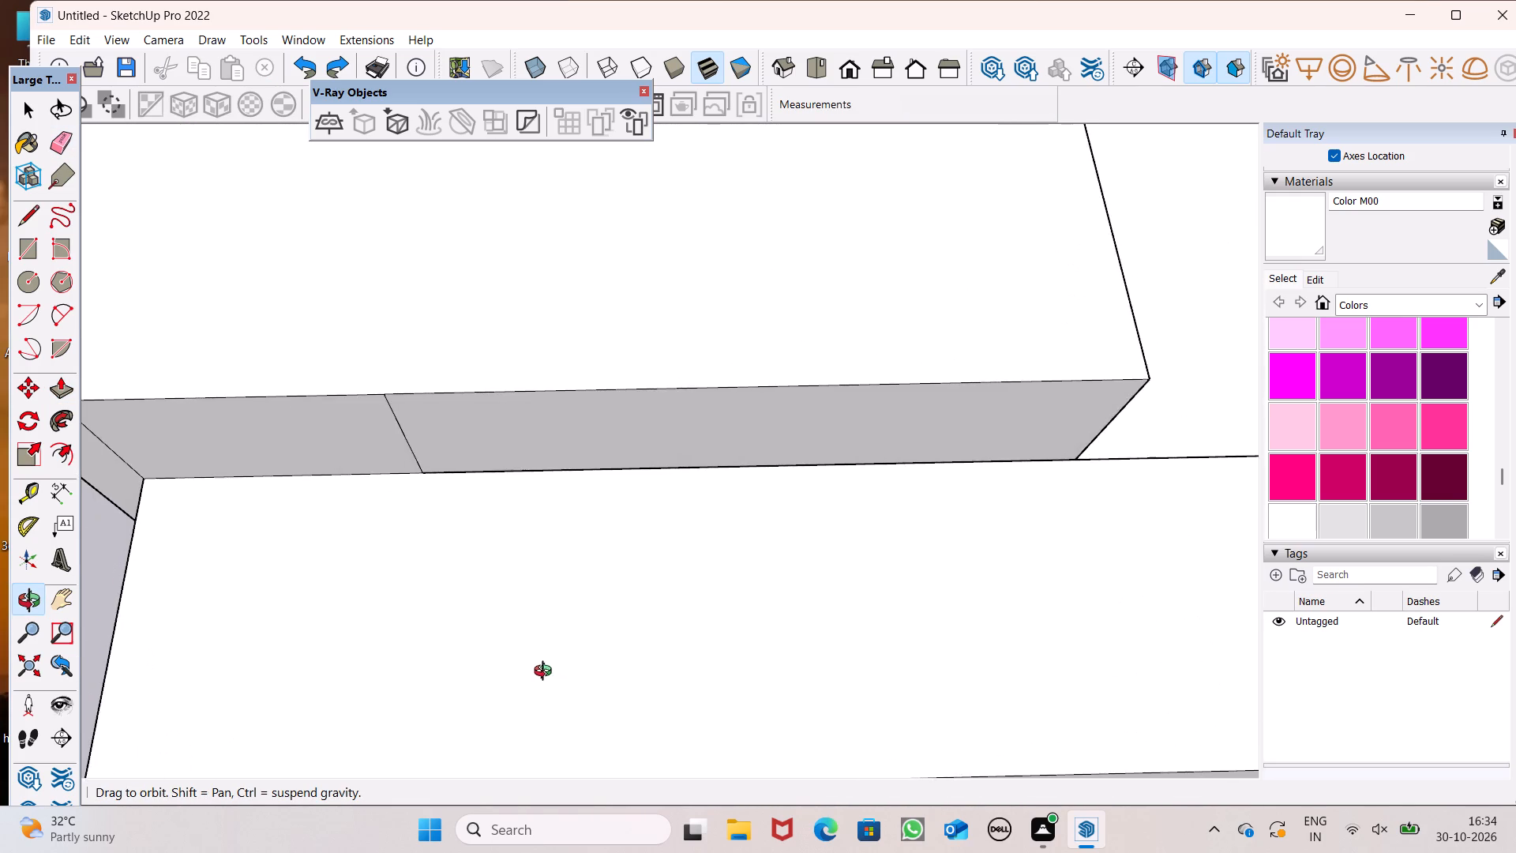
{"action": "middle_click_drag", "start_coordinate": [546, 673], "coordinate": [557, 527]}
{"action": "scroll", "coordinate": [557, 528], "scroll_direction": "up", "scroll_amount": 1}
{"action": "scroll", "coordinate": [556, 522], "scroll_direction": "down", "scroll_amount": 9}
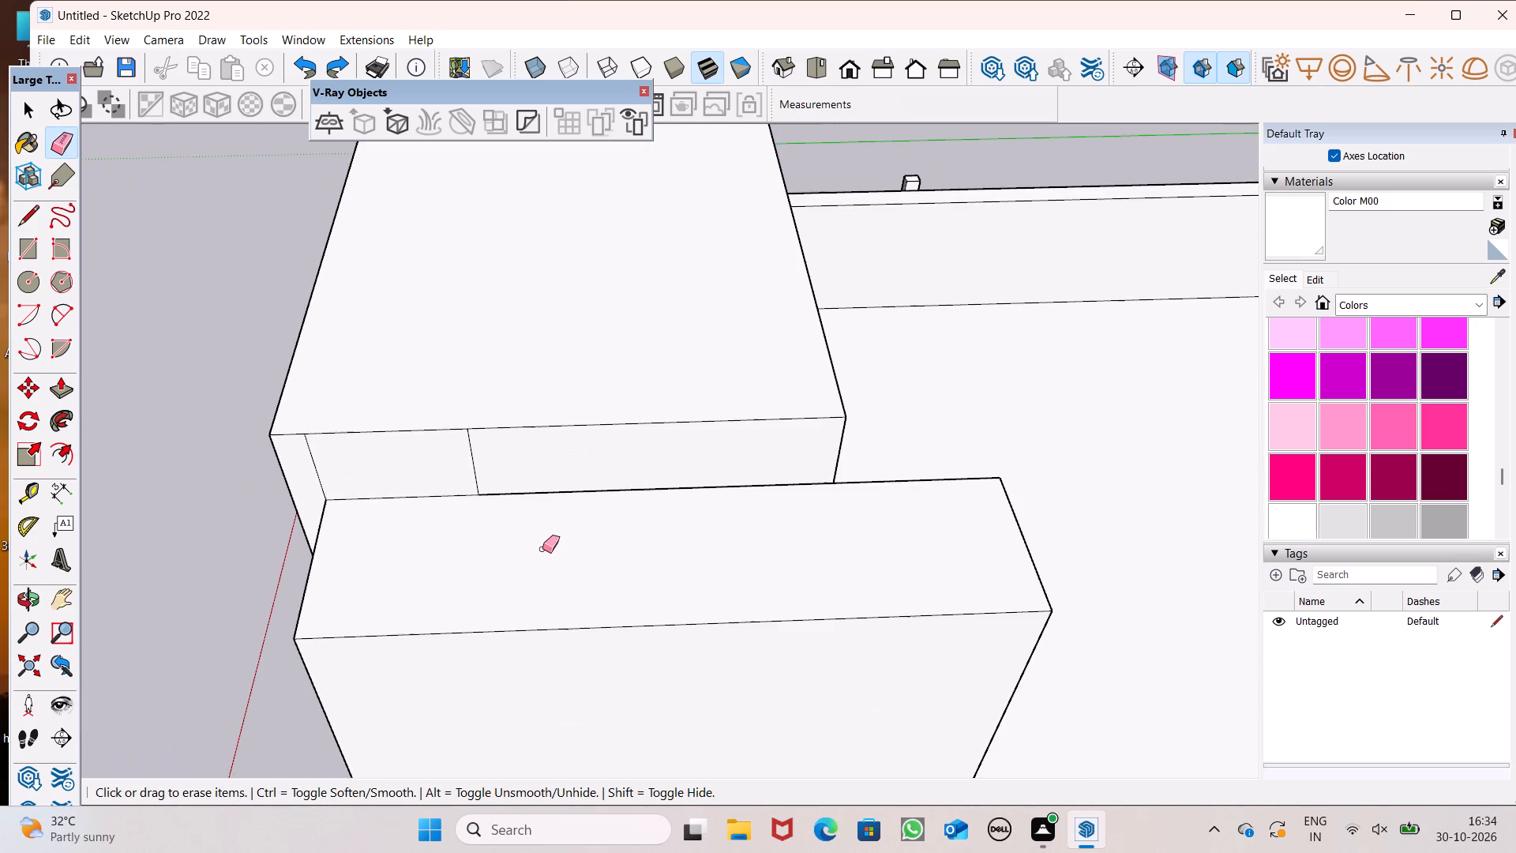
{"action": "scroll", "coordinate": [598, 387], "scroll_direction": "down", "scroll_amount": 6}
{"action": "middle_click_drag", "start_coordinate": [629, 469], "coordinate": [687, 283]}
{"action": "scroll", "coordinate": [687, 283], "scroll_direction": "up", "scroll_amount": 2}
{"action": "scroll", "coordinate": [687, 283], "scroll_direction": "down", "scroll_amount": 5}
{"action": "scroll", "coordinate": [731, 363], "scroll_direction": "down", "scroll_amount": 3}
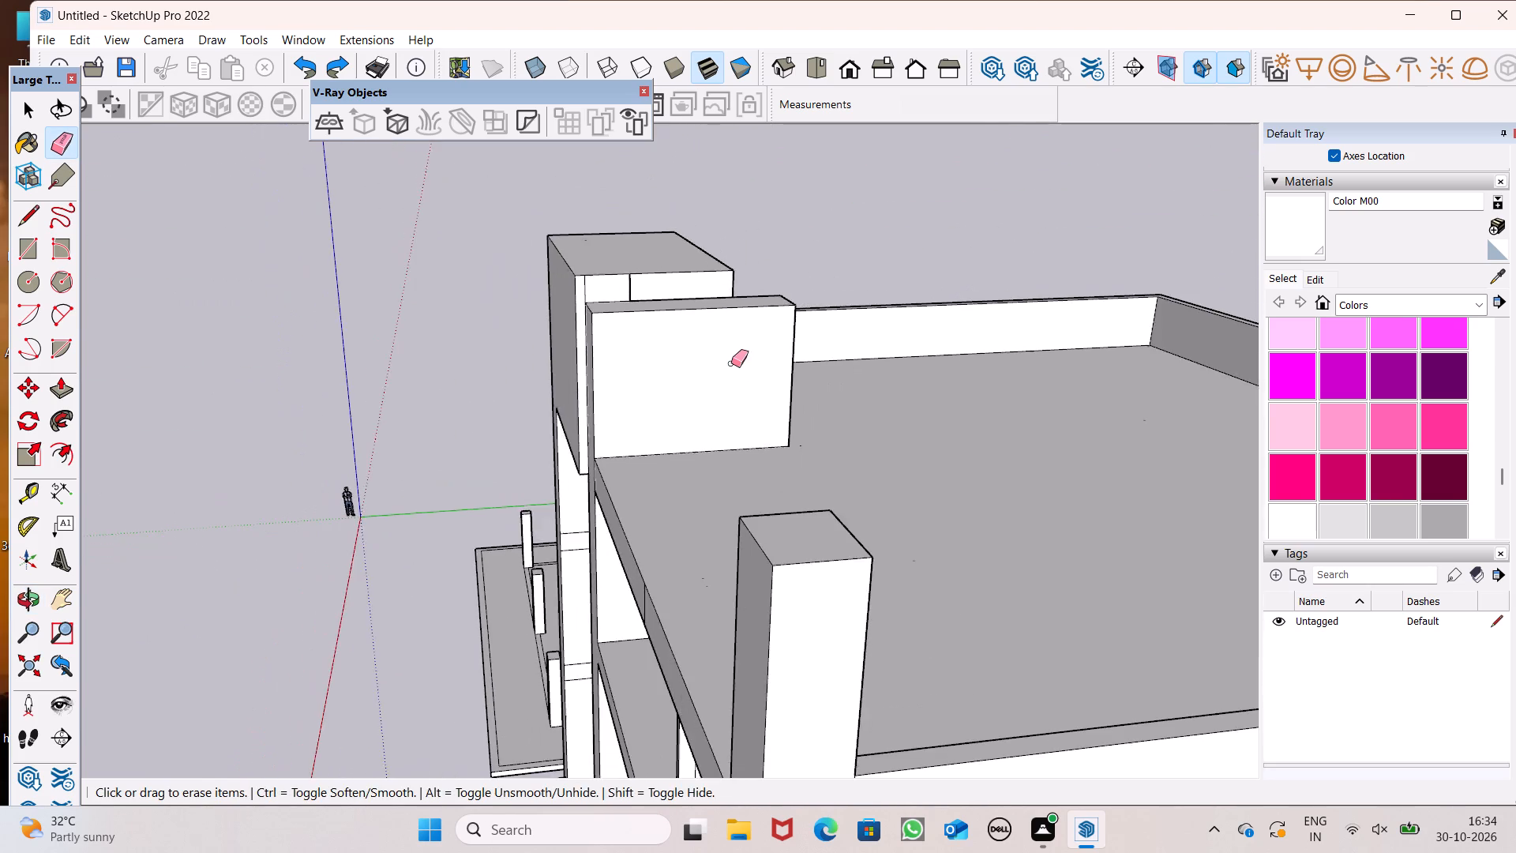
{"action": "middle_click_drag", "start_coordinate": [718, 415], "coordinate": [761, 360]}
{"action": "scroll", "coordinate": [776, 388], "scroll_direction": "up", "scroll_amount": 1}
{"action": "scroll", "coordinate": [790, 408], "scroll_direction": "down", "scroll_amount": 3}
{"action": "middle_click_drag", "start_coordinate": [818, 434], "coordinate": [902, 482]}
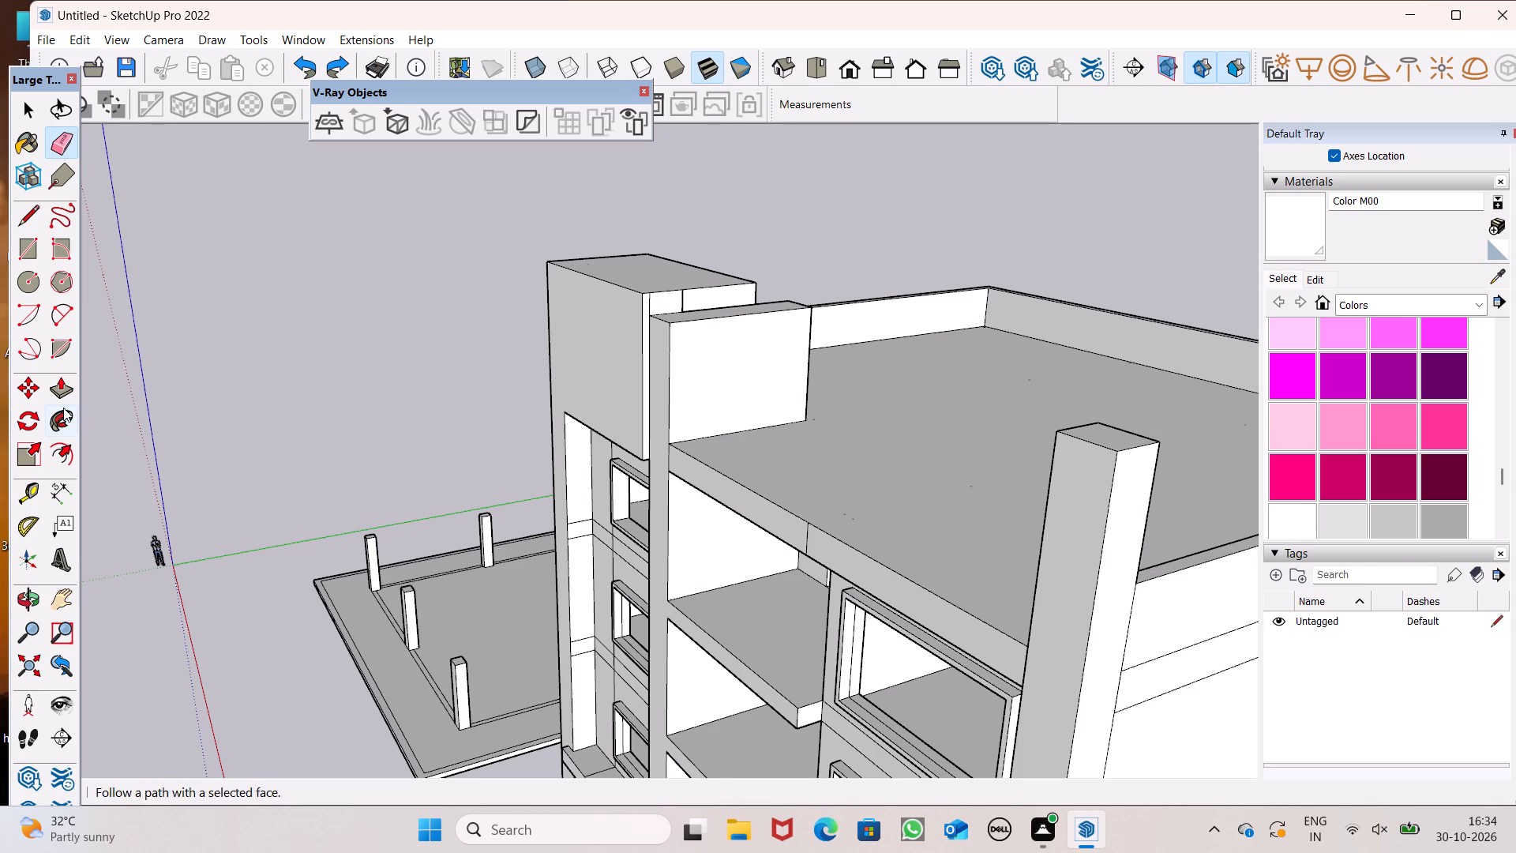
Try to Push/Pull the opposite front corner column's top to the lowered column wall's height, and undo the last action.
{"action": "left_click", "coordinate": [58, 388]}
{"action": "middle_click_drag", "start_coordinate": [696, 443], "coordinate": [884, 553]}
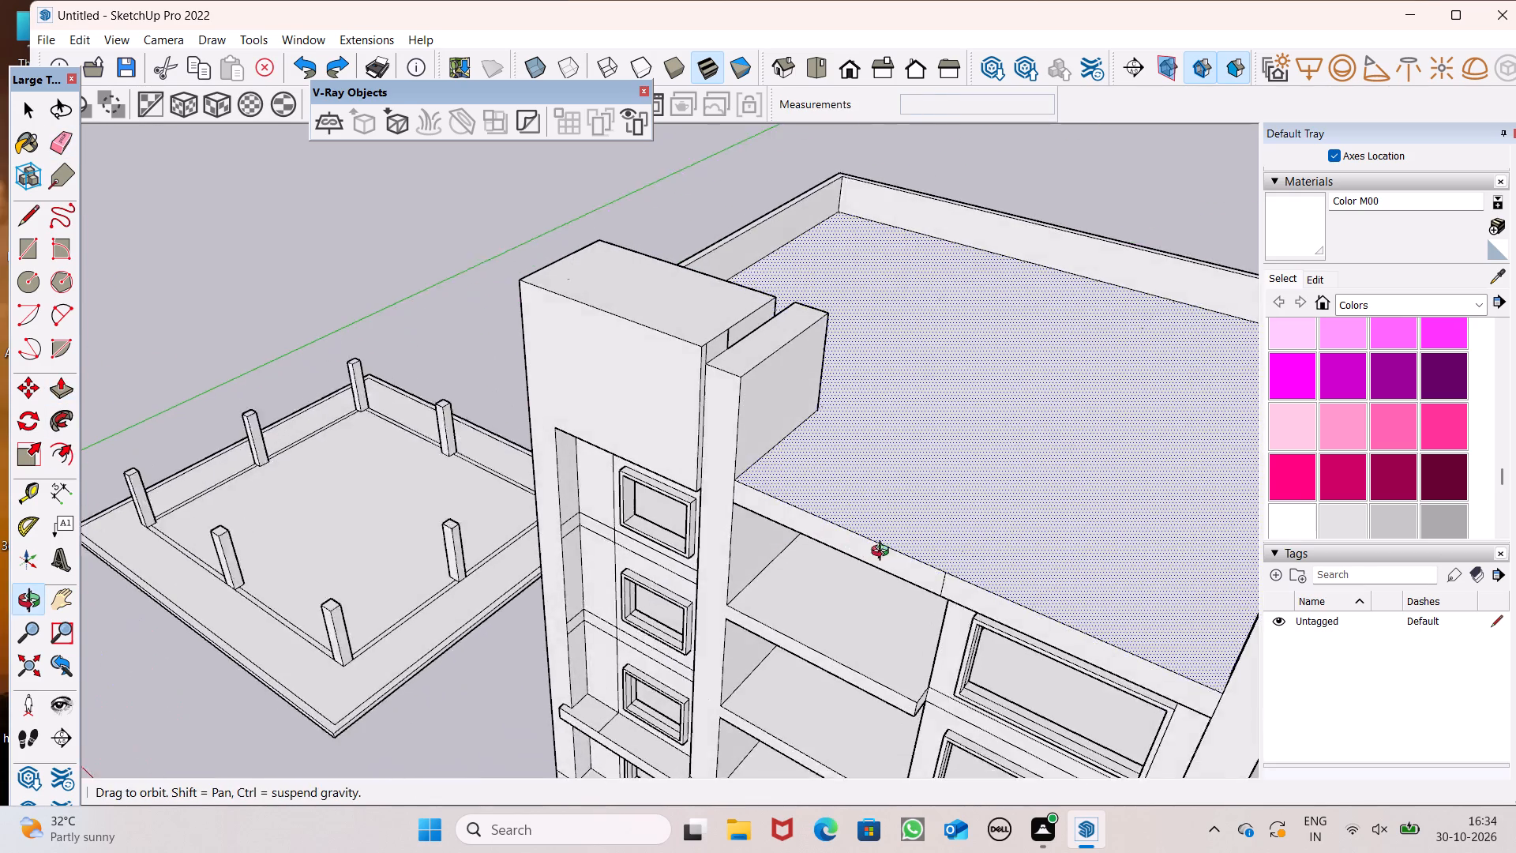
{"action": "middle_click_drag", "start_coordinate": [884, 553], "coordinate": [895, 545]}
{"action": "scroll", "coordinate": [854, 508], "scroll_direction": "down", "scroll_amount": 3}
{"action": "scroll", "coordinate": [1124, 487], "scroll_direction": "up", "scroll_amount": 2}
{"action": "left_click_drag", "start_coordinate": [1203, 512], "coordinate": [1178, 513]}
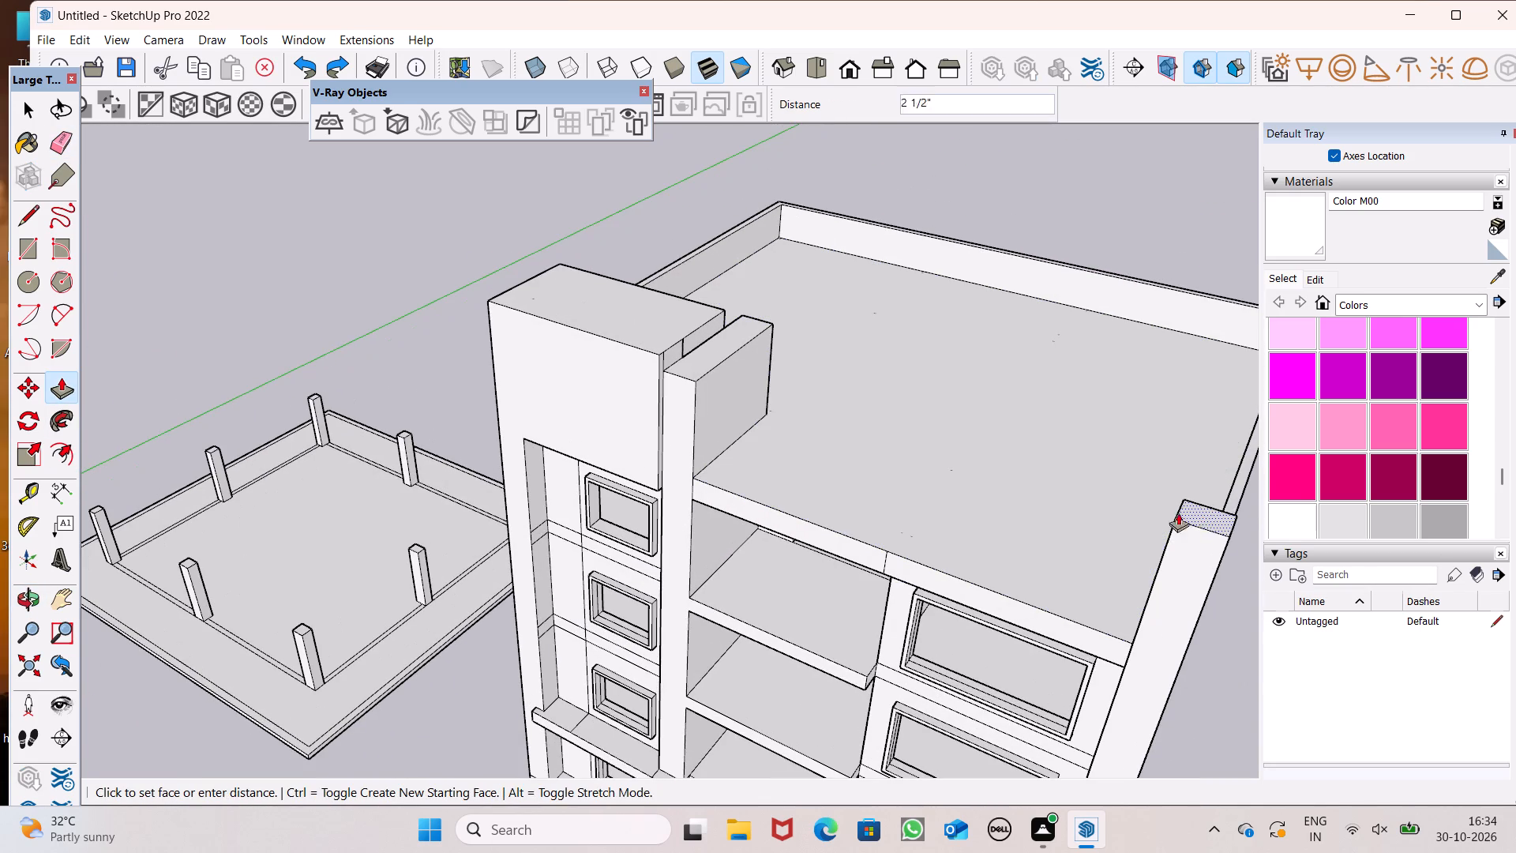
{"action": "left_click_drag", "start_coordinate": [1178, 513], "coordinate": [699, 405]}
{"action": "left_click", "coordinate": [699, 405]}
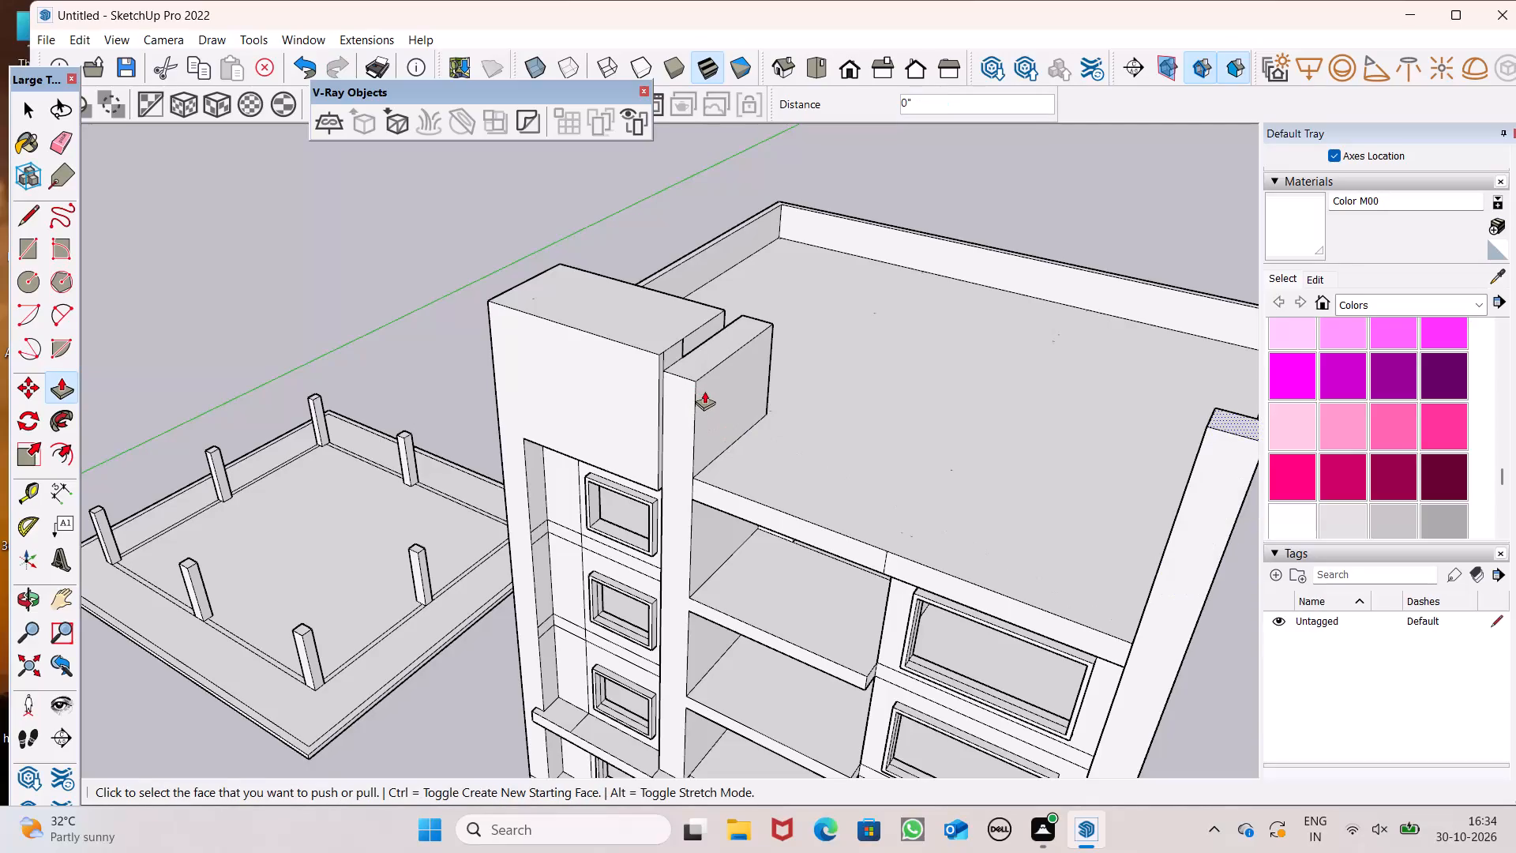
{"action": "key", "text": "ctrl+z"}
Push/Pull the opposite front corner column's top down about 7' 7" to the level of the lowered column wall's top.
{"action": "left_click_drag", "start_coordinate": [1218, 423], "coordinate": [871, 406]}
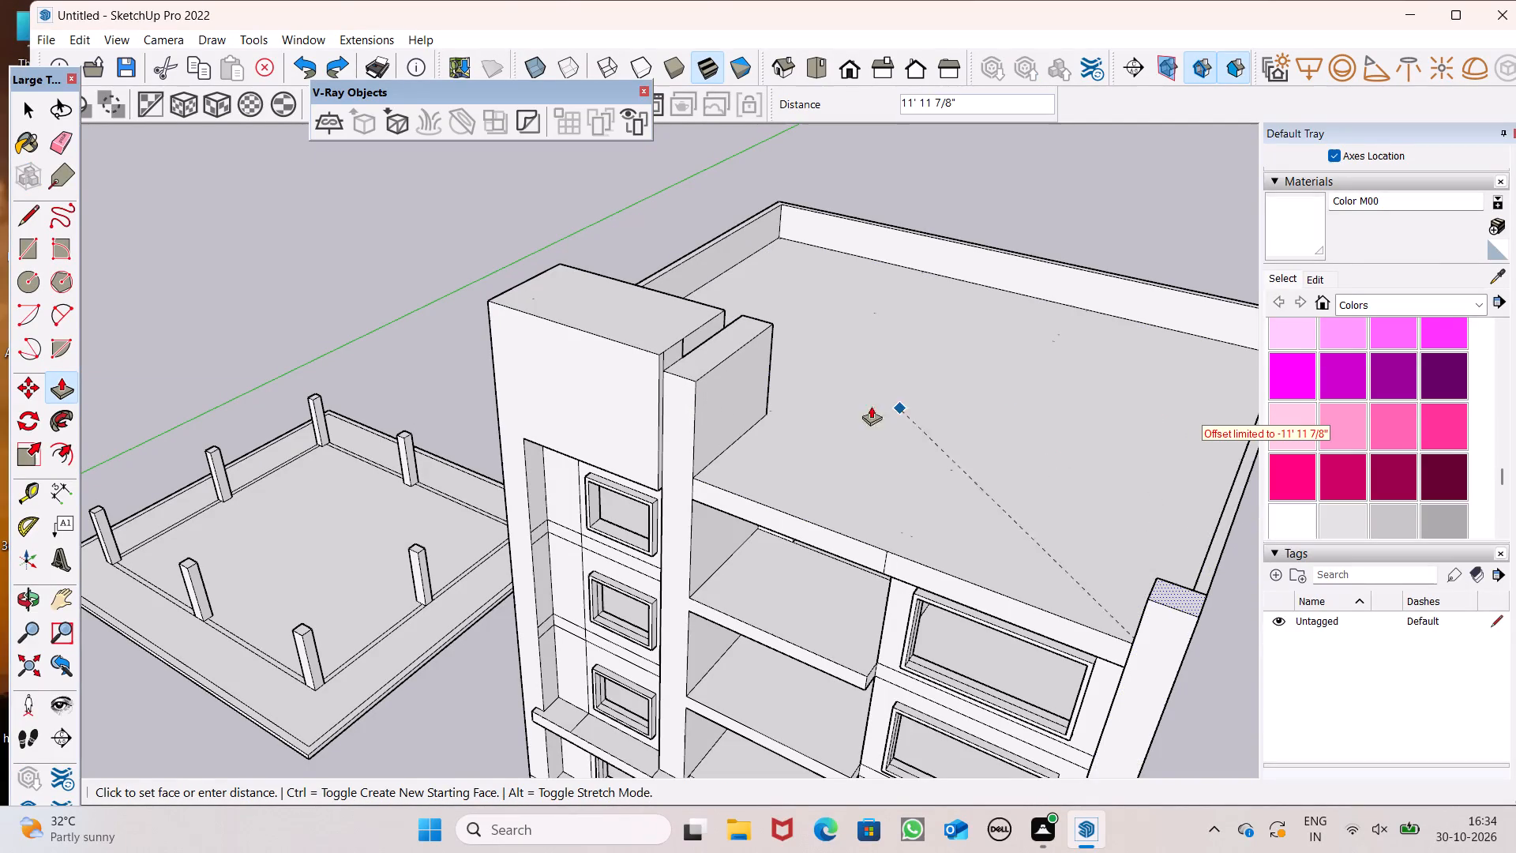
{"action": "left_click_drag", "start_coordinate": [871, 406], "coordinate": [696, 382]}
{"action": "middle_click_drag", "start_coordinate": [739, 400], "coordinate": [563, 316]}
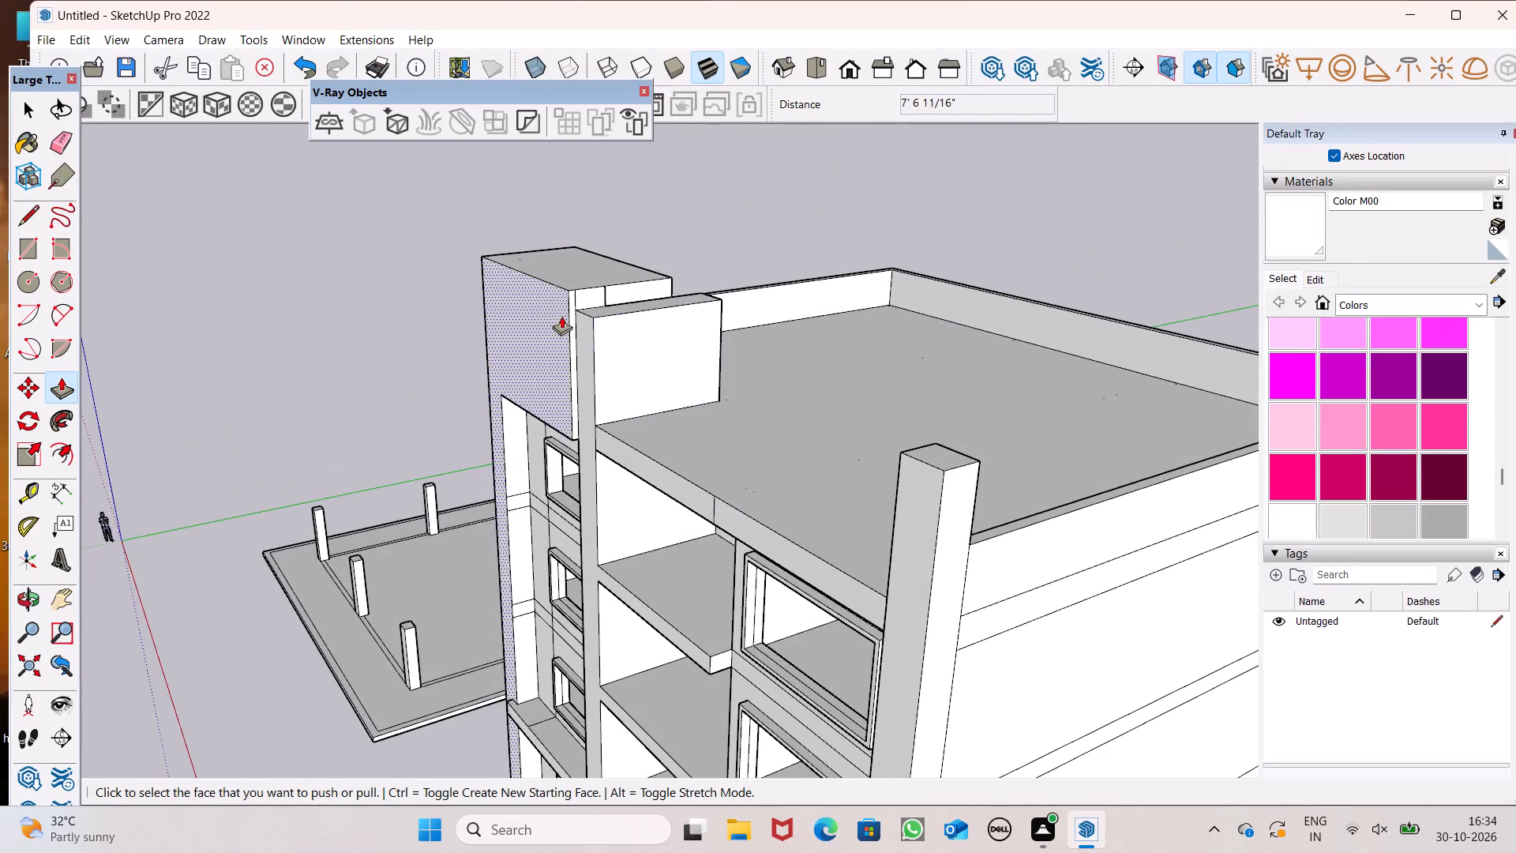
Draw a line 11' 7" long across the lowered column wall's roof-facing side, just below its top edge.
{"action": "scroll", "coordinate": [561, 316], "scroll_direction": "up", "scroll_amount": 3}
{"action": "left_click", "coordinate": [20, 222]}
{"action": "middle_click_drag", "start_coordinate": [600, 296], "coordinate": [586, 303]}
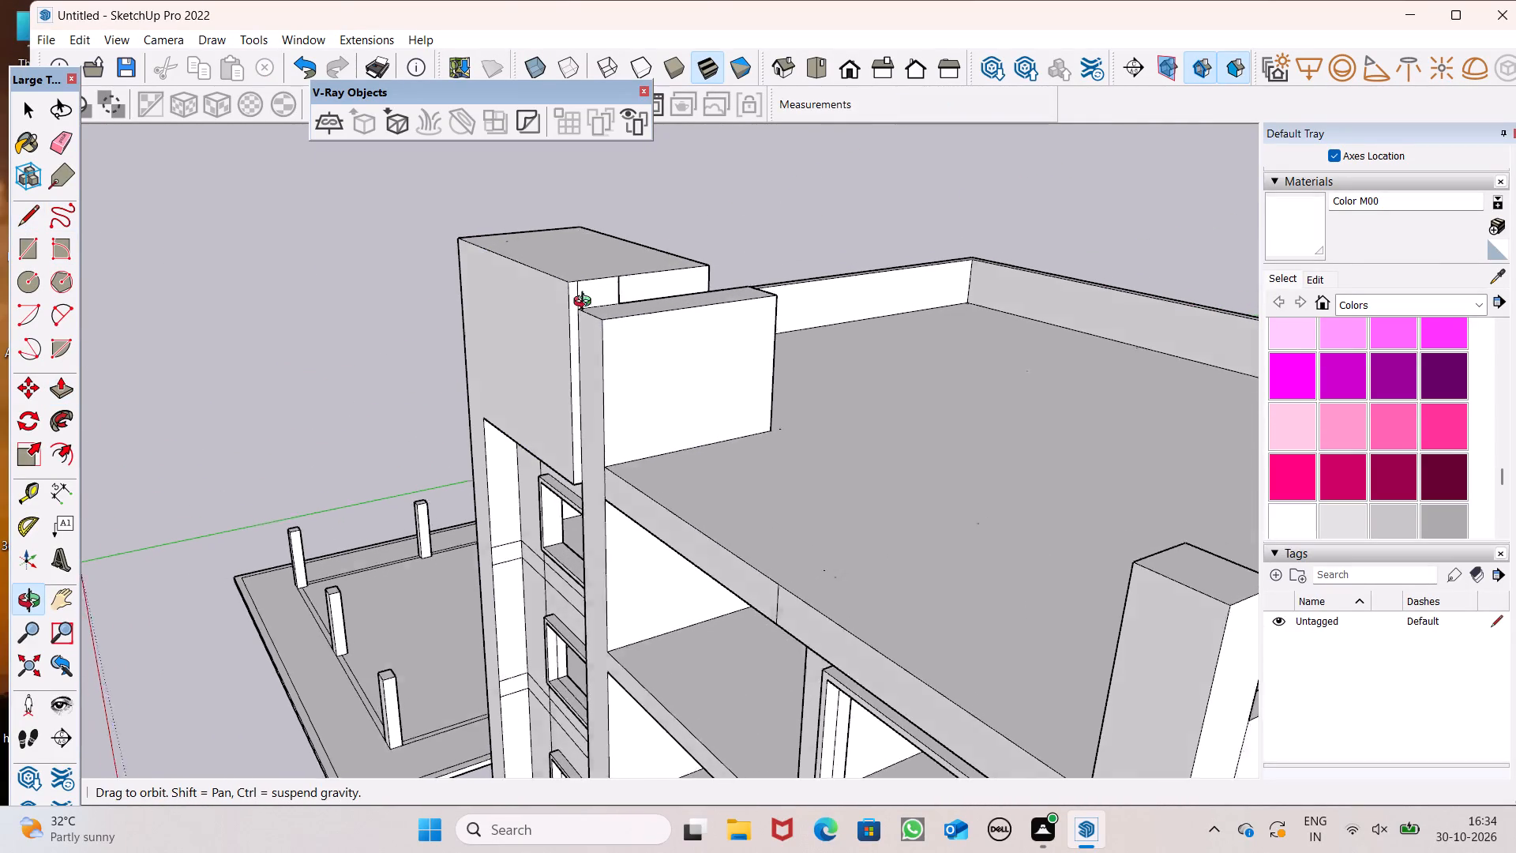
{"action": "middle_click_drag", "start_coordinate": [586, 303], "coordinate": [491, 321]}
{"action": "scroll", "coordinate": [491, 321], "scroll_direction": "up", "scroll_amount": 1}
{"action": "scroll", "coordinate": [622, 318], "scroll_direction": "up", "scroll_amount": 6}
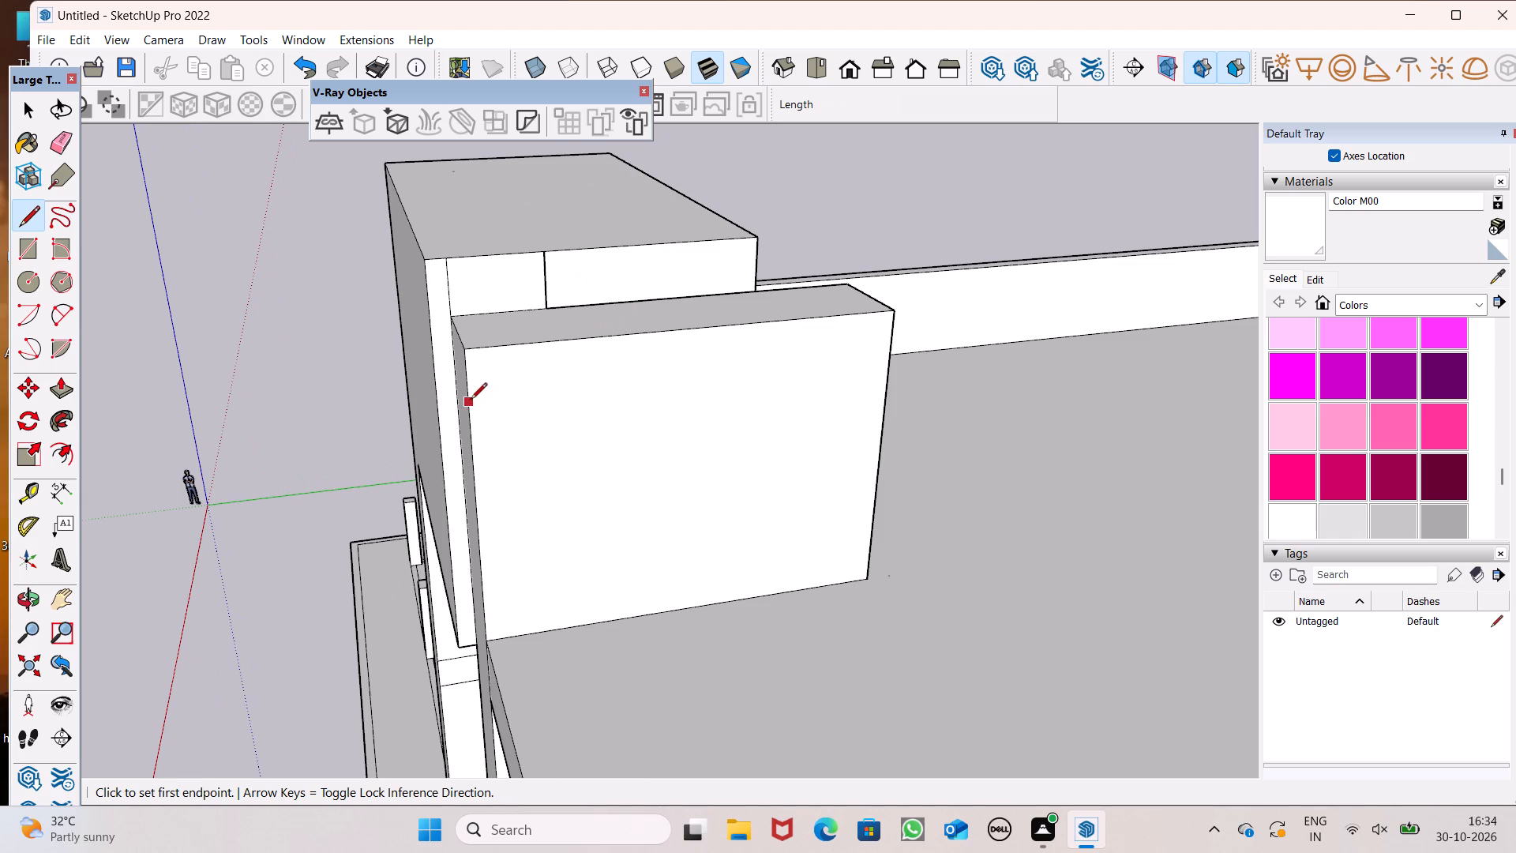
{"action": "left_click_drag", "start_coordinate": [472, 396], "coordinate": [480, 396]}
{"action": "left_click", "coordinate": [890, 363]}
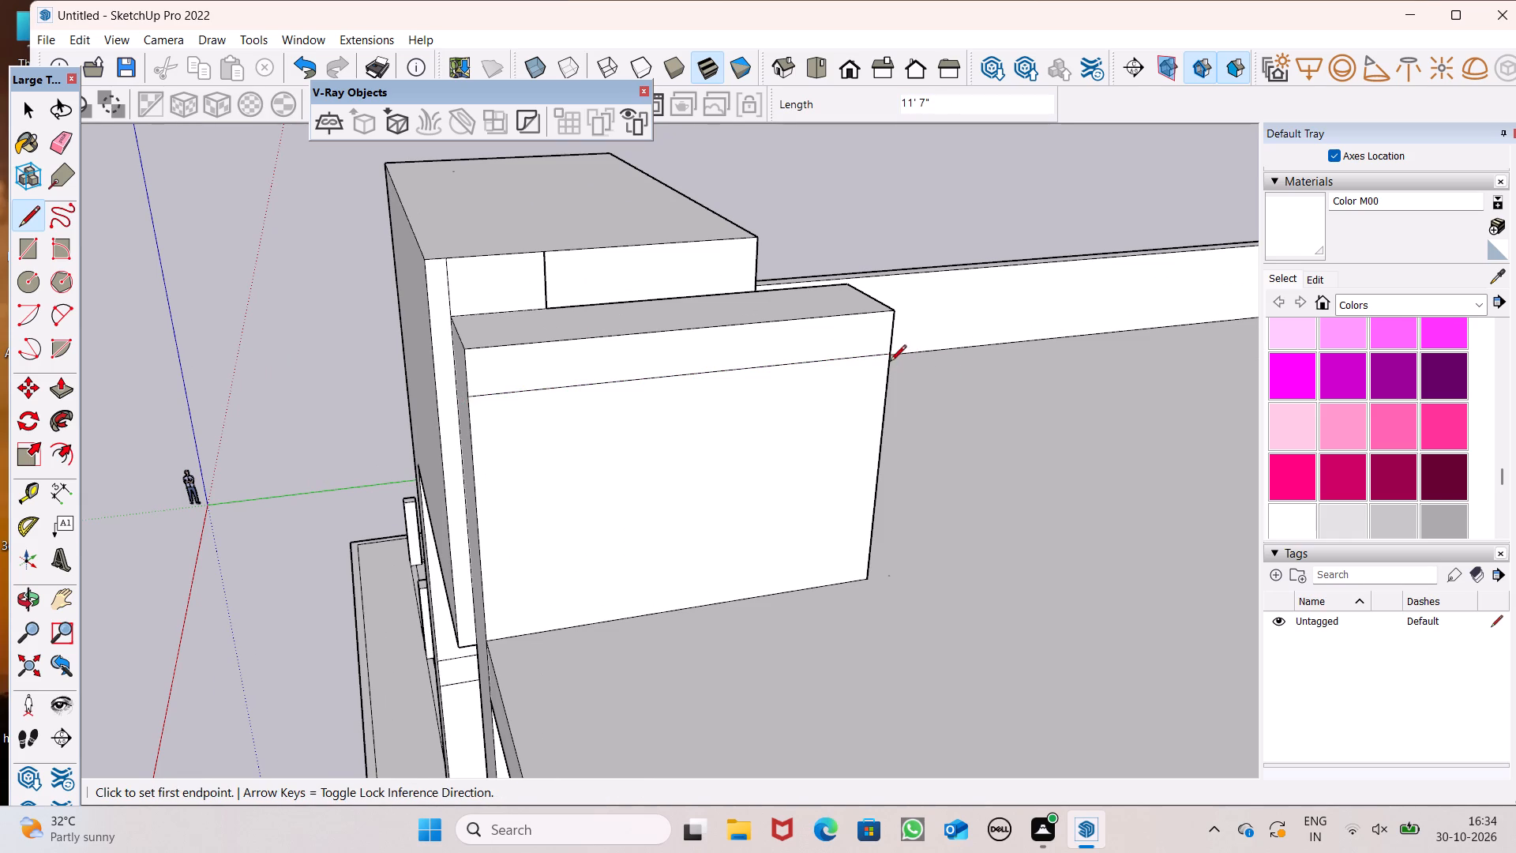
Push/Pull the opposite front corner column's rear face 9' 9" over the roof to match the lowered column wall's depth.
{"action": "scroll", "coordinate": [826, 363], "scroll_direction": "down", "scroll_amount": 5}
{"action": "middle_click_drag", "start_coordinate": [803, 378], "coordinate": [1032, 340]}
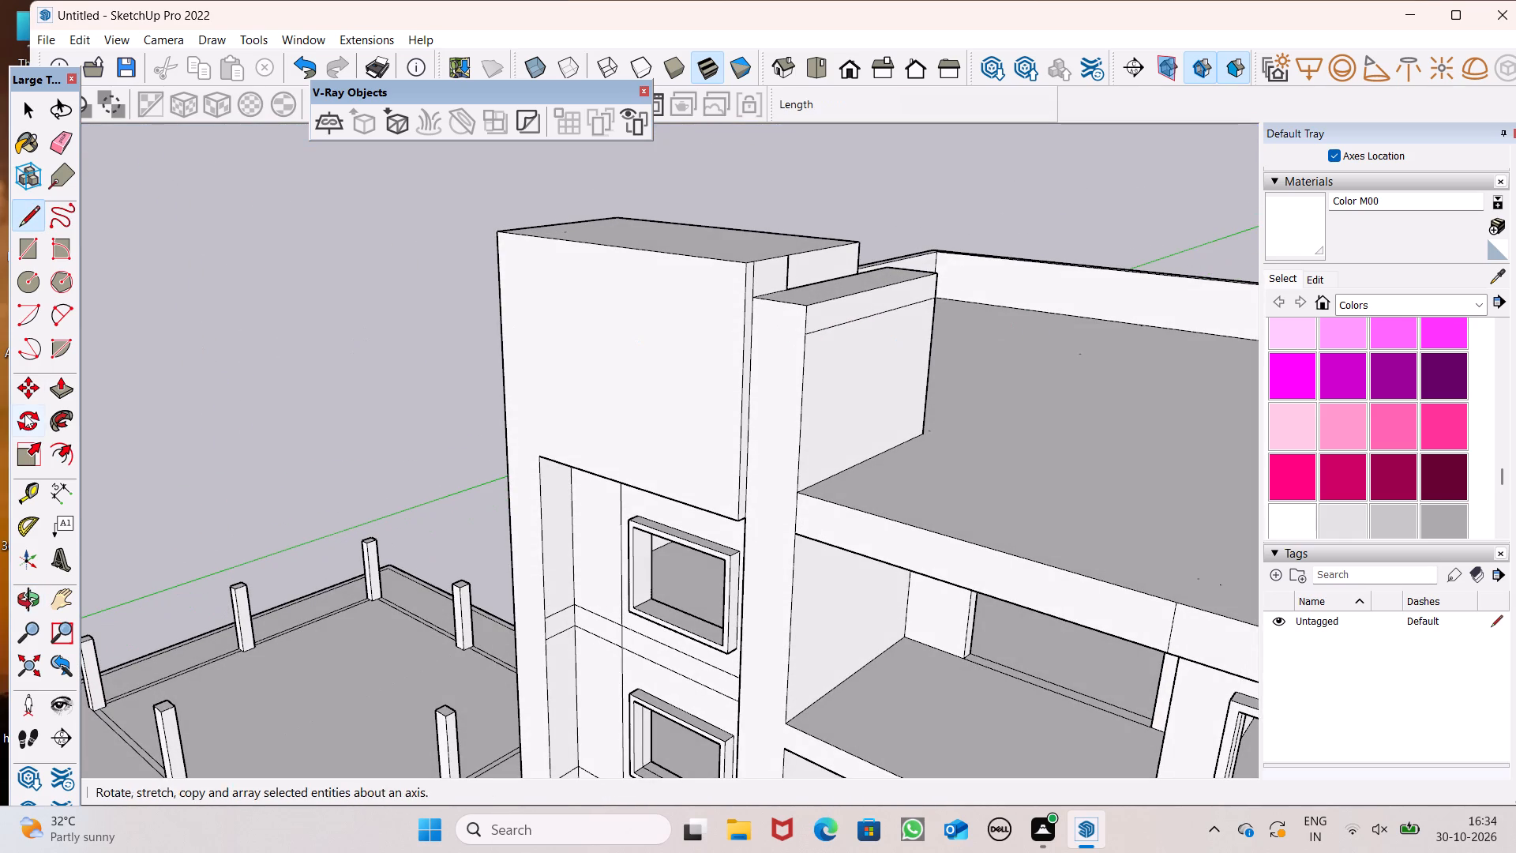
{"action": "left_click", "coordinate": [57, 393]}
{"action": "scroll", "coordinate": [57, 355], "scroll_direction": "down", "scroll_amount": 7}
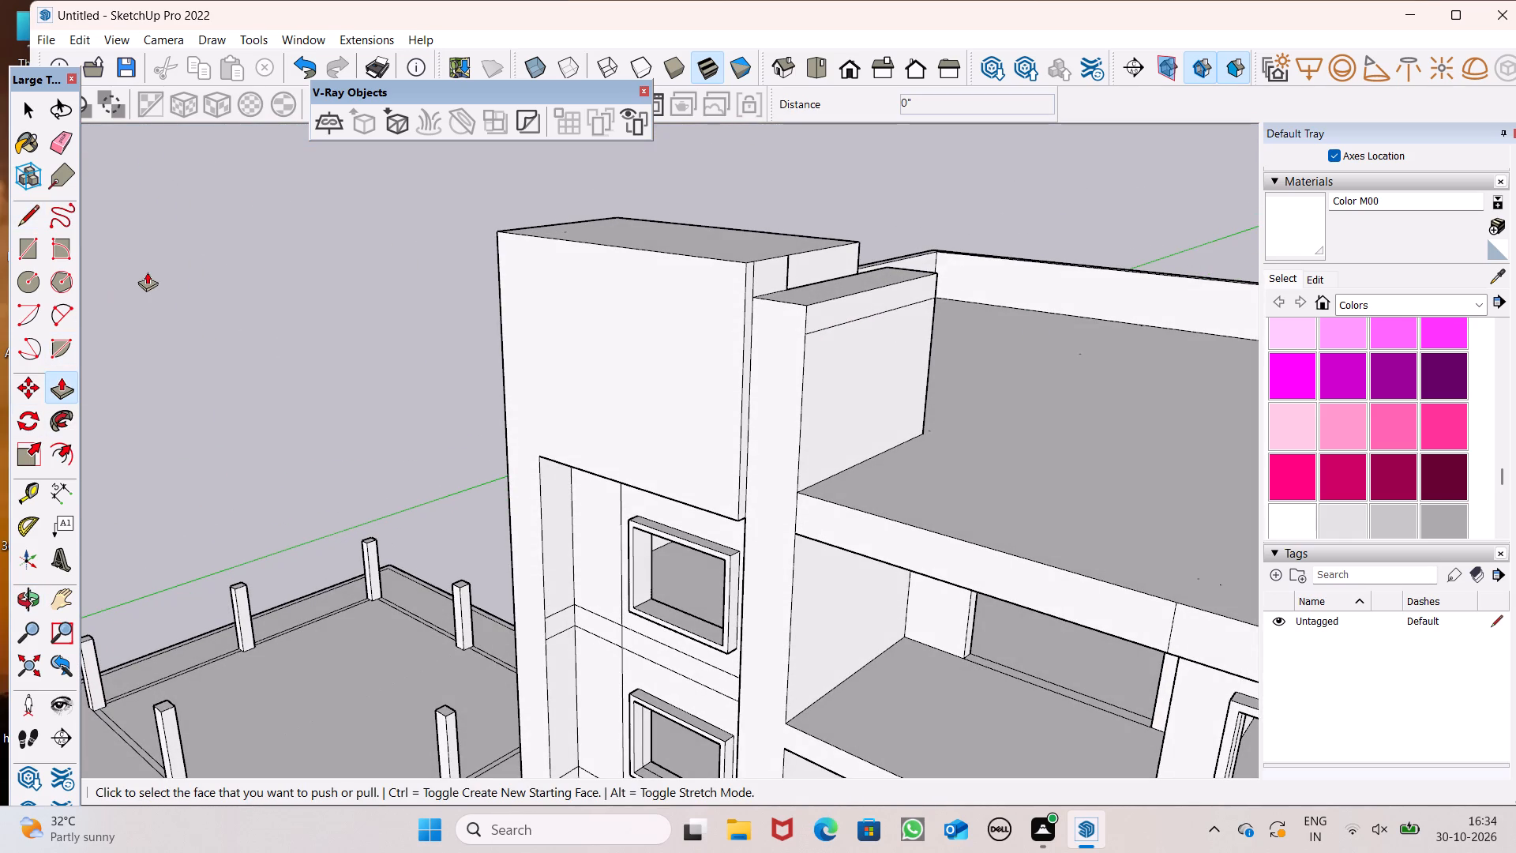
{"action": "scroll", "coordinate": [194, 280], "scroll_direction": "down", "scroll_amount": 7}
{"action": "middle_click_drag", "start_coordinate": [527, 306], "coordinate": [456, 364]}
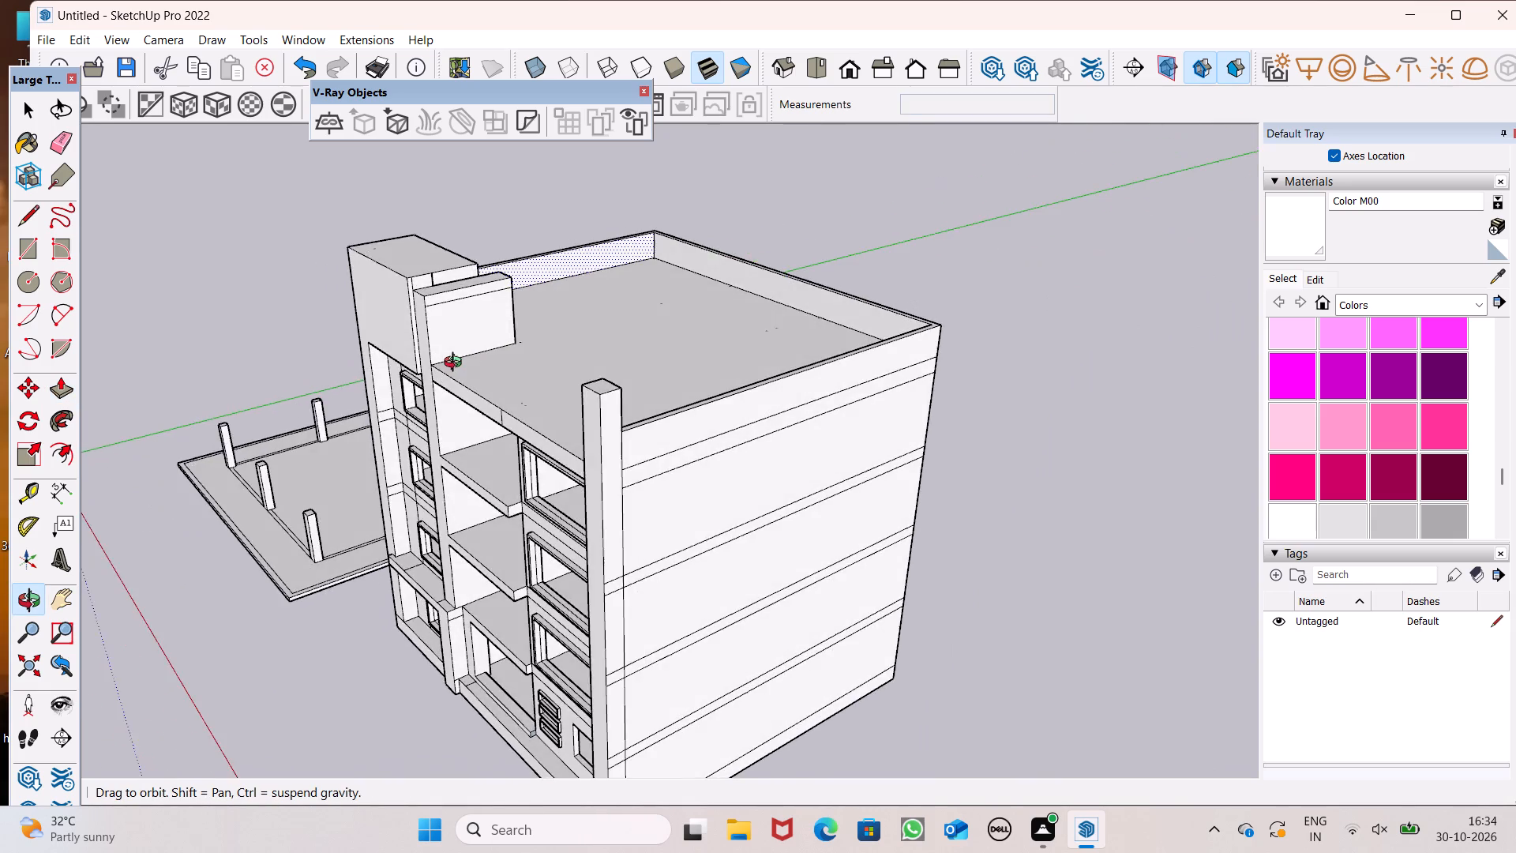
{"action": "middle_click_drag", "start_coordinate": [456, 364], "coordinate": [11, 458]}
{"action": "scroll", "coordinate": [435, 410], "scroll_direction": "up", "scroll_amount": 7}
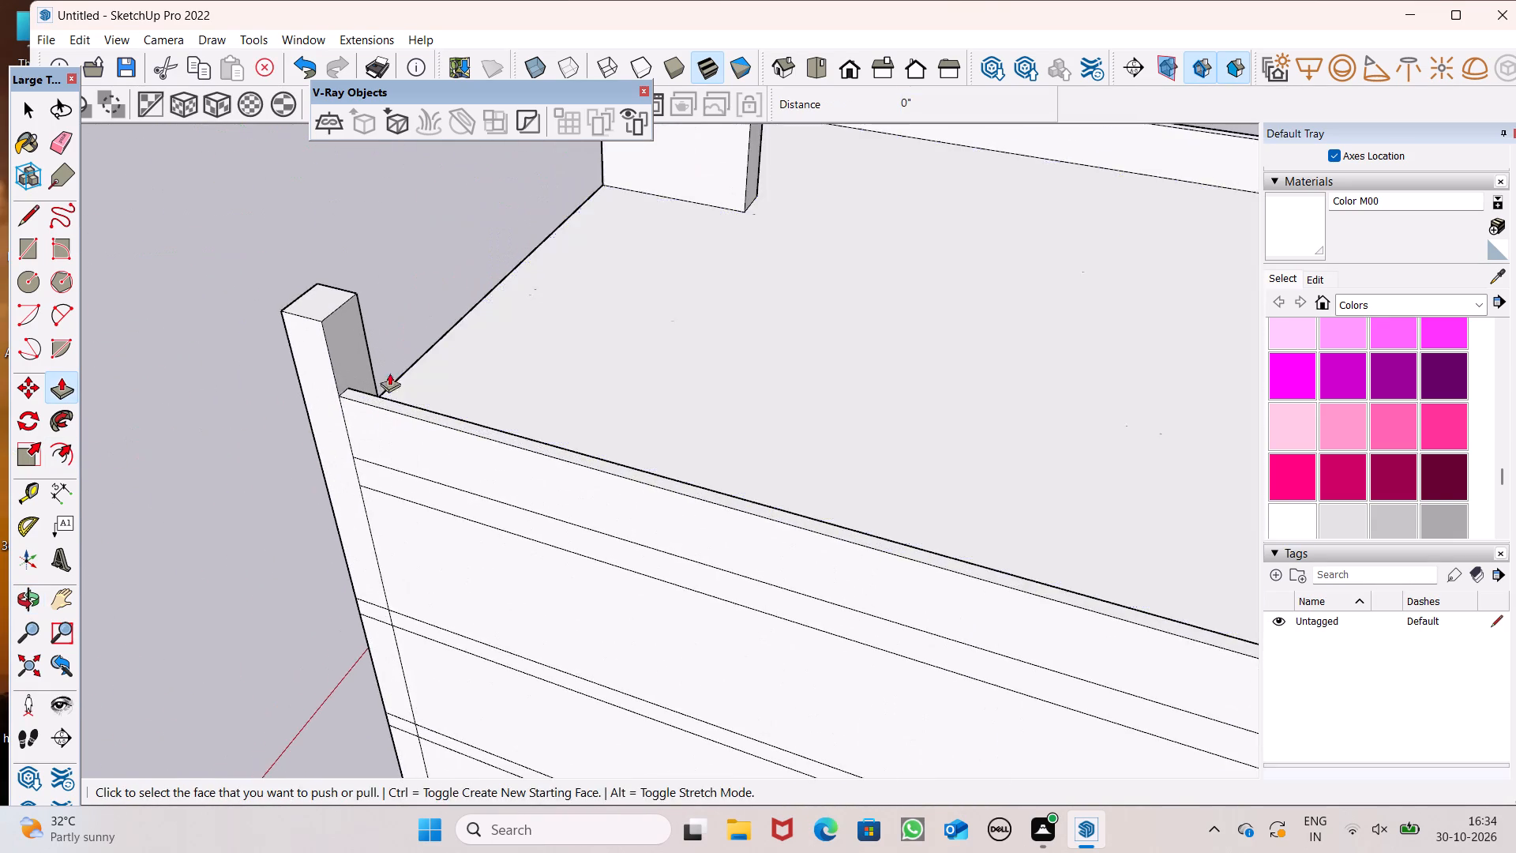
{"action": "middle_click_drag", "start_coordinate": [443, 395], "coordinate": [99, 453]}
{"action": "scroll", "coordinate": [404, 423], "scroll_direction": "up", "scroll_amount": 1}
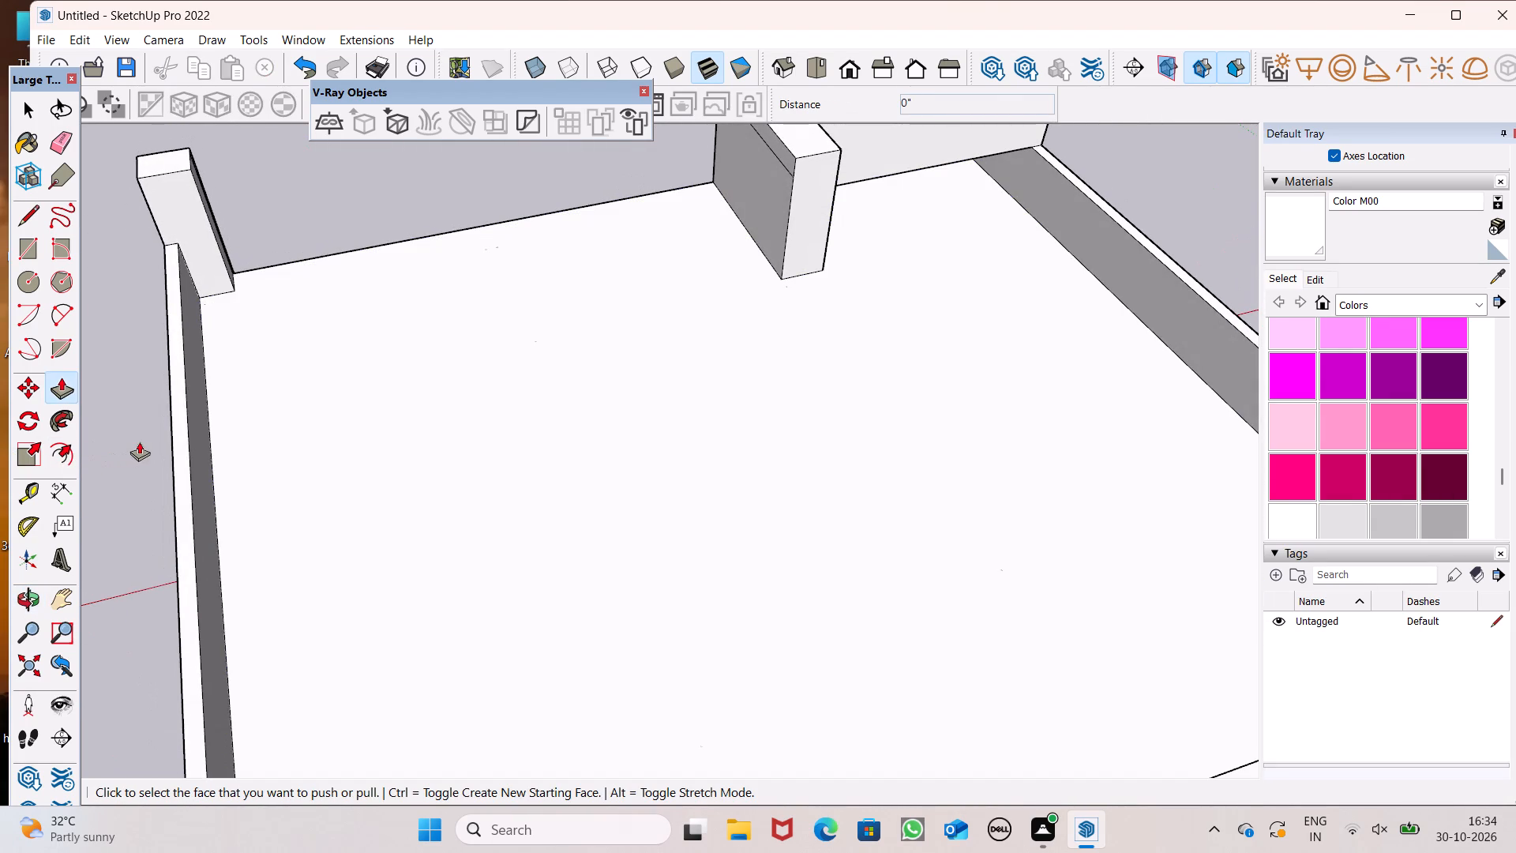
{"action": "scroll", "coordinate": [156, 448], "scroll_direction": "down", "scroll_amount": 2}
{"action": "middle_click_drag", "start_coordinate": [264, 459], "coordinate": [197, 476]}
{"action": "scroll", "coordinate": [250, 427], "scroll_direction": "down", "scroll_amount": 6}
{"action": "scroll", "coordinate": [160, 343], "scroll_direction": "up", "scroll_amount": 5}
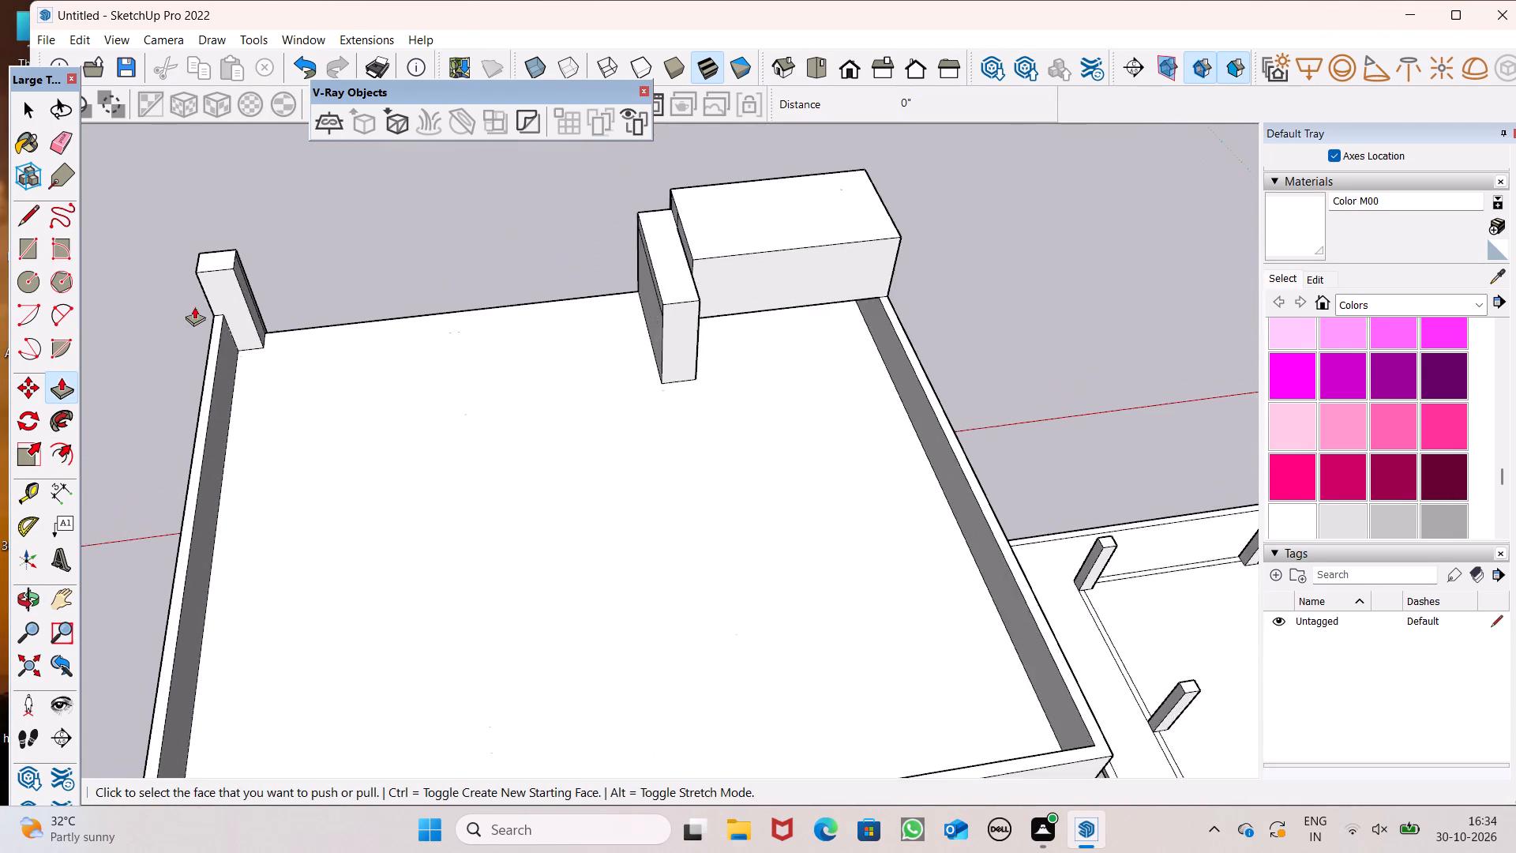
{"action": "scroll", "coordinate": [194, 306], "scroll_direction": "up", "scroll_amount": 1}
{"action": "left_click_drag", "start_coordinate": [235, 282], "coordinate": [231, 348]}
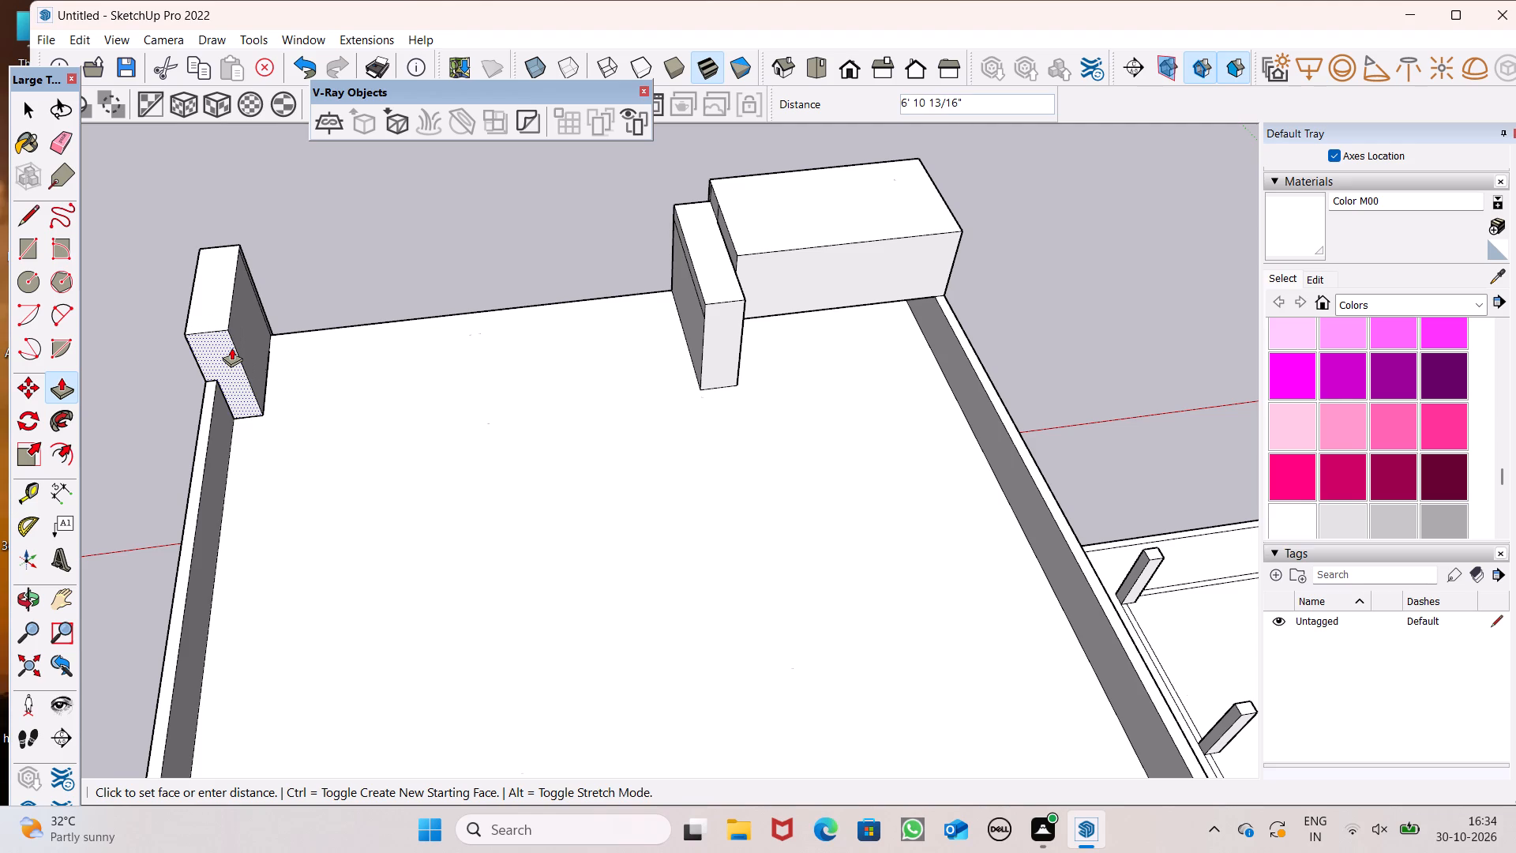
{"action": "left_click_drag", "start_coordinate": [231, 348], "coordinate": [705, 301]}
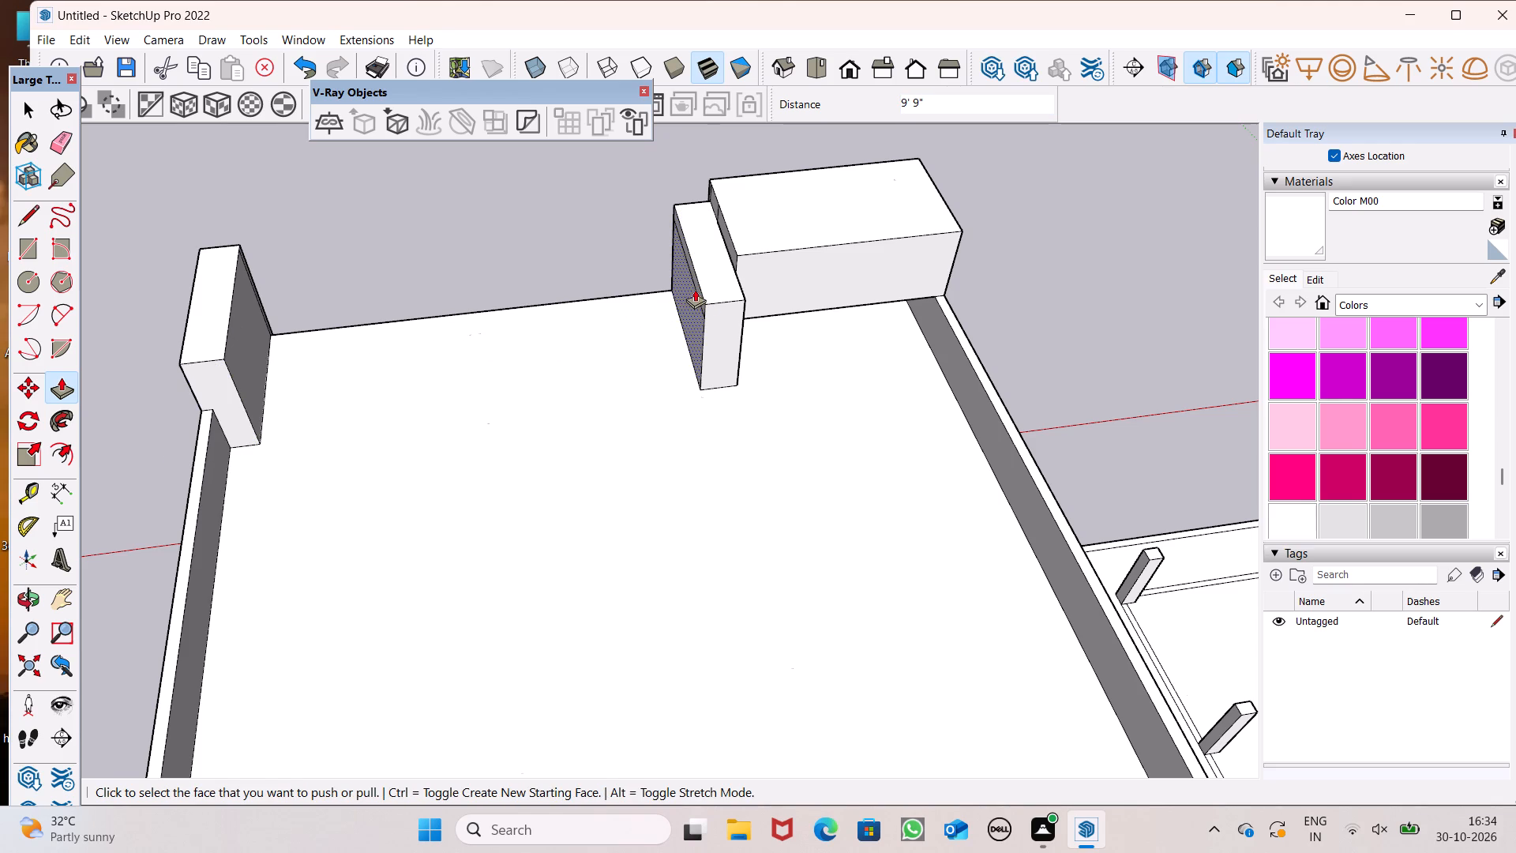
Push/Pull the strip above the line on the lowered column wall about 32' 2" across to the opposite column, forming a roof beam.
{"action": "left_click_drag", "start_coordinate": [694, 290], "coordinate": [677, 296]}
{"action": "key", "text": "ctrl+z"}
{"action": "middle_click_drag", "start_coordinate": [730, 365], "coordinate": [842, 391], "text": "ctrl"}
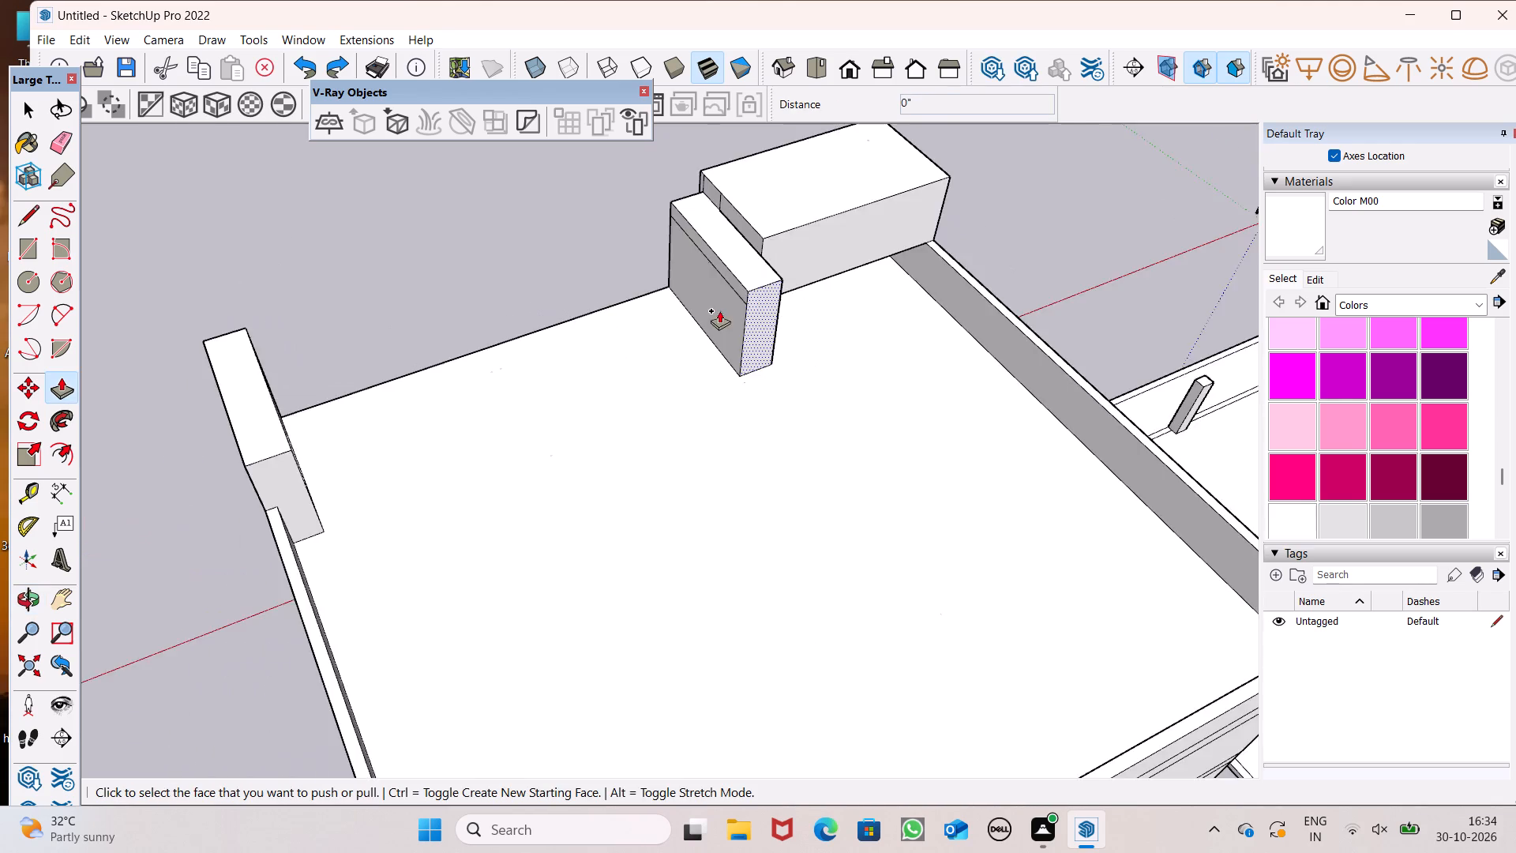
{"action": "scroll", "coordinate": [713, 305], "scroll_direction": "up", "scroll_amount": 2}
{"action": "scroll", "coordinate": [713, 305], "scroll_direction": "down", "scroll_amount": 1}
{"action": "scroll", "coordinate": [715, 301], "scroll_direction": "up", "scroll_amount": 1}
{"action": "middle_click_drag", "start_coordinate": [767, 307], "coordinate": [839, 302]}
{"action": "middle_click_drag", "start_coordinate": [792, 306], "coordinate": [734, 304]}
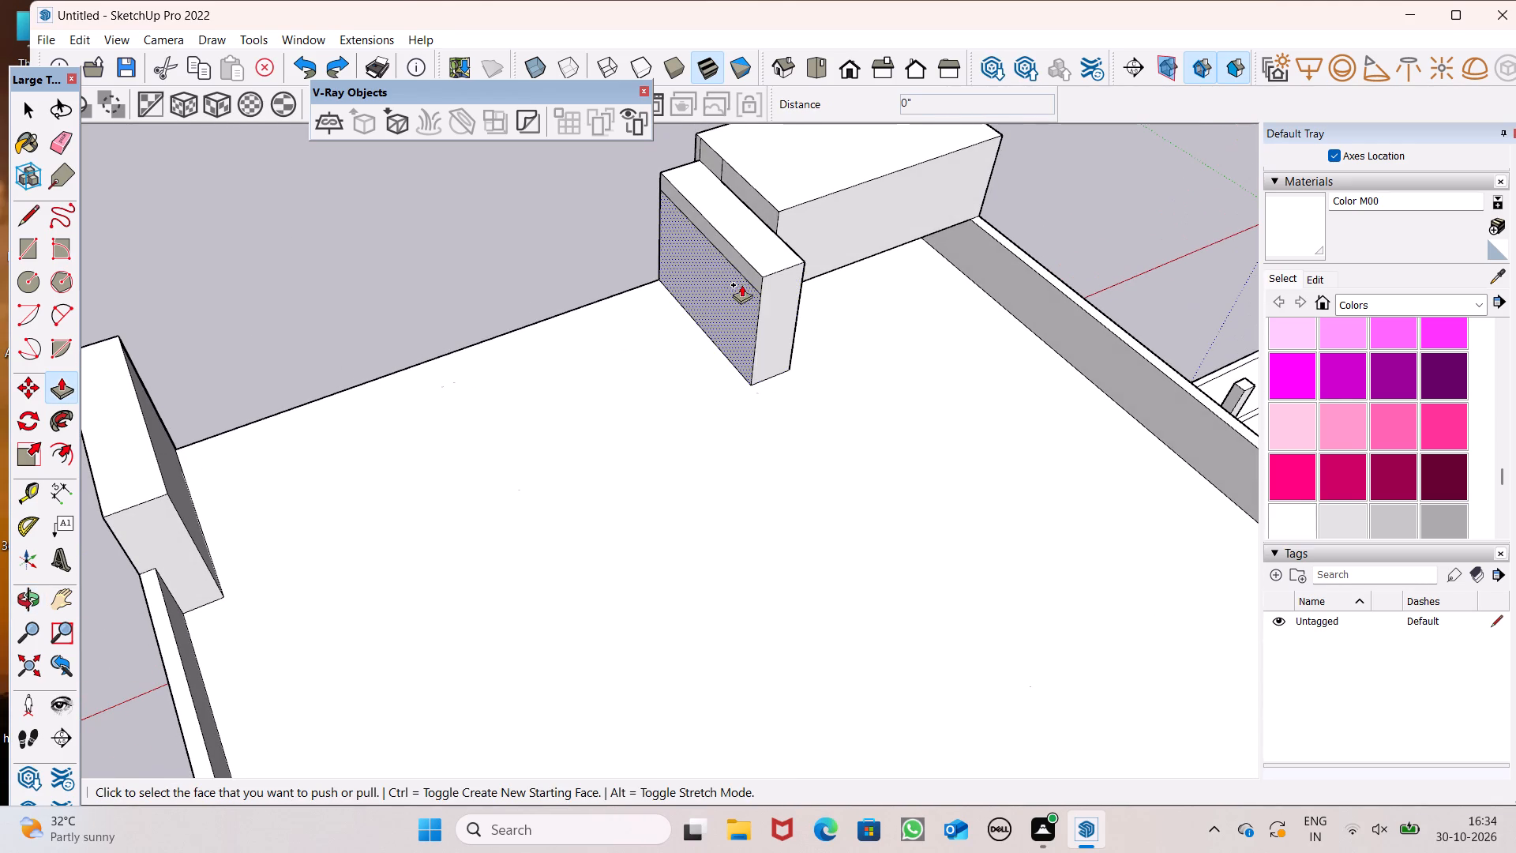
{"action": "left_click_drag", "start_coordinate": [750, 272], "coordinate": [186, 491]}
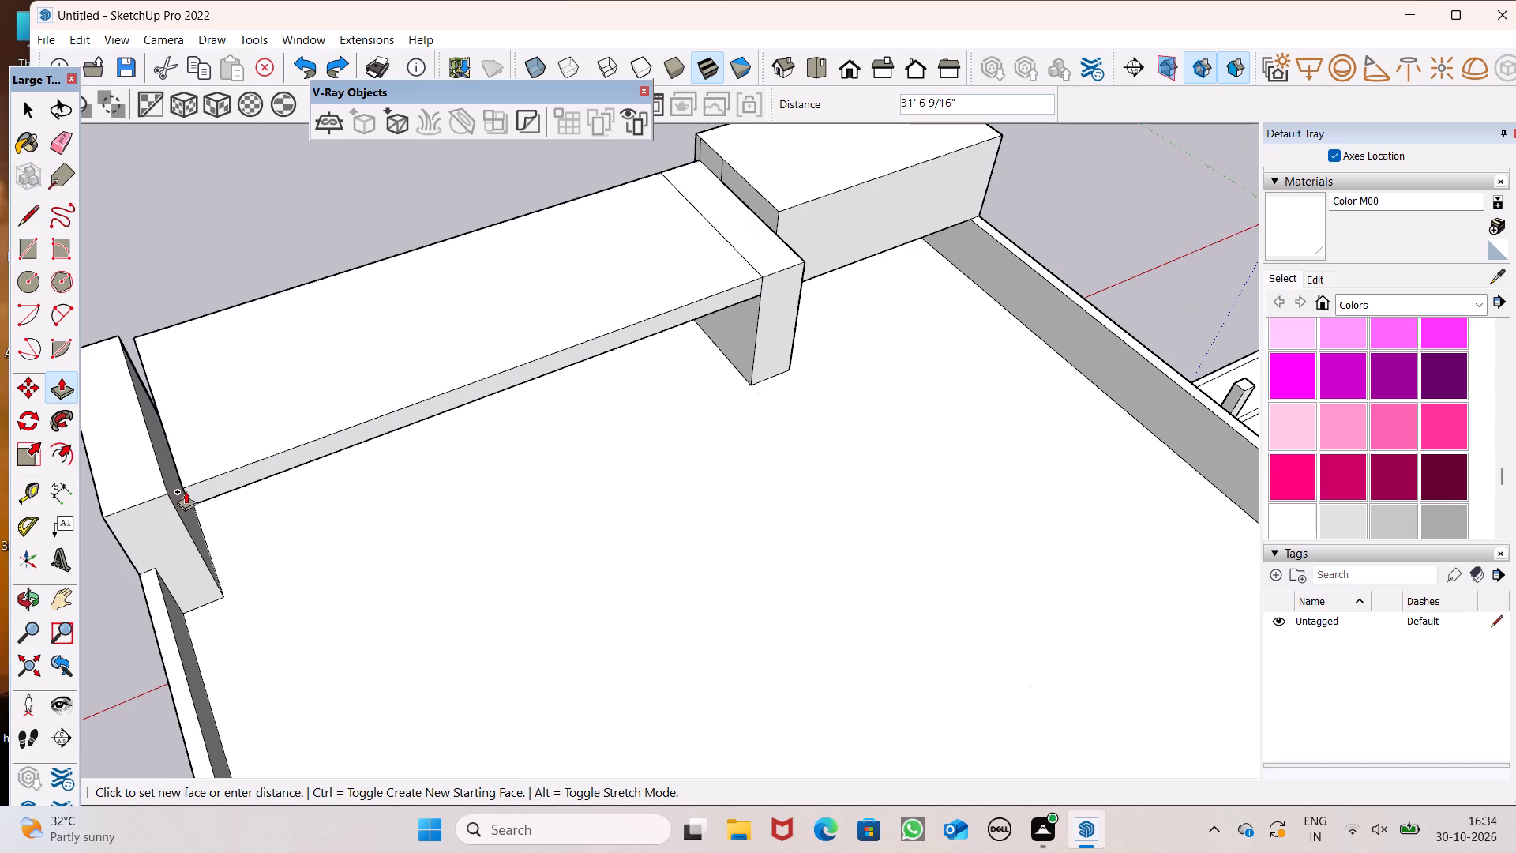
{"action": "left_click_drag", "start_coordinate": [186, 491], "coordinate": [160, 485]}
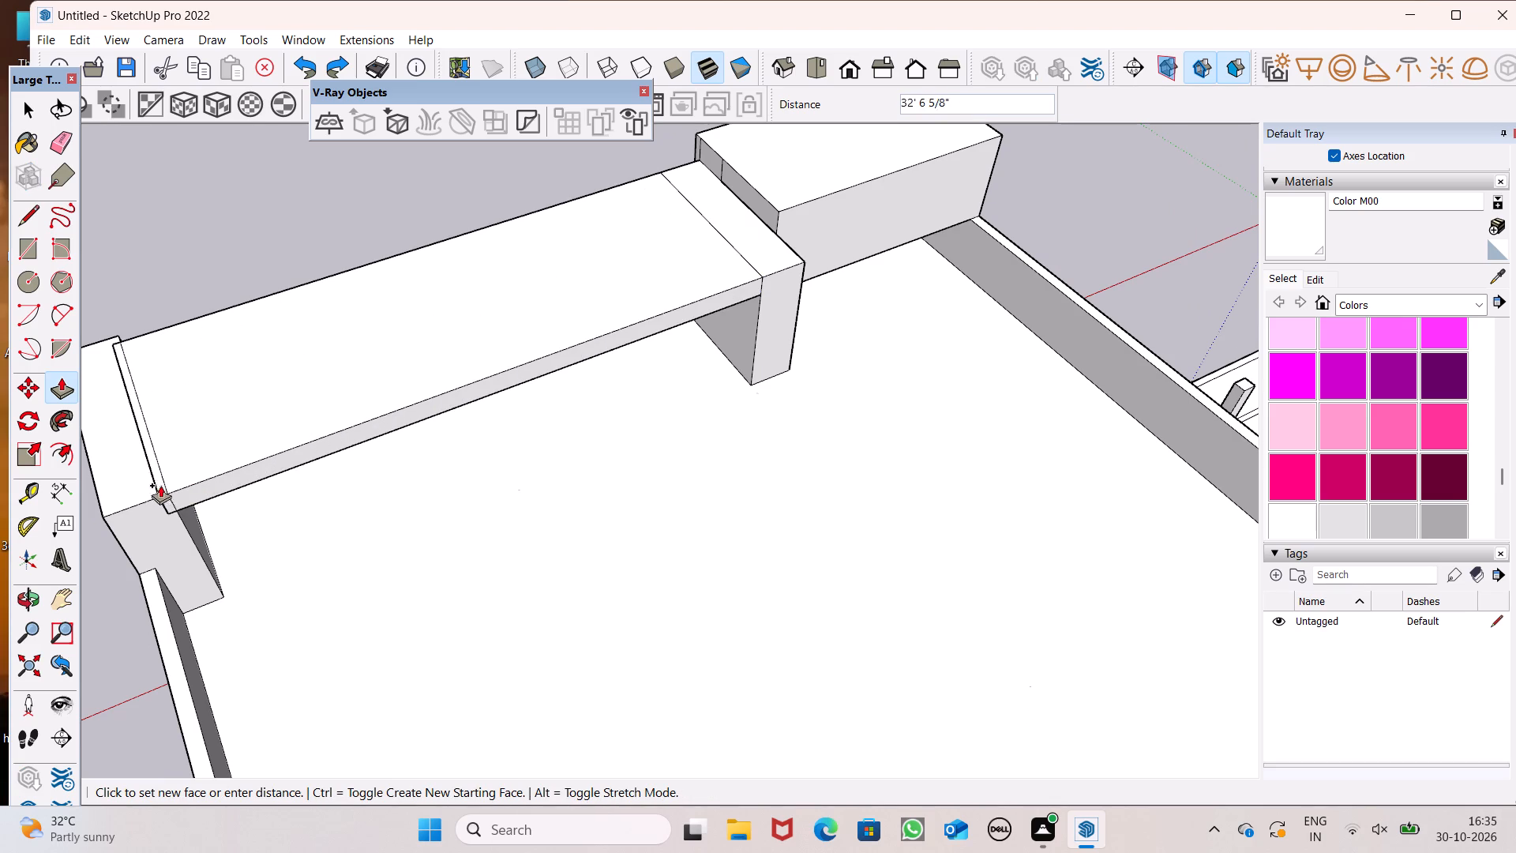
{"action": "left_click_drag", "start_coordinate": [160, 485], "coordinate": [189, 528]}
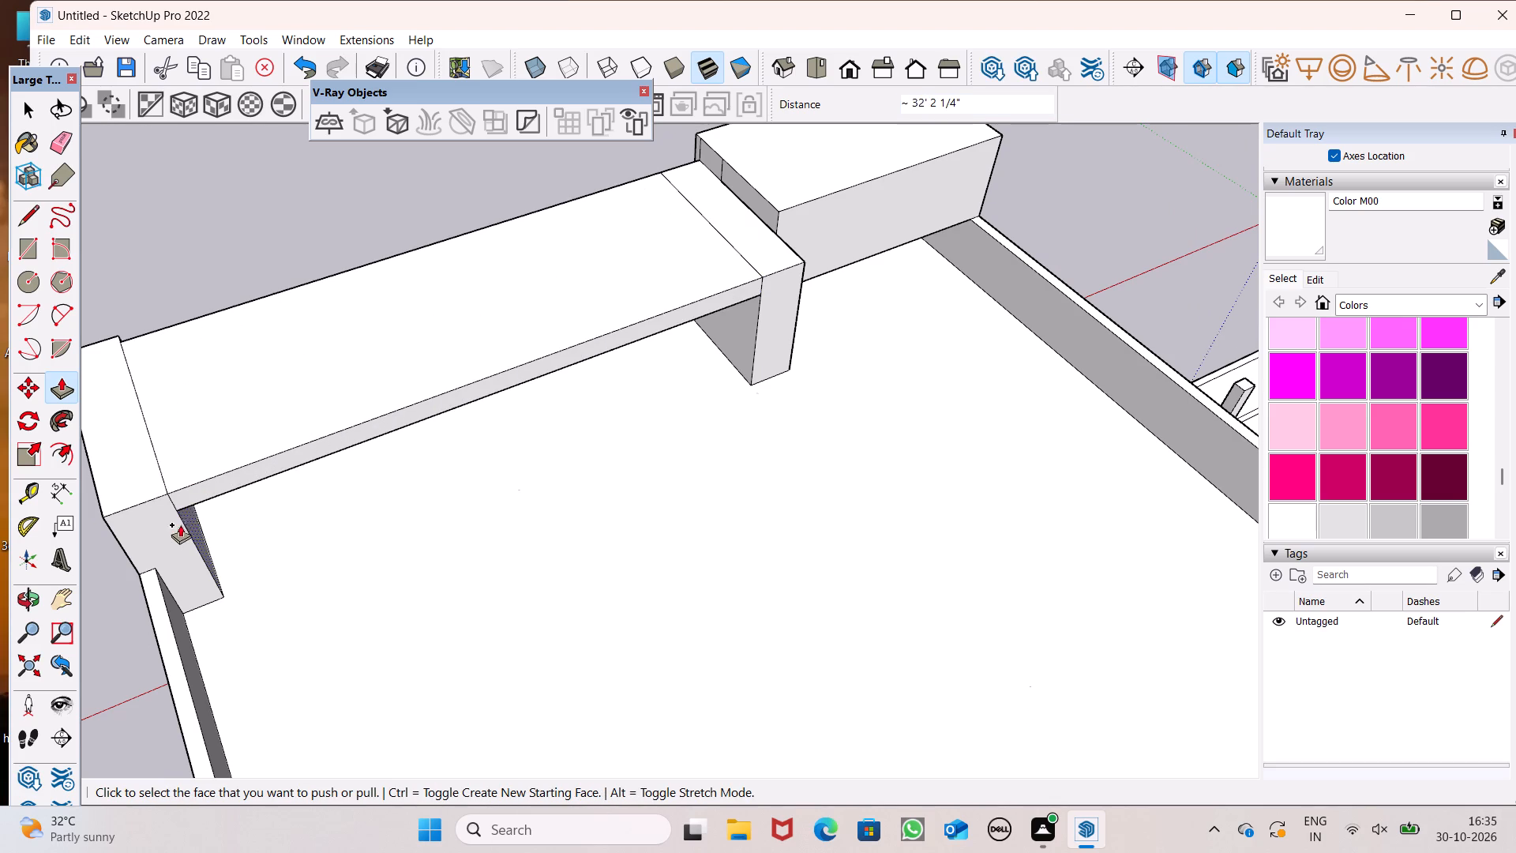
Push/Pull the roof beam's front face out 6 5/8" flush with the front corner column.
{"action": "scroll", "coordinate": [313, 465], "scroll_direction": "down", "scroll_amount": 1}
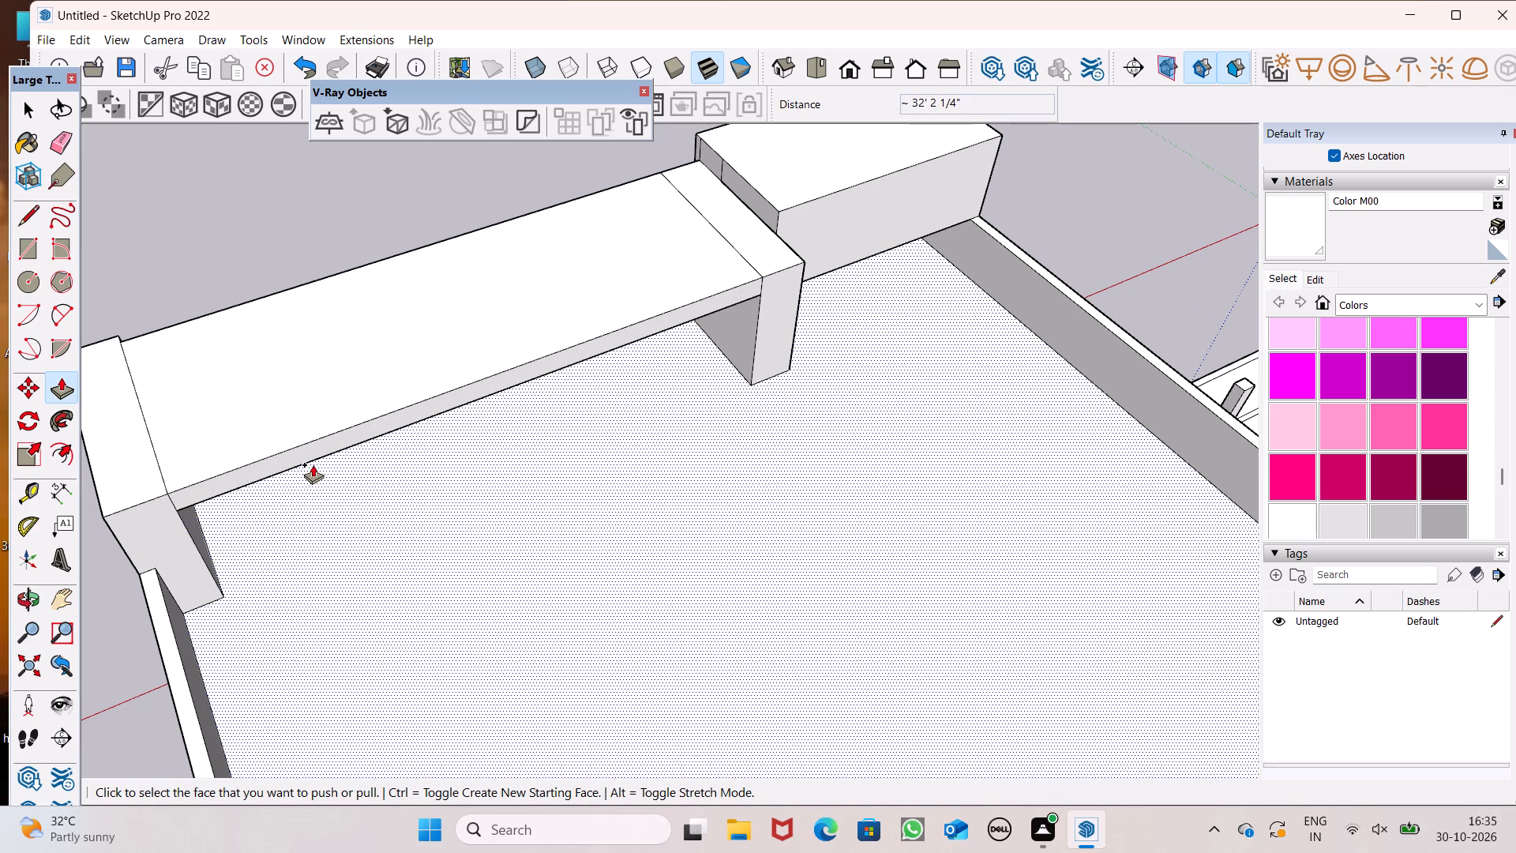
{"action": "middle_click_drag", "start_coordinate": [304, 461], "coordinate": [772, 396]}
{"action": "scroll", "coordinate": [434, 421], "scroll_direction": "down", "scroll_amount": 1}
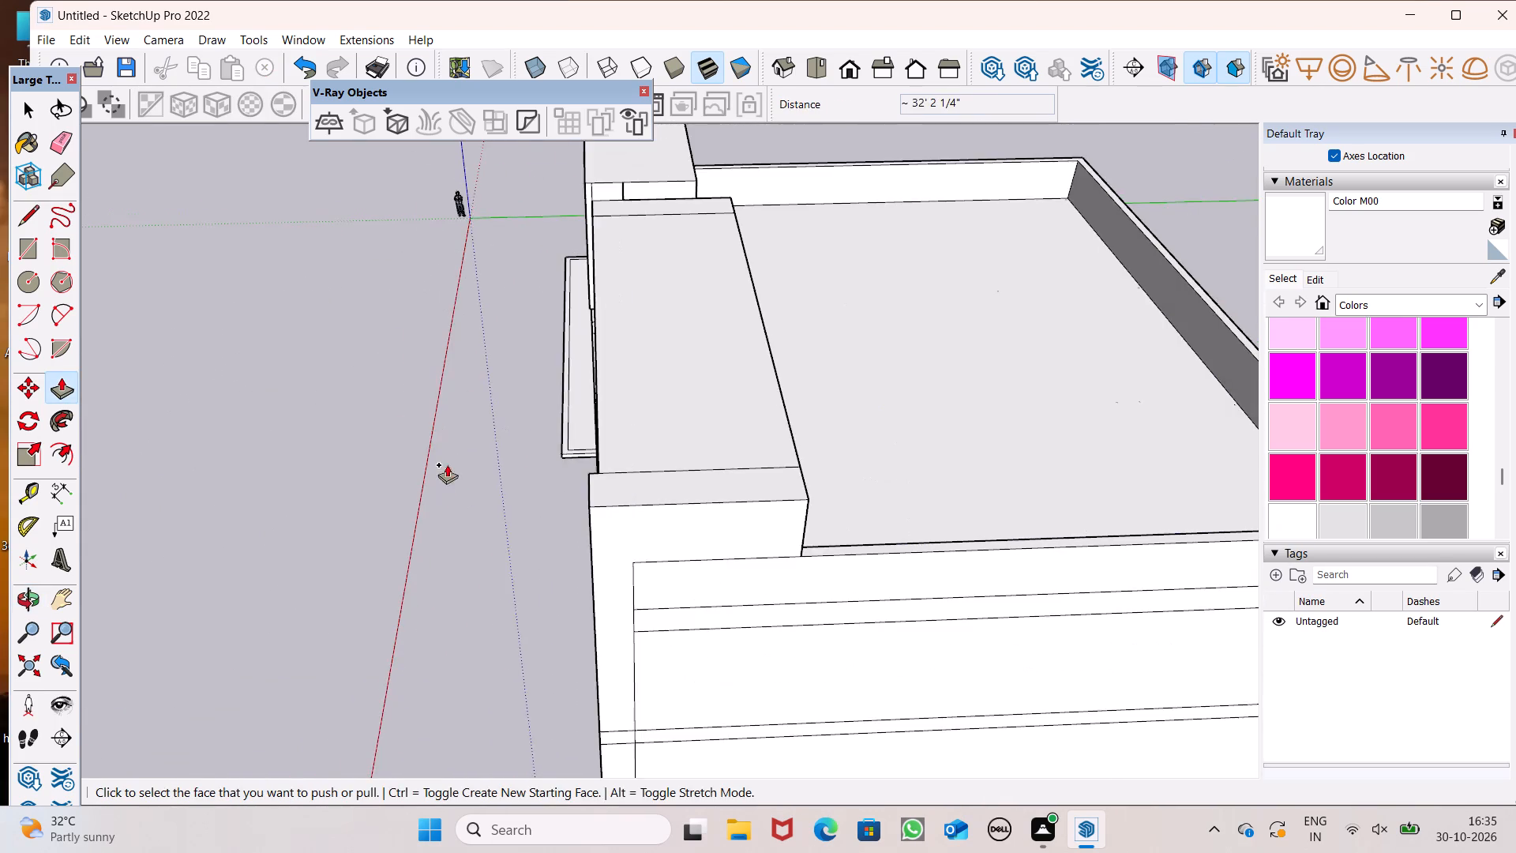
{"action": "middle_click_drag", "start_coordinate": [470, 499], "coordinate": [945, 496]}
{"action": "scroll", "coordinate": [1059, 341], "scroll_direction": "up", "scroll_amount": 5}
{"action": "middle_click_drag", "start_coordinate": [959, 328], "coordinate": [1037, 397]}
{"action": "scroll", "coordinate": [1102, 392], "scroll_direction": "up", "scroll_amount": 6}
{"action": "scroll", "coordinate": [1033, 366], "scroll_direction": "up", "scroll_amount": 7}
{"action": "middle_click_drag", "start_coordinate": [1066, 374], "coordinate": [1100, 412]}
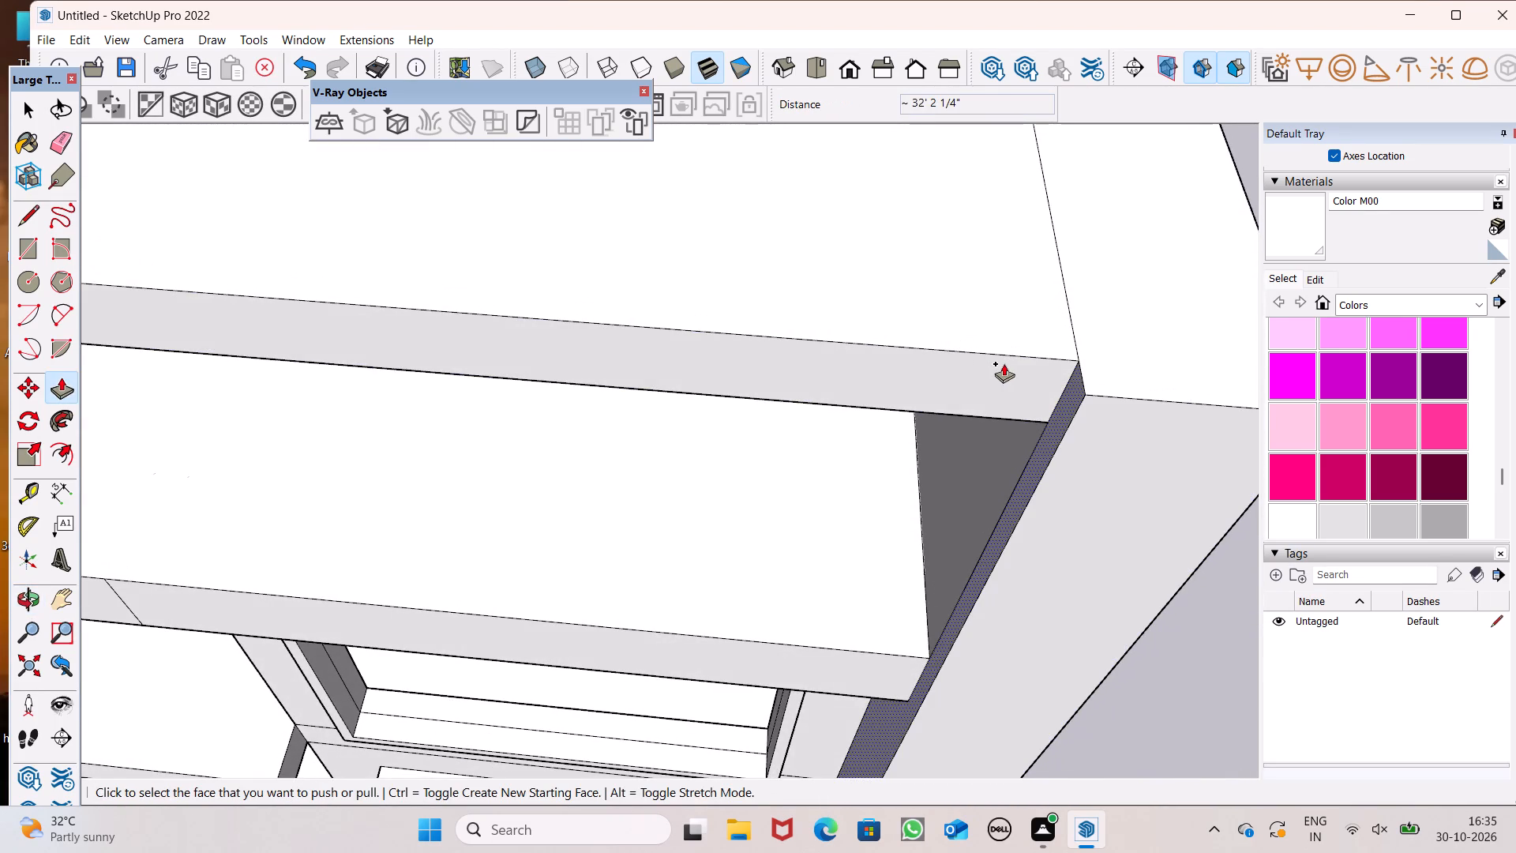
{"action": "left_click_drag", "start_coordinate": [1057, 371], "coordinate": [1092, 393]}
Examine the front facade and the roof beam's joints with the columns from above and from the front.
{"action": "scroll", "coordinate": [972, 302], "scroll_direction": "down", "scroll_amount": 3}
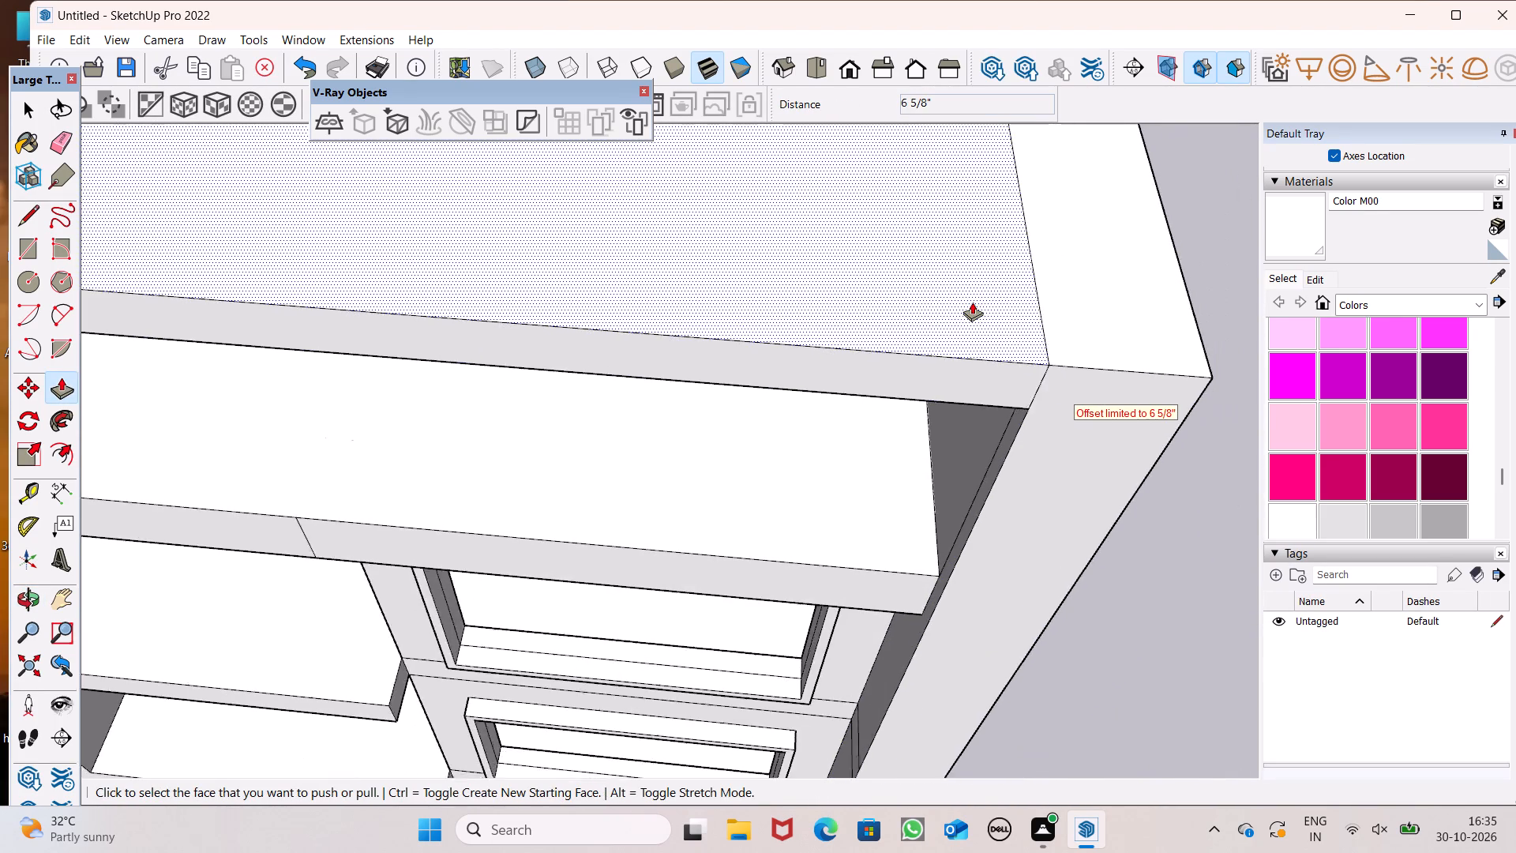
{"action": "scroll", "coordinate": [972, 302], "scroll_direction": "down", "scroll_amount": 9}
{"action": "middle_click_drag", "start_coordinate": [947, 366], "coordinate": [958, 111]}
{"action": "scroll", "coordinate": [958, 111], "scroll_direction": "up", "scroll_amount": 1}
{"action": "scroll", "coordinate": [954, 349], "scroll_direction": "down", "scroll_amount": 4}
{"action": "middle_click_drag", "start_coordinate": [935, 283], "coordinate": [899, 137]}
{"action": "scroll", "coordinate": [869, 426], "scroll_direction": "down", "scroll_amount": 5}
{"action": "middle_click_drag", "start_coordinate": [879, 414], "coordinate": [940, 531]}
{"action": "scroll", "coordinate": [904, 298], "scroll_direction": "up", "scroll_amount": 2}
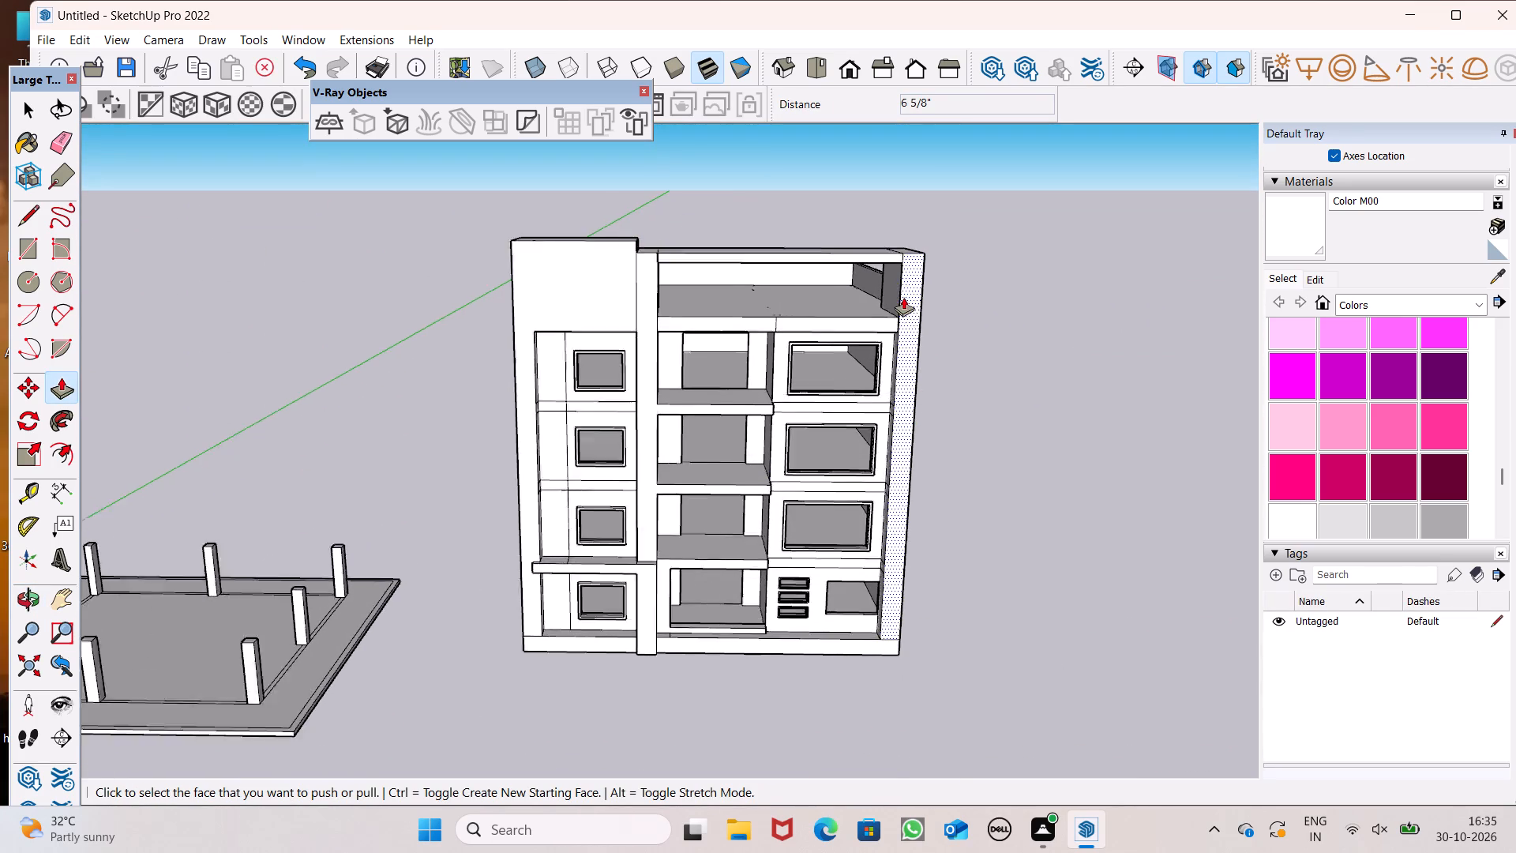
{"action": "scroll", "coordinate": [903, 297], "scroll_direction": "up", "scroll_amount": 3}
{"action": "middle_click_drag", "start_coordinate": [753, 275], "coordinate": [708, 250]}
{"action": "scroll", "coordinate": [753, 275], "scroll_direction": "up", "scroll_amount": 6}
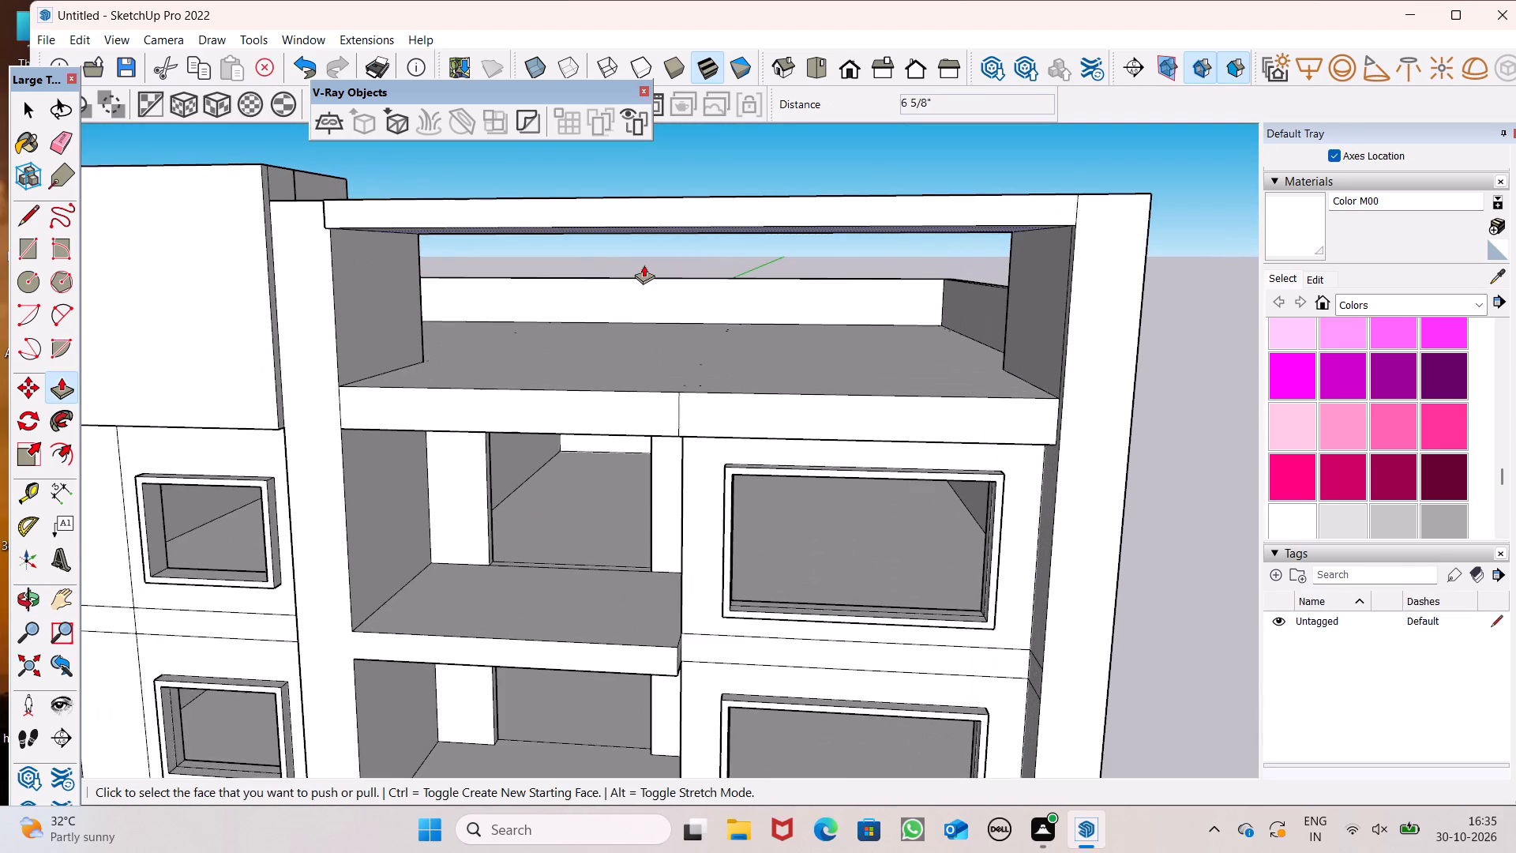
{"action": "scroll", "coordinate": [644, 265], "scroll_direction": "down", "scroll_amount": 1}
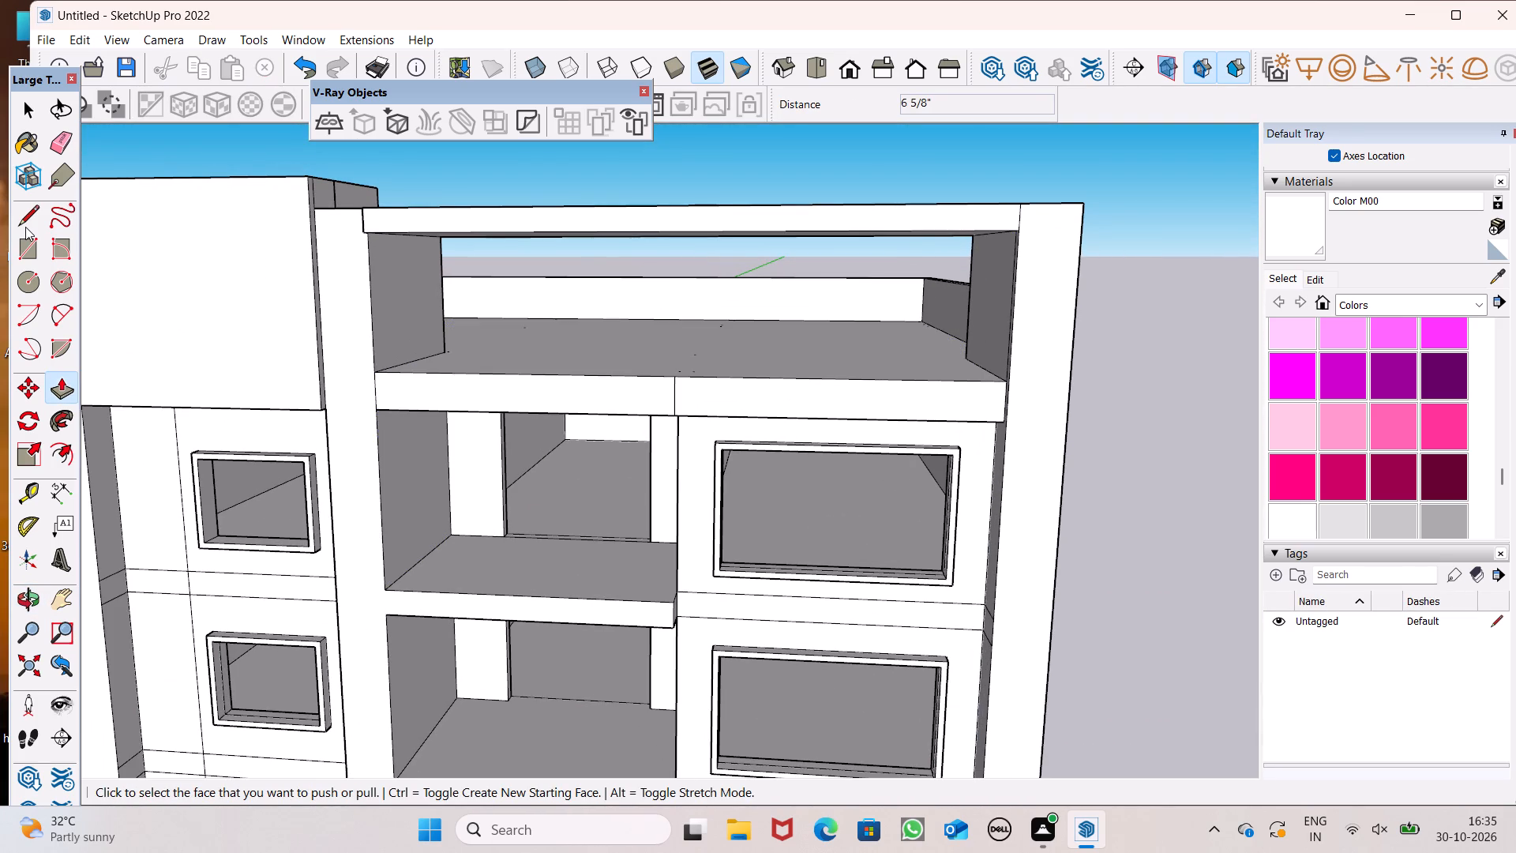
Draw a vertical line at the column-wall end of the top storey balcony slab's front edge, from its underside to its top.
{"action": "left_click", "coordinate": [25, 227]}
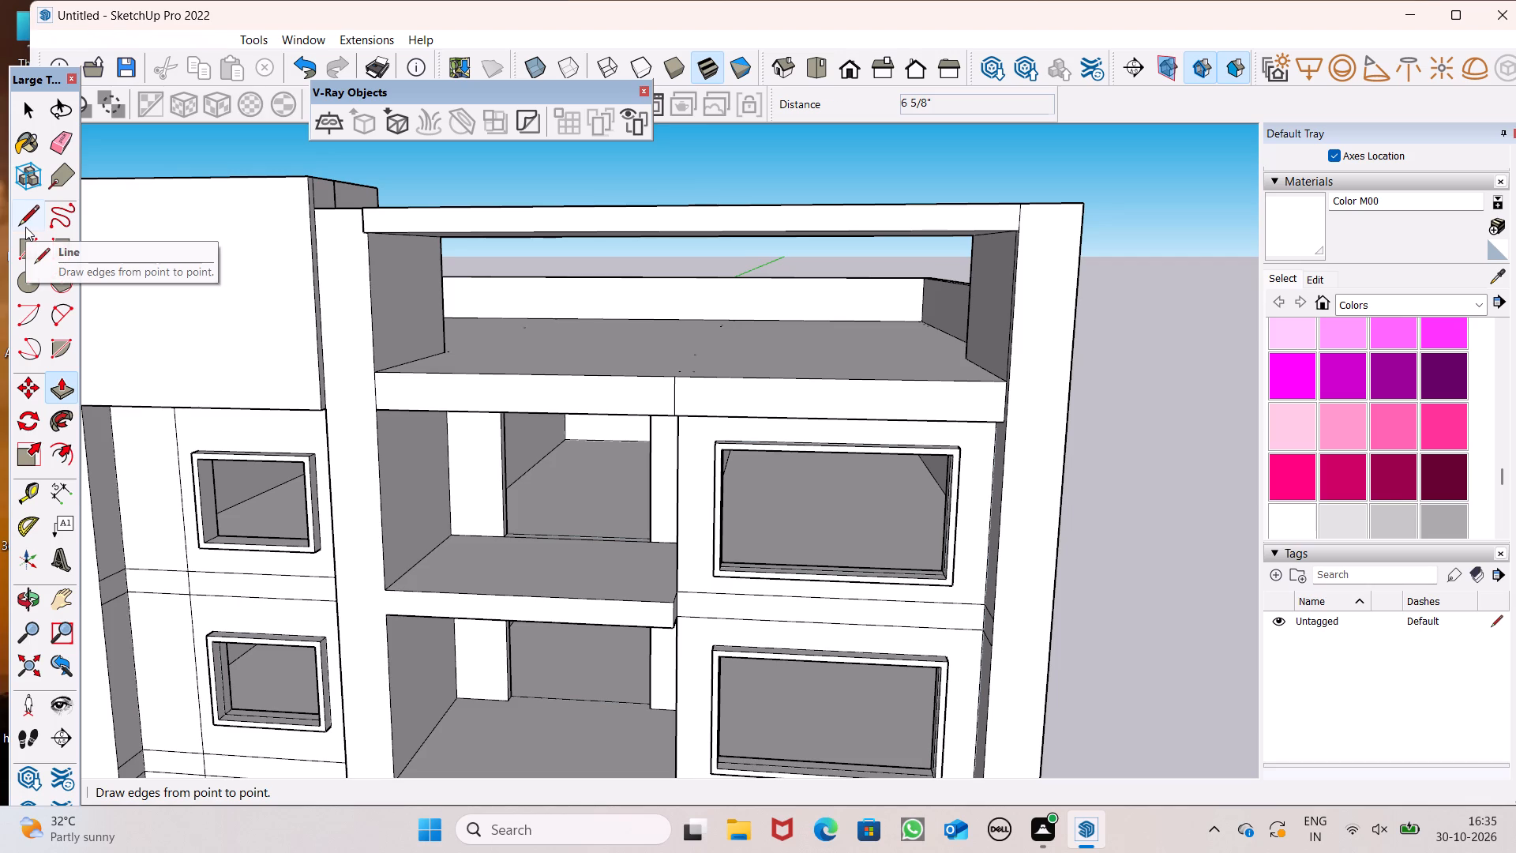
{"action": "scroll", "coordinate": [385, 248], "scroll_direction": "down", "scroll_amount": 4}
{"action": "scroll", "coordinate": [496, 415], "scroll_direction": "down", "scroll_amount": 2}
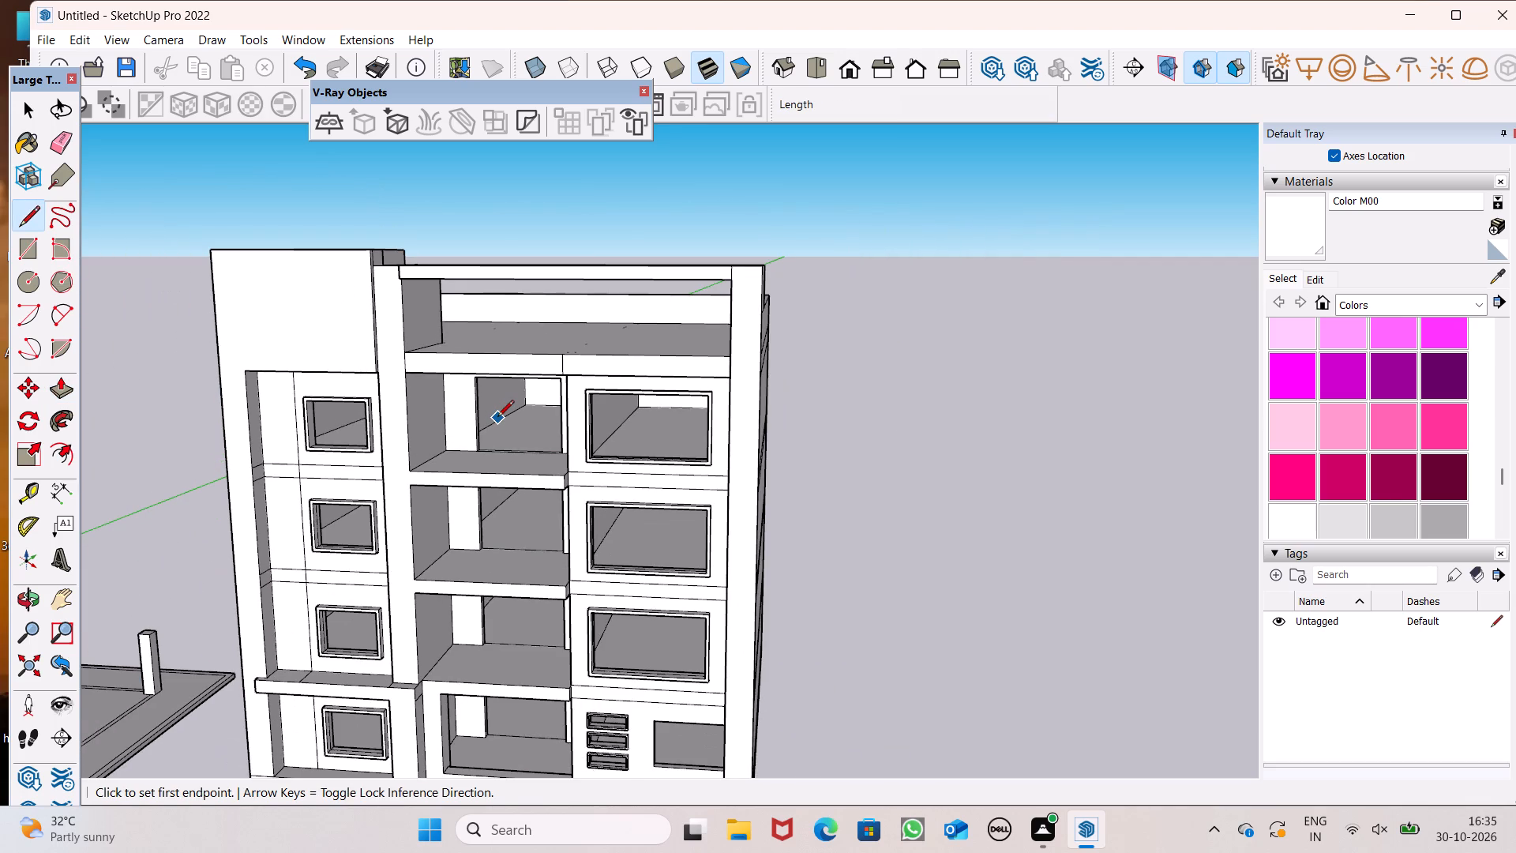
{"action": "scroll", "coordinate": [497, 418], "scroll_direction": "down", "scroll_amount": 1}
{"action": "scroll", "coordinate": [495, 503], "scroll_direction": "down", "scroll_amount": 2}
{"action": "middle_click_drag", "start_coordinate": [514, 588], "coordinate": [505, 649]}
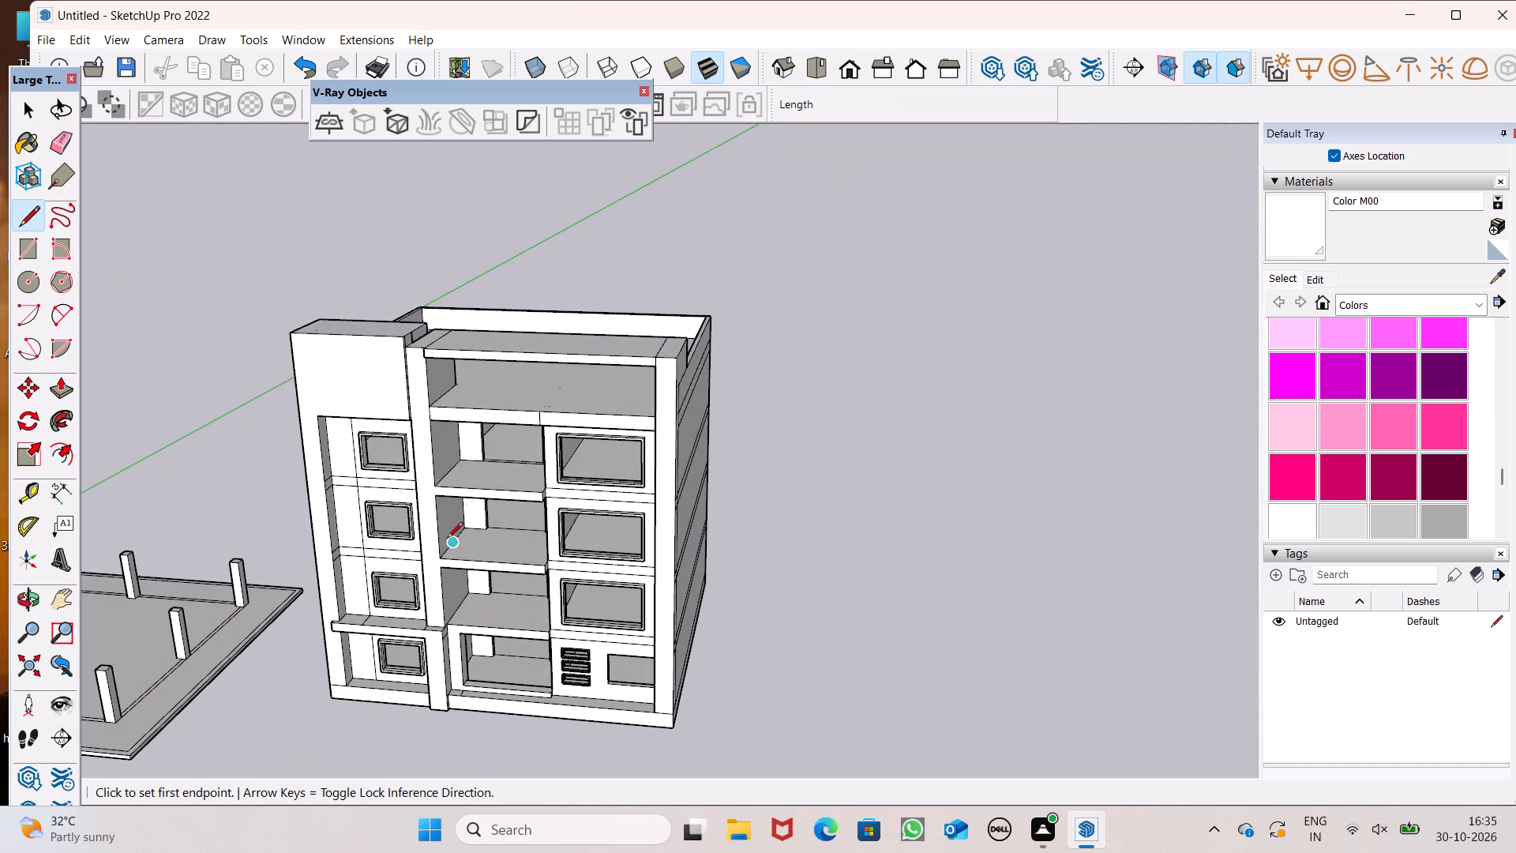
{"action": "middle_click_drag", "start_coordinate": [475, 487], "coordinate": [535, 383]}
{"action": "scroll", "coordinate": [535, 383], "scroll_direction": "up", "scroll_amount": 1}
{"action": "scroll", "coordinate": [535, 383], "scroll_direction": "down", "scroll_amount": 1}
{"action": "scroll", "coordinate": [535, 383], "scroll_direction": "up", "scroll_amount": 5}
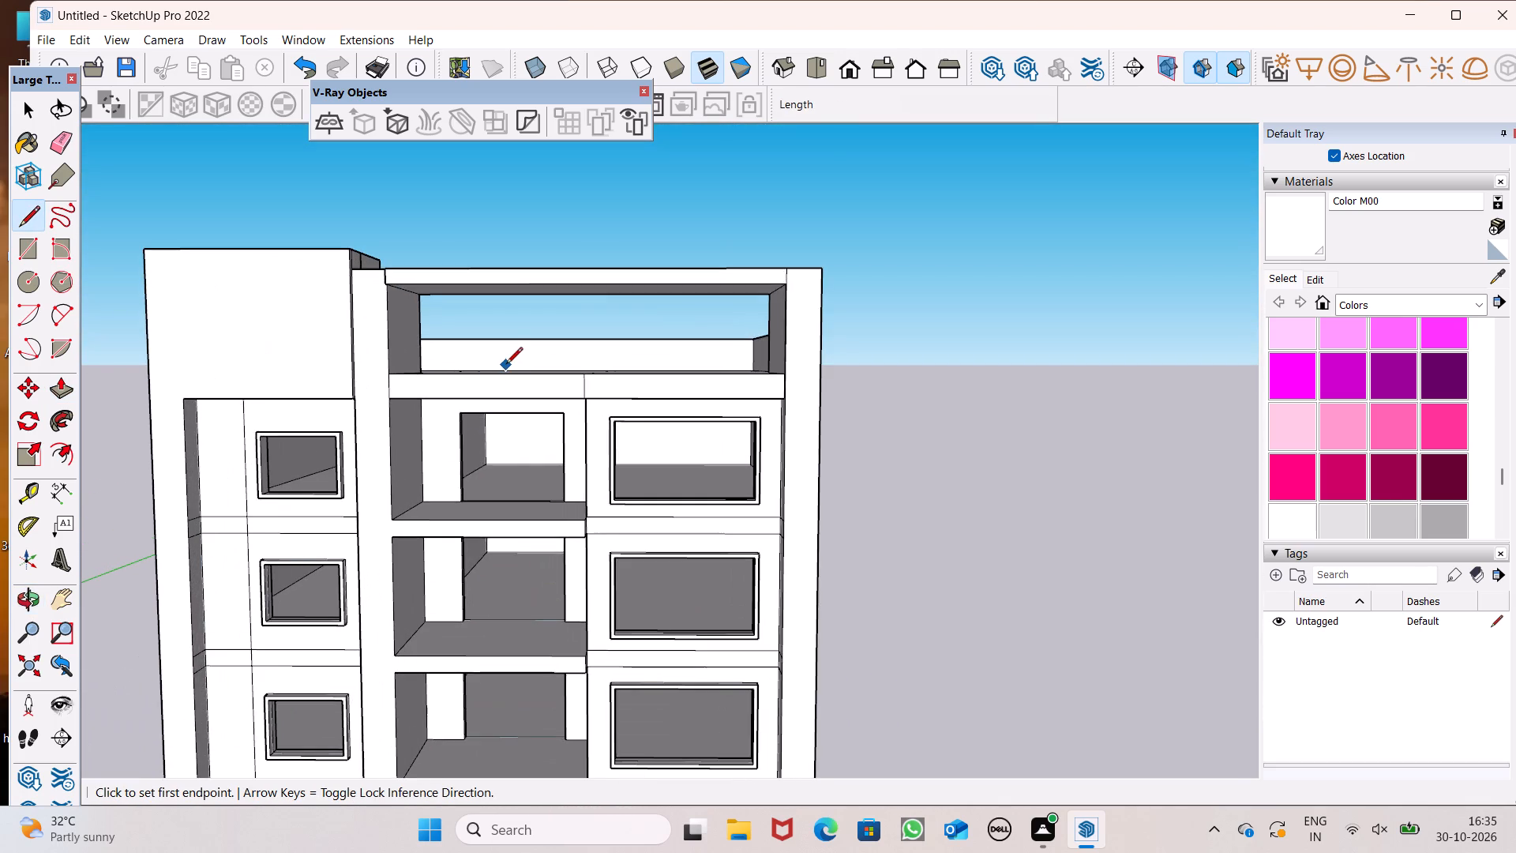
{"action": "scroll", "coordinate": [505, 369], "scroll_direction": "down", "scroll_amount": 2}
{"action": "scroll", "coordinate": [477, 469], "scroll_direction": "up", "scroll_amount": 7}
{"action": "middle_click_drag", "start_coordinate": [438, 509], "coordinate": [490, 565]}
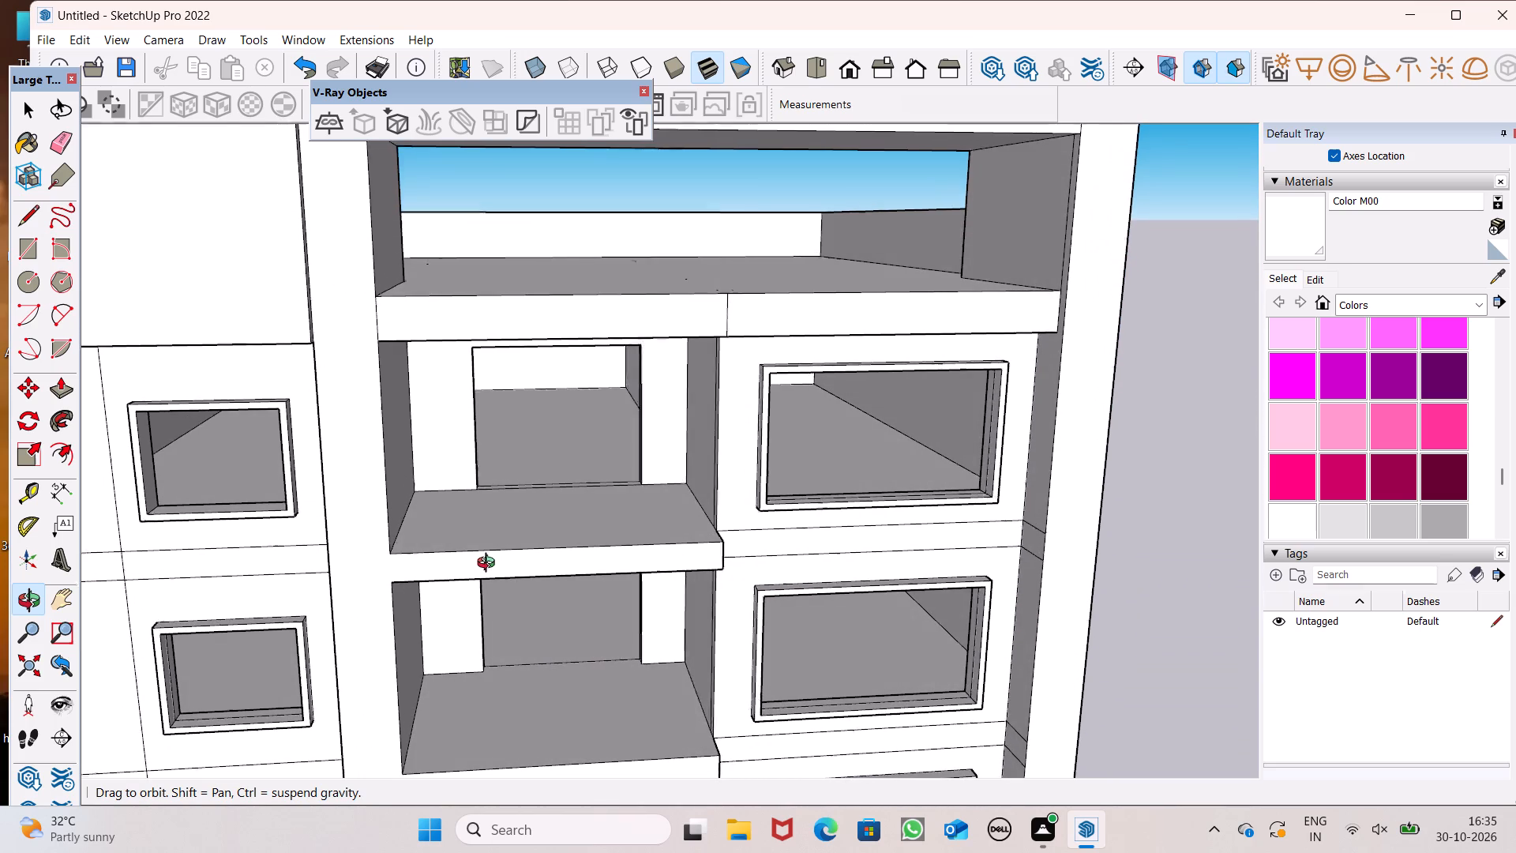
{"action": "middle_click_drag", "start_coordinate": [490, 565], "coordinate": [482, 567]}
{"action": "scroll", "coordinate": [481, 567], "scroll_direction": "up", "scroll_amount": 2}
{"action": "scroll", "coordinate": [370, 587], "scroll_direction": "up", "scroll_amount": 1}
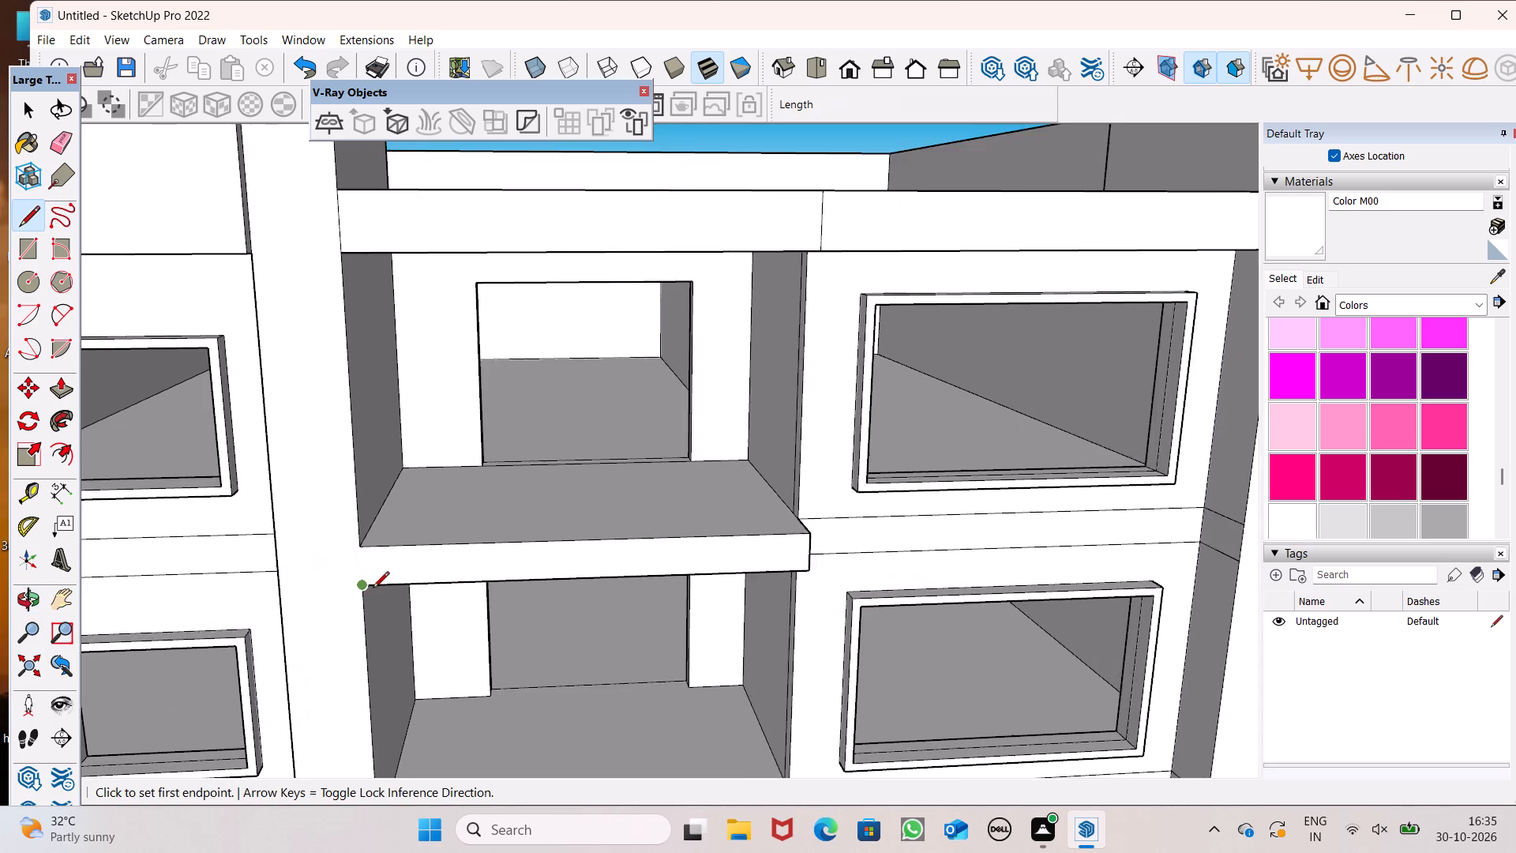
{"action": "scroll", "coordinate": [373, 589], "scroll_direction": "up", "scroll_amount": 1}
{"action": "middle_click_drag", "start_coordinate": [385, 598], "coordinate": [375, 614]}
{"action": "scroll", "coordinate": [371, 614], "scroll_direction": "up", "scroll_amount": 5}
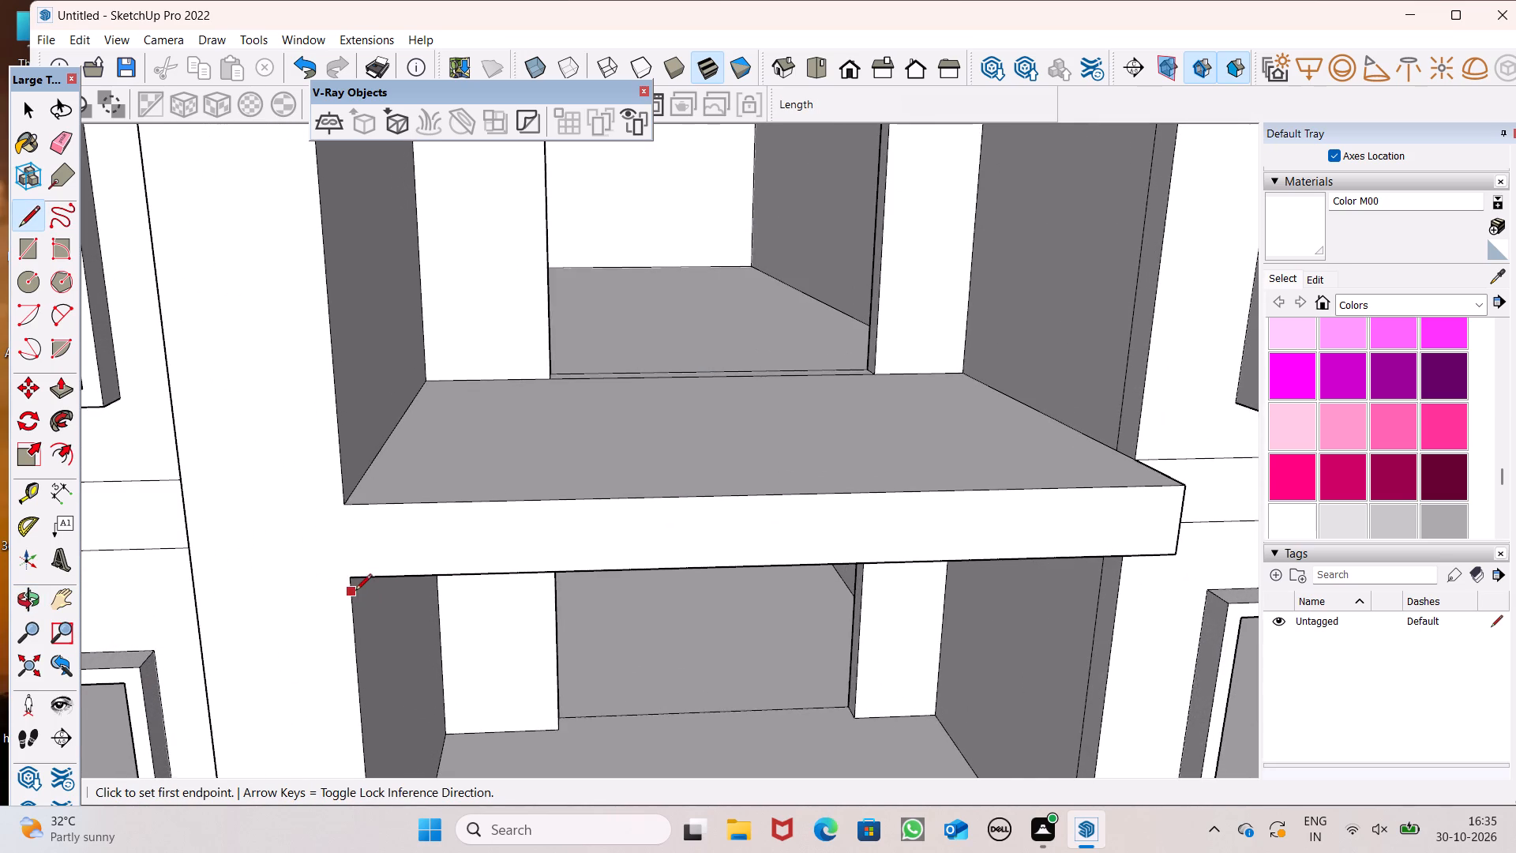
{"action": "scroll", "coordinate": [355, 592], "scroll_direction": "up", "scroll_amount": 4}
{"action": "left_click", "coordinate": [355, 565]}
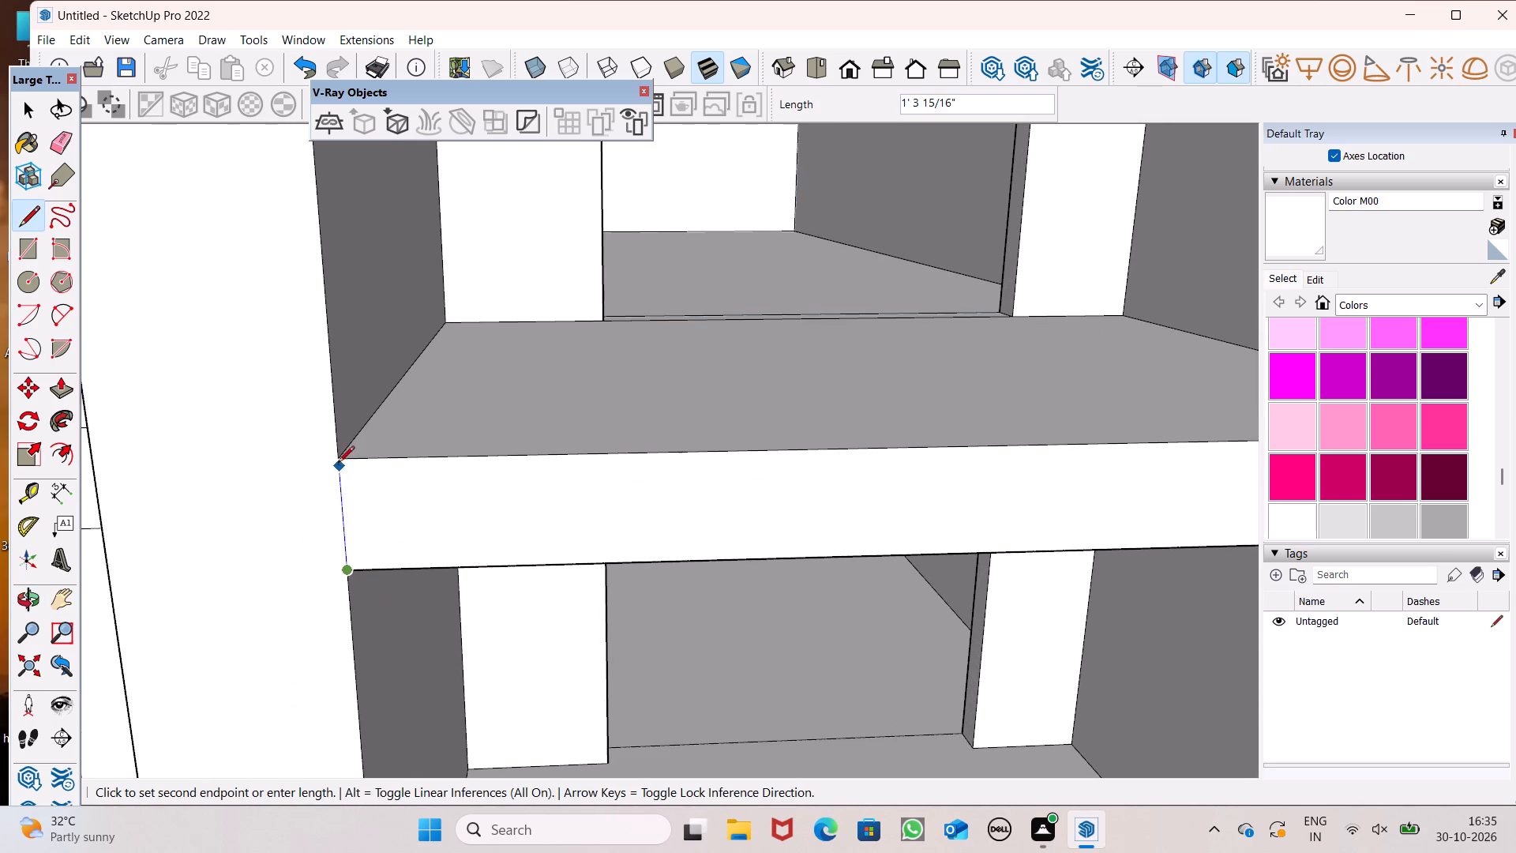
{"action": "left_click", "coordinate": [339, 460]}
Draw a second vertical line across the top storey balcony slab's front edge, marking off a short section beside the column wall.
{"action": "scroll", "coordinate": [486, 472], "scroll_direction": "down", "scroll_amount": 6}
{"action": "middle_click_drag", "start_coordinate": [520, 487], "coordinate": [473, 544]}
{"action": "scroll", "coordinate": [521, 517], "scroll_direction": "up", "scroll_amount": 4}
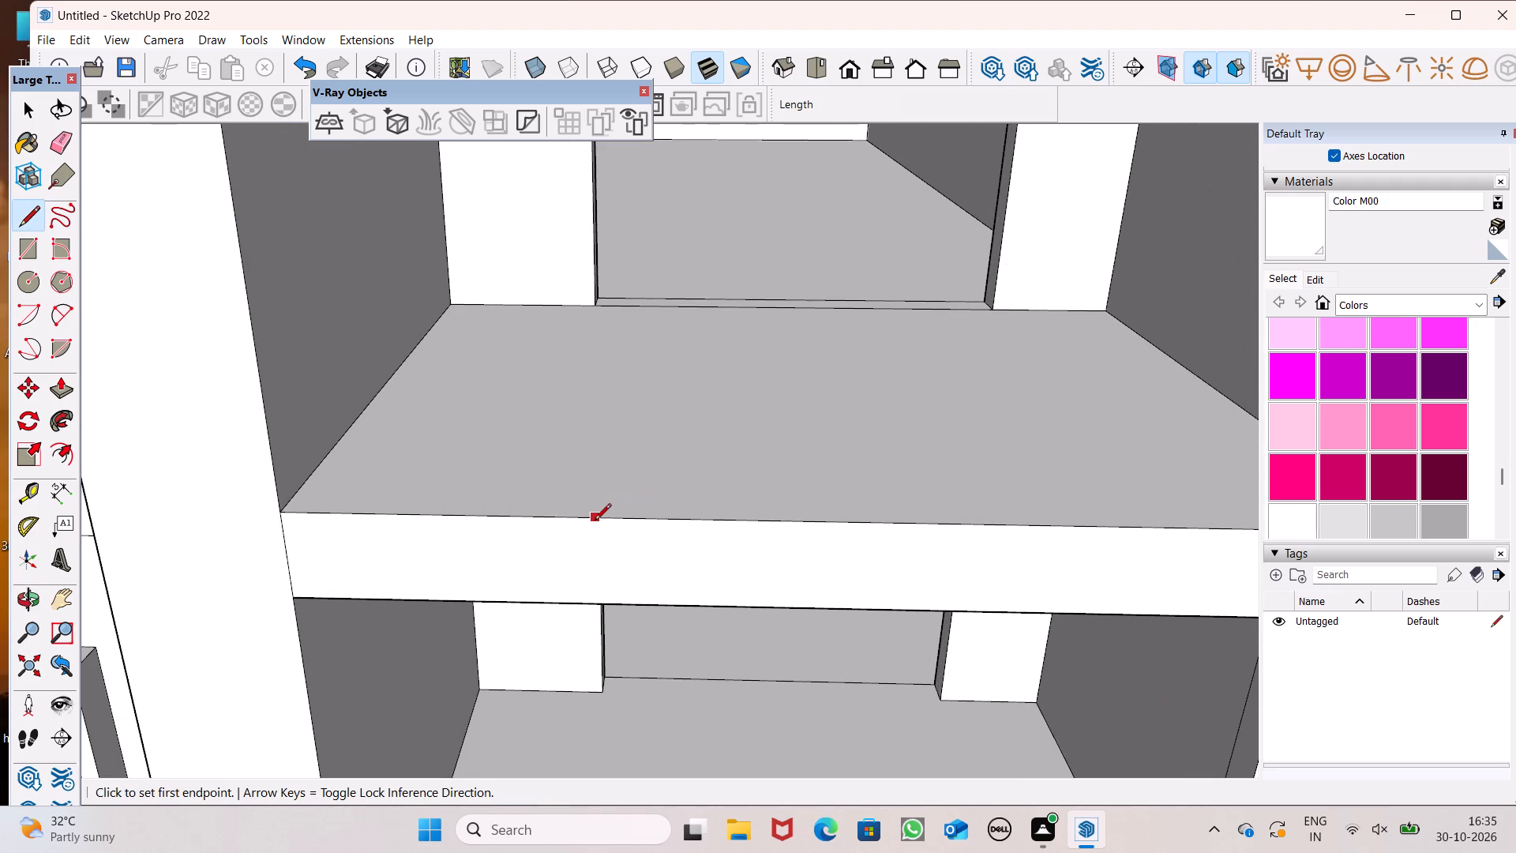
{"action": "left_click", "coordinate": [595, 521]}
{"action": "left_click", "coordinate": [599, 599]}
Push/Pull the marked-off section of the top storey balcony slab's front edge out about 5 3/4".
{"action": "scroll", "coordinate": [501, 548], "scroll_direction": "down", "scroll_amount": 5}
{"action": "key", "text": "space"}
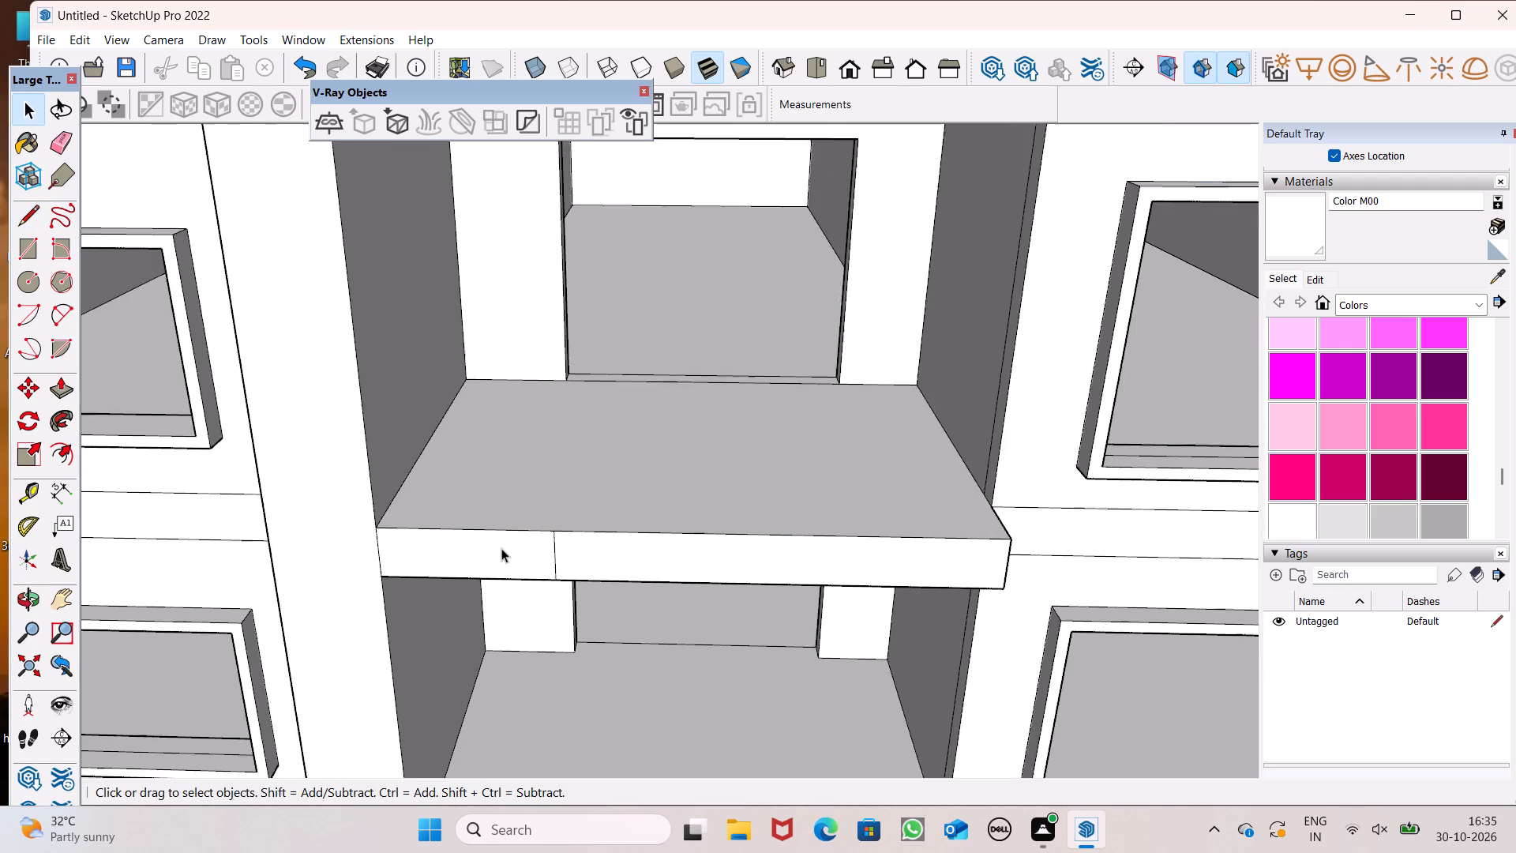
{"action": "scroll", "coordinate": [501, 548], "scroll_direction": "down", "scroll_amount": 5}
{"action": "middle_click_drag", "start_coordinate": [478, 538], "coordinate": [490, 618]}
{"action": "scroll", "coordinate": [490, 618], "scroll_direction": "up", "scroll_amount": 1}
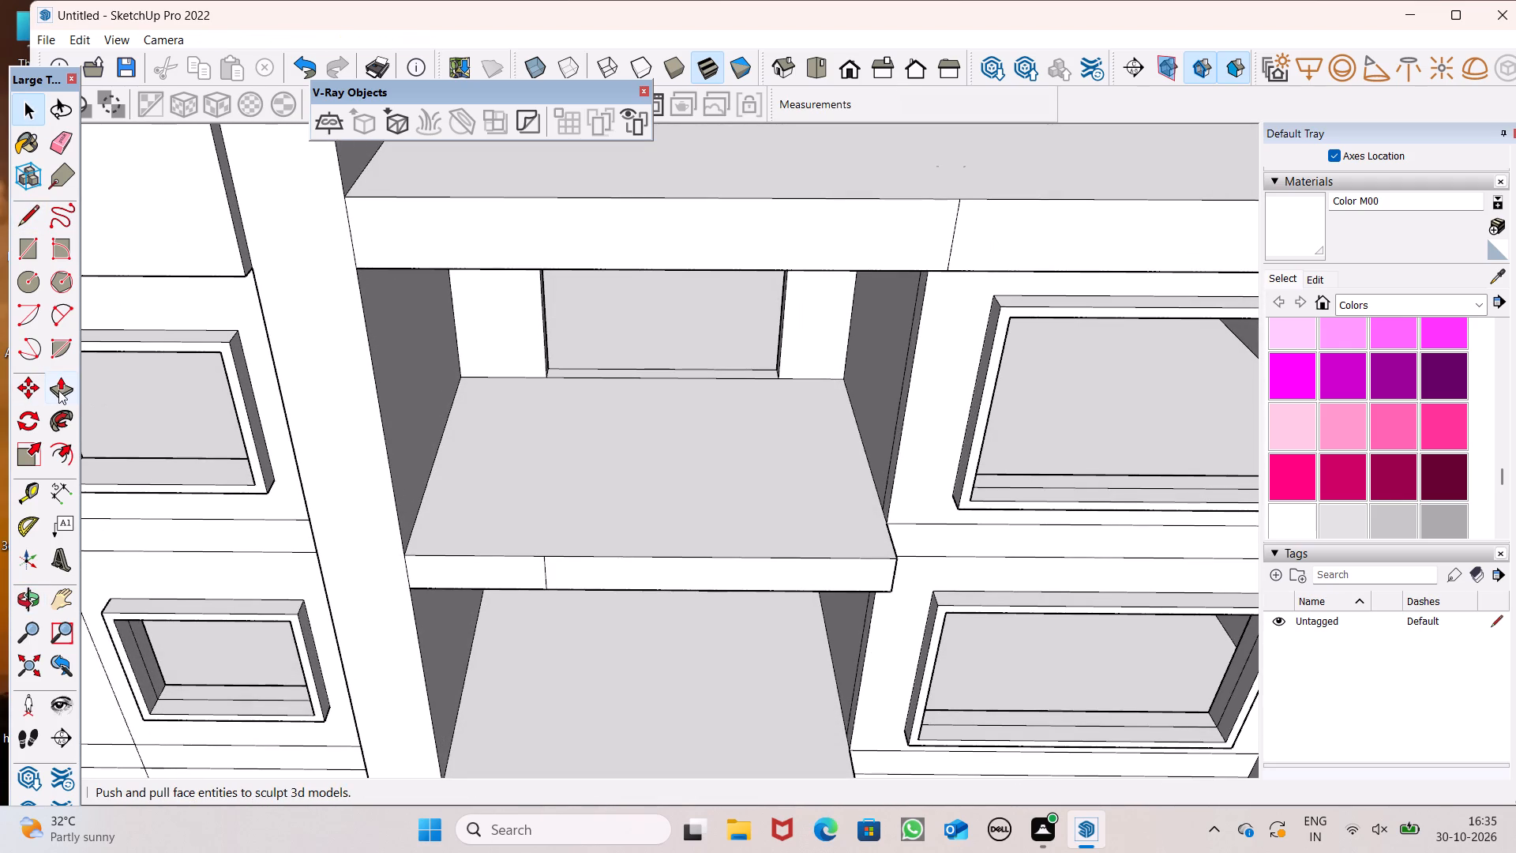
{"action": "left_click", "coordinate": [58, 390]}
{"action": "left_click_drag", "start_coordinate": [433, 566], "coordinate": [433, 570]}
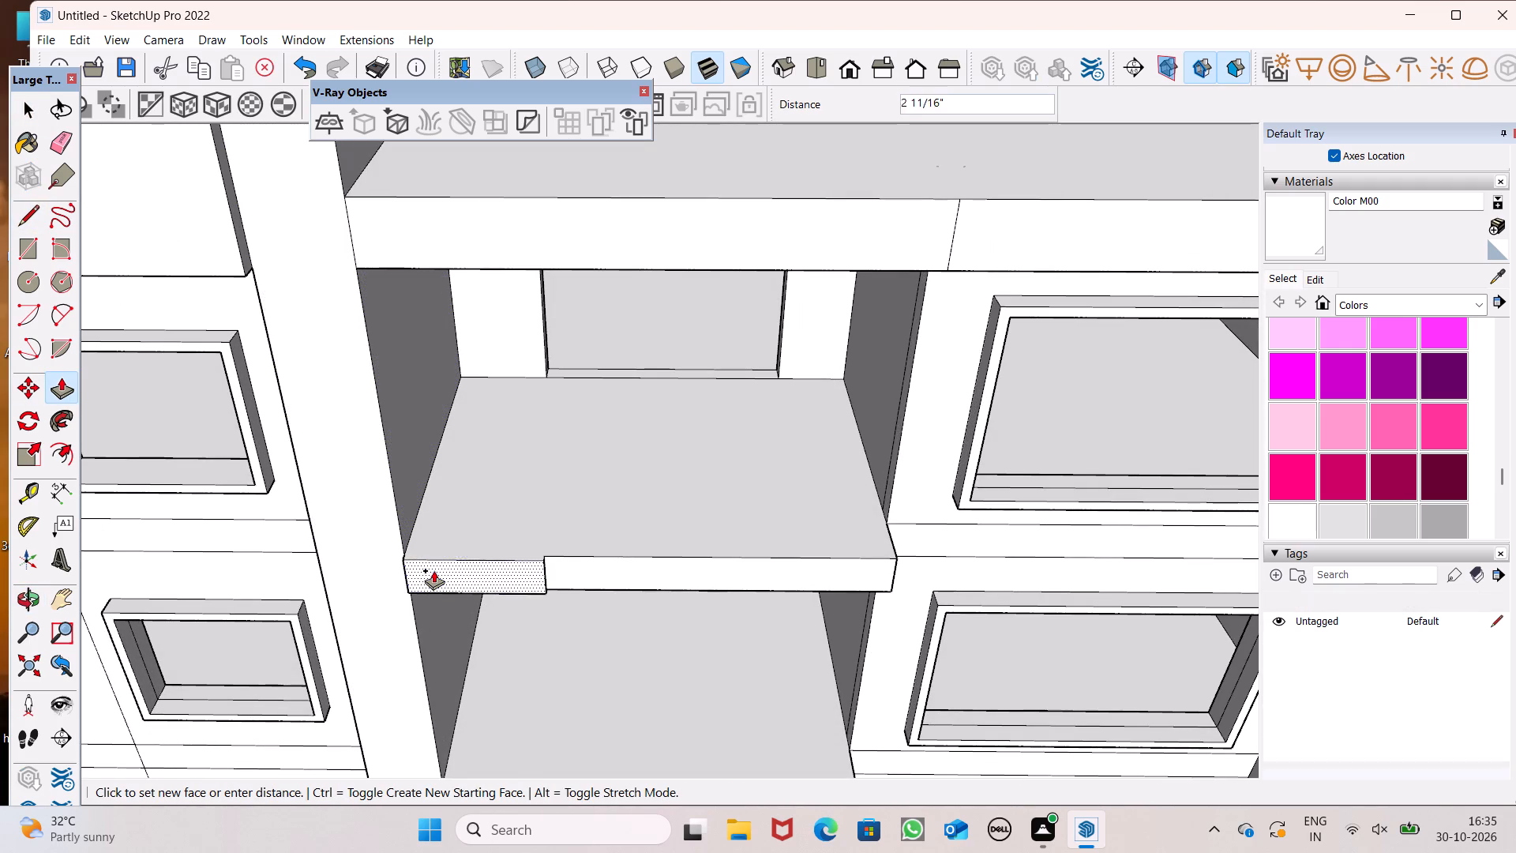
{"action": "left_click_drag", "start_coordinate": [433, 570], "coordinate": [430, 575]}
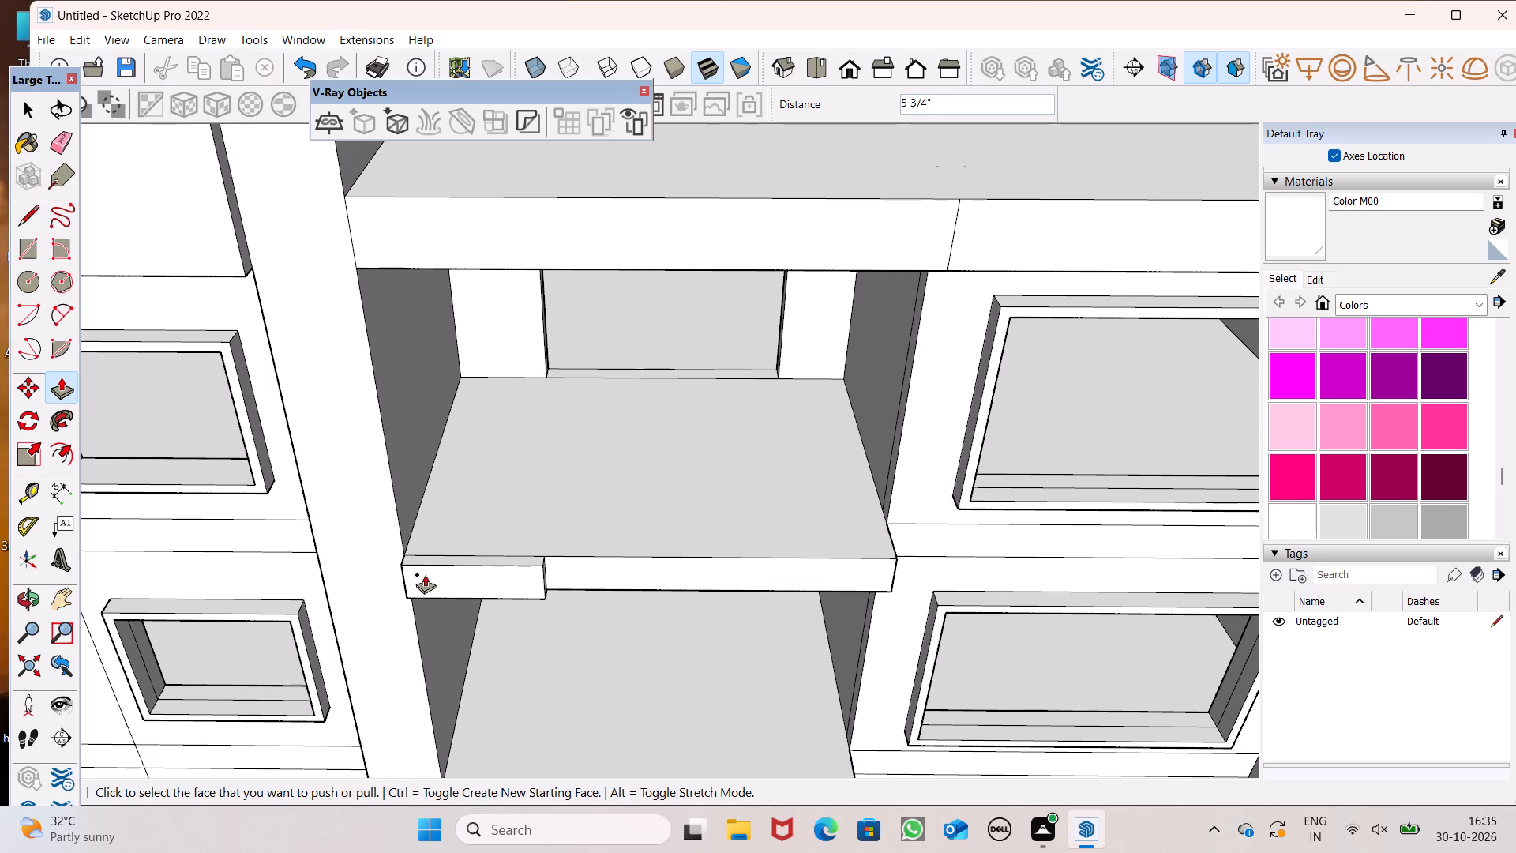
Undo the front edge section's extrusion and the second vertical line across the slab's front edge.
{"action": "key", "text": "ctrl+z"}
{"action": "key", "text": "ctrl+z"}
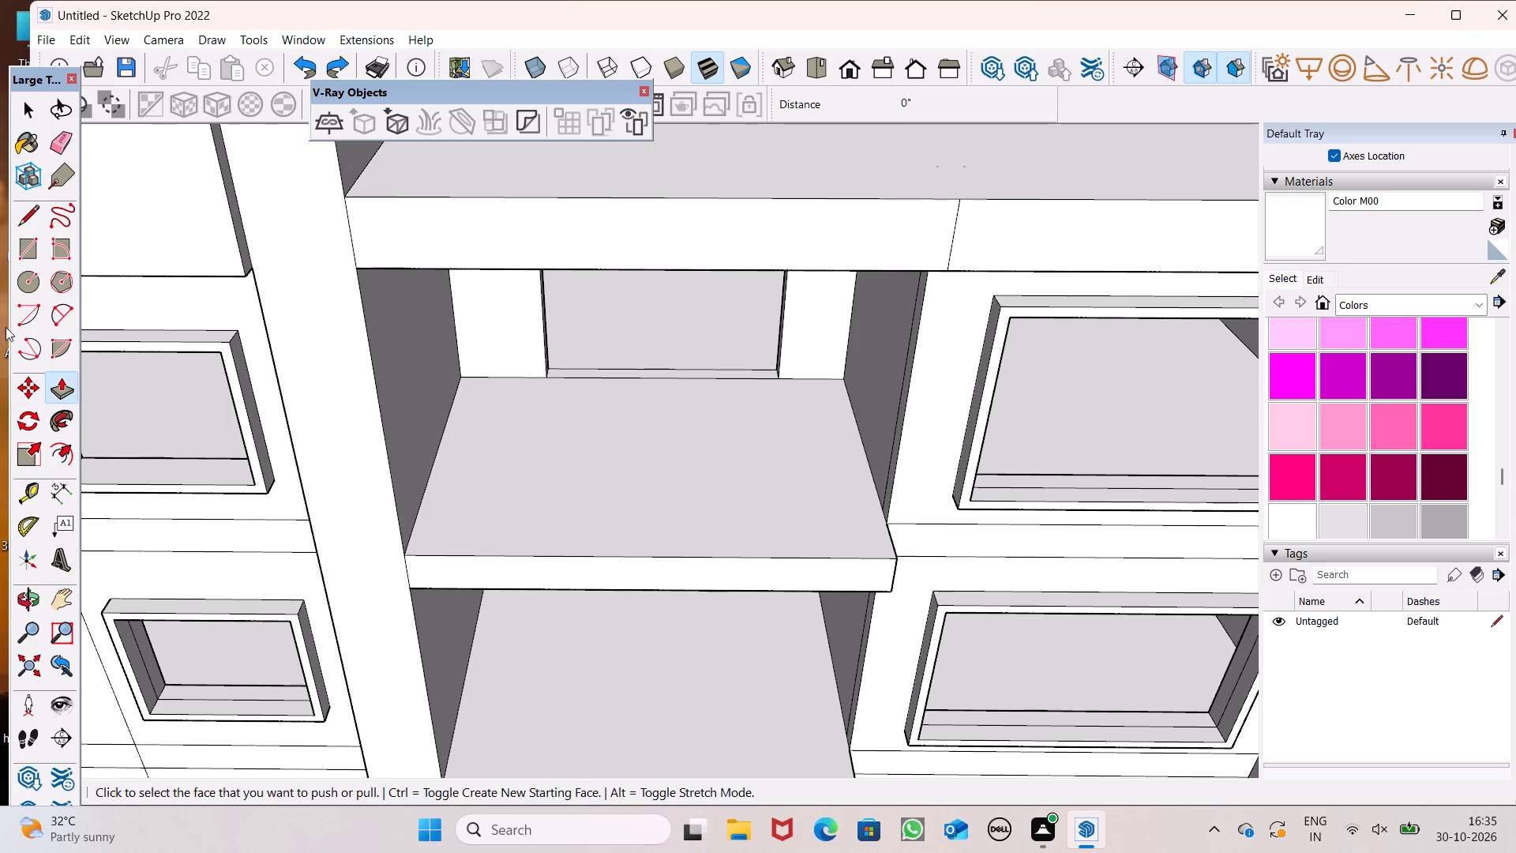
Outline a strip about 4' 3 3/4" long on the top storey balcony slab's top, along the front edge beside the column wall.
{"action": "left_click", "coordinate": [29, 209]}
{"action": "scroll", "coordinate": [453, 528], "scroll_direction": "up", "scroll_amount": 5}
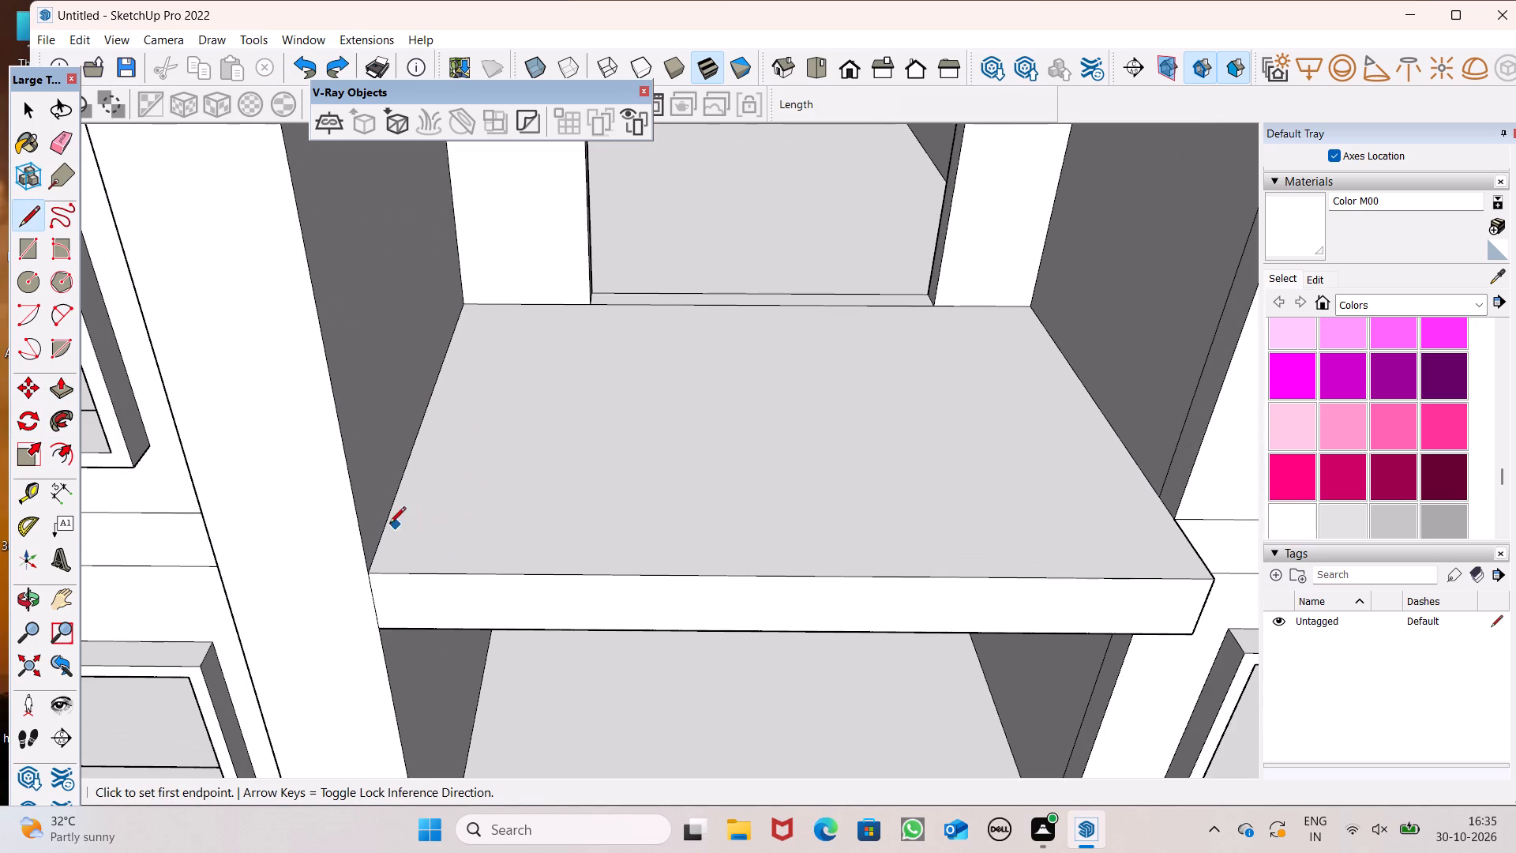
{"action": "left_click", "coordinate": [381, 519]}
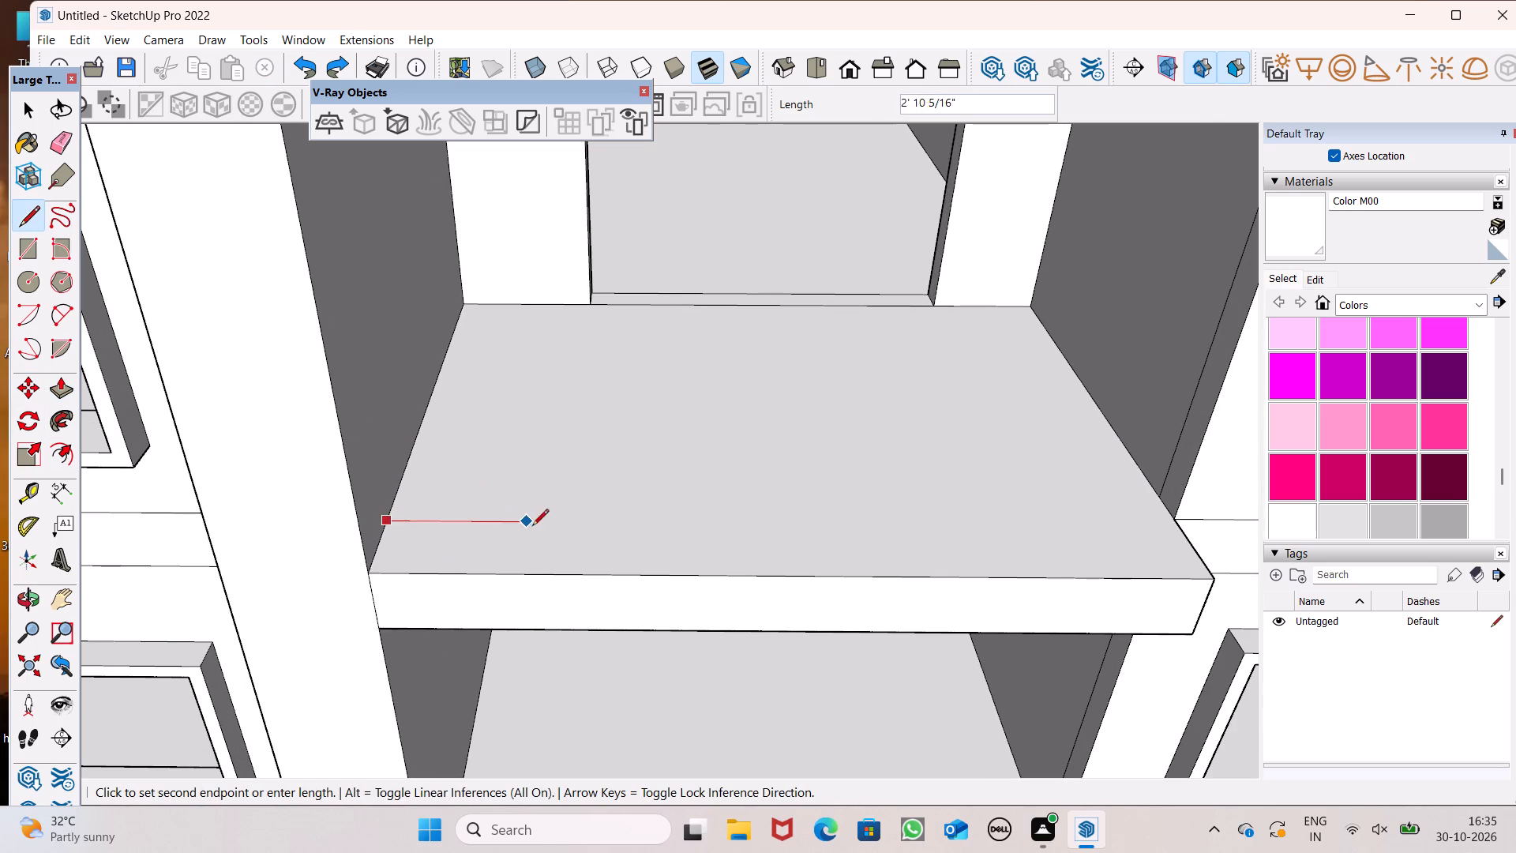
{"action": "left_click", "coordinate": [601, 522]}
{"action": "left_click", "coordinate": [598, 580]}
{"action": "scroll", "coordinate": [509, 539], "scroll_direction": "down", "scroll_amount": 8}
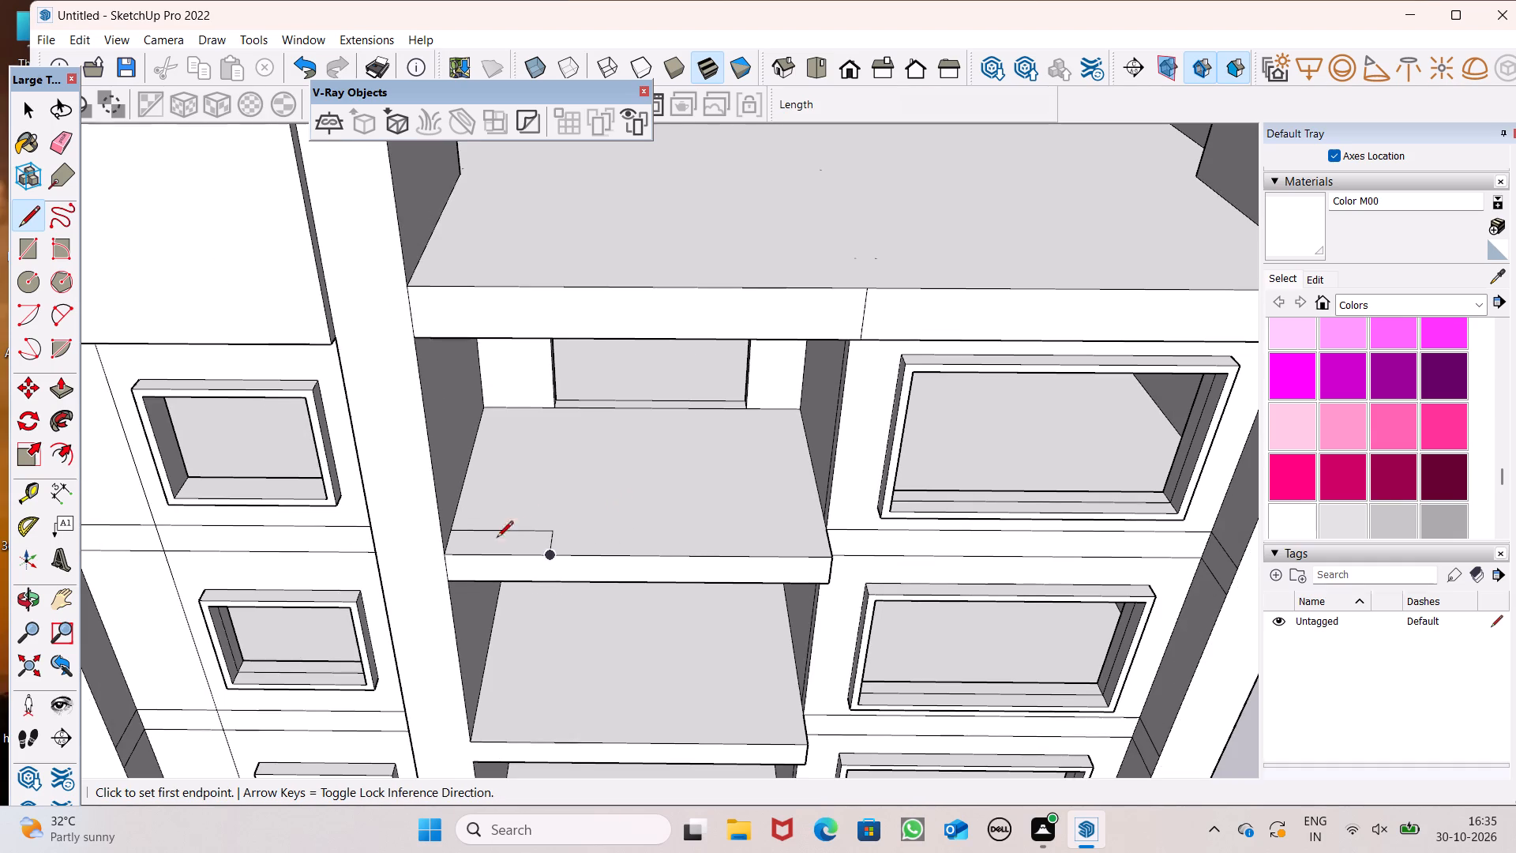
Push/Pull the strip on the balcony slab up 10' to the underside of the roof slab, forming a wall pier.
{"action": "left_click", "coordinate": [62, 391]}
{"action": "scroll", "coordinate": [279, 474], "scroll_direction": "down", "scroll_amount": 5}
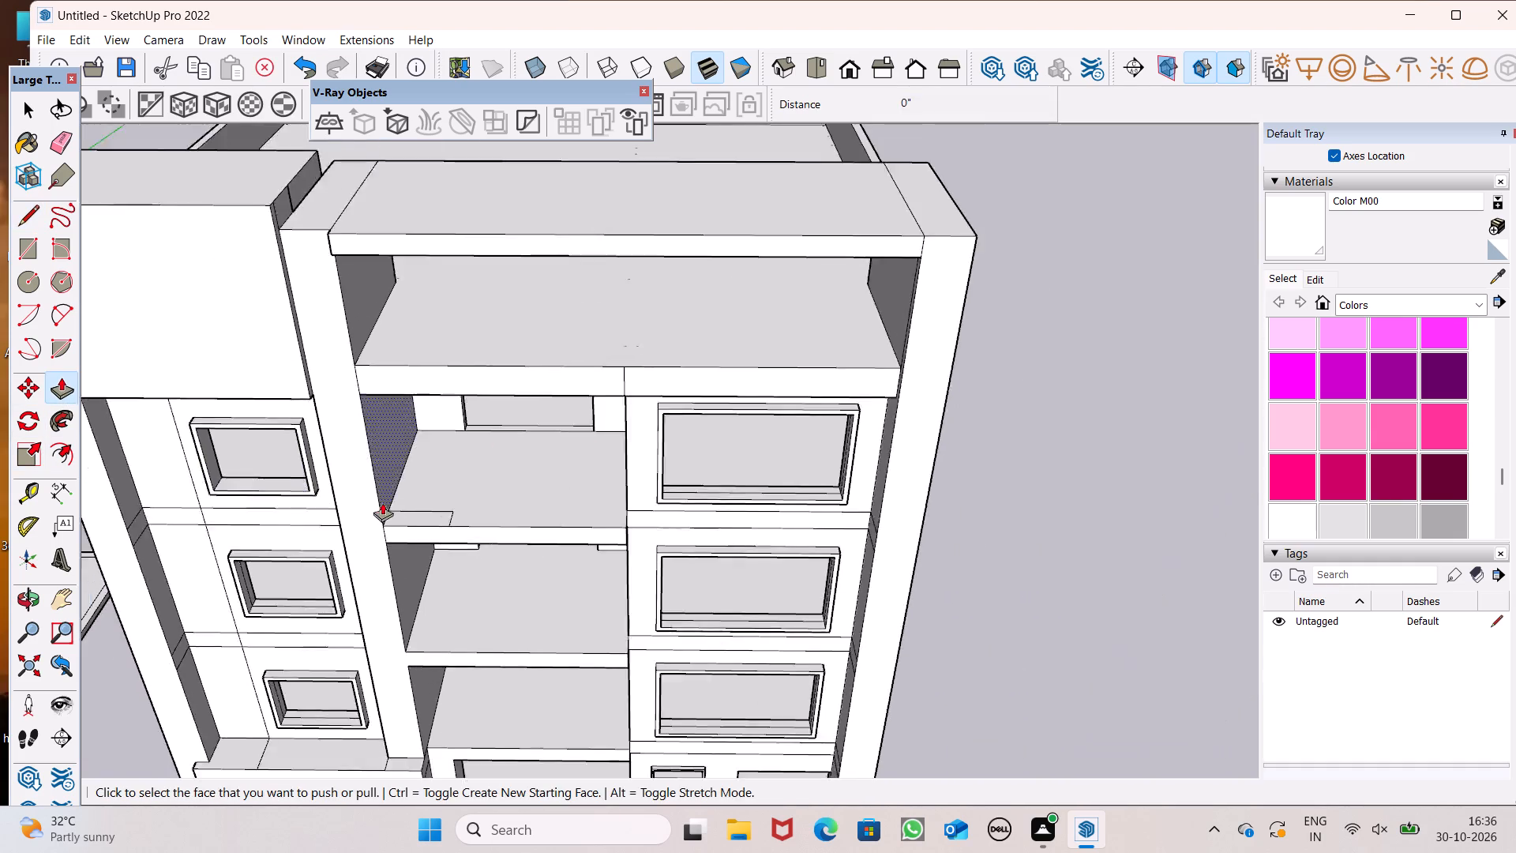
{"action": "middle_click_drag", "start_coordinate": [386, 501], "coordinate": [479, 613]}
{"action": "scroll", "coordinate": [477, 614], "scroll_direction": "up", "scroll_amount": 1}
{"action": "middle_click_drag", "start_coordinate": [485, 607], "coordinate": [456, 534]}
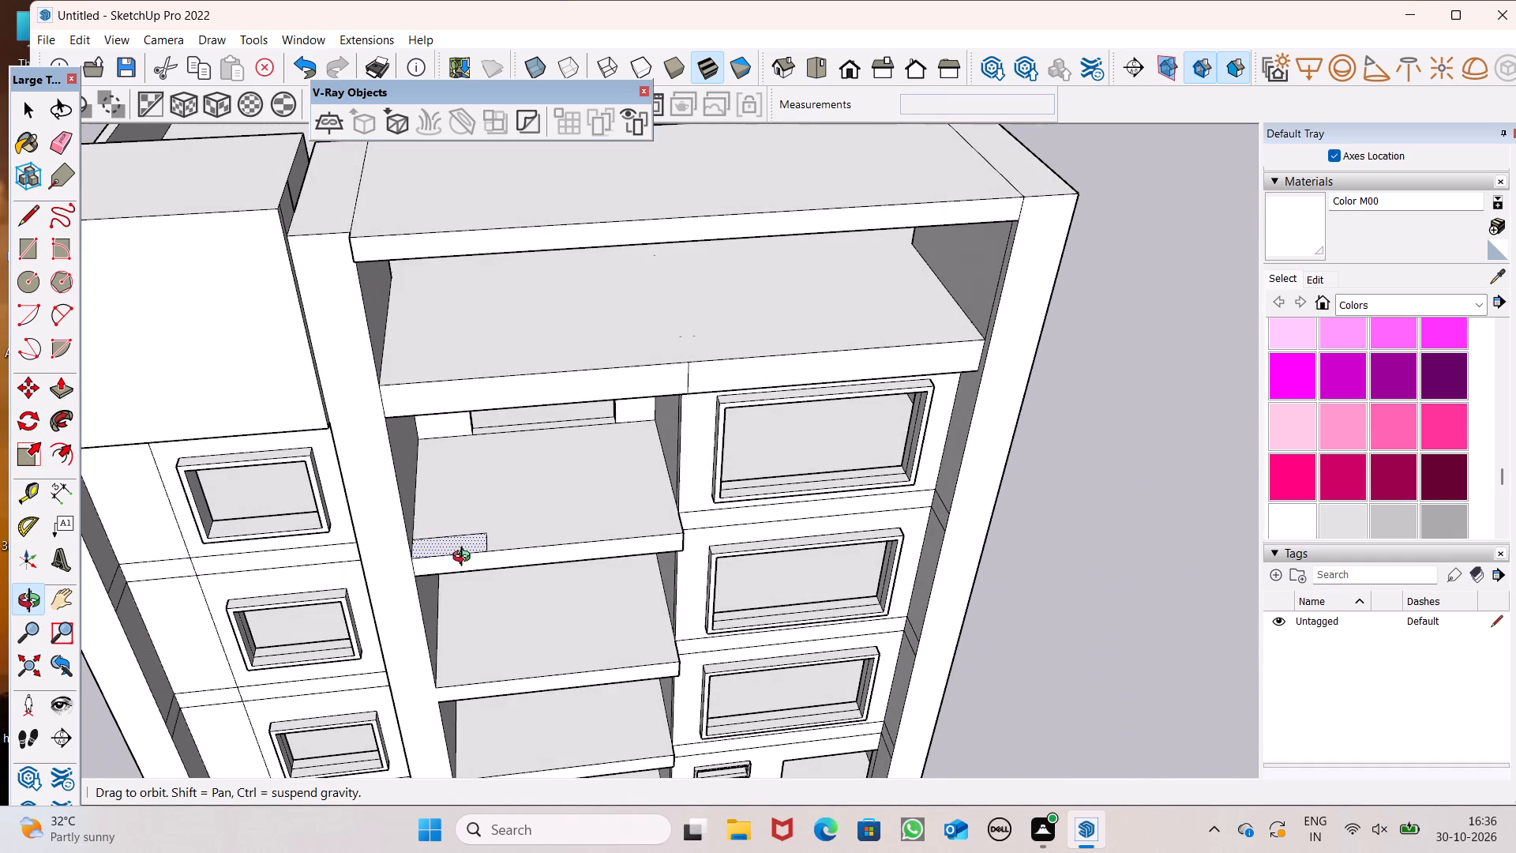
{"action": "scroll", "coordinate": [407, 507], "scroll_direction": "down", "scroll_amount": 3}
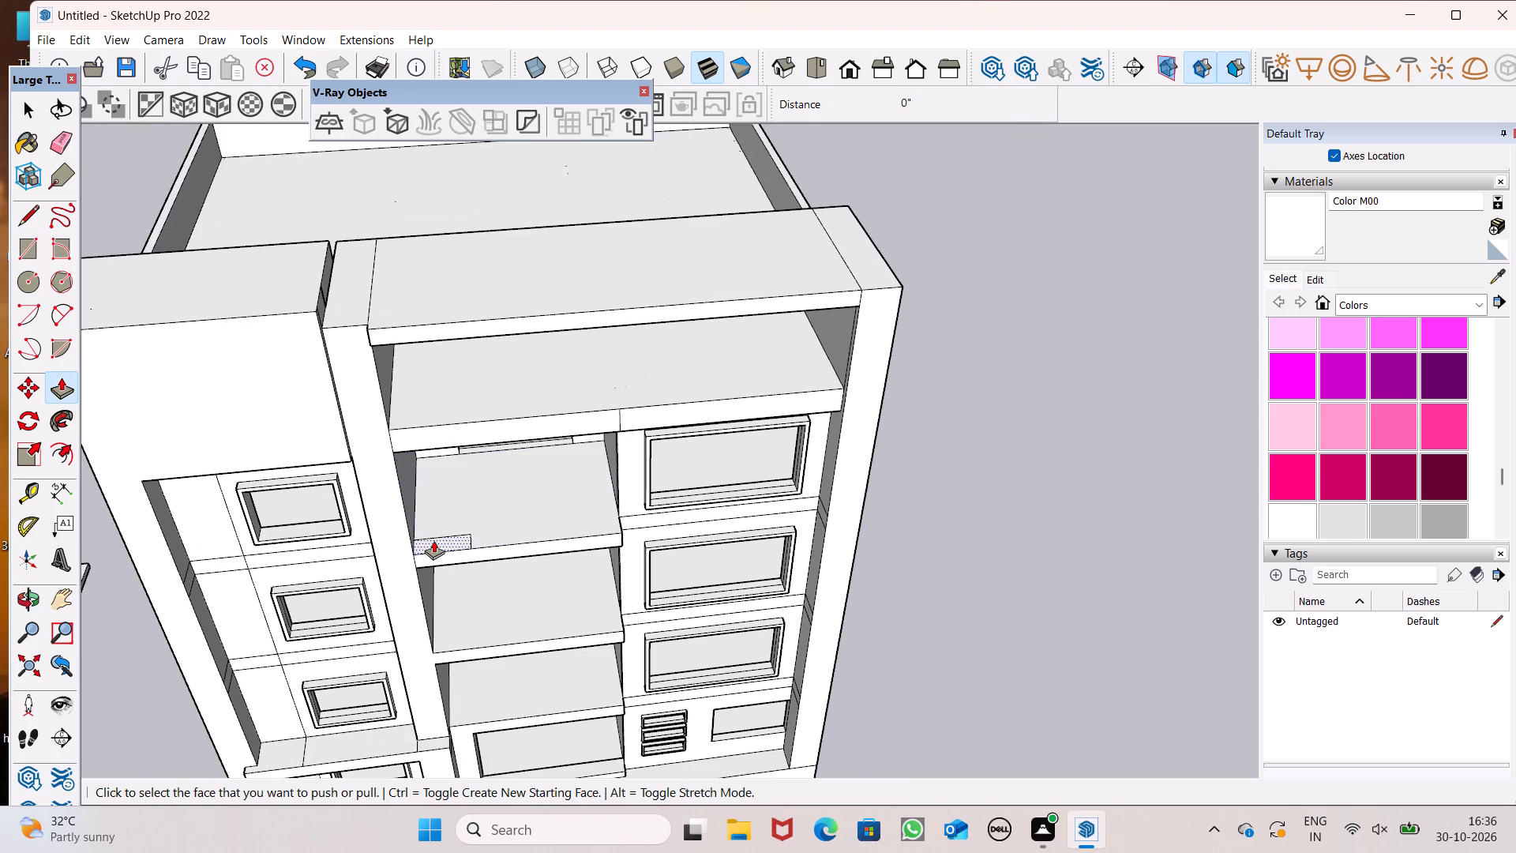
{"action": "left_click_drag", "start_coordinate": [433, 540], "coordinate": [413, 436]}
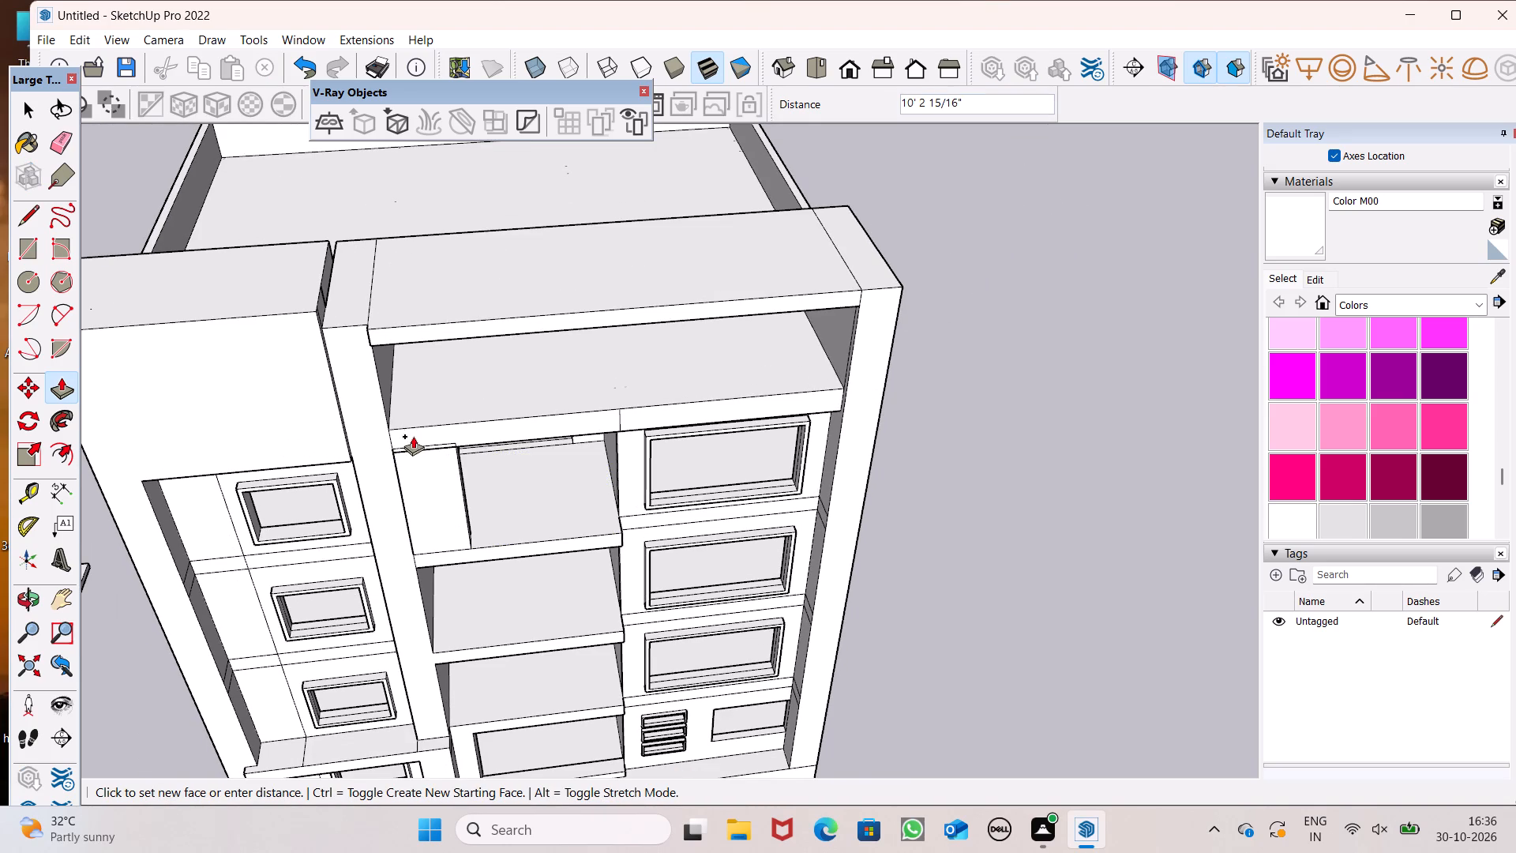
{"action": "left_click_drag", "start_coordinate": [413, 436], "coordinate": [439, 445]}
Push/Pull the wall pier's front face out 10 1/4", past the balcony slab's front edge.
{"action": "middle_click_drag", "start_coordinate": [486, 581], "coordinate": [369, 506]}
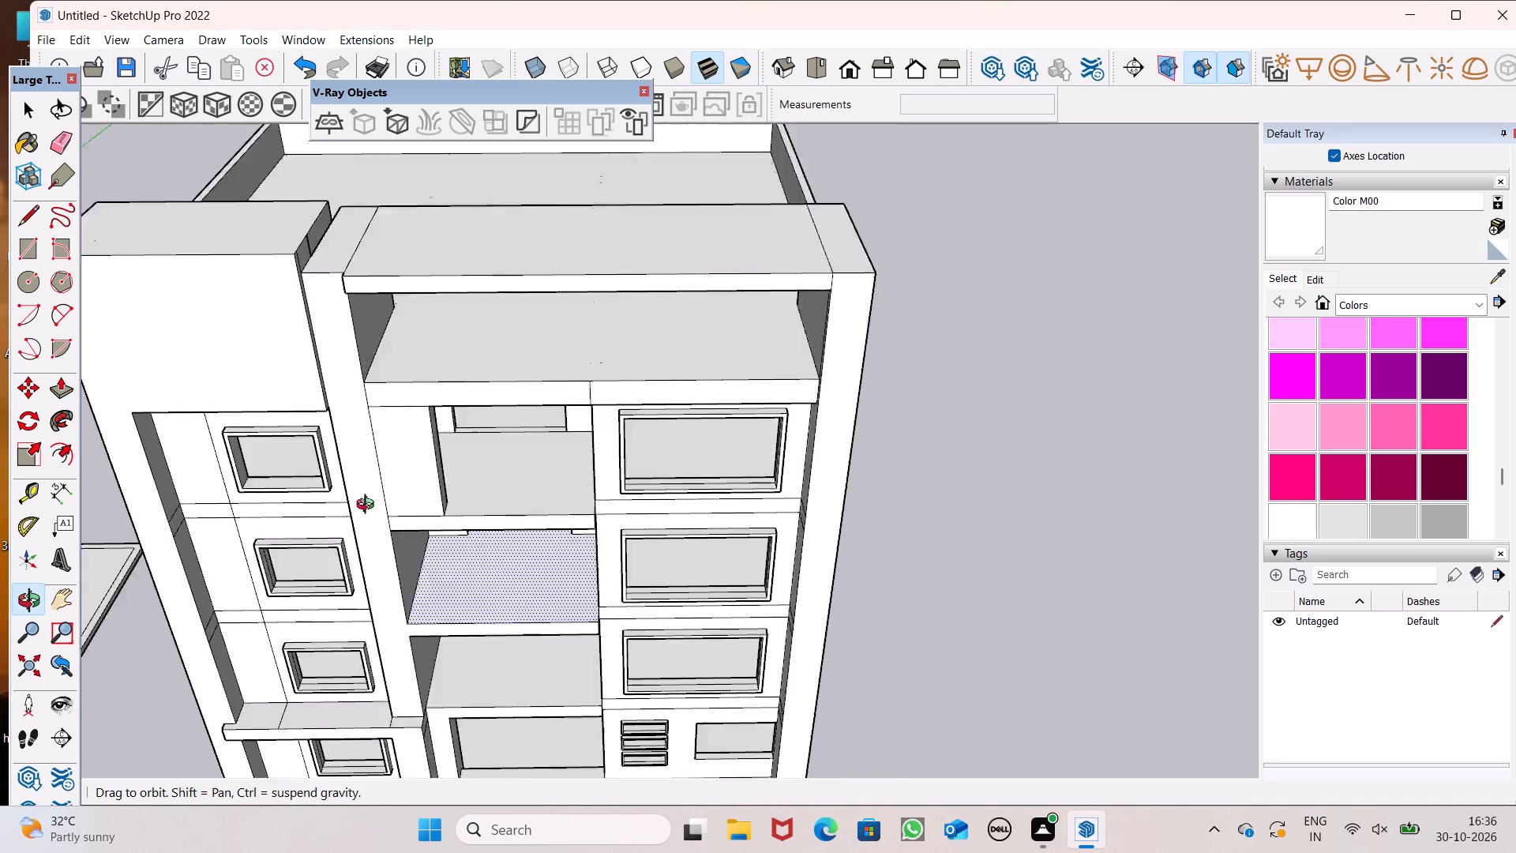
{"action": "middle_click_drag", "start_coordinate": [369, 506], "coordinate": [317, 472]}
{"action": "scroll", "coordinate": [366, 453], "scroll_direction": "up", "scroll_amount": 12}
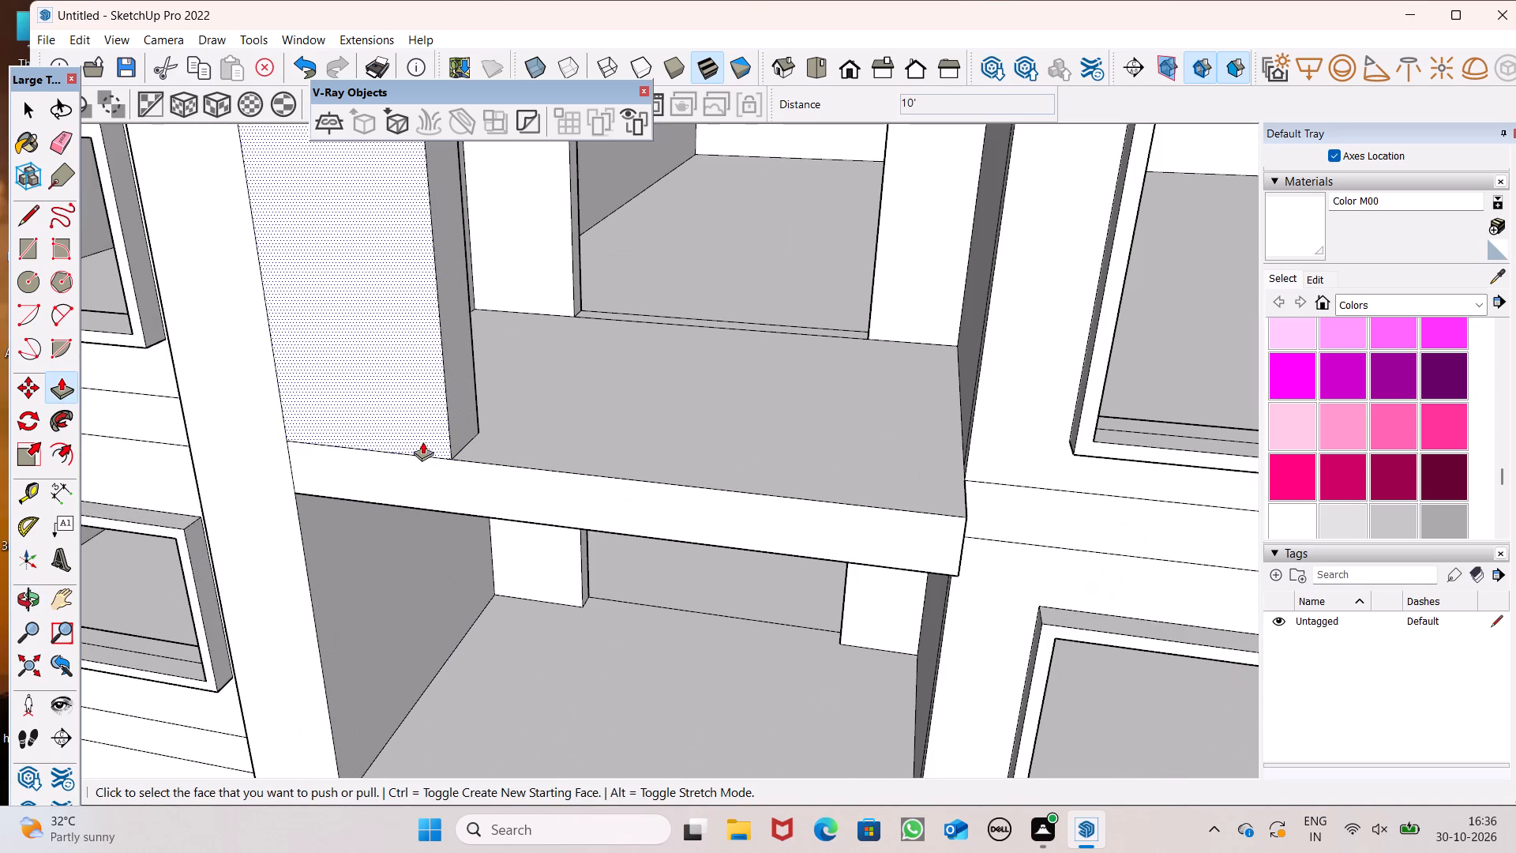
{"action": "left_click_drag", "start_coordinate": [422, 442], "coordinate": [449, 486]}
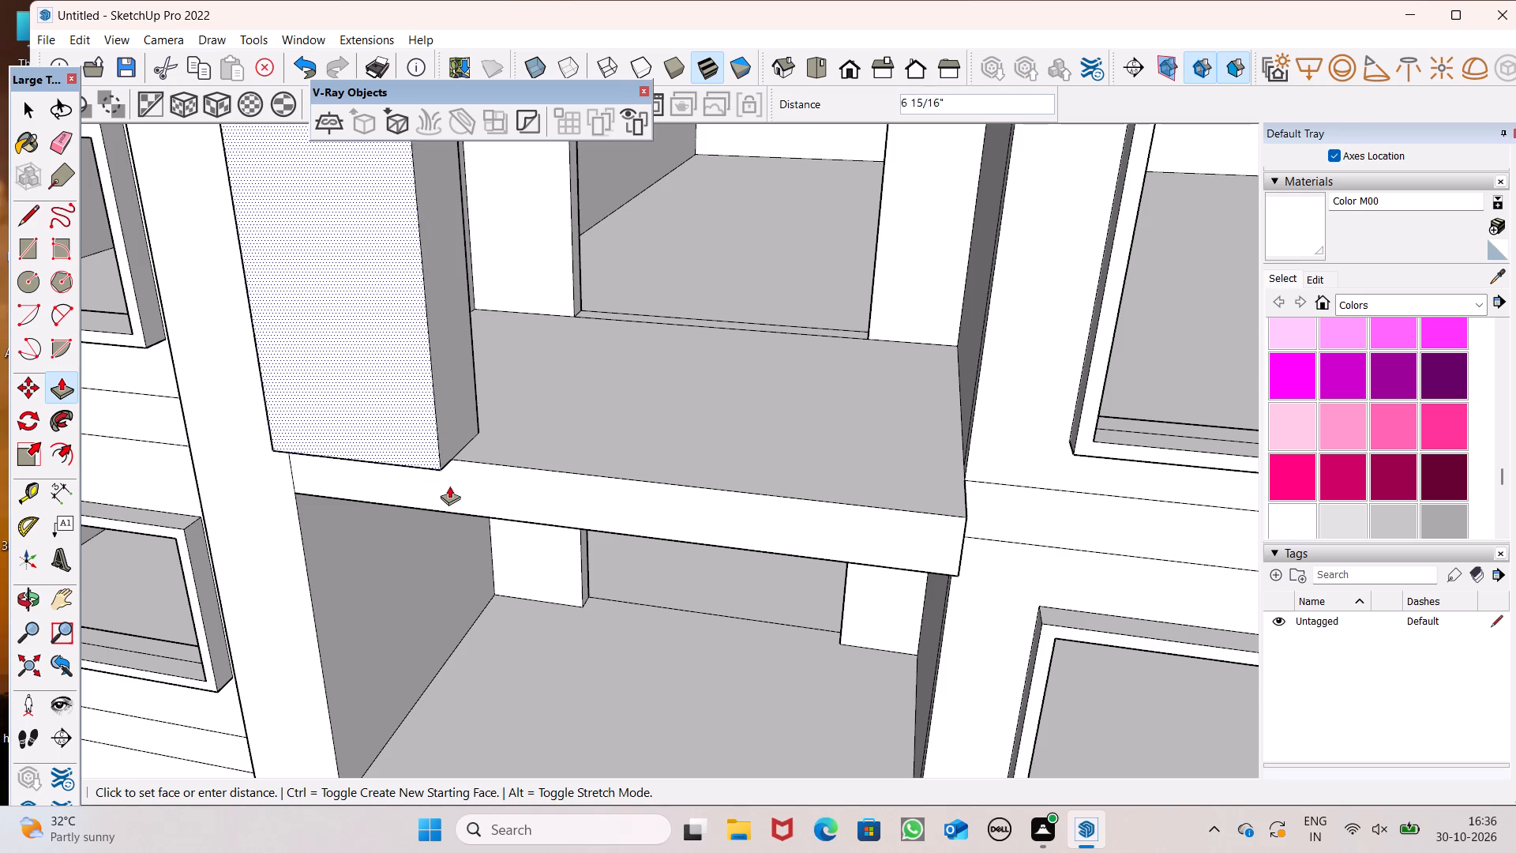
{"action": "left_click_drag", "start_coordinate": [449, 486], "coordinate": [459, 502]}
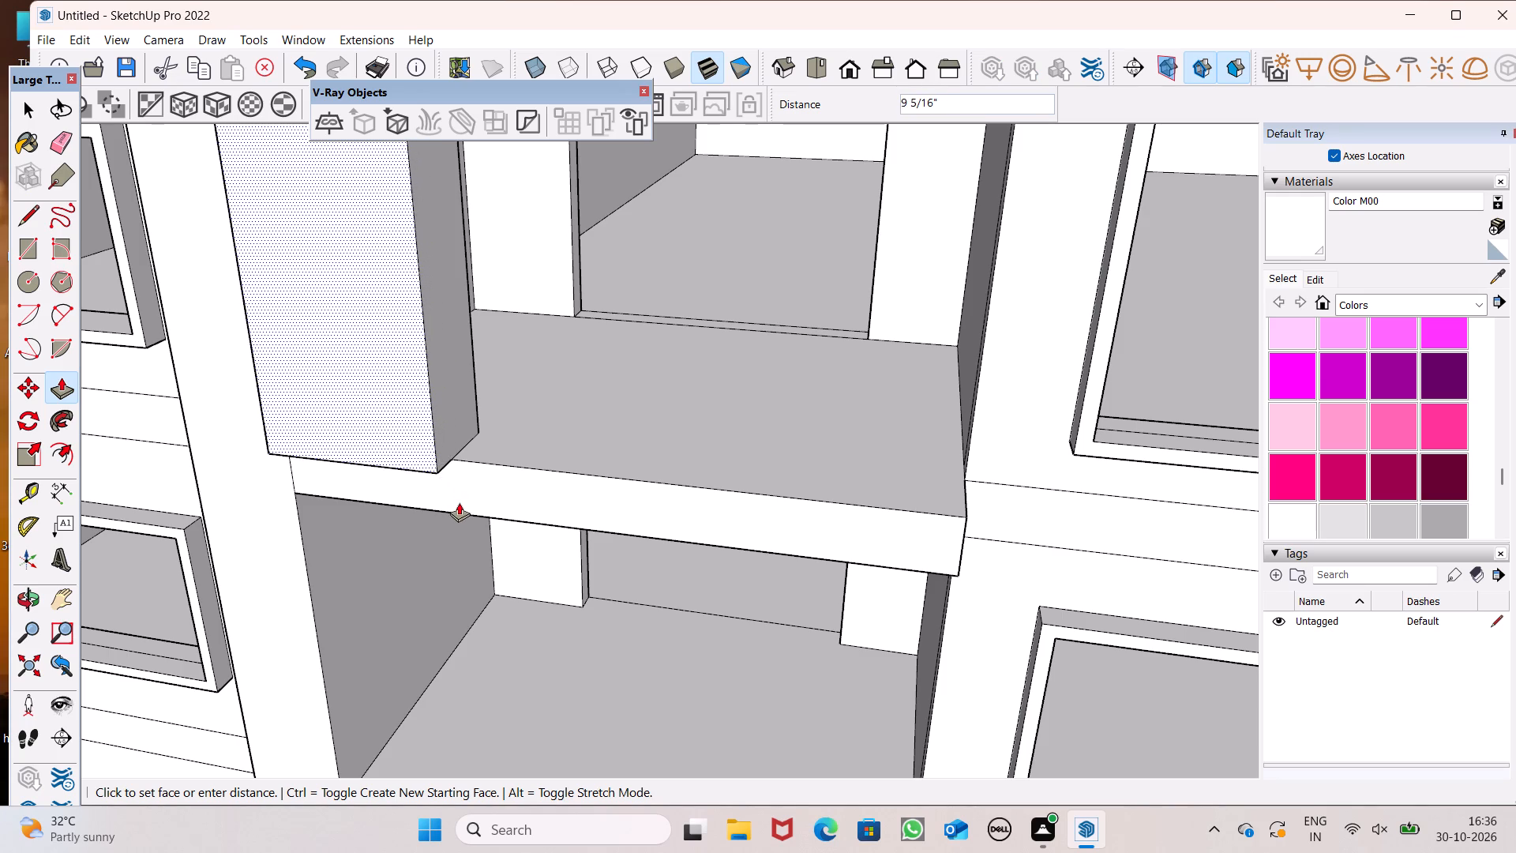
{"action": "left_click_drag", "start_coordinate": [459, 502], "coordinate": [457, 502]}
Push/Pull the underside of the pier's projecting part down 1' 5" over the balcony slab's front edge.
{"action": "middle_click_drag", "start_coordinate": [416, 486], "coordinate": [531, 188]}
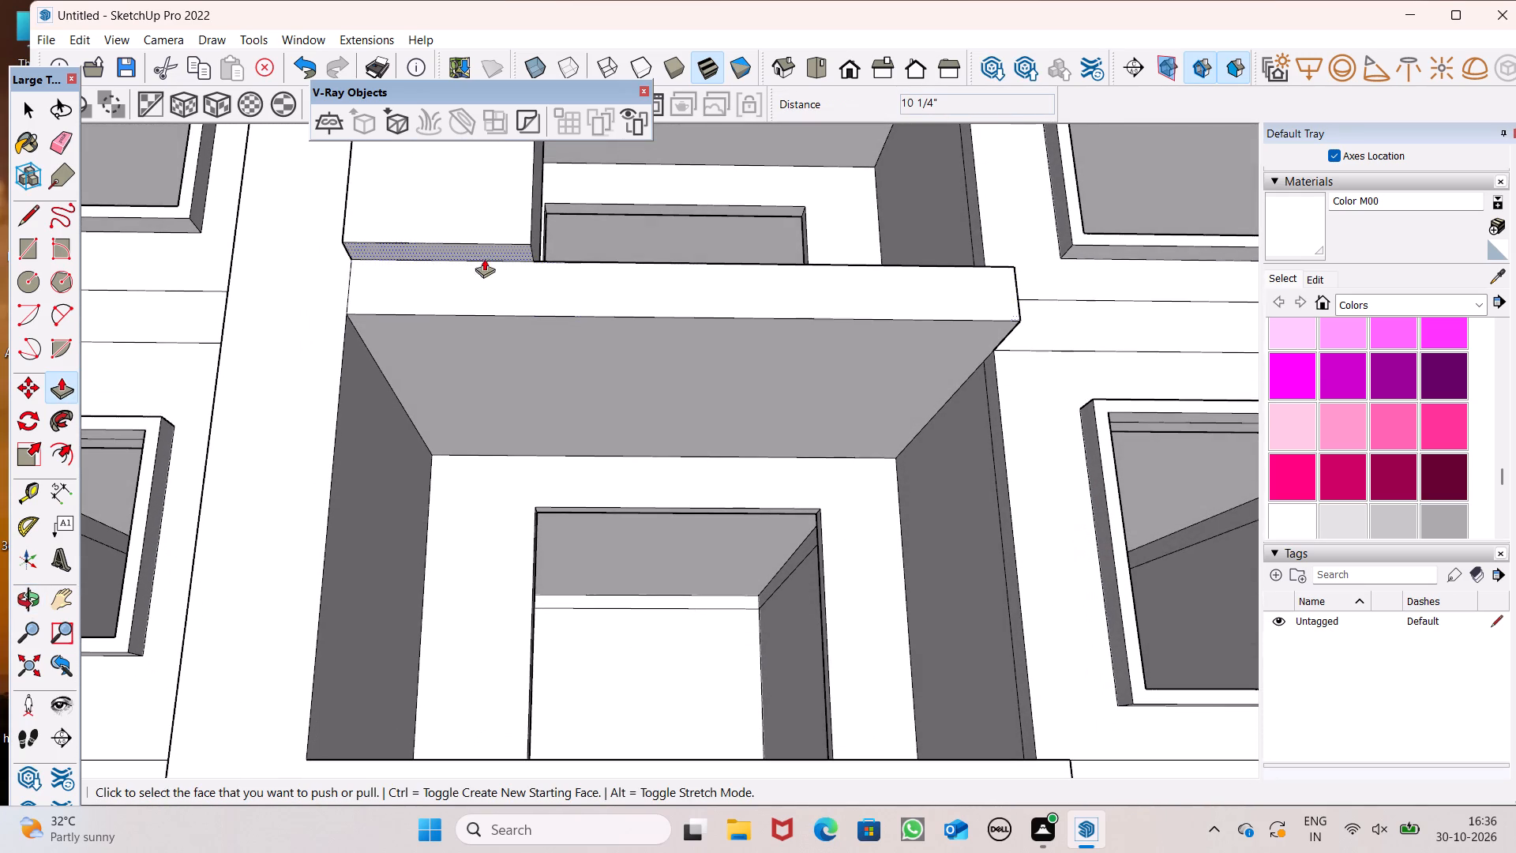
{"action": "left_click_drag", "start_coordinate": [486, 247], "coordinate": [555, 316]}
Push/Pull the top of the pier's projecting part up 2' to the roof slab's top, and a further 4' 5" above it.
{"action": "scroll", "coordinate": [575, 302], "scroll_direction": "down", "scroll_amount": 5}
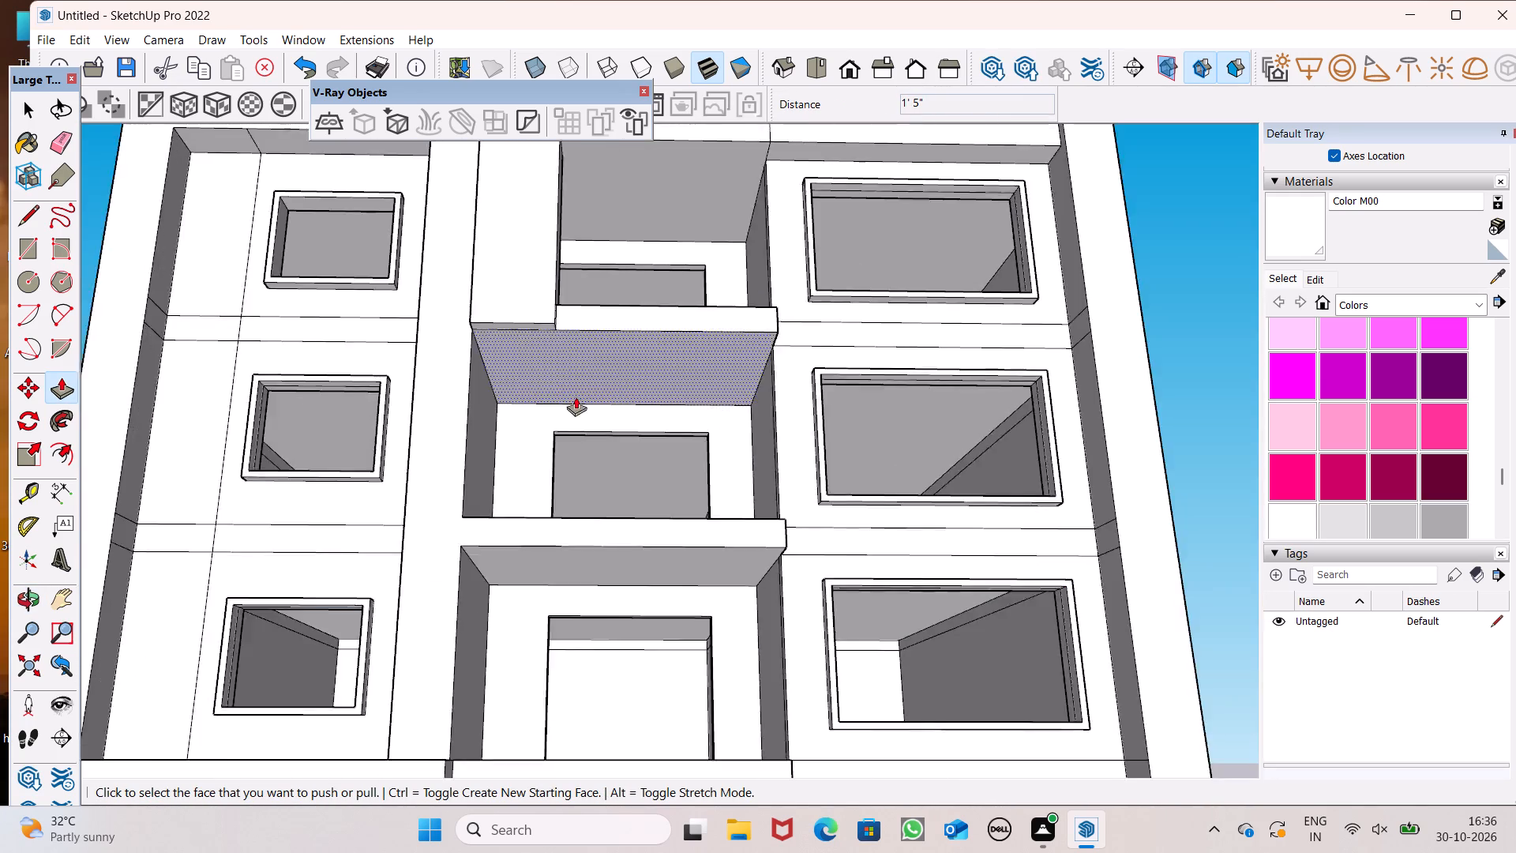
{"action": "scroll", "coordinate": [576, 396], "scroll_direction": "down", "scroll_amount": 7}
{"action": "middle_click_drag", "start_coordinate": [618, 413], "coordinate": [604, 659]}
{"action": "scroll", "coordinate": [508, 297], "scroll_direction": "up", "scroll_amount": 5}
{"action": "middle_click_drag", "start_coordinate": [584, 216], "coordinate": [597, 305]}
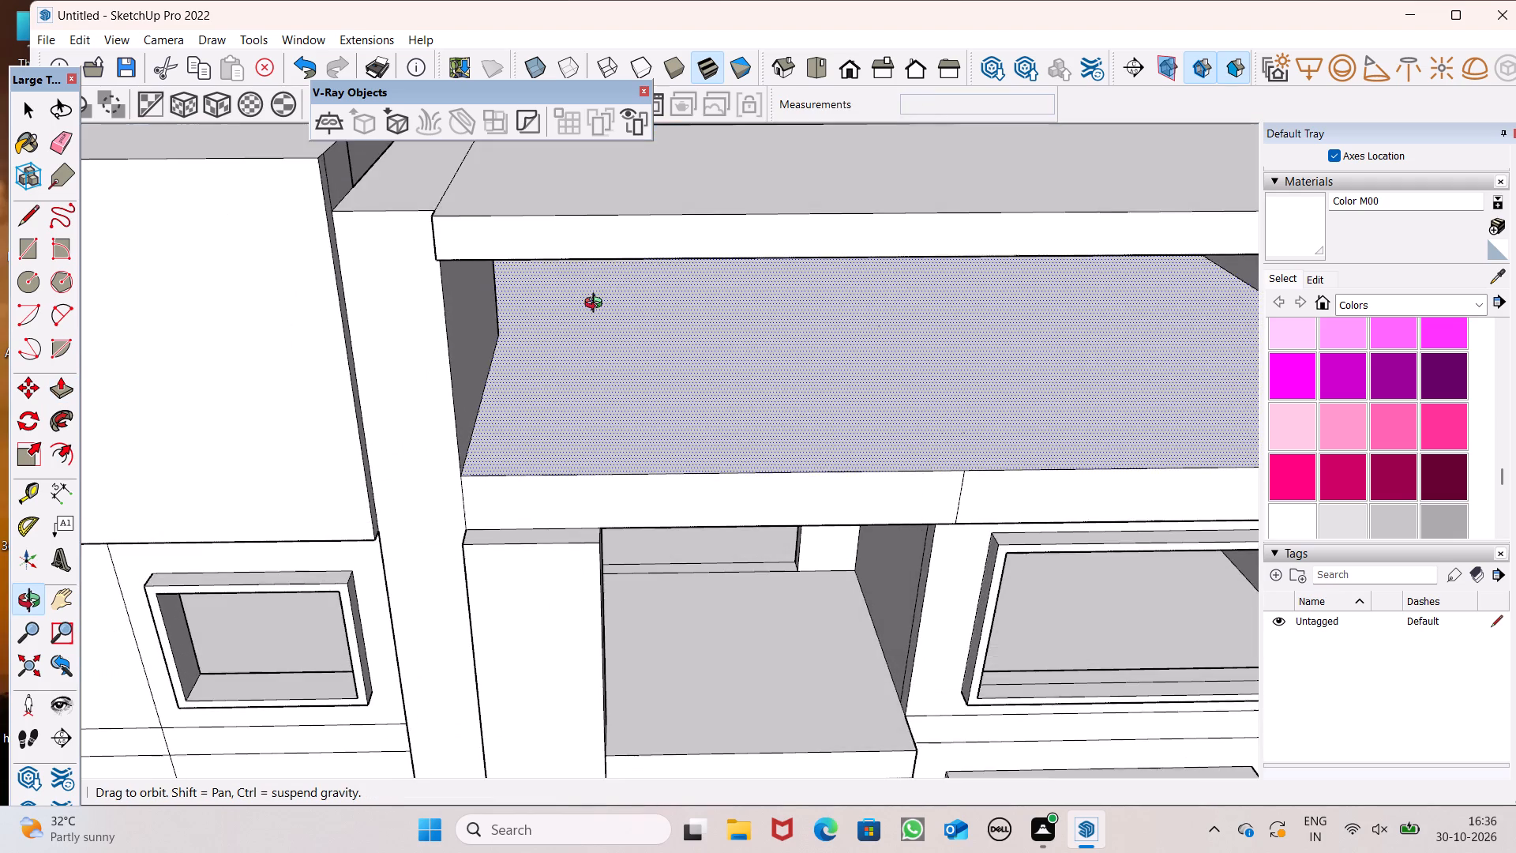
{"action": "middle_click_drag", "start_coordinate": [597, 305], "coordinate": [566, 338]}
{"action": "scroll", "coordinate": [546, 338], "scroll_direction": "up", "scroll_amount": 6}
{"action": "scroll", "coordinate": [486, 368], "scroll_direction": "down", "scroll_amount": 6}
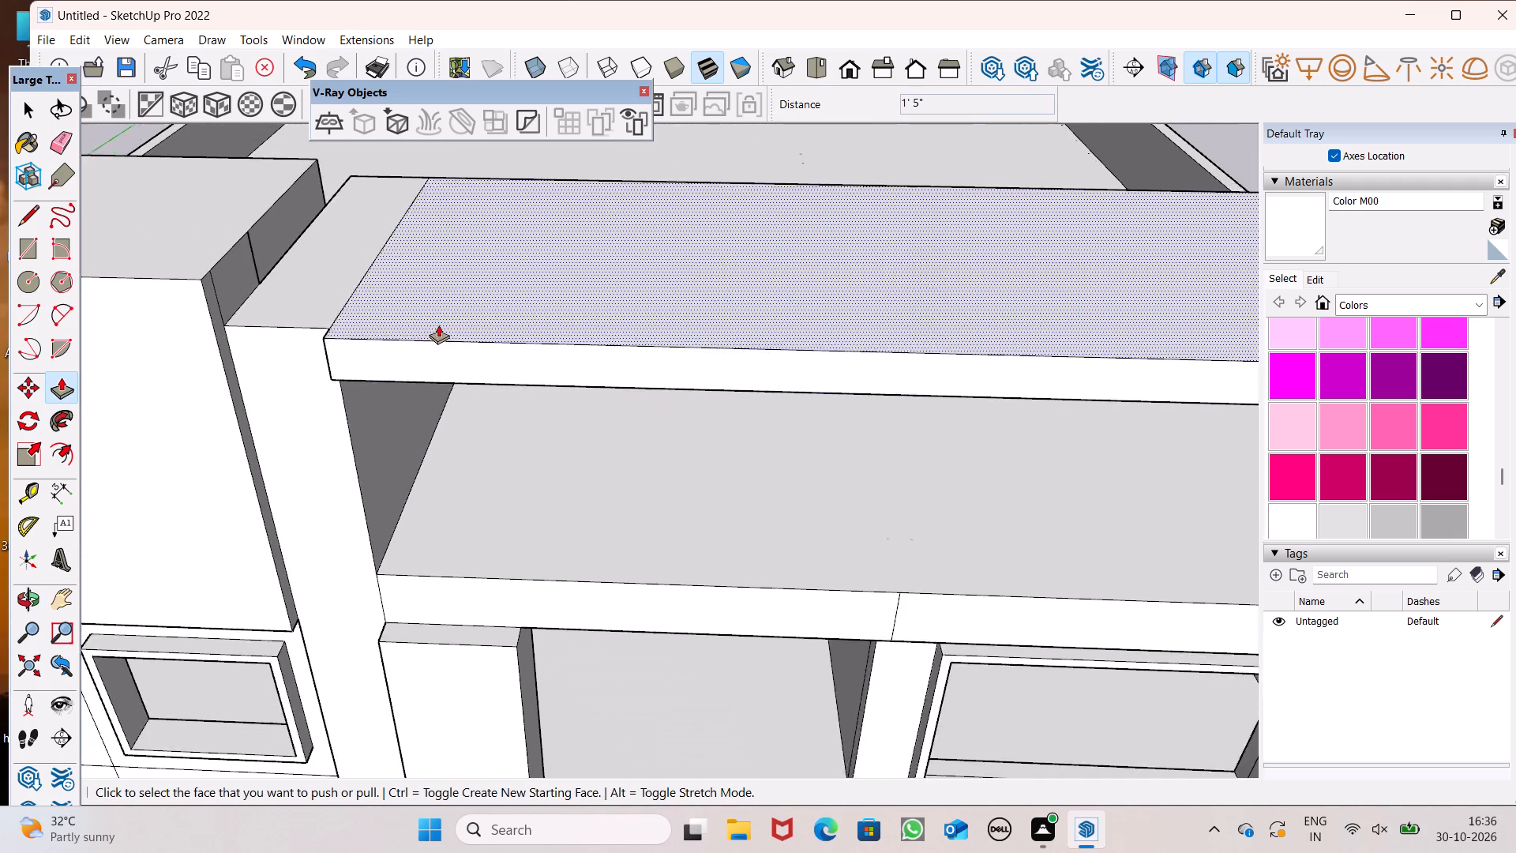
{"action": "scroll", "coordinate": [438, 325], "scroll_direction": "down", "scroll_amount": 2}
{"action": "scroll", "coordinate": [452, 557], "scroll_direction": "up", "scroll_amount": 1}
{"action": "scroll", "coordinate": [462, 571], "scroll_direction": "down", "scroll_amount": 1}
{"action": "scroll", "coordinate": [463, 573], "scroll_direction": "up", "scroll_amount": 1}
{"action": "left_click_drag", "start_coordinate": [450, 592], "coordinate": [448, 509]}
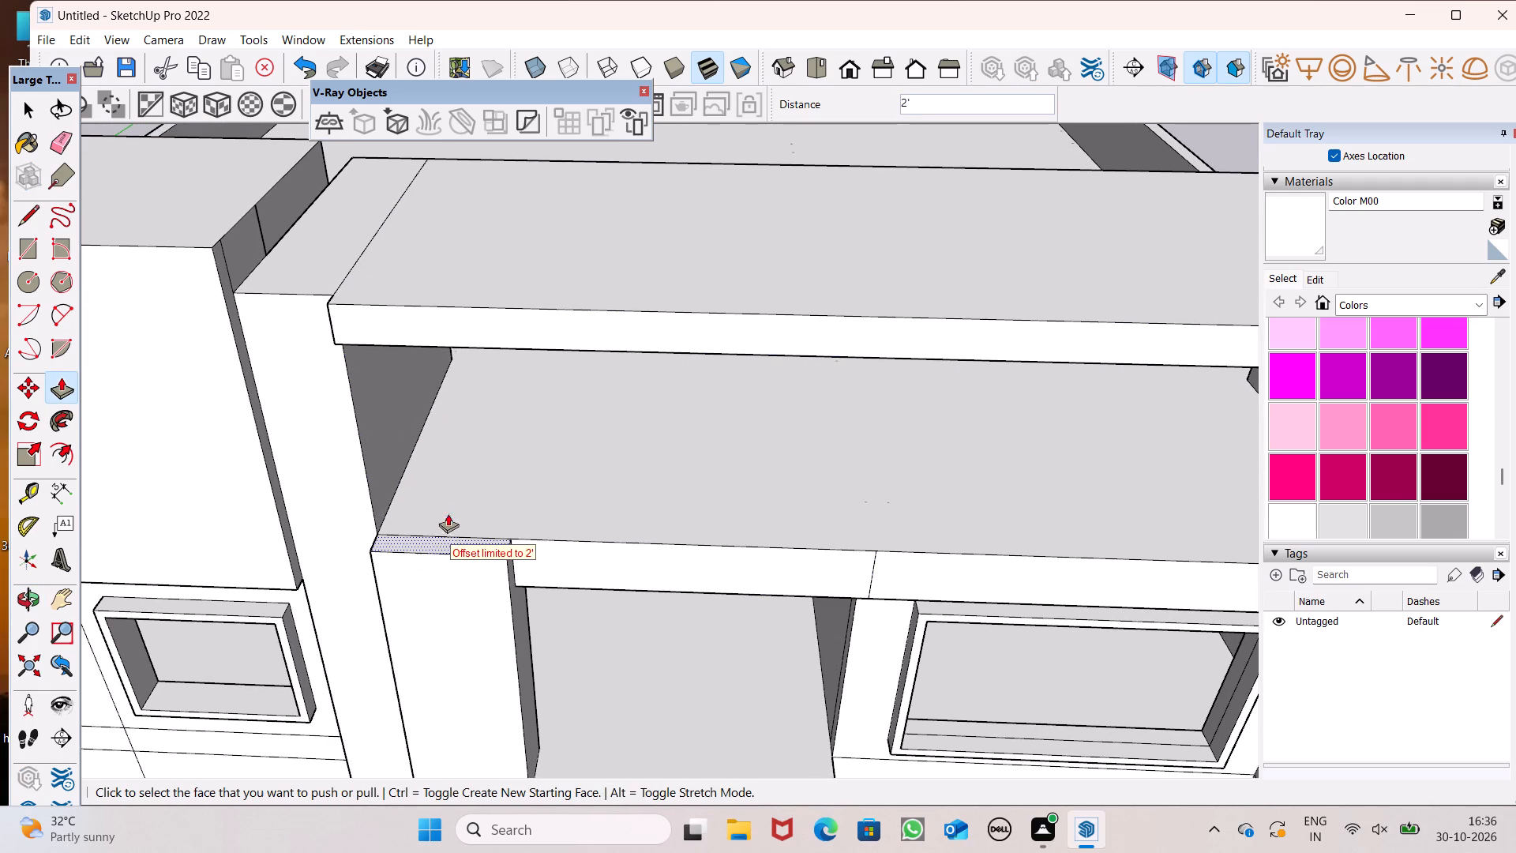
{"action": "left_click_drag", "start_coordinate": [418, 544], "coordinate": [423, 424]}
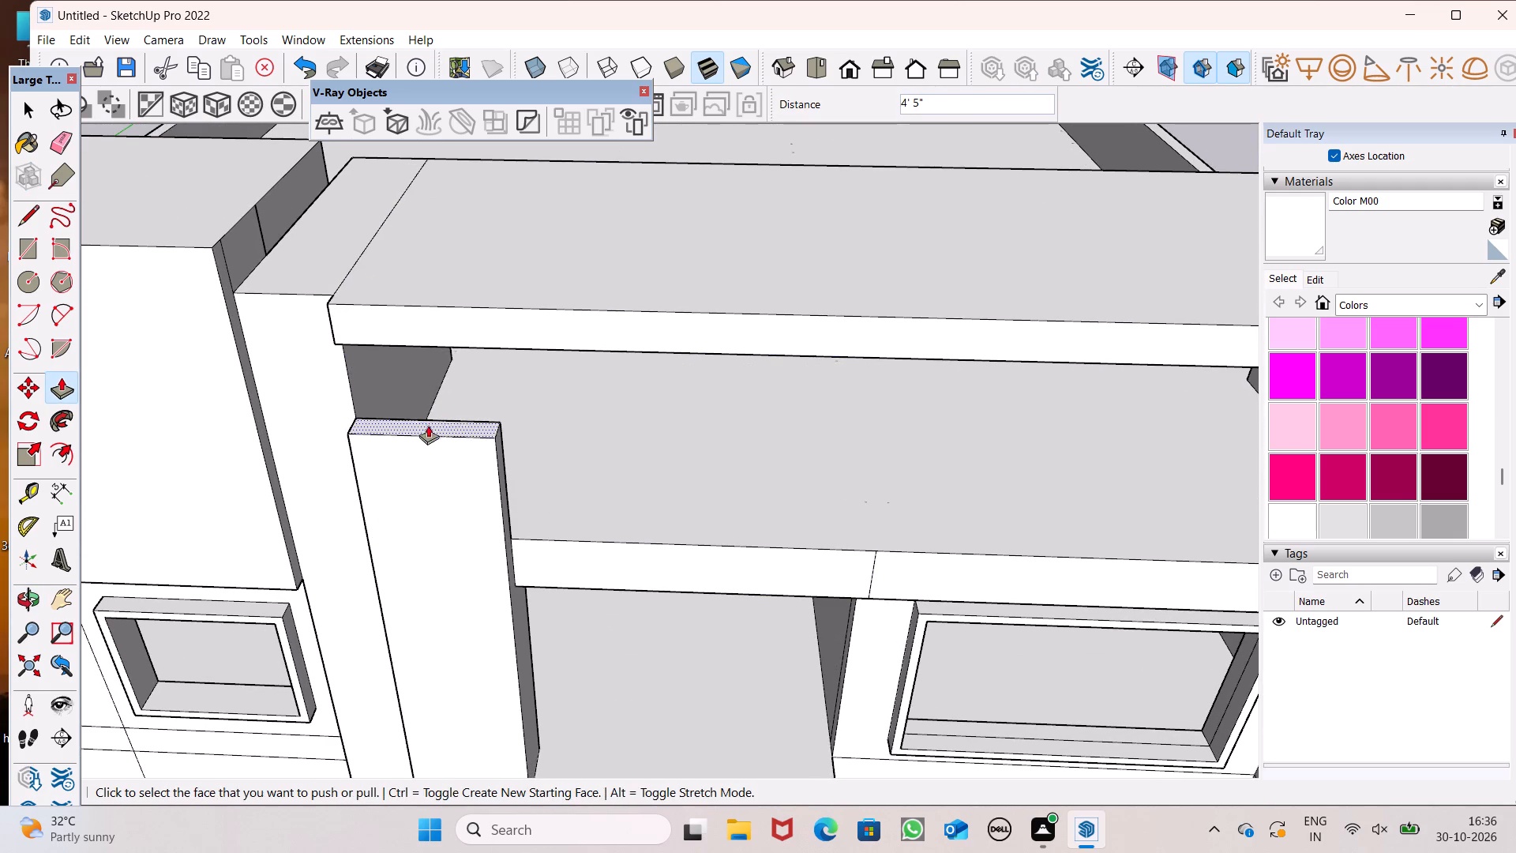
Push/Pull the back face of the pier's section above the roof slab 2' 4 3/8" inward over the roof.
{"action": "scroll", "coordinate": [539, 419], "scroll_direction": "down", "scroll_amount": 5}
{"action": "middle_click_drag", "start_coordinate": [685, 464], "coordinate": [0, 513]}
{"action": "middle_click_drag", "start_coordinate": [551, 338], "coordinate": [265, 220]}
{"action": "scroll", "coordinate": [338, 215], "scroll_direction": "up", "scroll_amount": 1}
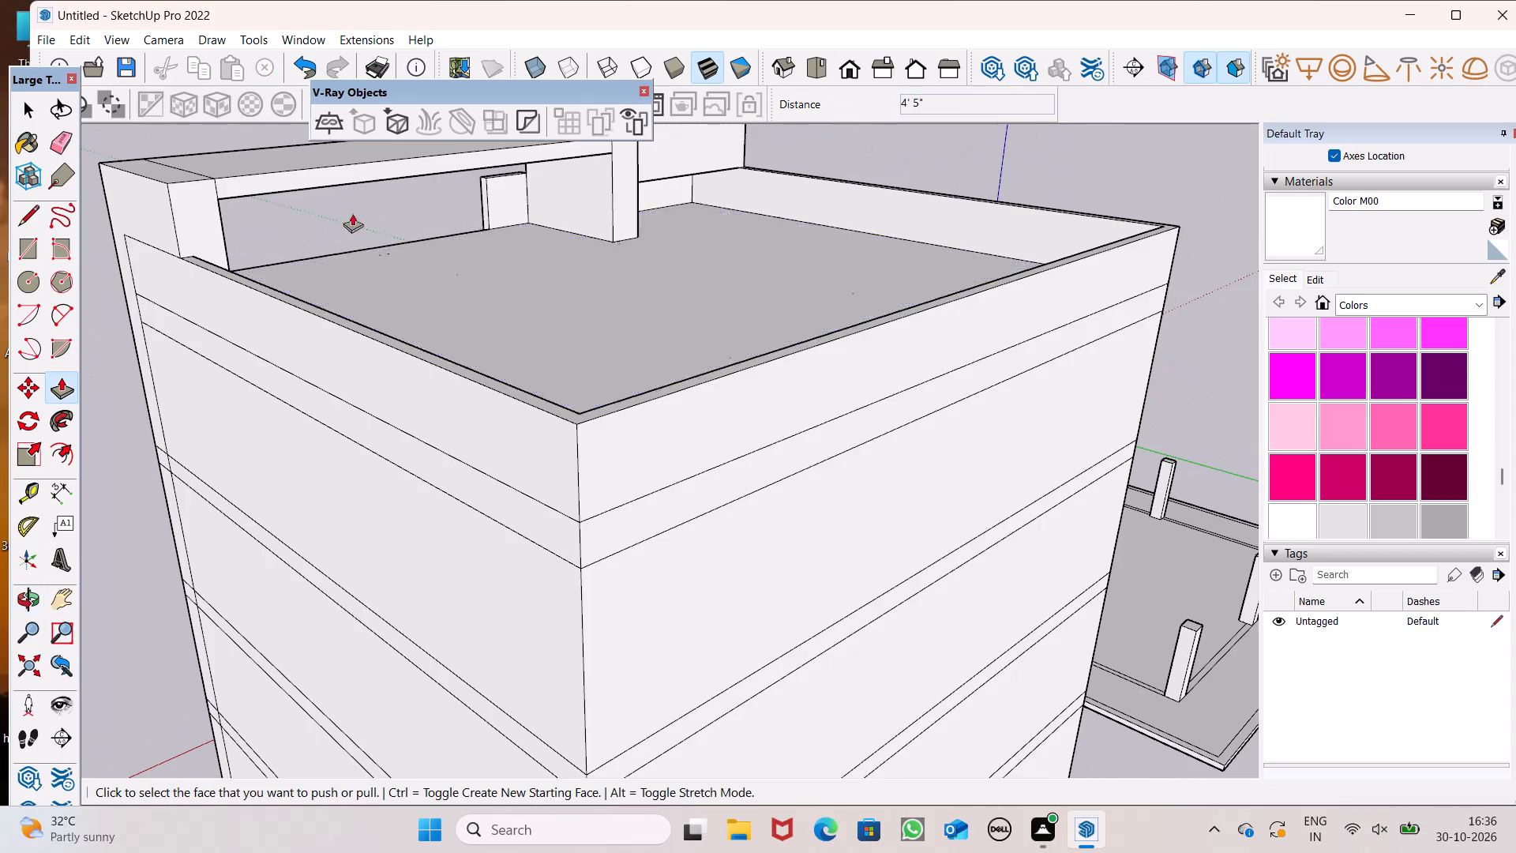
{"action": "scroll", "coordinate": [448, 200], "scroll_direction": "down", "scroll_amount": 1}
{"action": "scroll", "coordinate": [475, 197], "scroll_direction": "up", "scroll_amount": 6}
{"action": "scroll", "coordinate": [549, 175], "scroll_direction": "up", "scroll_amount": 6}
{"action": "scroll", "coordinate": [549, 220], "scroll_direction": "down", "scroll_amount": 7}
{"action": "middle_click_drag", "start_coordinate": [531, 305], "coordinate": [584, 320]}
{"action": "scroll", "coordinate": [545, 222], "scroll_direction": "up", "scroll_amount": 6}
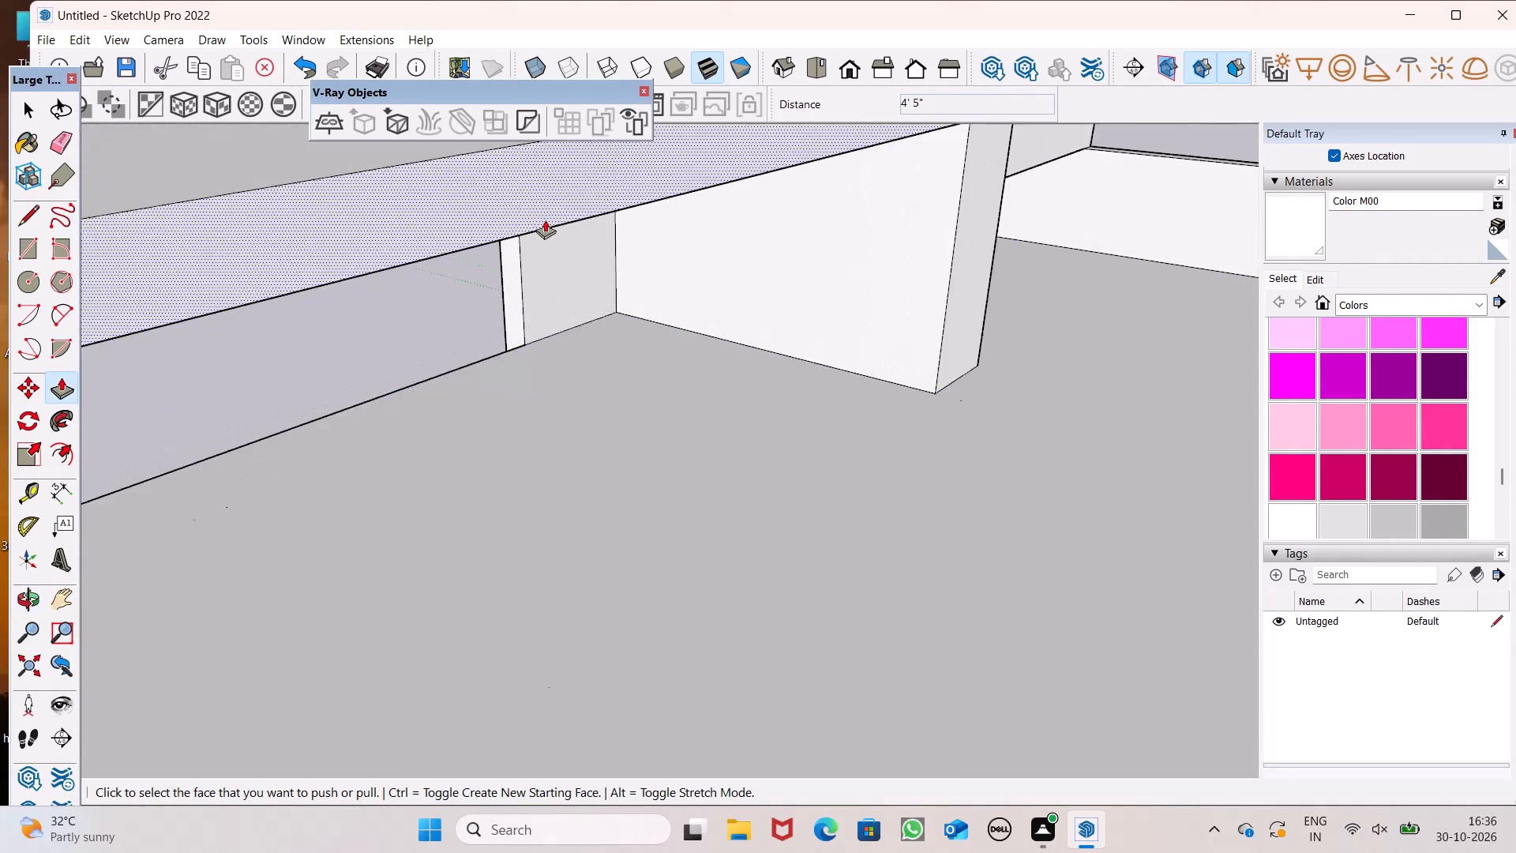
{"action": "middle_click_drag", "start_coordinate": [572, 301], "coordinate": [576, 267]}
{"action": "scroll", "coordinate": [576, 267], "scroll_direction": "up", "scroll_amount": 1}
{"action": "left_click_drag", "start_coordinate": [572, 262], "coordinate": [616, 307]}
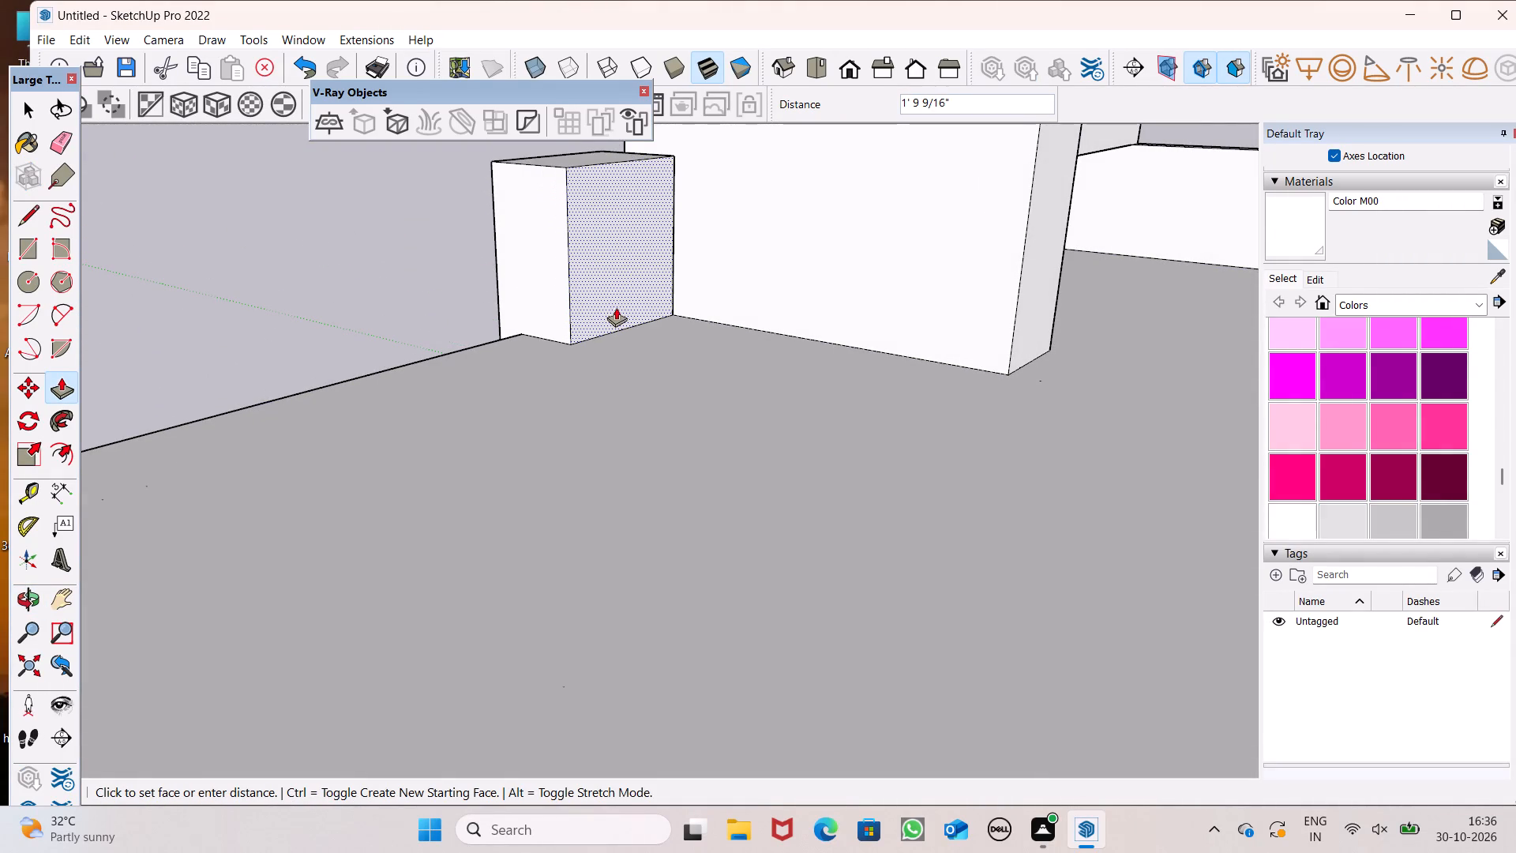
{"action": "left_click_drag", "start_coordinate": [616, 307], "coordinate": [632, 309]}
Examine the thickened pier top and its joints with the roof slab and column wall from the front and side.
{"action": "scroll", "coordinate": [621, 338], "scroll_direction": "down", "scroll_amount": 6}
{"action": "middle_click_drag", "start_coordinate": [659, 373], "coordinate": [1184, 313]}
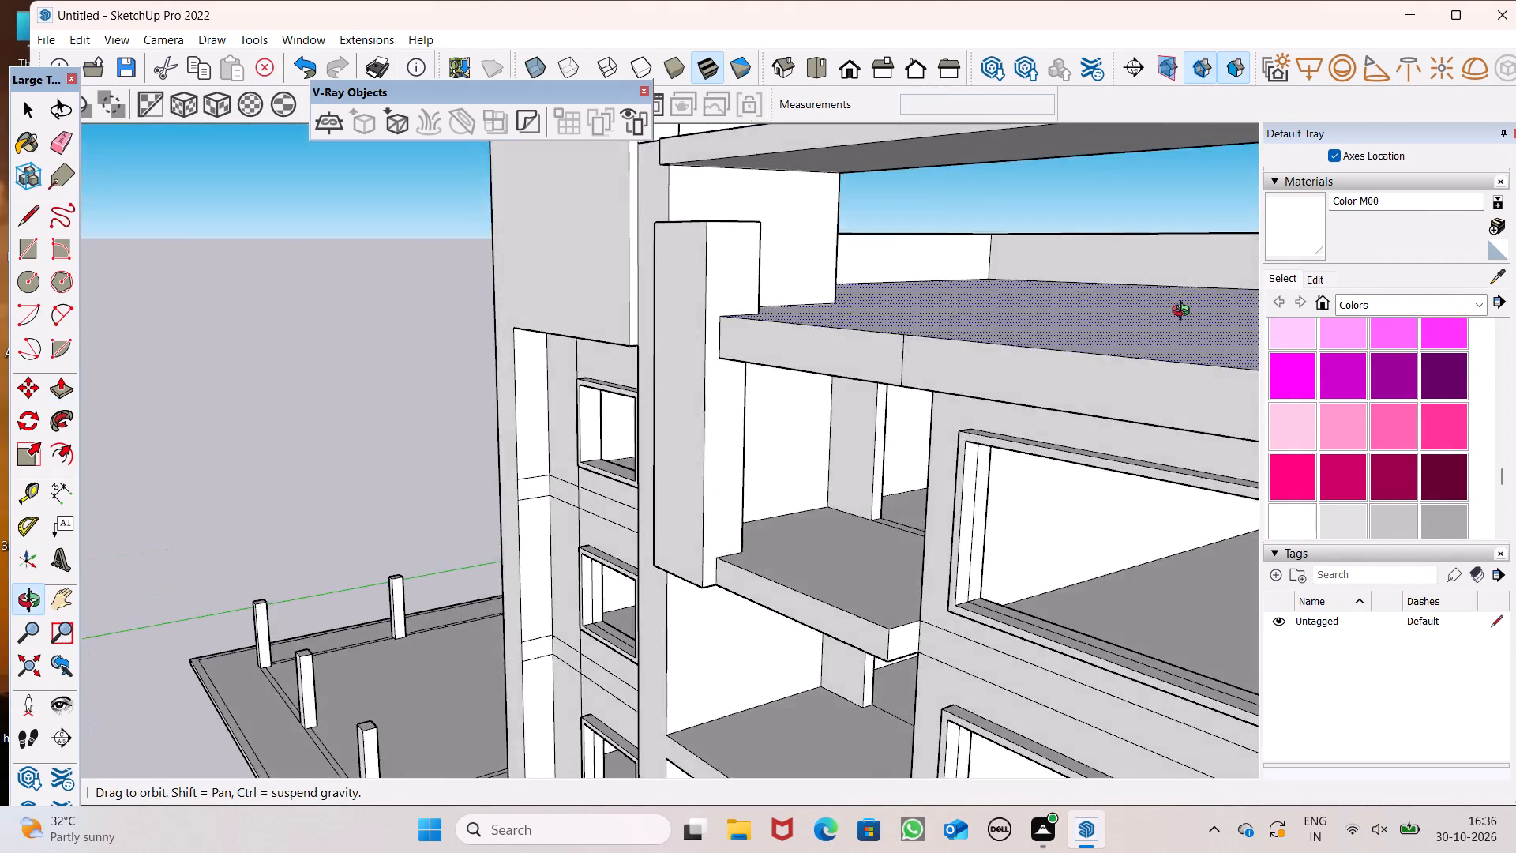
{"action": "middle_click_drag", "start_coordinate": [1184, 313], "coordinate": [1339, 336]}
{"action": "middle_click_drag", "start_coordinate": [1137, 376], "coordinate": [985, 398]}
{"action": "scroll", "coordinate": [1136, 379], "scroll_direction": "up", "scroll_amount": 1}
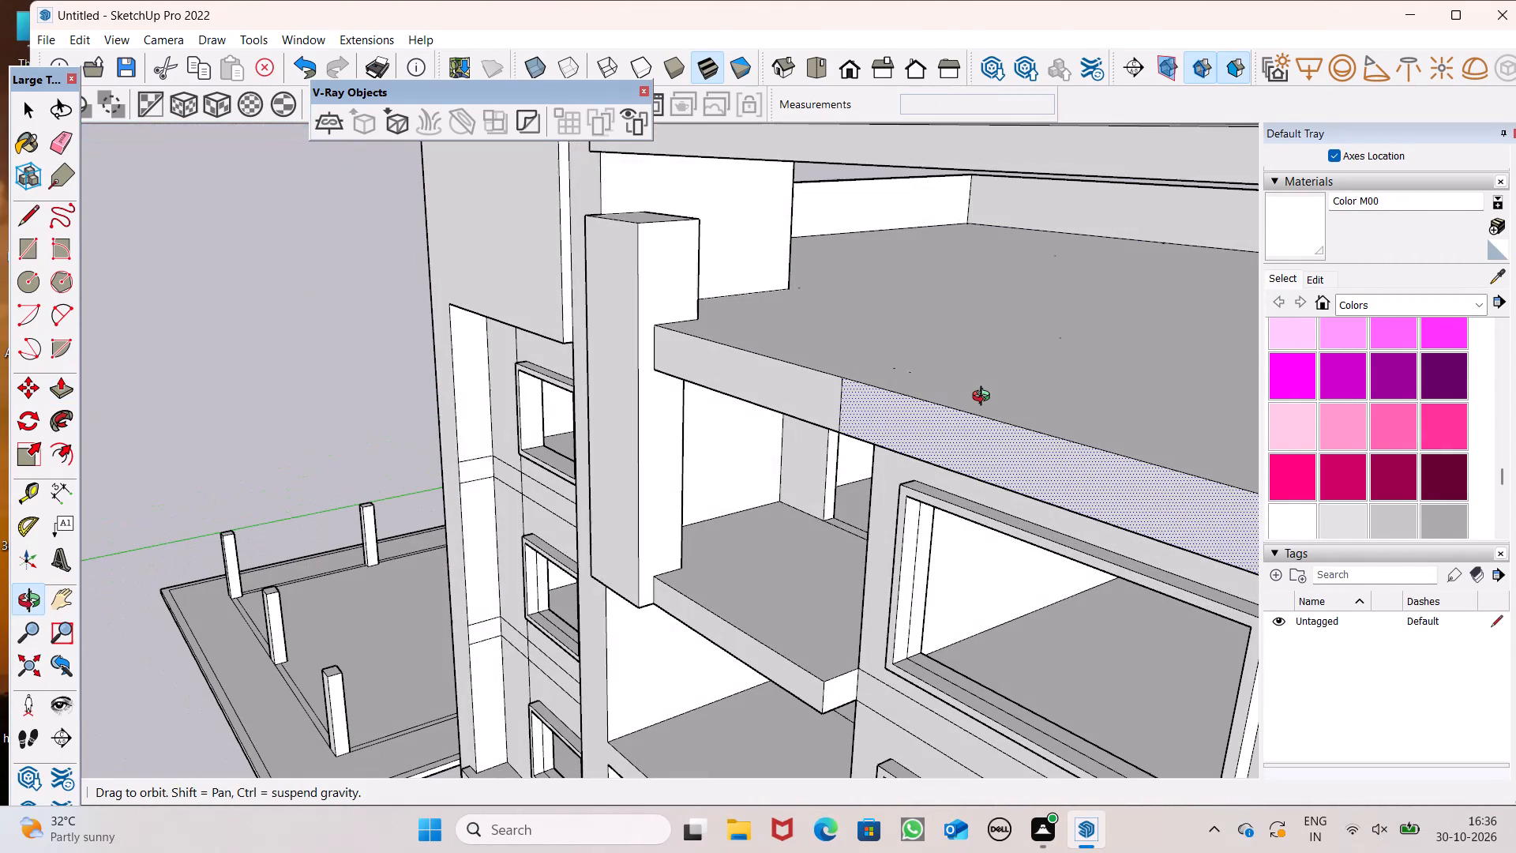
{"action": "middle_click_drag", "start_coordinate": [985, 398], "coordinate": [788, 359]}
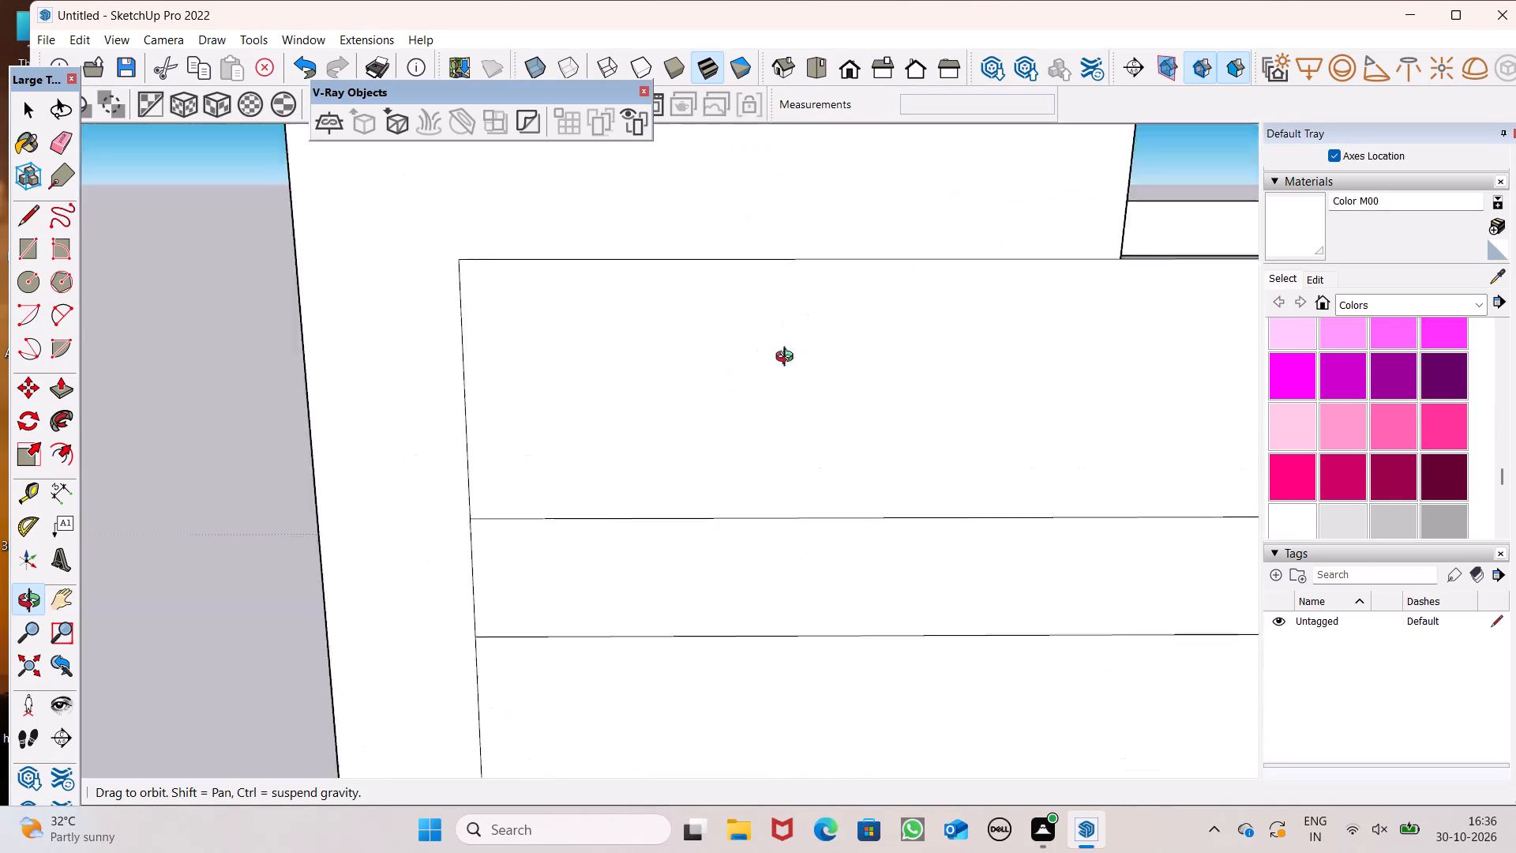
{"action": "middle_click_drag", "start_coordinate": [788, 359], "coordinate": [869, 362]}
{"action": "scroll", "coordinate": [676, 277], "scroll_direction": "up", "scroll_amount": 6}
{"action": "middle_click_drag", "start_coordinate": [661, 267], "coordinate": [691, 318]}
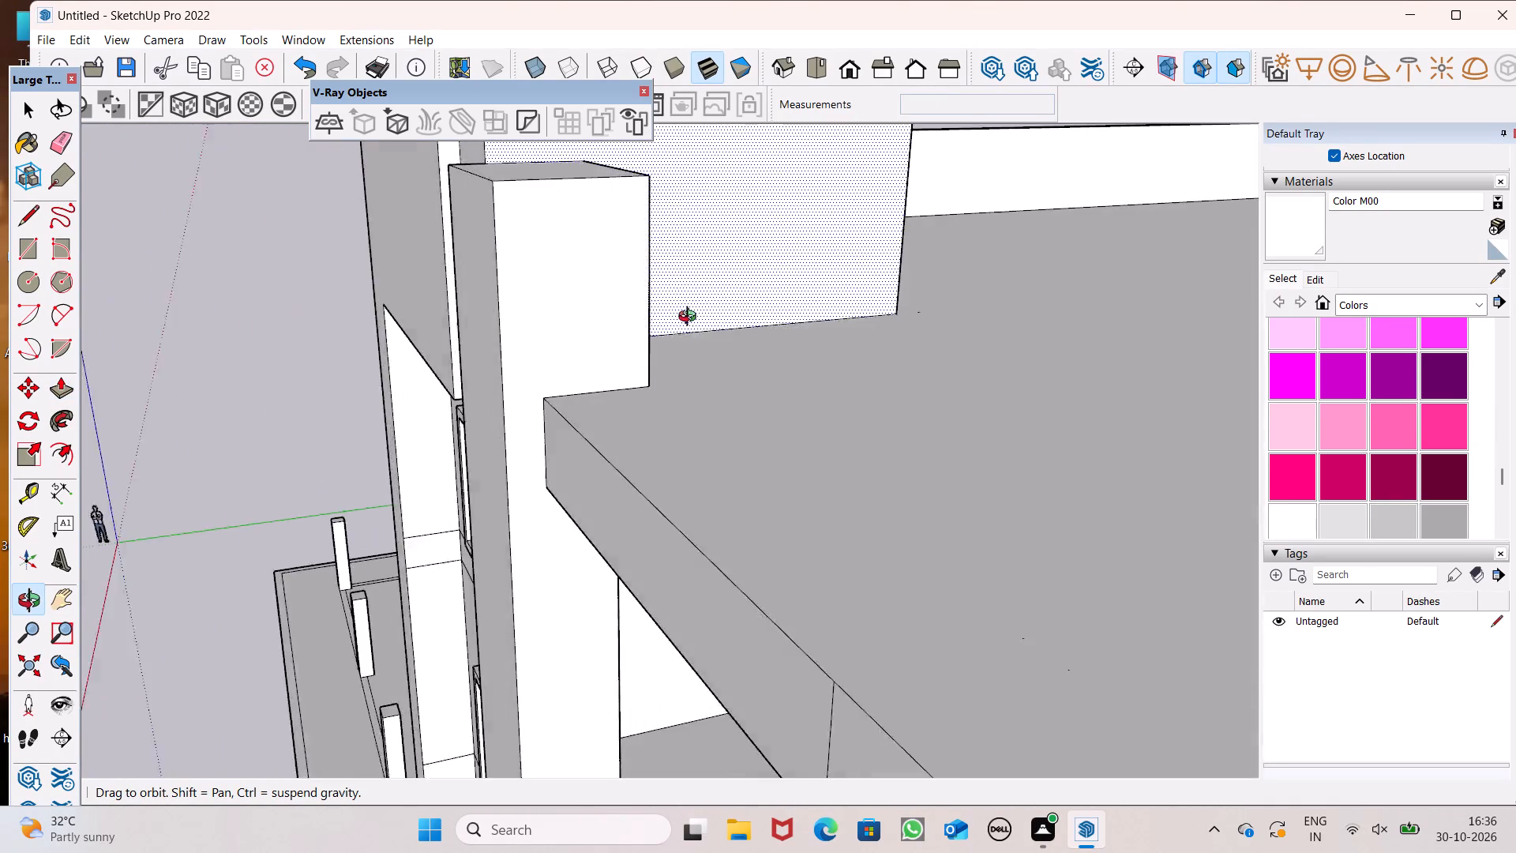
{"action": "middle_click_drag", "start_coordinate": [691, 318], "coordinate": [769, 321]}
{"action": "scroll", "coordinate": [862, 184], "scroll_direction": "down", "scroll_amount": 7}
{"action": "scroll", "coordinate": [794, 246], "scroll_direction": "down", "scroll_amount": 1}
{"action": "scroll", "coordinate": [787, 276], "scroll_direction": "up", "scroll_amount": 1}
{"action": "middle_click_drag", "start_coordinate": [787, 277], "coordinate": [835, 397]}
{"action": "scroll", "coordinate": [846, 348], "scroll_direction": "up", "scroll_amount": 3}
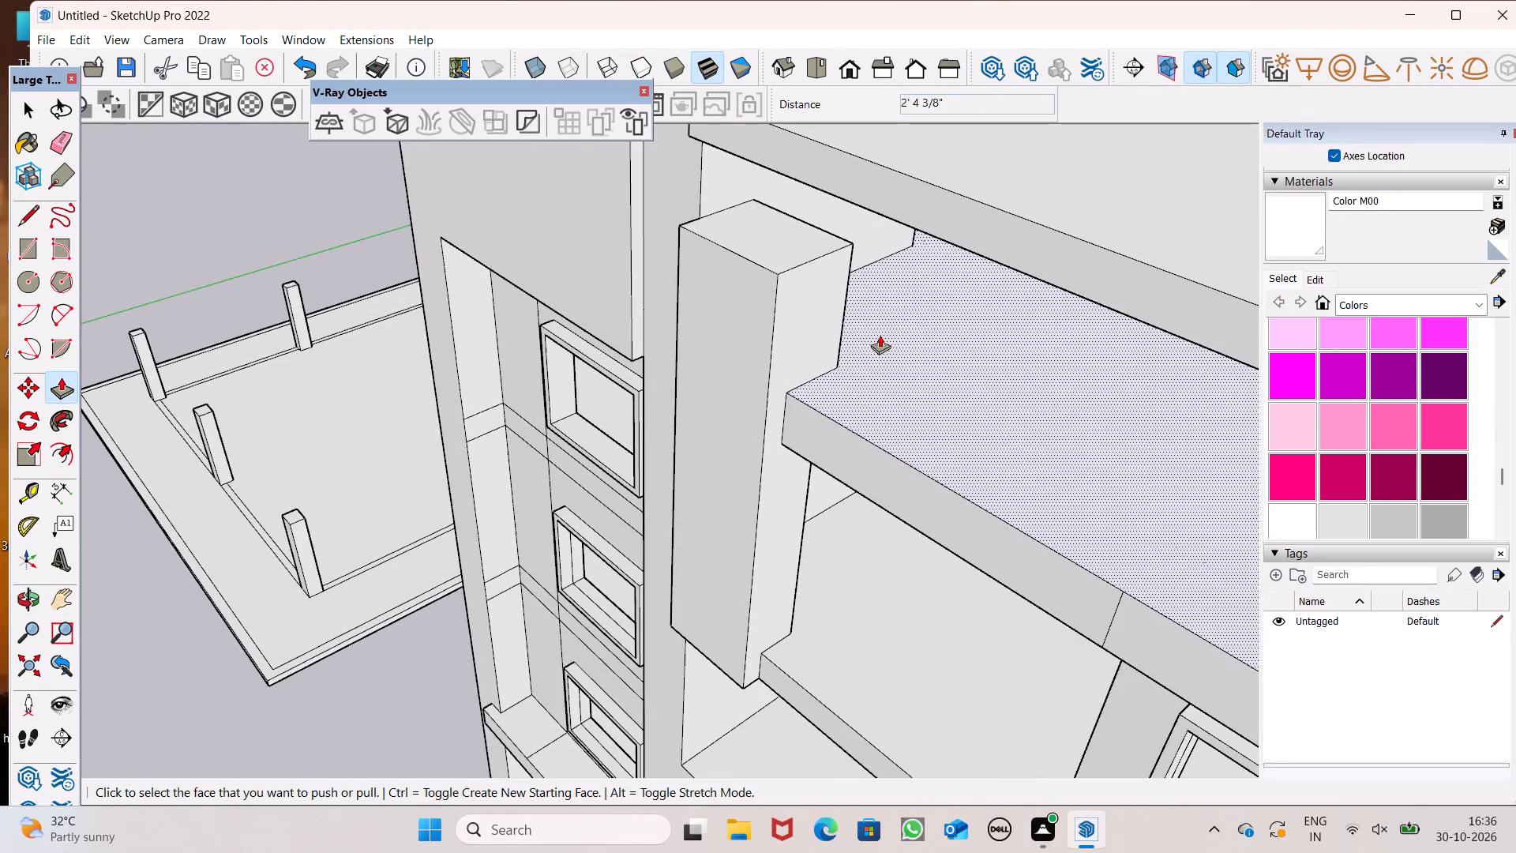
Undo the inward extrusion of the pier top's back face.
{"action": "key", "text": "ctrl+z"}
Push/Pull the back face of the pier's section above the roof slab 11 1/16" inward over the roof.
{"action": "middle_click_drag", "start_coordinate": [866, 364], "coordinate": [834, 327]}
{"action": "scroll", "coordinate": [789, 423], "scroll_direction": "up", "scroll_amount": 7}
{"action": "middle_click_drag", "start_coordinate": [761, 339], "coordinate": [644, 309]}
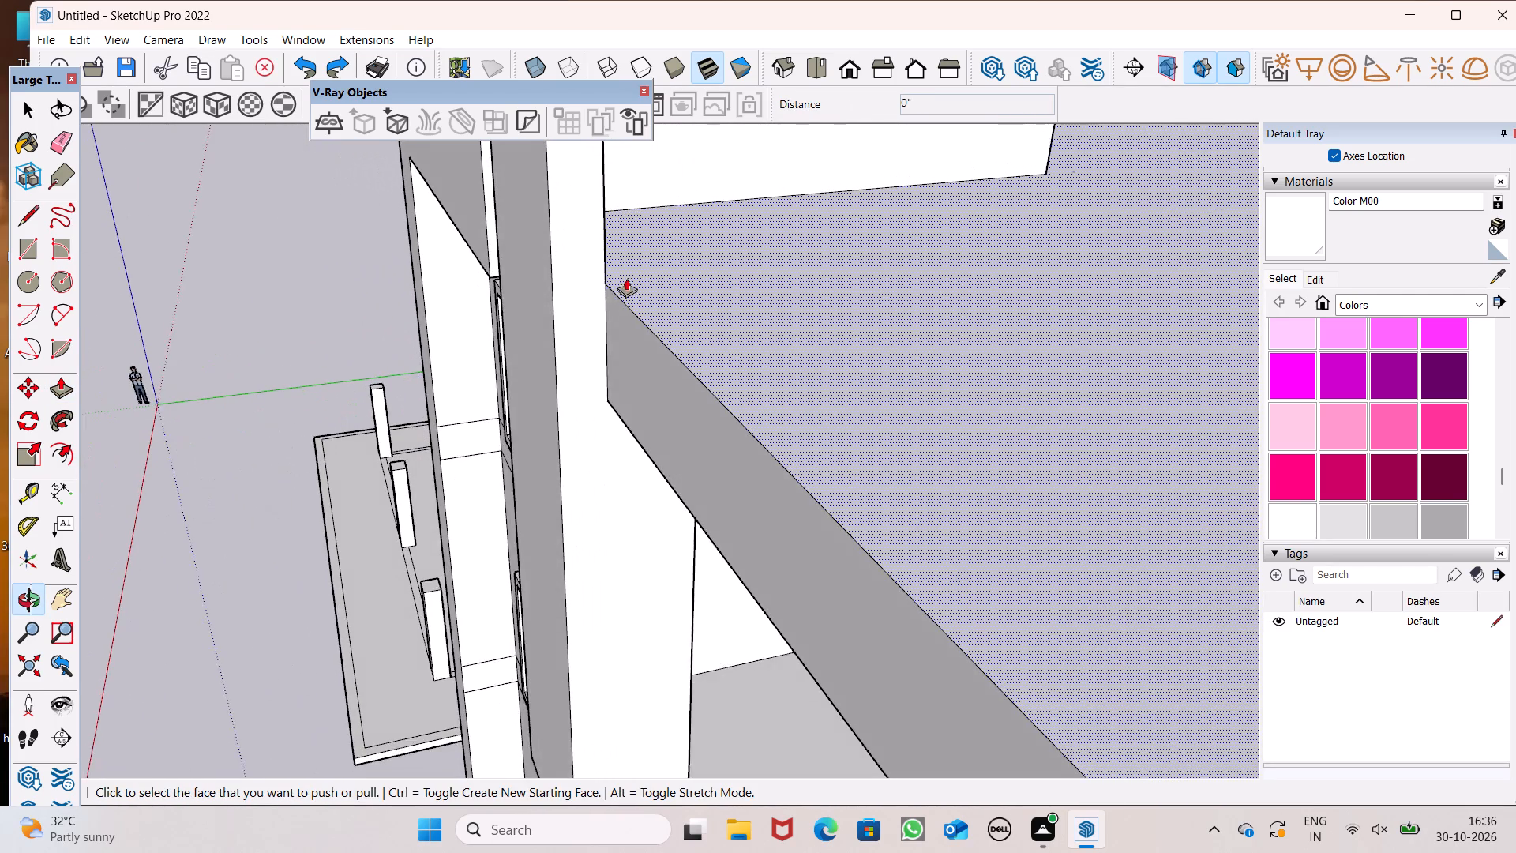
{"action": "scroll", "coordinate": [624, 271], "scroll_direction": "up", "scroll_amount": 2}
{"action": "middle_click_drag", "start_coordinate": [611, 196], "coordinate": [534, 246]}
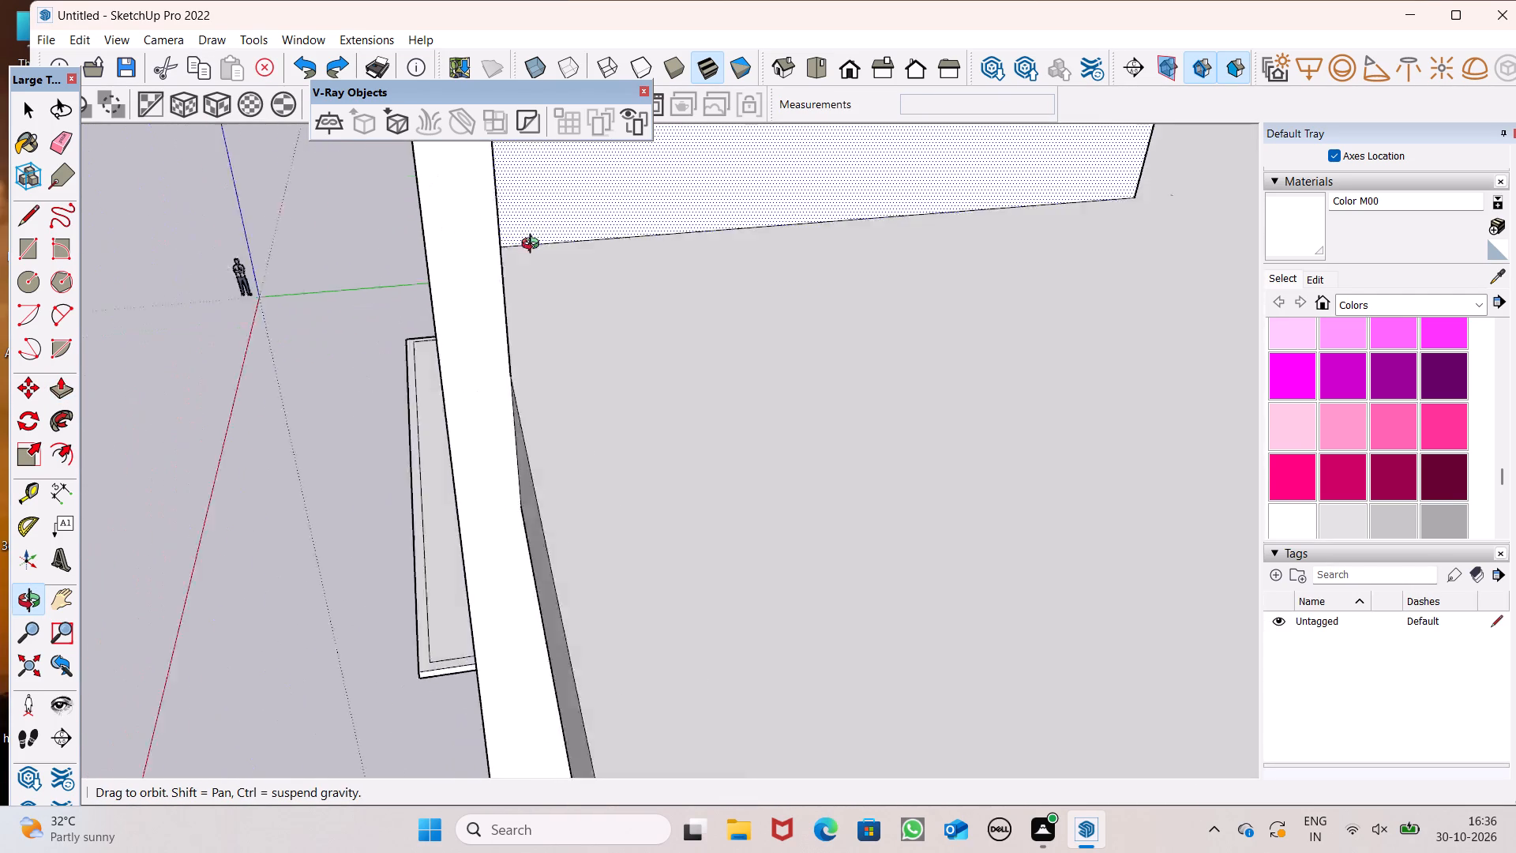
{"action": "middle_click_drag", "start_coordinate": [534, 246], "coordinate": [513, 249]}
{"action": "left_click_drag", "start_coordinate": [426, 261], "coordinate": [377, 650]}
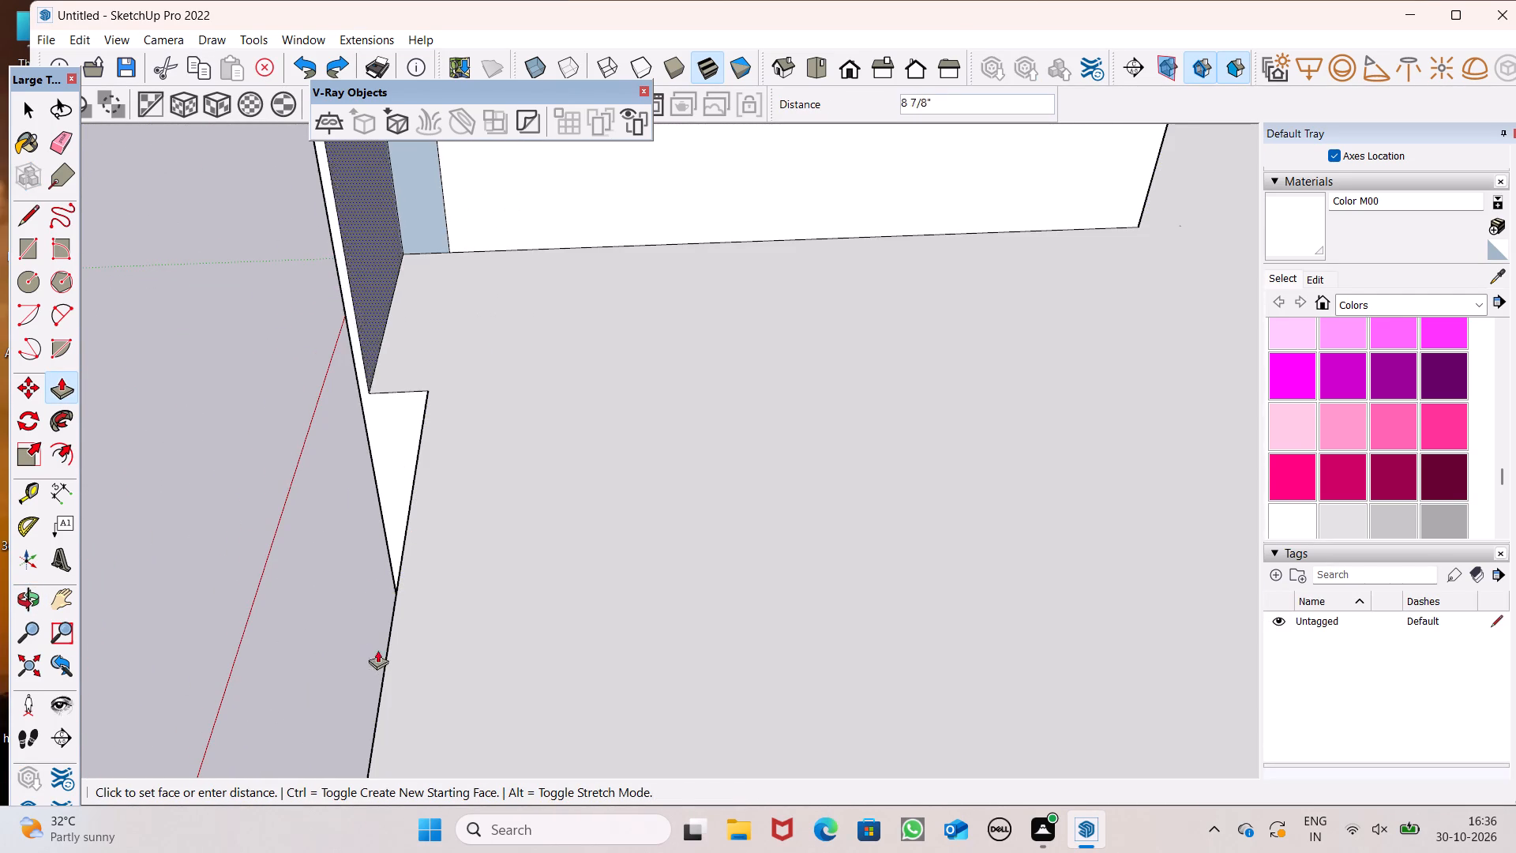
{"action": "left_click_drag", "start_coordinate": [377, 650], "coordinate": [435, 588]}
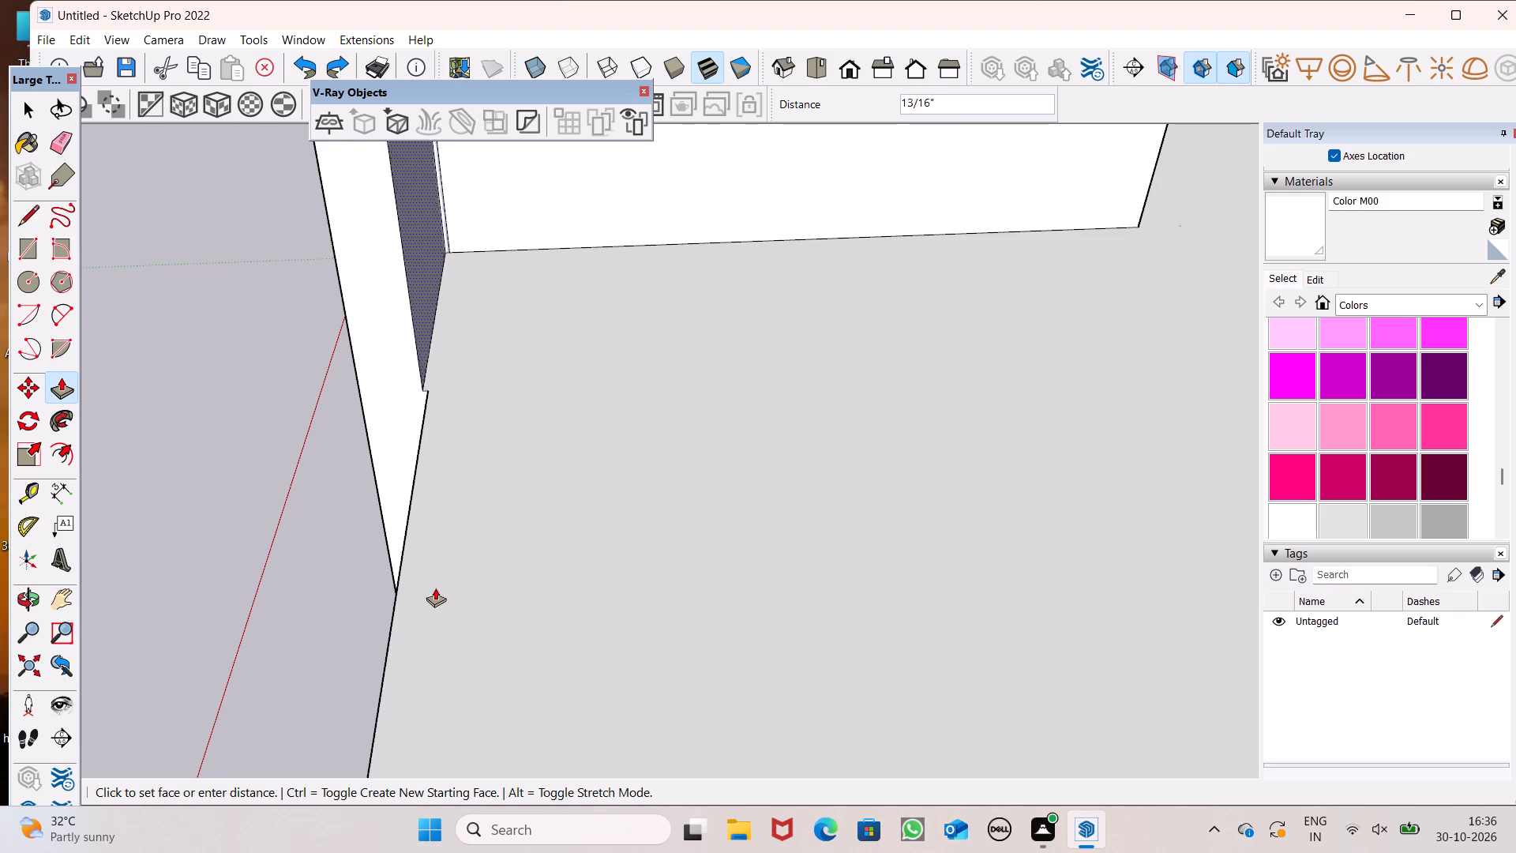
{"action": "left_click_drag", "start_coordinate": [435, 588], "coordinate": [509, 535]}
Examine the pier's deepened top against the whole facade from the front and from the side.
{"action": "scroll", "coordinate": [501, 483], "scroll_direction": "down", "scroll_amount": 5}
{"action": "middle_click_drag", "start_coordinate": [501, 485], "coordinate": [527, 482]}
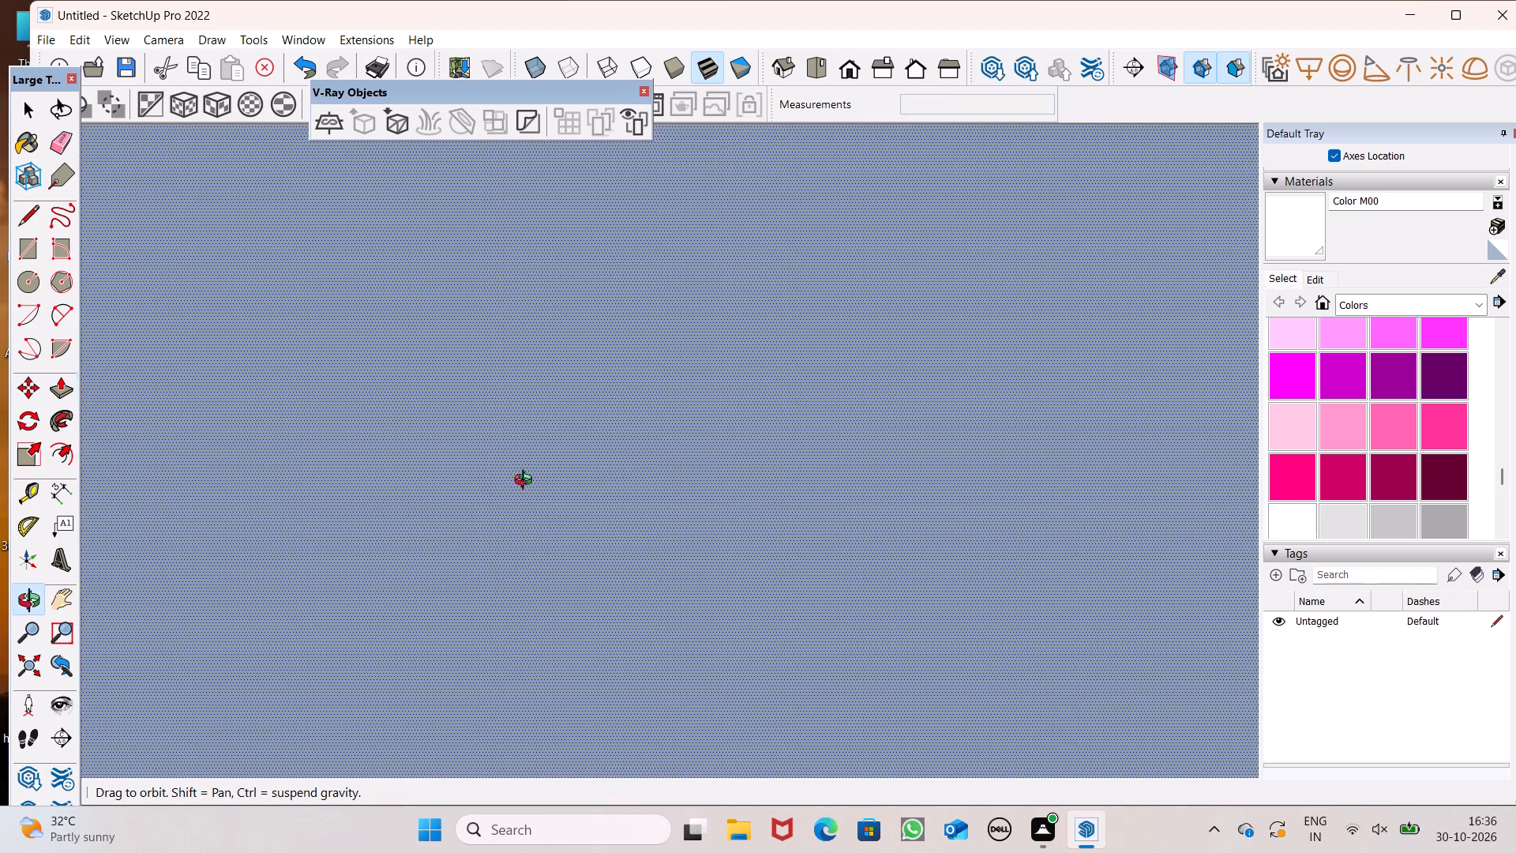
{"action": "middle_click_drag", "start_coordinate": [527, 482], "coordinate": [892, 369]}
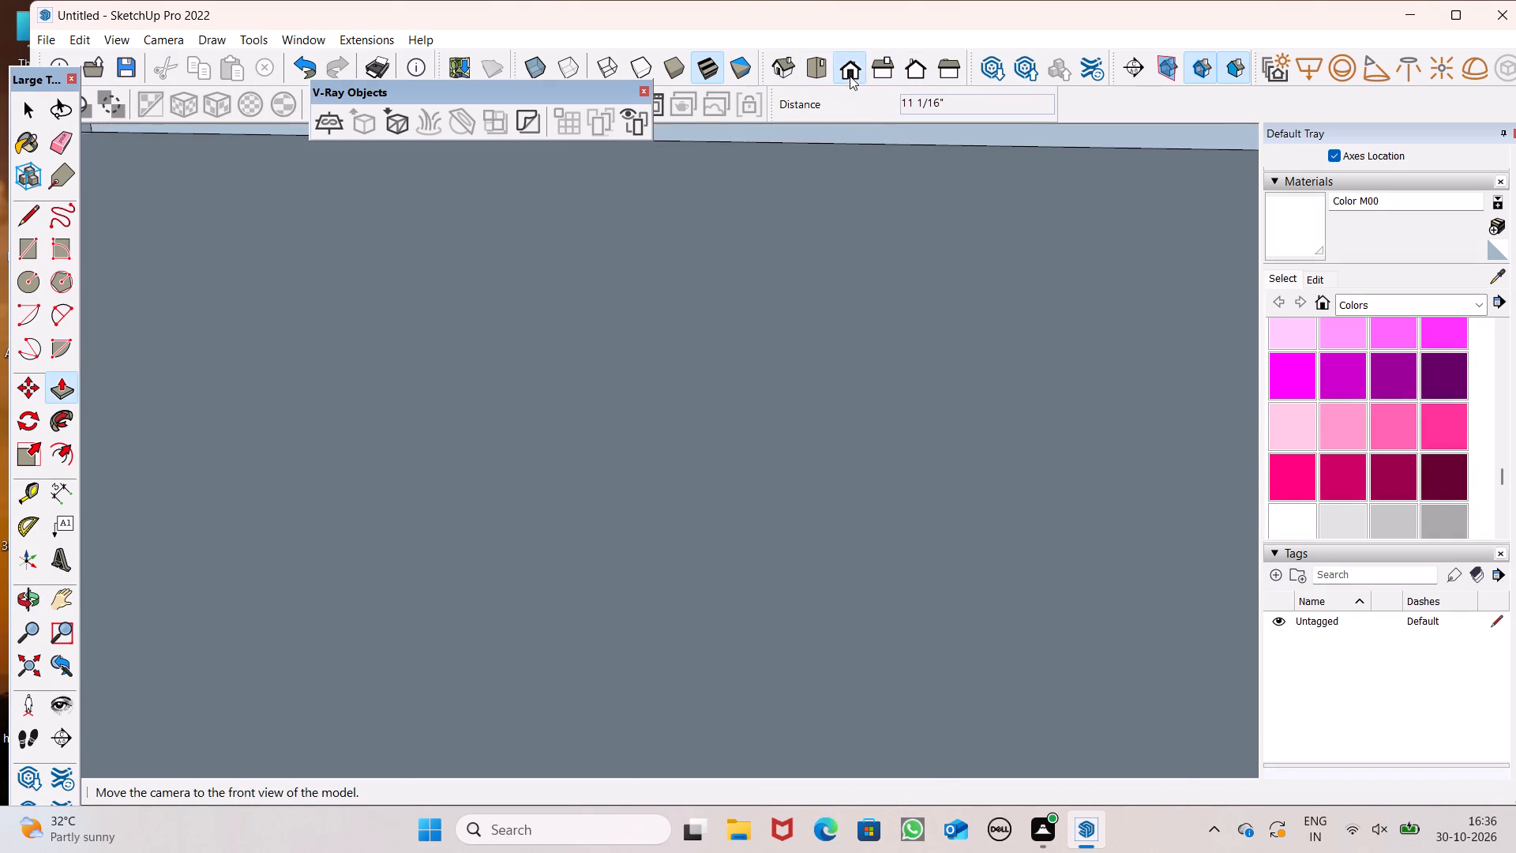
{"action": "left_click", "coordinate": [850, 76]}
{"action": "scroll", "coordinate": [832, 351], "scroll_direction": "down", "scroll_amount": 5}
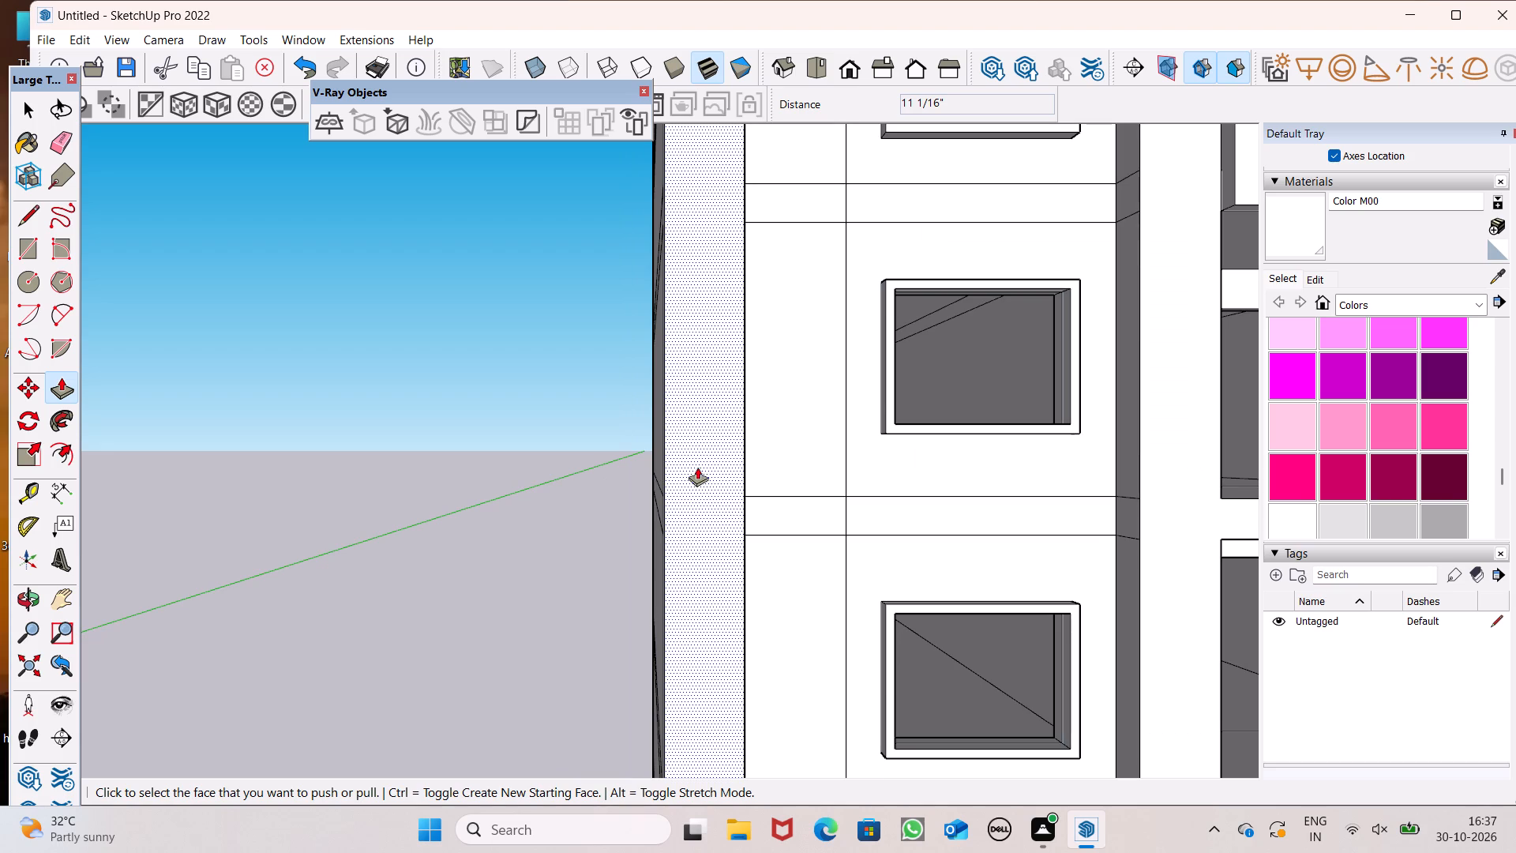
{"action": "scroll", "coordinate": [462, 456], "scroll_direction": "down", "scroll_amount": 3}
{"action": "scroll", "coordinate": [534, 525], "scroll_direction": "down", "scroll_amount": 4}
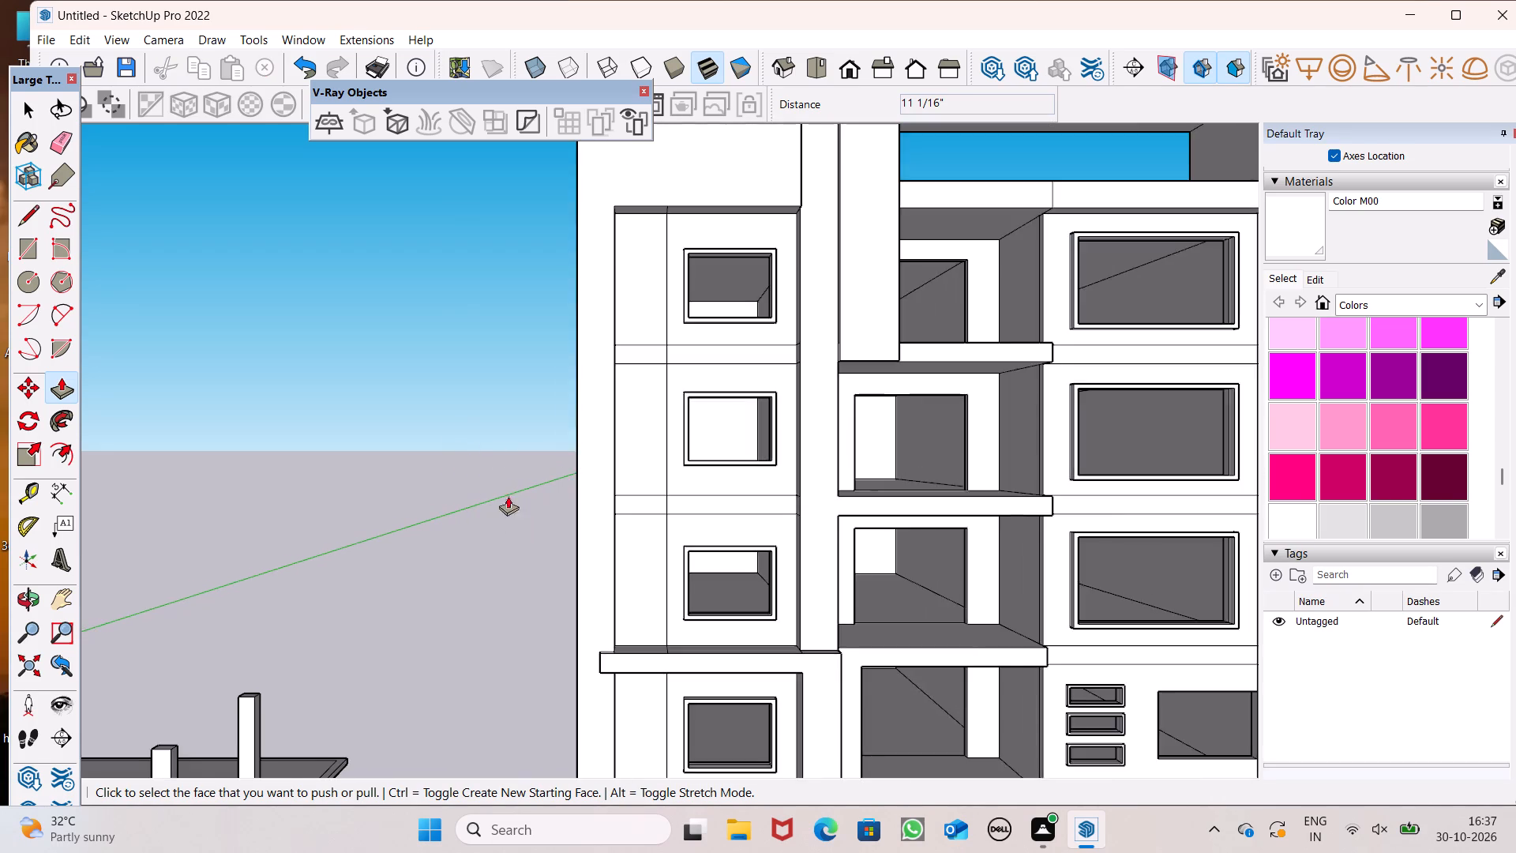
{"action": "scroll", "coordinate": [460, 427], "scroll_direction": "down", "scroll_amount": 4}
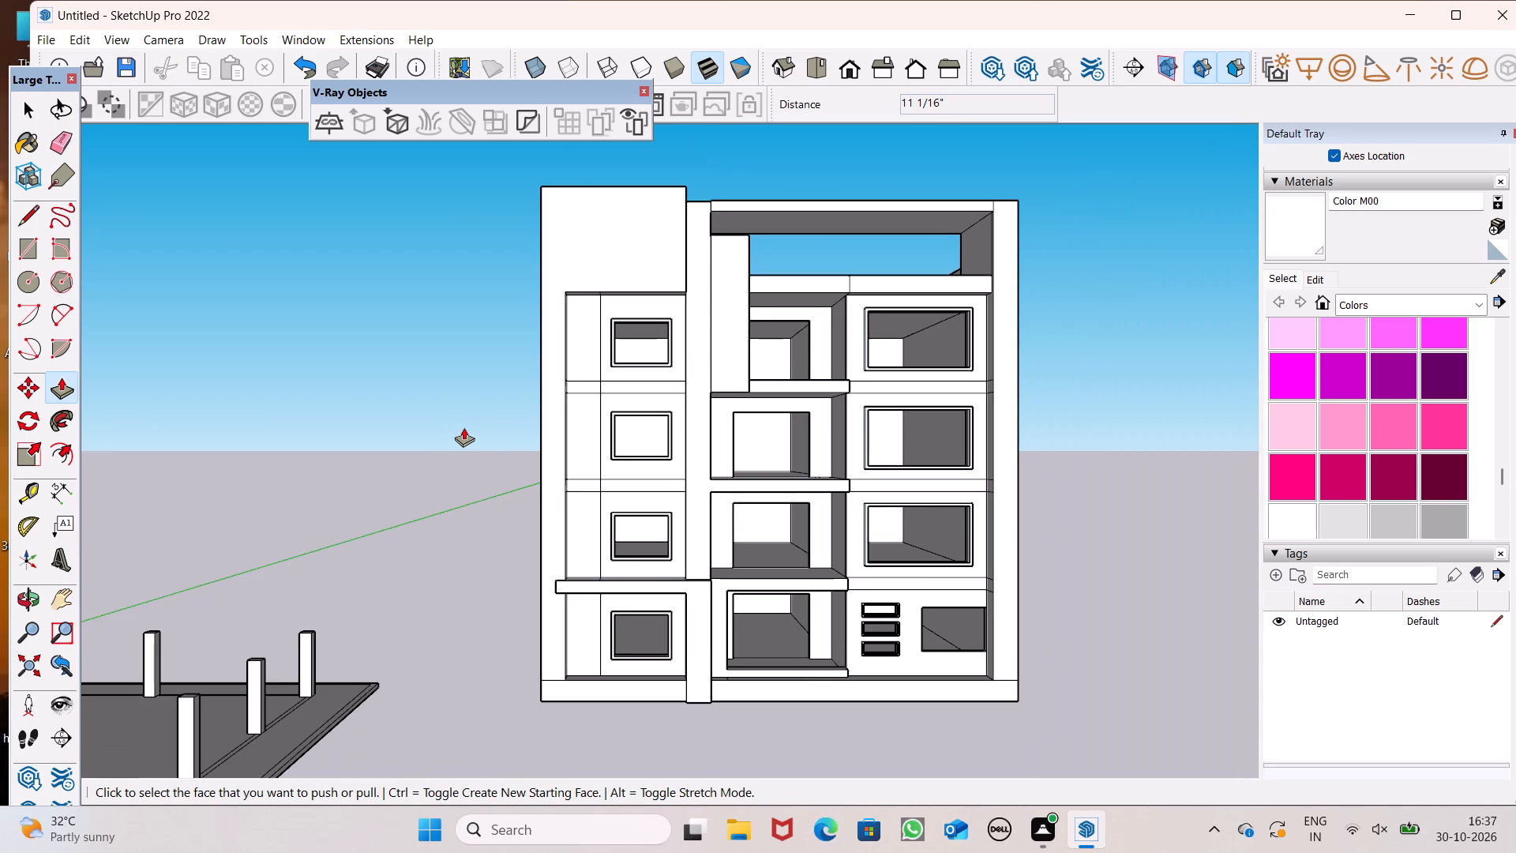
{"action": "scroll", "coordinate": [476, 445], "scroll_direction": "down", "scroll_amount": 1}
{"action": "middle_click_drag", "start_coordinate": [674, 442], "coordinate": [613, 599]}
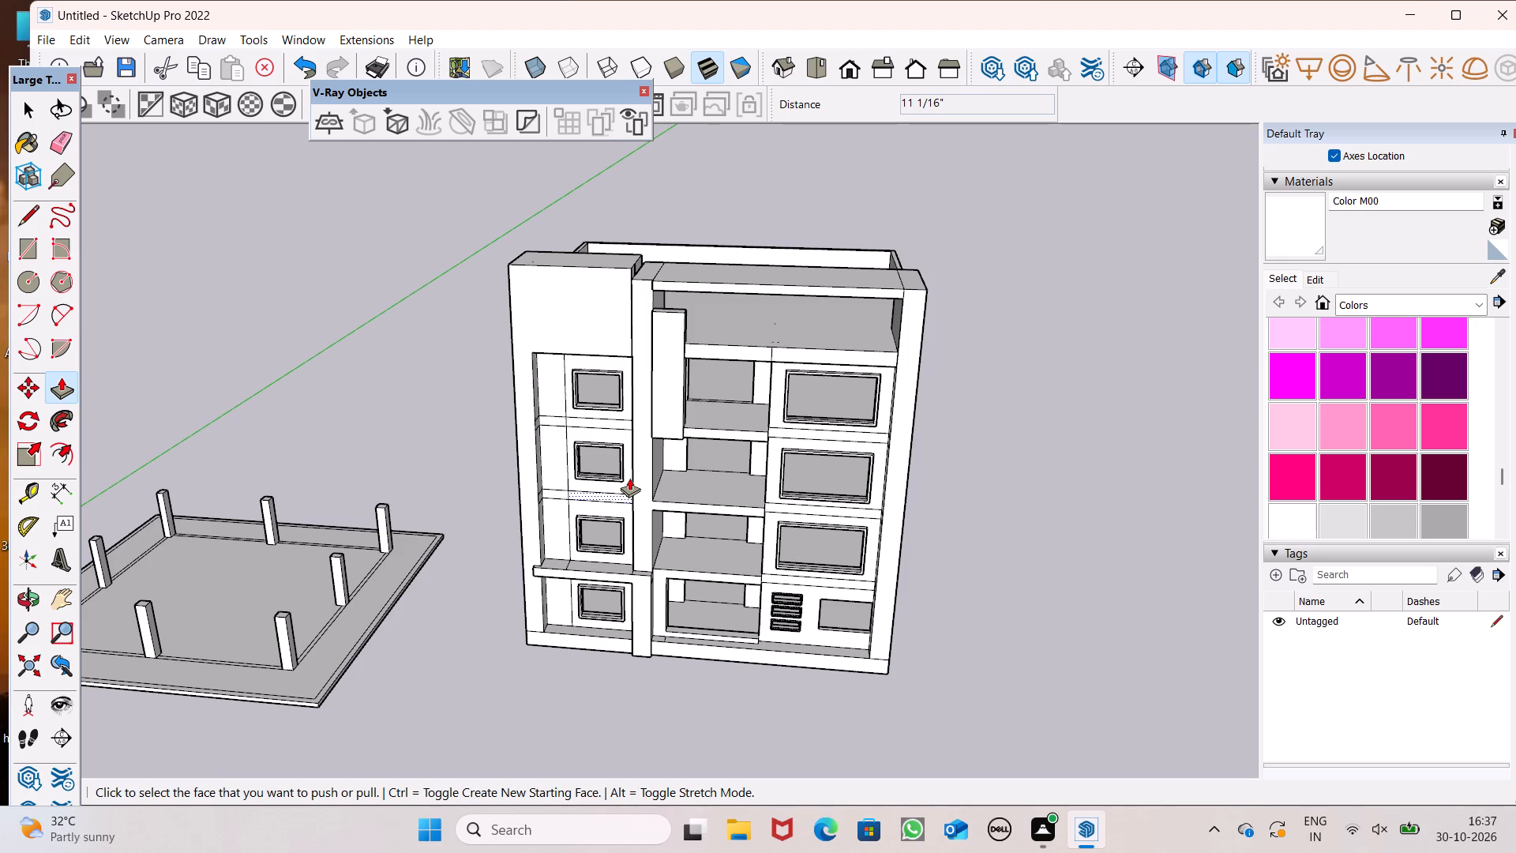
{"action": "scroll", "coordinate": [723, 351], "scroll_direction": "up", "scroll_amount": 3}
{"action": "scroll", "coordinate": [695, 328], "scroll_direction": "down", "scroll_amount": 3}
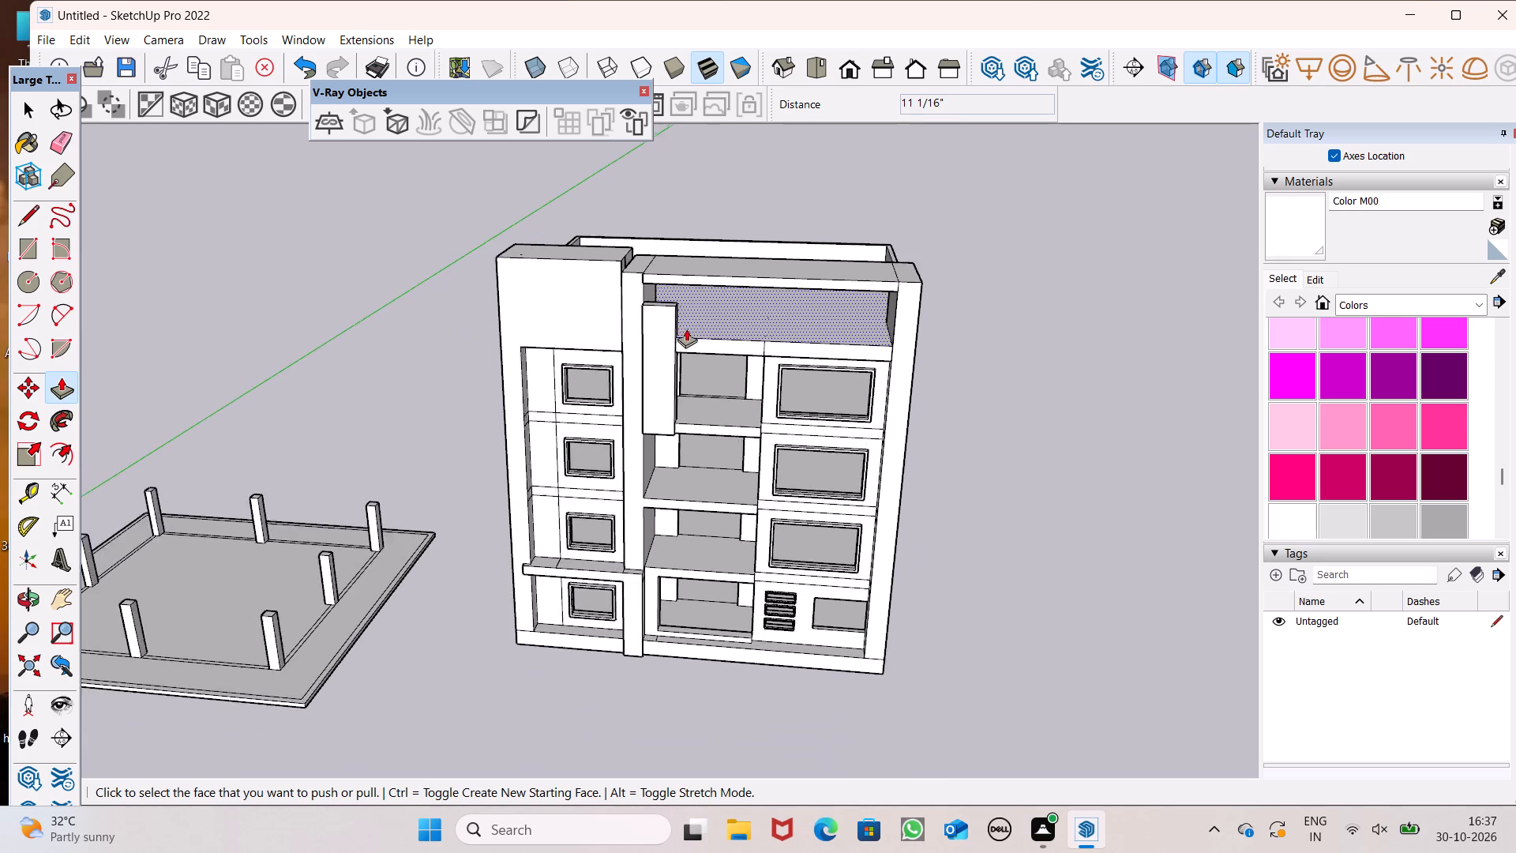
{"action": "scroll", "coordinate": [686, 329], "scroll_direction": "down", "scroll_amount": 2}
{"action": "middle_click_drag", "start_coordinate": [694, 340], "coordinate": [227, 331]}
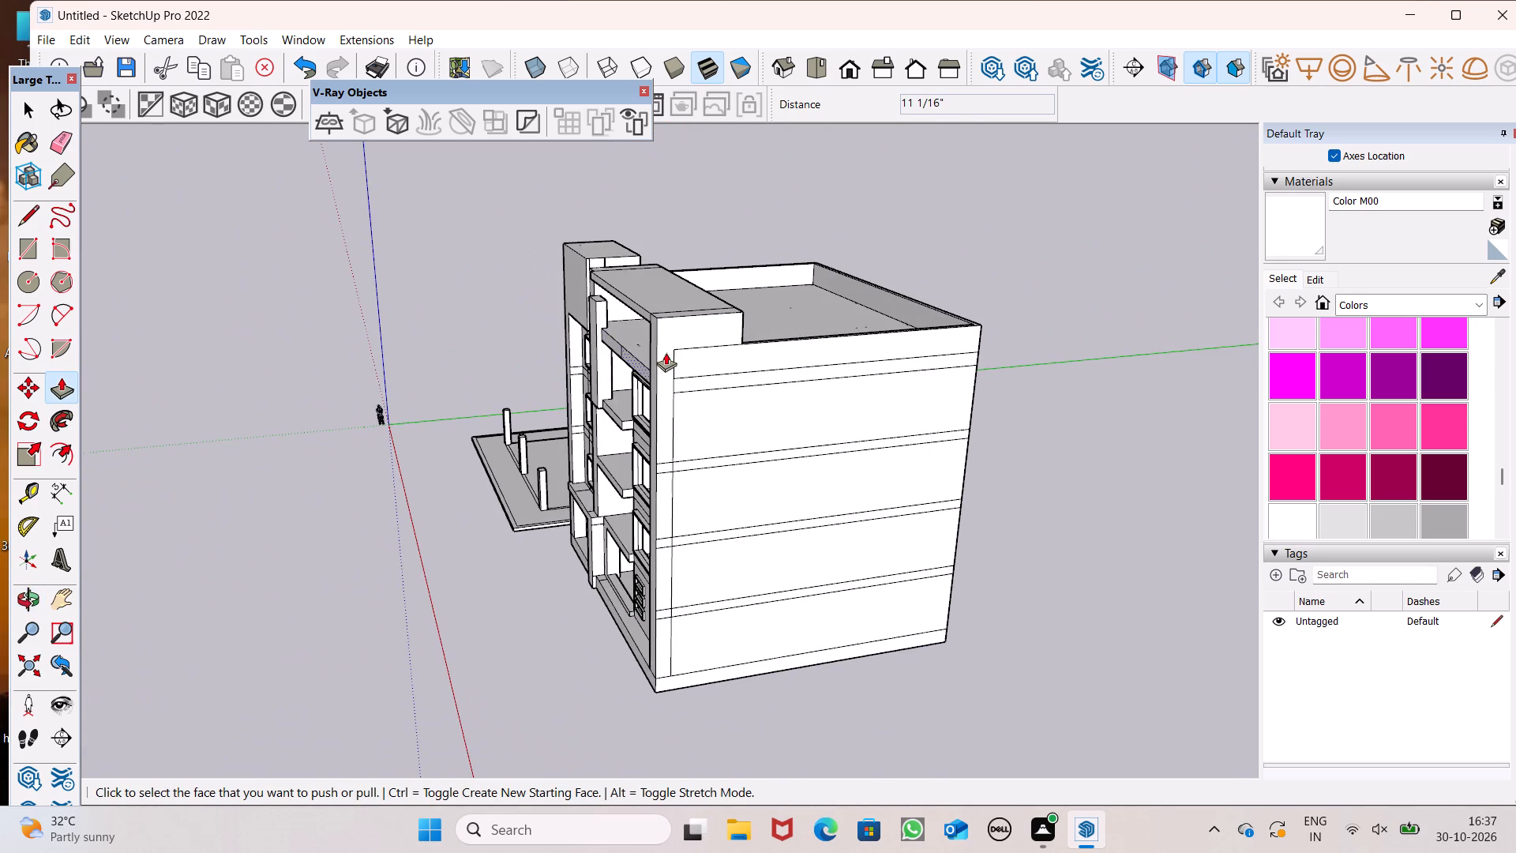
Push/Pull the back face of the pier's section above the roof slab a further 3 3/8" inward.
{"action": "scroll", "coordinate": [666, 352], "scroll_direction": "up", "scroll_amount": 4}
{"action": "scroll", "coordinate": [561, 286], "scroll_direction": "up", "scroll_amount": 8}
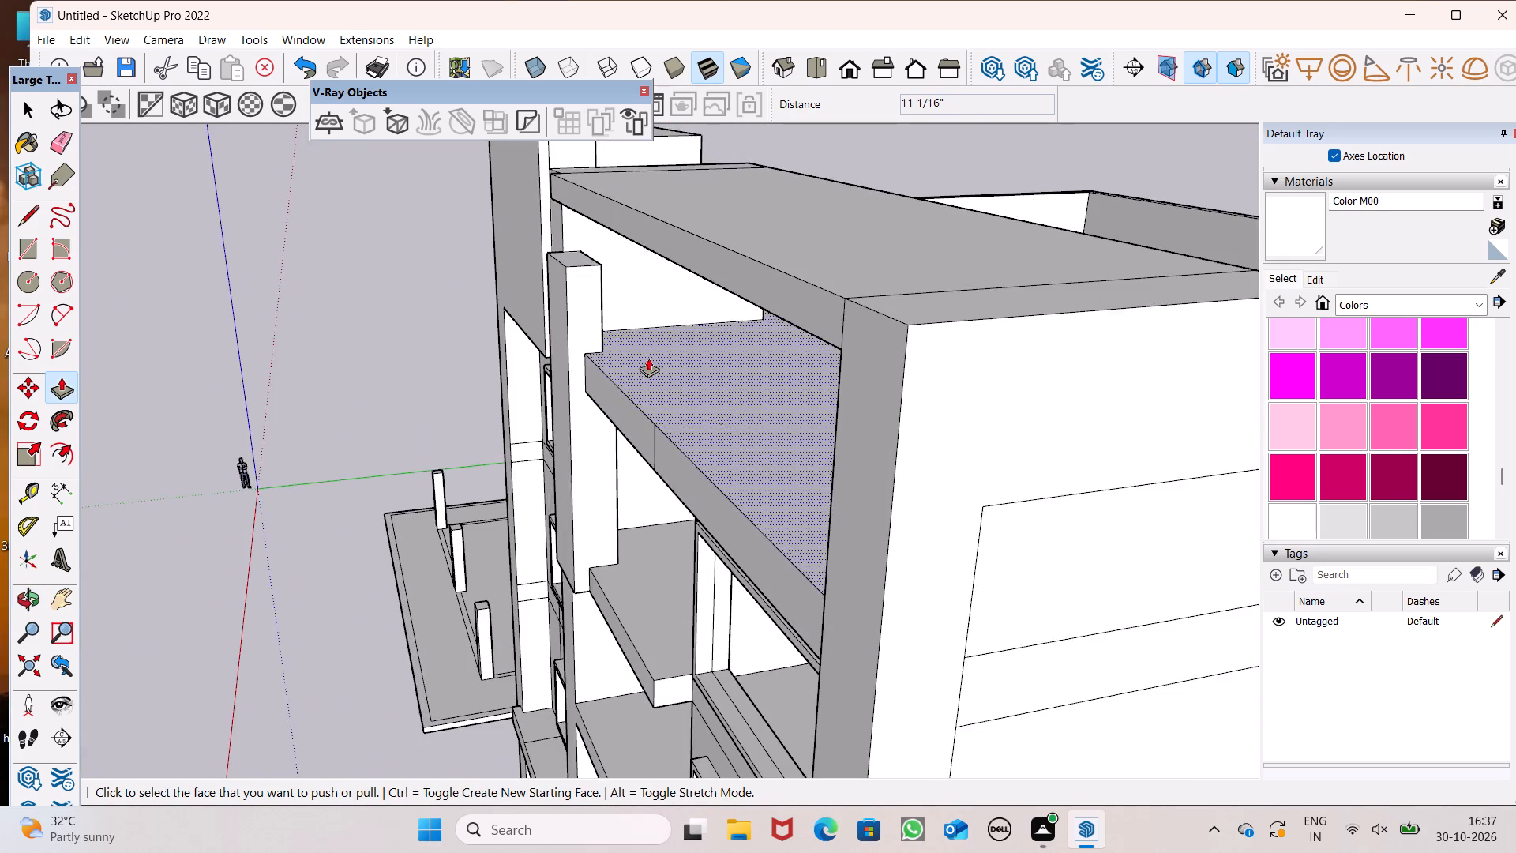
{"action": "middle_click_drag", "start_coordinate": [648, 358], "coordinate": [316, 344]}
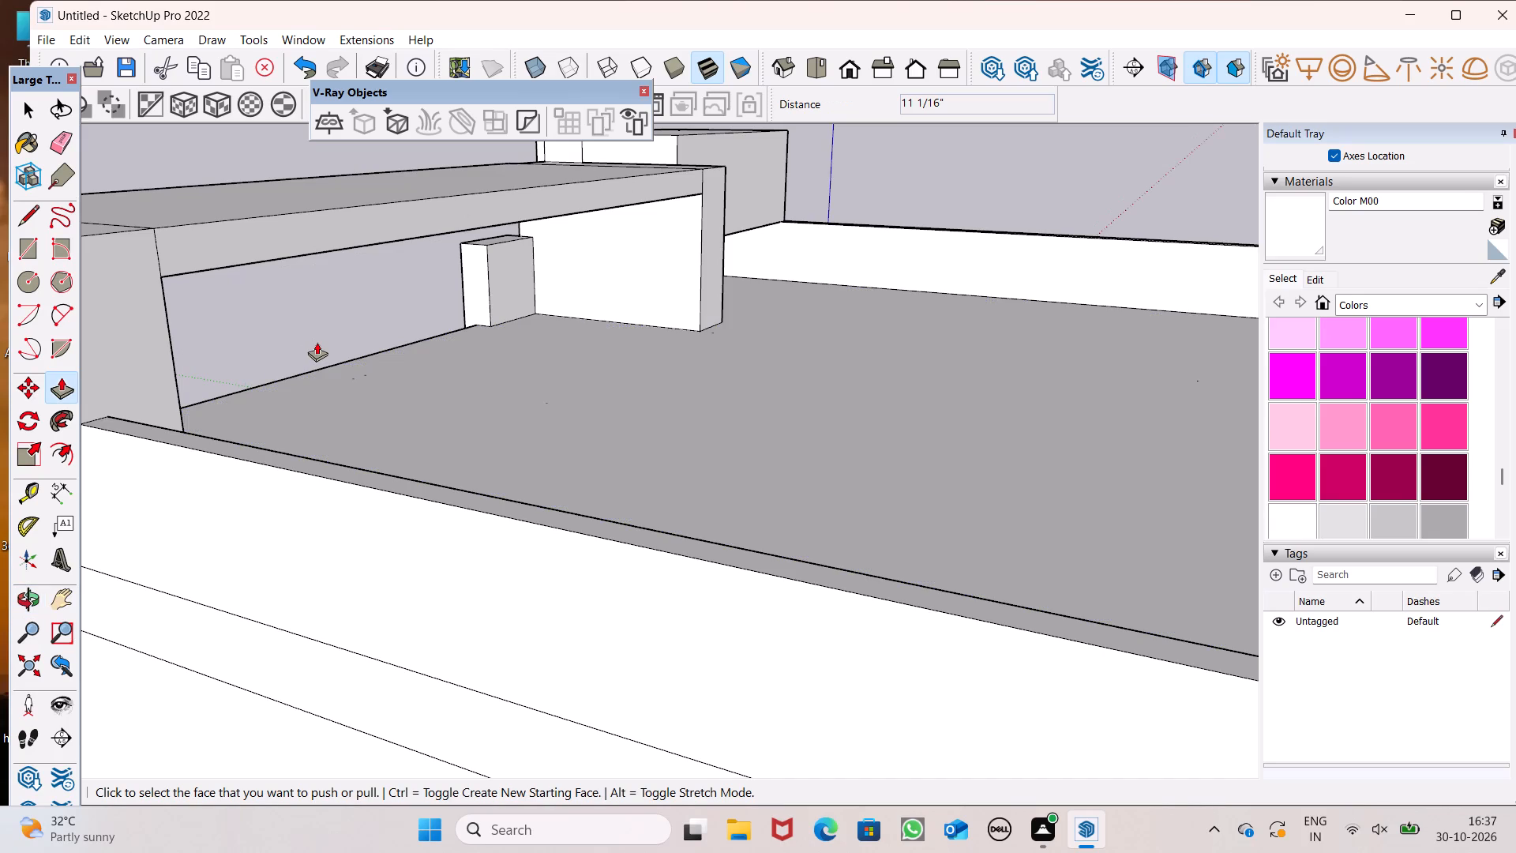
{"action": "middle_click_drag", "start_coordinate": [571, 331], "coordinate": [627, 355]}
{"action": "scroll", "coordinate": [611, 345], "scroll_direction": "up", "scroll_amount": 1}
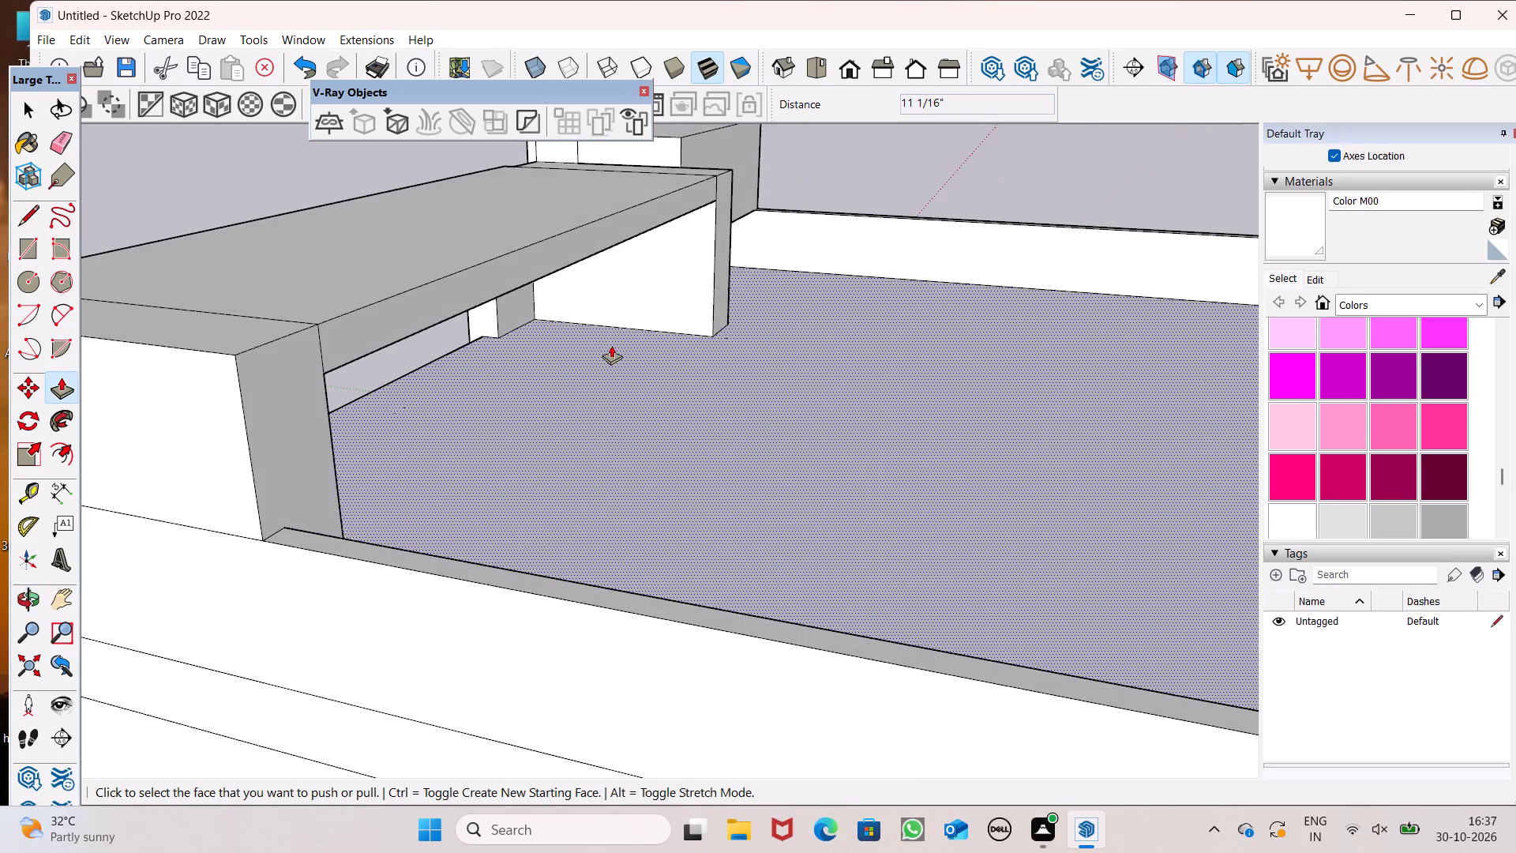
{"action": "scroll", "coordinate": [611, 345], "scroll_direction": "up", "scroll_amount": 3}
{"action": "middle_click_drag", "start_coordinate": [604, 340], "coordinate": [565, 330]}
{"action": "scroll", "coordinate": [485, 318], "scroll_direction": "up", "scroll_amount": 3}
{"action": "left_click_drag", "start_coordinate": [439, 295], "coordinate": [447, 301]}
Examine the pier and its joint with the roof slab up close and within the full facade.
{"action": "scroll", "coordinate": [445, 316], "scroll_direction": "down", "scroll_amount": 2}
{"action": "middle_click_drag", "start_coordinate": [453, 381], "coordinate": [981, 393]}
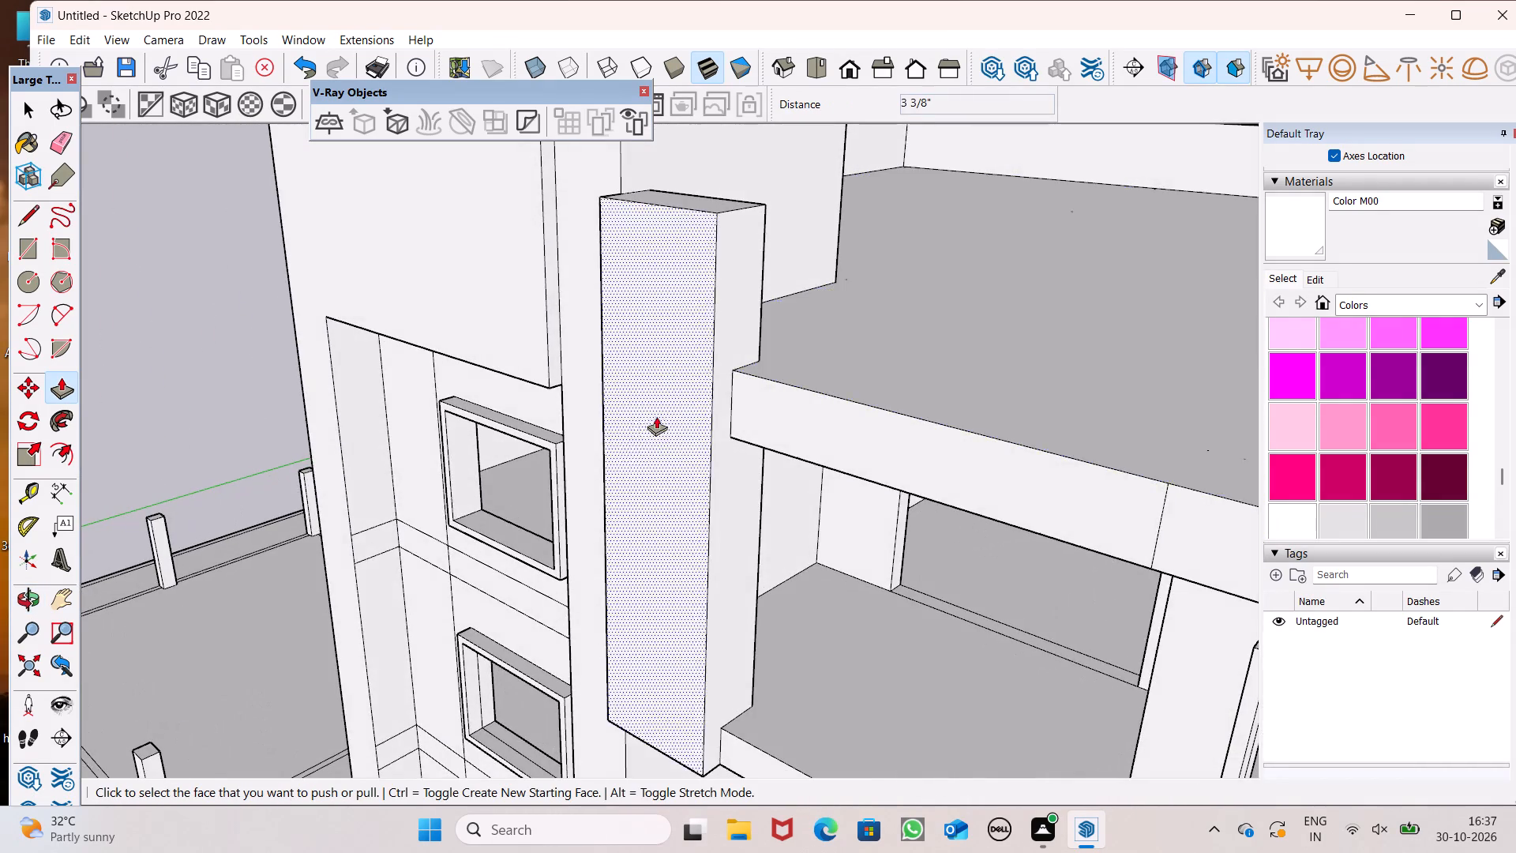
{"action": "scroll", "coordinate": [638, 418], "scroll_direction": "down", "scroll_amount": 3}
{"action": "scroll", "coordinate": [571, 426], "scroll_direction": "down", "scroll_amount": 10}
{"action": "middle_click_drag", "start_coordinate": [837, 455], "coordinate": [1001, 416]}
{"action": "middle_click_drag", "start_coordinate": [1126, 509], "coordinate": [1120, 465]}
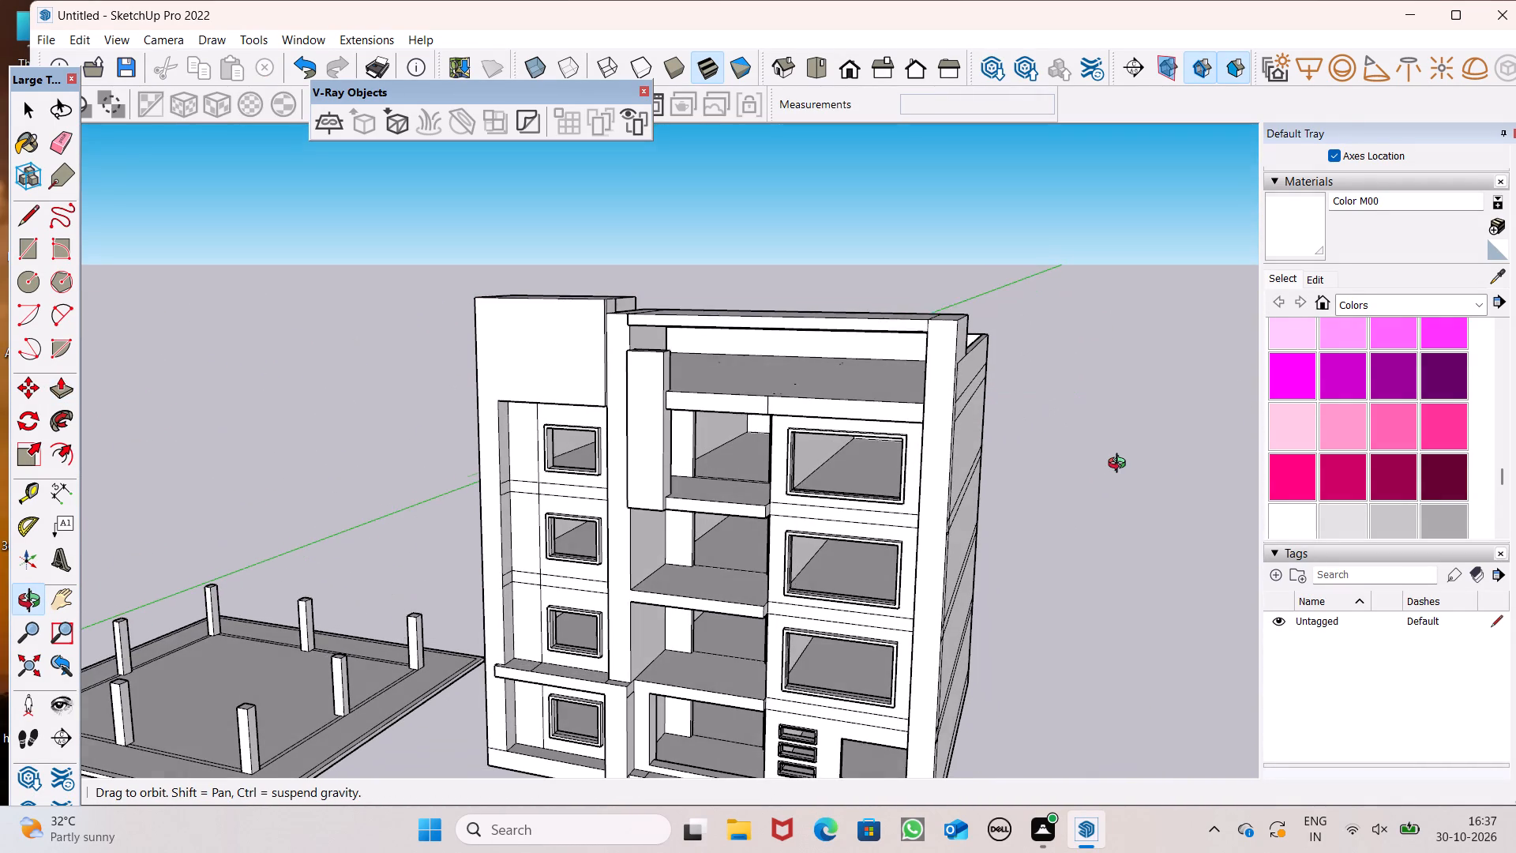
{"action": "middle_click_drag", "start_coordinate": [1120, 465], "coordinate": [1120, 464]}
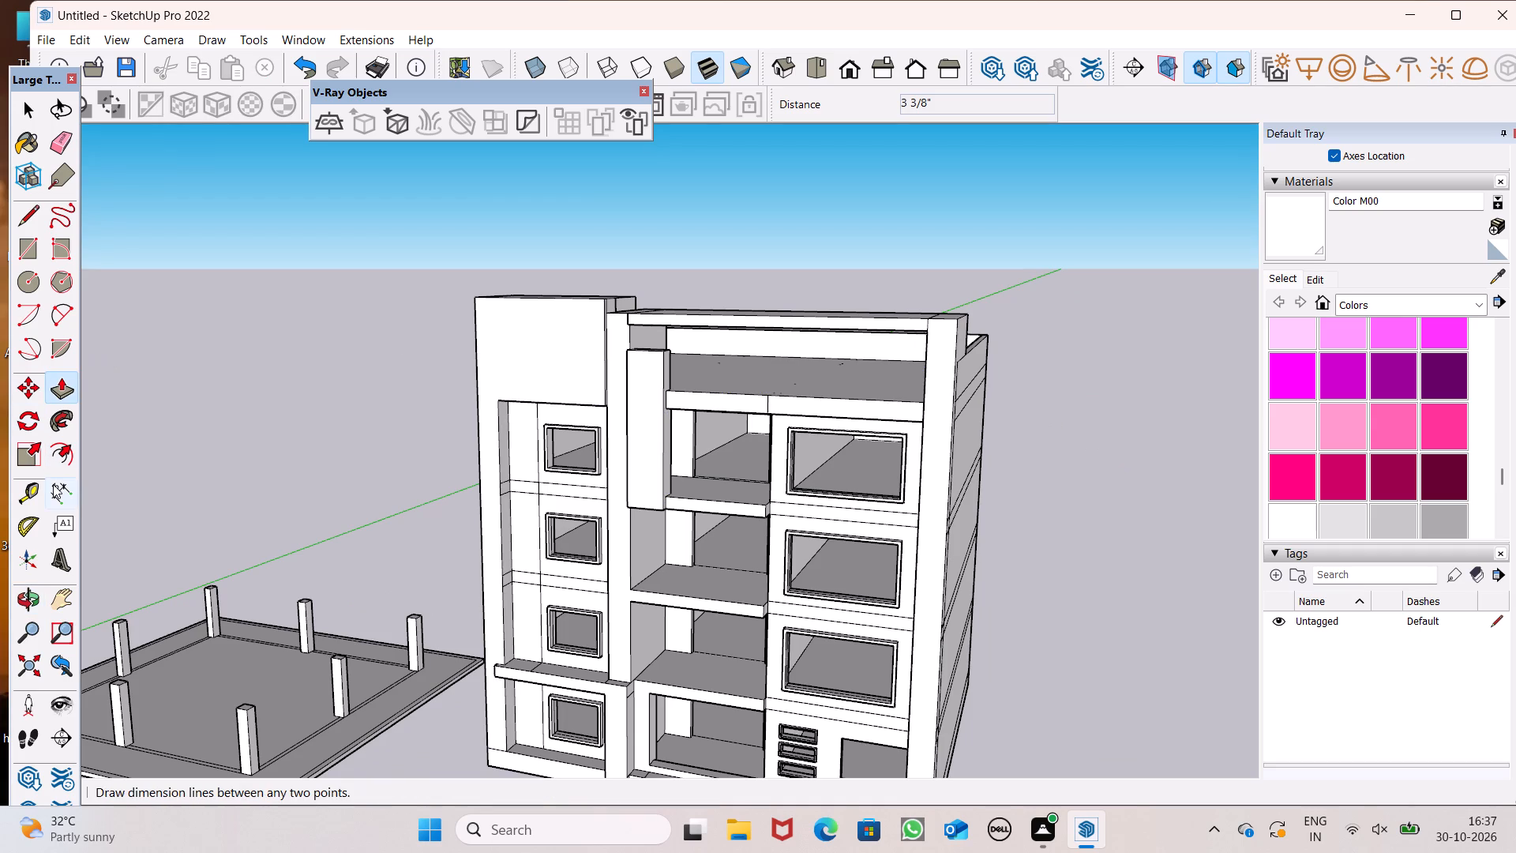
Measure the height of the pier's section from the roof slab's top to the pier's top.
{"action": "left_click", "coordinate": [53, 484]}
{"action": "scroll", "coordinate": [522, 380], "scroll_direction": "up", "scroll_amount": 7}
{"action": "middle_click_drag", "start_coordinate": [835, 348], "coordinate": [709, 386]}
{"action": "scroll", "coordinate": [661, 431], "scroll_direction": "up", "scroll_amount": 3}
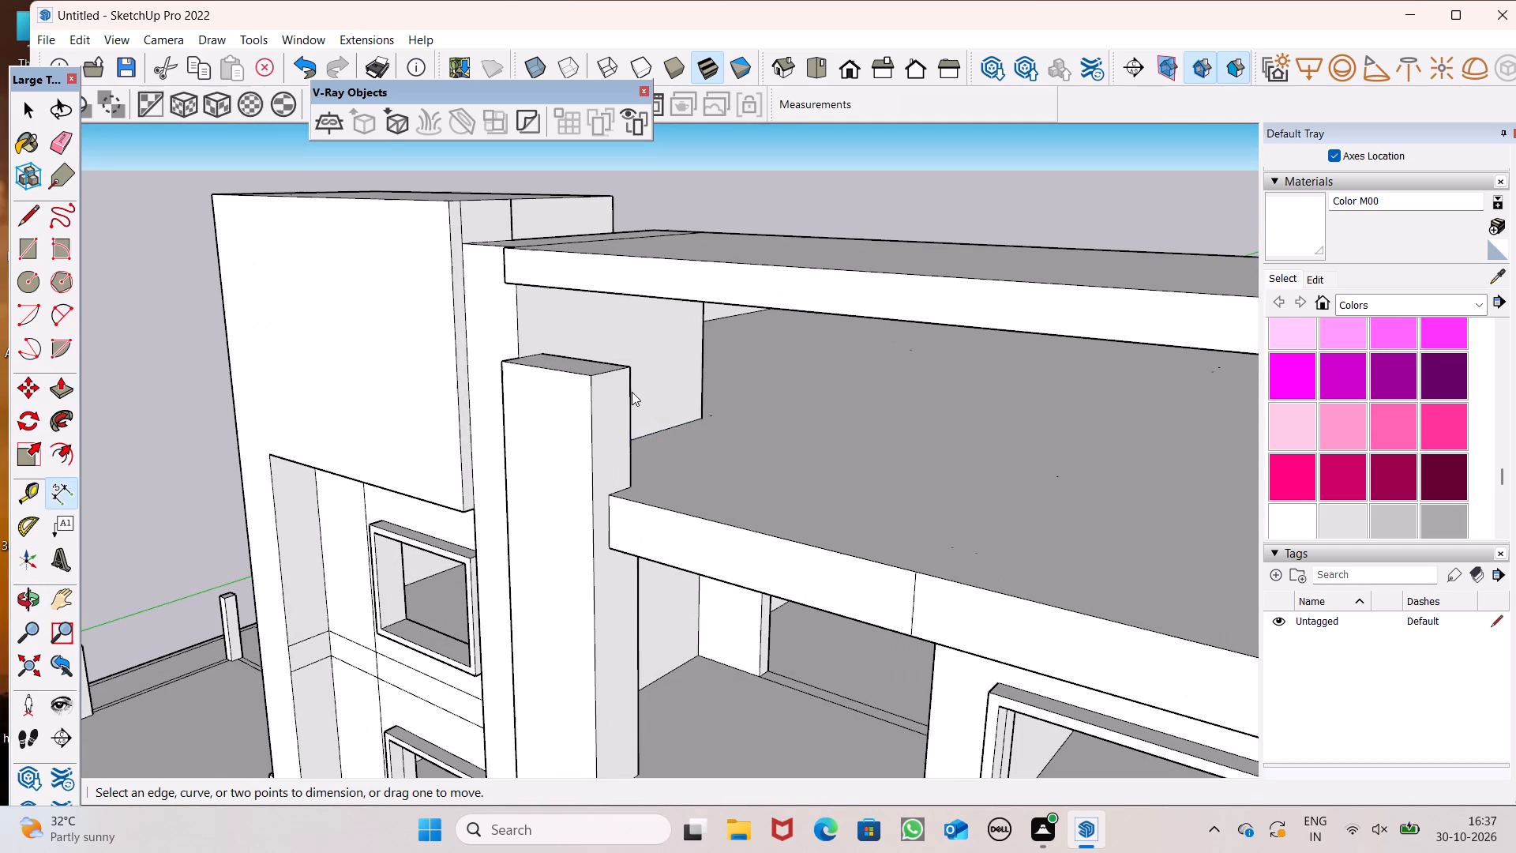
{"action": "left_click", "coordinate": [623, 372]}
{"action": "scroll", "coordinate": [686, 482], "scroll_direction": "up", "scroll_amount": 4}
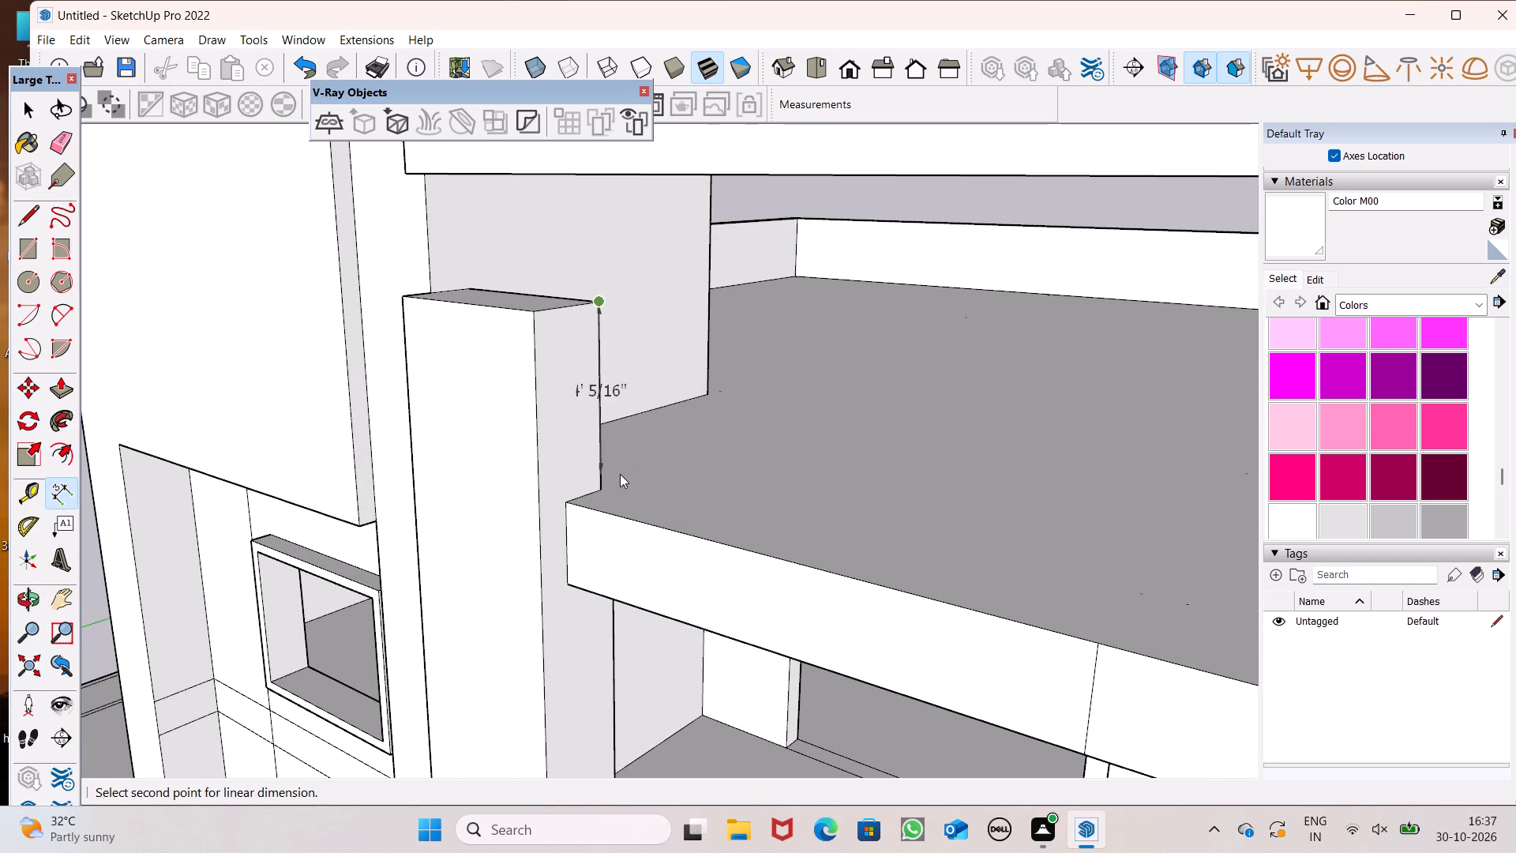
{"action": "scroll", "coordinate": [604, 496], "scroll_direction": "up", "scroll_amount": 2}
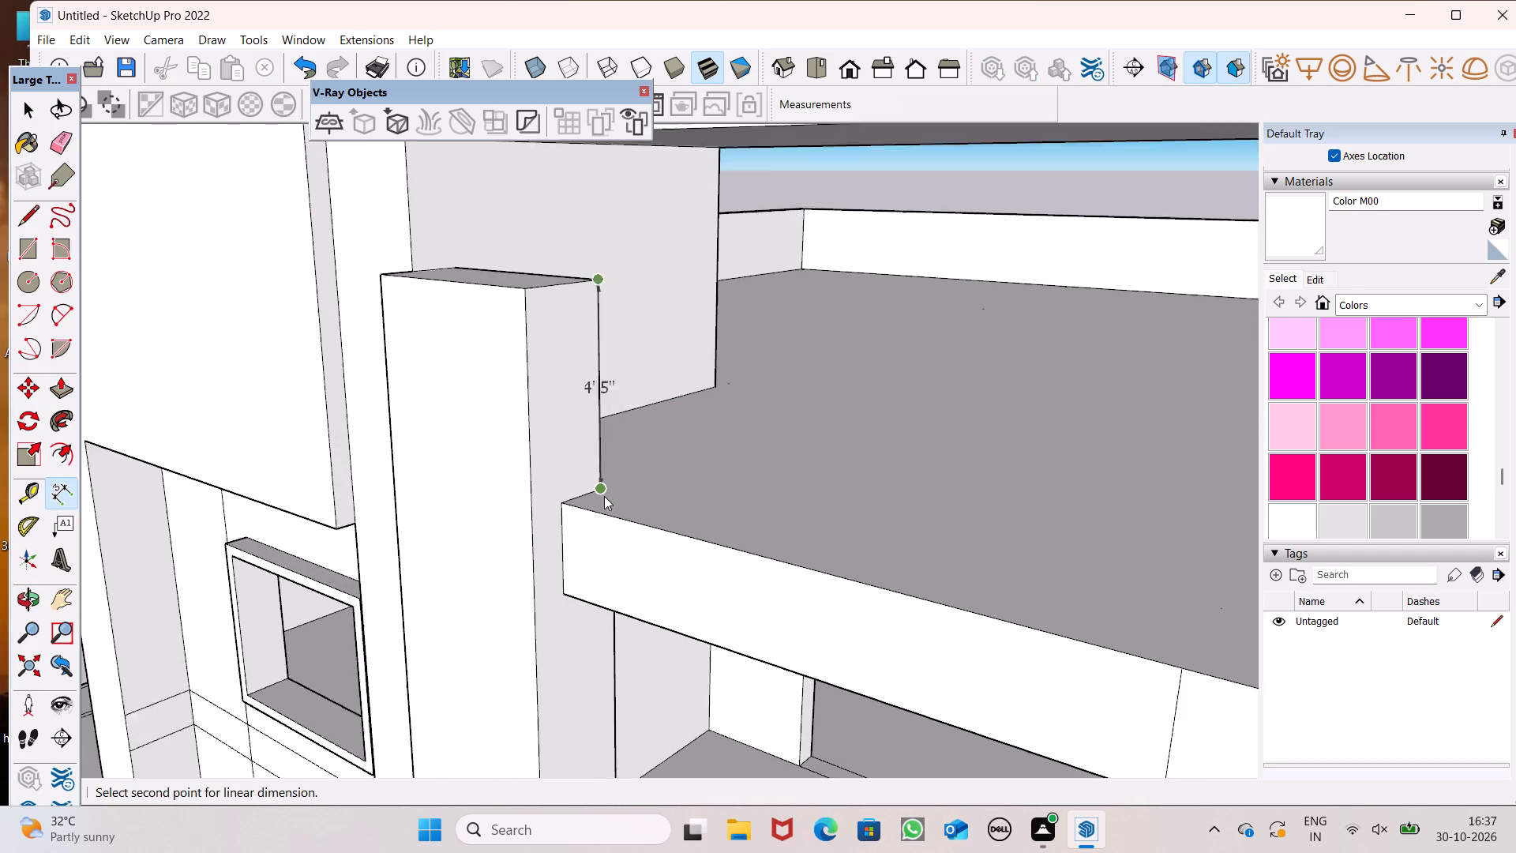
{"action": "scroll", "coordinate": [604, 496], "scroll_direction": "up", "scroll_amount": 3}
{"action": "left_click", "coordinate": [604, 496]}
{"action": "key", "text": "space"}
Examine the pier, roof slab and rooftop beam on the facade from the front and from above.
{"action": "scroll", "coordinate": [602, 454], "scroll_direction": "down", "scroll_amount": 4}
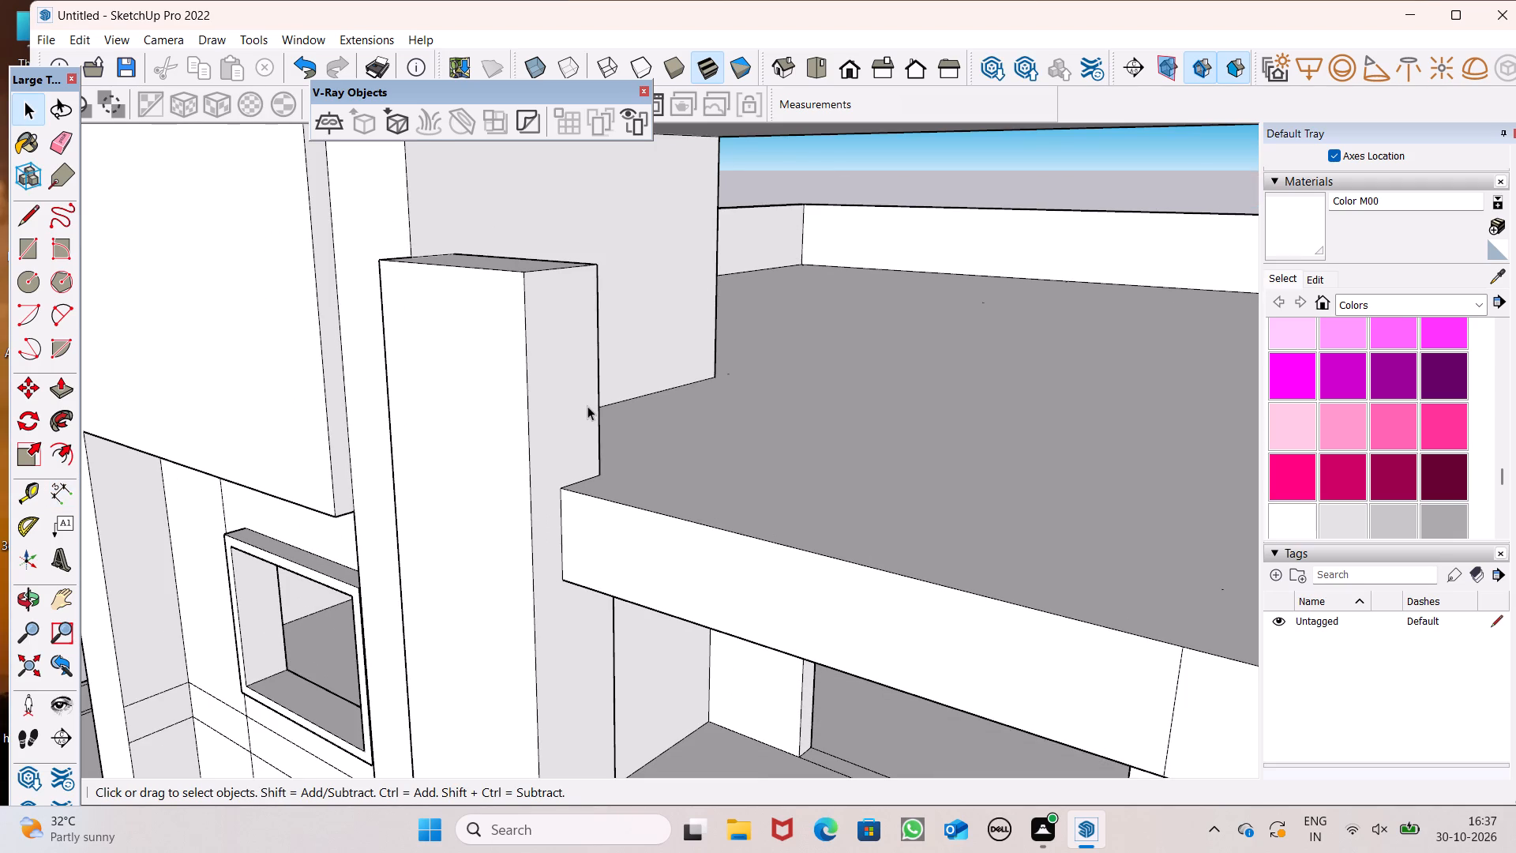
{"action": "scroll", "coordinate": [558, 374], "scroll_direction": "down", "scroll_amount": 5}
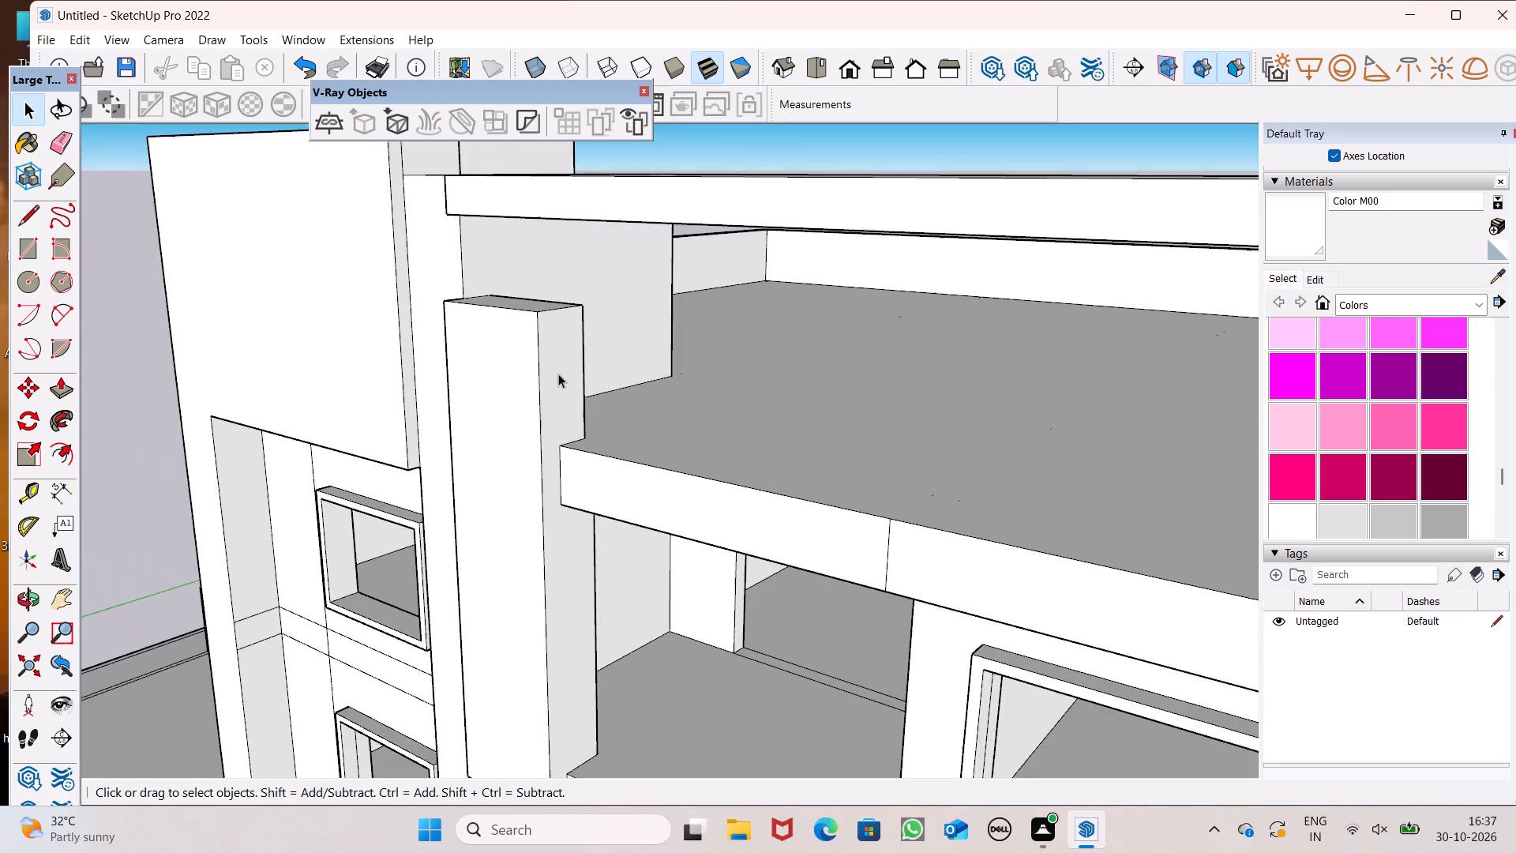
{"action": "middle_click_drag", "start_coordinate": [612, 411], "coordinate": [754, 360]}
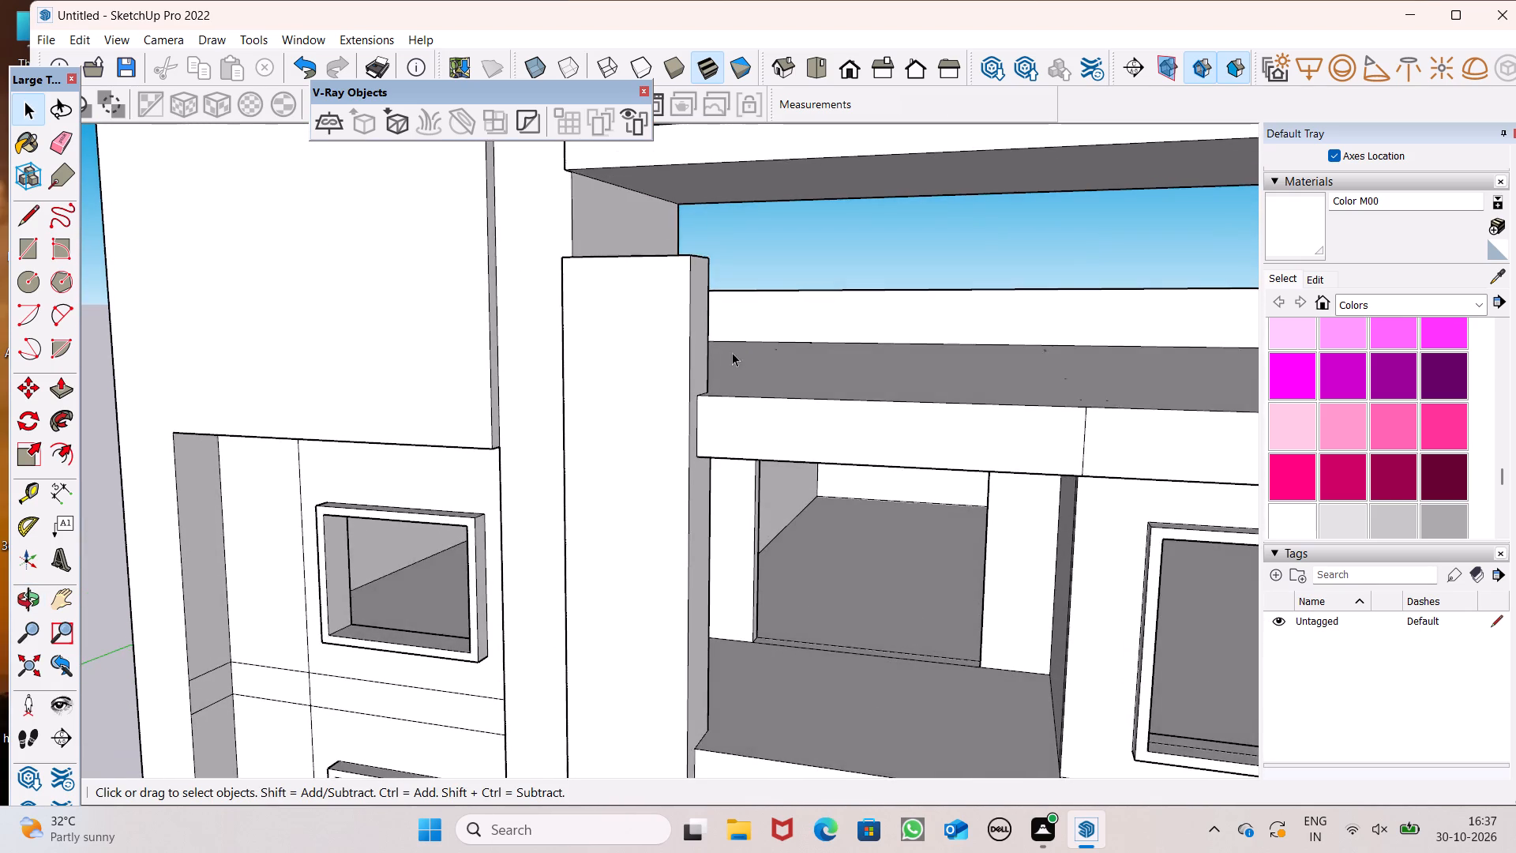
{"action": "scroll", "coordinate": [732, 352], "scroll_direction": "down", "scroll_amount": 6}
{"action": "middle_click_drag", "start_coordinate": [752, 358], "coordinate": [651, 411]}
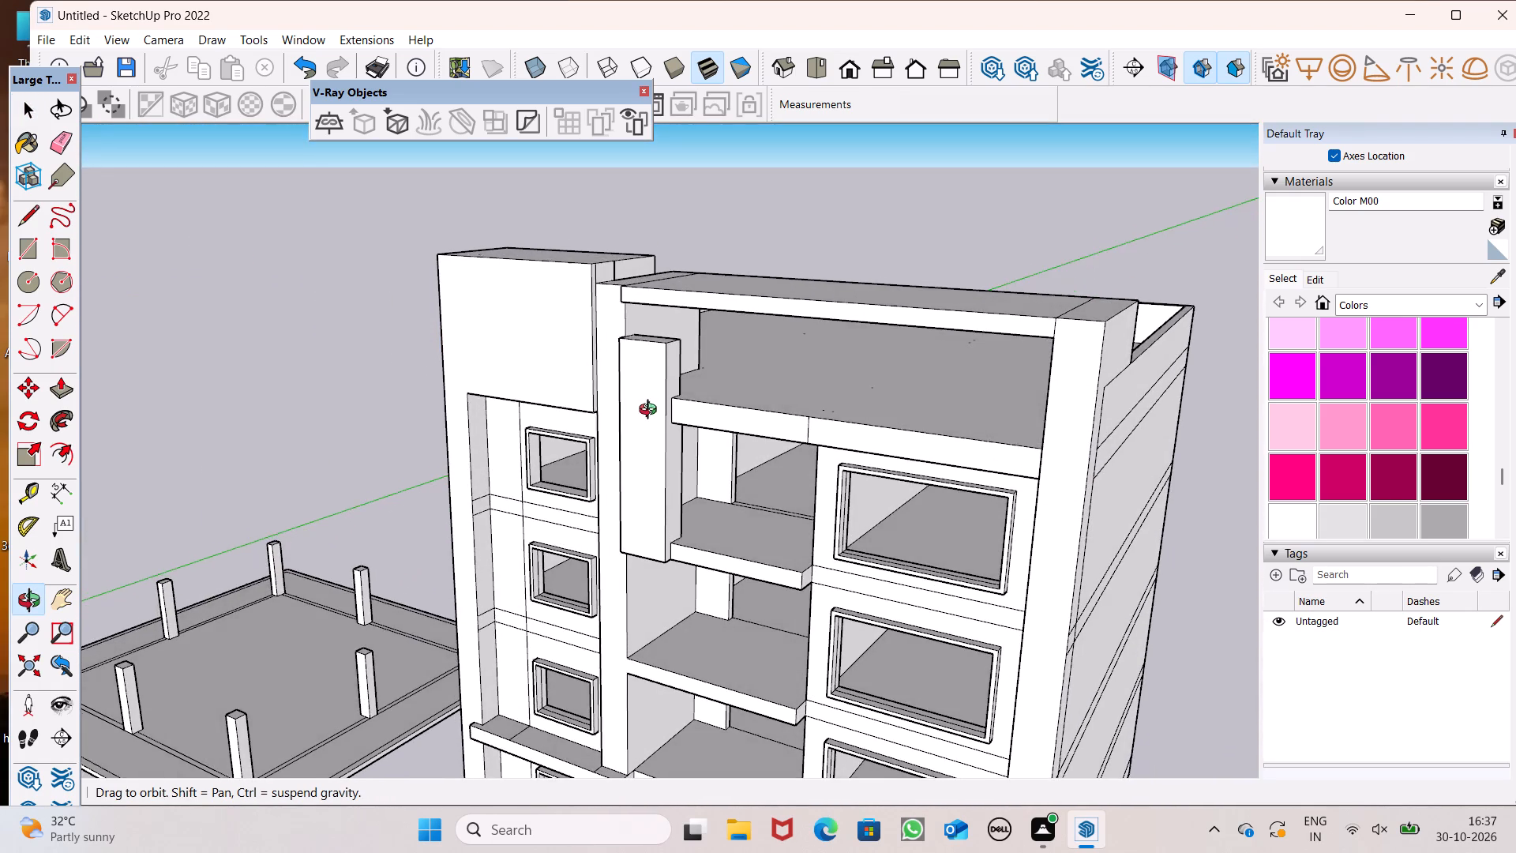
{"action": "middle_click_drag", "start_coordinate": [651, 411], "coordinate": [730, 400]}
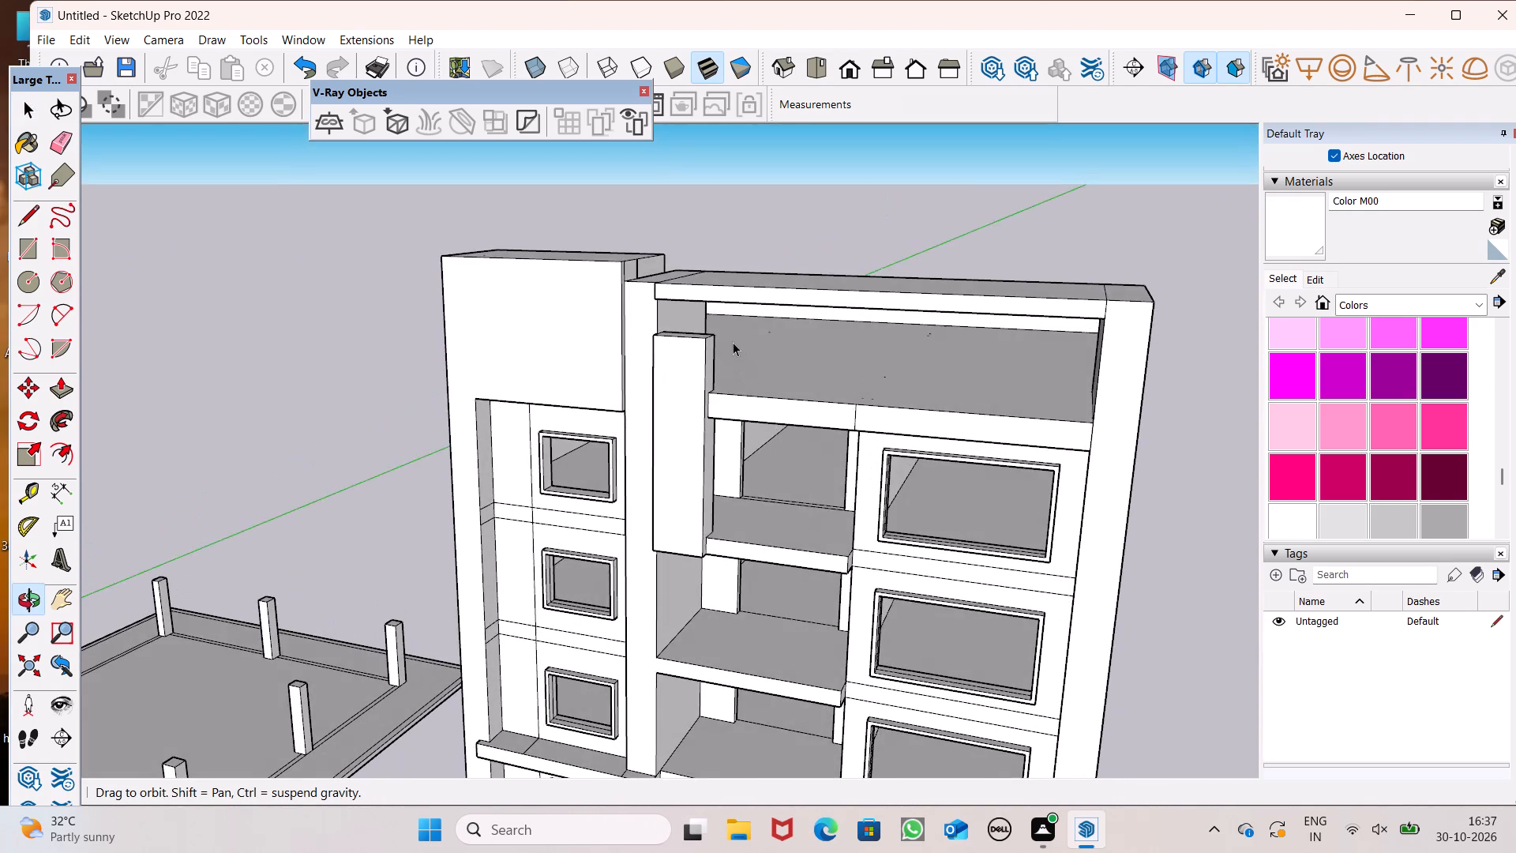
{"action": "scroll", "coordinate": [730, 339], "scroll_direction": "down", "scroll_amount": 3}
{"action": "middle_click_drag", "start_coordinate": [759, 363], "coordinate": [951, 396]}
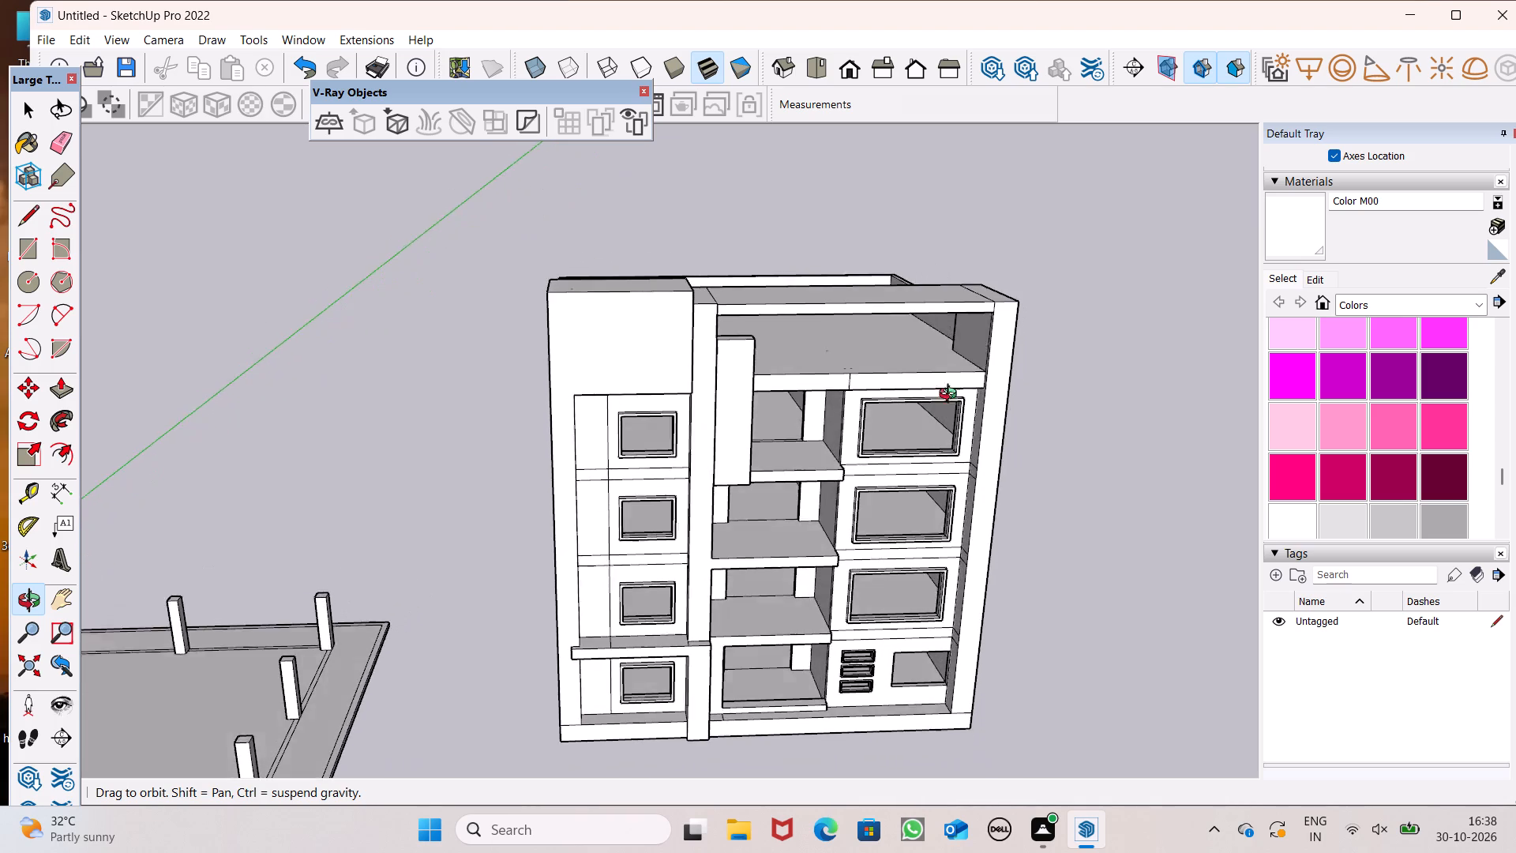
{"action": "middle_click_drag", "start_coordinate": [951, 396], "coordinate": [993, 418]}
{"action": "scroll", "coordinate": [936, 355], "scroll_direction": "up", "scroll_amount": 3}
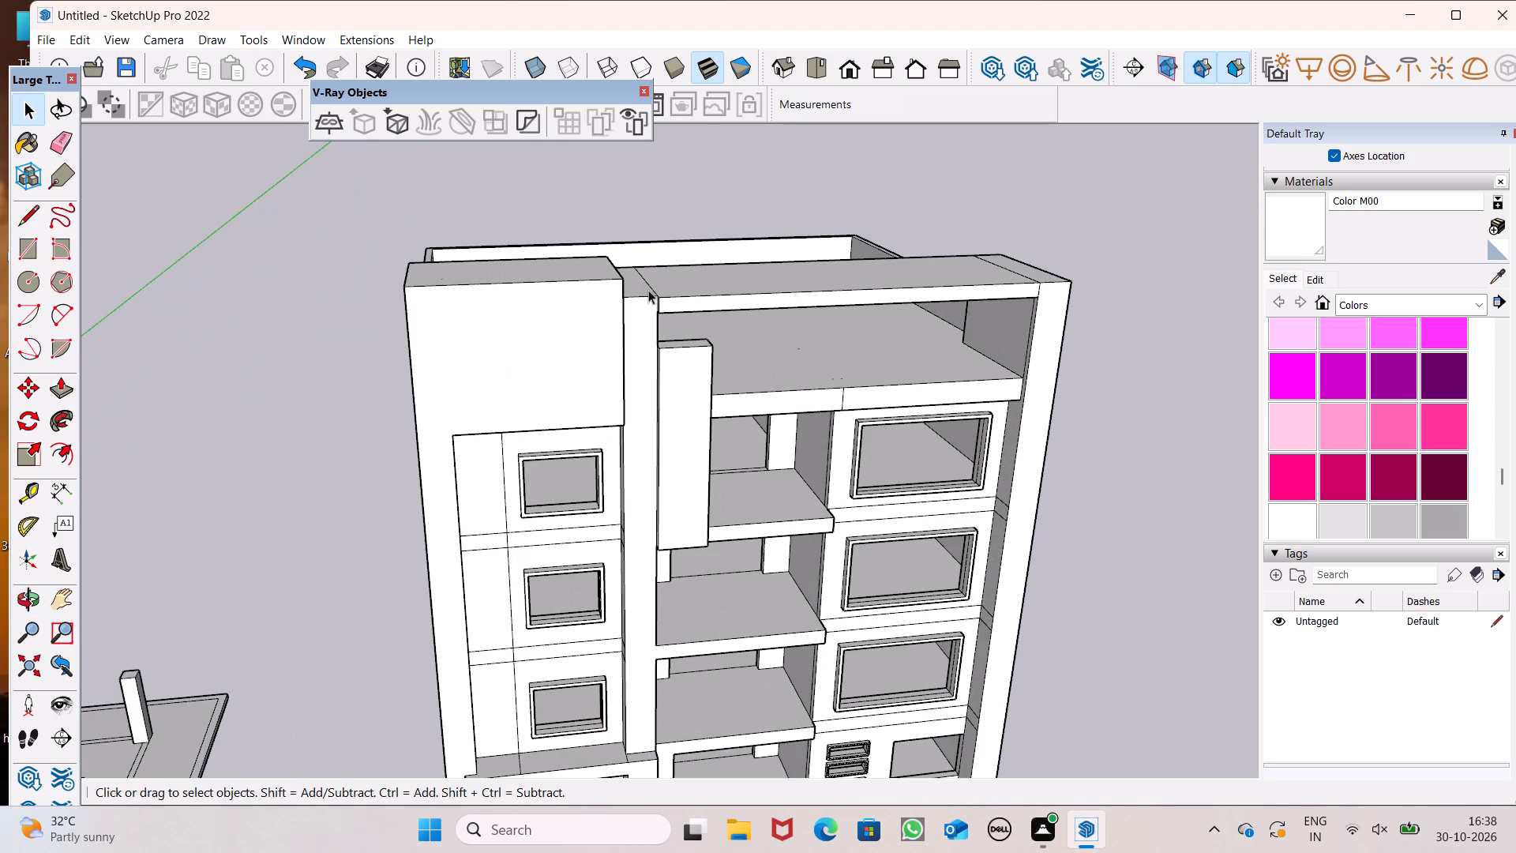
{"action": "scroll", "coordinate": [656, 292], "scroll_direction": "down", "scroll_amount": 2}
{"action": "middle_click_drag", "start_coordinate": [854, 379], "coordinate": [910, 457]}
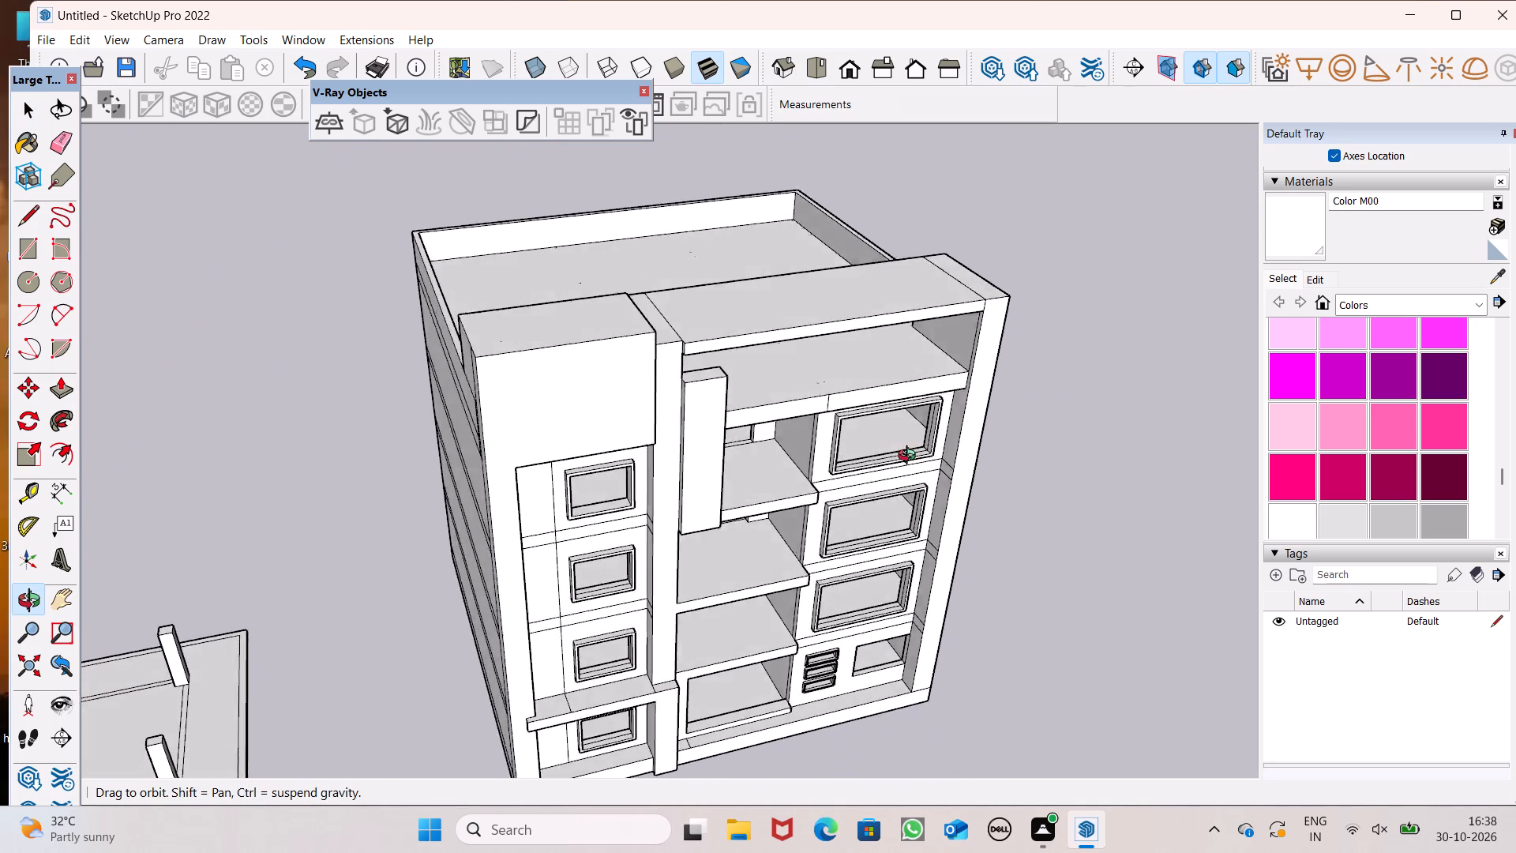
{"action": "middle_click_drag", "start_coordinate": [910, 457], "coordinate": [824, 419]}
Outline a strip about 2' deep along the roof slab's front edge, from the slab joint to the side wall, using Line.
{"action": "left_click", "coordinate": [32, 206]}
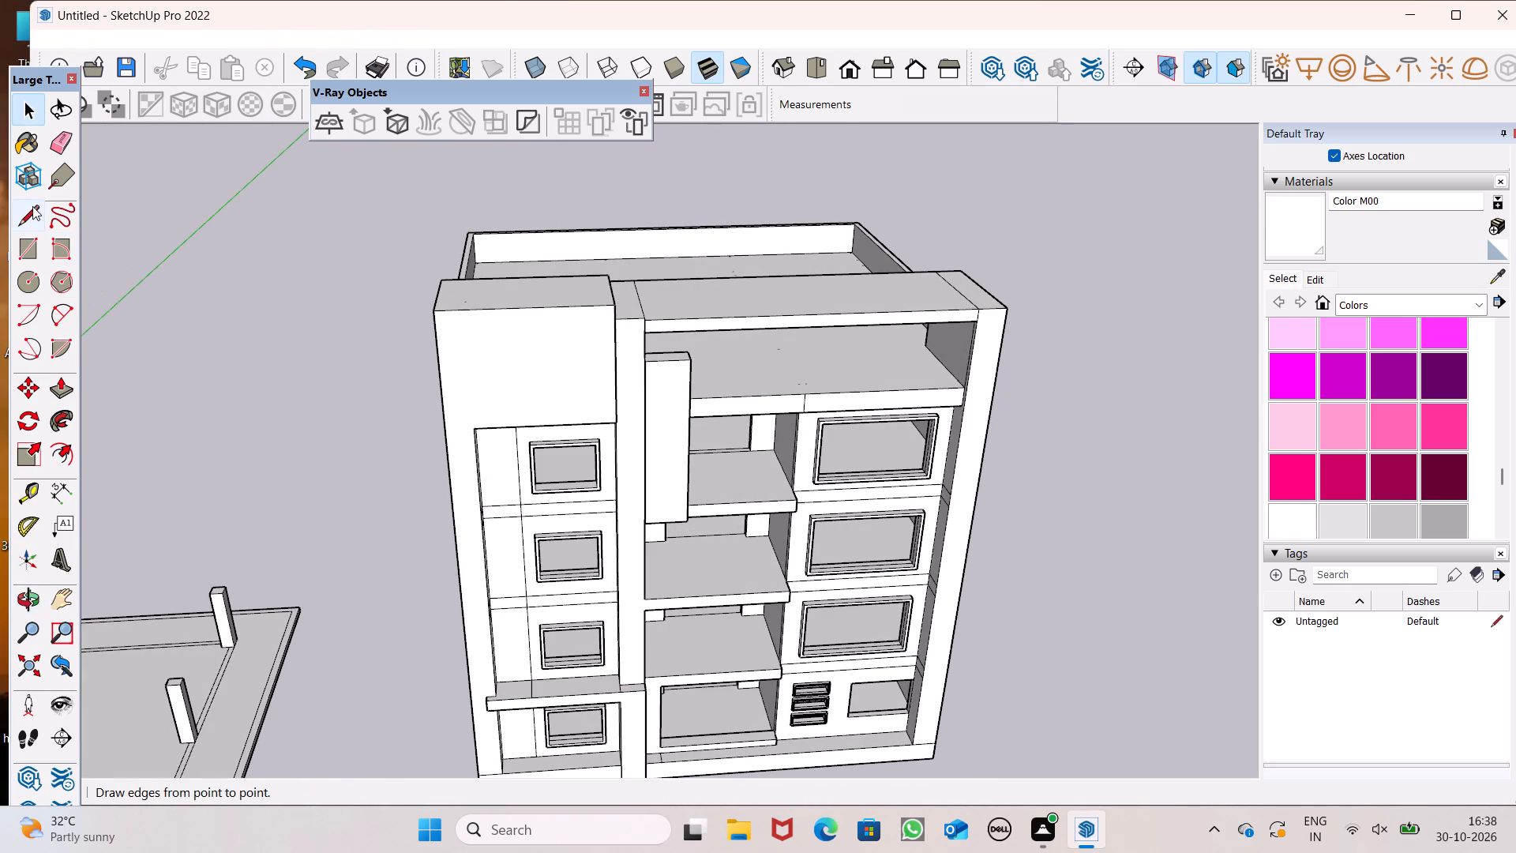
{"action": "scroll", "coordinate": [983, 410], "scroll_direction": "up", "scroll_amount": 5}
{"action": "scroll", "coordinate": [897, 375], "scroll_direction": "up", "scroll_amount": 1}
{"action": "middle_click_drag", "start_coordinate": [897, 375], "coordinate": [963, 474]}
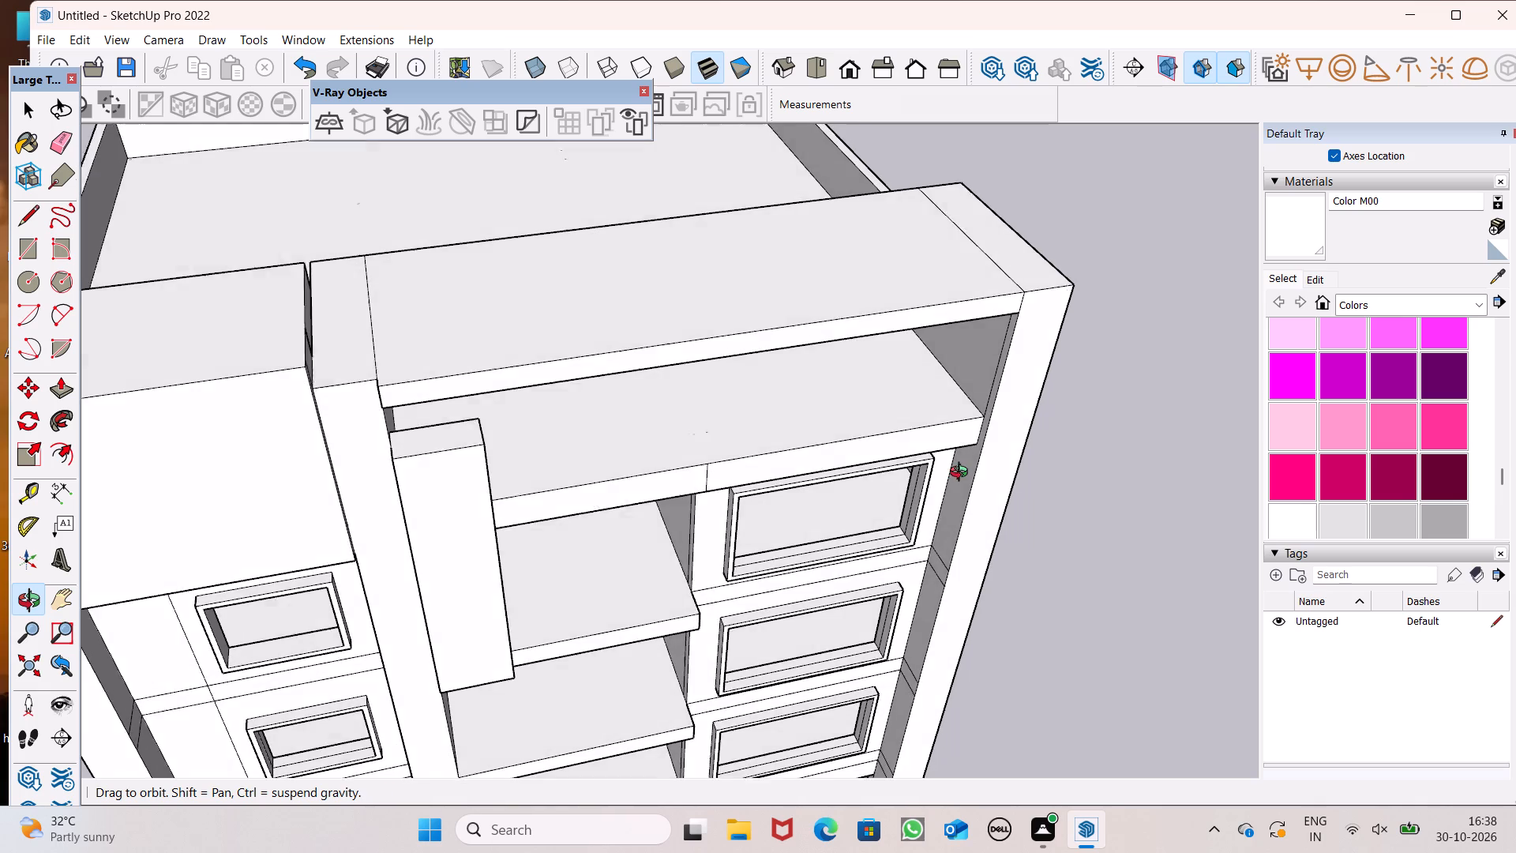
{"action": "middle_click_drag", "start_coordinate": [963, 474], "coordinate": [967, 485]}
{"action": "scroll", "coordinate": [922, 420], "scroll_direction": "up", "scroll_amount": 6}
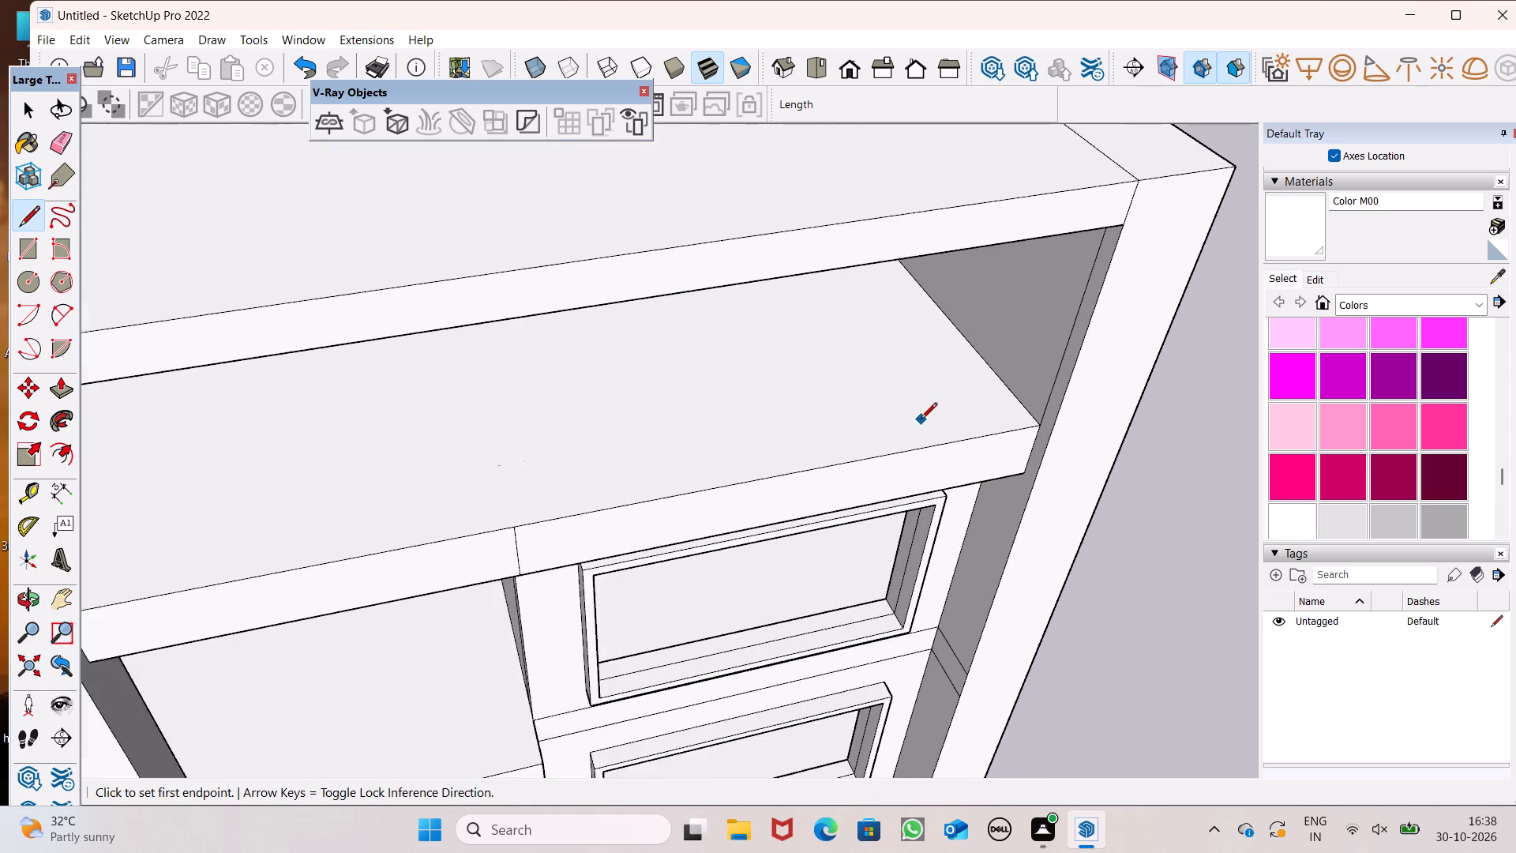
{"action": "scroll", "coordinate": [921, 420], "scroll_direction": "up", "scroll_amount": 1}
{"action": "middle_click_drag", "start_coordinate": [921, 420], "coordinate": [883, 400]}
{"action": "scroll", "coordinate": [707, 433], "scroll_direction": "up", "scroll_amount": 4}
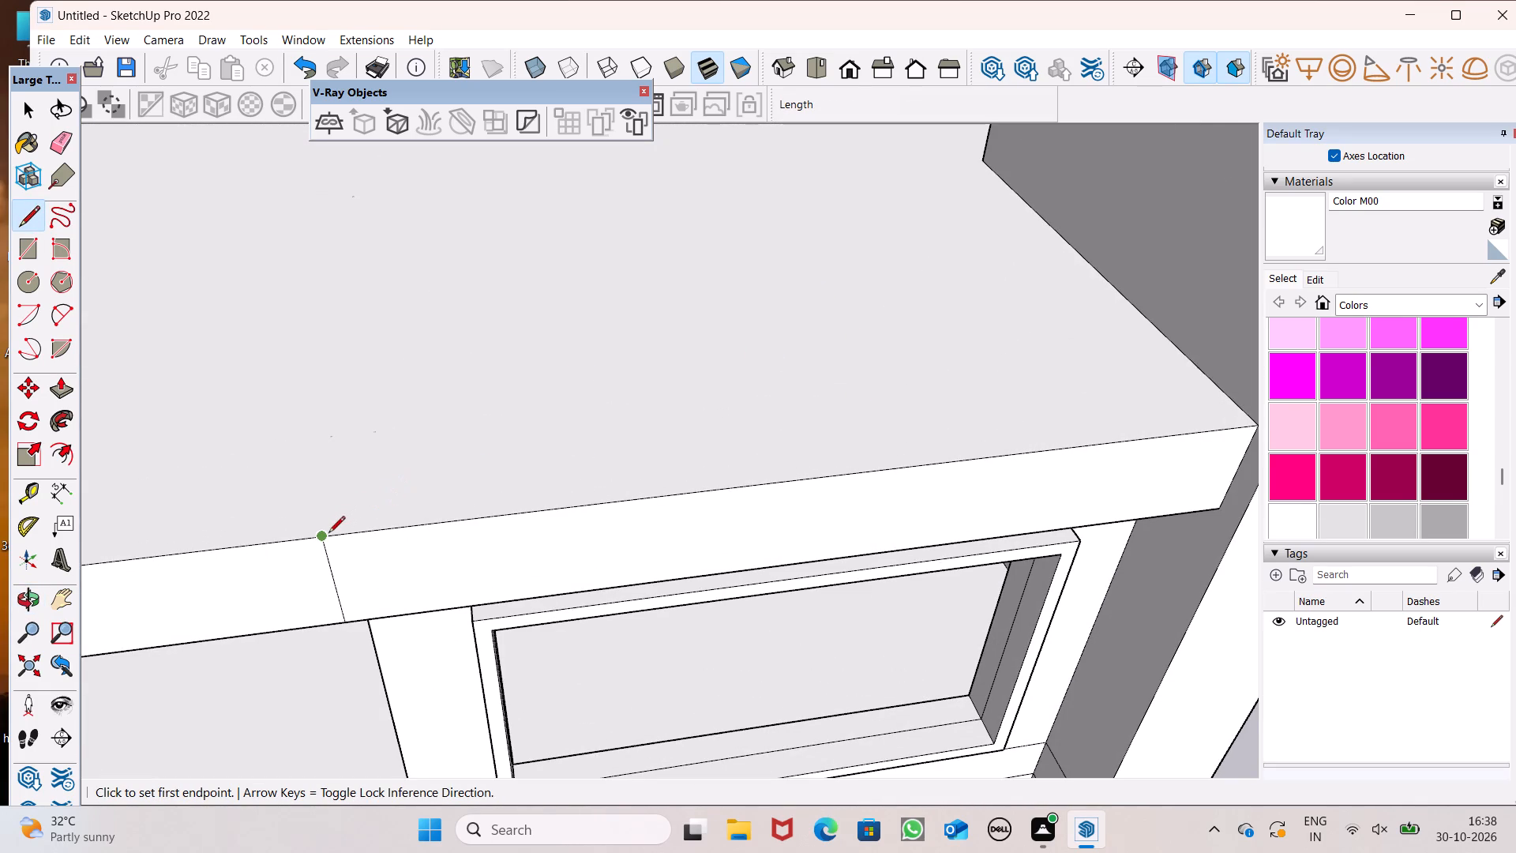
{"action": "left_click_drag", "start_coordinate": [328, 534], "coordinate": [328, 527]}
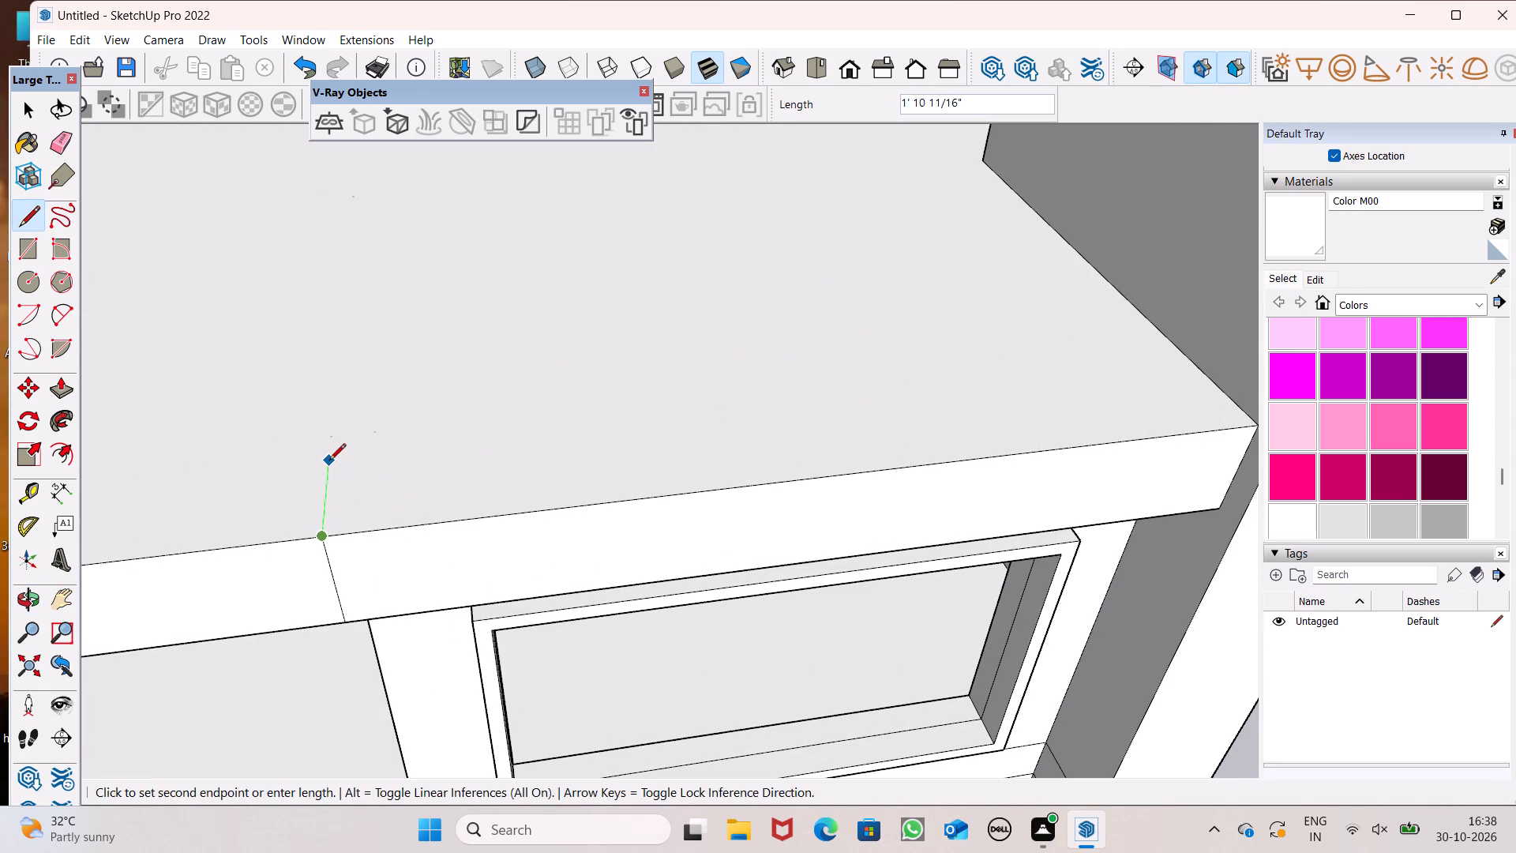
{"action": "left_click", "coordinate": [328, 453]}
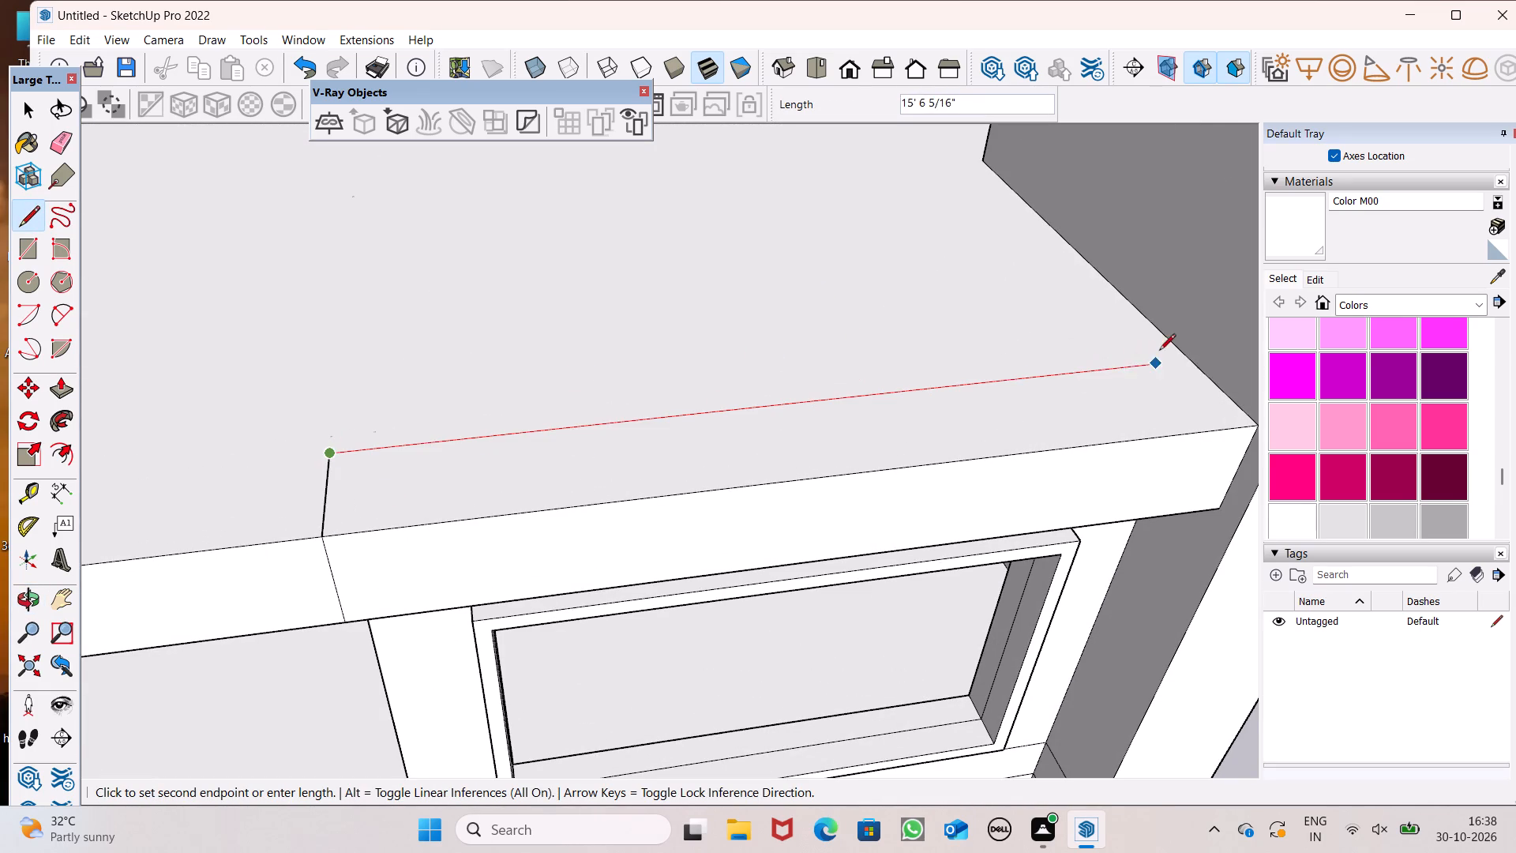
{"action": "left_click", "coordinate": [1186, 355]}
{"action": "scroll", "coordinate": [877, 315], "scroll_direction": "down", "scroll_amount": 11}
{"action": "middle_click_drag", "start_coordinate": [884, 406], "coordinate": [659, 320]}
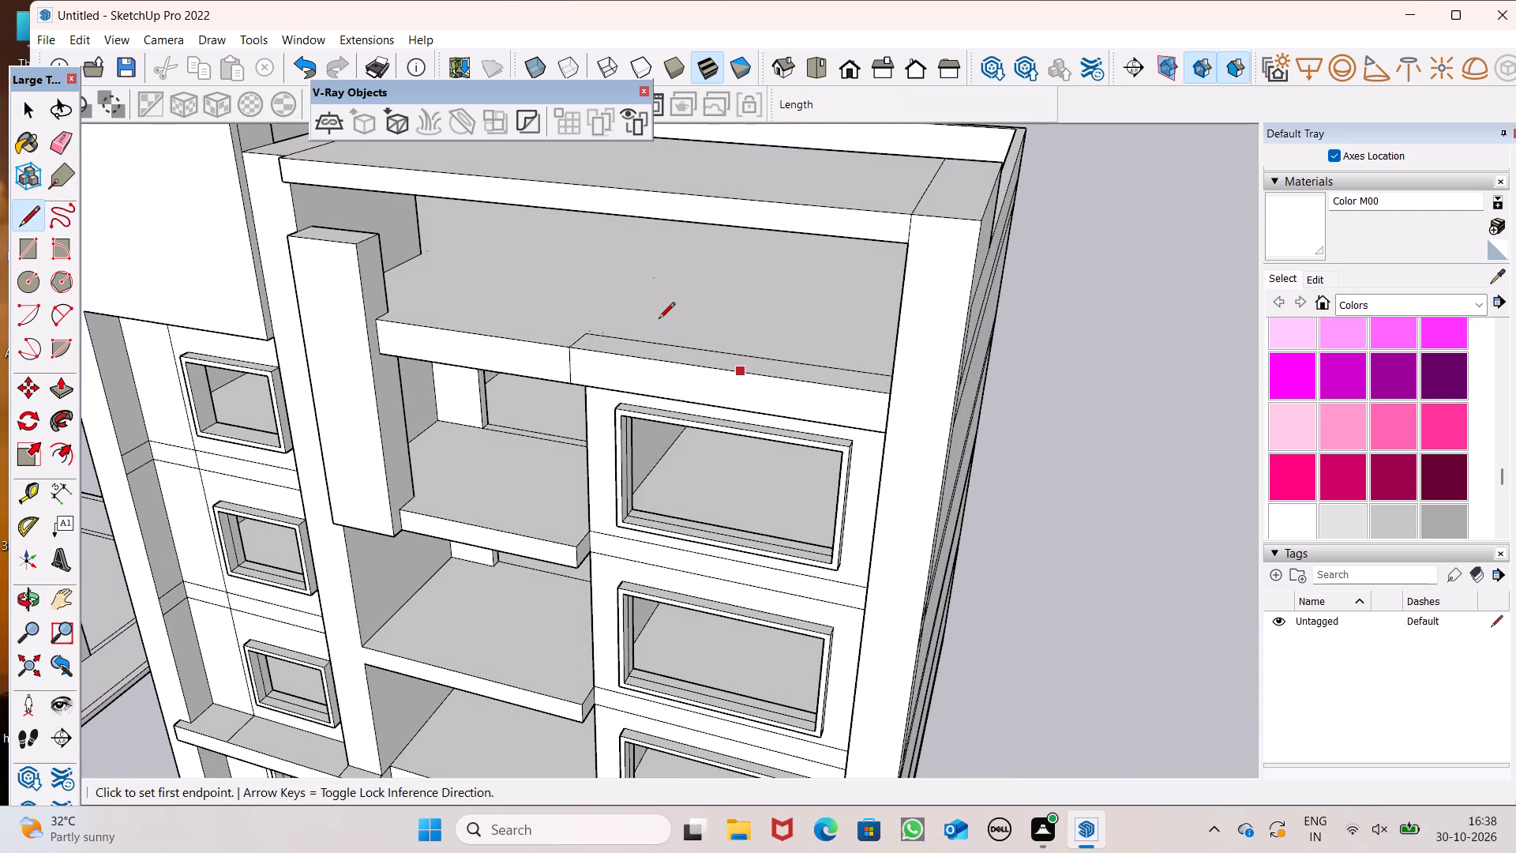
{"action": "key", "text": "space"}
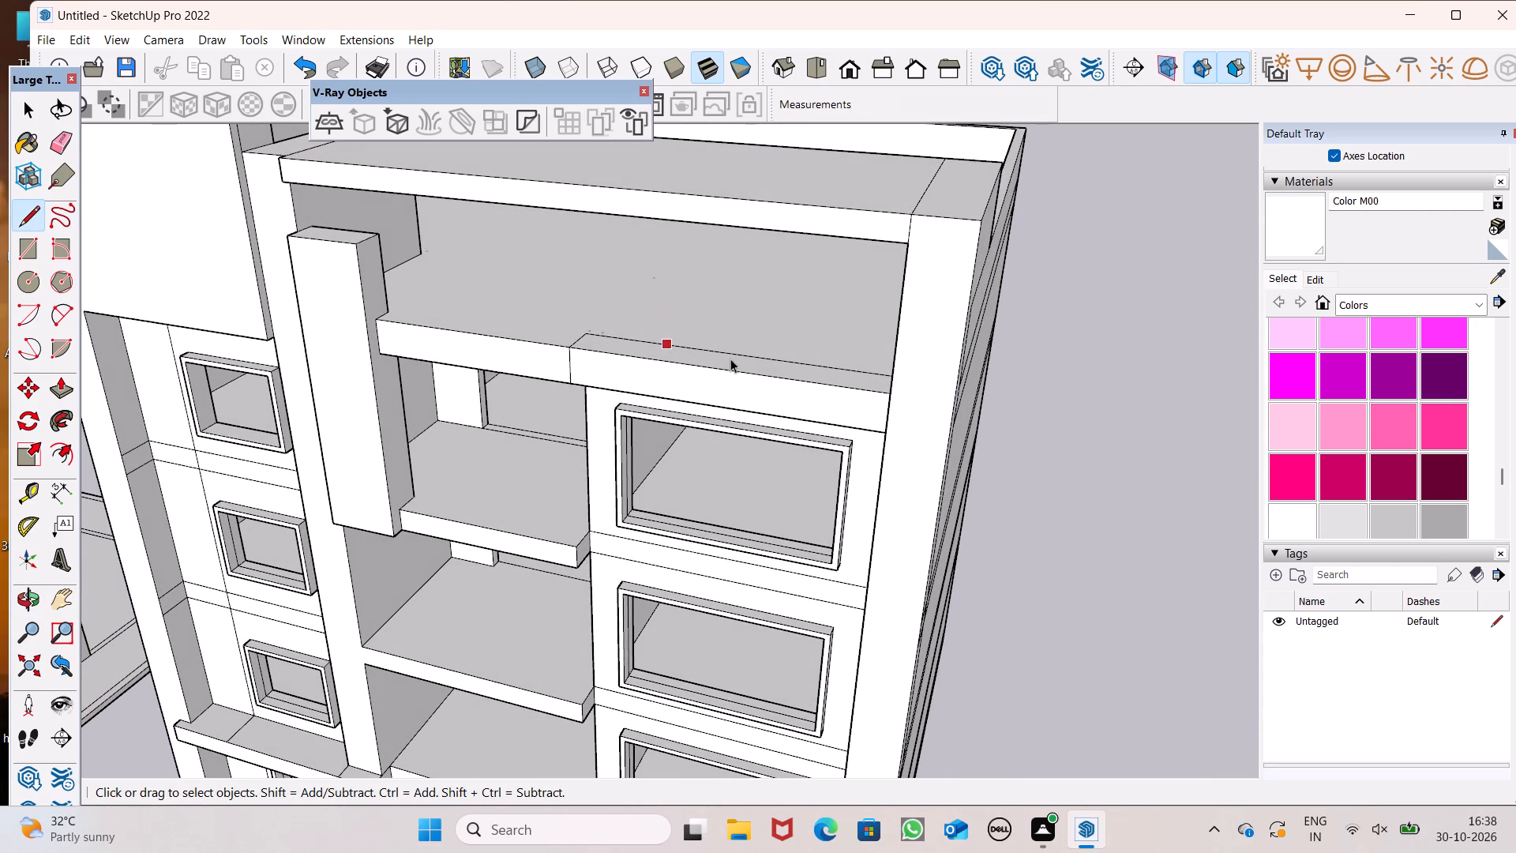
Push/Pull the outlined strip on the roof slab upward 4' 5" to form a front parapet block.
{"action": "middle_click_drag", "start_coordinate": [776, 357], "coordinate": [885, 265]}
{"action": "scroll", "coordinate": [782, 320], "scroll_direction": "down", "scroll_amount": 5}
{"action": "middle_click_drag", "start_coordinate": [796, 313], "coordinate": [820, 396]}
{"action": "scroll", "coordinate": [788, 344], "scroll_direction": "up", "scroll_amount": 6}
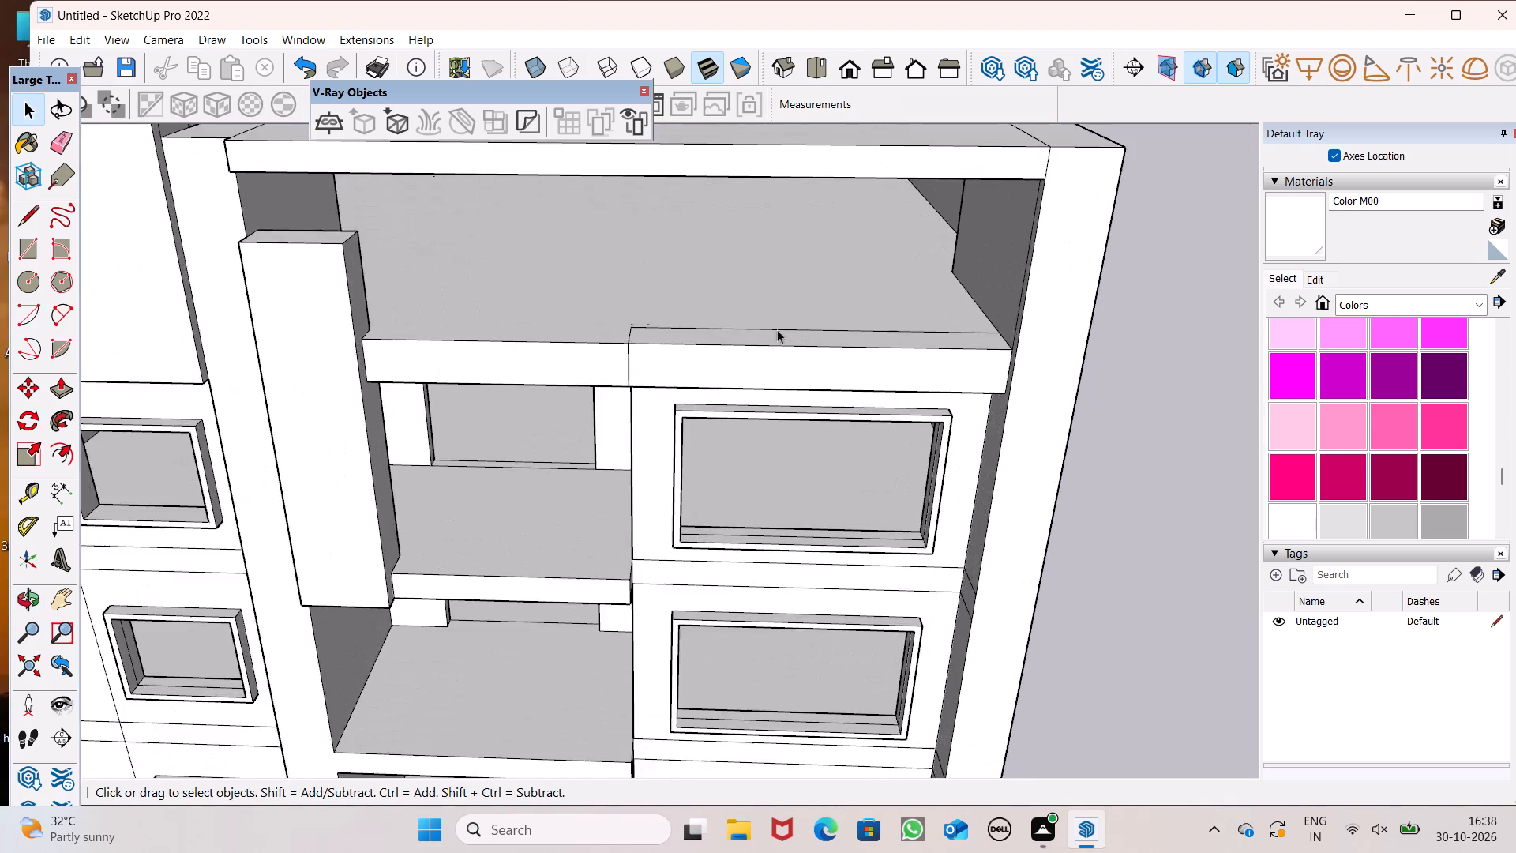
{"action": "scroll", "coordinate": [745, 355], "scroll_direction": "down", "scroll_amount": 4}
{"action": "middle_click_drag", "start_coordinate": [741, 371], "coordinate": [781, 404]}
{"action": "scroll", "coordinate": [610, 361], "scroll_direction": "up", "scroll_amount": 1}
{"action": "left_click", "coordinate": [67, 384]}
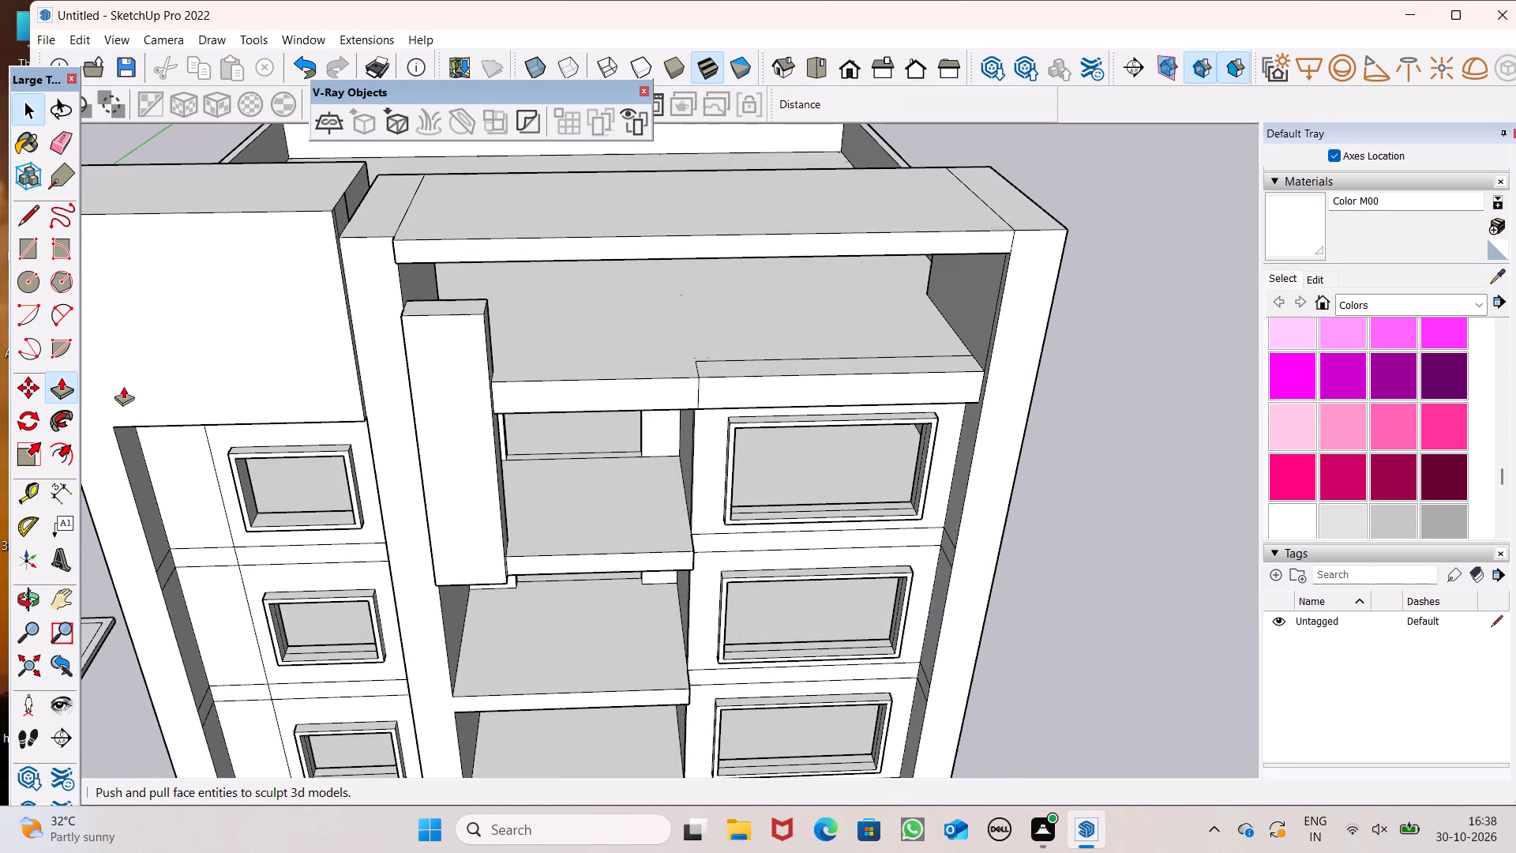
{"action": "middle_click_drag", "start_coordinate": [318, 395], "coordinate": [466, 453]}
{"action": "scroll", "coordinate": [535, 401], "scroll_direction": "up", "scroll_amount": 5}
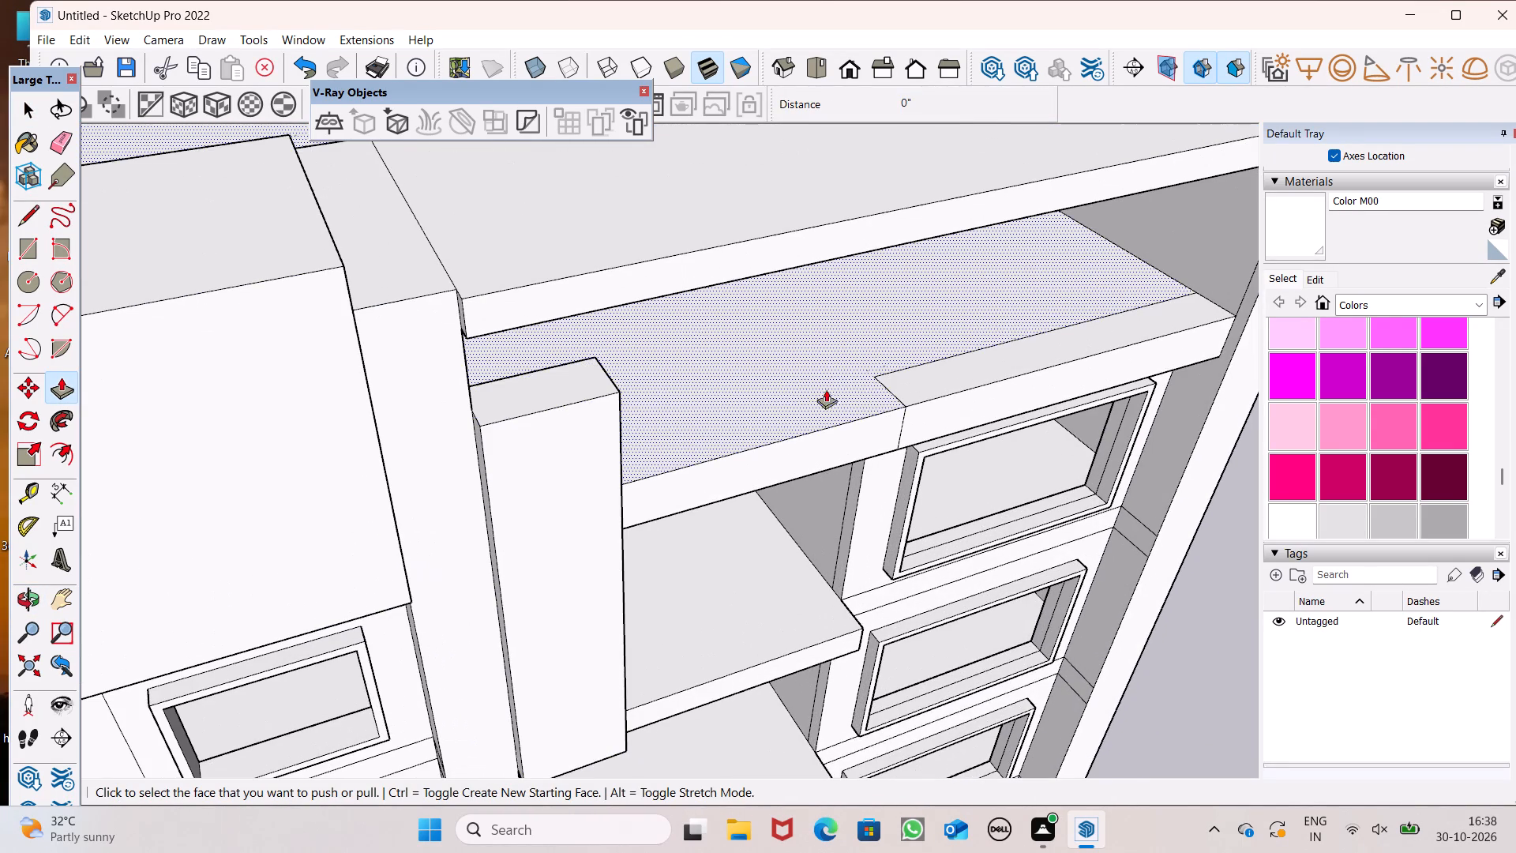
{"action": "left_click_drag", "start_coordinate": [913, 392], "coordinate": [685, 381]}
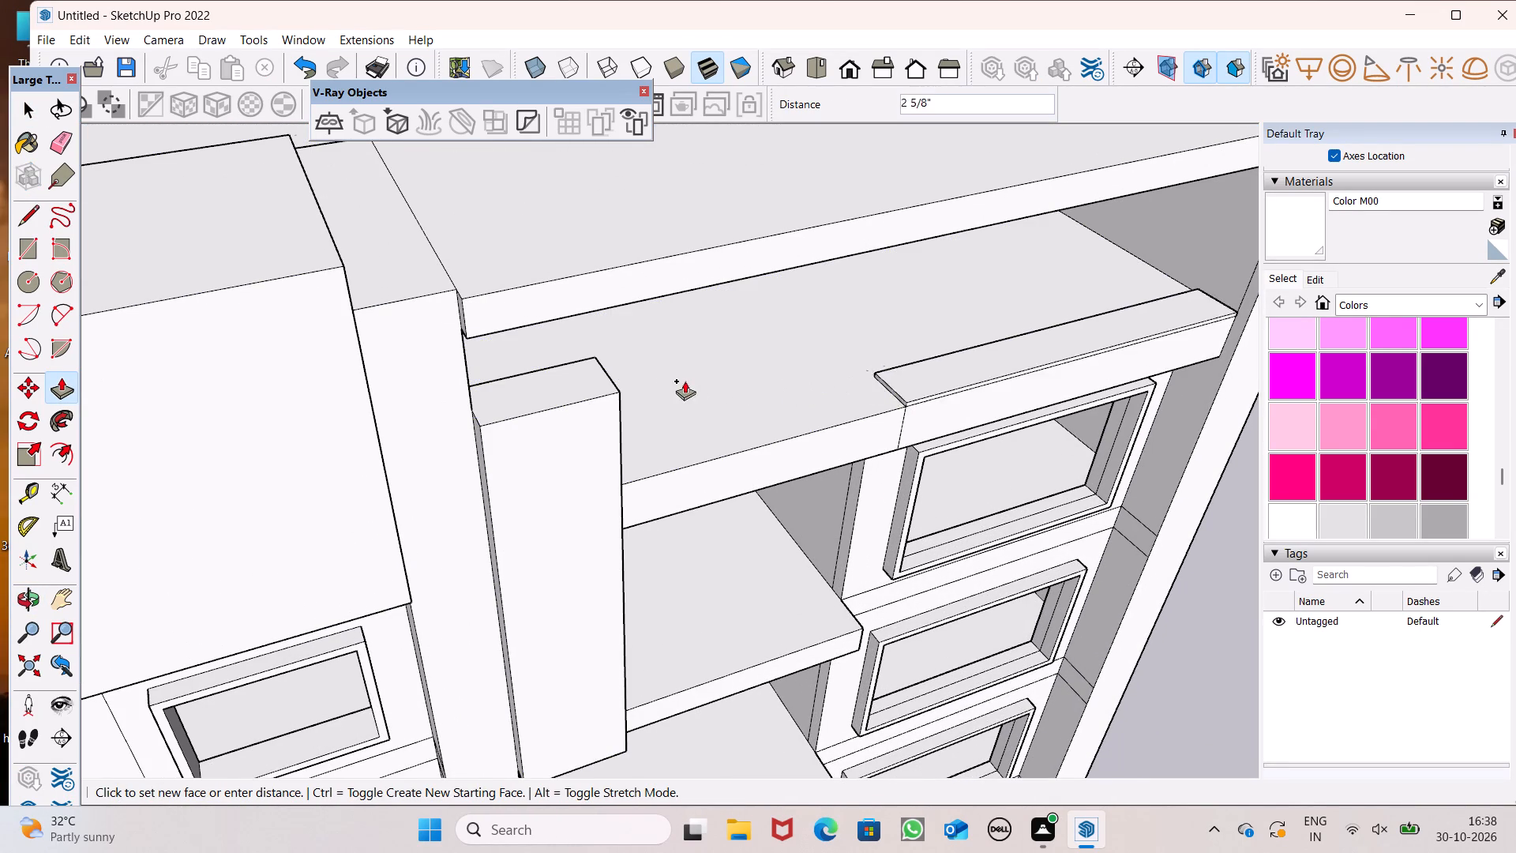
{"action": "left_click_drag", "start_coordinate": [685, 381], "coordinate": [607, 391]}
{"action": "scroll", "coordinate": [547, 390], "scroll_direction": "down", "scroll_amount": 2}
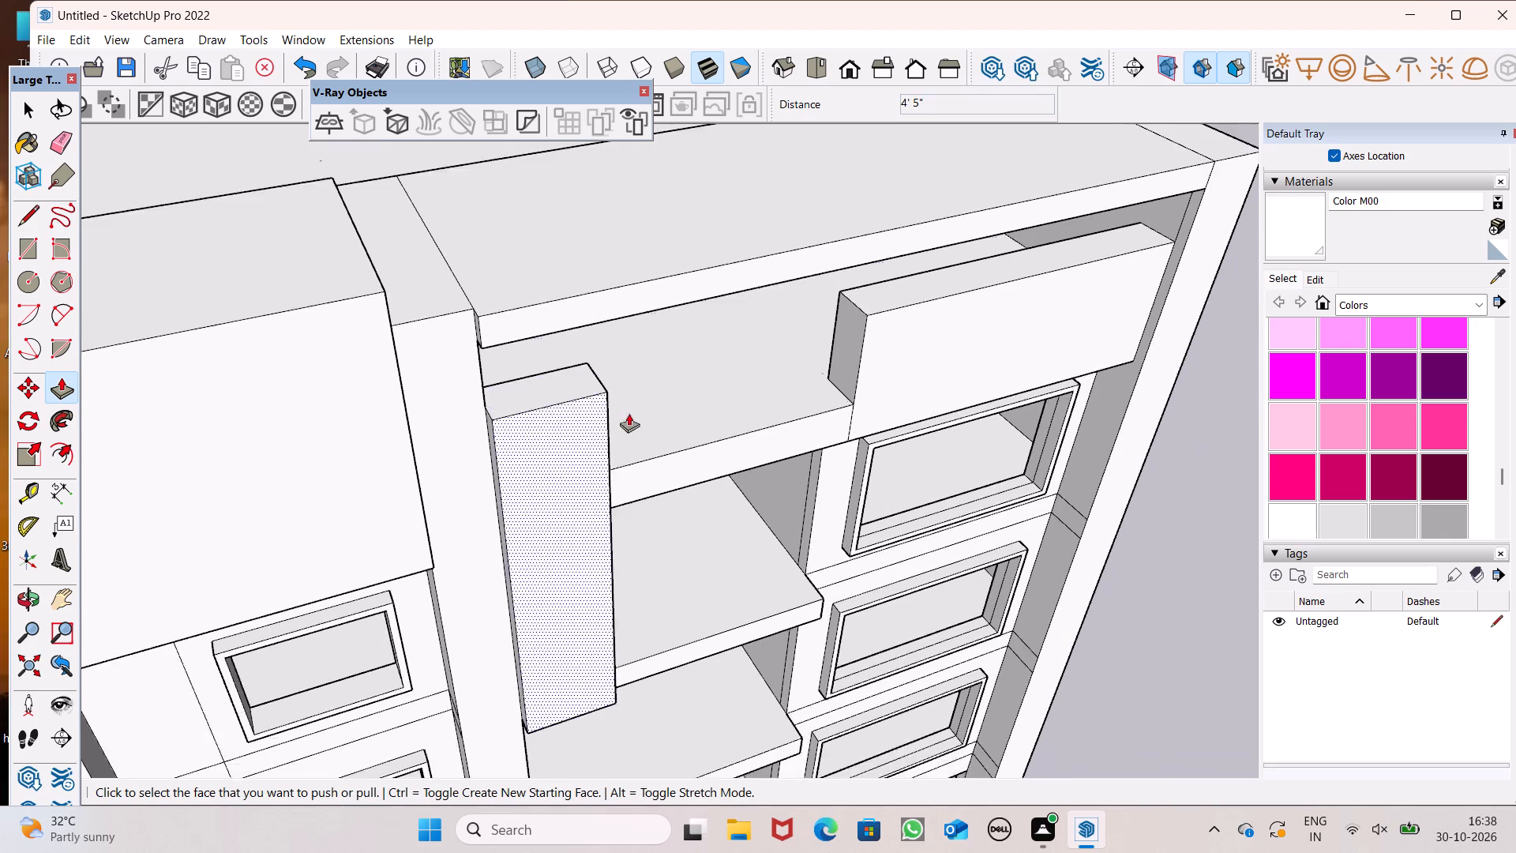
Examine the parapet block beside the pier and beneath the rooftop beam on the front facade.
{"action": "middle_click_drag", "start_coordinate": [629, 408], "coordinate": [440, 260]}
{"action": "scroll", "coordinate": [496, 302], "scroll_direction": "down", "scroll_amount": 3}
{"action": "middle_click_drag", "start_coordinate": [564, 321], "coordinate": [822, 303]}
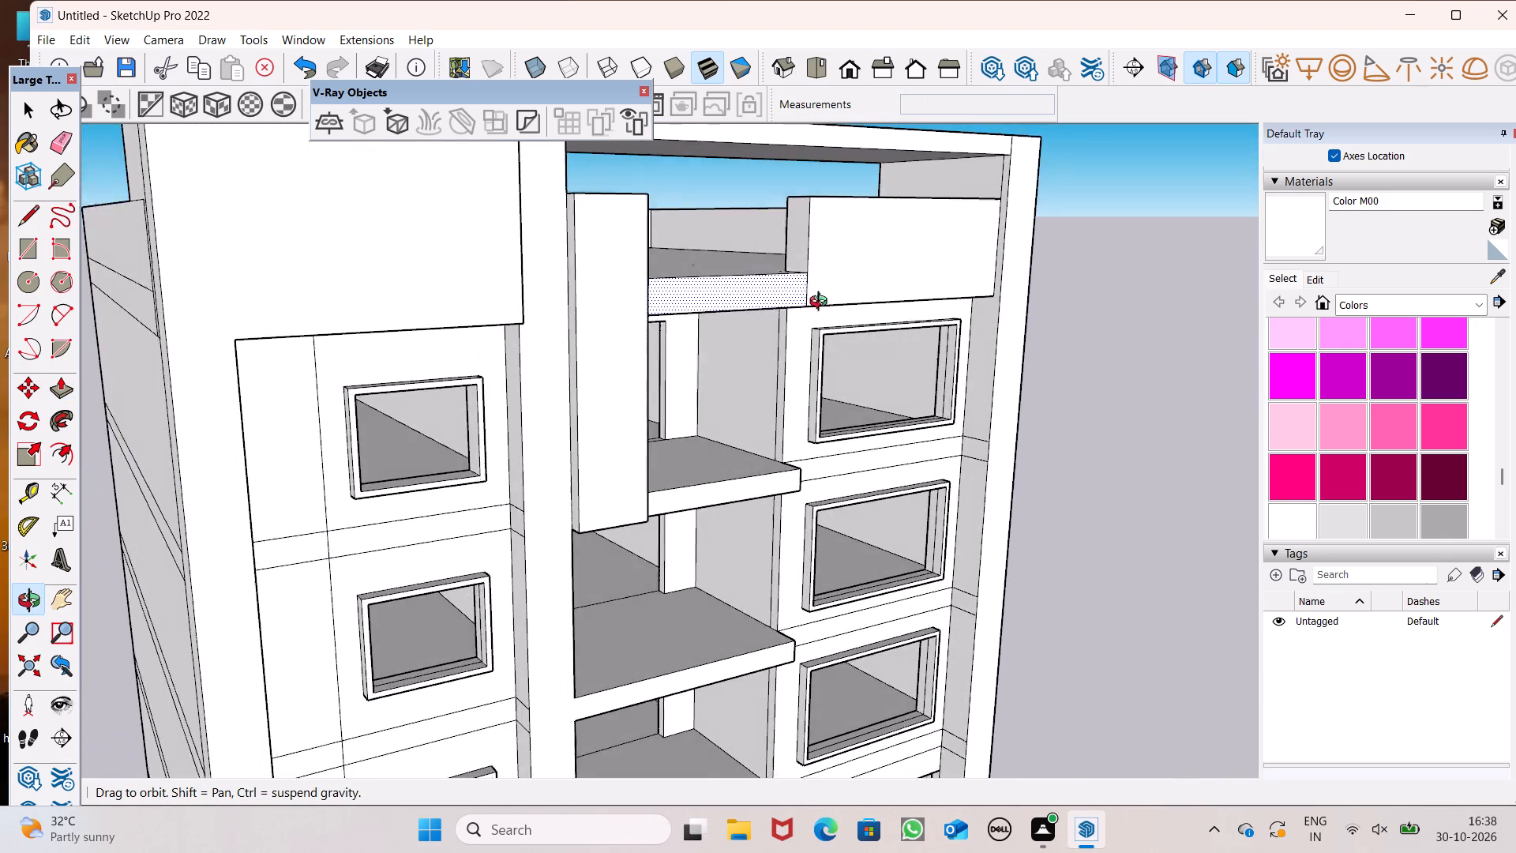
{"action": "middle_click_drag", "start_coordinate": [822, 303], "coordinate": [610, 298]}
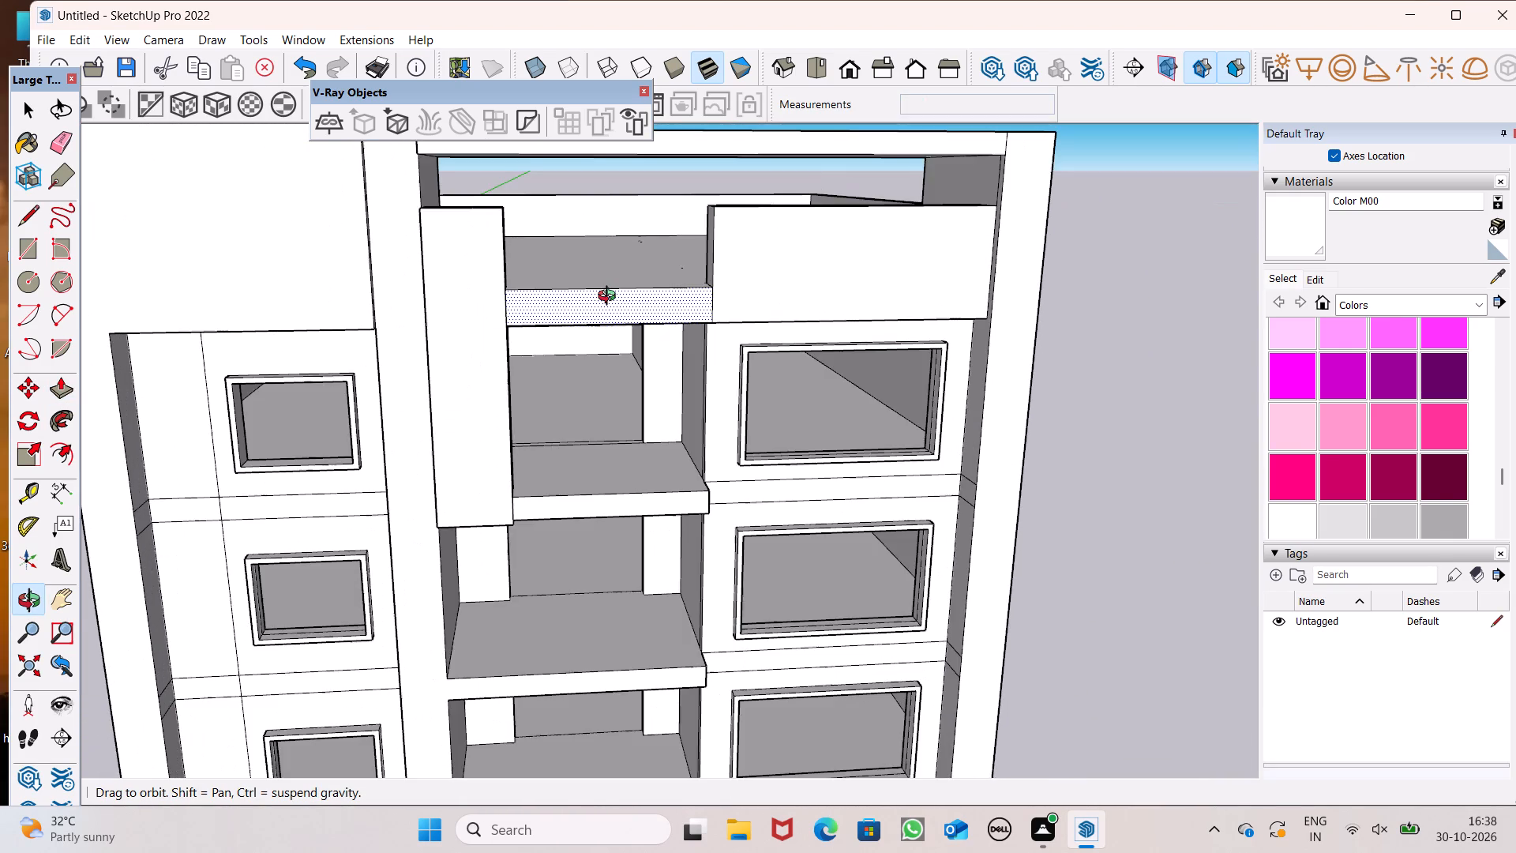
{"action": "middle_click_drag", "start_coordinate": [610, 298], "coordinate": [602, 288]}
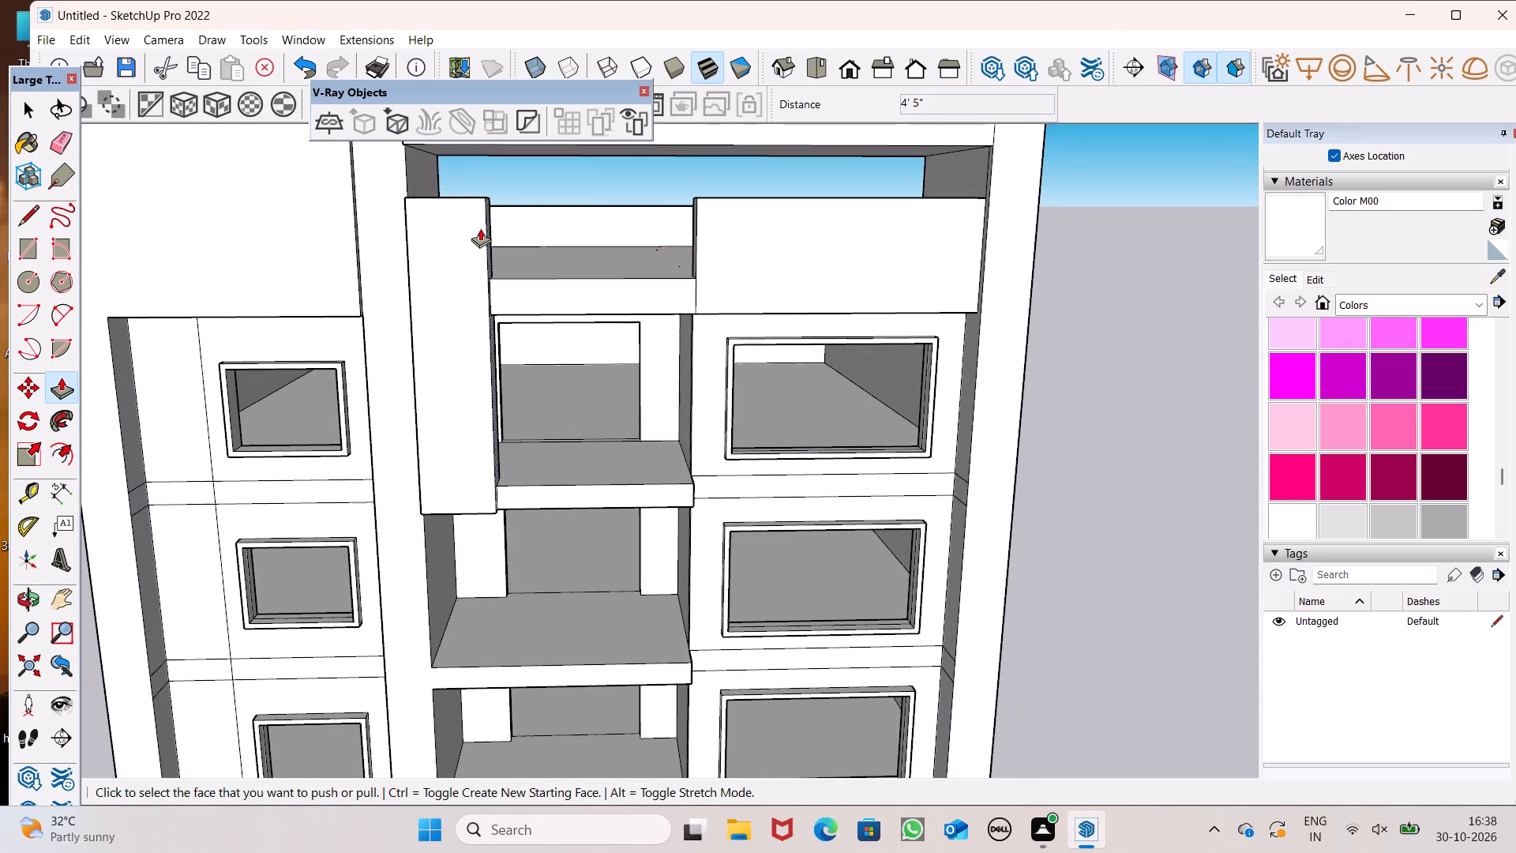
{"action": "scroll", "coordinate": [480, 228], "scroll_direction": "down", "scroll_amount": 2}
{"action": "middle_click_drag", "start_coordinate": [527, 243], "coordinate": [502, 277]}
{"action": "middle_click_drag", "start_coordinate": [502, 277], "coordinate": [499, 306]}
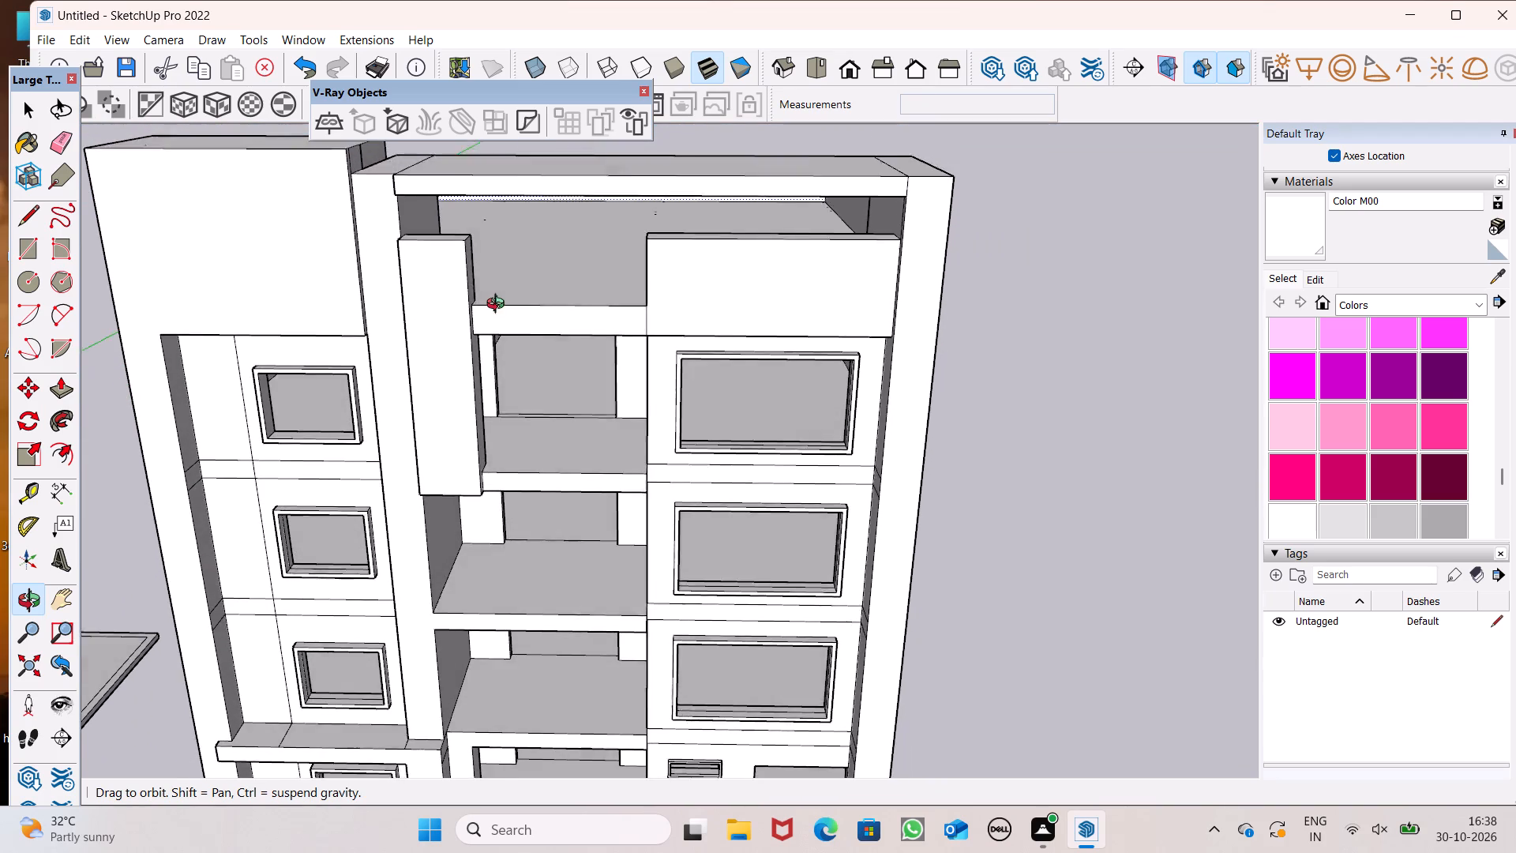
{"action": "middle_click_drag", "start_coordinate": [499, 306], "coordinate": [498, 281]}
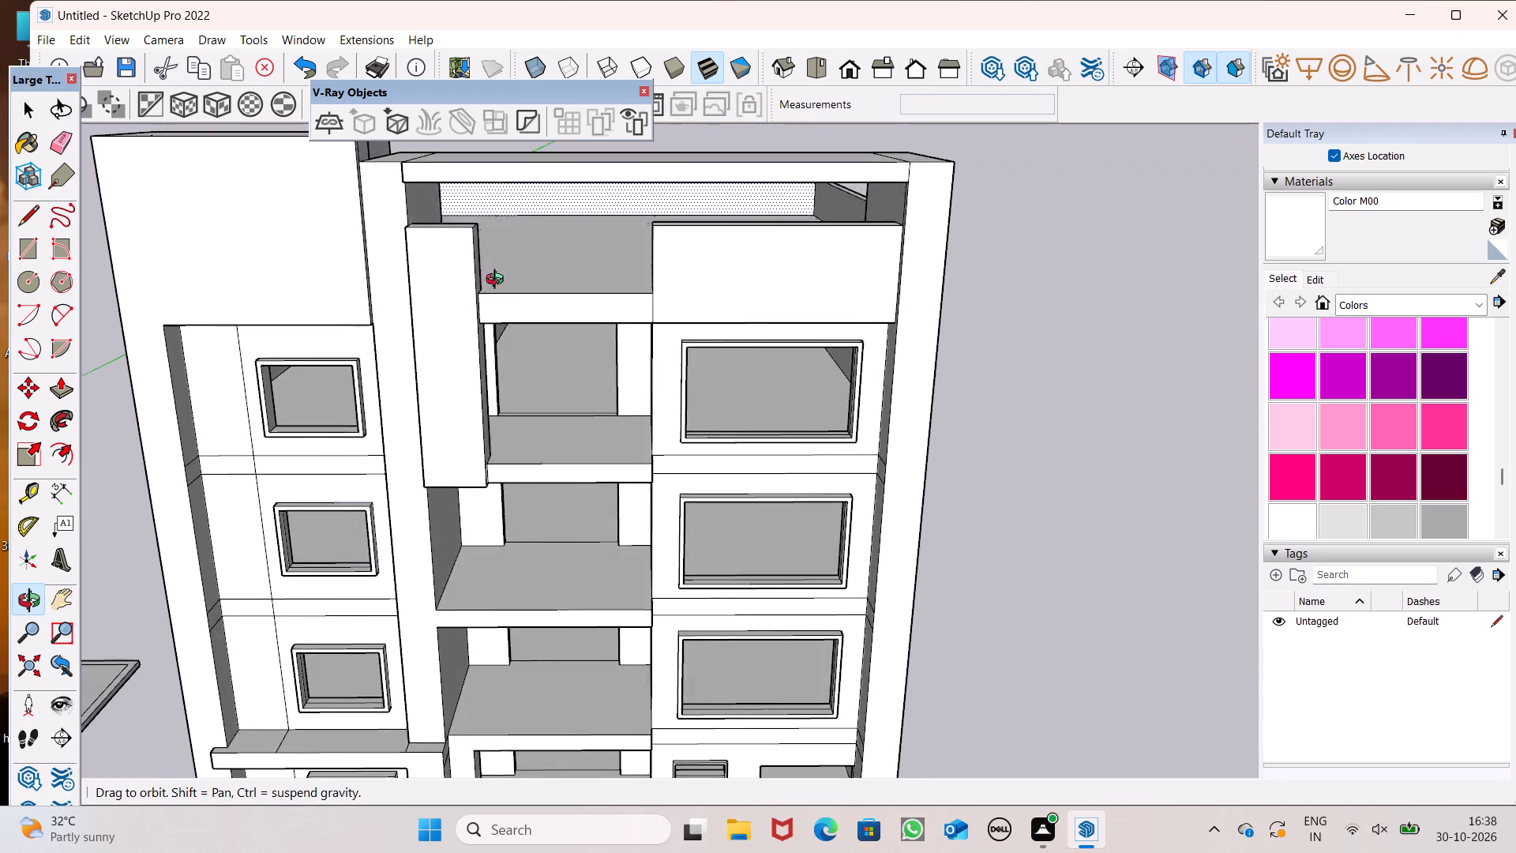
{"action": "middle_click_drag", "start_coordinate": [498, 281], "coordinate": [475, 280]}
{"action": "key", "text": "space"}
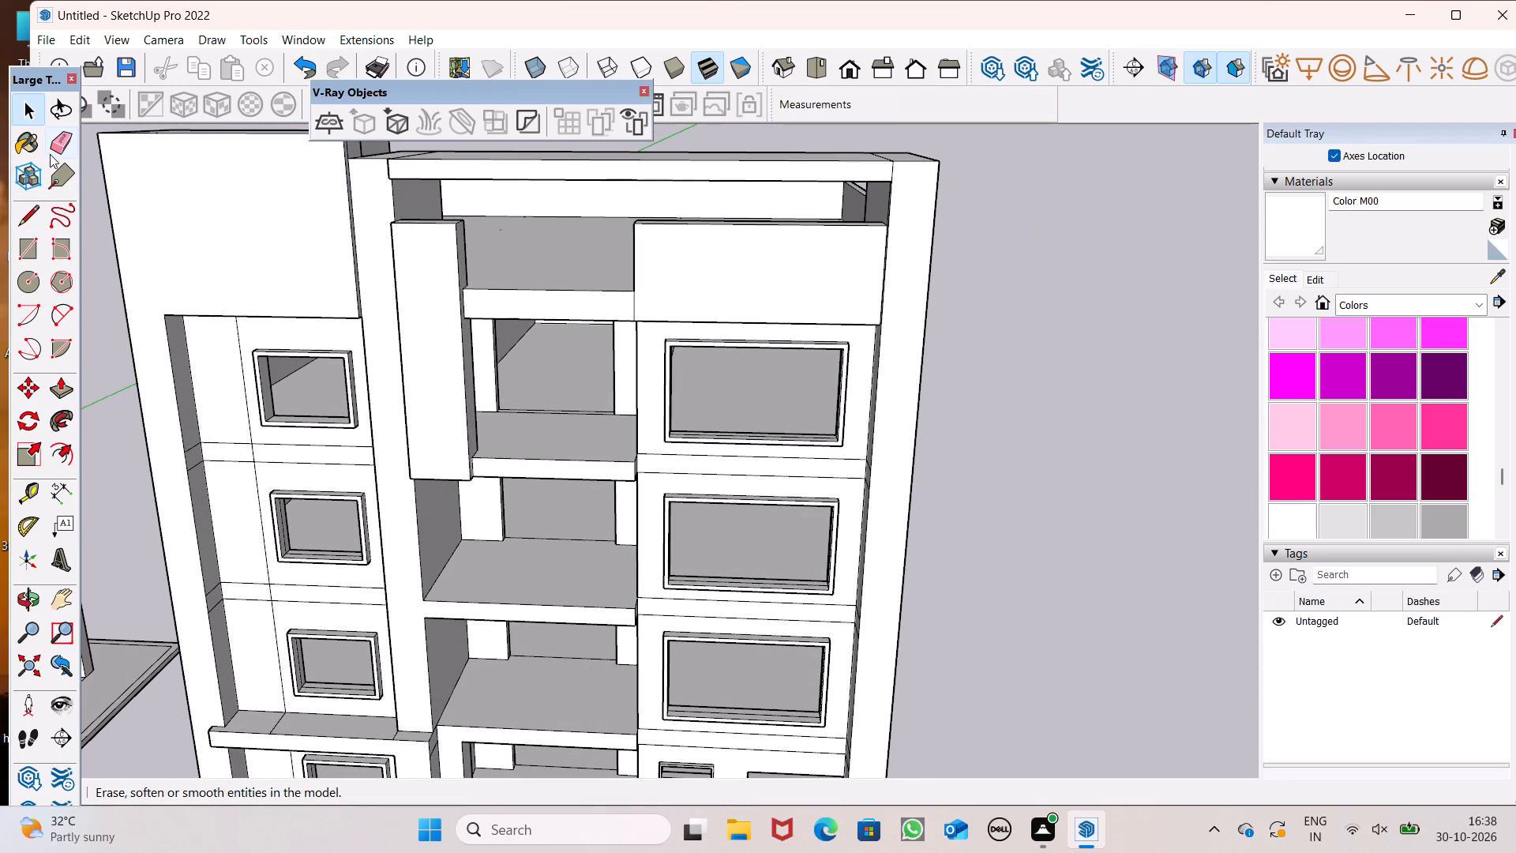
Draw a narrow vertical rectangle about 6 1/2" by 3' 9" on the parapet block's front face, starting at its top edge.
{"action": "left_click", "coordinate": [35, 256]}
{"action": "scroll", "coordinate": [580, 255], "scroll_direction": "down", "scroll_amount": 4}
{"action": "middle_click_drag", "start_coordinate": [734, 263], "coordinate": [734, 263]}
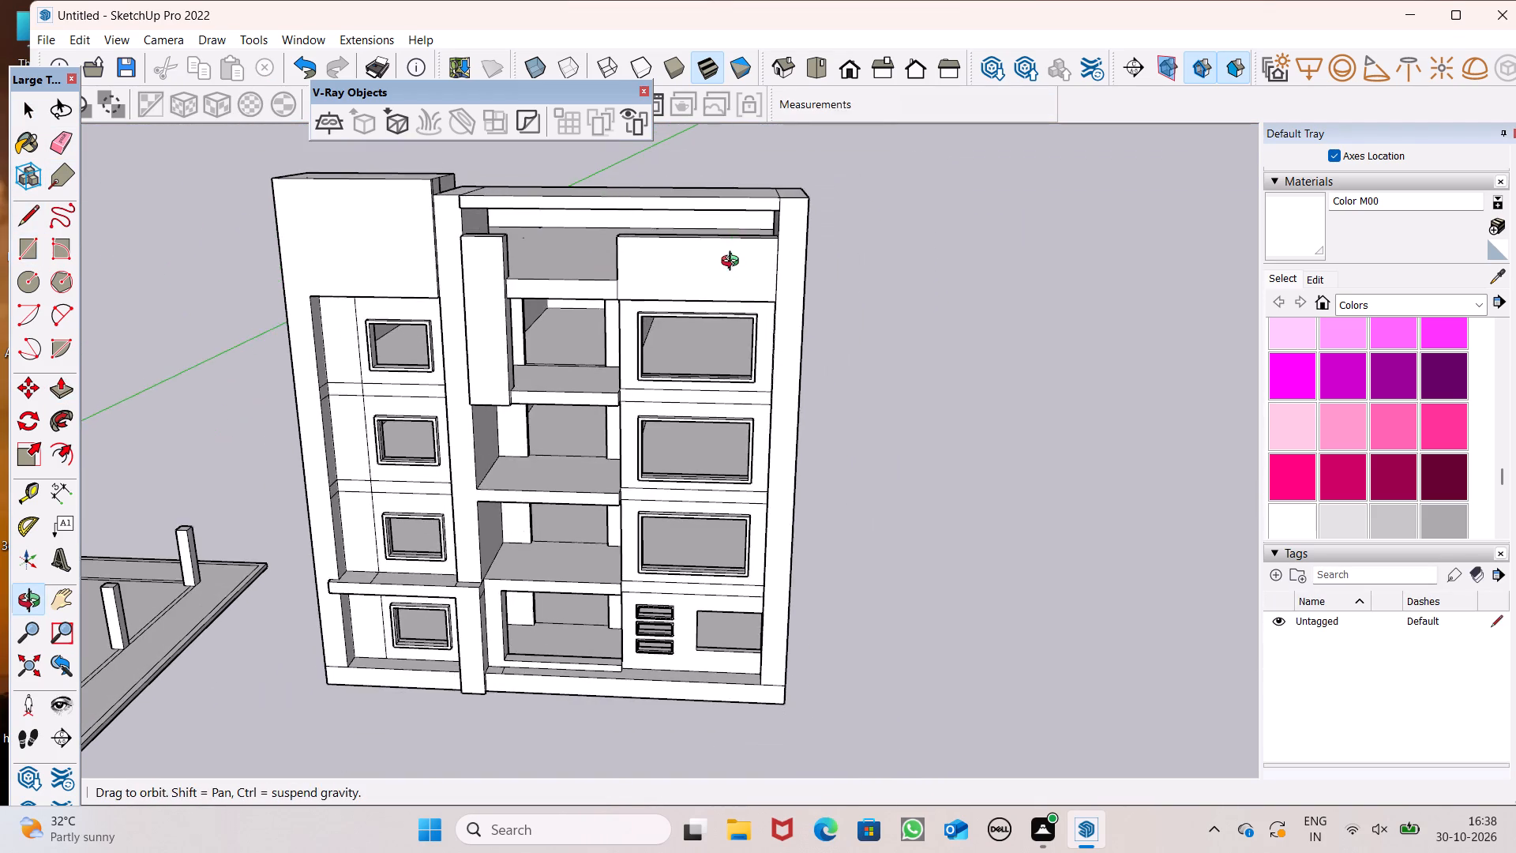
{"action": "middle_click_drag", "start_coordinate": [734, 263], "coordinate": [736, 237]}
{"action": "scroll", "coordinate": [699, 204], "scroll_direction": "up", "scroll_amount": 8}
{"action": "scroll", "coordinate": [699, 203], "scroll_direction": "down", "scroll_amount": 4}
{"action": "middle_click_drag", "start_coordinate": [704, 231], "coordinate": [729, 284]}
{"action": "scroll", "coordinate": [729, 285], "scroll_direction": "up", "scroll_amount": 1}
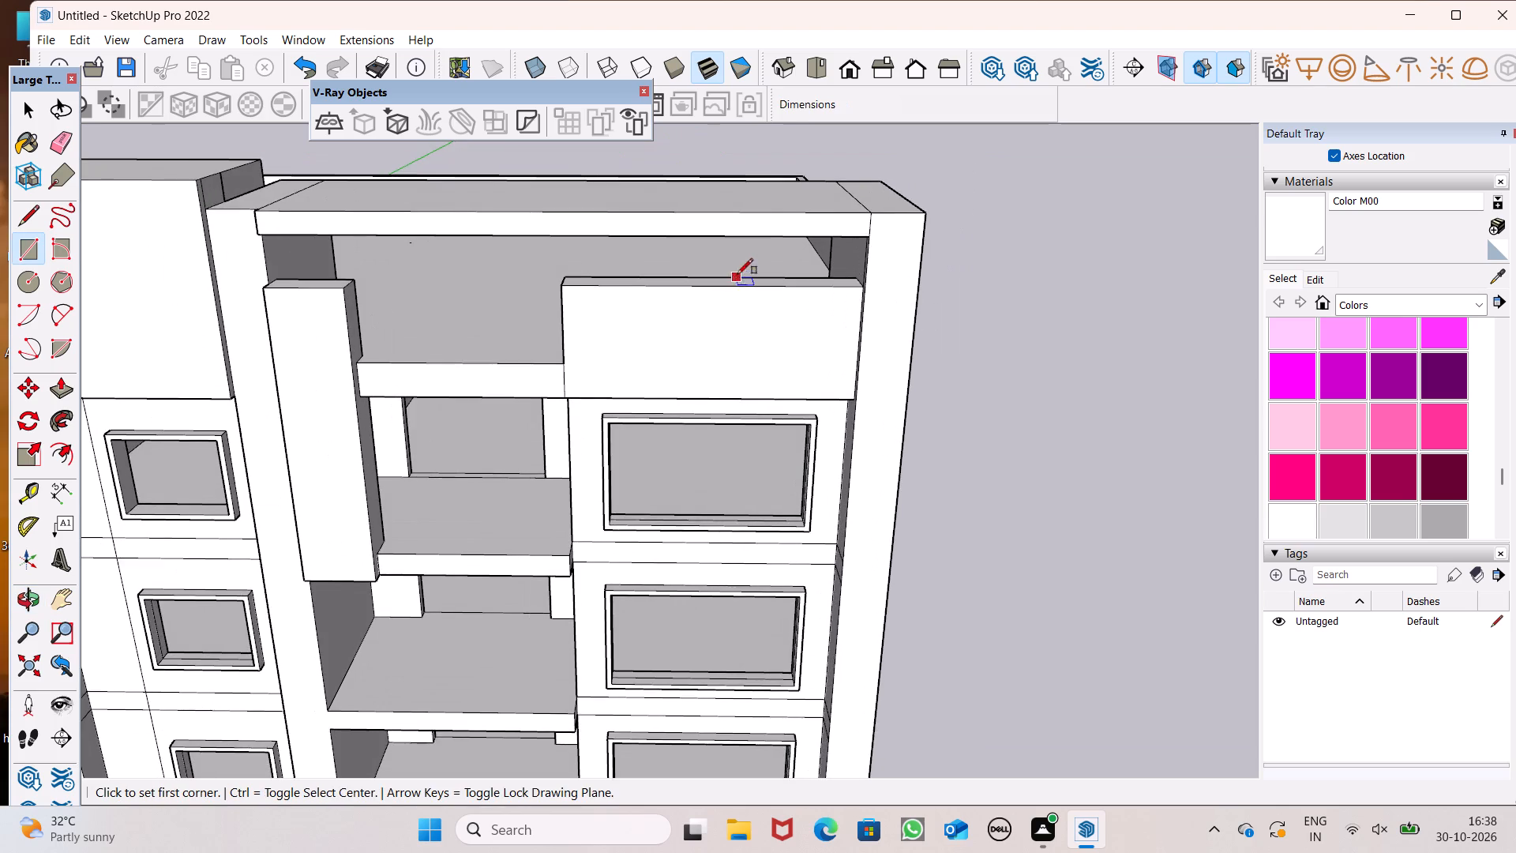
{"action": "scroll", "coordinate": [730, 289], "scroll_direction": "up", "scroll_amount": 6}
{"action": "middle_click", "coordinate": [704, 326]}
{"action": "scroll", "coordinate": [680, 318], "scroll_direction": "up", "scroll_amount": 3}
{"action": "scroll", "coordinate": [677, 319], "scroll_direction": "down", "scroll_amount": 1}
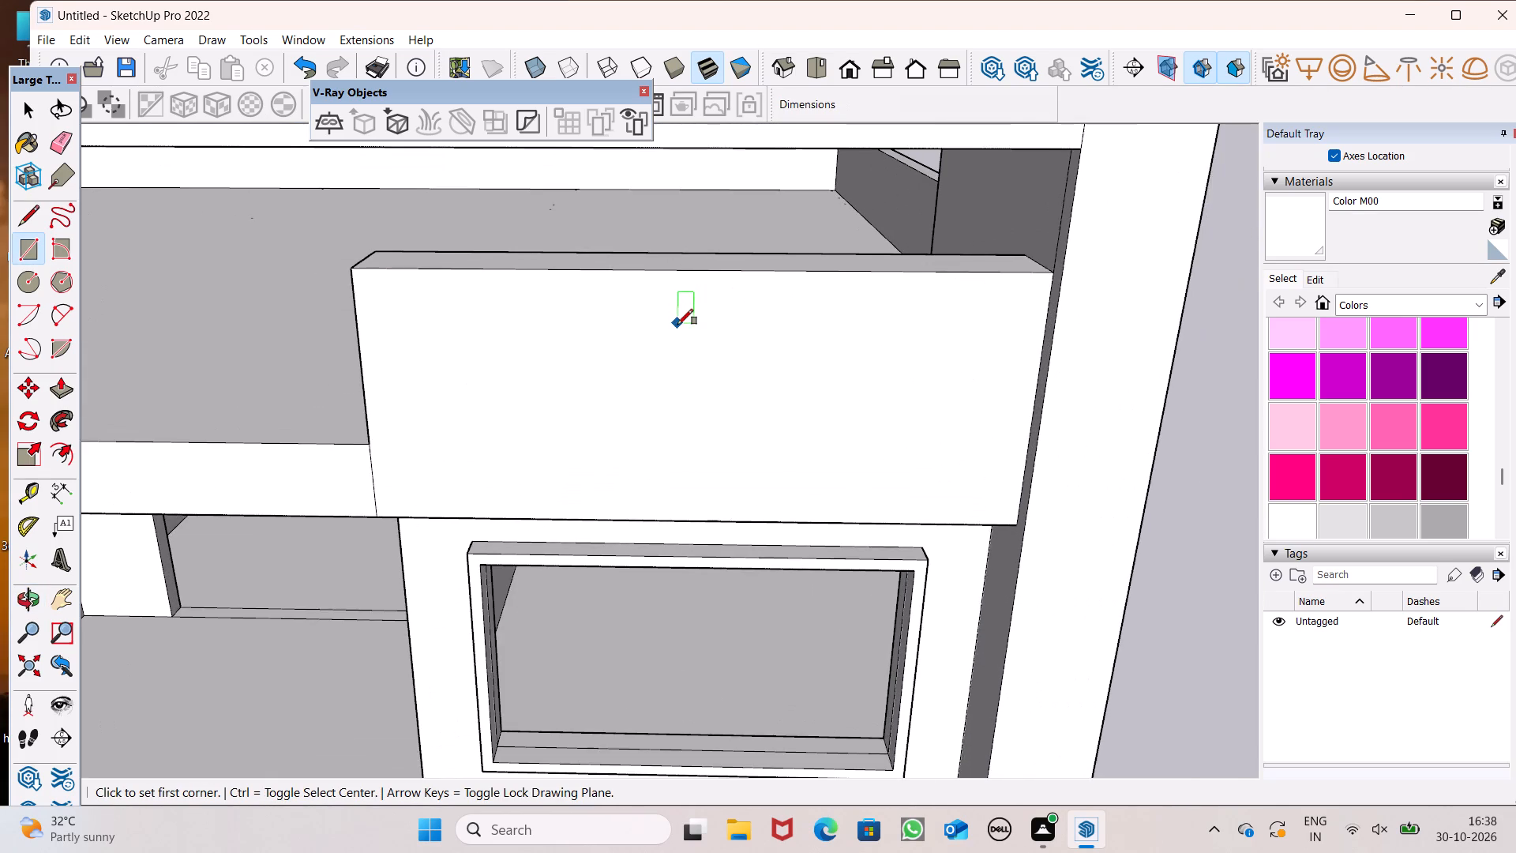
{"action": "scroll", "coordinate": [662, 323], "scroll_direction": "up", "scroll_amount": 1}
{"action": "scroll", "coordinate": [632, 309], "scroll_direction": "down", "scroll_amount": 3}
{"action": "middle_click_drag", "start_coordinate": [642, 327], "coordinate": [647, 264]}
{"action": "scroll", "coordinate": [647, 264], "scroll_direction": "up", "scroll_amount": 2}
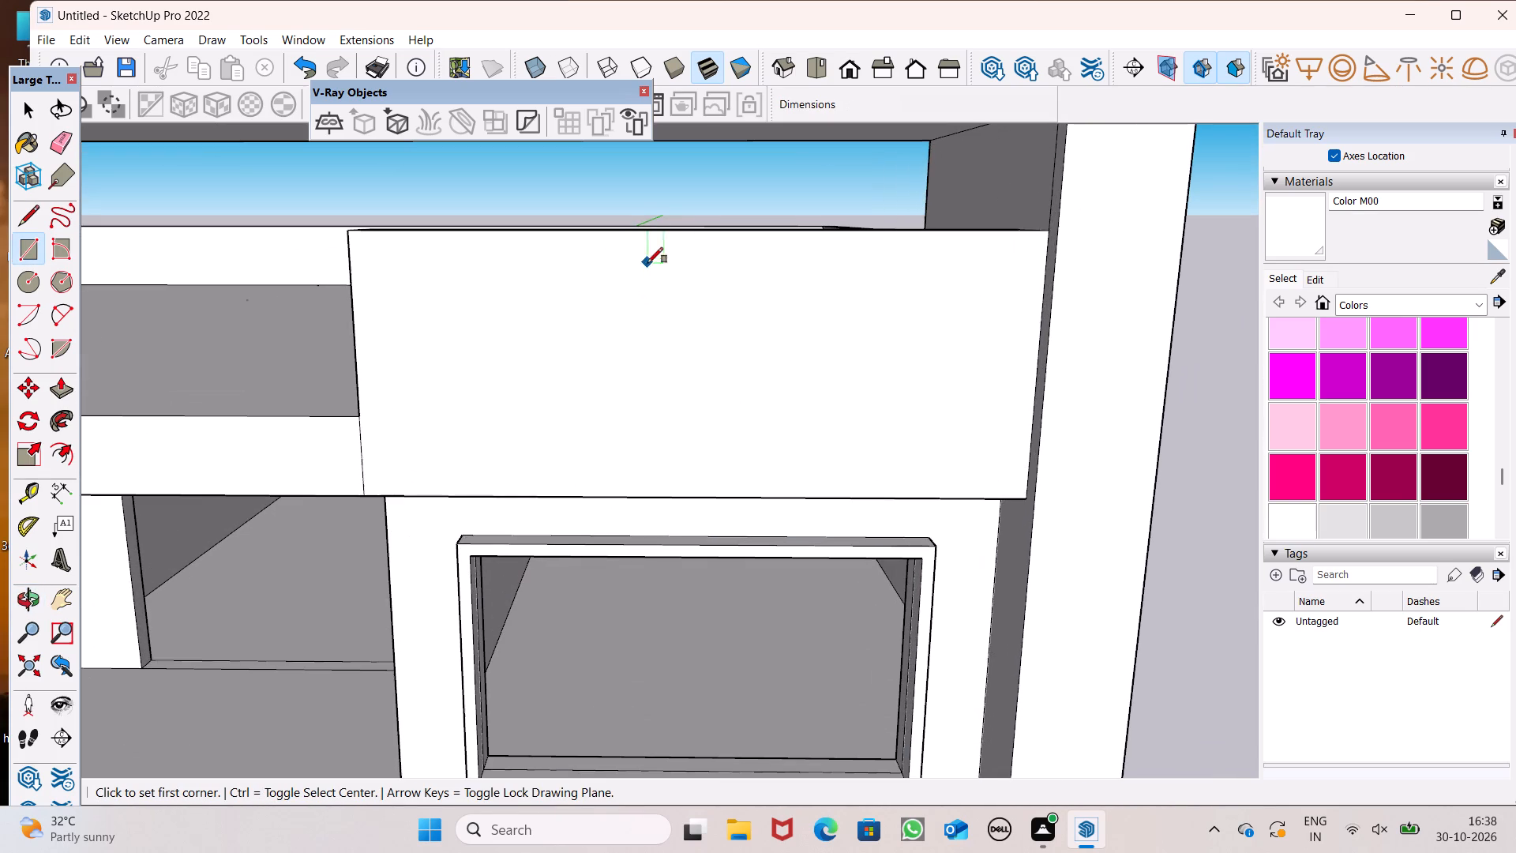
{"action": "left_click", "coordinate": [612, 233]}
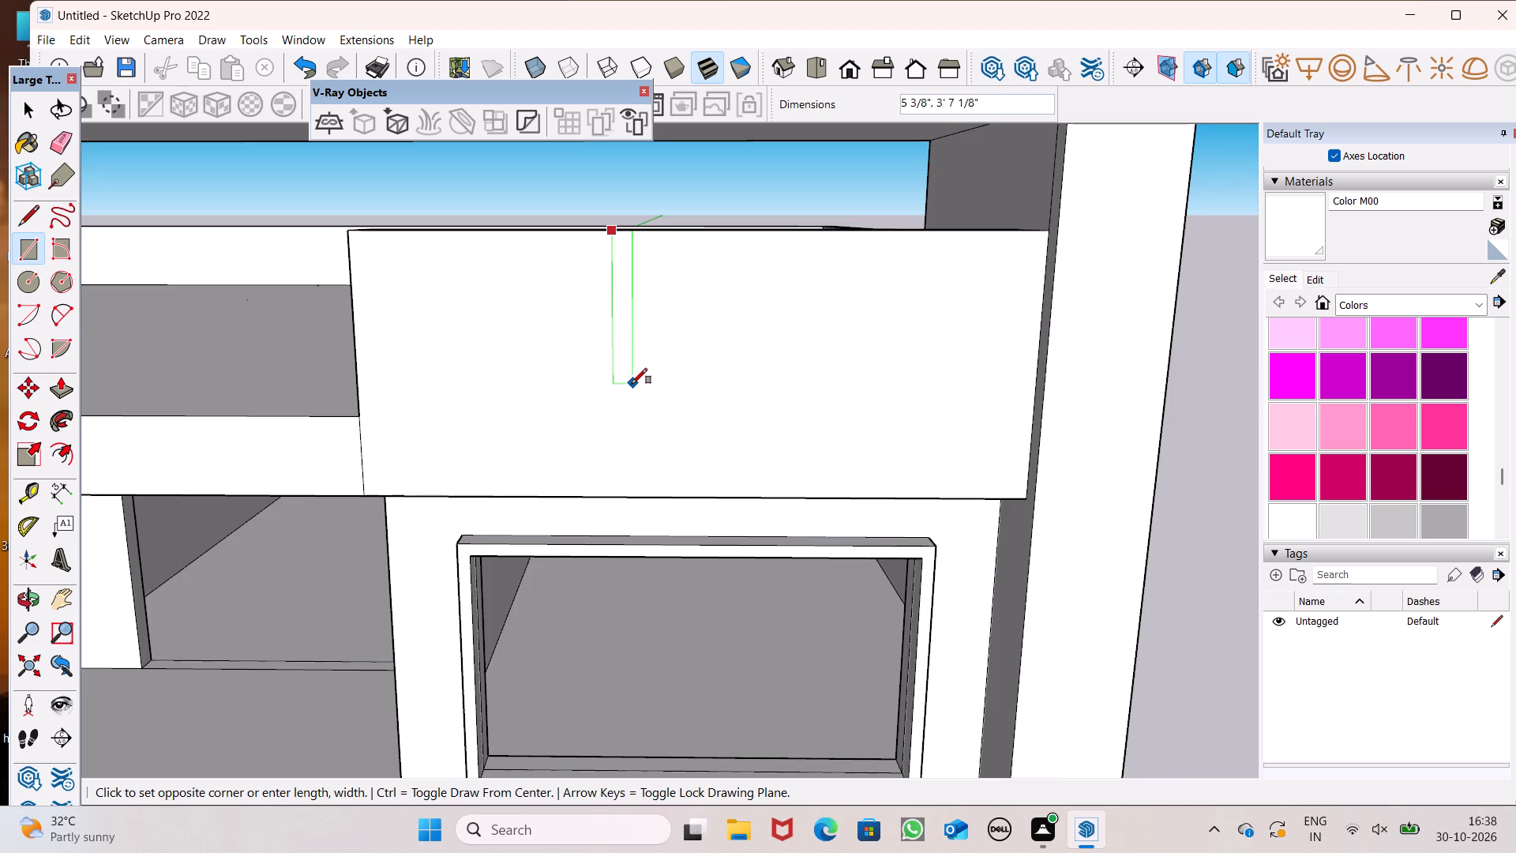
{"action": "scroll", "coordinate": [629, 384], "scroll_direction": "up", "scroll_amount": 5}
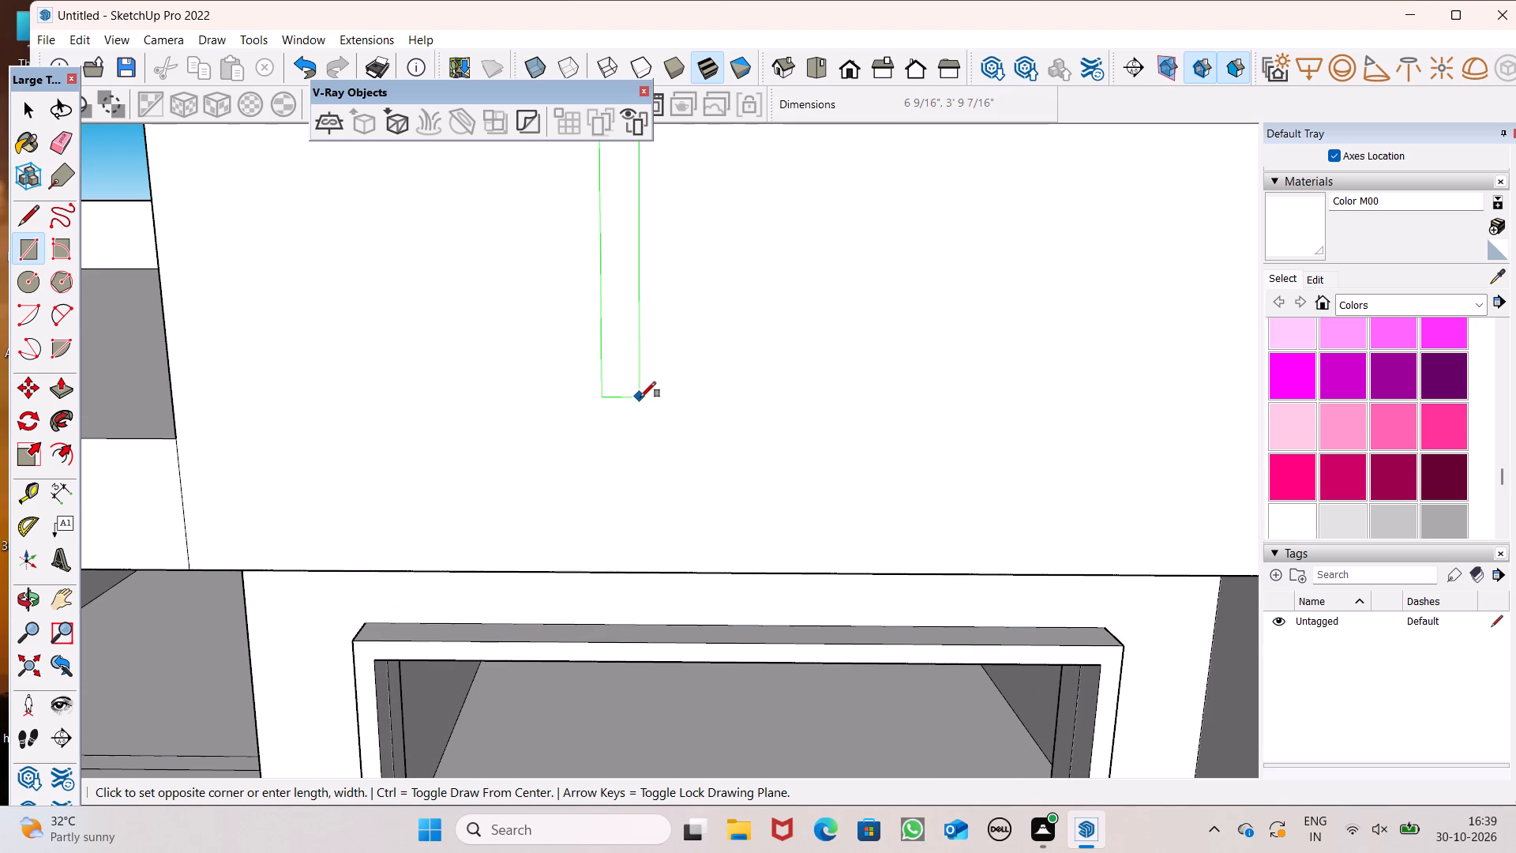
{"action": "left_click", "coordinate": [640, 397]}
{"action": "scroll", "coordinate": [637, 409], "scroll_direction": "down", "scroll_amount": 5}
{"action": "key", "text": "space"}
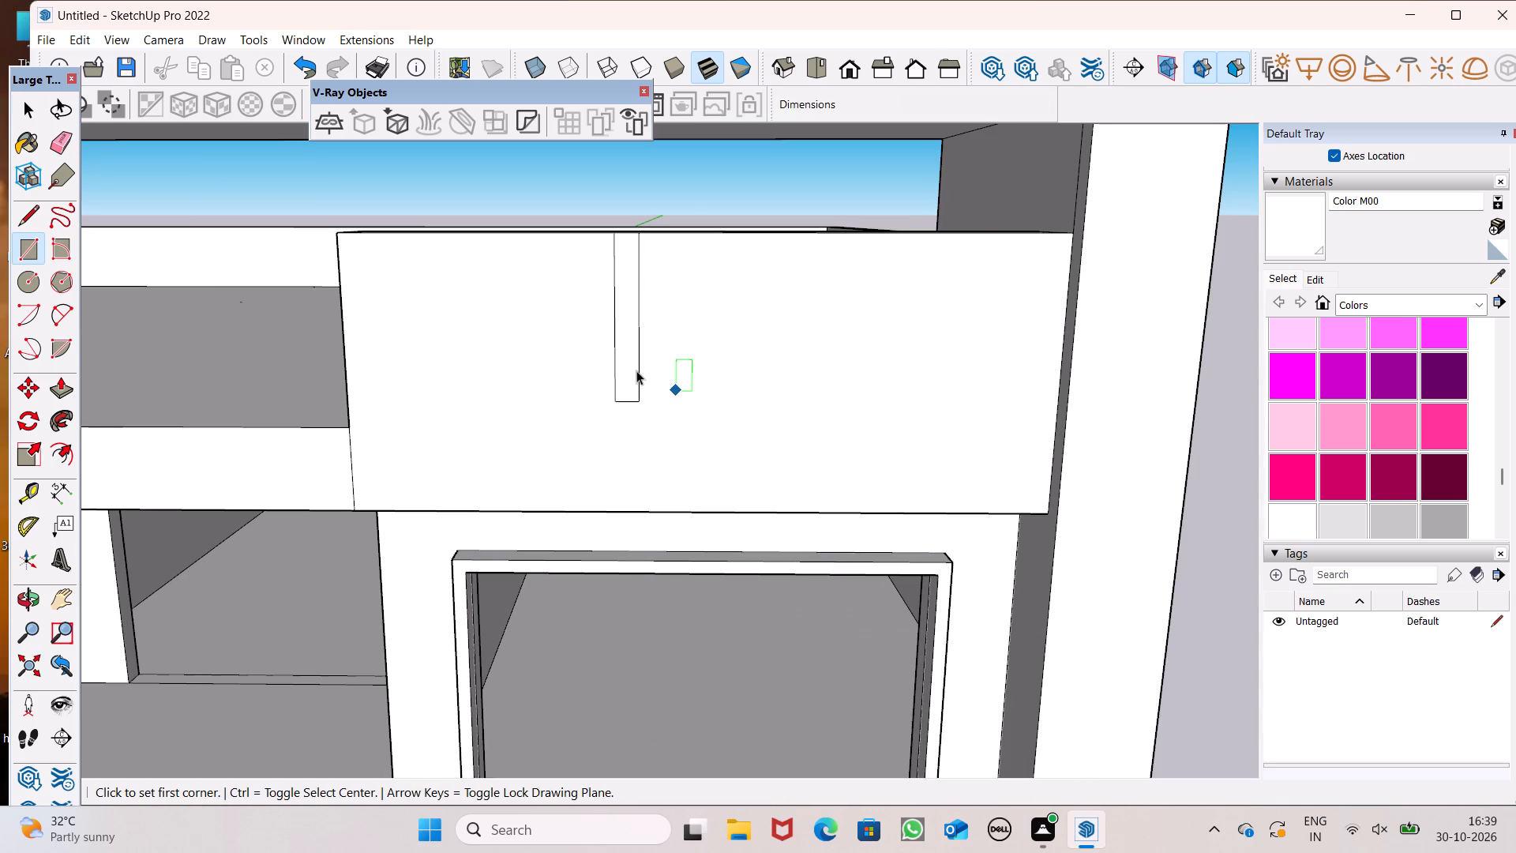
Copy the narrow rectangle sideways about 1' 6" along the top edge of the parapet block's front face.
{"action": "scroll", "coordinate": [633, 370], "scroll_direction": "down", "scroll_amount": 4}
{"action": "middle_click_drag", "start_coordinate": [646, 381], "coordinate": [628, 415]}
{"action": "scroll", "coordinate": [620, 407], "scroll_direction": "up", "scroll_amount": 4}
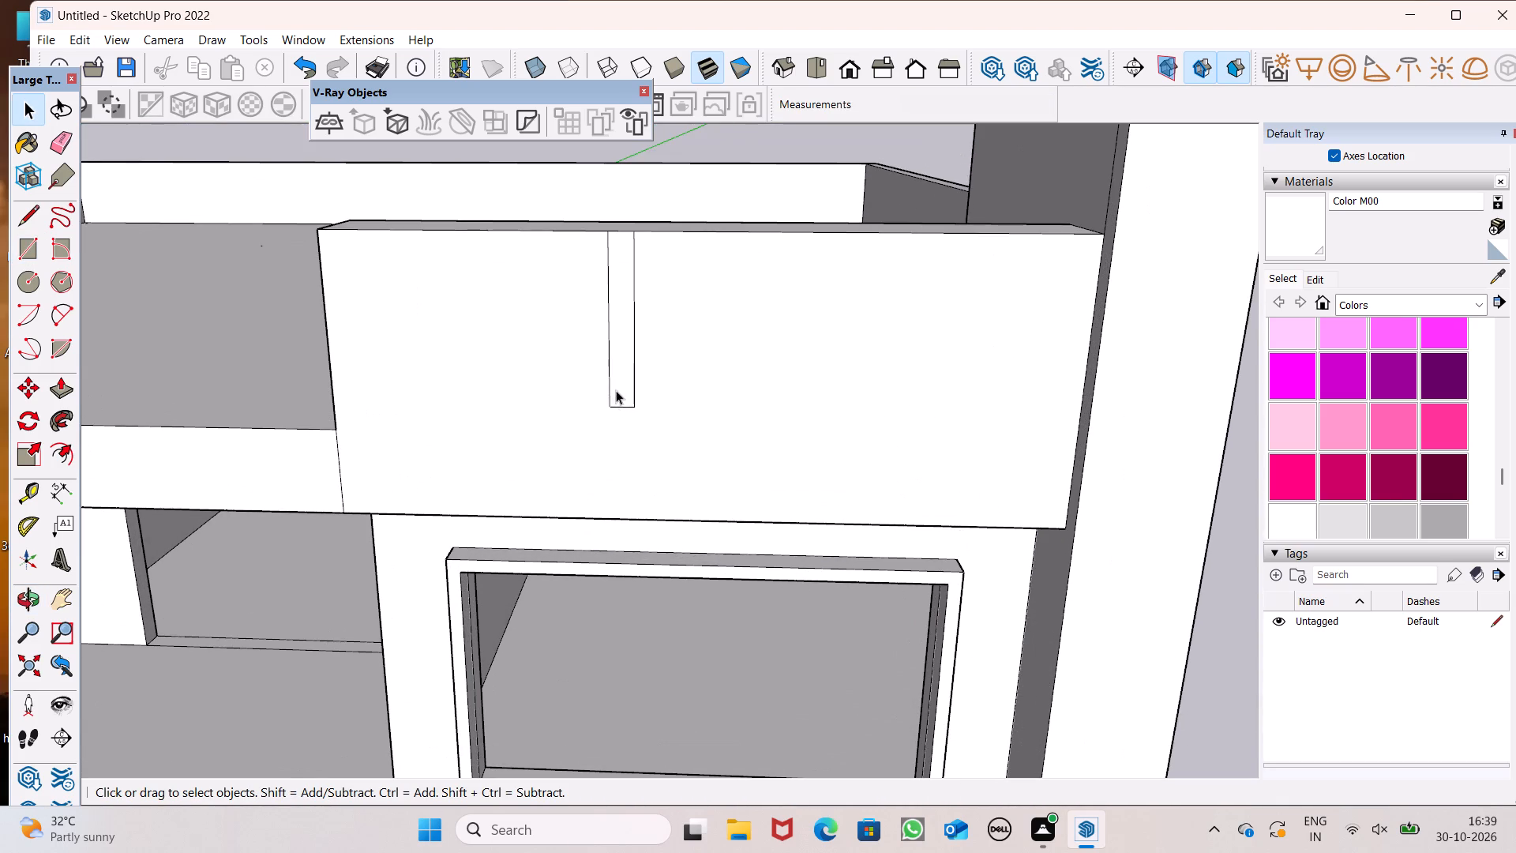
{"action": "double_click", "coordinate": [616, 390]}
{"action": "double_click", "coordinate": [614, 377]}
{"action": "double_click", "coordinate": [621, 376]}
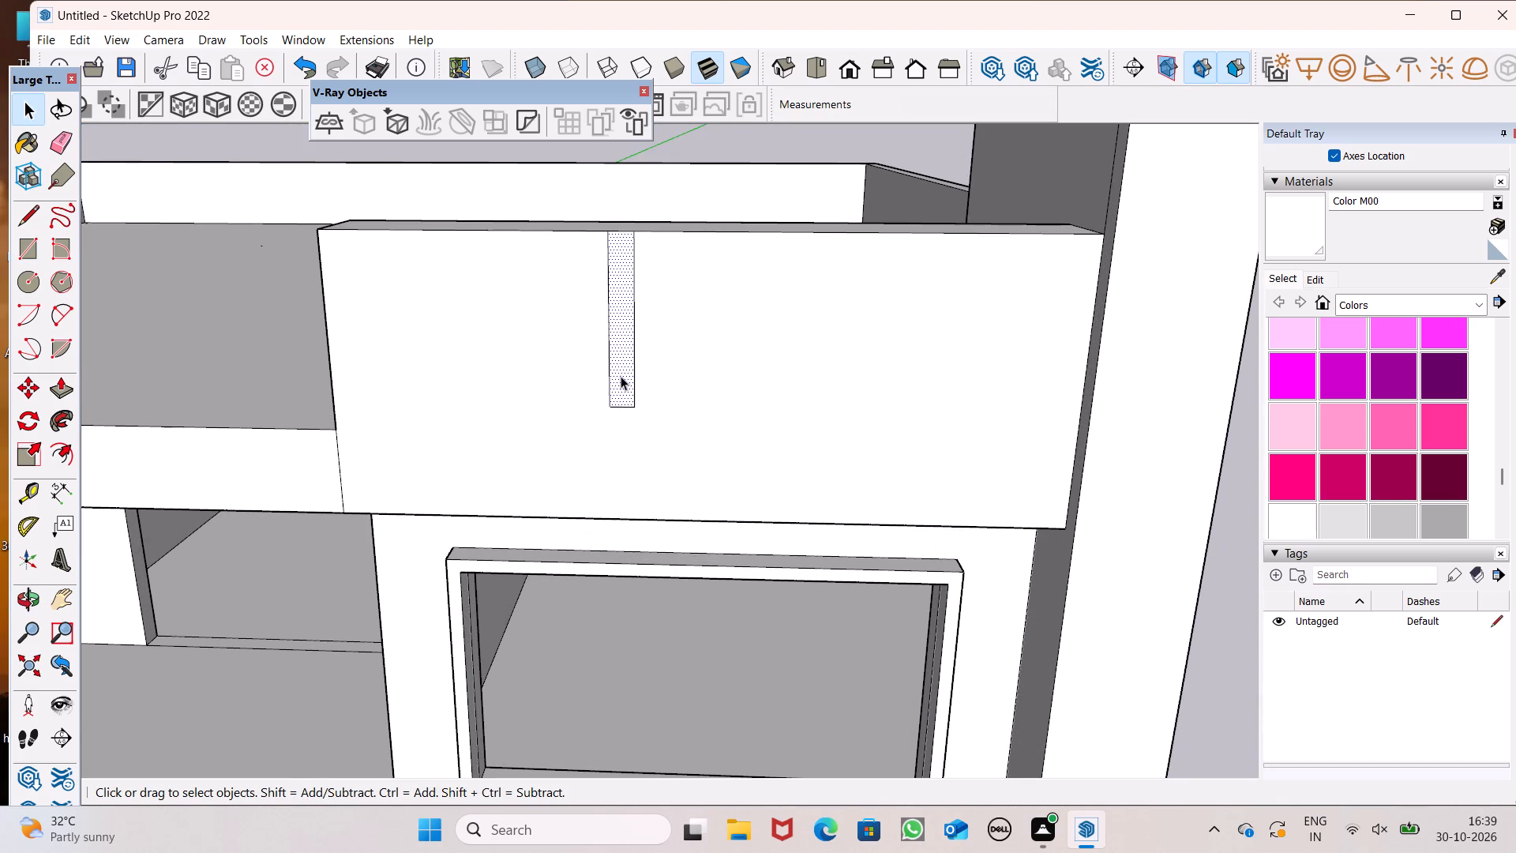
{"action": "scroll", "coordinate": [601, 359], "scroll_direction": "down", "scroll_amount": 6}
{"action": "scroll", "coordinate": [631, 314], "scroll_direction": "up", "scroll_amount": 5}
{"action": "key", "text": "m"}
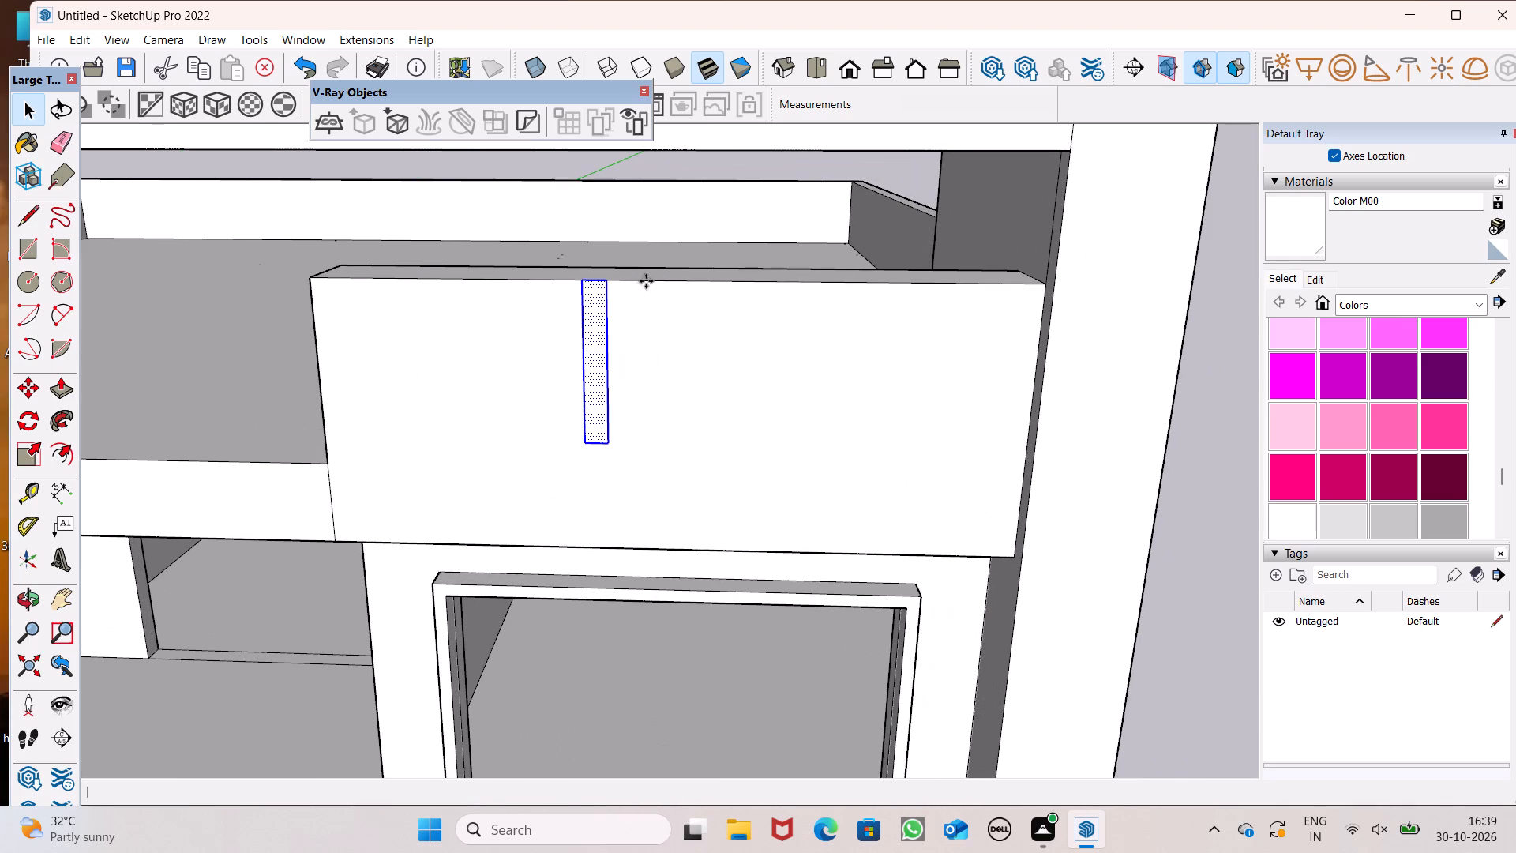
{"action": "key", "text": "Return"}
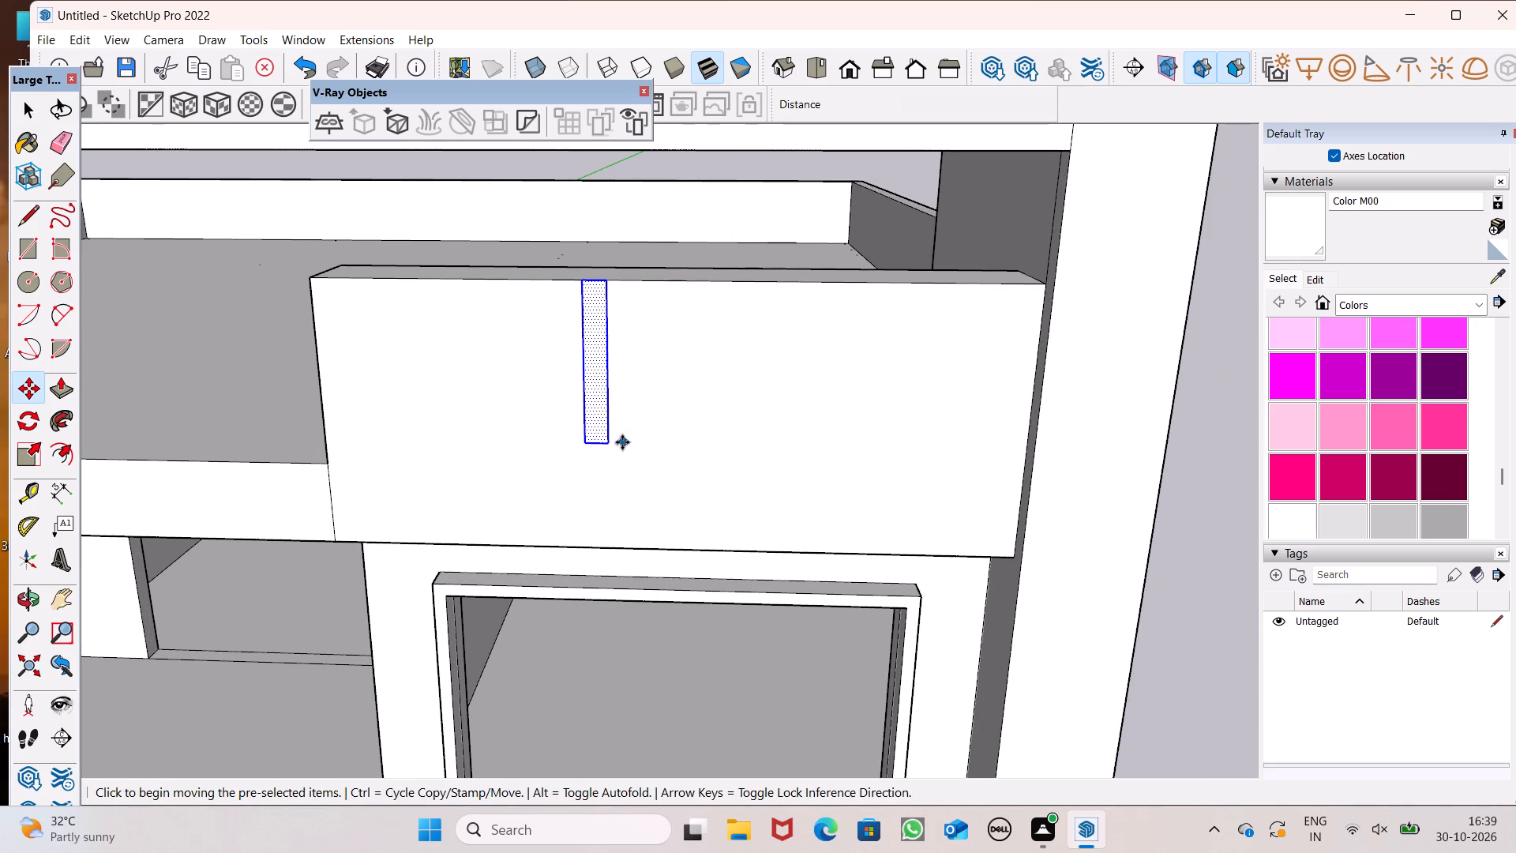
{"action": "left_click_drag", "start_coordinate": [612, 444], "coordinate": [674, 449]}
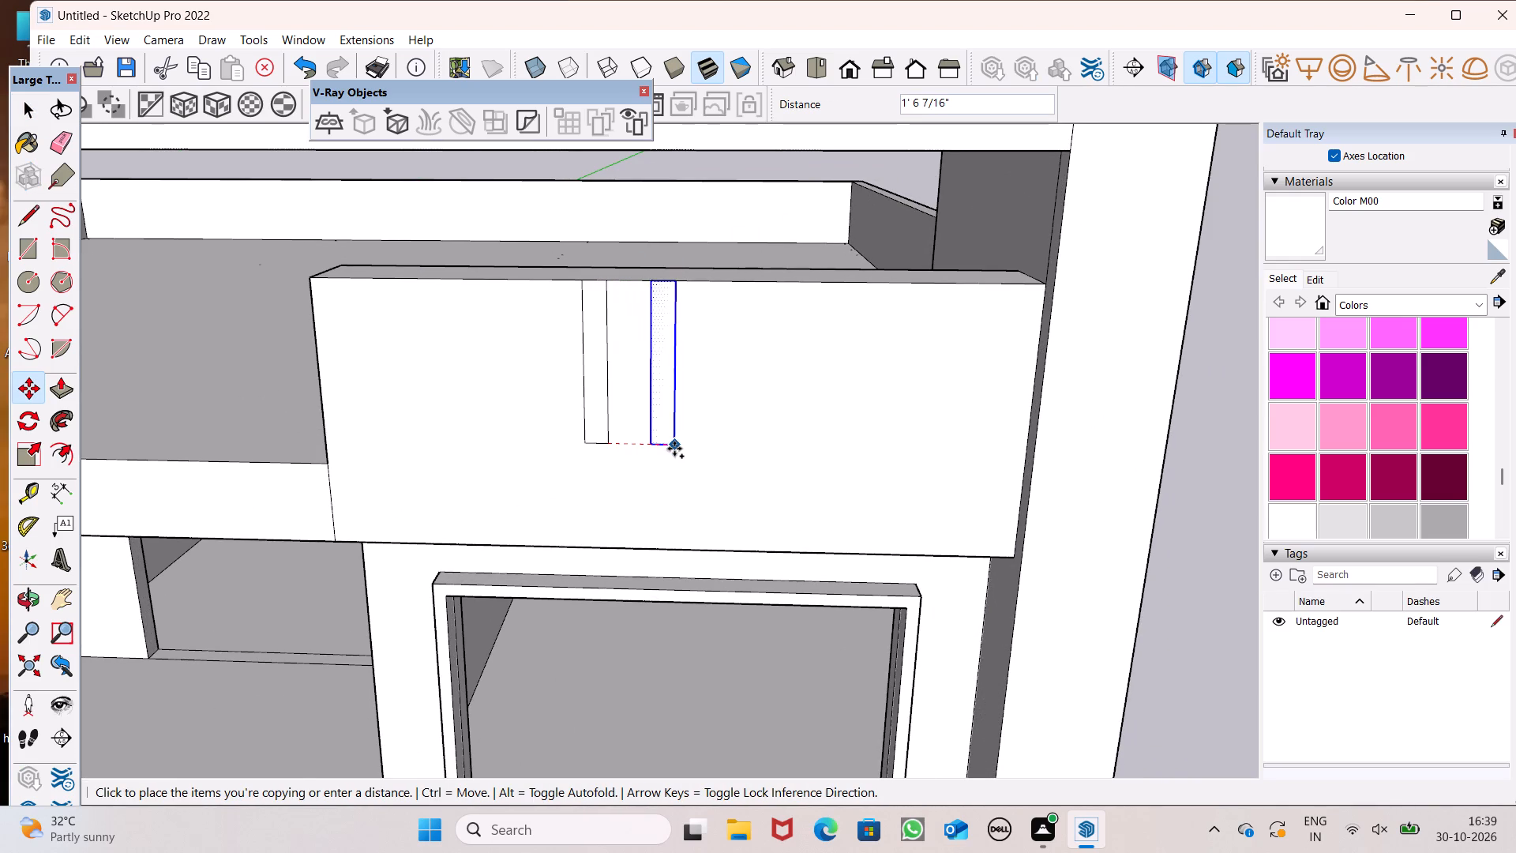
{"action": "left_click_drag", "start_coordinate": [674, 449], "coordinate": [667, 450]}
{"action": "scroll", "coordinate": [726, 348], "scroll_direction": "down", "scroll_amount": 8}
{"action": "key", "text": "space"}
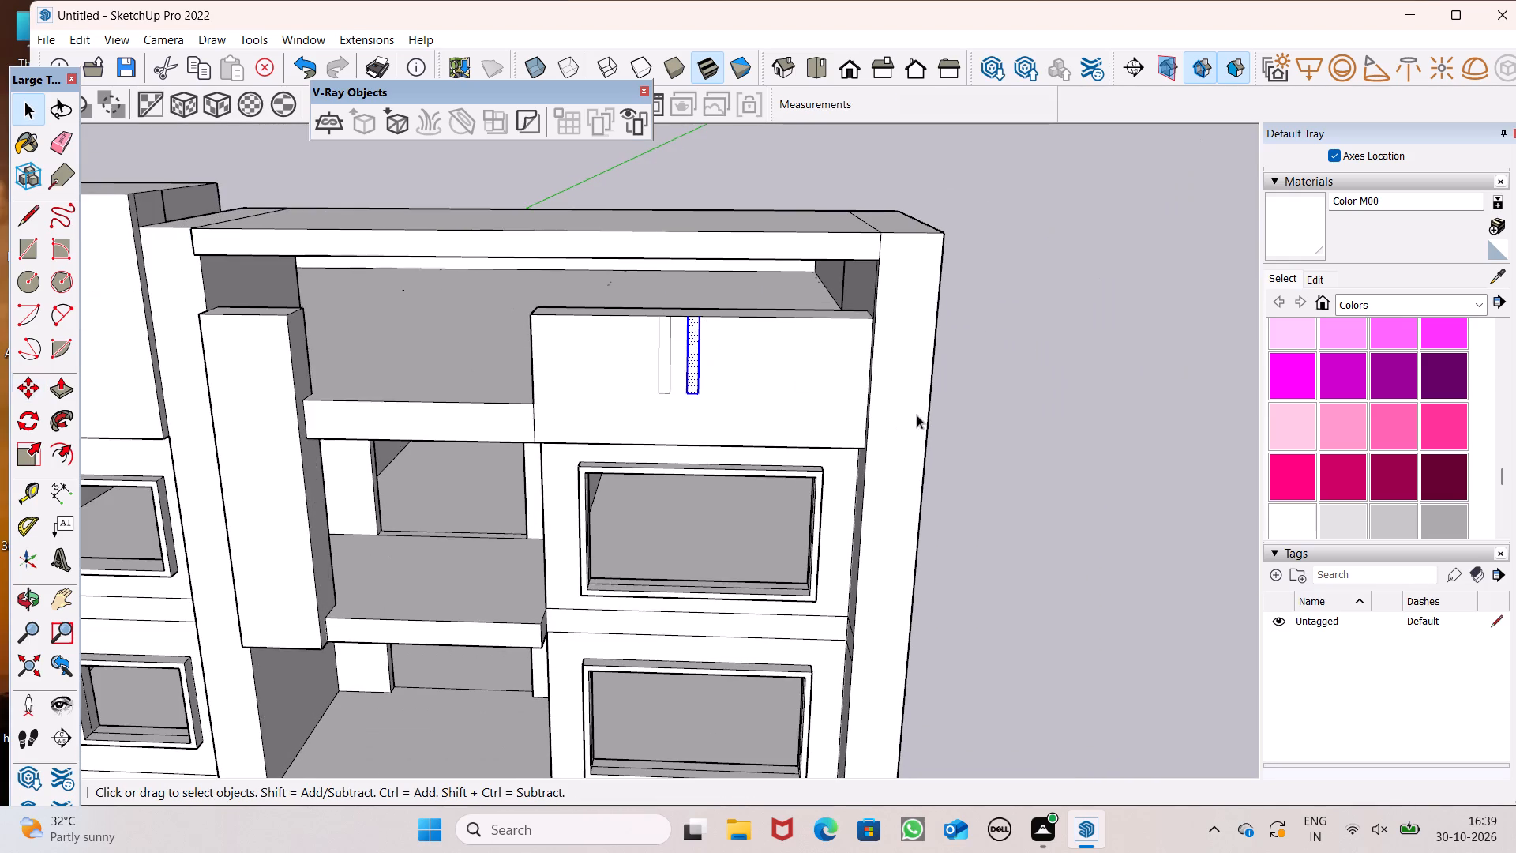
{"action": "left_click", "coordinate": [1049, 431]}
Examine the two narrow rectangles on the parapet block's front face from above and up close.
{"action": "scroll", "coordinate": [719, 306], "scroll_direction": "down", "scroll_amount": 3}
{"action": "middle_click_drag", "start_coordinate": [675, 327], "coordinate": [835, 425]}
{"action": "scroll", "coordinate": [790, 331], "scroll_direction": "up", "scroll_amount": 2}
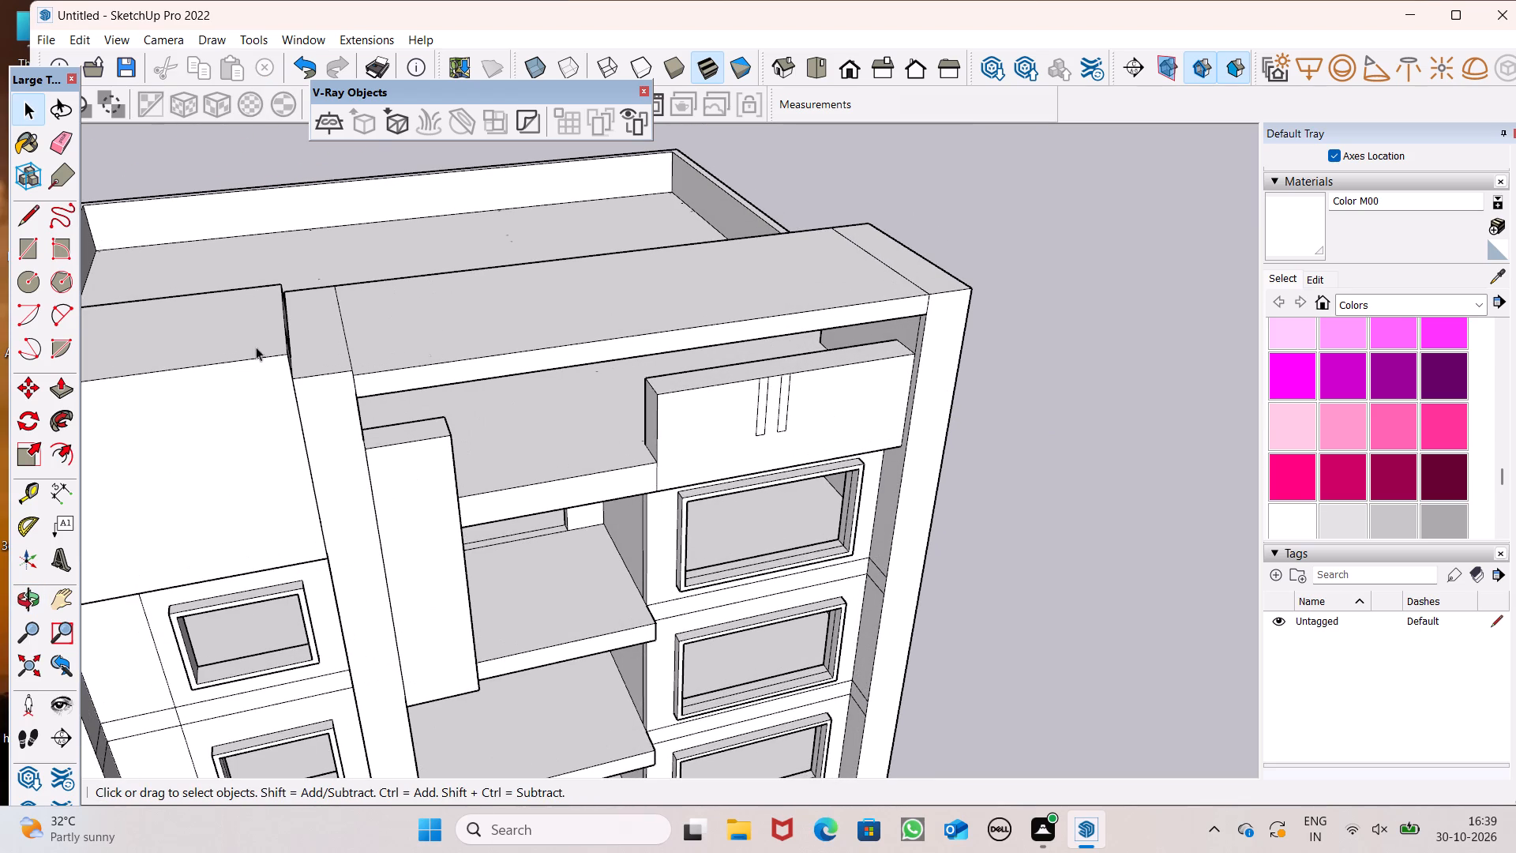
{"action": "left_click_drag", "start_coordinate": [58, 390], "coordinate": [84, 390]}
{"action": "scroll", "coordinate": [500, 395], "scroll_direction": "down", "scroll_amount": 3}
{"action": "middle_click_drag", "start_coordinate": [655, 477], "coordinate": [728, 492]}
{"action": "scroll", "coordinate": [704, 505], "scroll_direction": "up", "scroll_amount": 1}
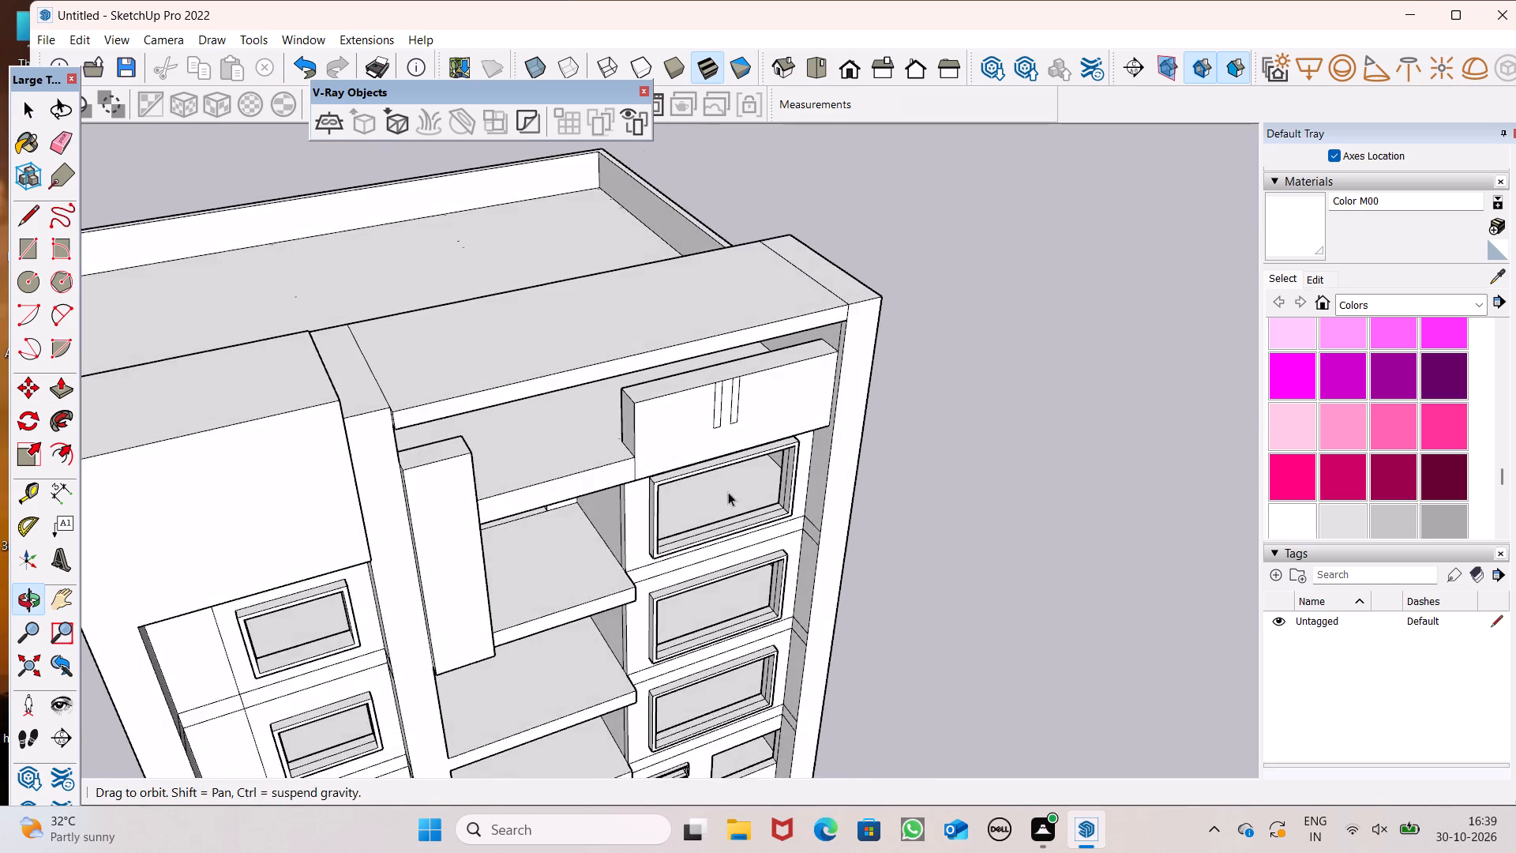
{"action": "middle_click_drag", "start_coordinate": [728, 492], "coordinate": [719, 499]}
{"action": "scroll", "coordinate": [746, 413], "scroll_direction": "up", "scroll_amount": 6}
{"action": "scroll", "coordinate": [681, 297], "scroll_direction": "down", "scroll_amount": 5}
{"action": "middle_click_drag", "start_coordinate": [705, 369], "coordinate": [757, 468]}
{"action": "scroll", "coordinate": [758, 468], "scroll_direction": "up", "scroll_amount": 6}
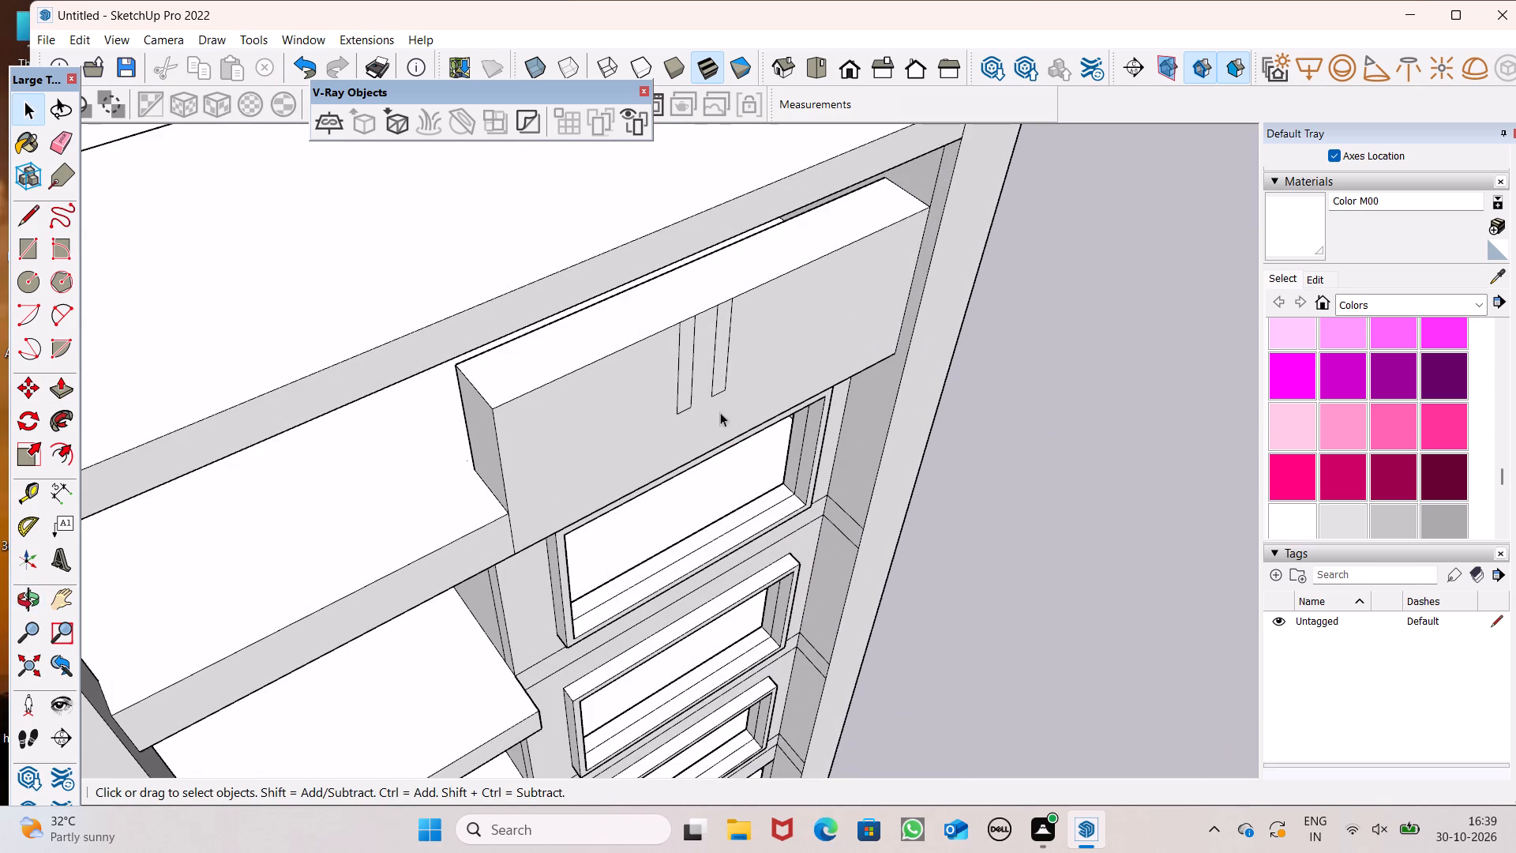
Push/Pull both narrow rectangles out about 11 3/4" from the parapet block's front face.
{"action": "scroll", "coordinate": [600, 380], "scroll_direction": "down", "scroll_amount": 5}
{"action": "scroll", "coordinate": [692, 242], "scroll_direction": "up", "scroll_amount": 5}
{"action": "scroll", "coordinate": [518, 326], "scroll_direction": "down", "scroll_amount": 6}
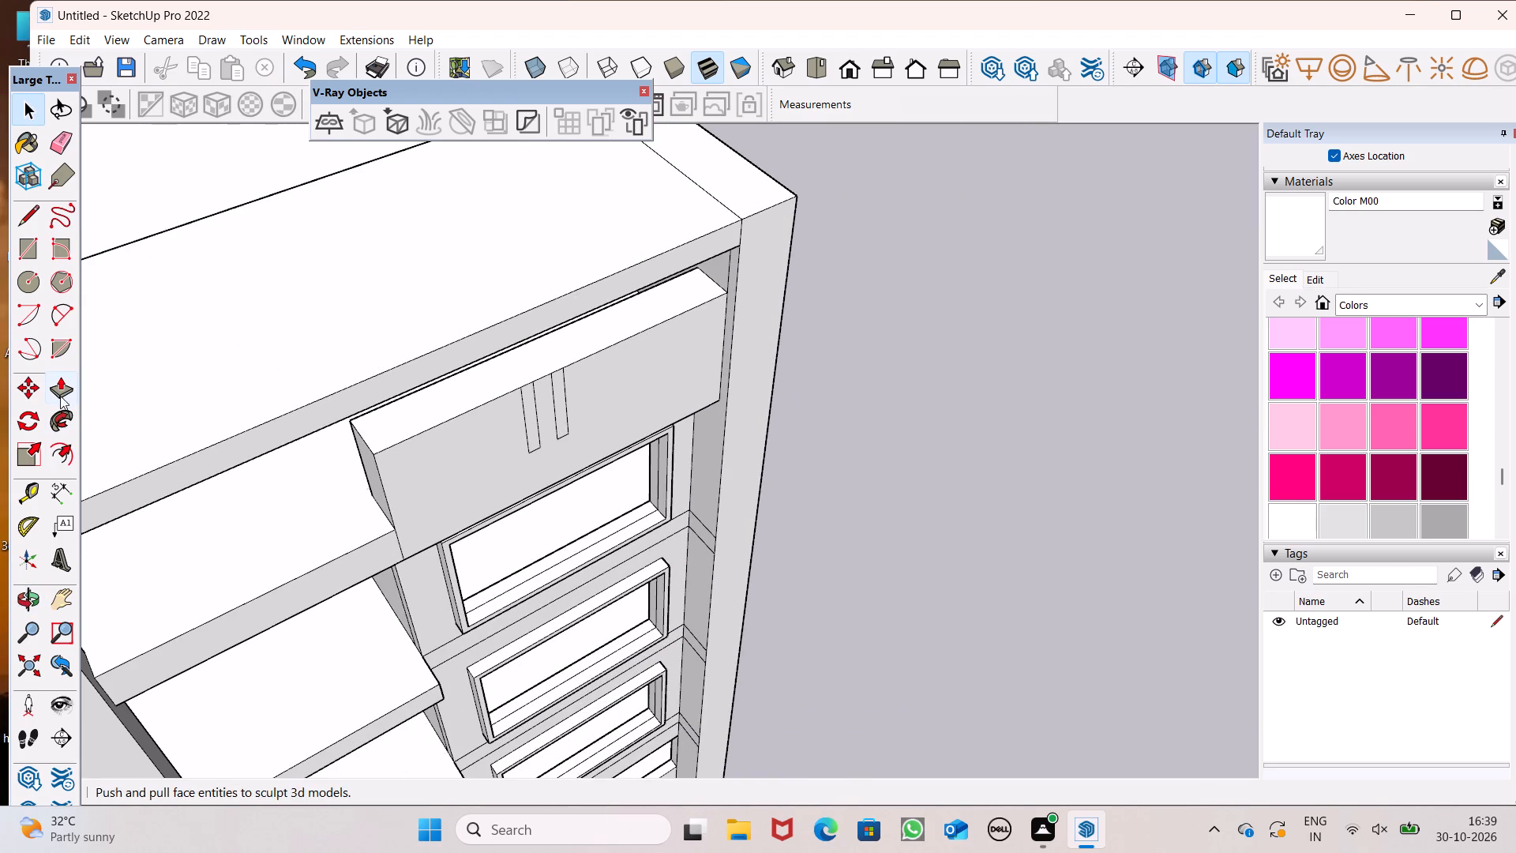
{"action": "left_click", "coordinate": [62, 384]}
{"action": "scroll", "coordinate": [422, 372], "scroll_direction": "up", "scroll_amount": 7}
{"action": "left_click_drag", "start_coordinate": [577, 450], "coordinate": [597, 469], "text": "ctrl"}
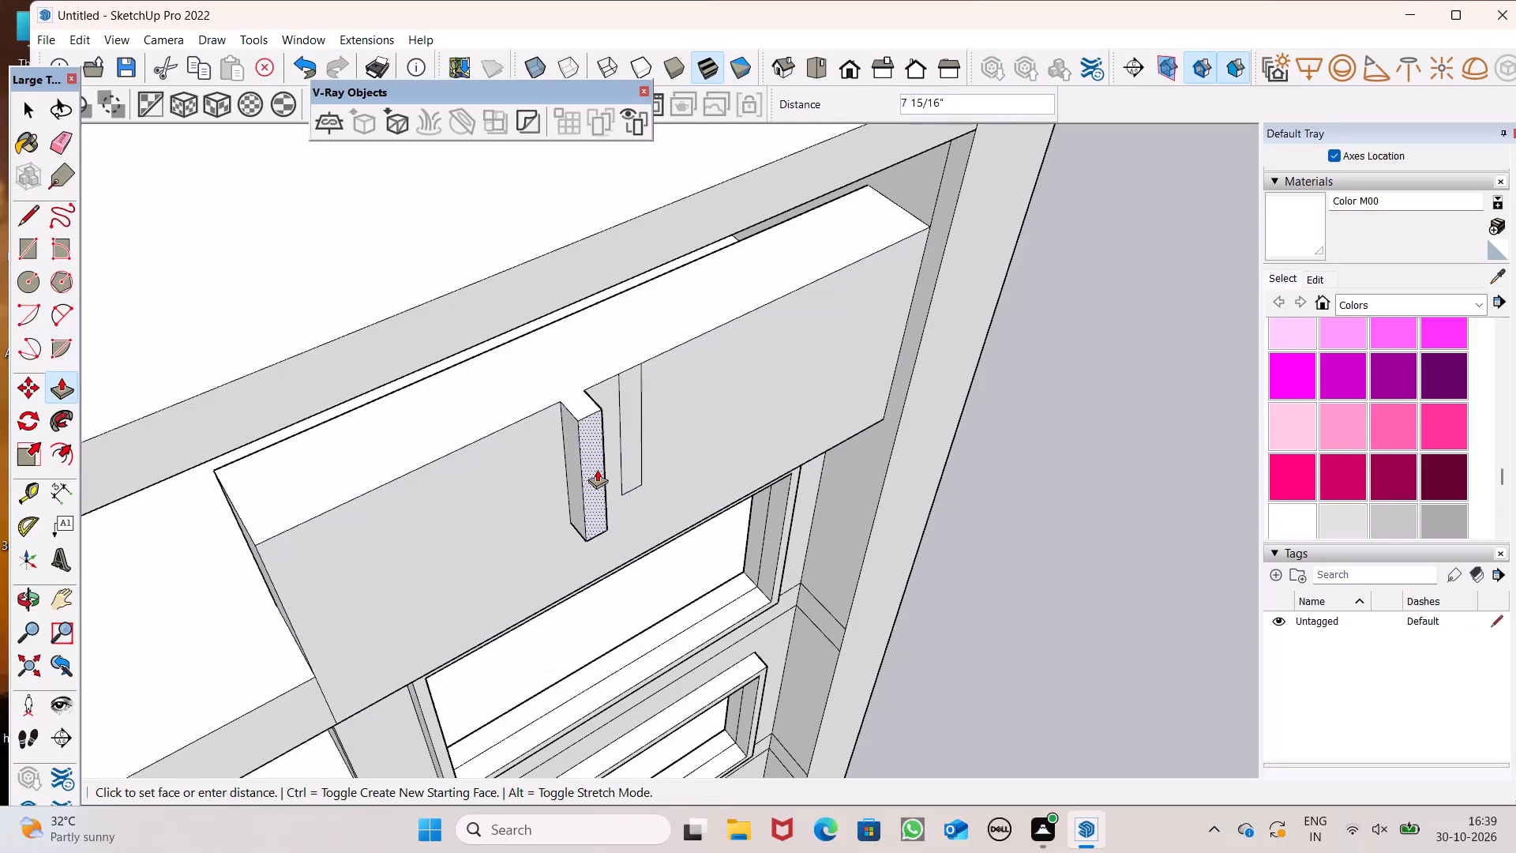
{"action": "left_click_drag", "start_coordinate": [597, 469], "coordinate": [602, 474], "text": "ctrl"}
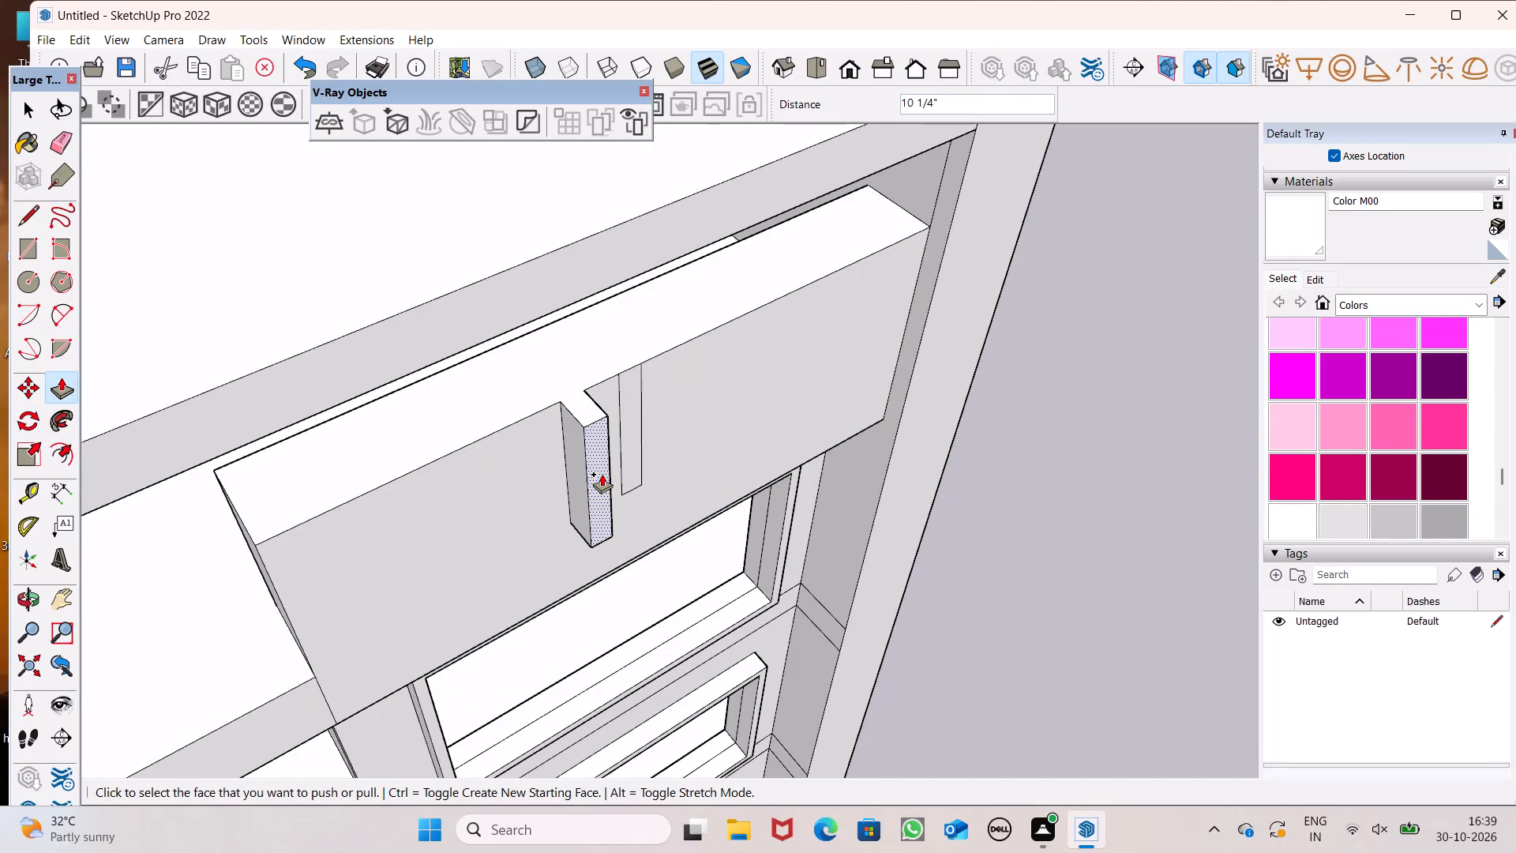
{"action": "left_click_drag", "start_coordinate": [602, 474], "coordinate": [606, 477], "text": "ctrl"}
{"action": "left_click_drag", "start_coordinate": [636, 463], "coordinate": [637, 487]}
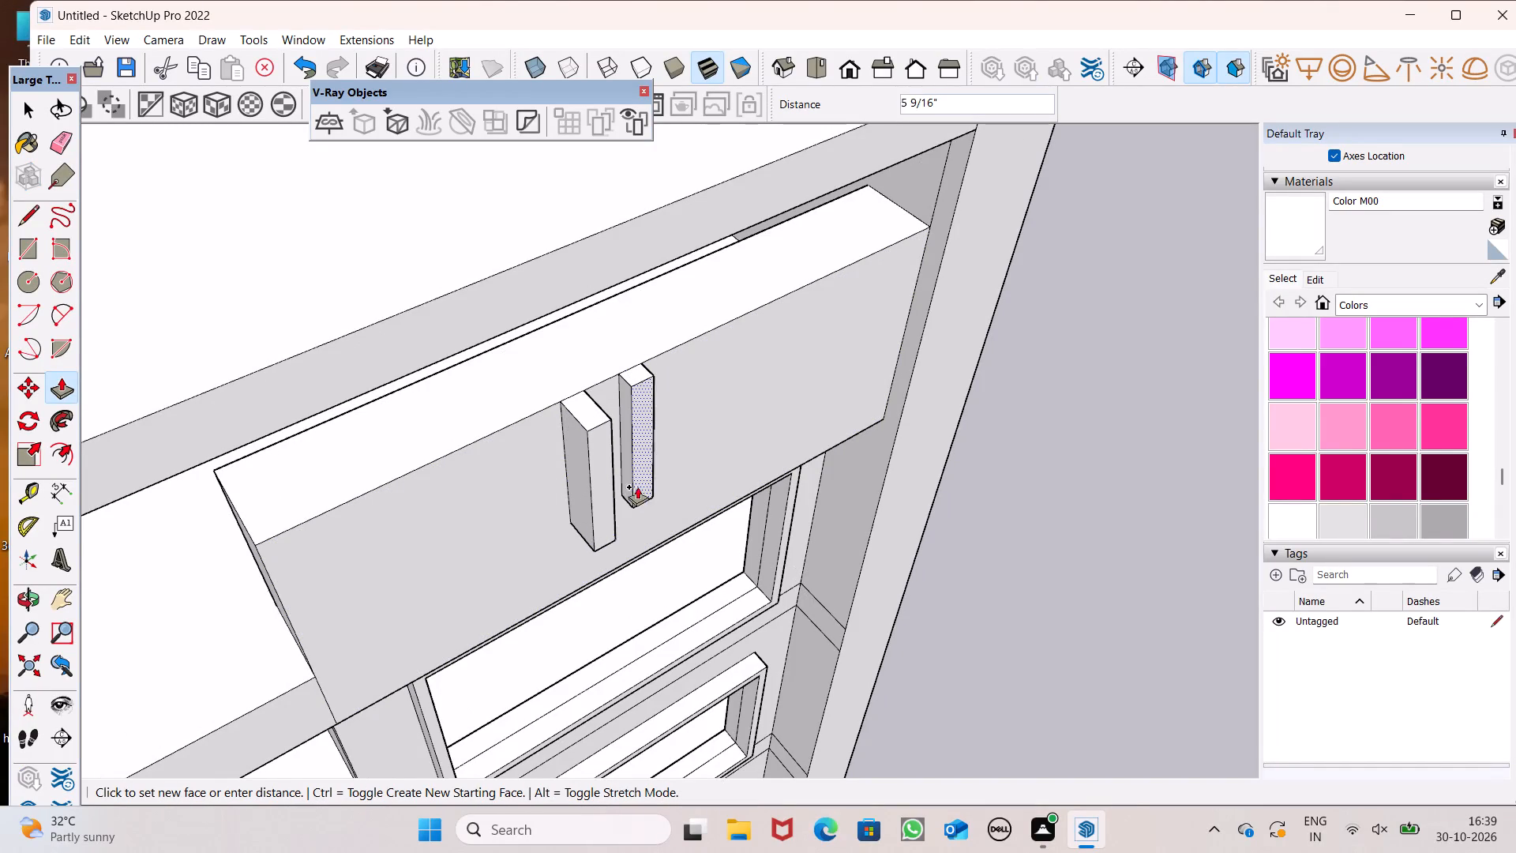
{"action": "left_click_drag", "start_coordinate": [637, 487], "coordinate": [609, 530]}
Raise the top faces of both vertical strips about 6' 3 9/16", so they extend past the rooftop beam.
{"action": "scroll", "coordinate": [590, 415], "scroll_direction": "down", "scroll_amount": 5}
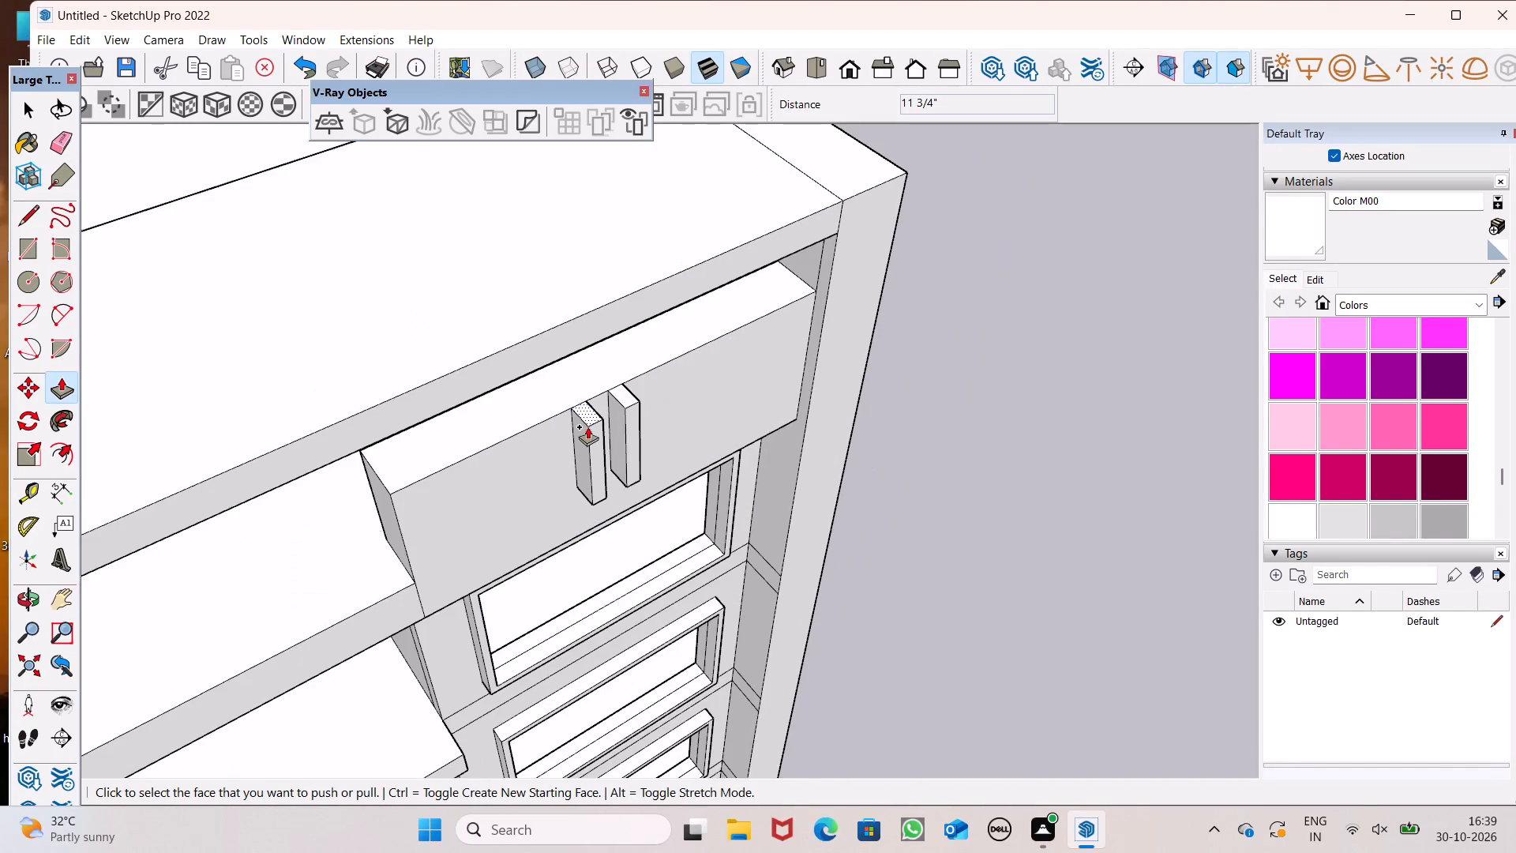
{"action": "middle_click_drag", "start_coordinate": [595, 404], "coordinate": [598, 352]}
{"action": "left_click_drag", "start_coordinate": [591, 363], "coordinate": [565, 176]}
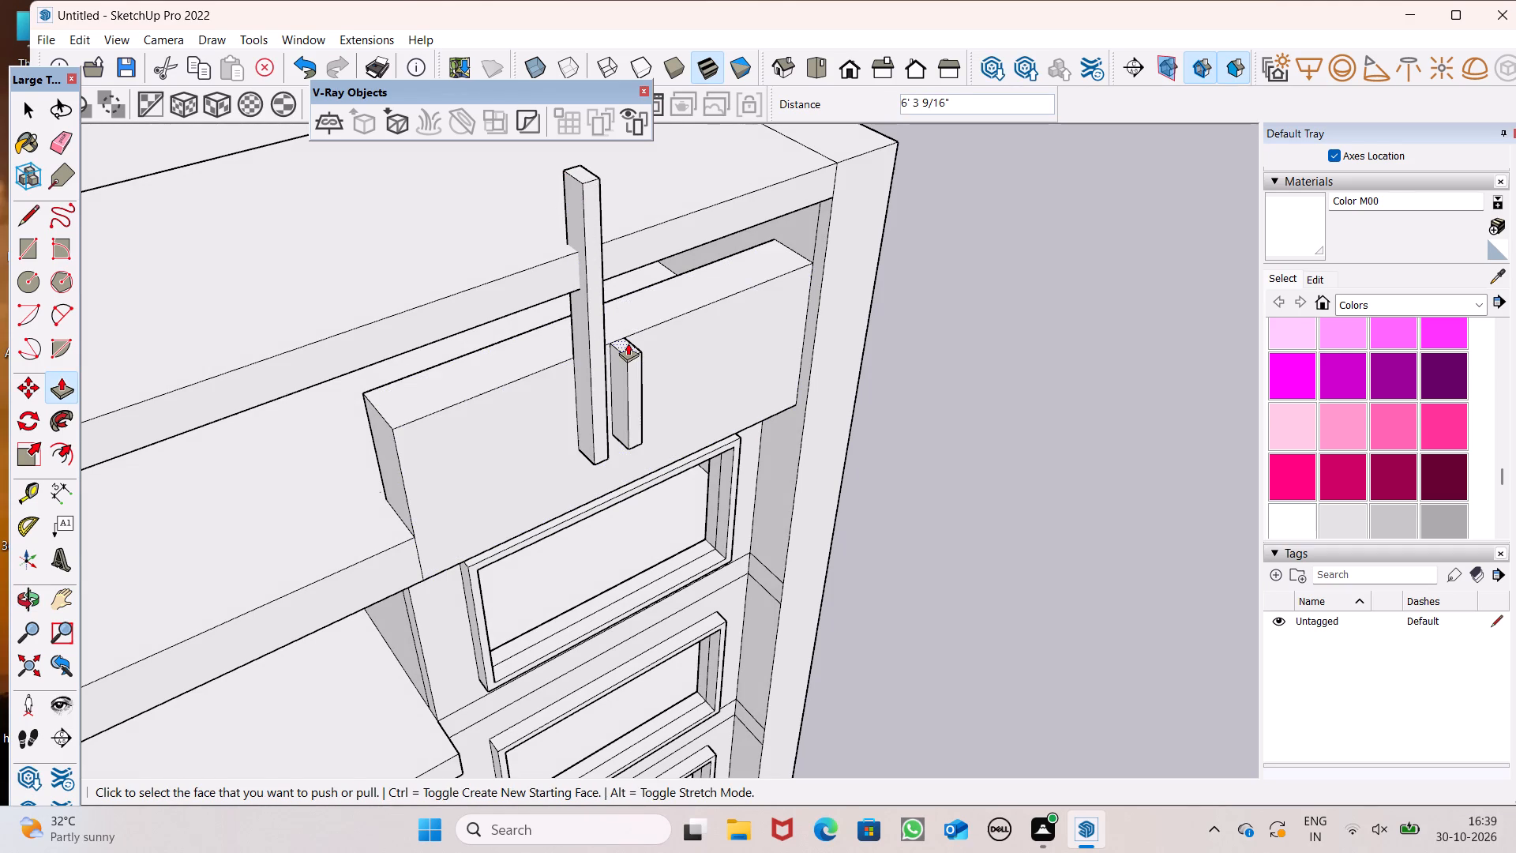
{"action": "left_click_drag", "start_coordinate": [628, 343], "coordinate": [568, 171]}
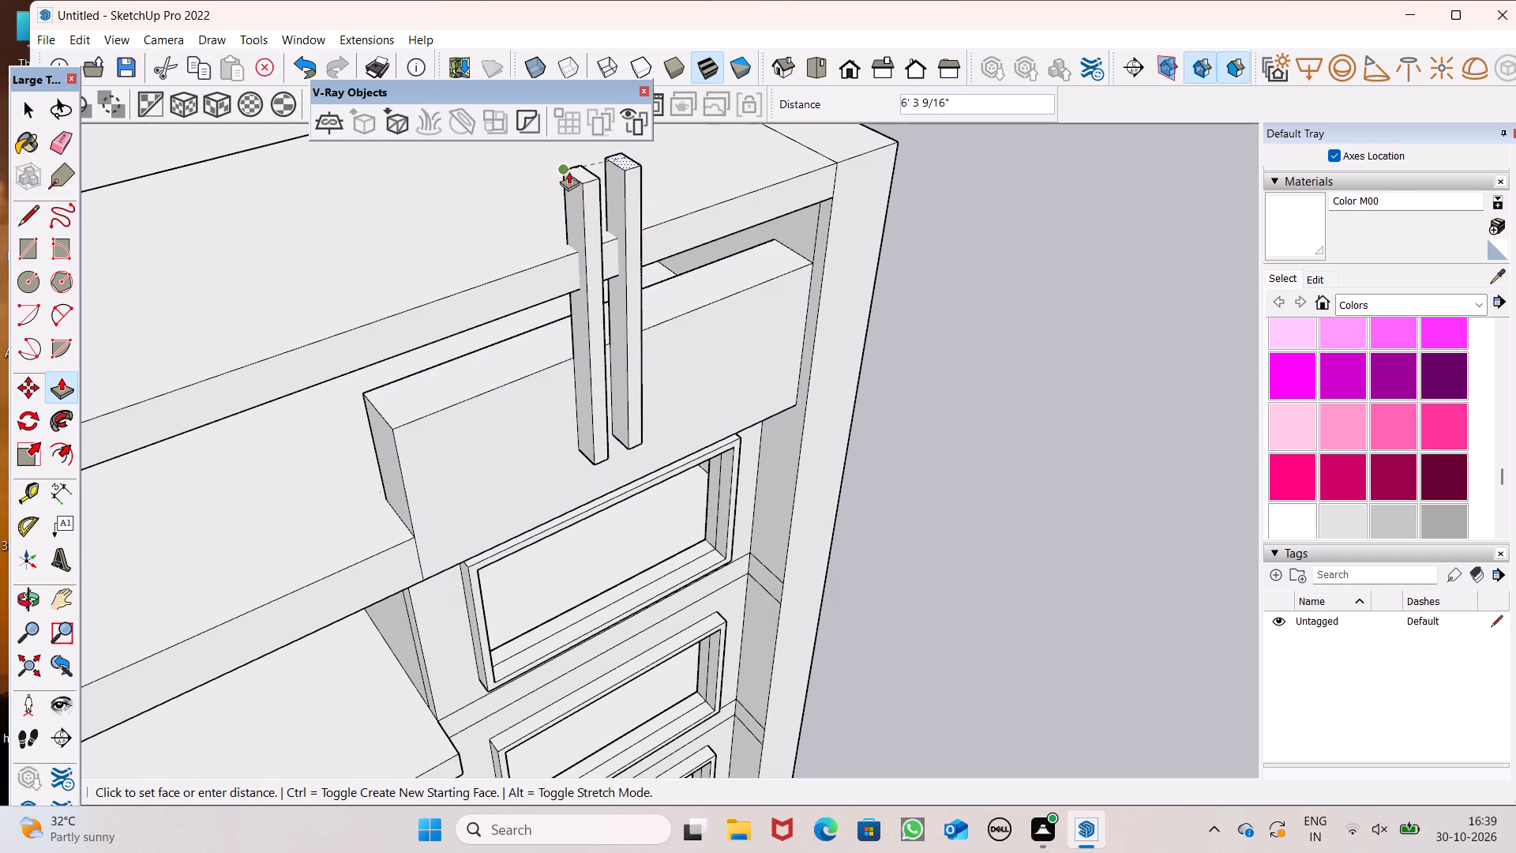
{"action": "left_click_drag", "start_coordinate": [568, 171], "coordinate": [581, 180]}
Extend the rear faces of both vertical strips about 2' 1 3/16" back over the parapet block, beneath the rooftop beam.
{"action": "scroll", "coordinate": [576, 198], "scroll_direction": "down", "scroll_amount": 3}
{"action": "middle_click_drag", "start_coordinate": [532, 315], "coordinate": [822, 212]}
{"action": "scroll", "coordinate": [535, 314], "scroll_direction": "up", "scroll_amount": 1}
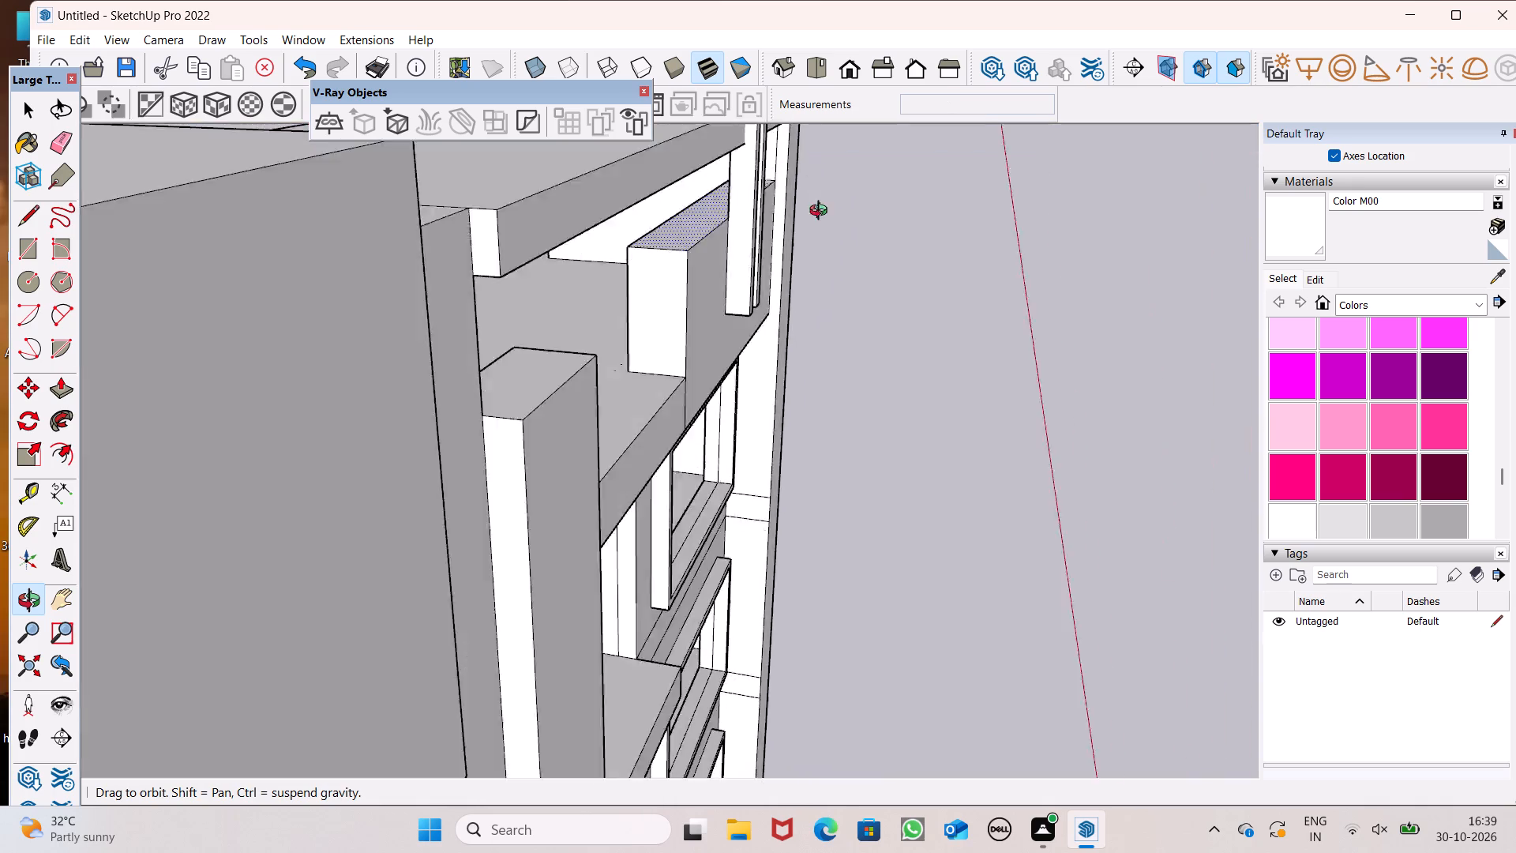
{"action": "middle_click_drag", "start_coordinate": [822, 212], "coordinate": [108, 344]}
{"action": "scroll", "coordinate": [508, 344], "scroll_direction": "down", "scroll_amount": 4}
{"action": "middle_click_drag", "start_coordinate": [568, 345], "coordinate": [0, 210]}
{"action": "scroll", "coordinate": [779, 343], "scroll_direction": "down", "scroll_amount": 2}
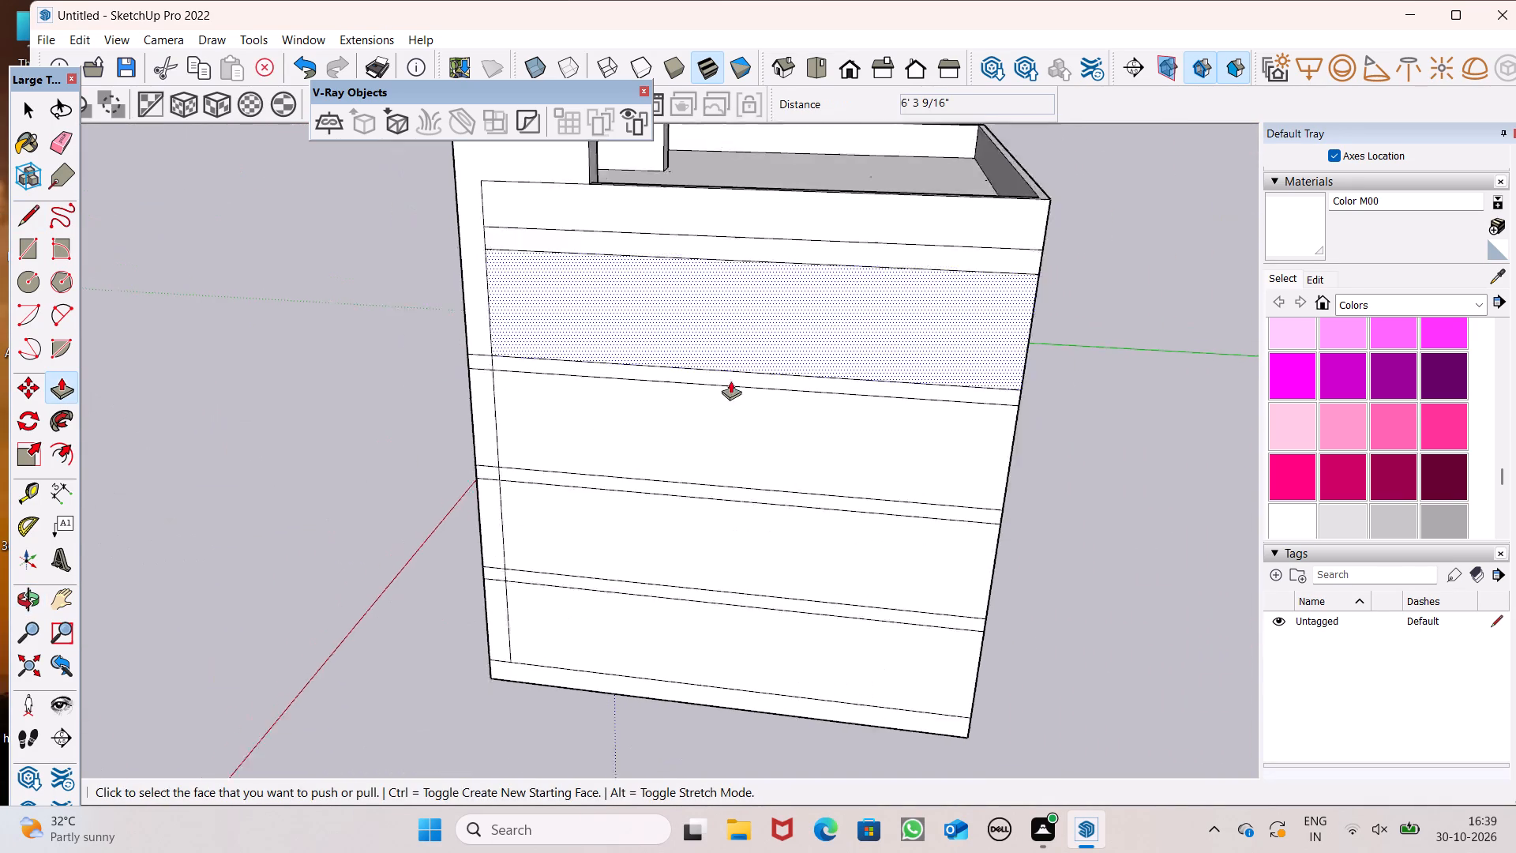
{"action": "scroll", "coordinate": [730, 381], "scroll_direction": "down", "scroll_amount": 8}
{"action": "middle_click_drag", "start_coordinate": [739, 393], "coordinate": [332, 417]}
{"action": "scroll", "coordinate": [607, 296], "scroll_direction": "up", "scroll_amount": 8}
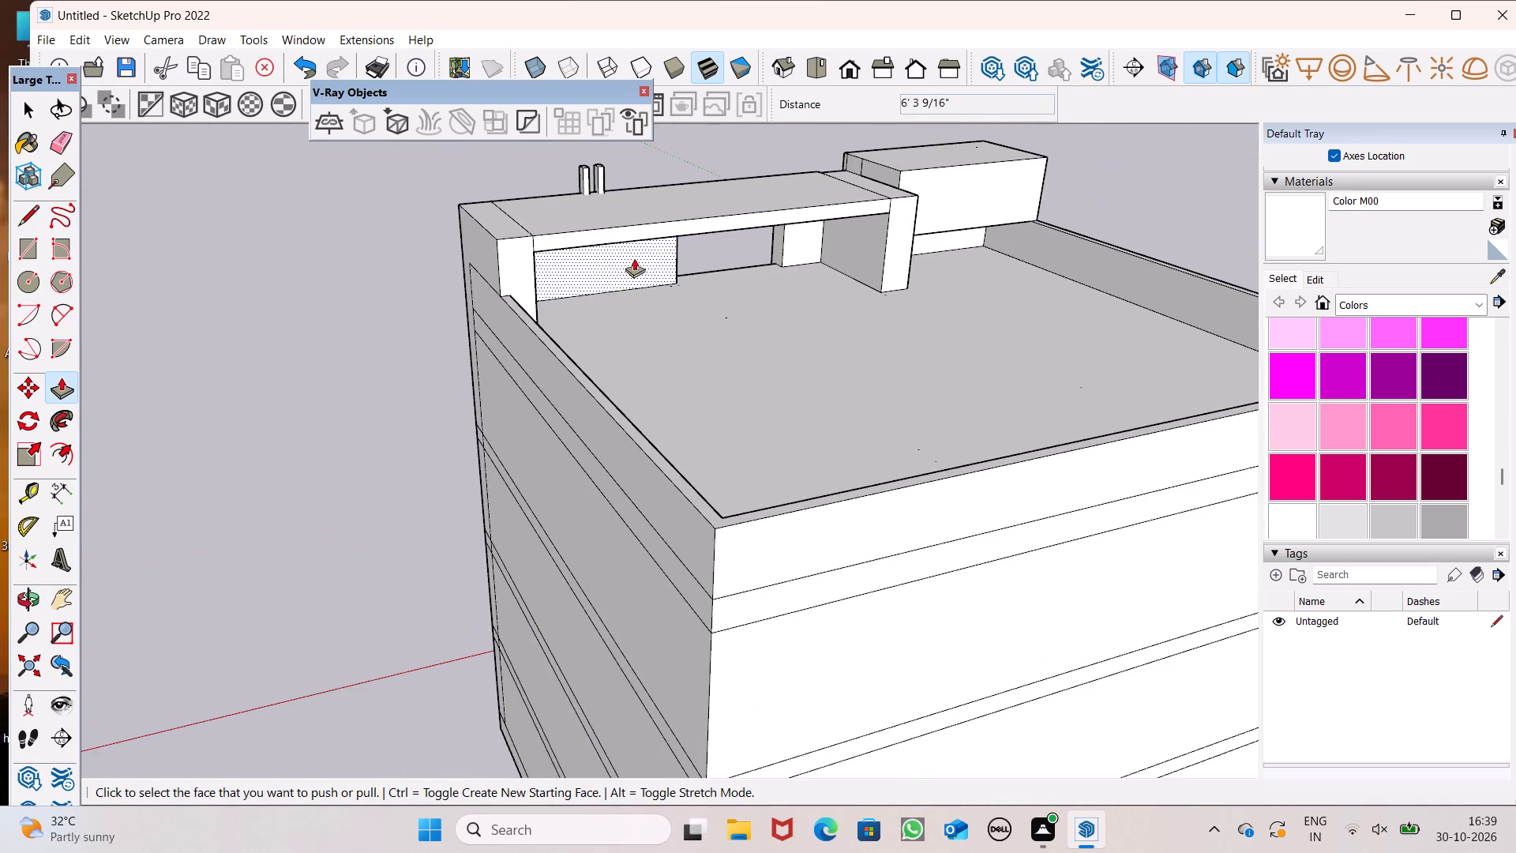
{"action": "scroll", "coordinate": [655, 269], "scroll_direction": "down", "scroll_amount": 4}
{"action": "middle_click_drag", "start_coordinate": [653, 296], "coordinate": [507, 217]}
{"action": "scroll", "coordinate": [535, 216], "scroll_direction": "up", "scroll_amount": 8}
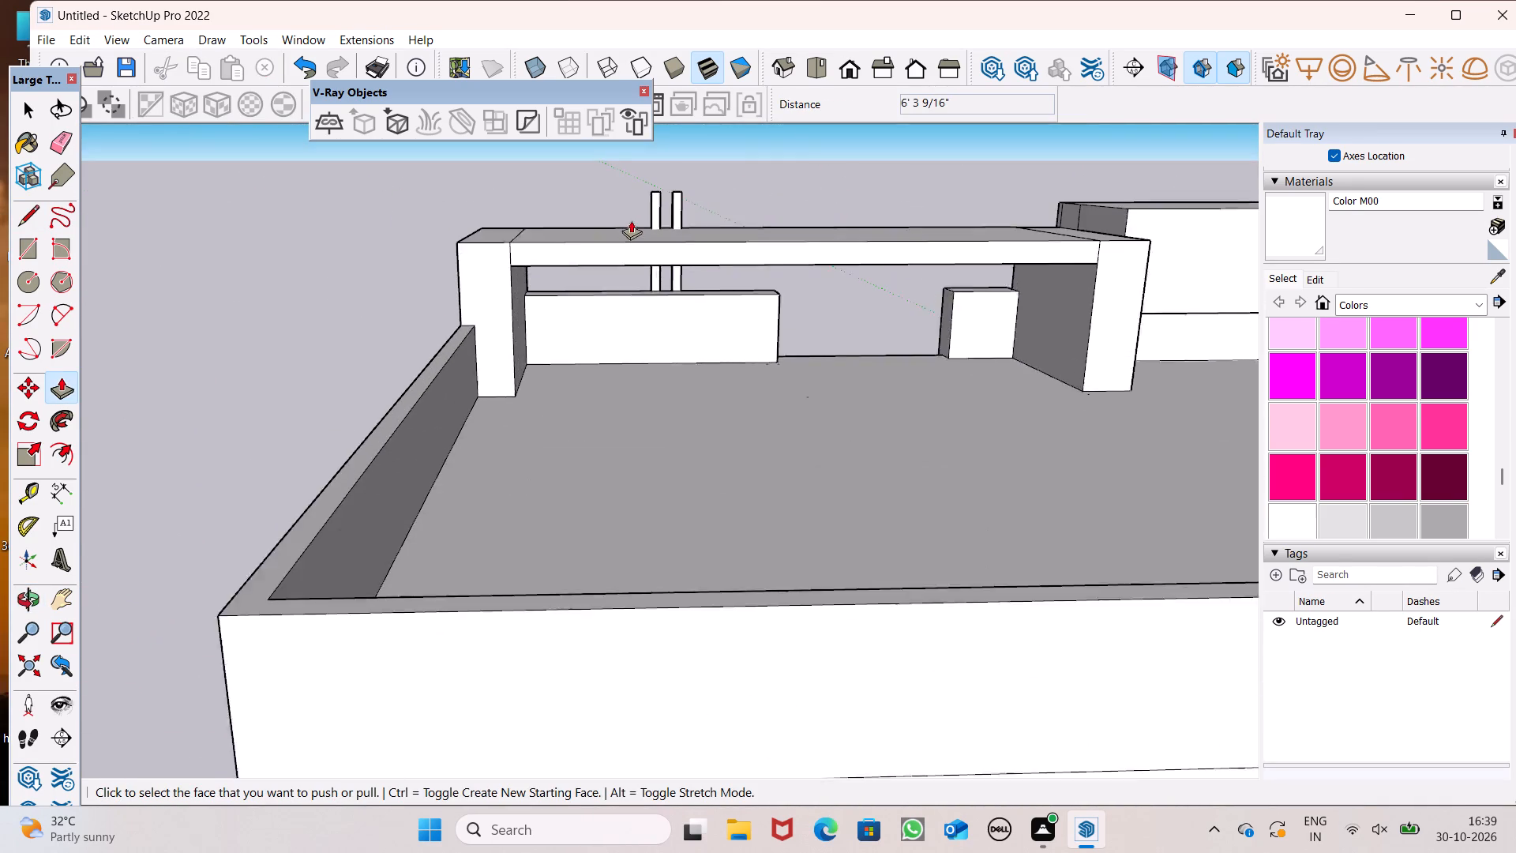
{"action": "scroll", "coordinate": [631, 220], "scroll_direction": "up", "scroll_amount": 1}
{"action": "middle_click_drag", "start_coordinate": [684, 302], "coordinate": [682, 287]}
{"action": "scroll", "coordinate": [684, 301], "scroll_direction": "up", "scroll_amount": 5}
{"action": "scroll", "coordinate": [681, 244], "scroll_direction": "down", "scroll_amount": 1}
{"action": "scroll", "coordinate": [681, 244], "scroll_direction": "up", "scroll_amount": 3}
{"action": "middle_click_drag", "start_coordinate": [689, 315], "coordinate": [731, 246]}
{"action": "scroll", "coordinate": [731, 246], "scroll_direction": "up", "scroll_amount": 8}
{"action": "scroll", "coordinate": [678, 319], "scroll_direction": "down", "scroll_amount": 6}
{"action": "middle_click_drag", "start_coordinate": [677, 330], "coordinate": [680, 397]}
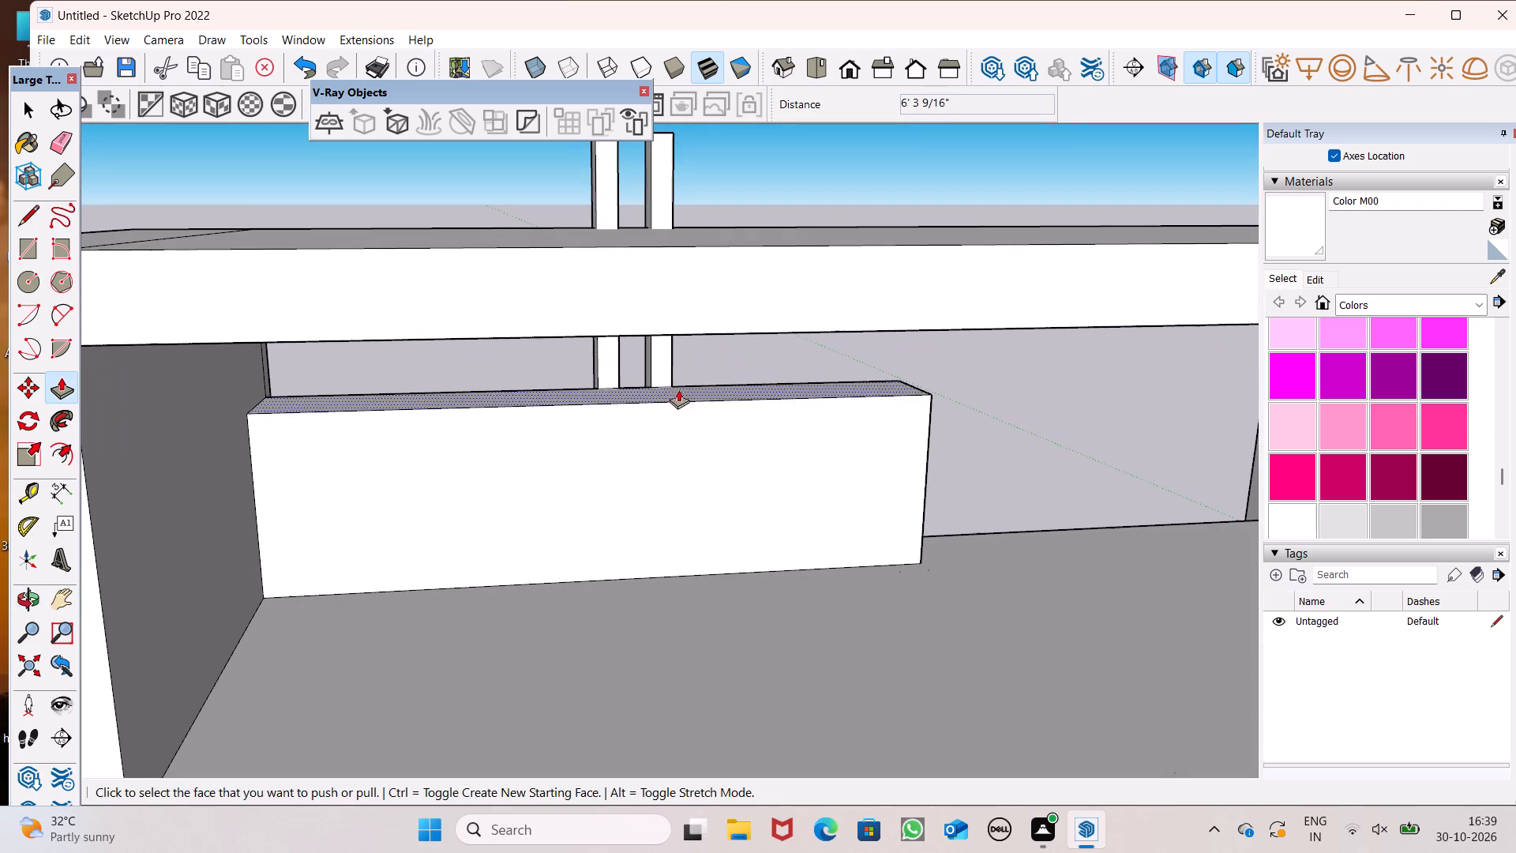
{"action": "left_click_drag", "start_coordinate": [659, 362], "coordinate": [783, 400]}
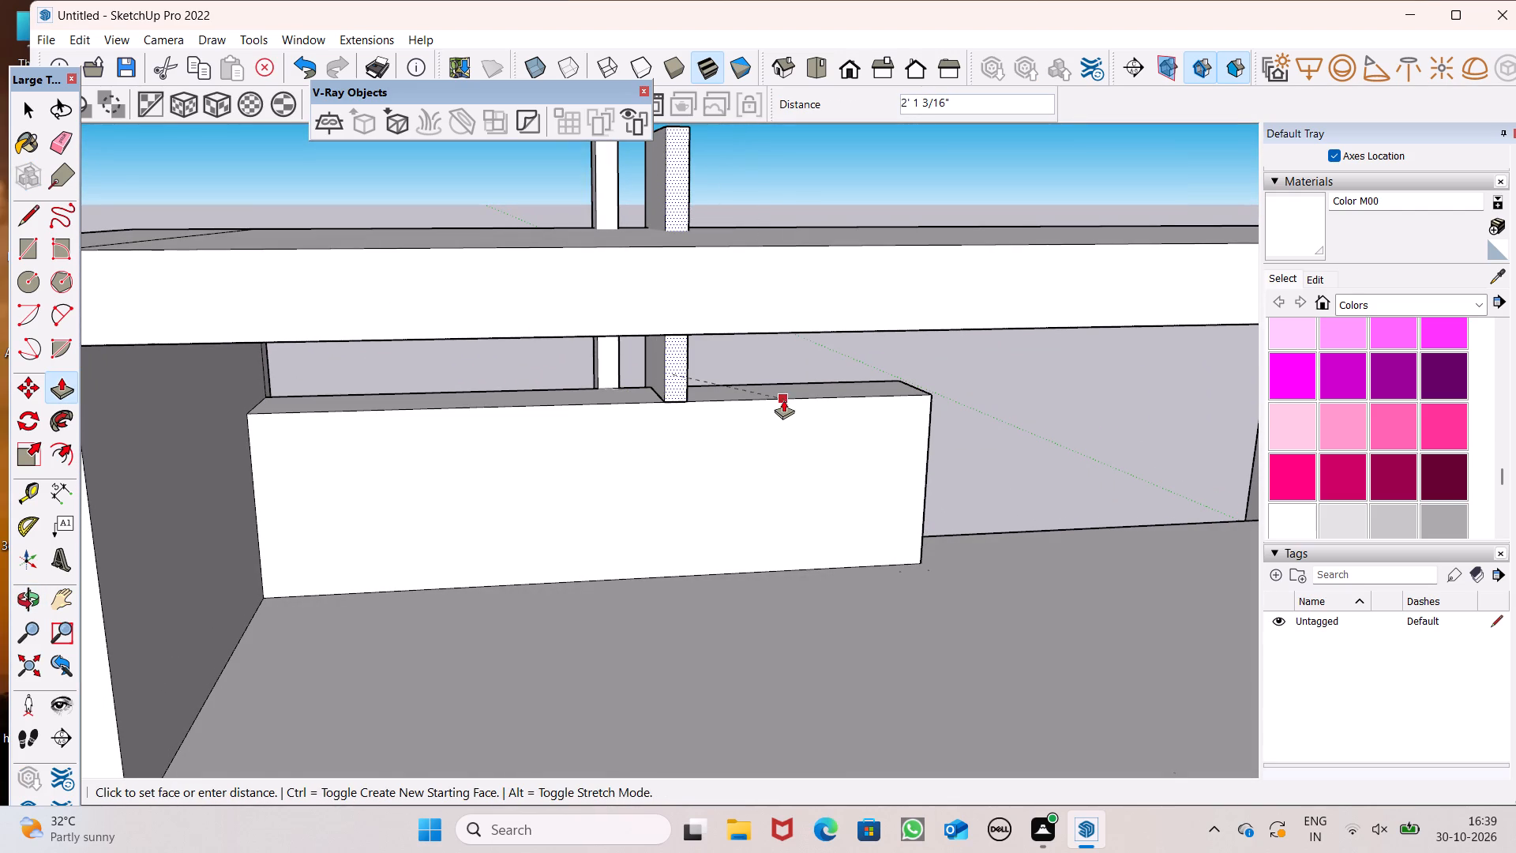
{"action": "left_click_drag", "start_coordinate": [783, 400], "coordinate": [779, 396]}
{"action": "left_click_drag", "start_coordinate": [610, 369], "coordinate": [676, 404]}
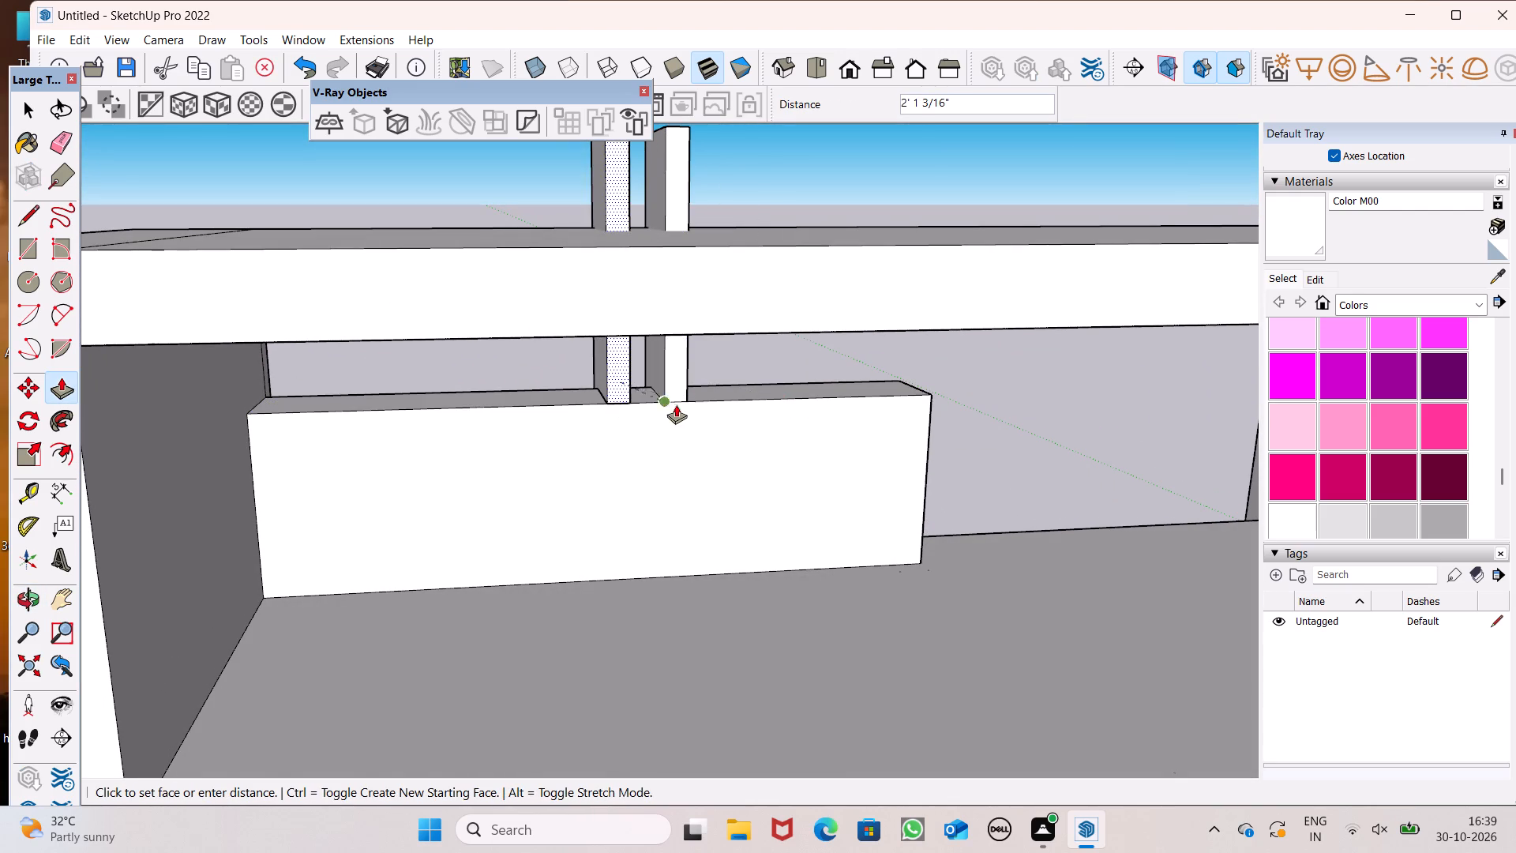
{"action": "left_click_drag", "start_coordinate": [676, 404], "coordinate": [700, 404]}
Examine the two raised strips, rooftop beam and projecting pier from the roof side and the front facade.
{"action": "scroll", "coordinate": [702, 404], "scroll_direction": "down", "scroll_amount": 5}
{"action": "middle_click_drag", "start_coordinate": [706, 408], "coordinate": [527, 518]}
{"action": "scroll", "coordinate": [623, 369], "scroll_direction": "down", "scroll_amount": 4}
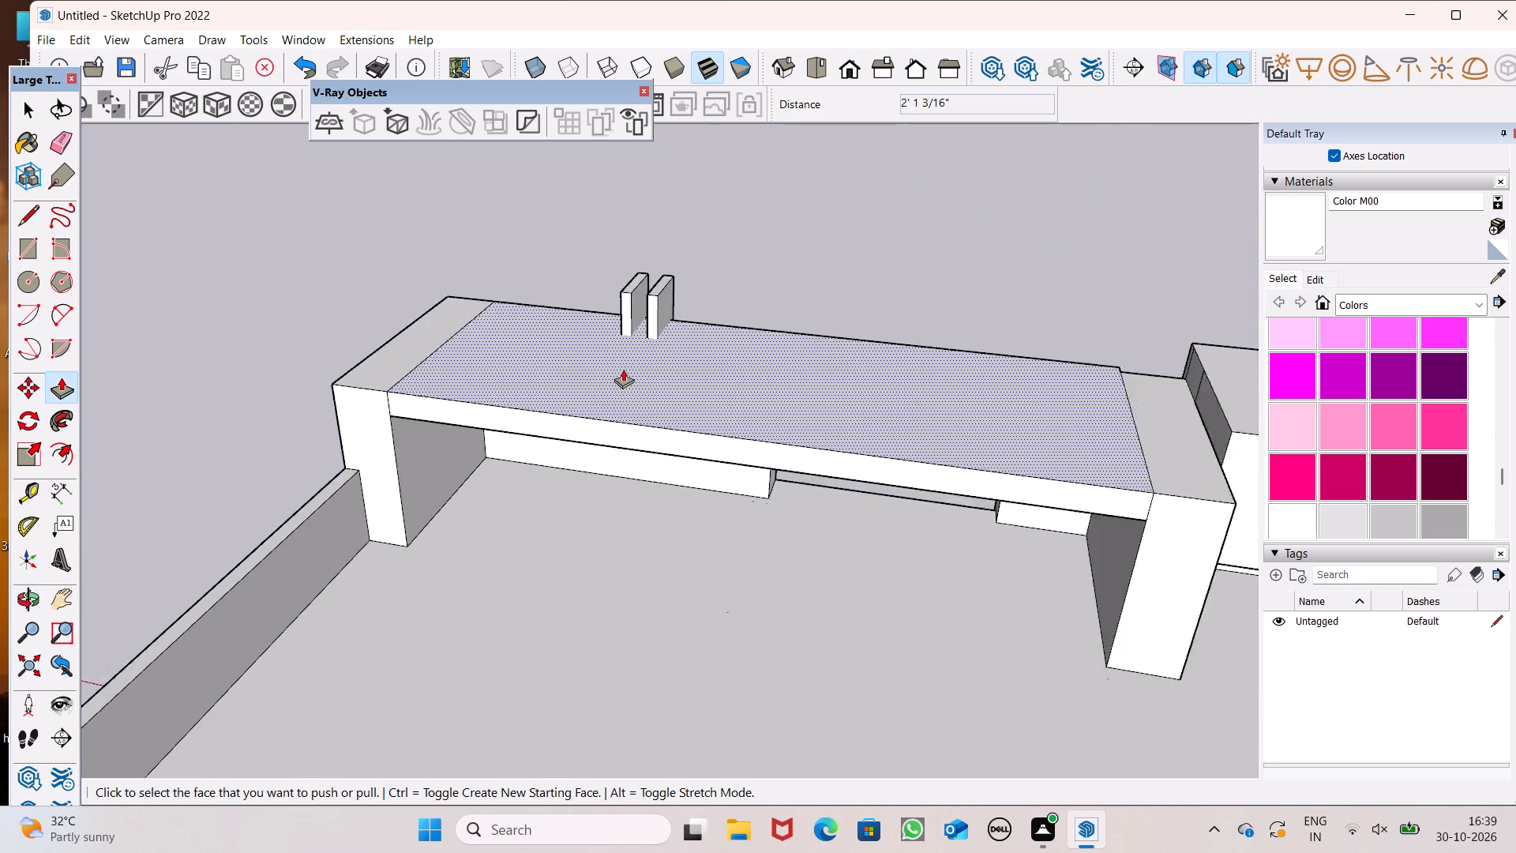
{"action": "scroll", "coordinate": [623, 369], "scroll_direction": "down", "scroll_amount": 2}
{"action": "middle_click_drag", "start_coordinate": [623, 371], "coordinate": [1143, 434]}
{"action": "middle_click_drag", "start_coordinate": [521, 385], "coordinate": [1114, 265]}
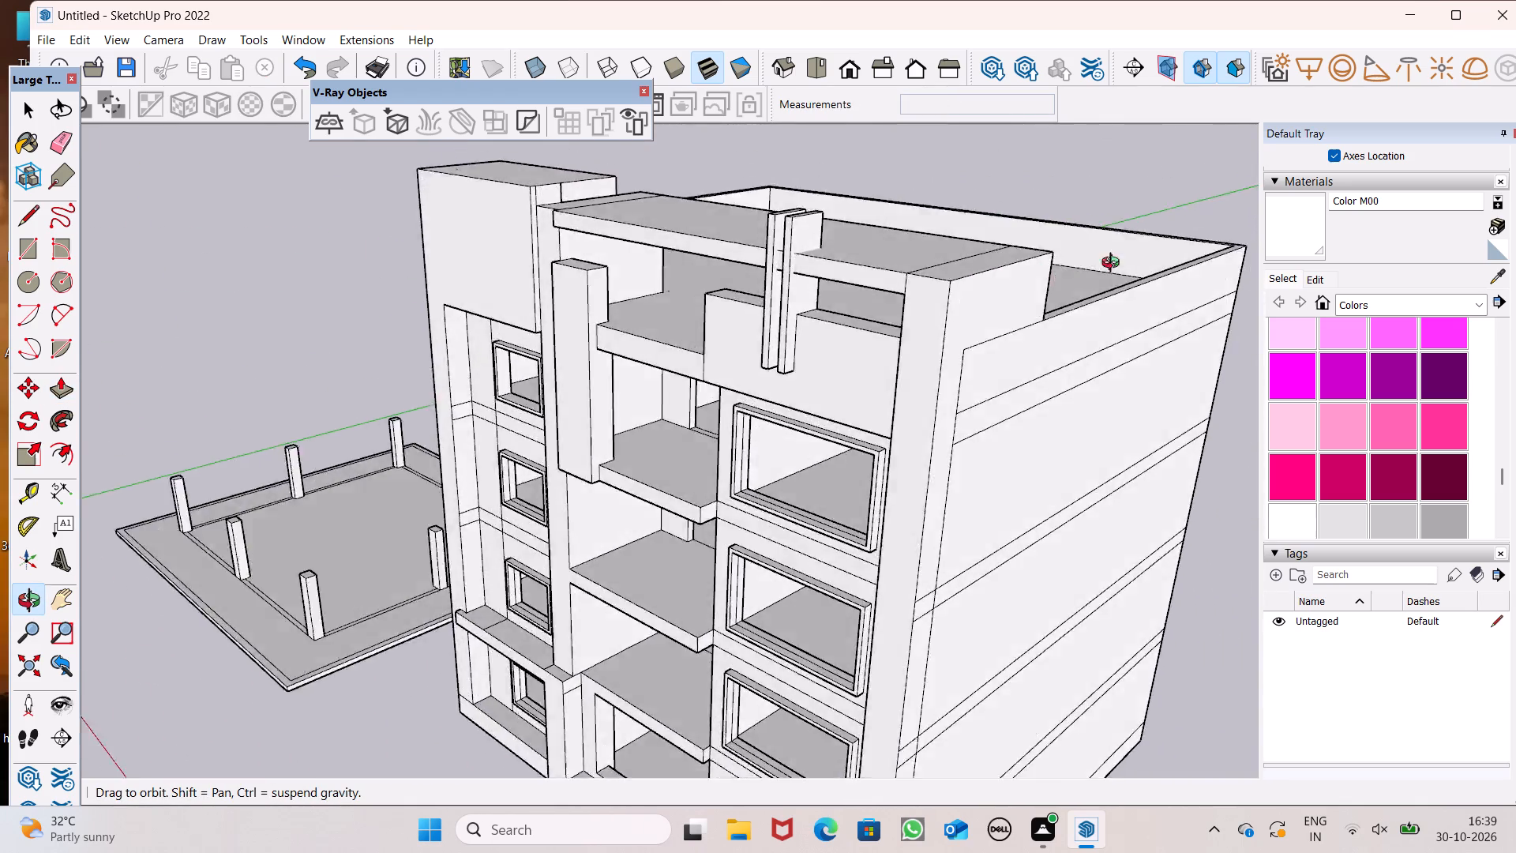
{"action": "middle_click_drag", "start_coordinate": [1114, 265], "coordinate": [1218, 188]}
{"action": "scroll", "coordinate": [666, 333], "scroll_direction": "up", "scroll_amount": 1}
{"action": "middle_click_drag", "start_coordinate": [691, 368], "coordinate": [797, 403]}
{"action": "scroll", "coordinate": [788, 367], "scroll_direction": "down", "scroll_amount": 4}
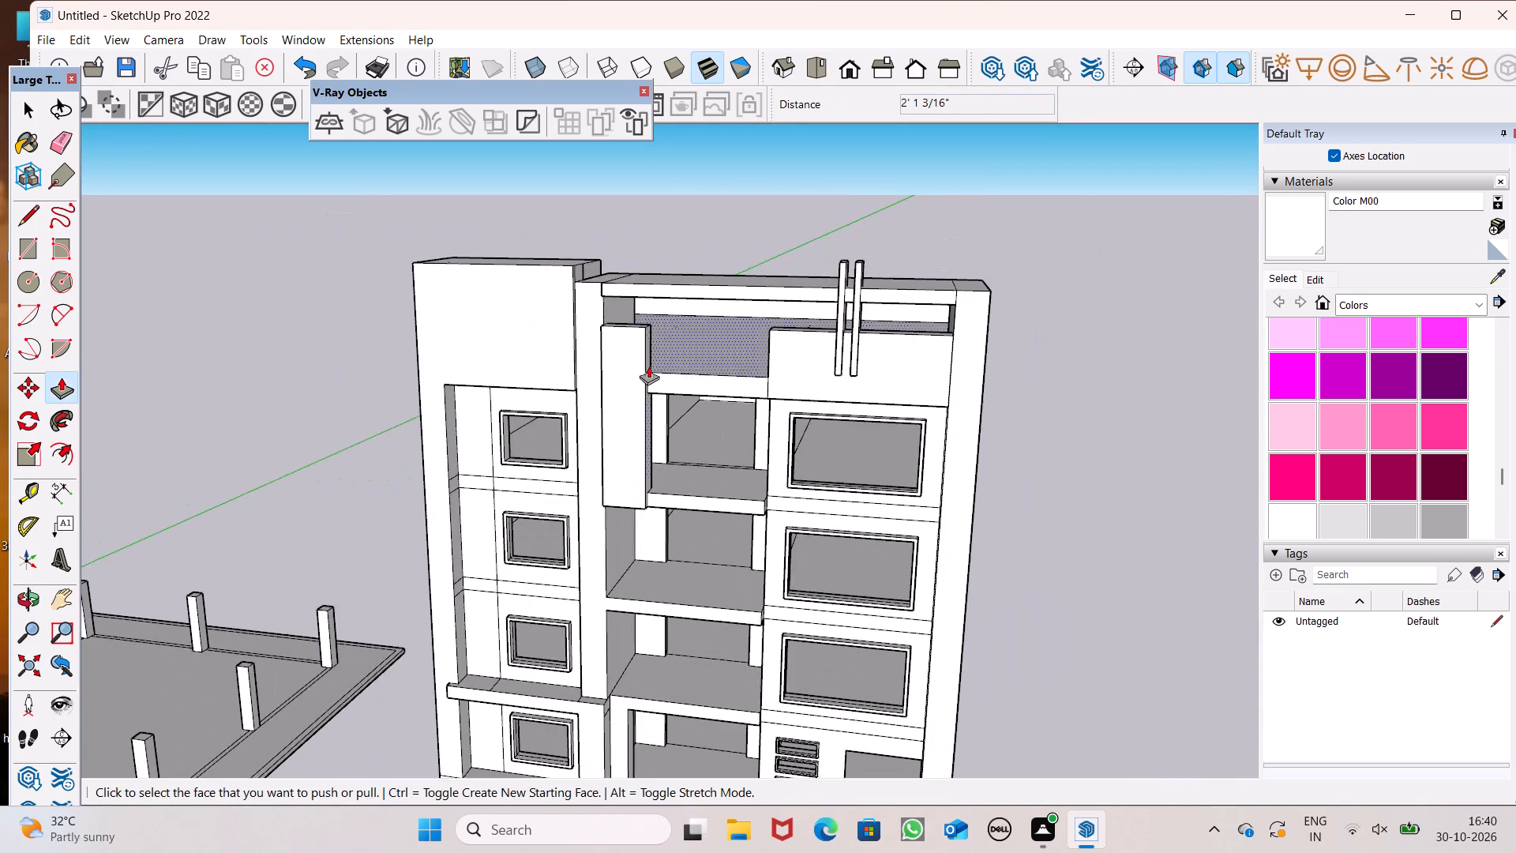
{"action": "middle_click_drag", "start_coordinate": [645, 365], "coordinate": [730, 313]}
{"action": "scroll", "coordinate": [819, 322], "scroll_direction": "up", "scroll_amount": 6}
{"action": "scroll", "coordinate": [786, 302], "scroll_direction": "down", "scroll_amount": 5}
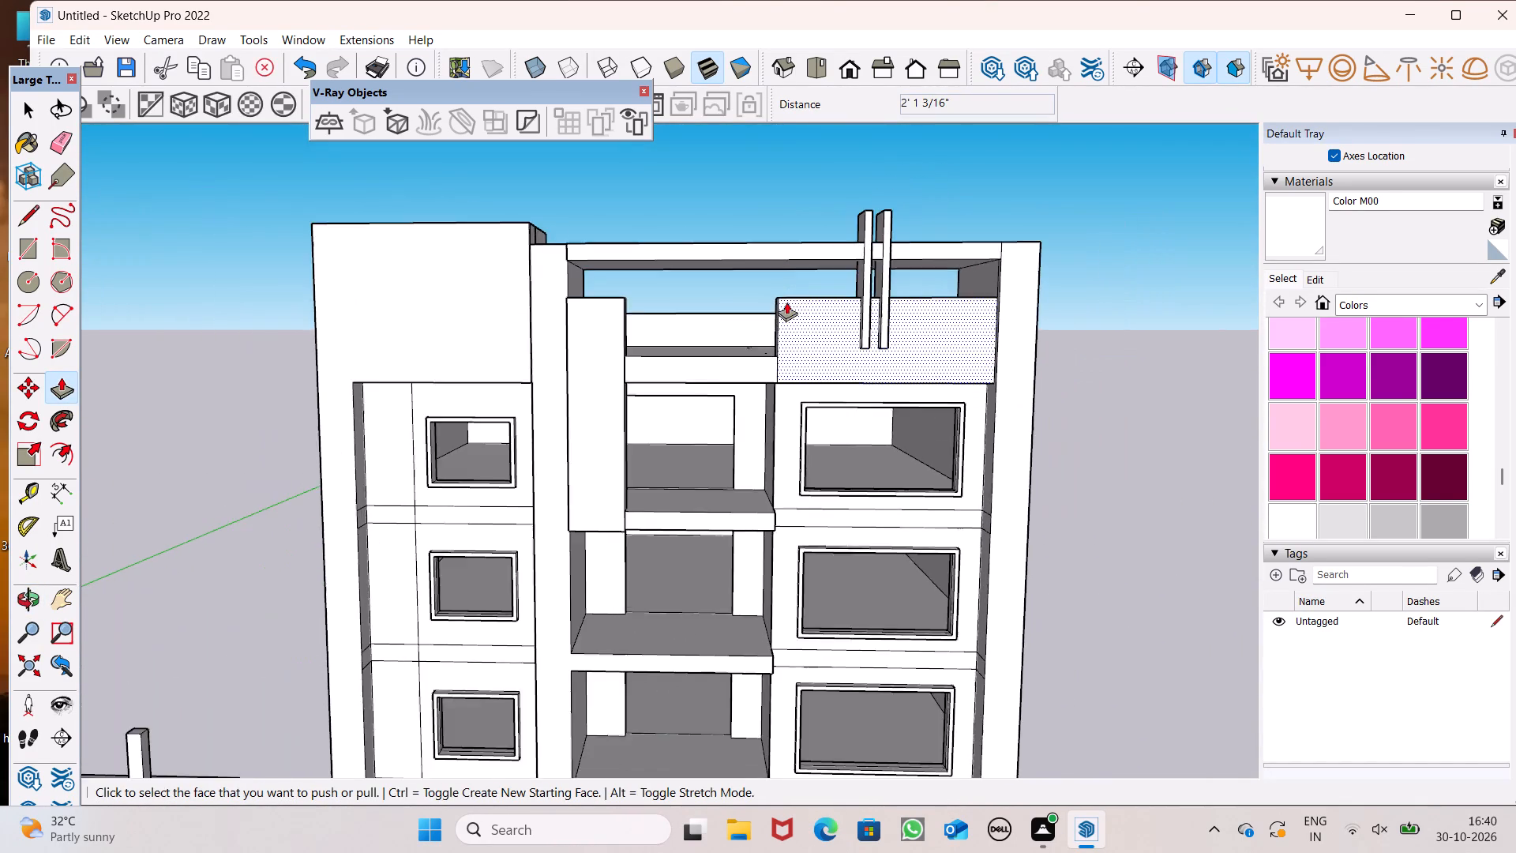
{"action": "middle_click_drag", "start_coordinate": [765, 290], "coordinate": [613, 372]}
{"action": "scroll", "coordinate": [765, 314], "scroll_direction": "up", "scroll_amount": 1}
{"action": "scroll", "coordinate": [568, 359], "scroll_direction": "up", "scroll_amount": 5}
{"action": "middle_click_drag", "start_coordinate": [568, 358], "coordinate": [522, 393]}
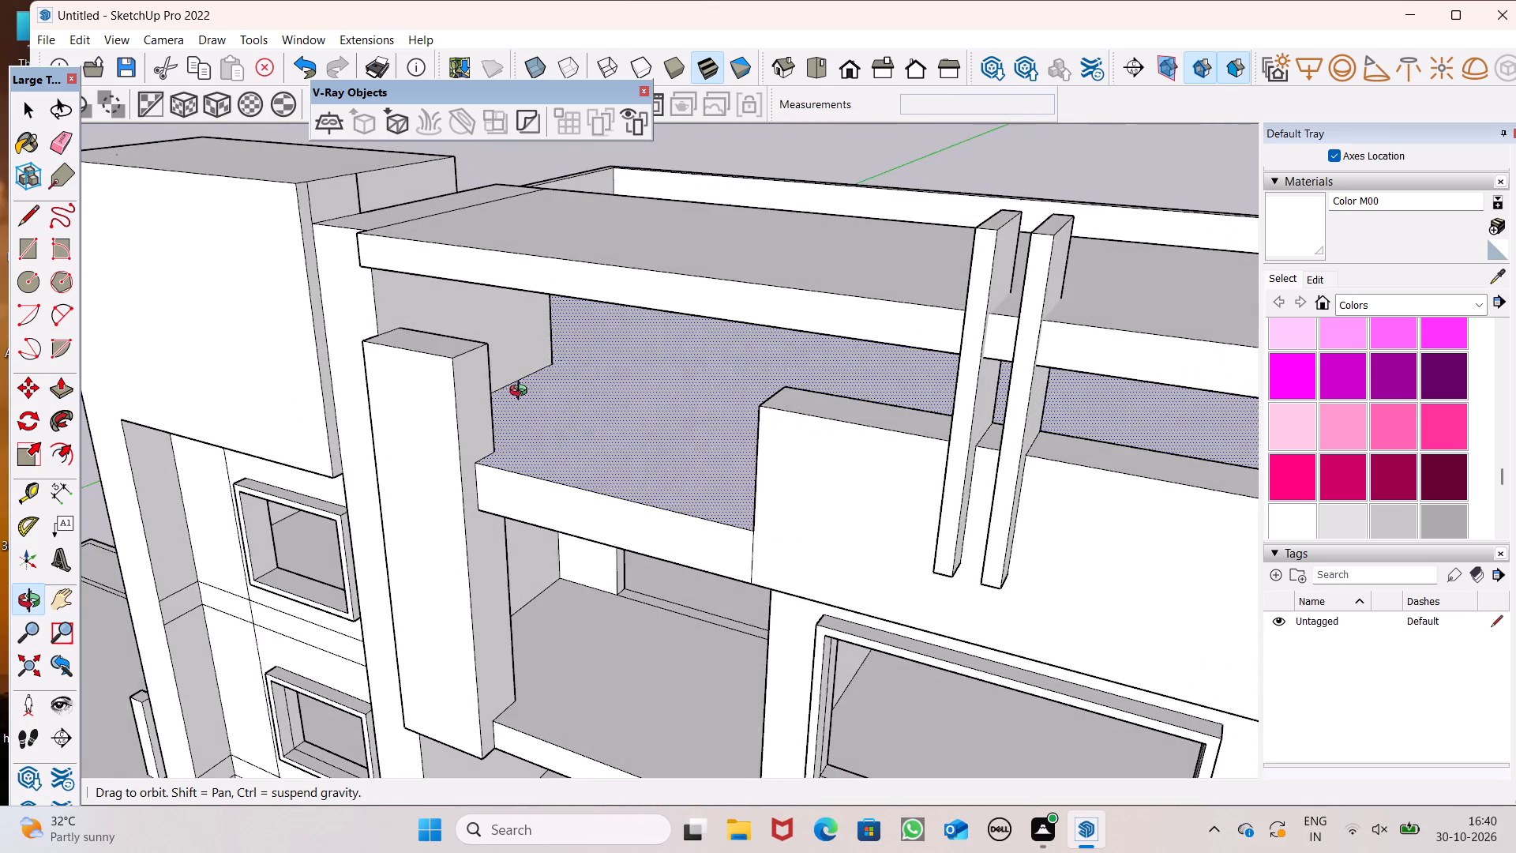
{"action": "middle_click_drag", "start_coordinate": [522, 393], "coordinate": [521, 393]}
Draw a line about 2' 11/16" long across the projecting pier's inner side face, just below its top.
{"action": "left_click", "coordinate": [29, 218]}
{"action": "scroll", "coordinate": [417, 336], "scroll_direction": "up", "scroll_amount": 1}
{"action": "middle_click_drag", "start_coordinate": [417, 336], "coordinate": [390, 336]}
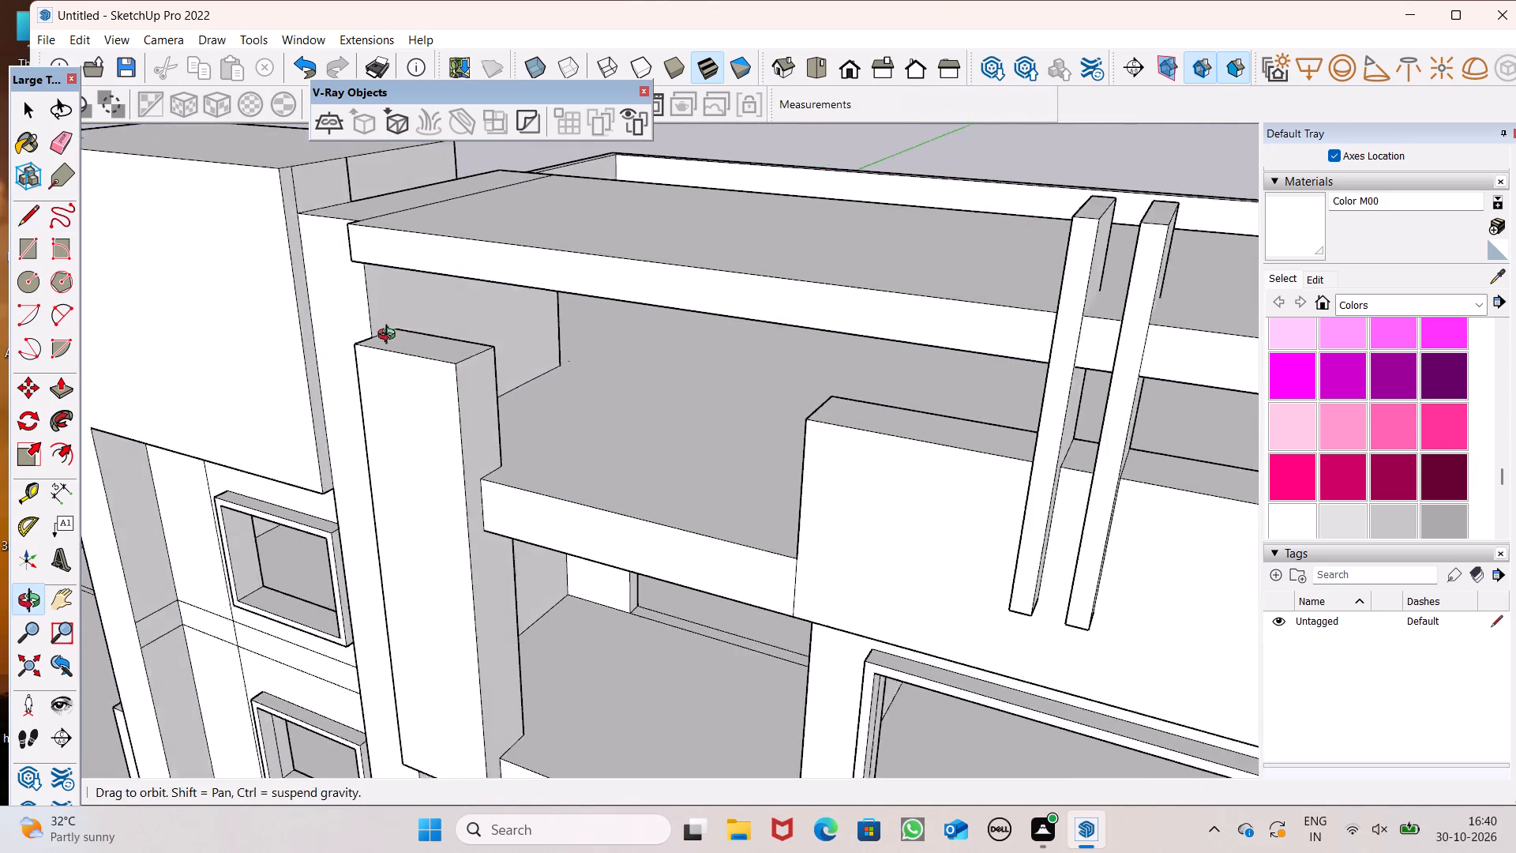
{"action": "scroll", "coordinate": [390, 336], "scroll_direction": "up", "scroll_amount": 1}
{"action": "middle_click_drag", "start_coordinate": [390, 336], "coordinate": [335, 304]}
{"action": "scroll", "coordinate": [422, 381], "scroll_direction": "up", "scroll_amount": 5}
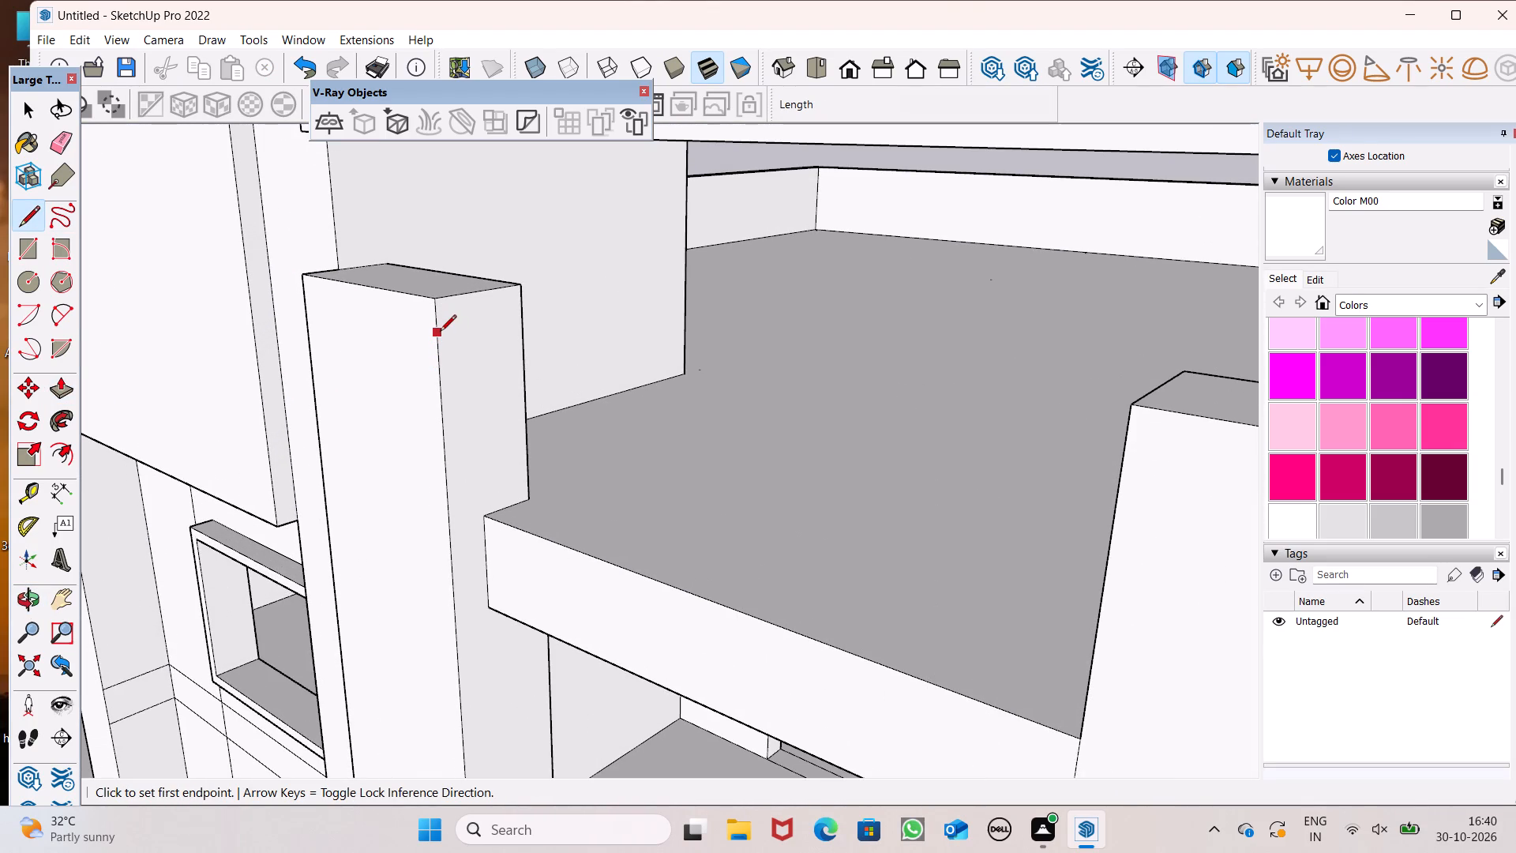
{"action": "left_click_drag", "start_coordinate": [440, 332], "coordinate": [448, 330]}
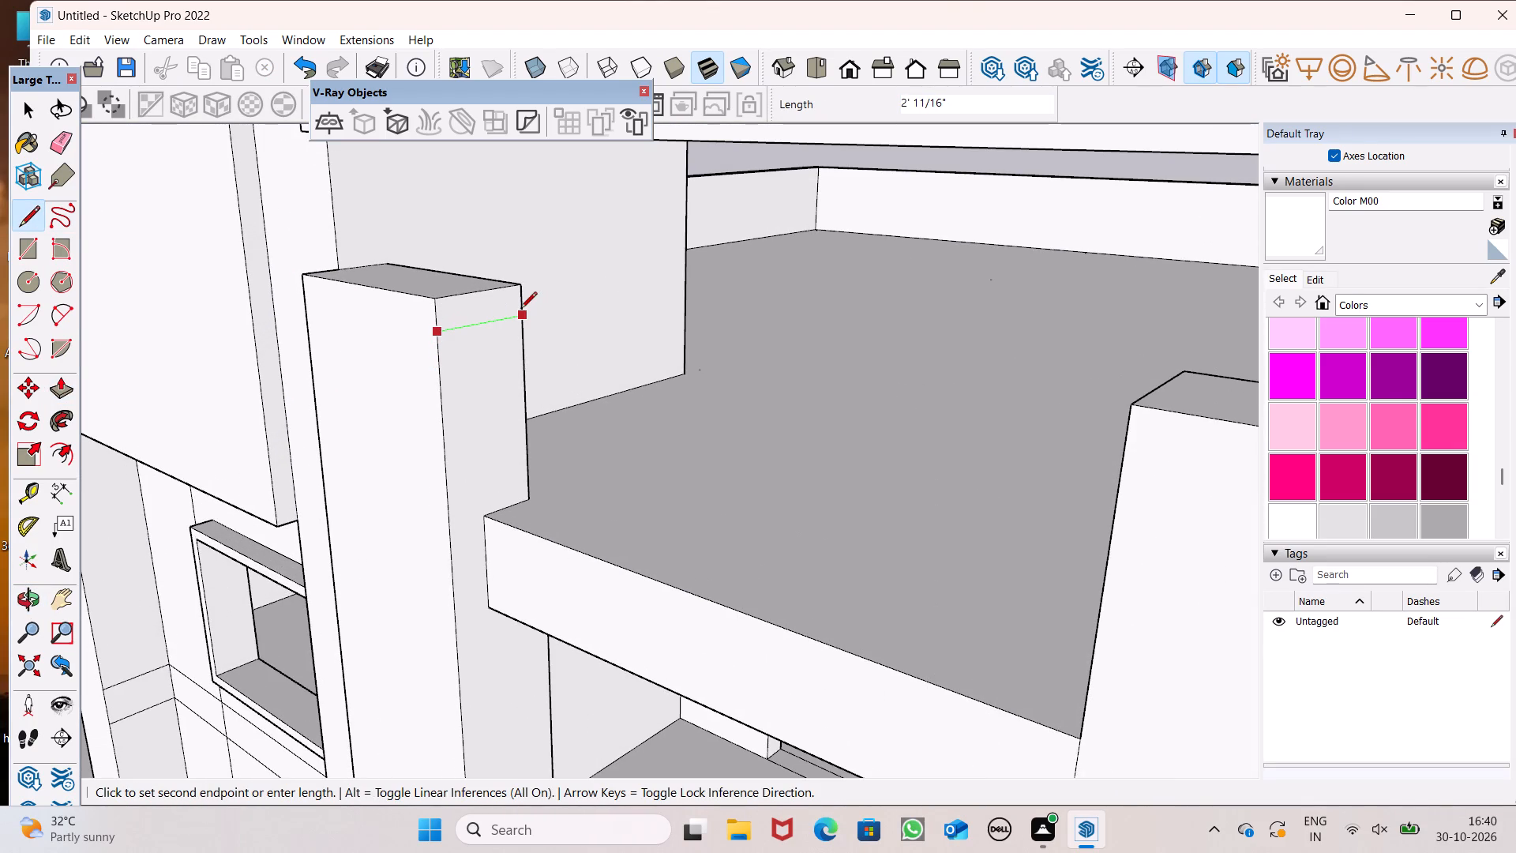
{"action": "left_click", "coordinate": [520, 310]}
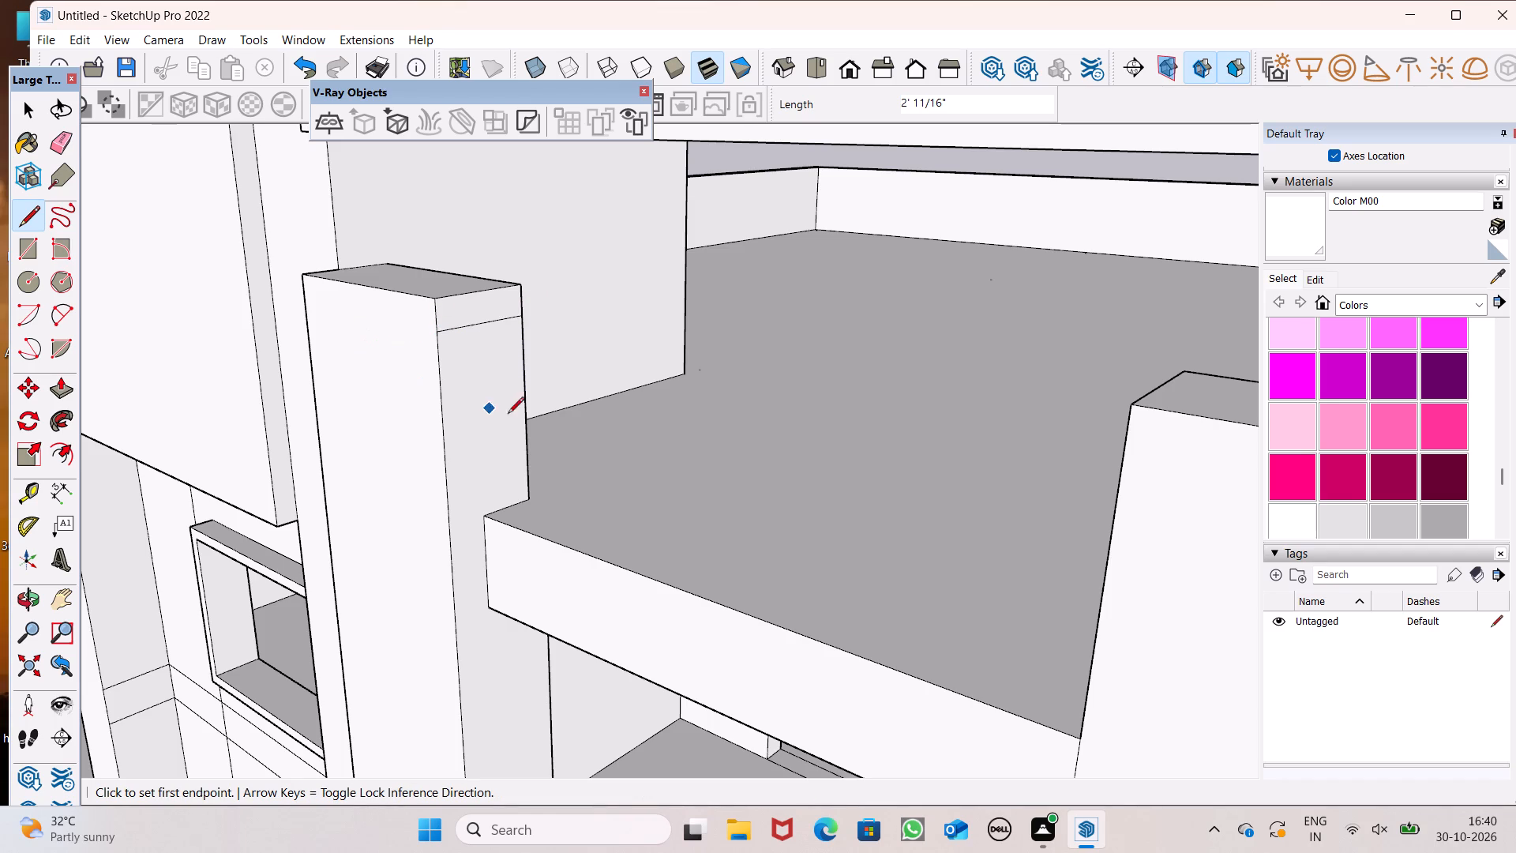
Draw a line about 11' 7" long across the roof slab, from the pier's rear corner to the parapet block.
{"action": "middle_click_drag", "start_coordinate": [561, 475], "coordinate": [692, 545]}
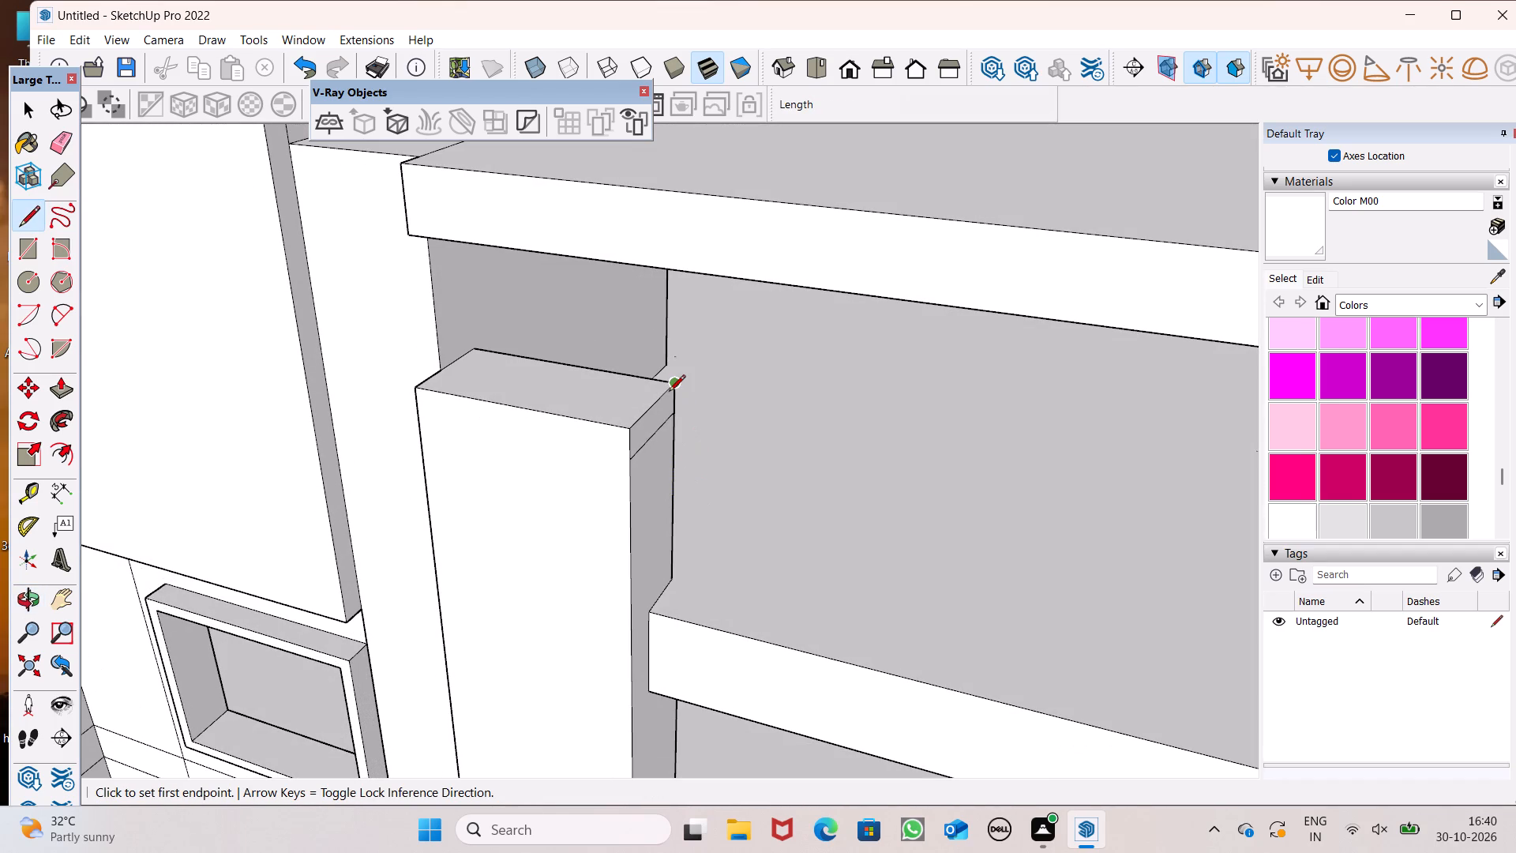
{"action": "scroll", "coordinate": [660, 419], "scroll_direction": "down", "scroll_amount": 5}
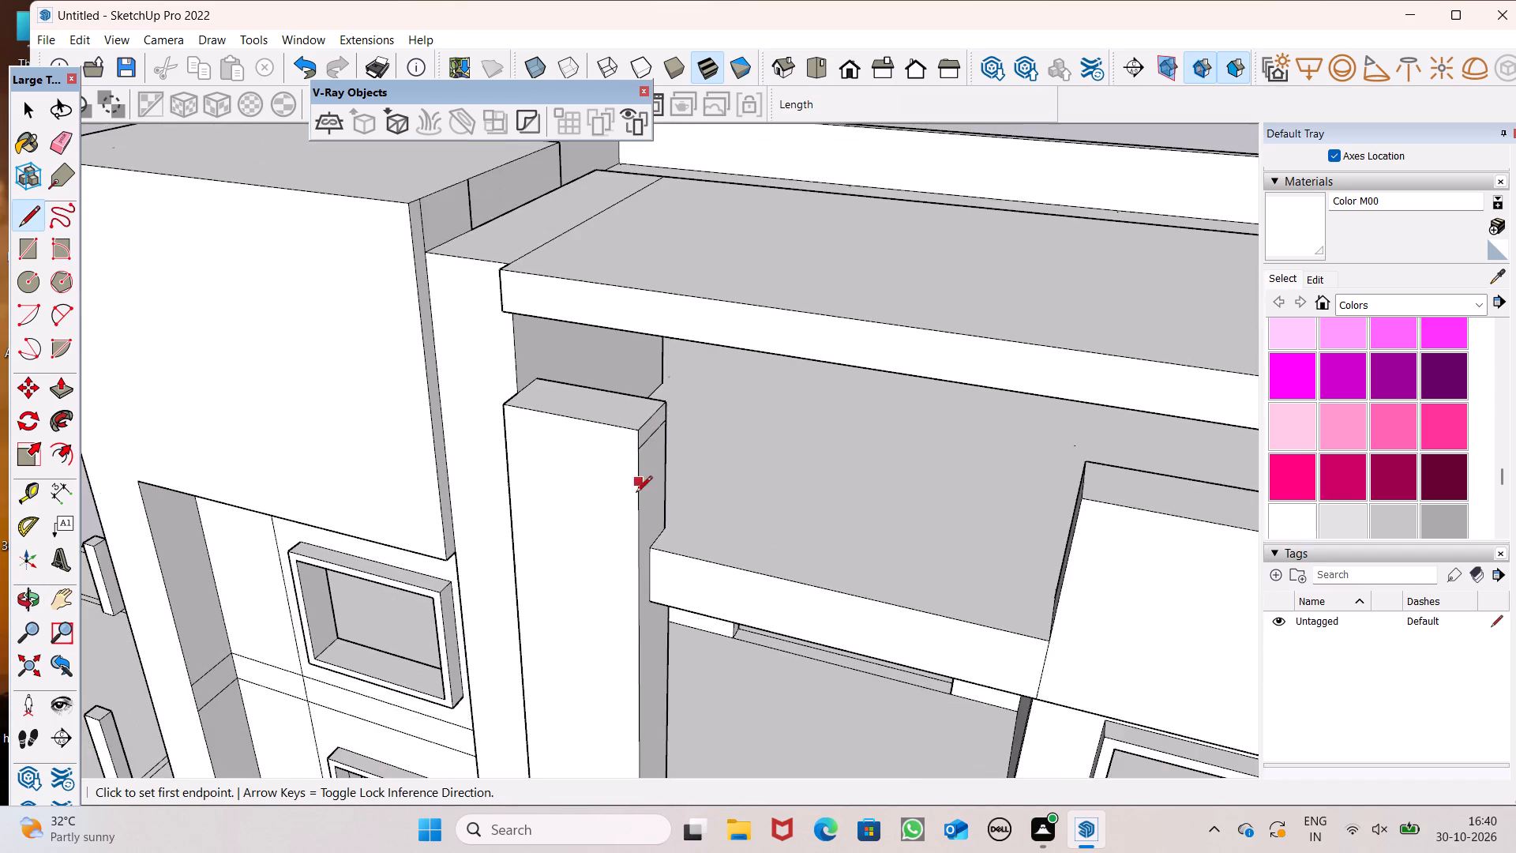
{"action": "middle_click_drag", "start_coordinate": [708, 573], "coordinate": [840, 653]}
{"action": "scroll", "coordinate": [993, 598], "scroll_direction": "up", "scroll_amount": 7}
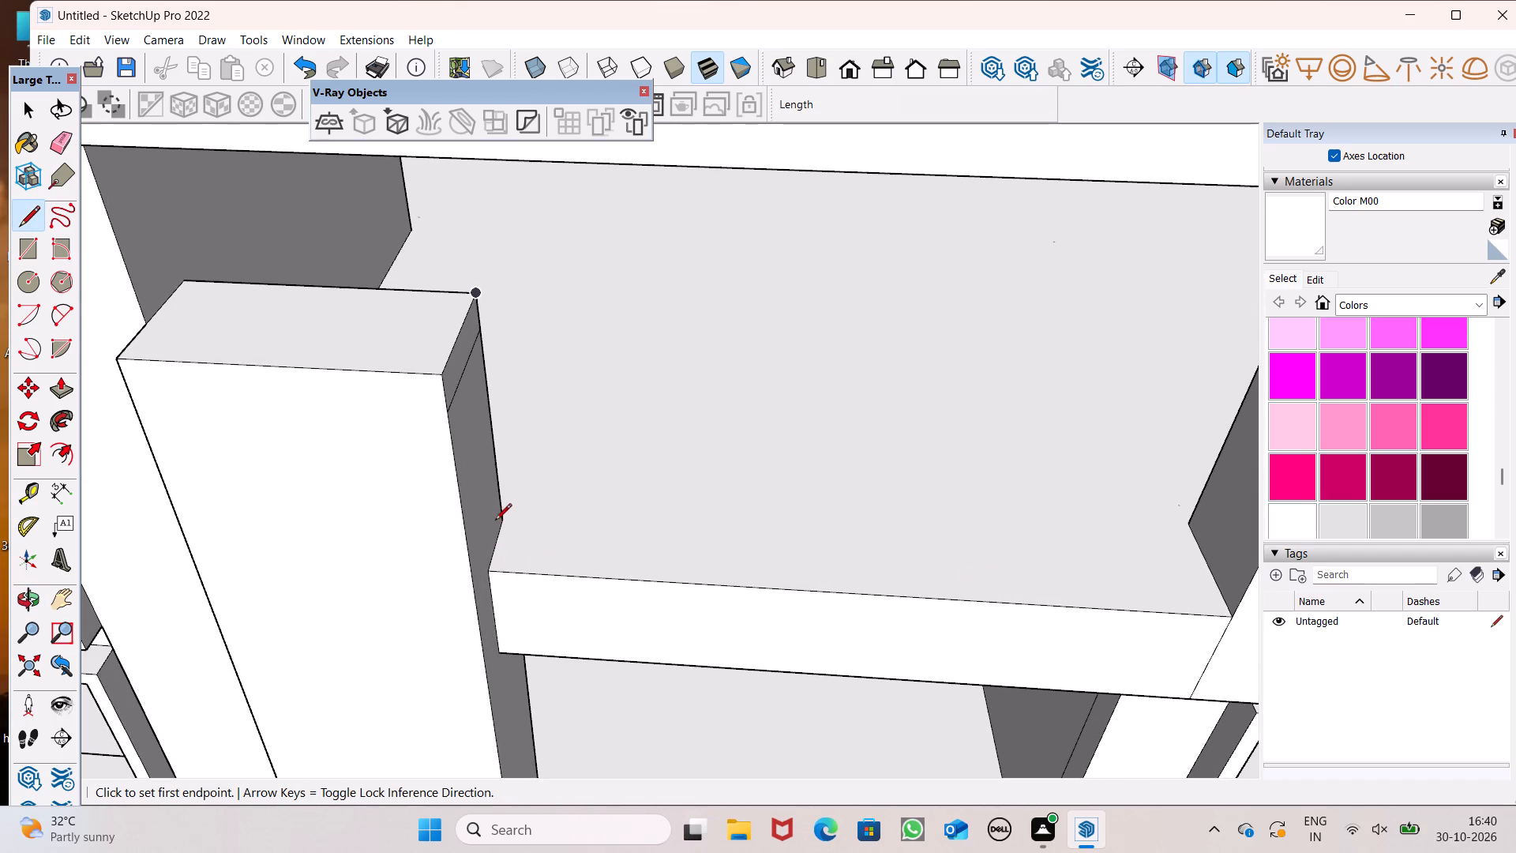
{"action": "left_click_drag", "start_coordinate": [499, 518], "coordinate": [529, 523]}
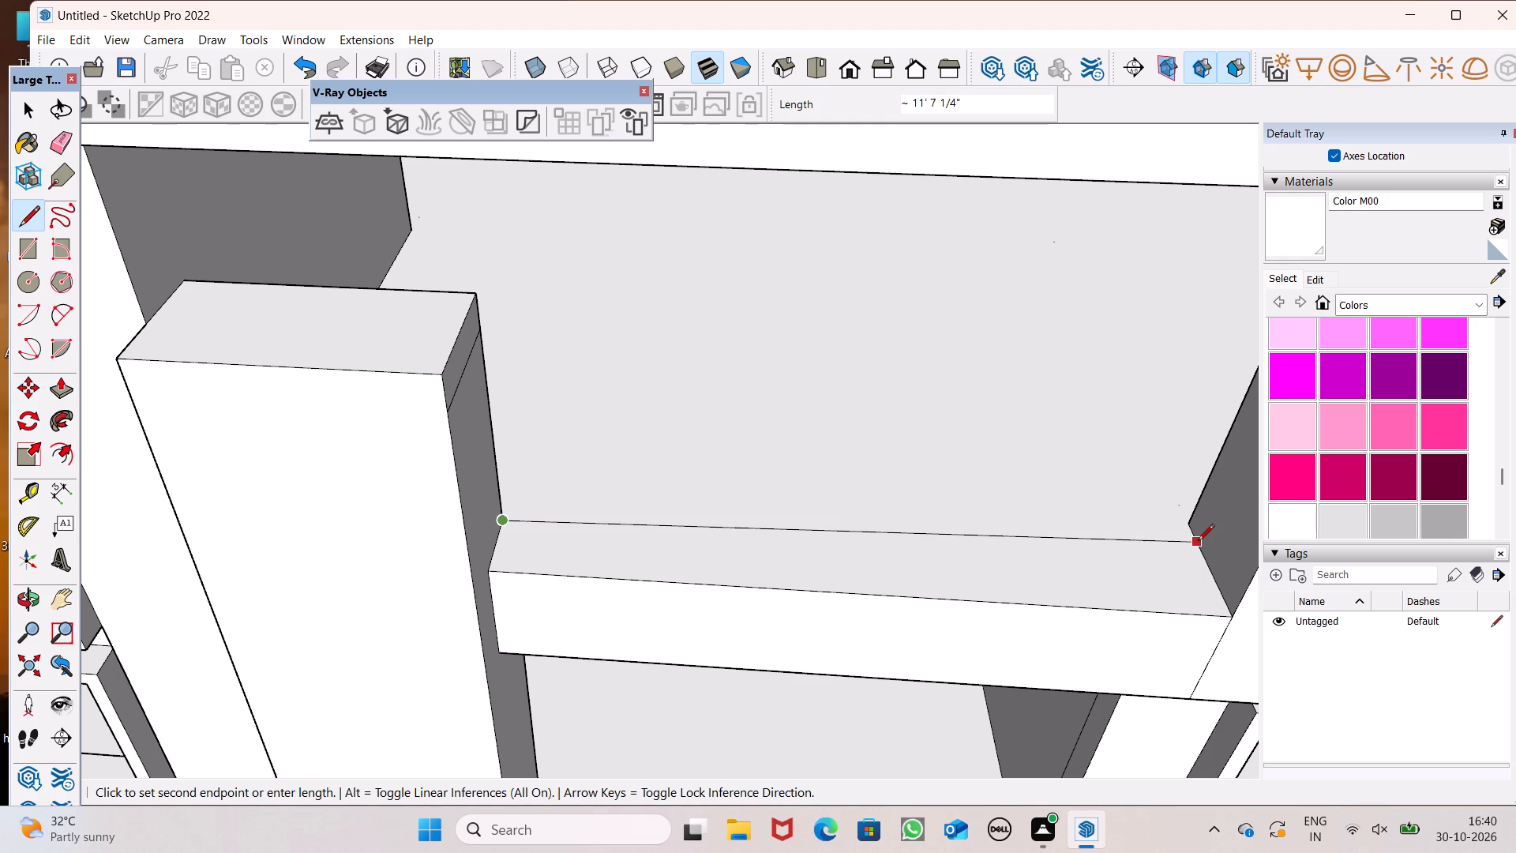
{"action": "left_click", "coordinate": [1199, 556]}
{"action": "key", "text": "space"}
Draw a circle of about 2 5/8" radius on the pier's inner side face, just above the roof slab's front strip.
{"action": "scroll", "coordinate": [698, 525], "scroll_direction": "down", "scroll_amount": 4}
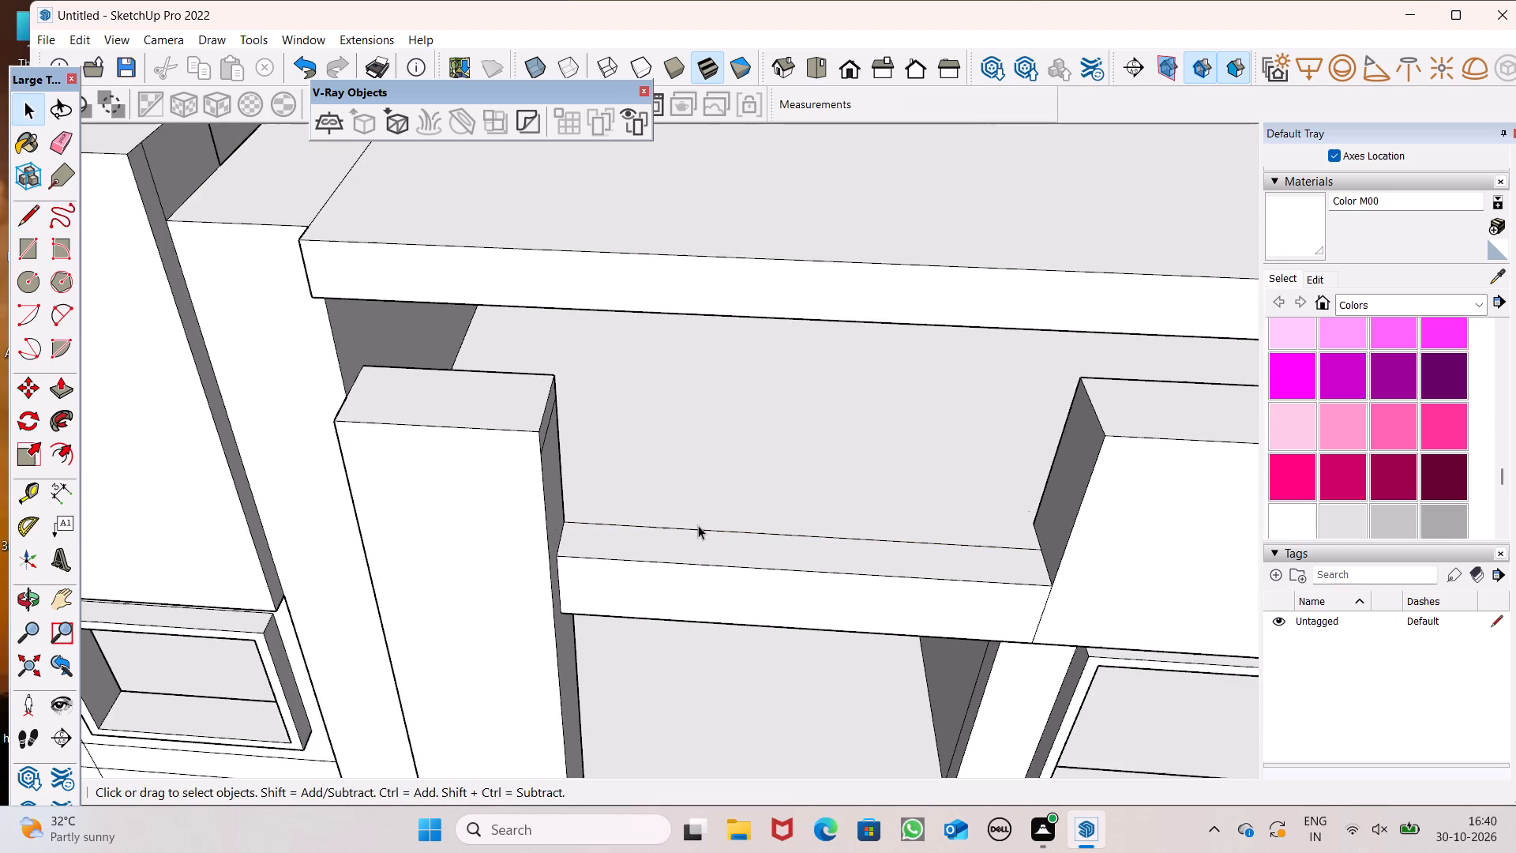
{"action": "middle_click_drag", "start_coordinate": [670, 509], "coordinate": [434, 374]}
{"action": "scroll", "coordinate": [434, 374], "scroll_direction": "up", "scroll_amount": 1}
{"action": "scroll", "coordinate": [456, 315], "scroll_direction": "down", "scroll_amount": 1}
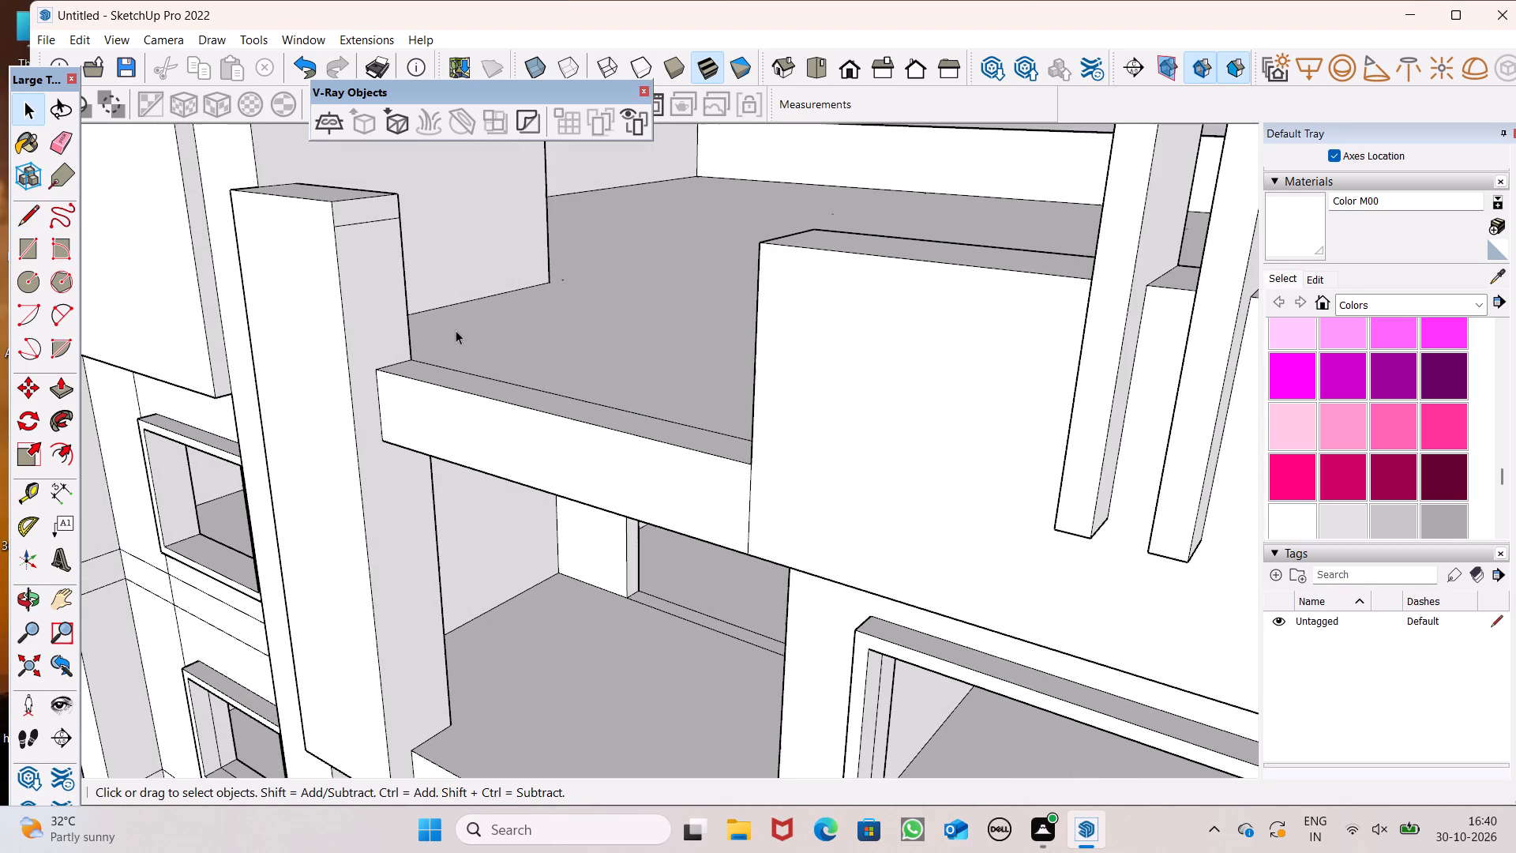
{"action": "left_click", "coordinate": [35, 286]}
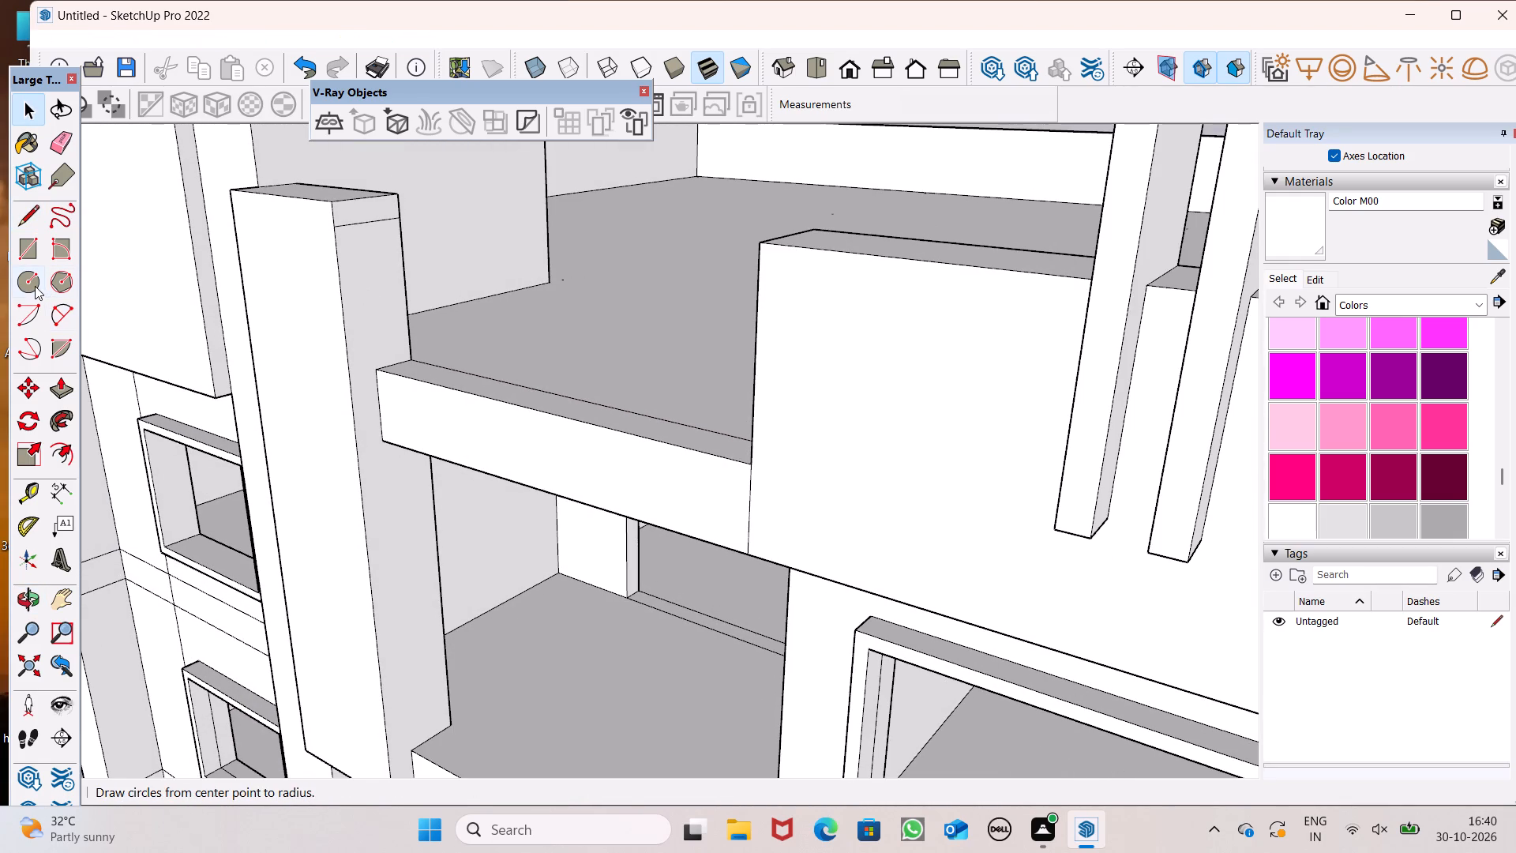
{"action": "scroll", "coordinate": [396, 295], "scroll_direction": "up", "scroll_amount": 6}
{"action": "middle_click_drag", "start_coordinate": [406, 382], "coordinate": [346, 403]}
{"action": "scroll", "coordinate": [334, 400], "scroll_direction": "up", "scroll_amount": 5}
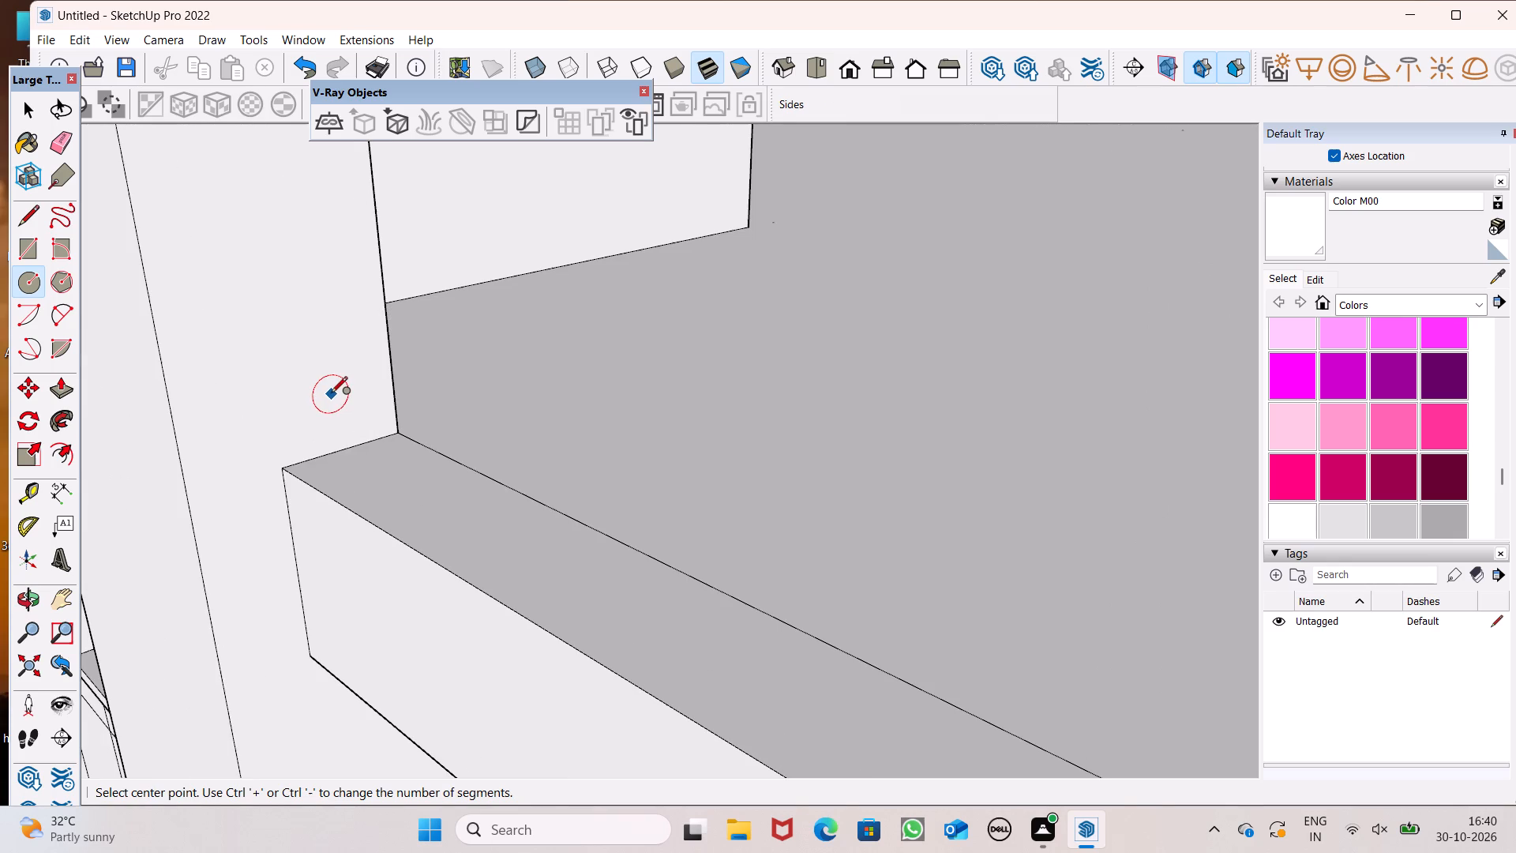
{"action": "left_click", "coordinate": [340, 394]}
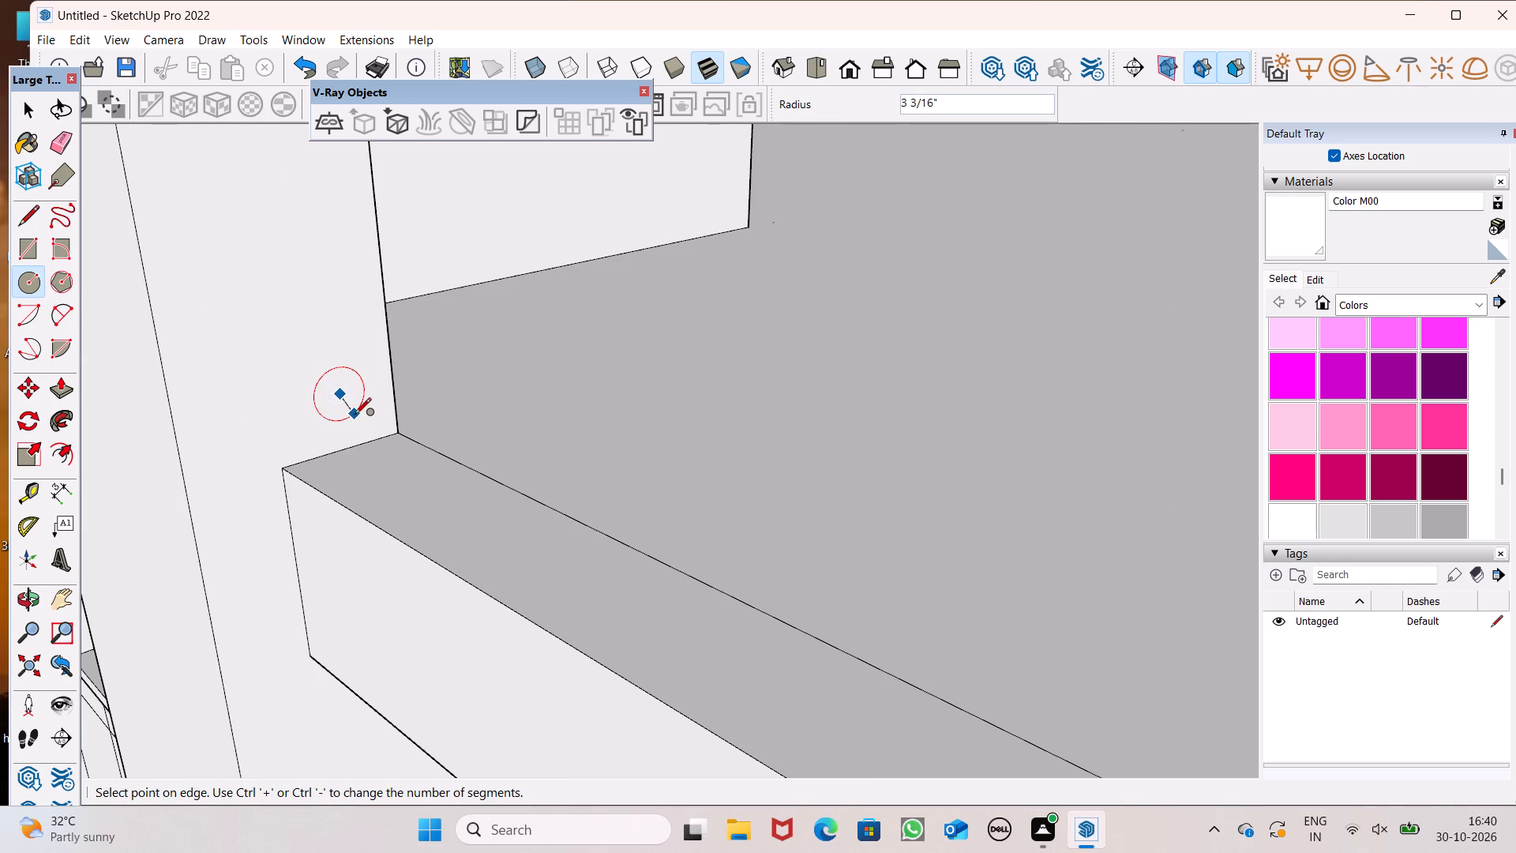
{"action": "left_click", "coordinate": [355, 408]}
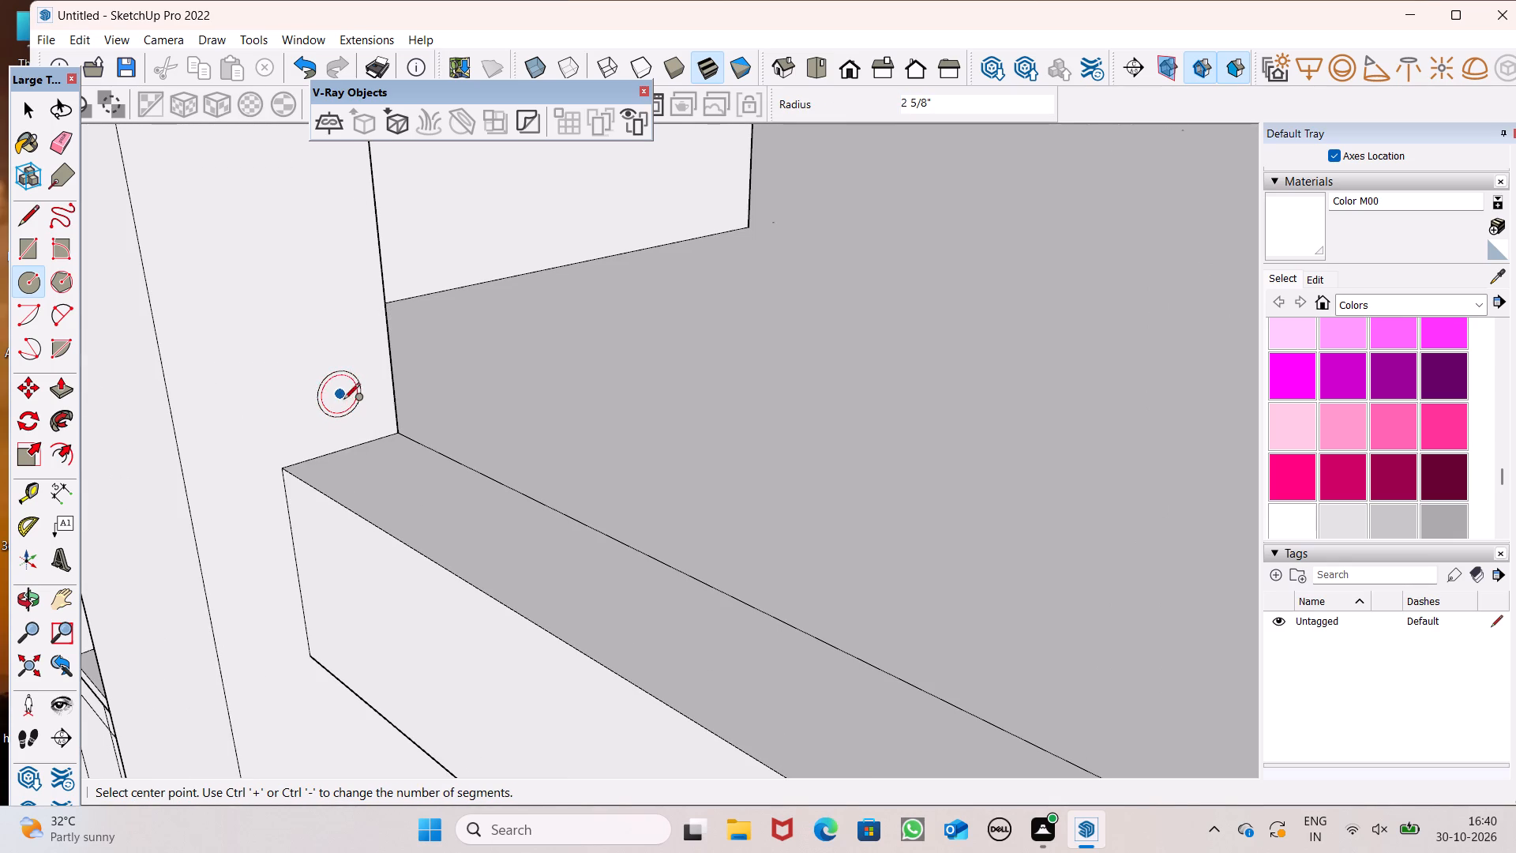
{"action": "key", "text": "space"}
{"action": "scroll", "coordinate": [377, 438], "scroll_direction": "down", "scroll_amount": 5}
{"action": "middle_click_drag", "start_coordinate": [394, 453], "coordinate": [357, 494]}
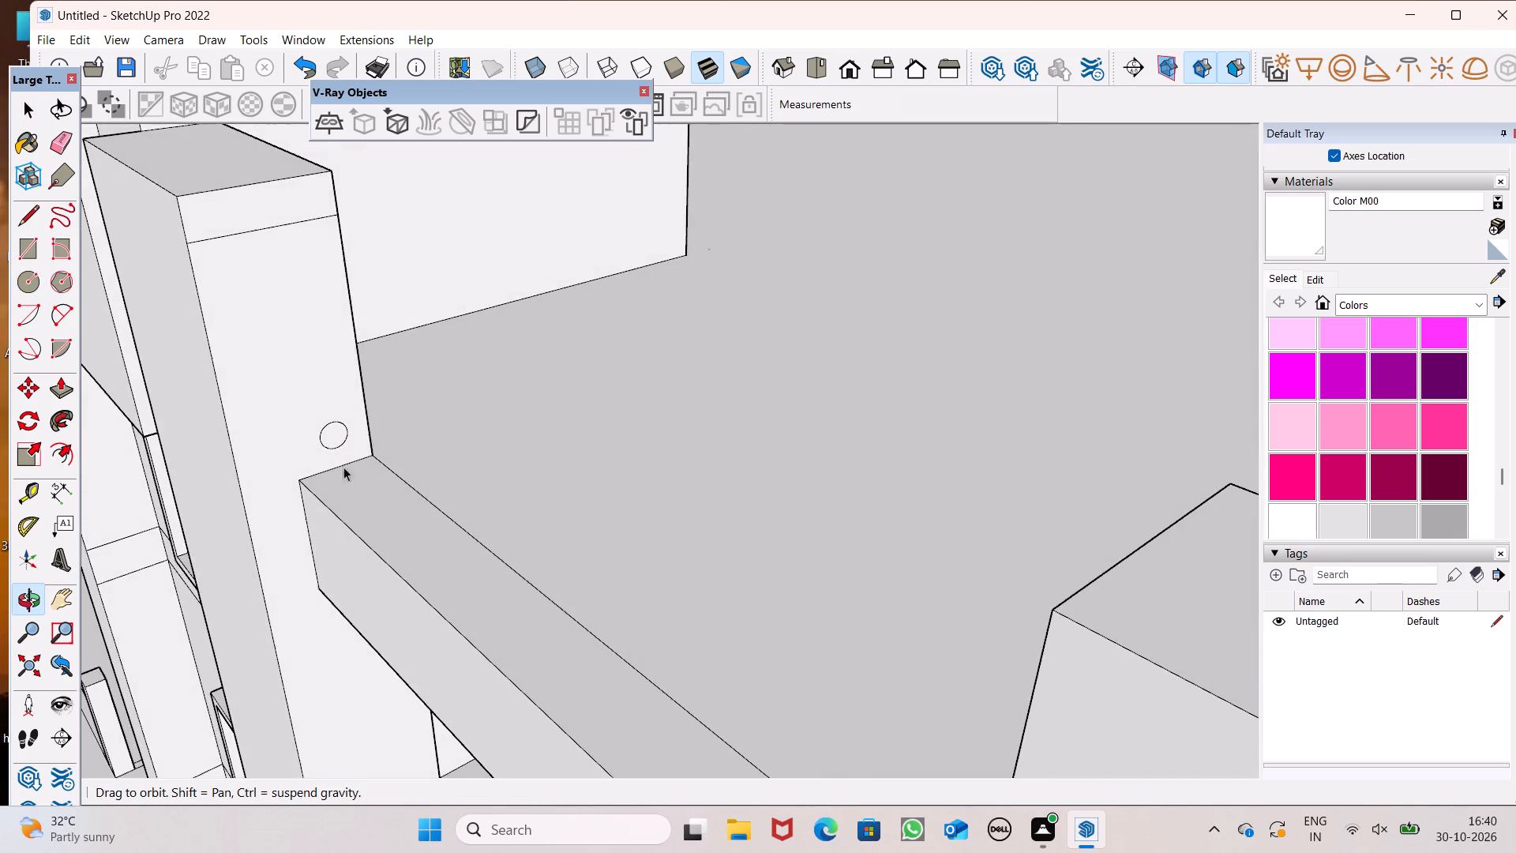
{"action": "scroll", "coordinate": [303, 344], "scroll_direction": "up", "scroll_amount": 4}
{"action": "scroll", "coordinate": [326, 423], "scroll_direction": "down", "scroll_amount": 4}
{"action": "scroll", "coordinate": [287, 246], "scroll_direction": "up", "scroll_amount": 2}
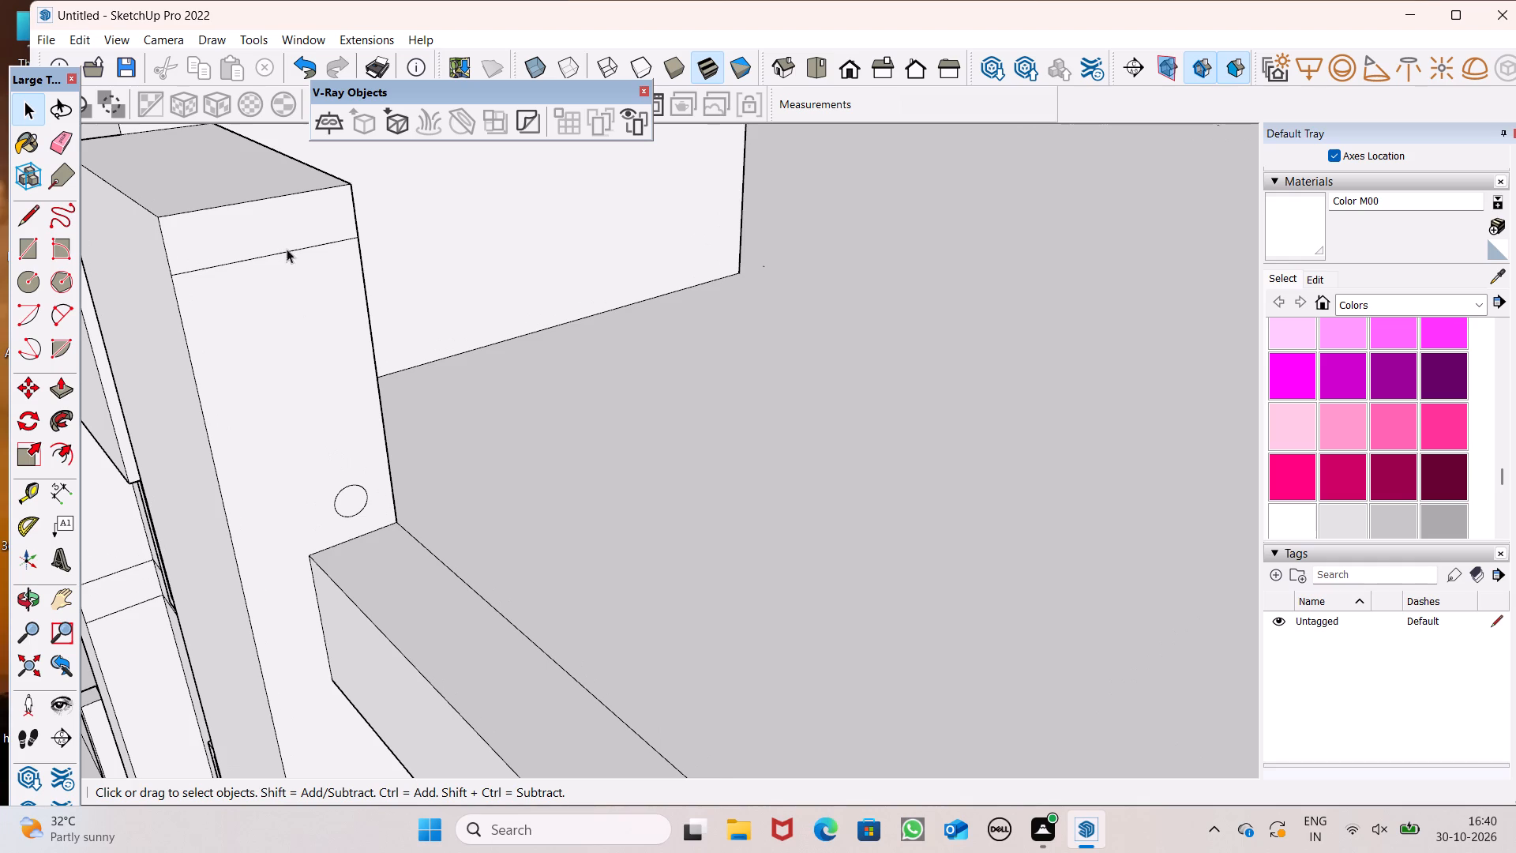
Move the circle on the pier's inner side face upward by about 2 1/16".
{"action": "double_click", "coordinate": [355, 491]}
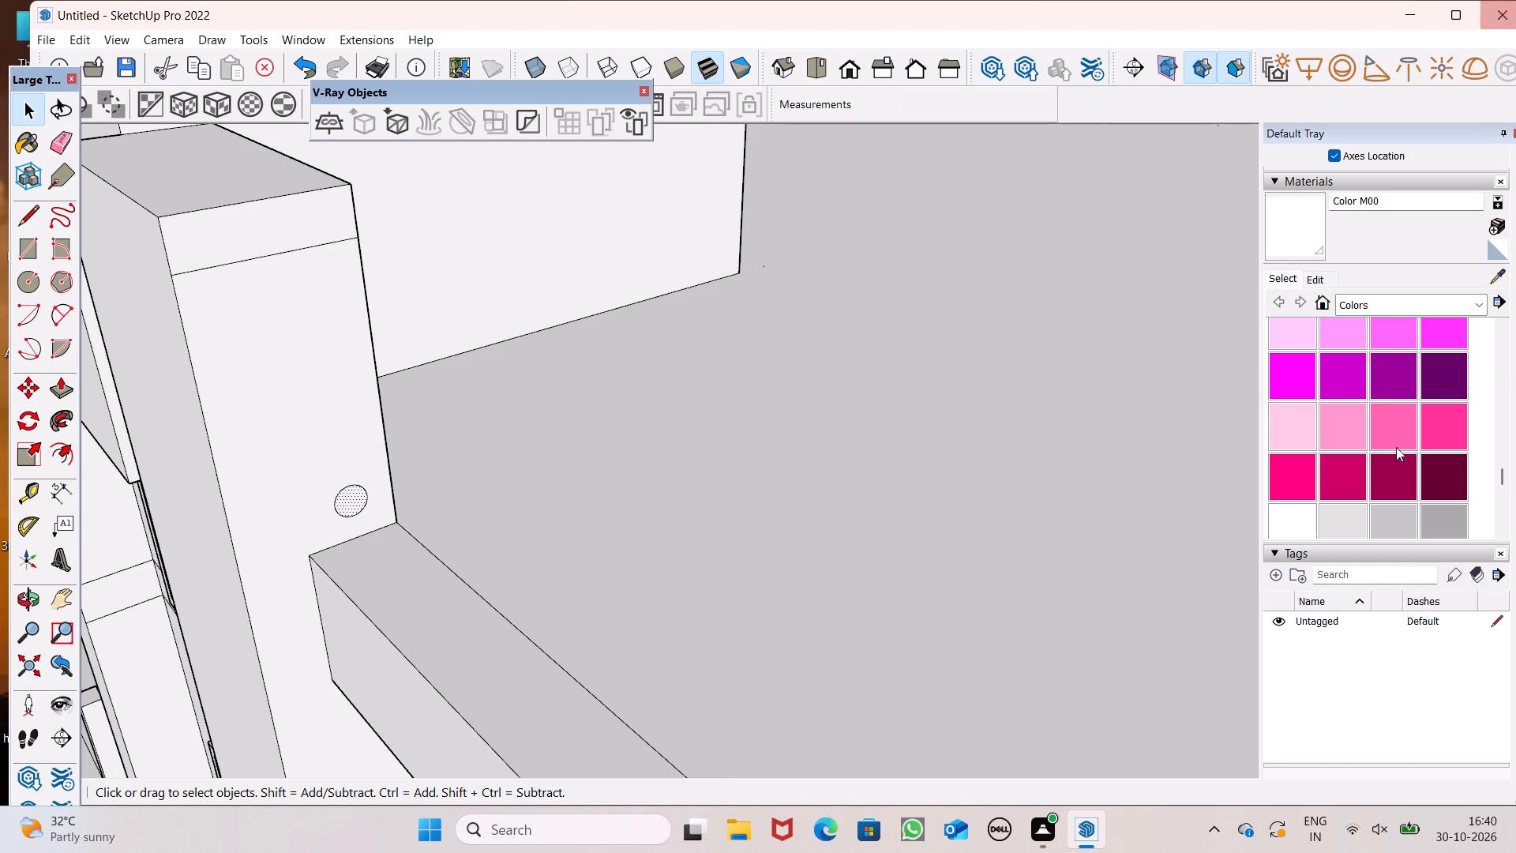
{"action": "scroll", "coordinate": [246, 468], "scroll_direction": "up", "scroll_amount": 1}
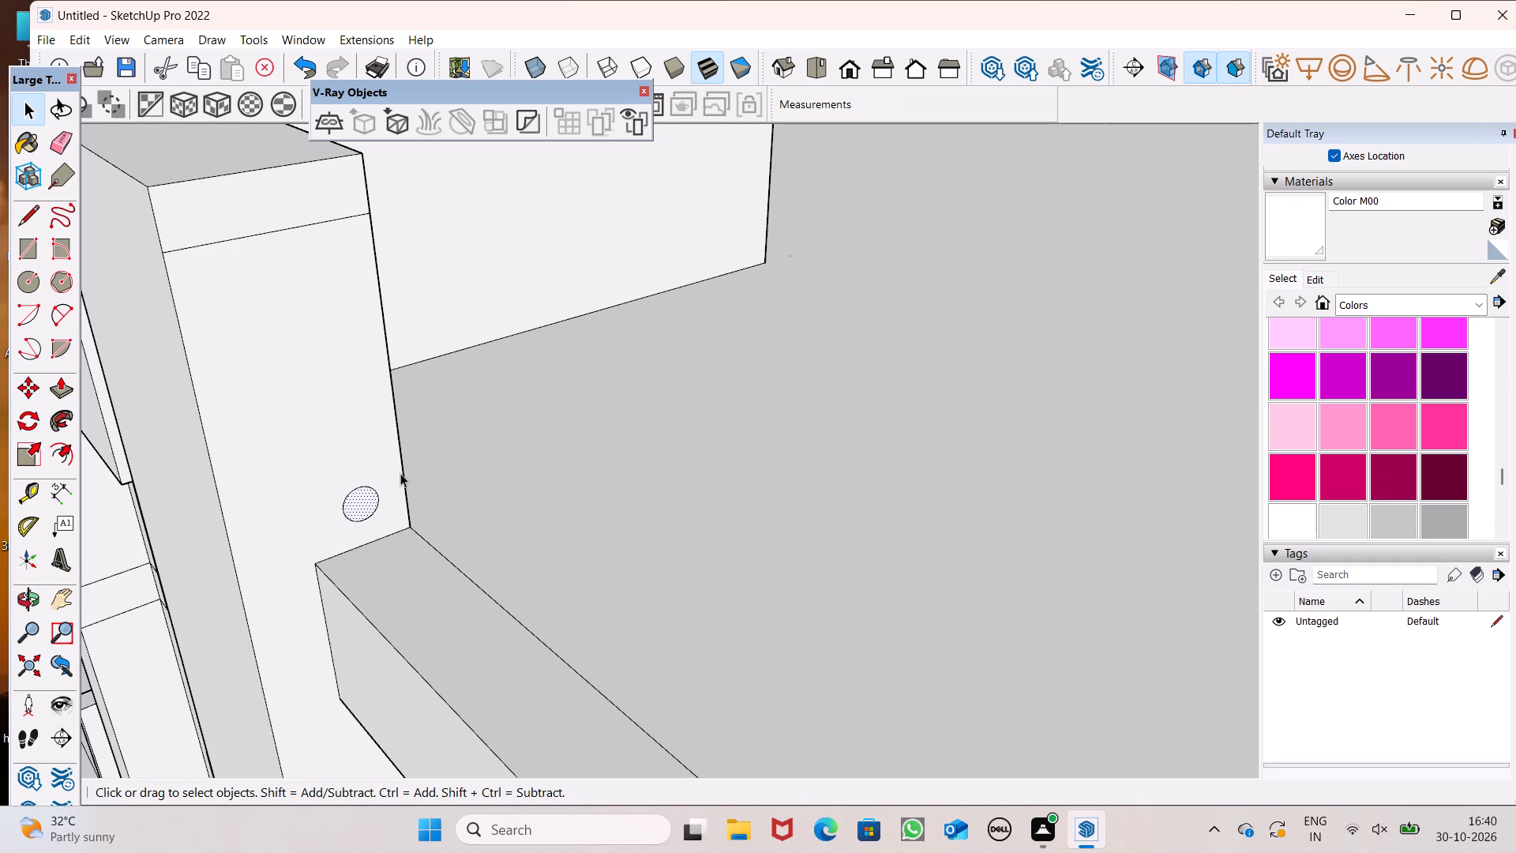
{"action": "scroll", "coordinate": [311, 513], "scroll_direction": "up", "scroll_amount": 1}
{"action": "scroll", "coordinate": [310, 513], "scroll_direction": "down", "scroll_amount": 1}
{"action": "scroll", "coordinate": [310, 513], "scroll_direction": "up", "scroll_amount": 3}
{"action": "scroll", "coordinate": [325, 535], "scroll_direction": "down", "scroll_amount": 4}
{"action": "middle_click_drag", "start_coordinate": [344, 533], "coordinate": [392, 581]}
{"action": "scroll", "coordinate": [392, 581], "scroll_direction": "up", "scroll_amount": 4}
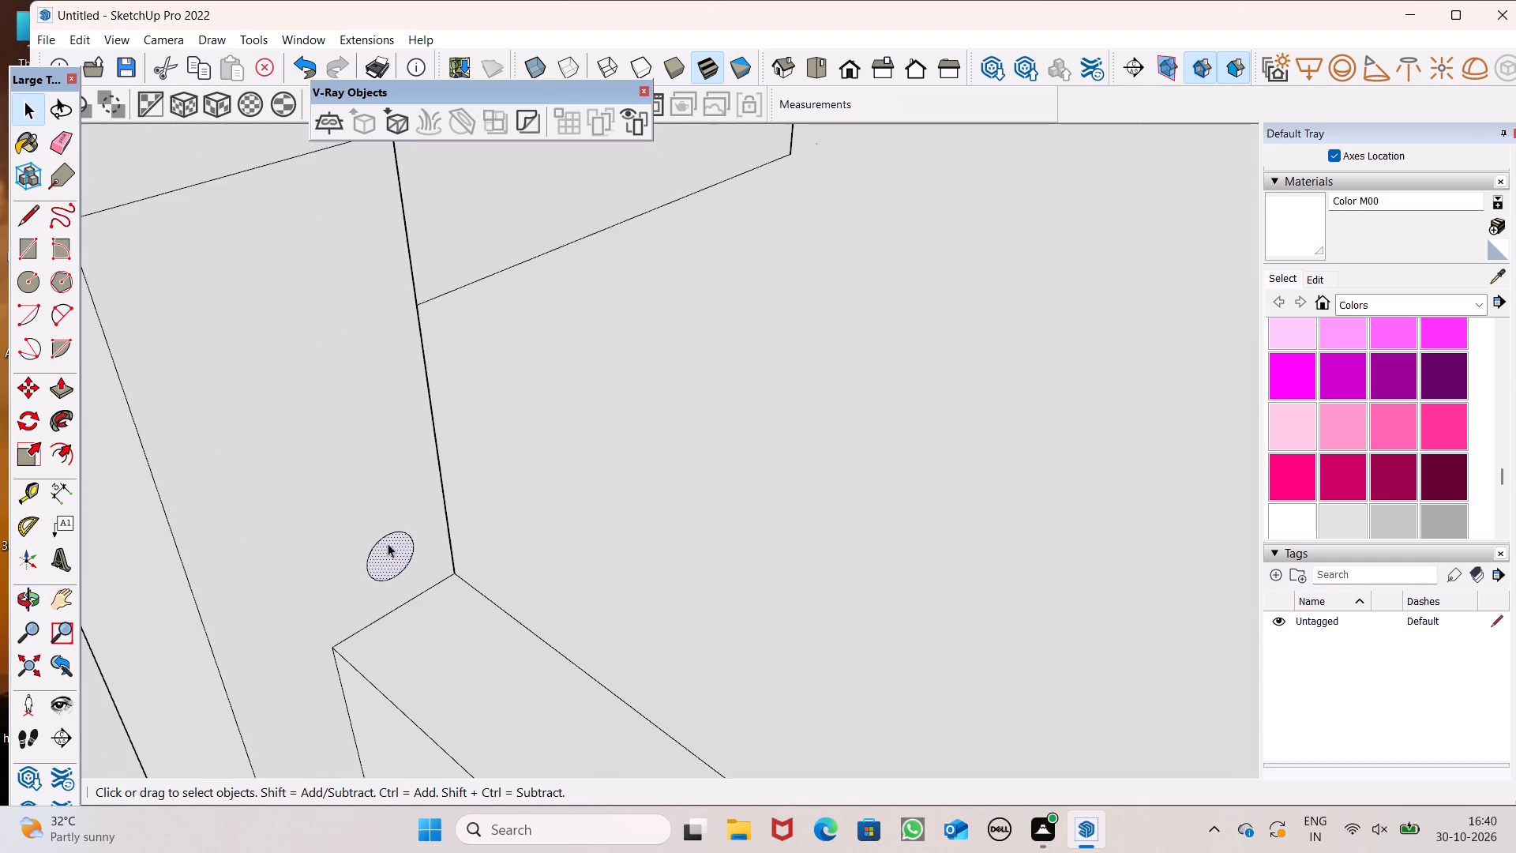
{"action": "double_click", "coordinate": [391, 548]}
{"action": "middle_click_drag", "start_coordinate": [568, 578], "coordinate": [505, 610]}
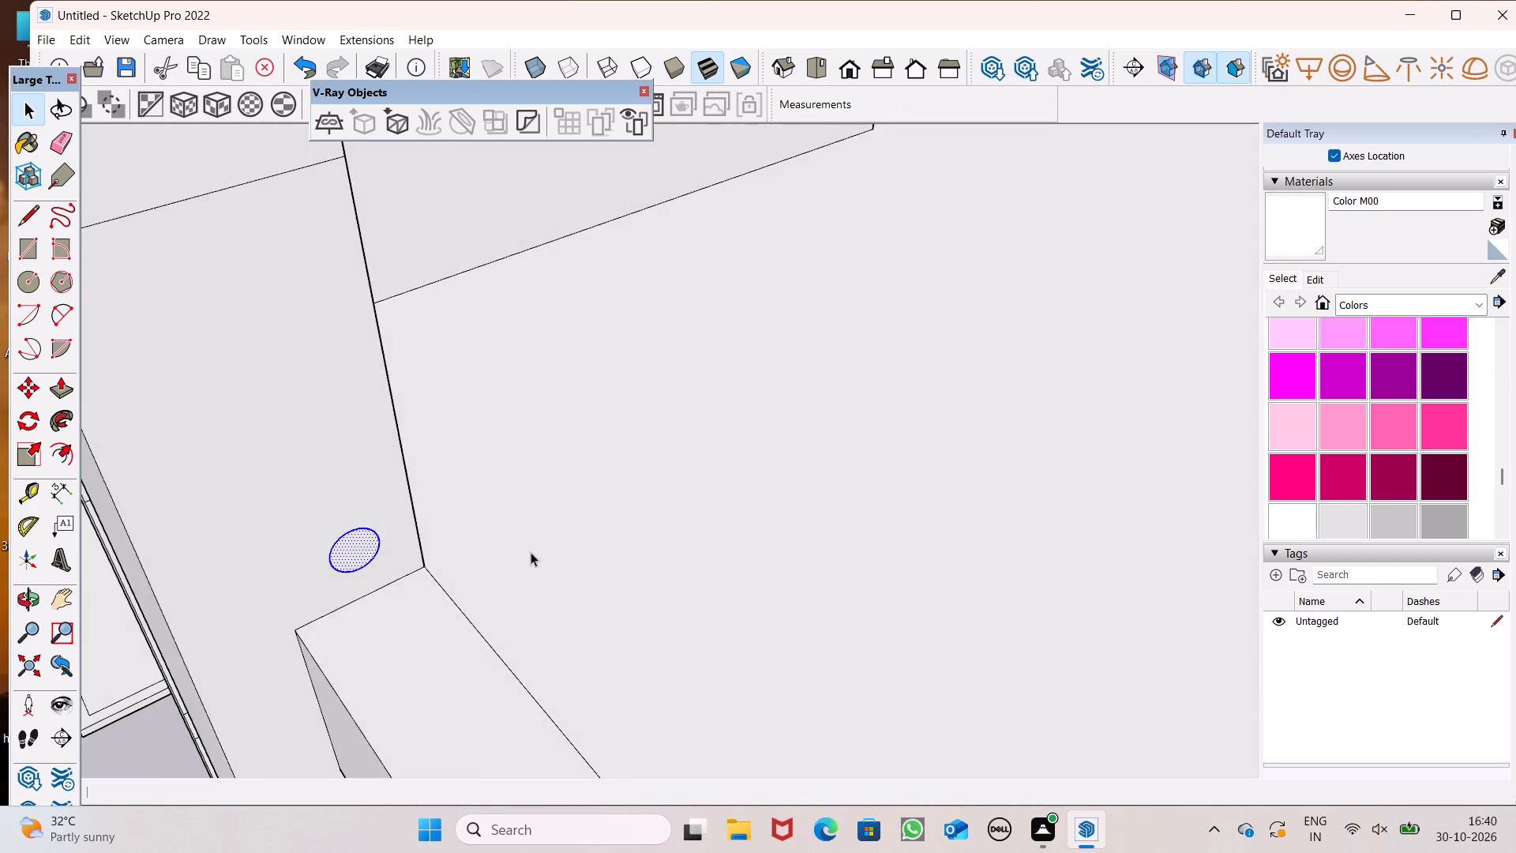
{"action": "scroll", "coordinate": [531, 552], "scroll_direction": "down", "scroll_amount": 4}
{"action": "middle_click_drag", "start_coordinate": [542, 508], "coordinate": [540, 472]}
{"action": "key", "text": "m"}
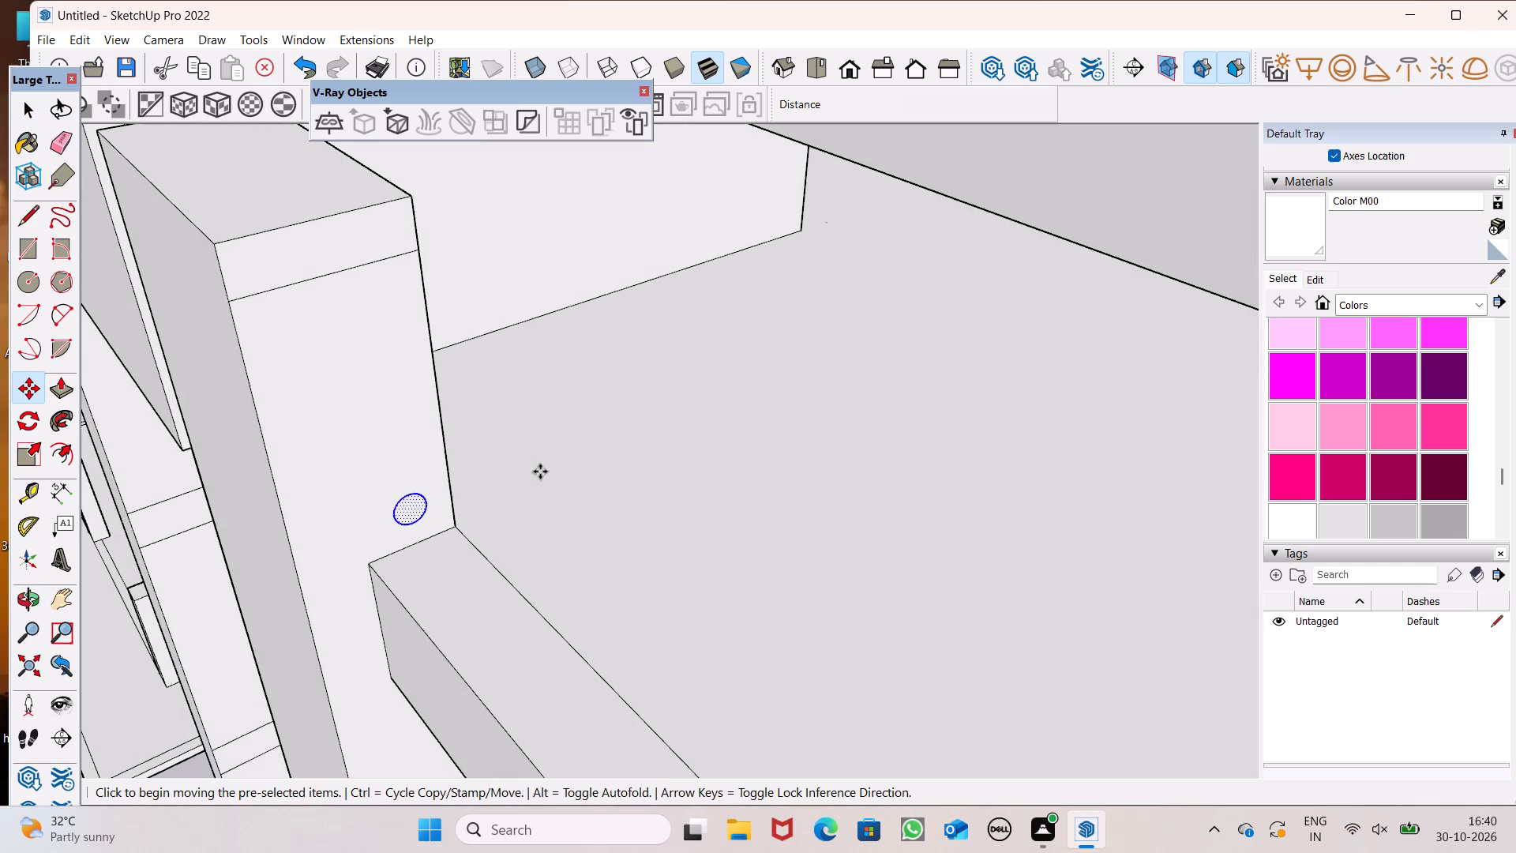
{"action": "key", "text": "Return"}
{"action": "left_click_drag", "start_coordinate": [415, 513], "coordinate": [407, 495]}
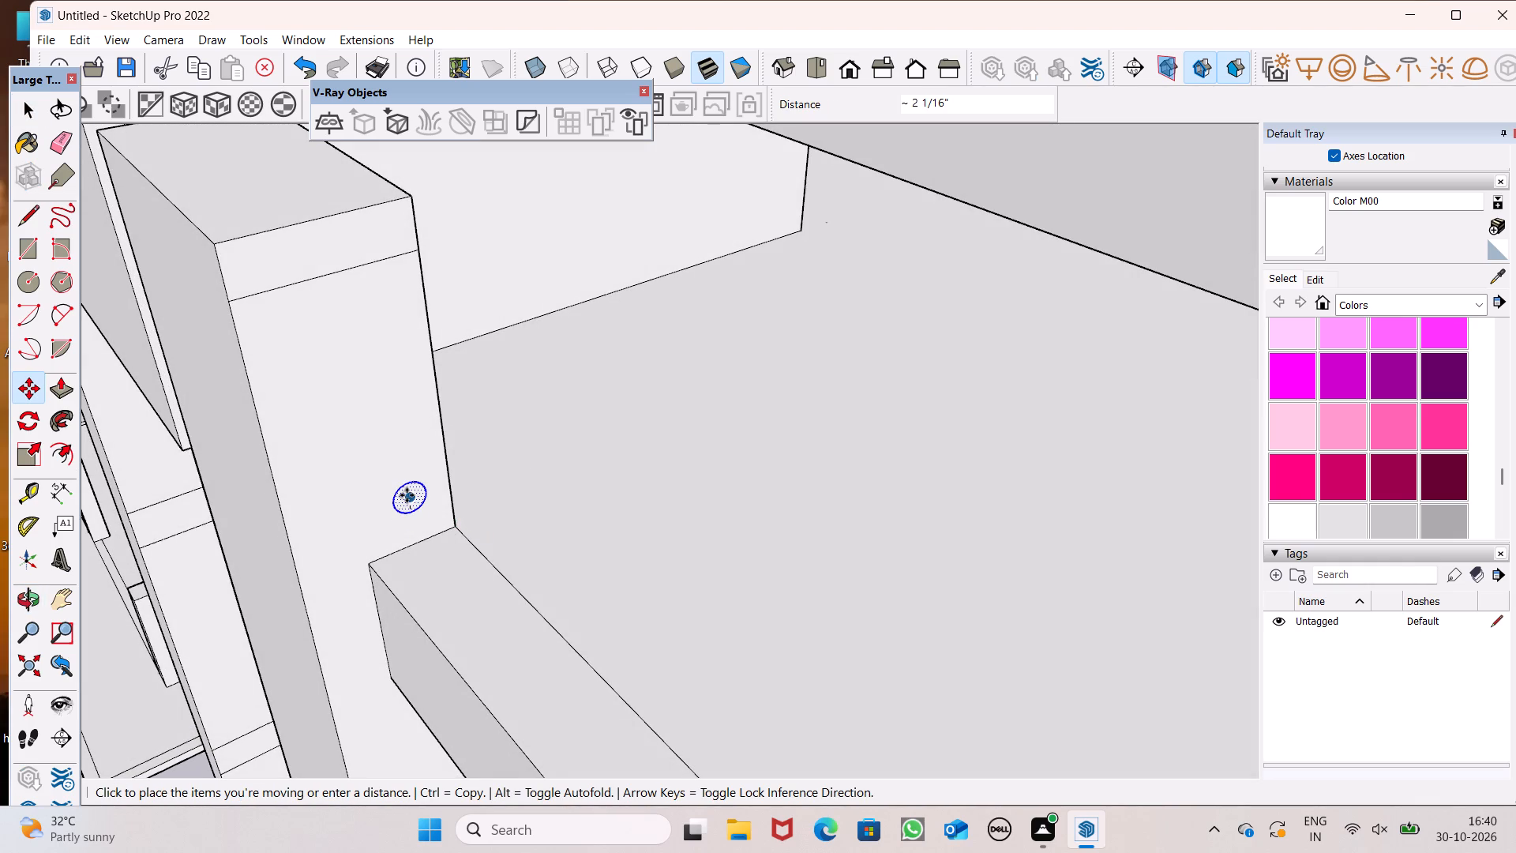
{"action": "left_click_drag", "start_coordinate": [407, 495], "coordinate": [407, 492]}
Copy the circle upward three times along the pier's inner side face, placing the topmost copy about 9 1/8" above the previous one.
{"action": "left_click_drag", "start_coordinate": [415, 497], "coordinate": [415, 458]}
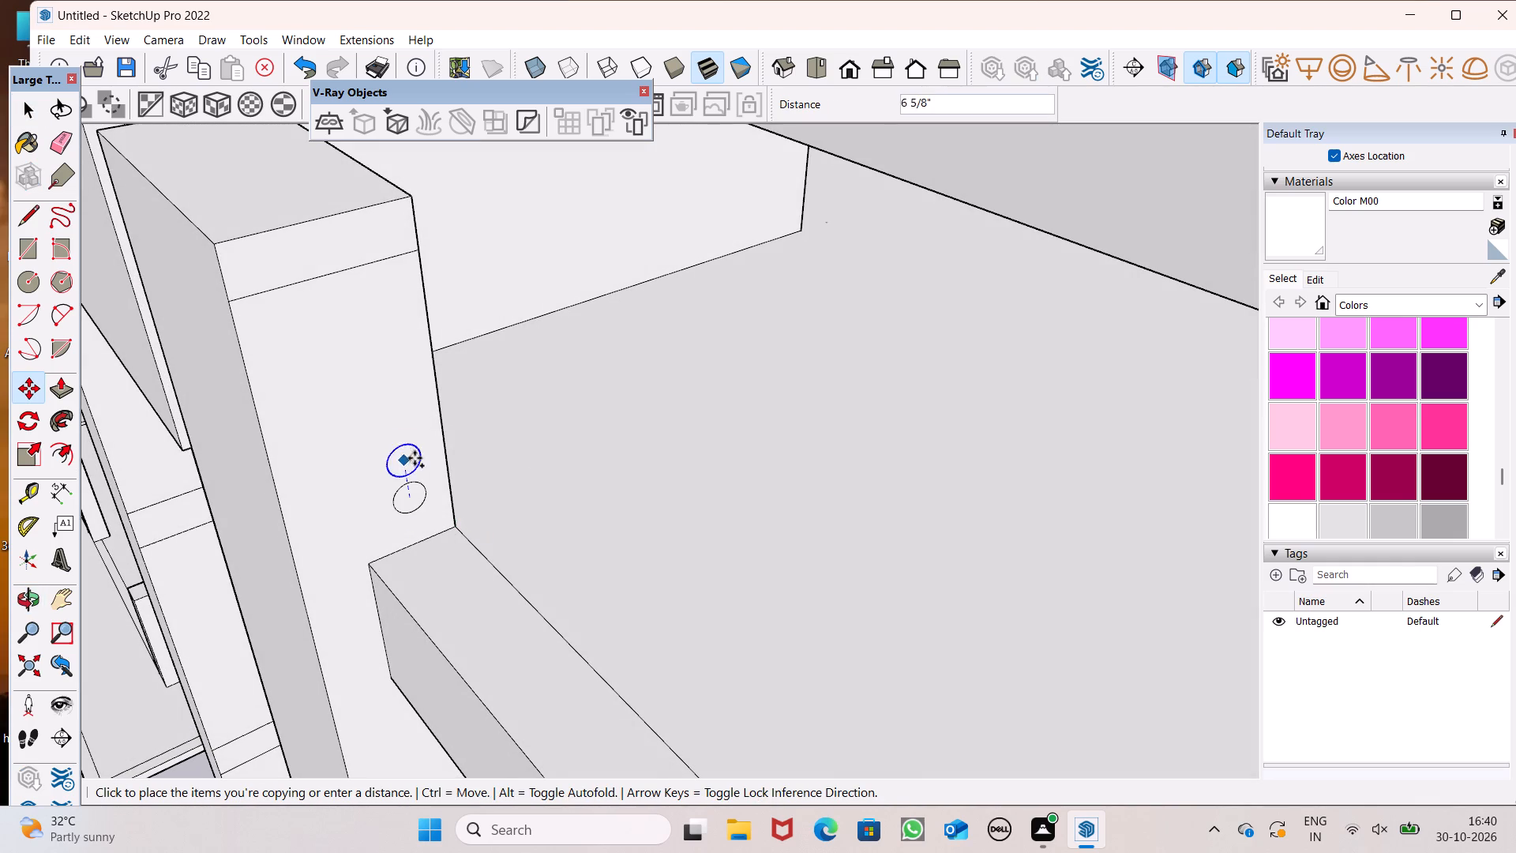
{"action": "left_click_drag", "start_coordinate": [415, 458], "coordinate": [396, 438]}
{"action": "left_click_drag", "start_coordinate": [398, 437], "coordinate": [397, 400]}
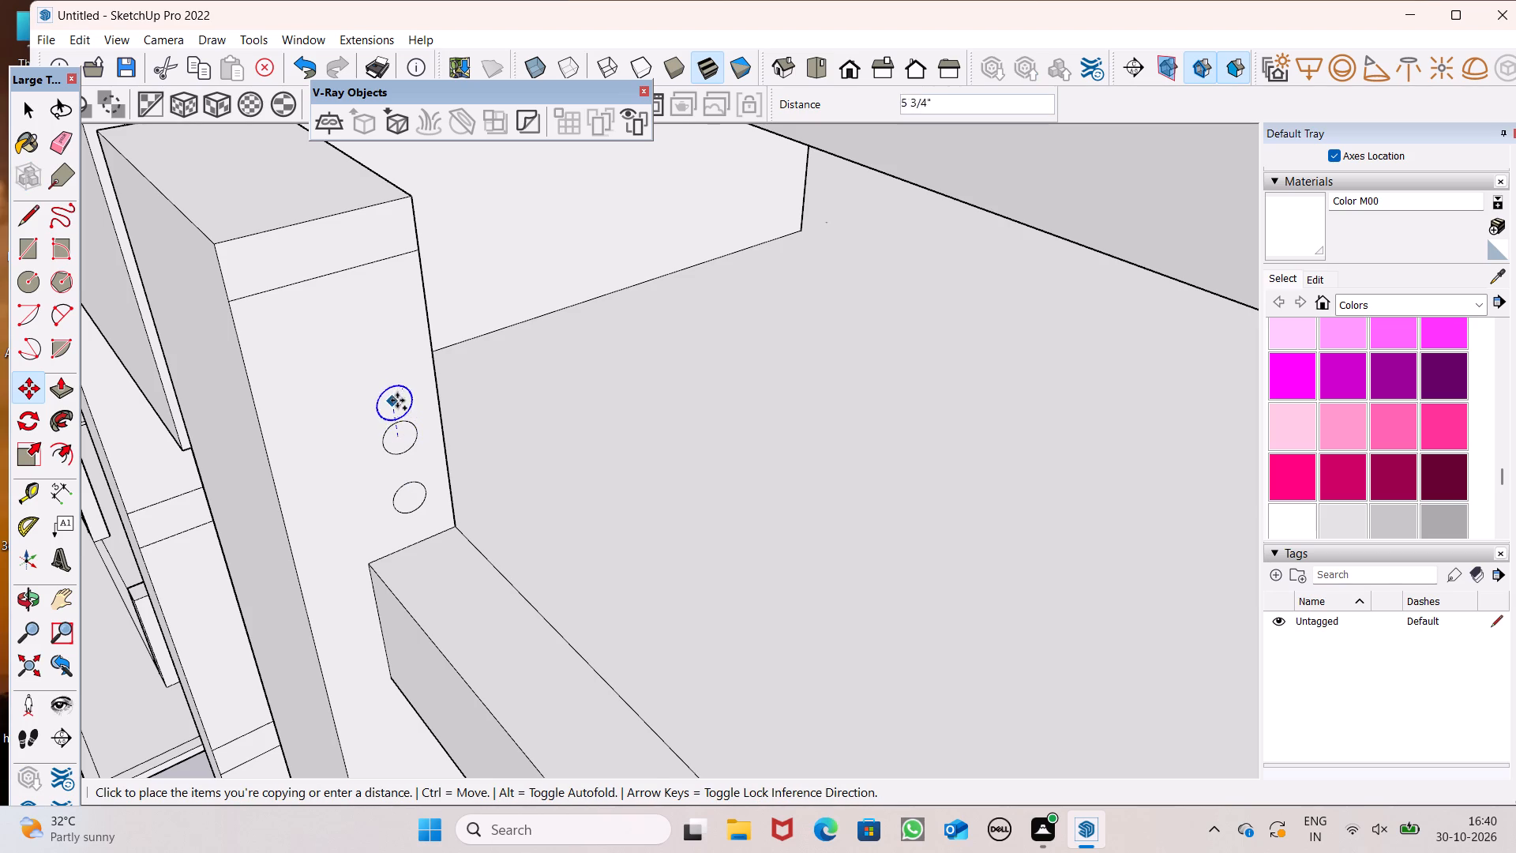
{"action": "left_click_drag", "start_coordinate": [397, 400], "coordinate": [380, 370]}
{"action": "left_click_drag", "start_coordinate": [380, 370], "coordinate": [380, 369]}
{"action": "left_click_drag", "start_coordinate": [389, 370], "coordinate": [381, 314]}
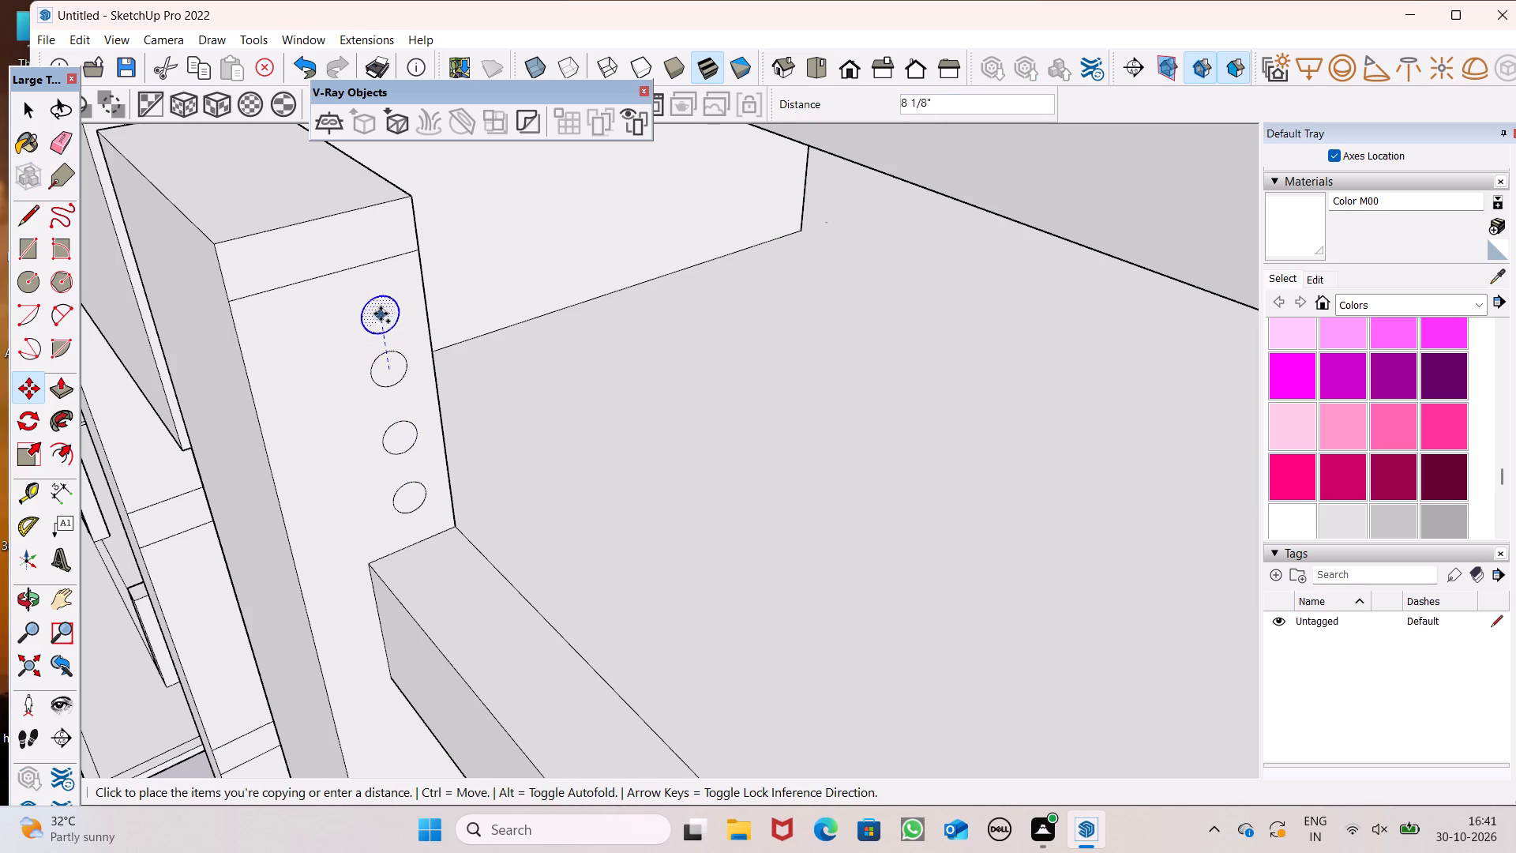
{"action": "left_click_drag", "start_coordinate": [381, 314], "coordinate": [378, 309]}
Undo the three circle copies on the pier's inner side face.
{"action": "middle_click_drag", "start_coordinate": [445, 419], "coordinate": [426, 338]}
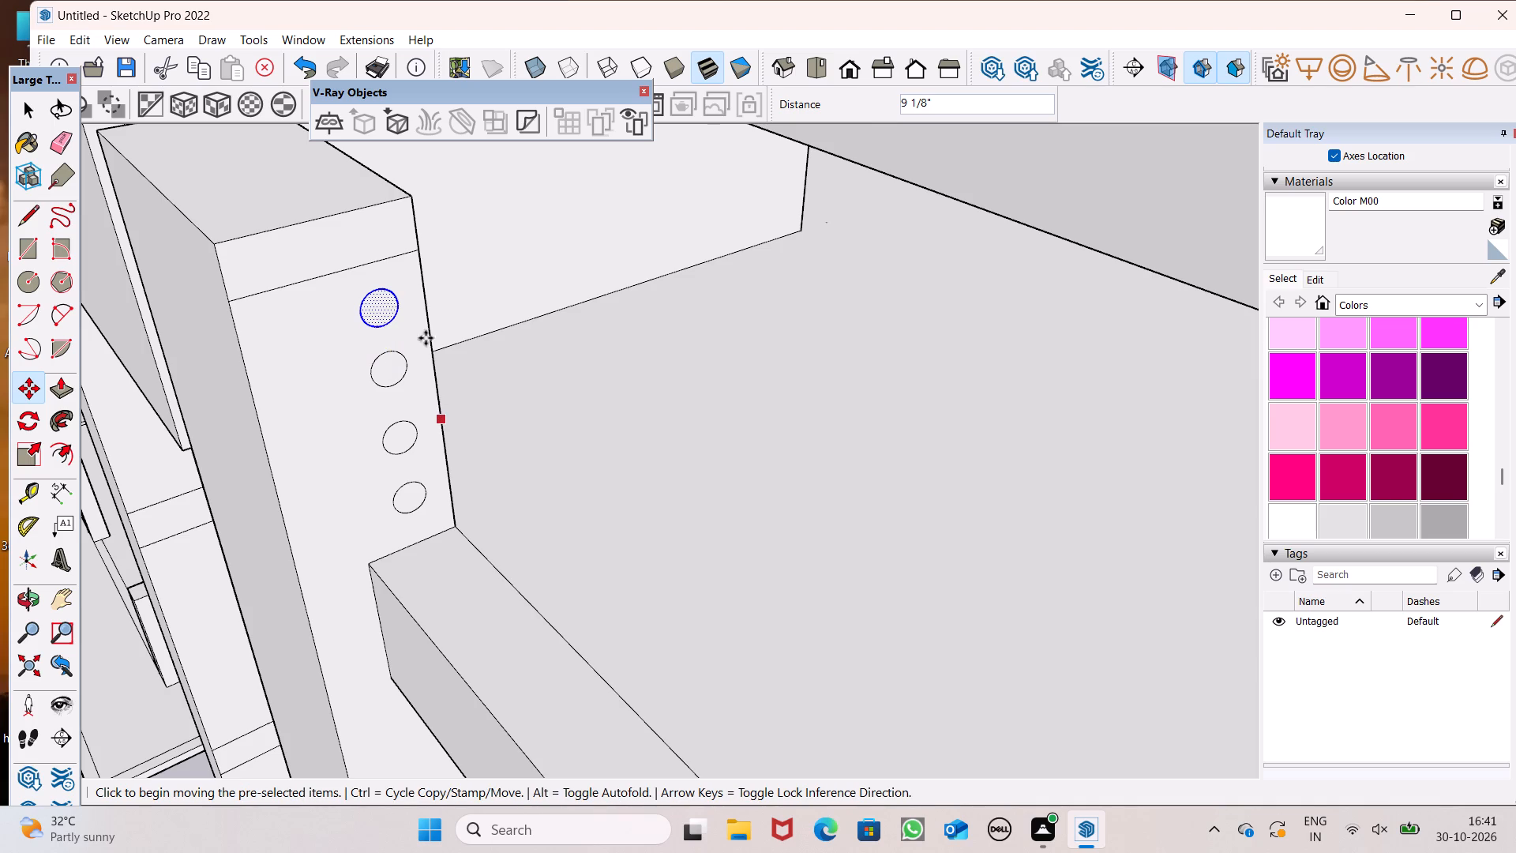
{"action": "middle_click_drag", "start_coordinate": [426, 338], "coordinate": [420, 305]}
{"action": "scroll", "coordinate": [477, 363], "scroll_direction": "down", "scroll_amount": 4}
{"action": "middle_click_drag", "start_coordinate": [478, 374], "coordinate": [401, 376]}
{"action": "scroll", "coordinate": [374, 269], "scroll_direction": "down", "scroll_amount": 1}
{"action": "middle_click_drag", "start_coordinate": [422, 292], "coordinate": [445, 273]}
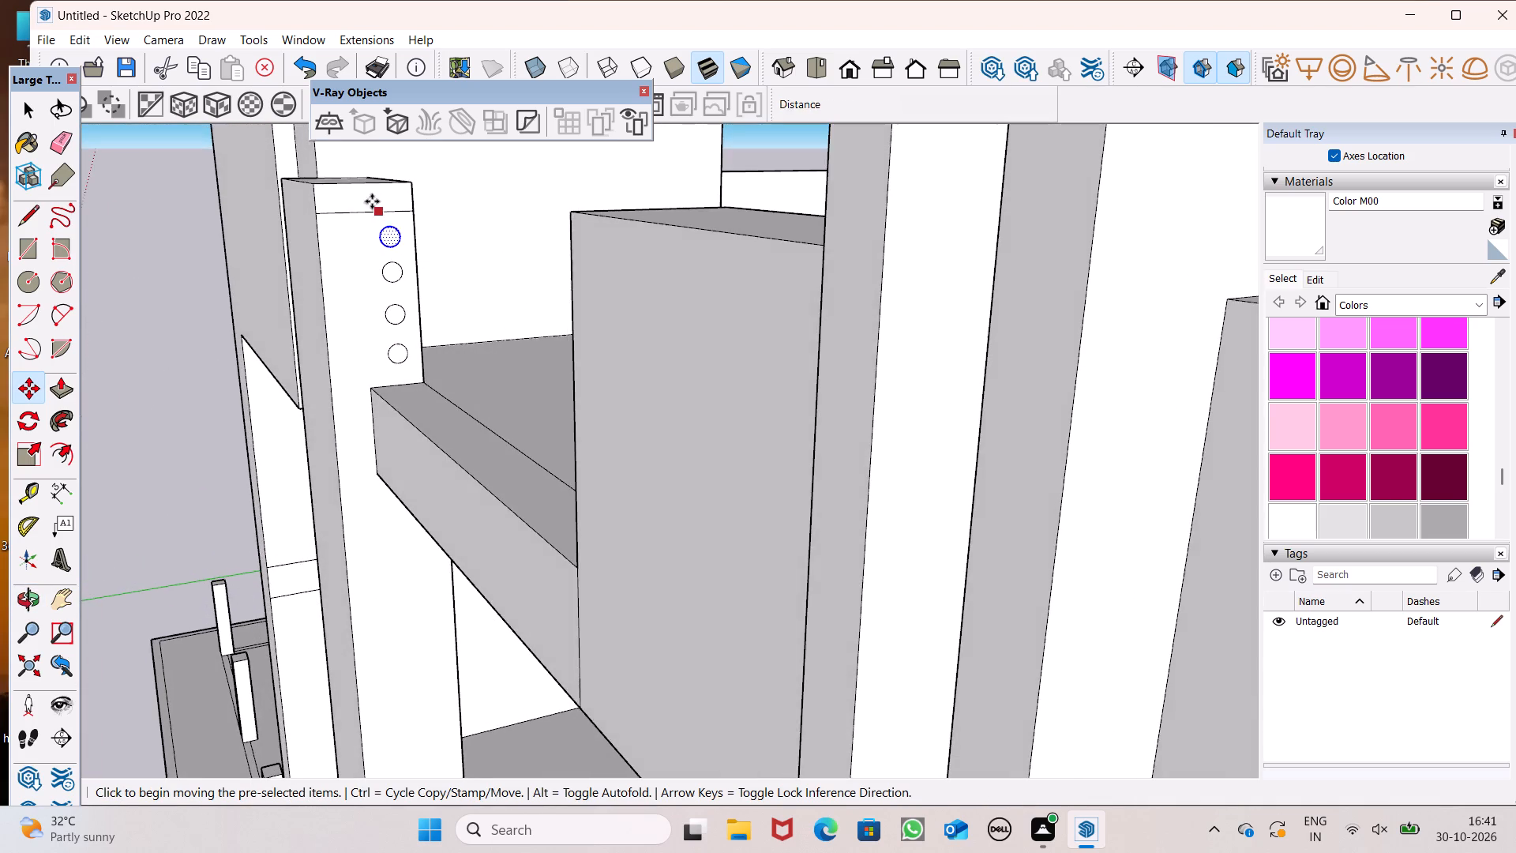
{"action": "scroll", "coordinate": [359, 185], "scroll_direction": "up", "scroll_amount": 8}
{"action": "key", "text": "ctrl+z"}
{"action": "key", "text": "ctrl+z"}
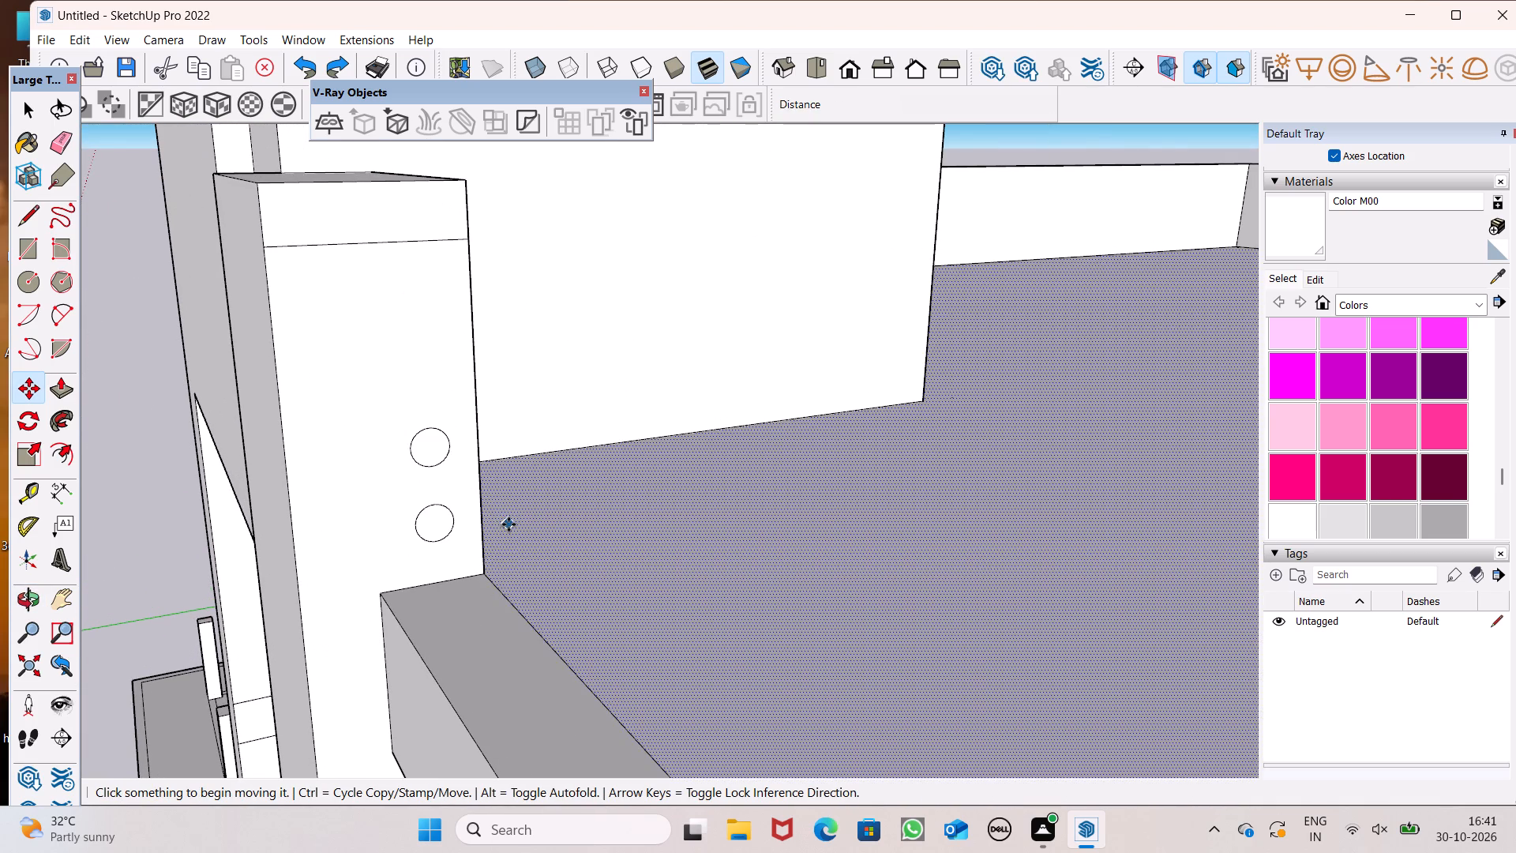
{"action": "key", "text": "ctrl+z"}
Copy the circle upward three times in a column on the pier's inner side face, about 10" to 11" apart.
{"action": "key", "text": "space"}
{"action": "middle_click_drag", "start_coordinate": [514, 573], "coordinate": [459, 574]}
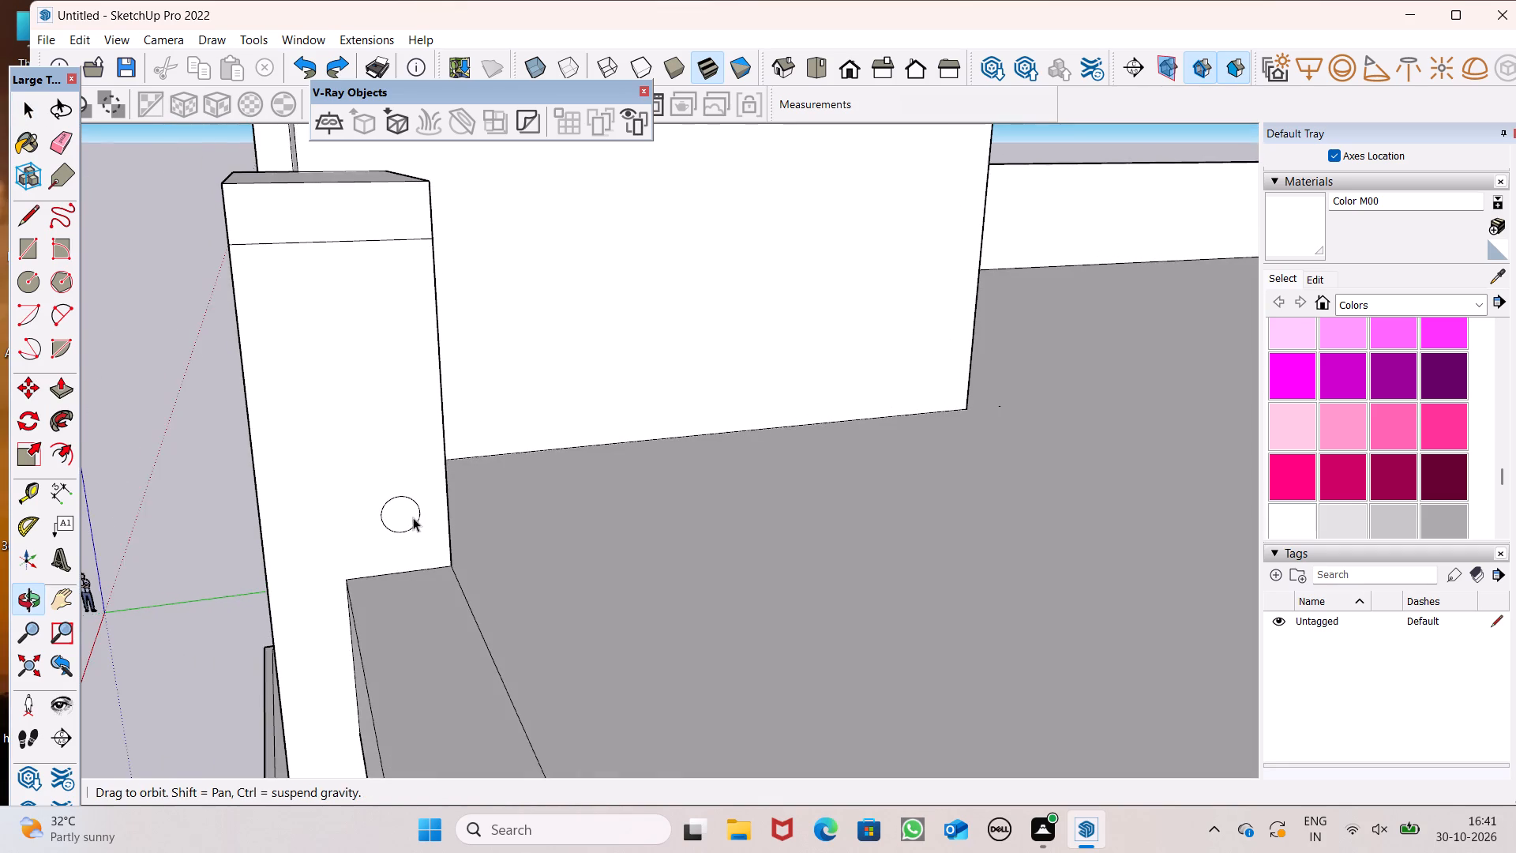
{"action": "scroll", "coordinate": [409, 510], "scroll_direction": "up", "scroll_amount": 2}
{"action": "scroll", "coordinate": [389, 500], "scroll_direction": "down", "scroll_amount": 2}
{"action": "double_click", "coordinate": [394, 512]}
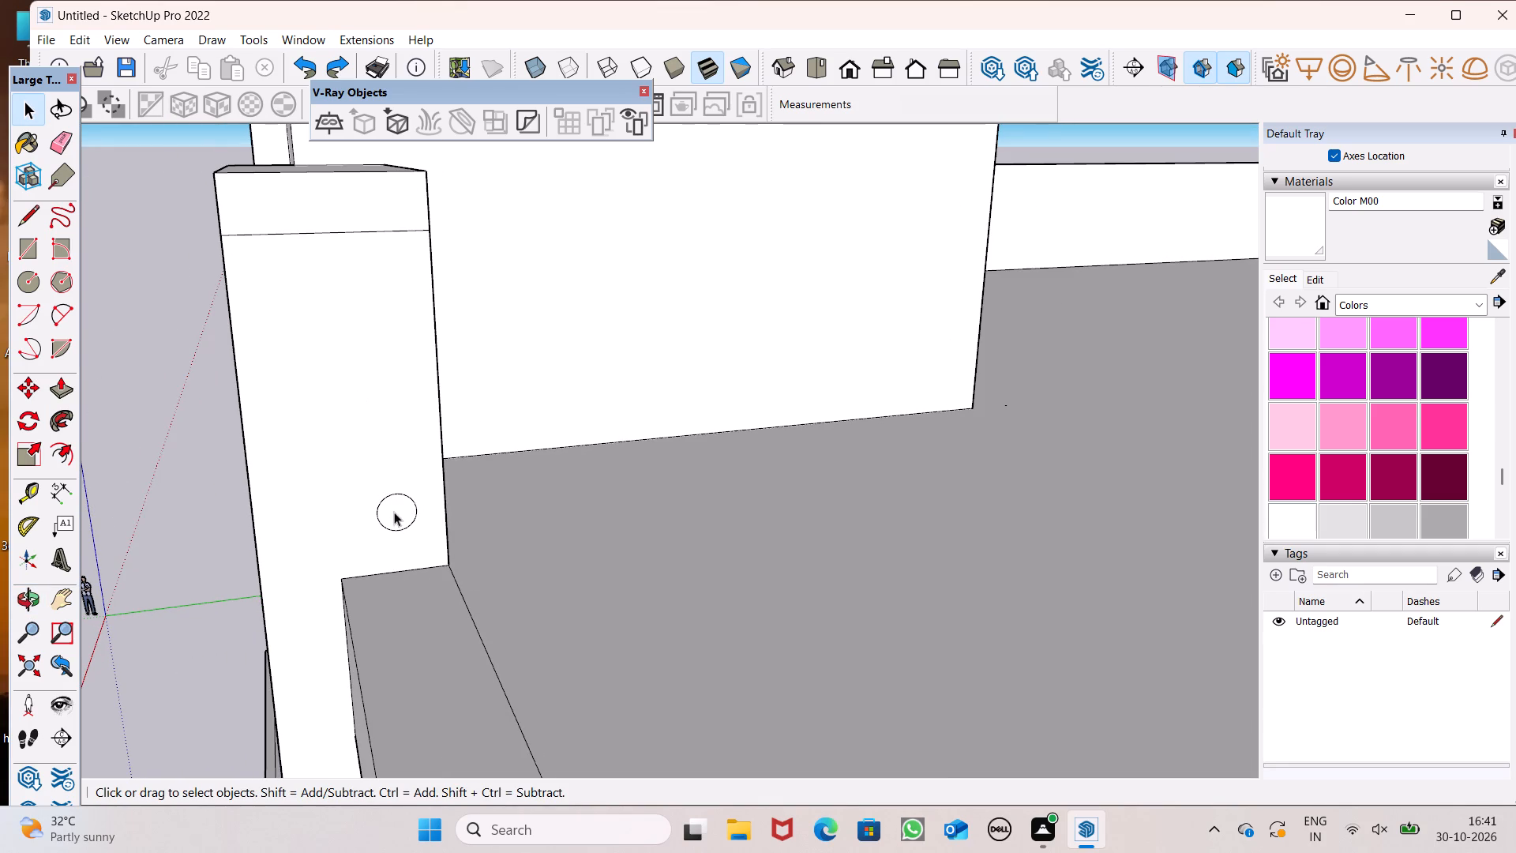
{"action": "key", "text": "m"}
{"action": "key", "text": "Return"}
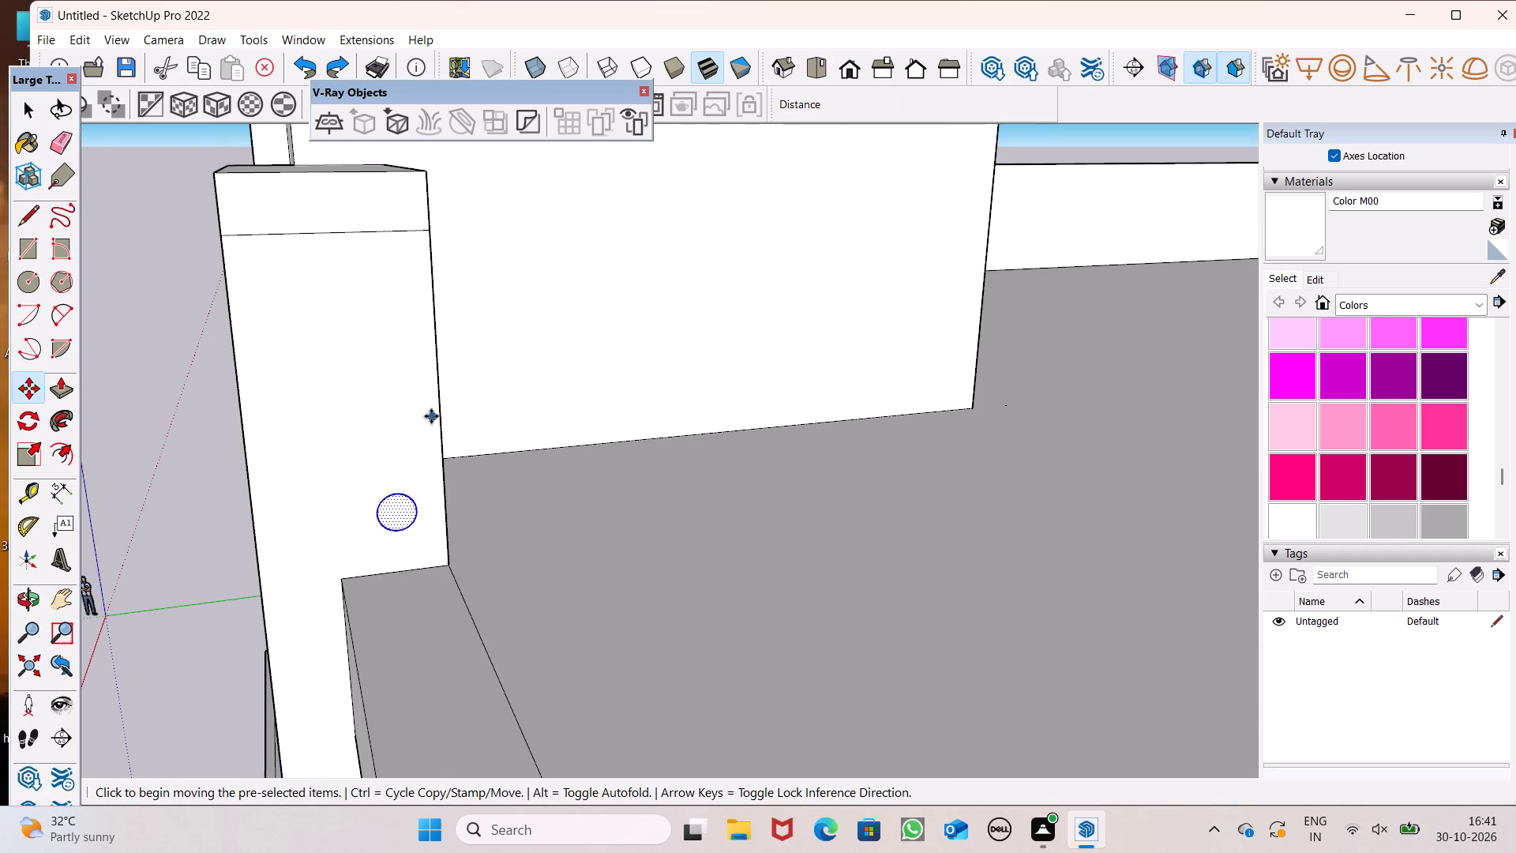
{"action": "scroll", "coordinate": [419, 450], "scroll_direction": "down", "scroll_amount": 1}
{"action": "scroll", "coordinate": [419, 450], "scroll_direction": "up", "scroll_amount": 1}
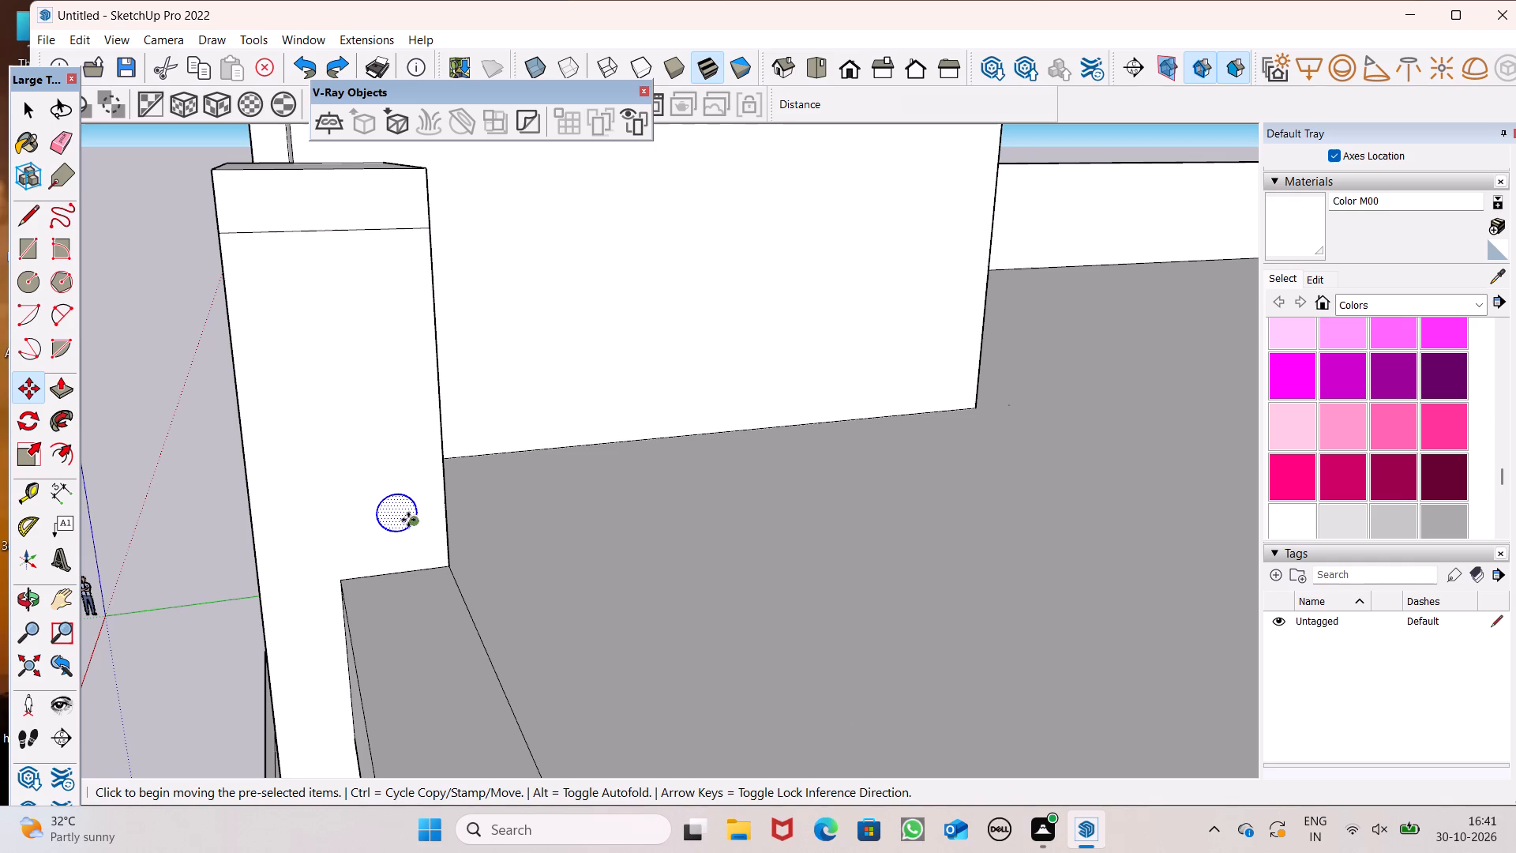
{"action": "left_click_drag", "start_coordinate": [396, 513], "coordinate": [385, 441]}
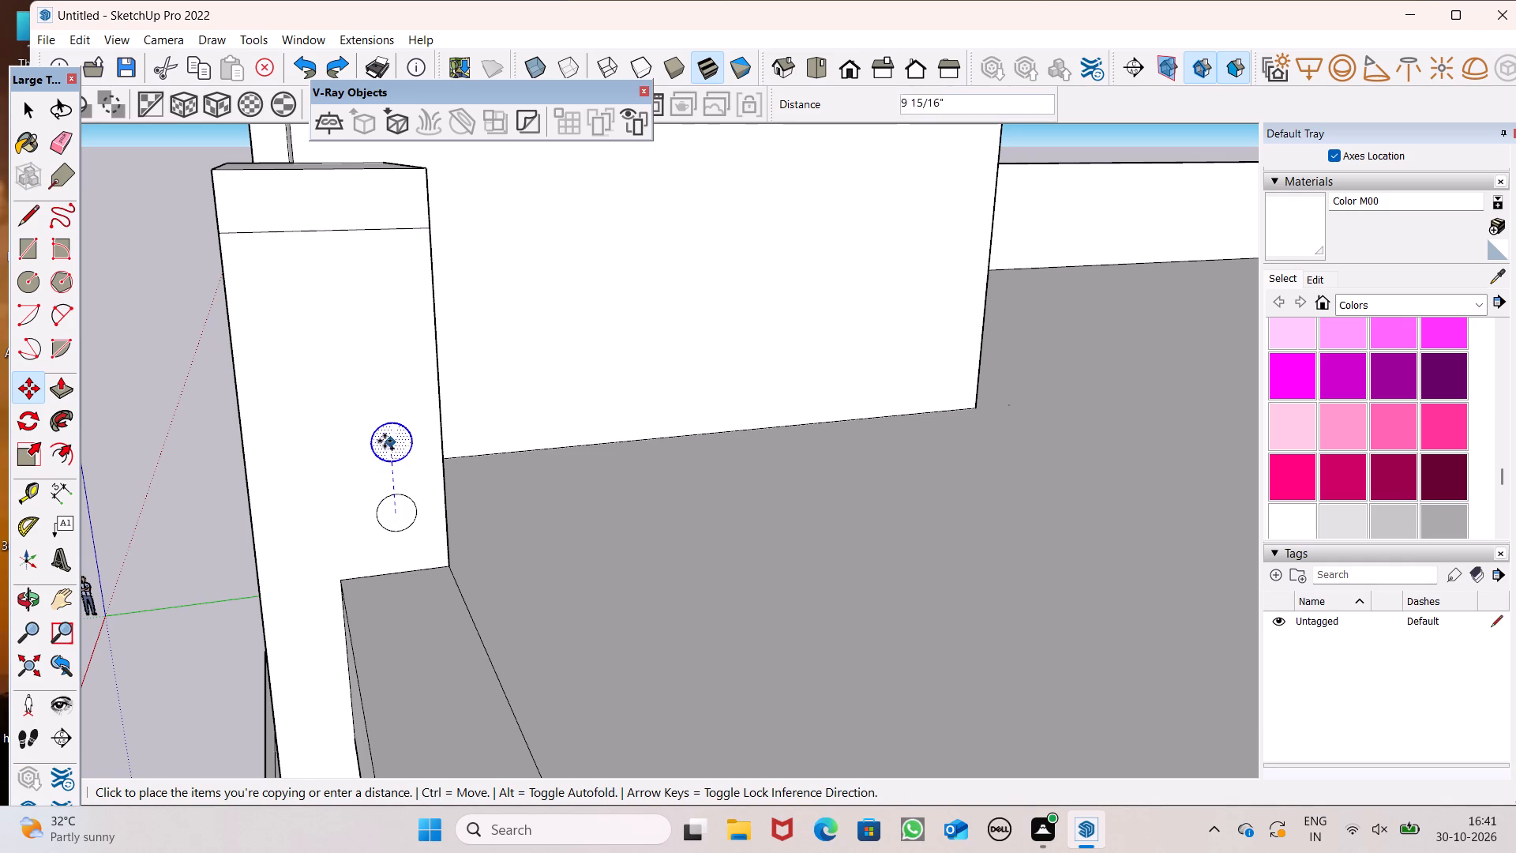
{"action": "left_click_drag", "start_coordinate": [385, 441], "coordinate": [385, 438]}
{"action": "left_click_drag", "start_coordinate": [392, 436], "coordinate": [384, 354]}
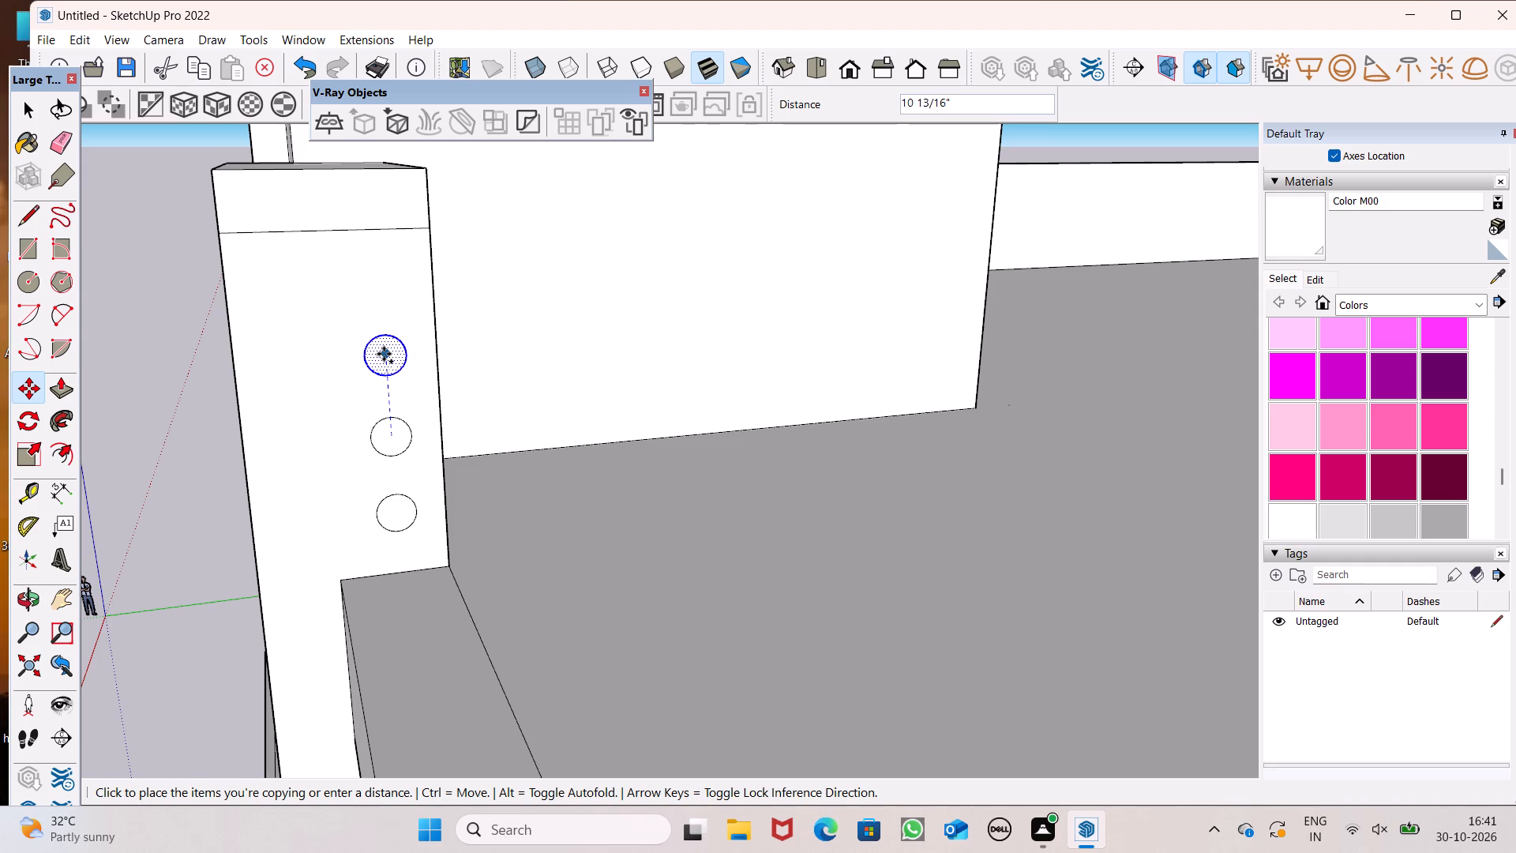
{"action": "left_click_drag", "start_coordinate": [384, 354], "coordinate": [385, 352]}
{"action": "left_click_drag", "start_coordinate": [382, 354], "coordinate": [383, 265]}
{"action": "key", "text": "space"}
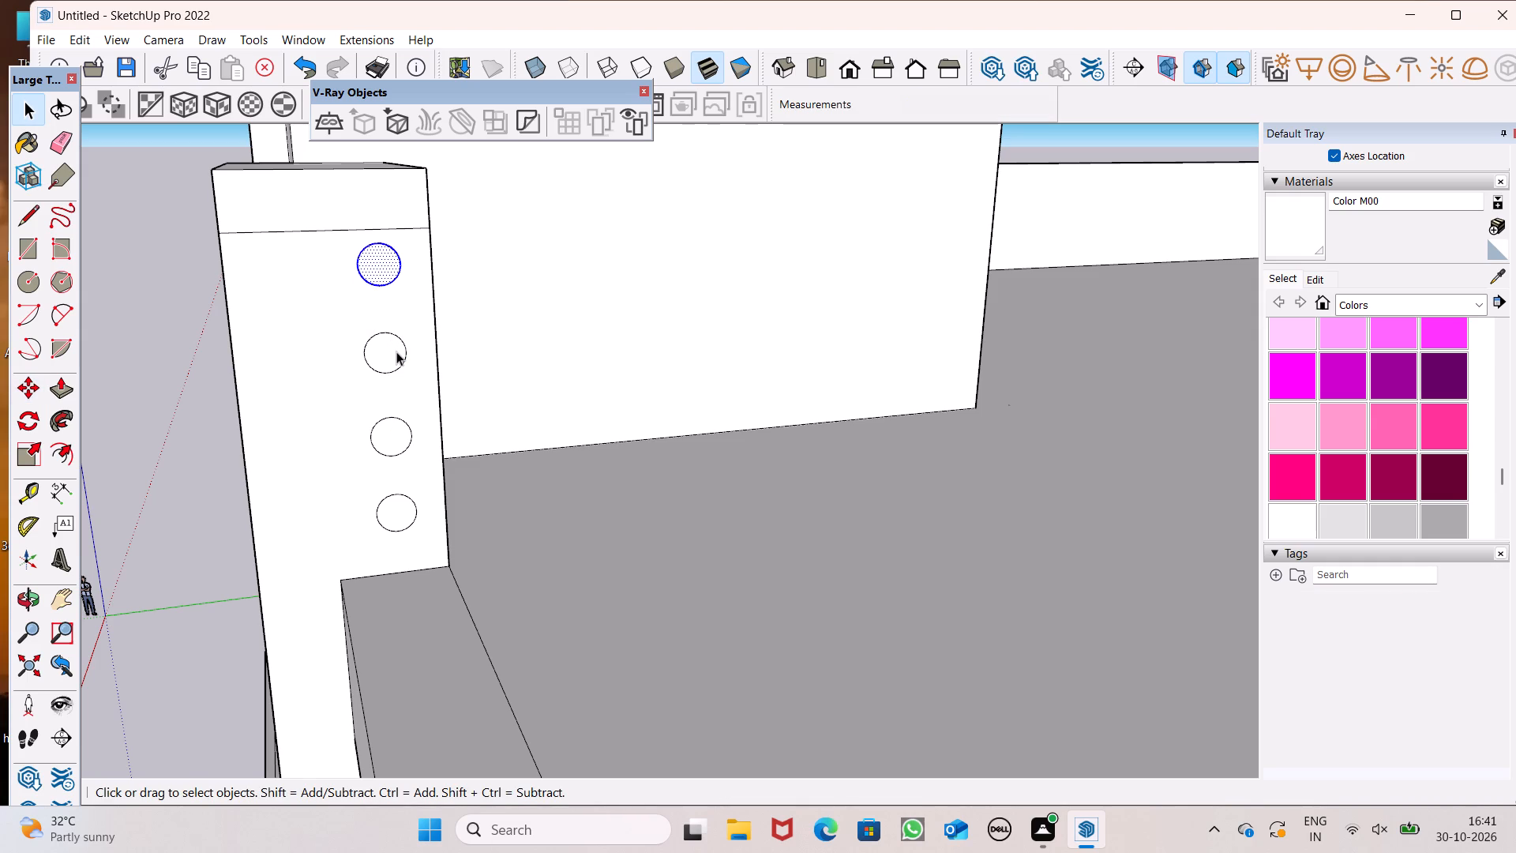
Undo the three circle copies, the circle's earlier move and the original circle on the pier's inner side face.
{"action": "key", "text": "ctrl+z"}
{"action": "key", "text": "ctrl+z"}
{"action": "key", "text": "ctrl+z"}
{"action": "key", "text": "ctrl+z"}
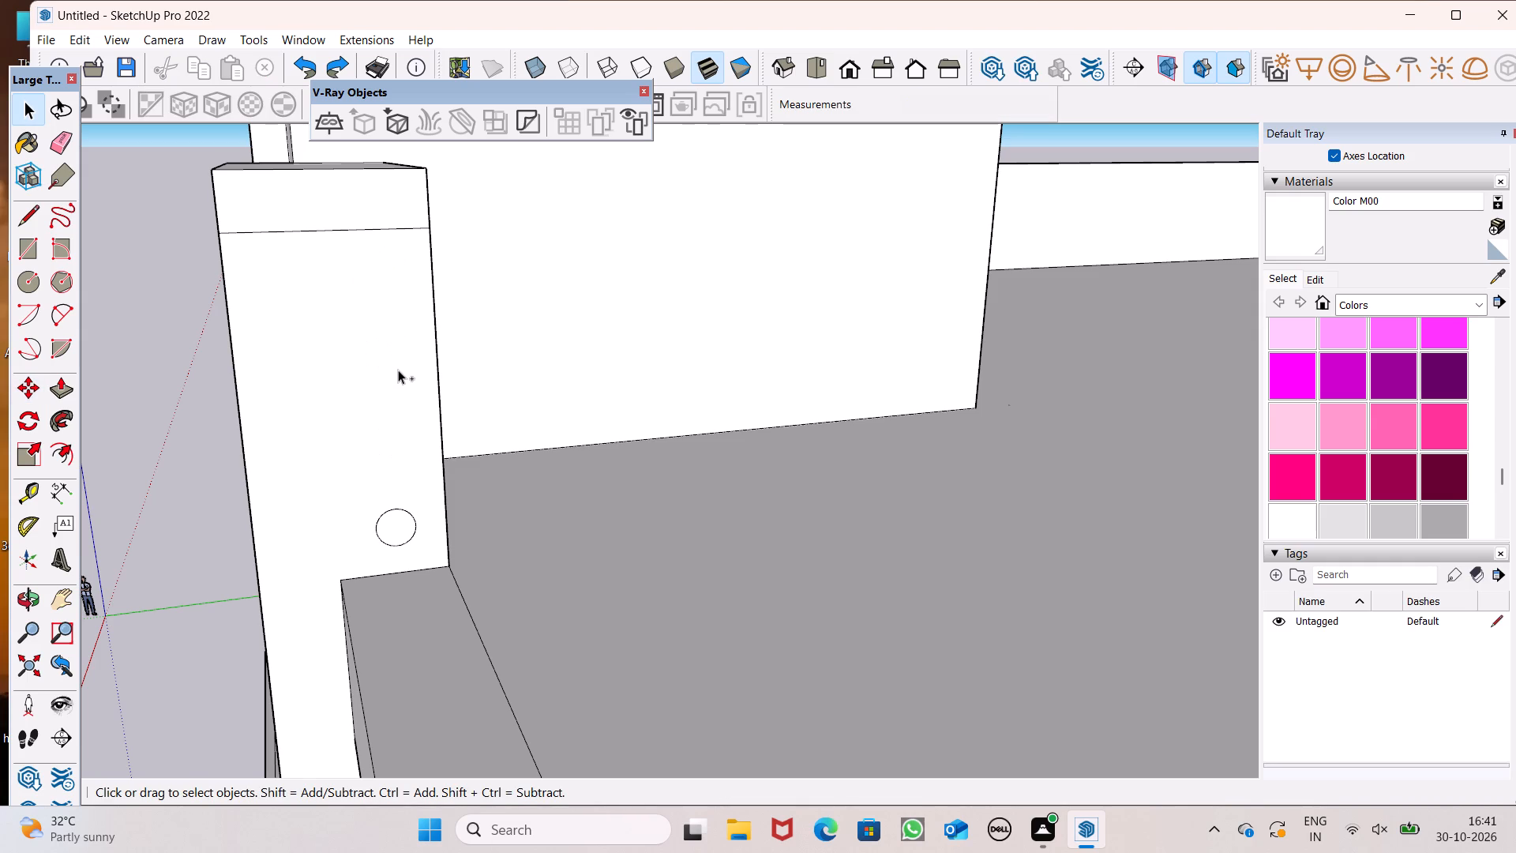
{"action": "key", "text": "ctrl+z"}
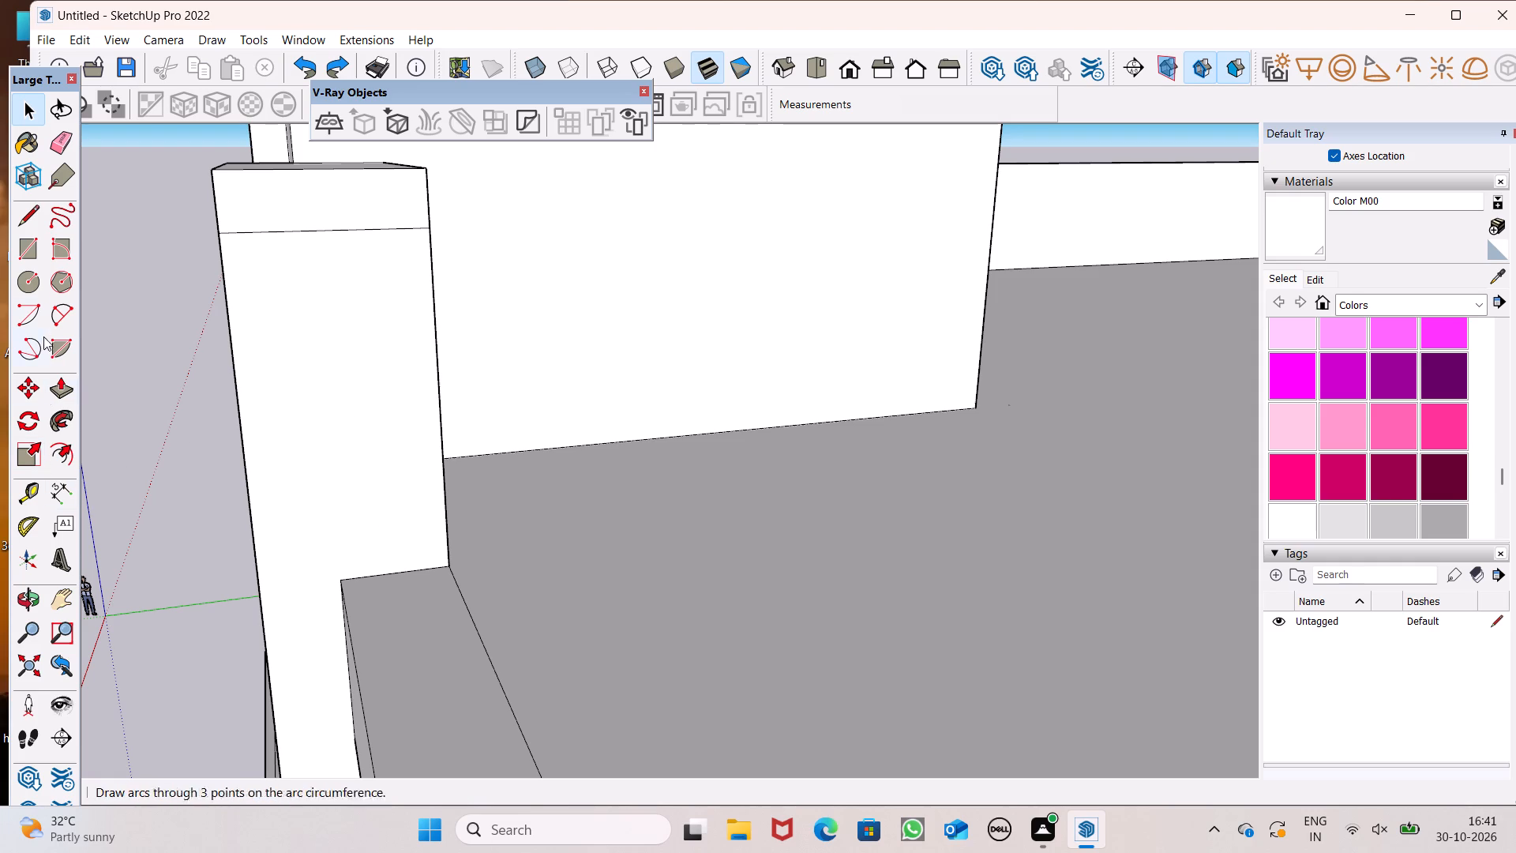
Draw a circle of about 2 9/16" radius on the pier's inner side face, just above the roof slab's front strip.
{"action": "left_click", "coordinate": [33, 285]}
{"action": "middle_click_drag", "start_coordinate": [411, 554], "coordinate": [406, 541]}
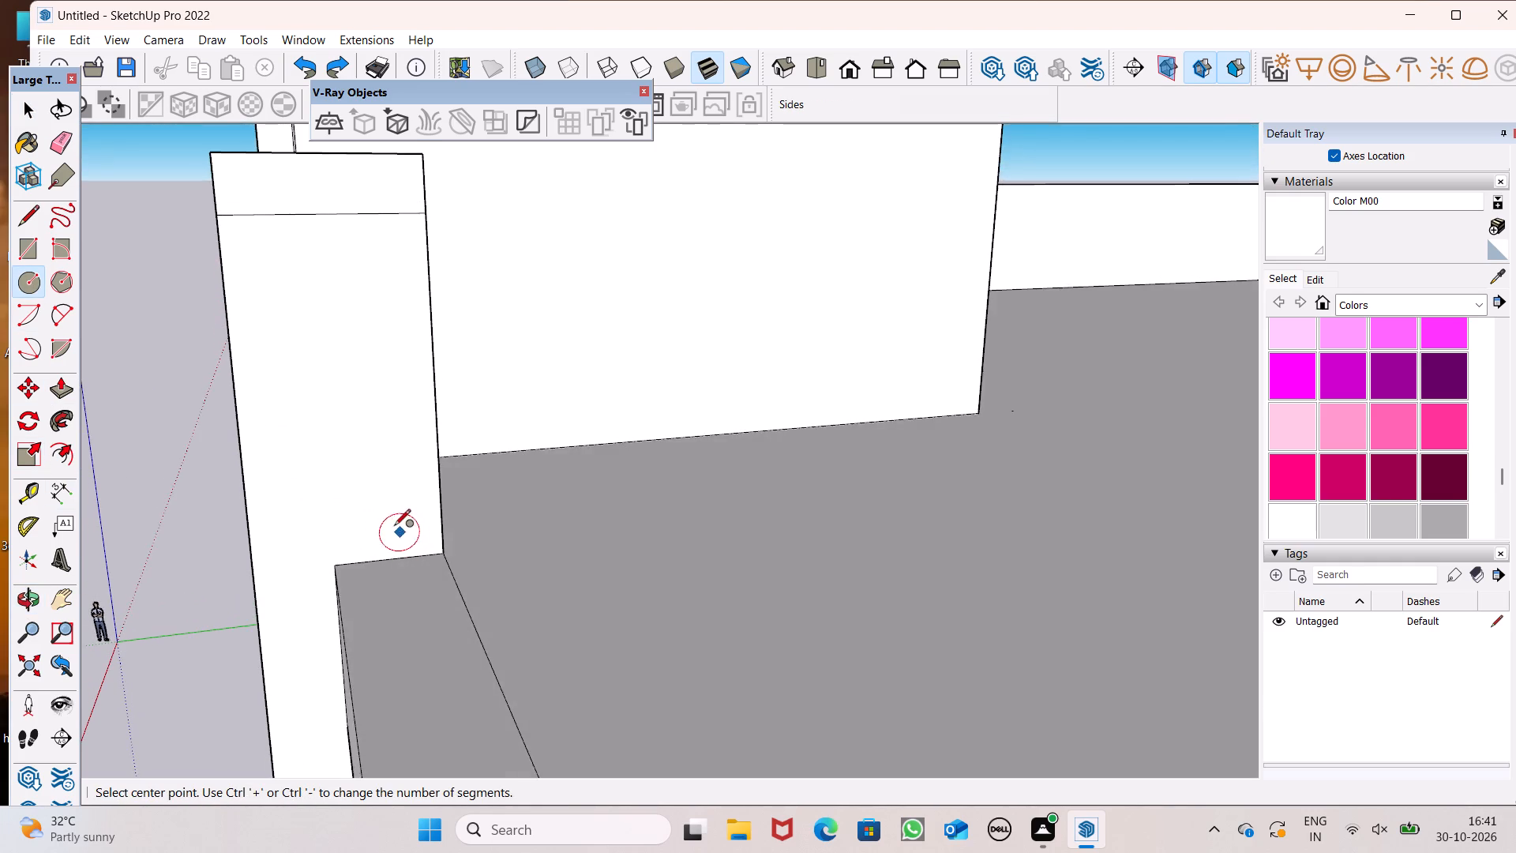
{"action": "scroll", "coordinate": [388, 524], "scroll_direction": "up", "scroll_amount": 2}
{"action": "left_click", "coordinate": [393, 503]}
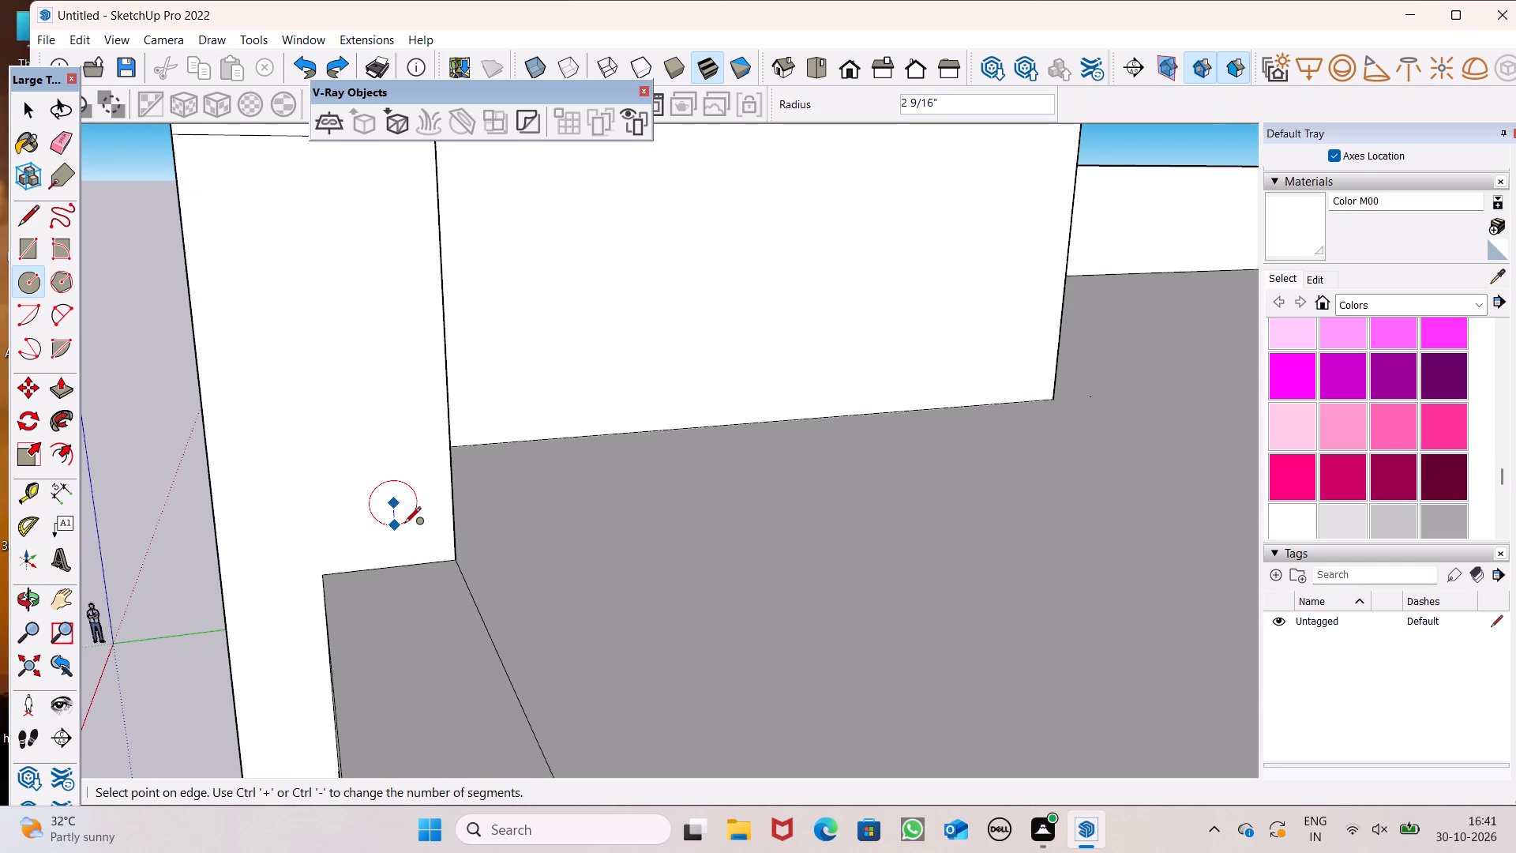
{"action": "left_click", "coordinate": [404, 524]}
{"action": "key", "text": "space"}
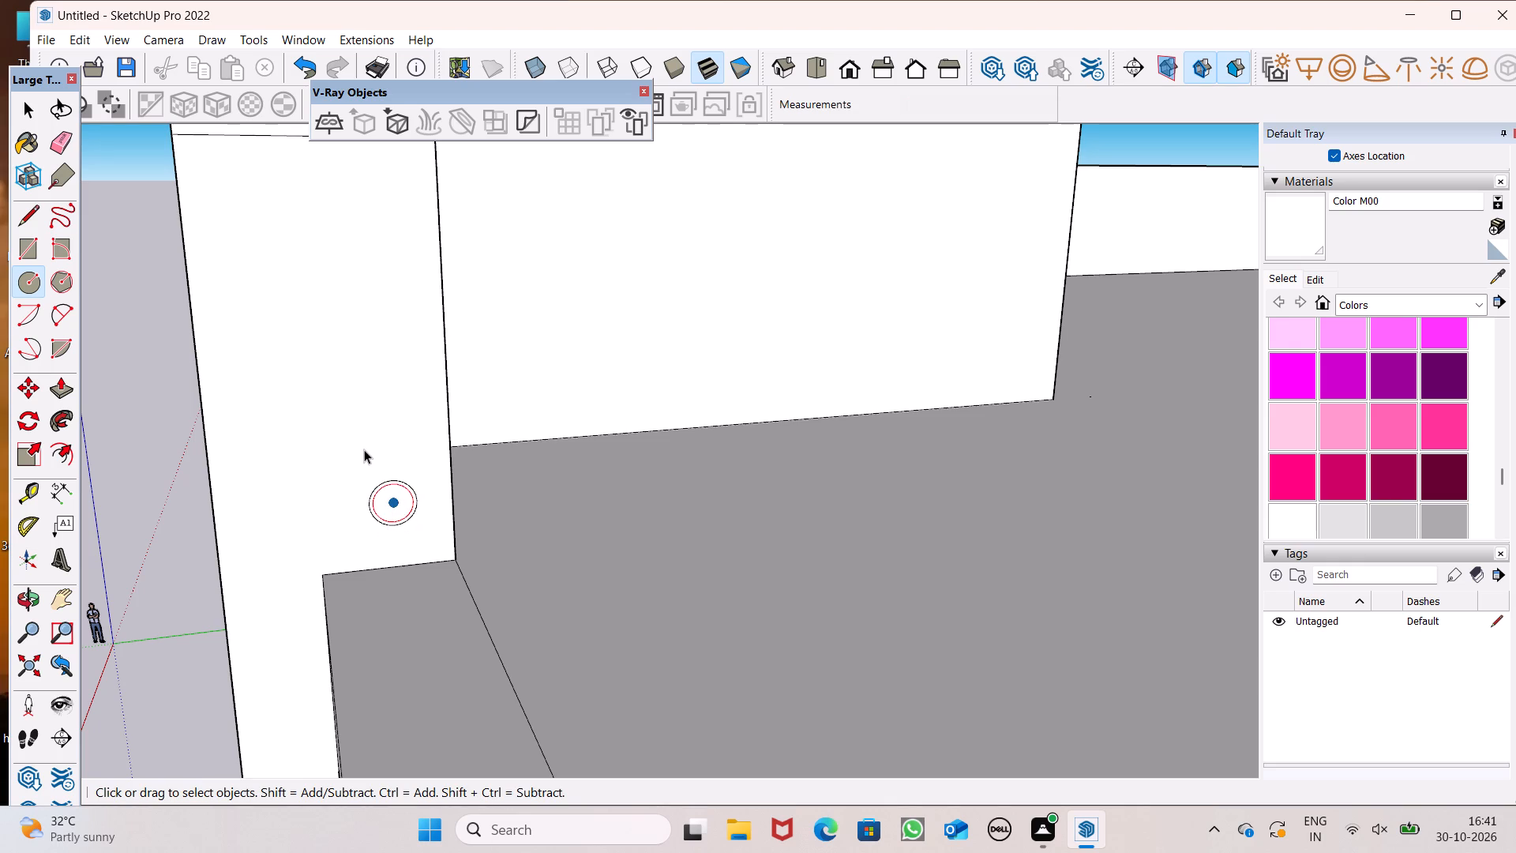
Move the new circle upward on the pier's inner side face by about 2 9/16".
{"action": "double_click", "coordinate": [398, 506]}
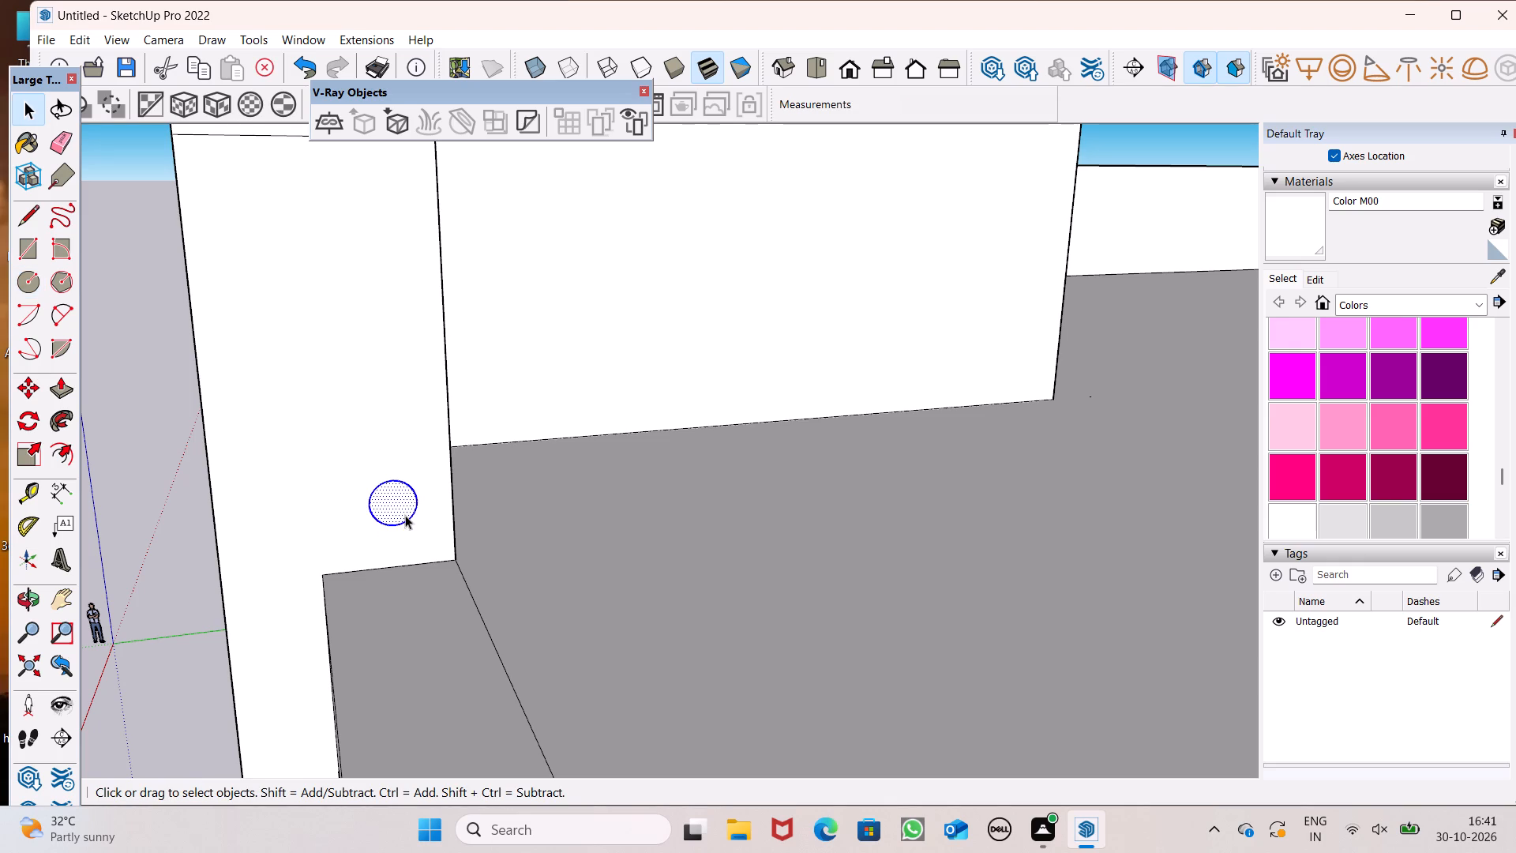
{"action": "key", "text": "m"}
{"action": "key", "text": "Return"}
{"action": "left_click_drag", "start_coordinate": [397, 504], "coordinate": [399, 471]}
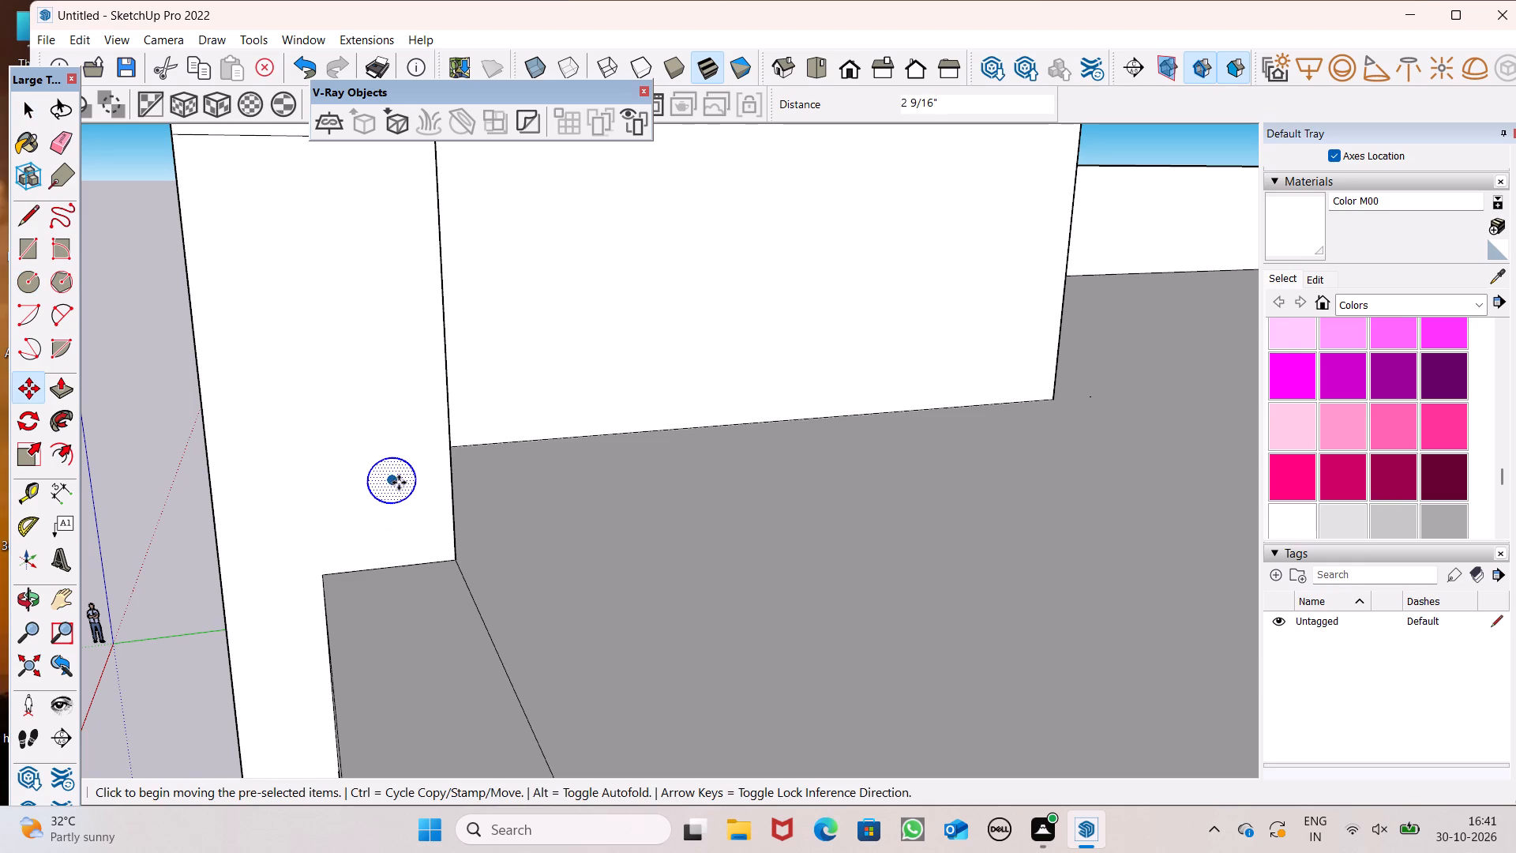
Copy the circle straight up the pier's inner side face, using an array multiplier of *1.
{"action": "left_click_drag", "start_coordinate": [396, 482], "coordinate": [383, 371]}
{"action": "scroll", "coordinate": [403, 464], "scroll_direction": "down", "scroll_amount": 6}
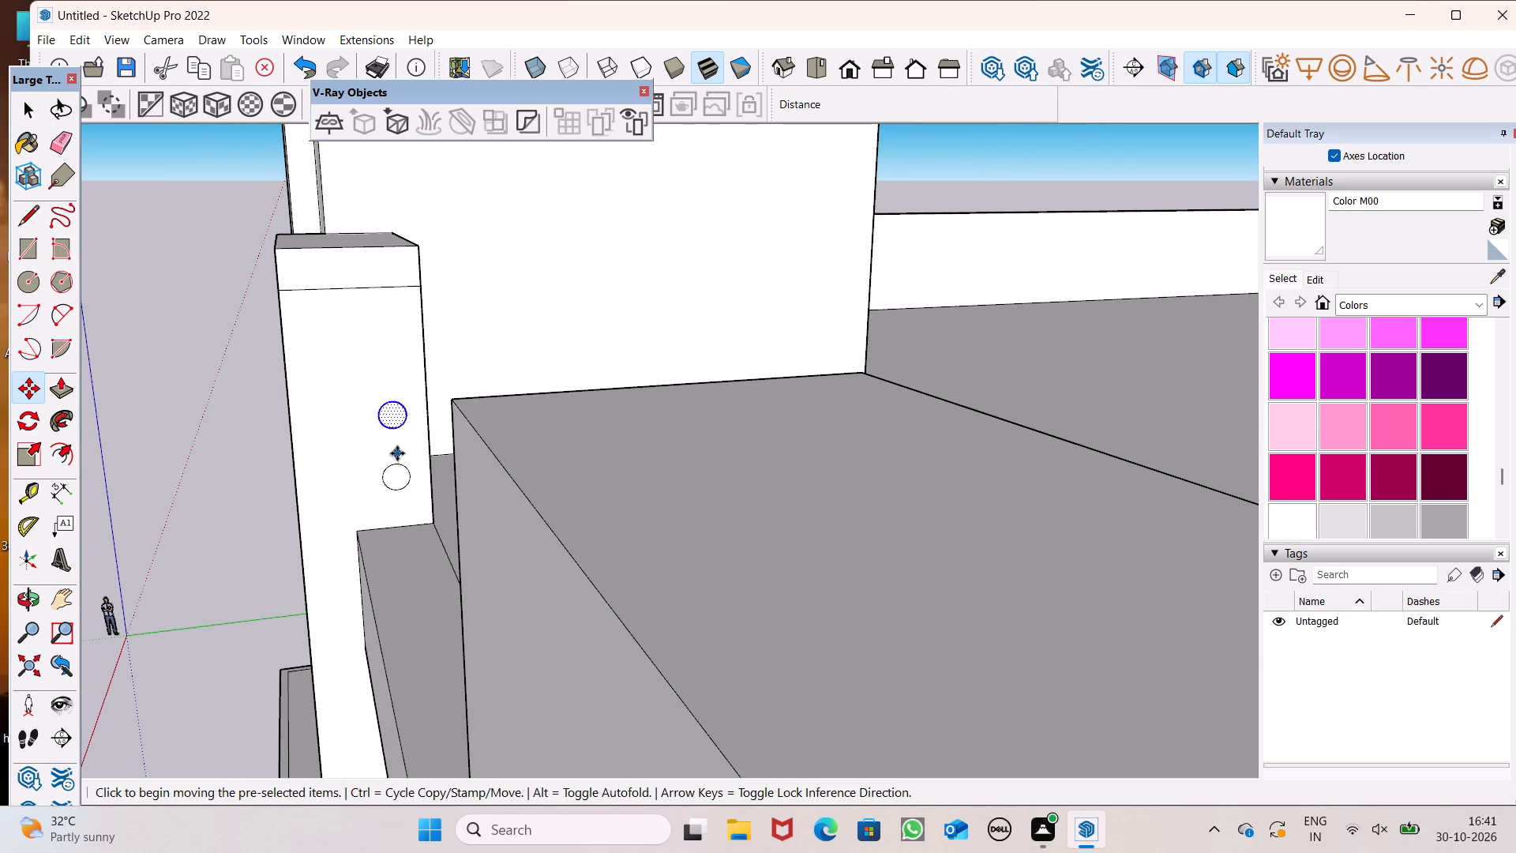
{"action": "key", "text": "shift+asterisk"}
{"action": "key", "text": "1"}
{"action": "key", "text": "Return"}
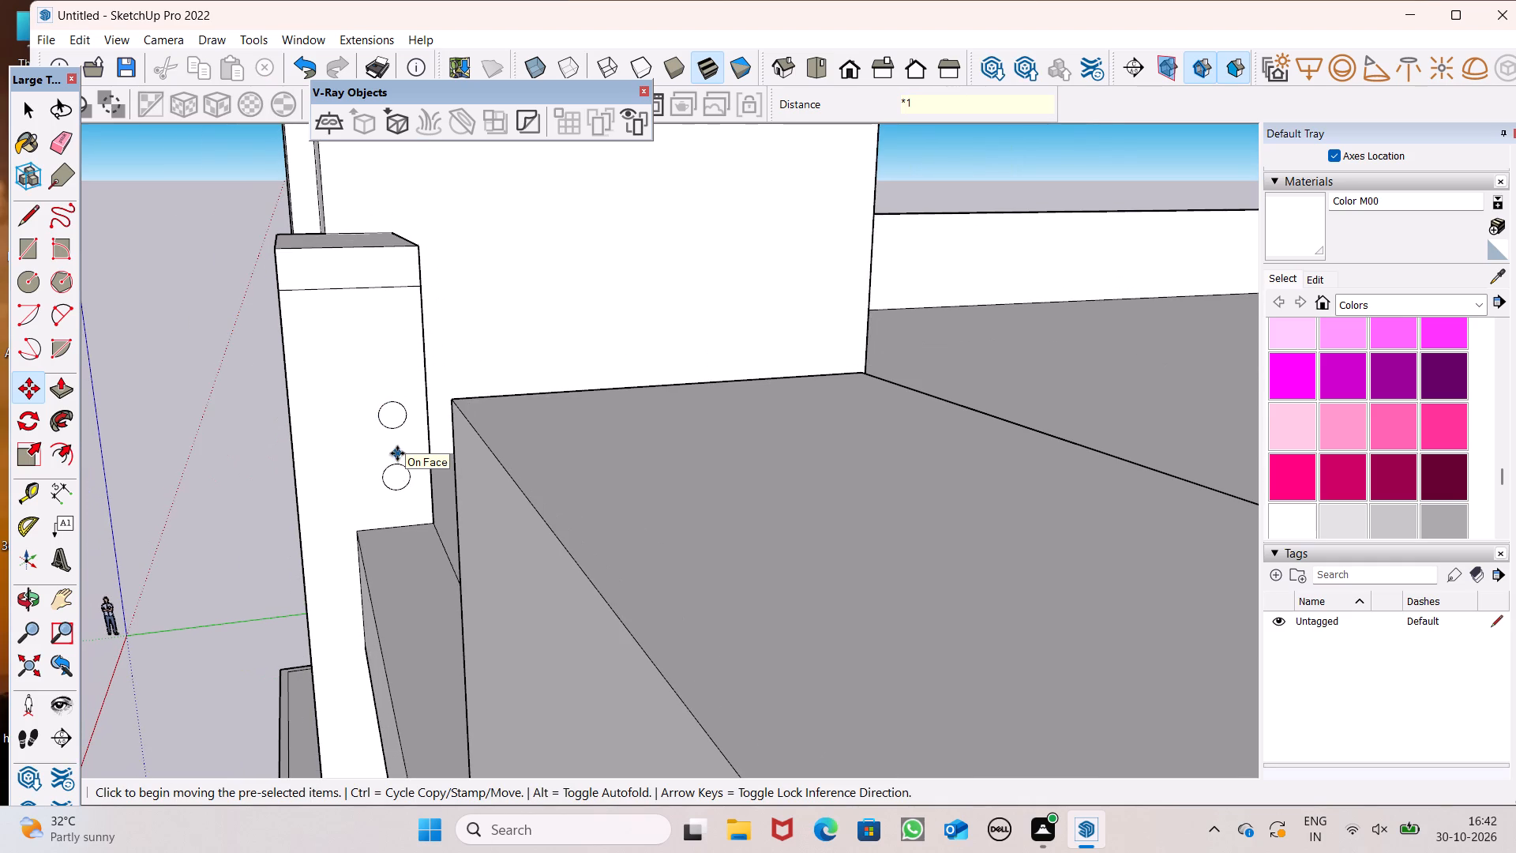
{"action": "key", "text": "space"}
Examine the whole building from the front and at an angle, then the pier with its two circles and the rooftop strips.
{"action": "scroll", "coordinate": [385, 389], "scroll_direction": "down", "scroll_amount": 3}
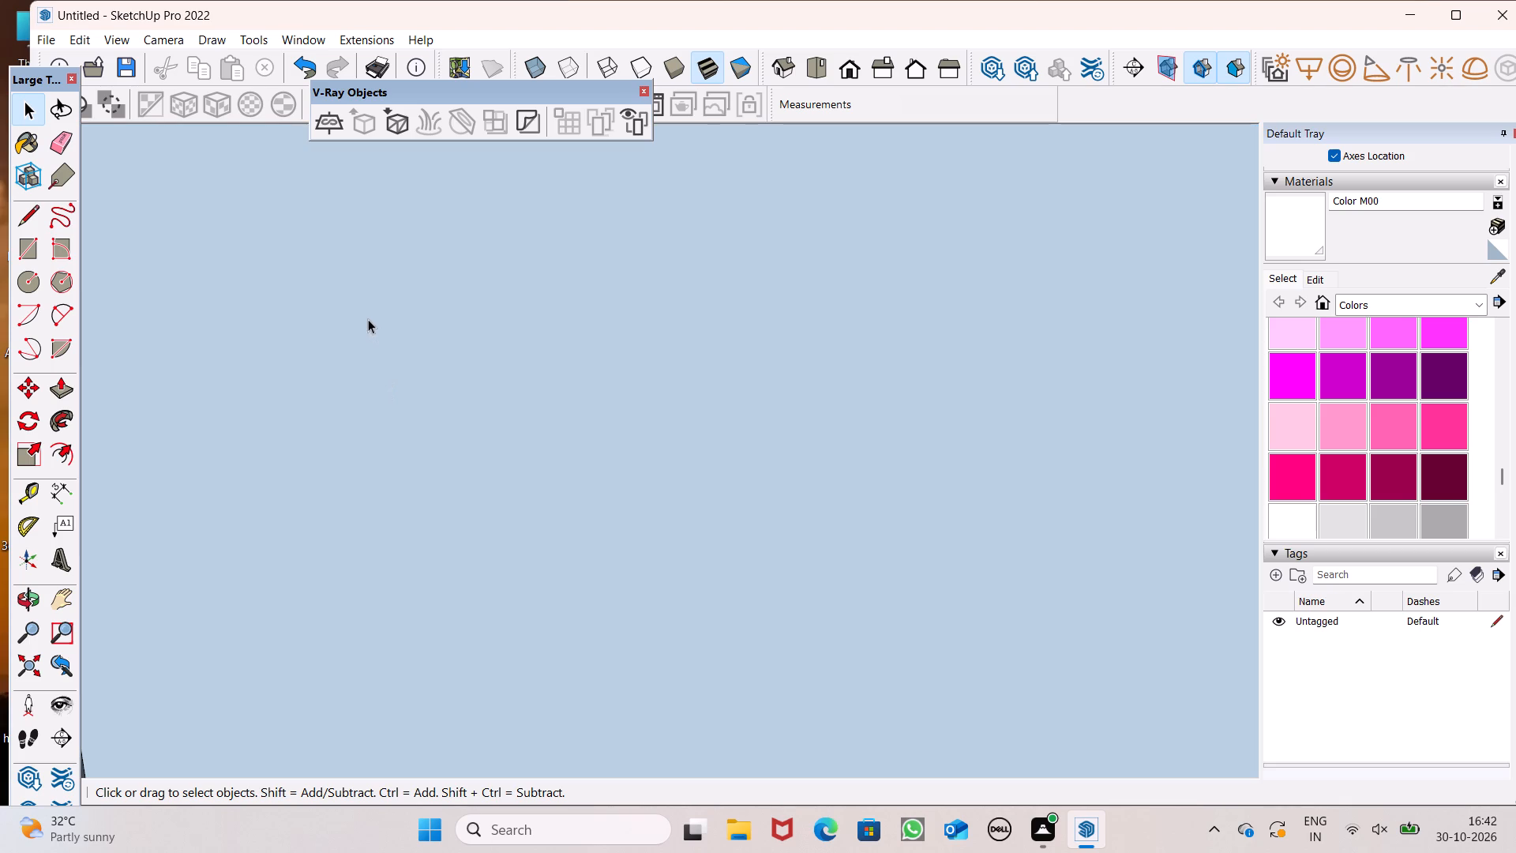
{"action": "left_click", "coordinate": [850, 74]}
{"action": "scroll", "coordinate": [1061, 294], "scroll_direction": "down", "scroll_amount": 7}
{"action": "scroll", "coordinate": [752, 343], "scroll_direction": "down", "scroll_amount": 5}
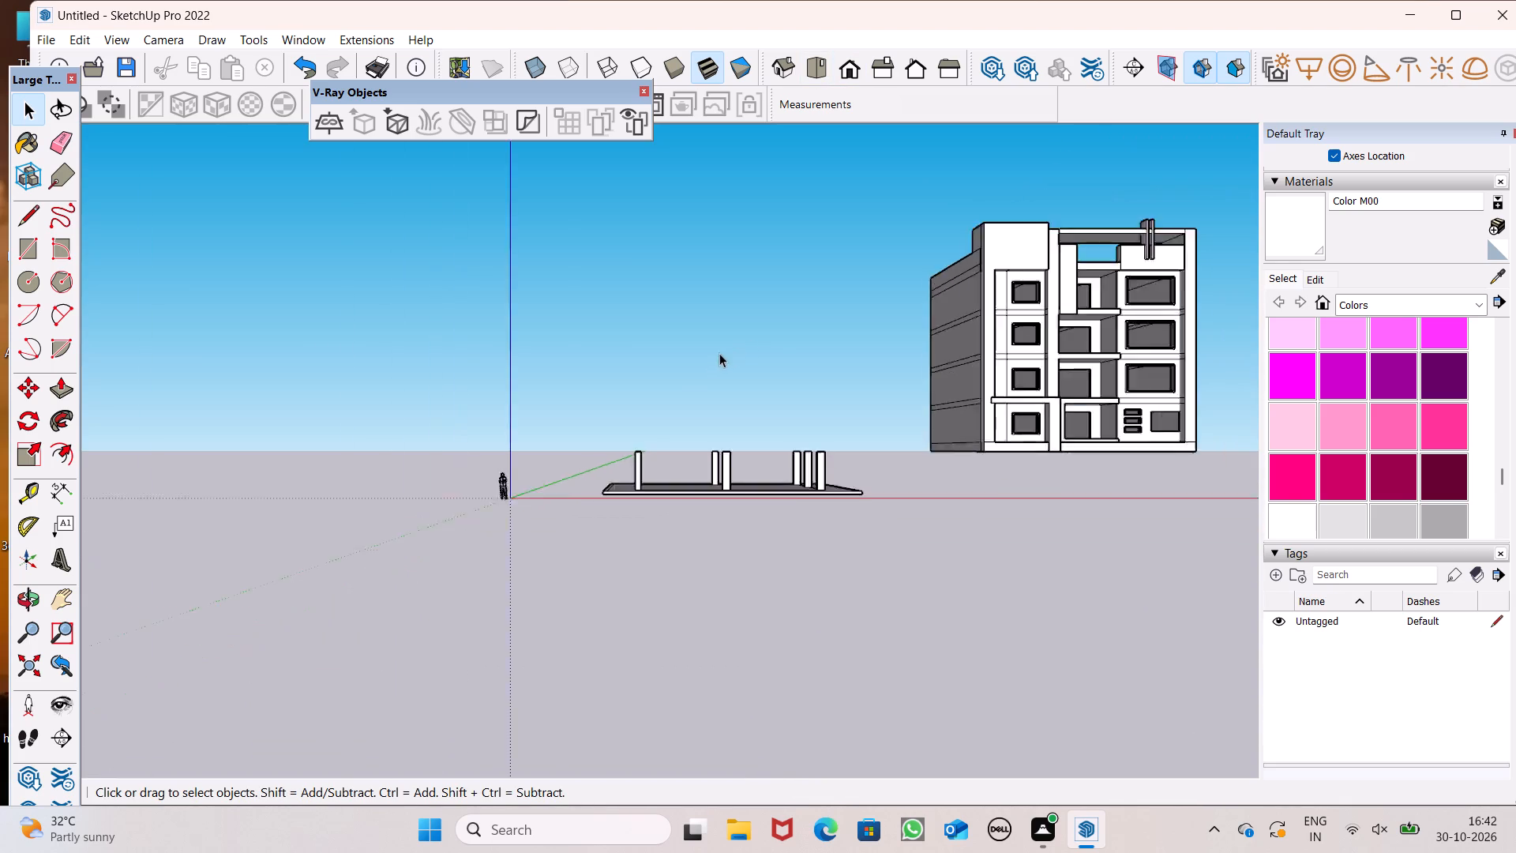
{"action": "scroll", "coordinate": [719, 353], "scroll_direction": "down", "scroll_amount": 7}
{"action": "middle_click_drag", "start_coordinate": [783, 369], "coordinate": [407, 459]}
{"action": "scroll", "coordinate": [887, 385], "scroll_direction": "up", "scroll_amount": 4}
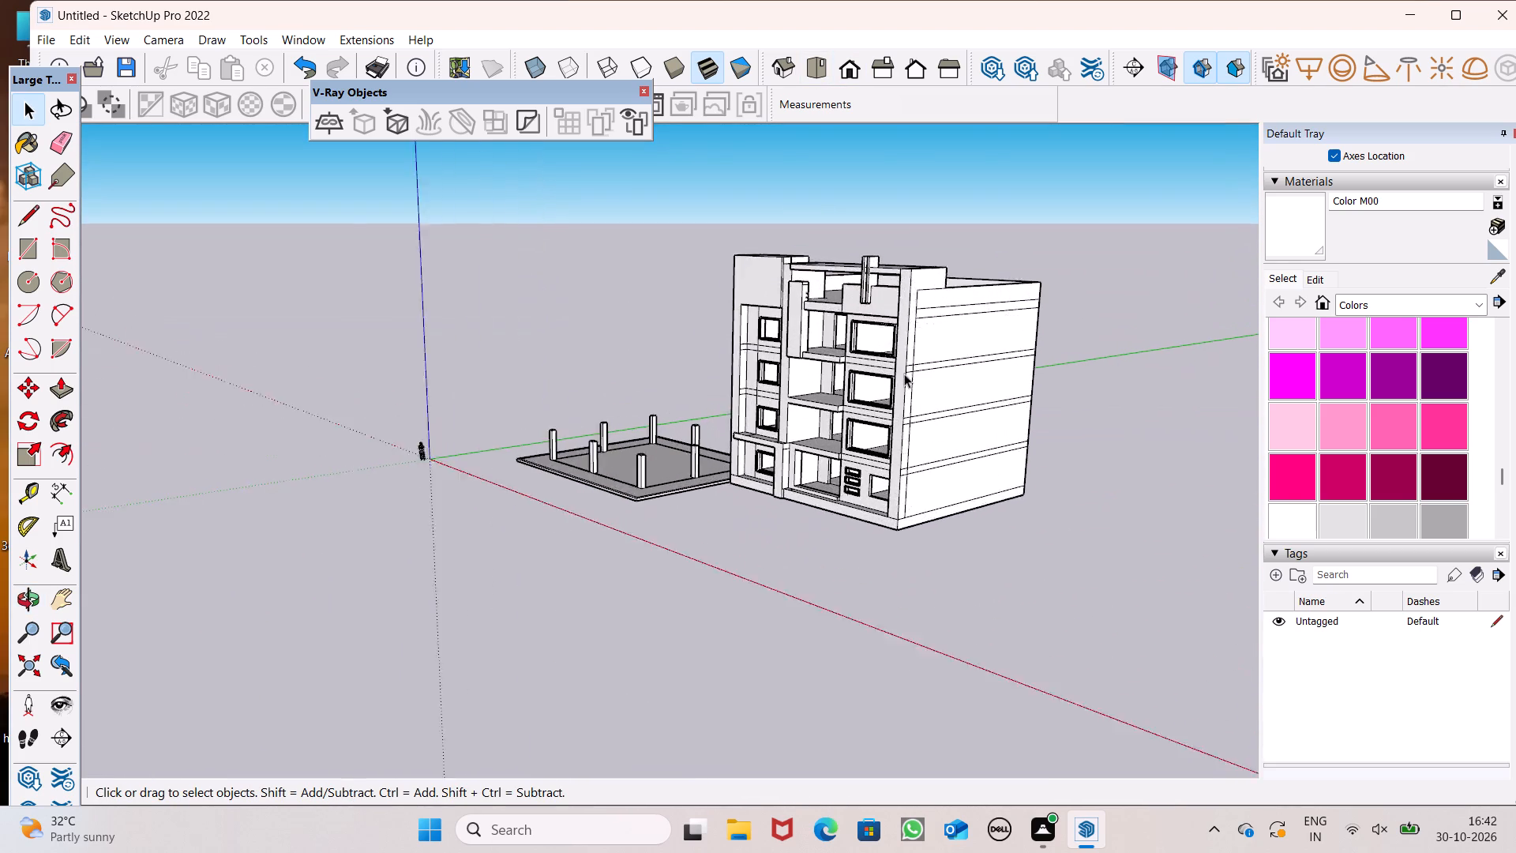
{"action": "scroll", "coordinate": [904, 374], "scroll_direction": "up", "scroll_amount": 3}
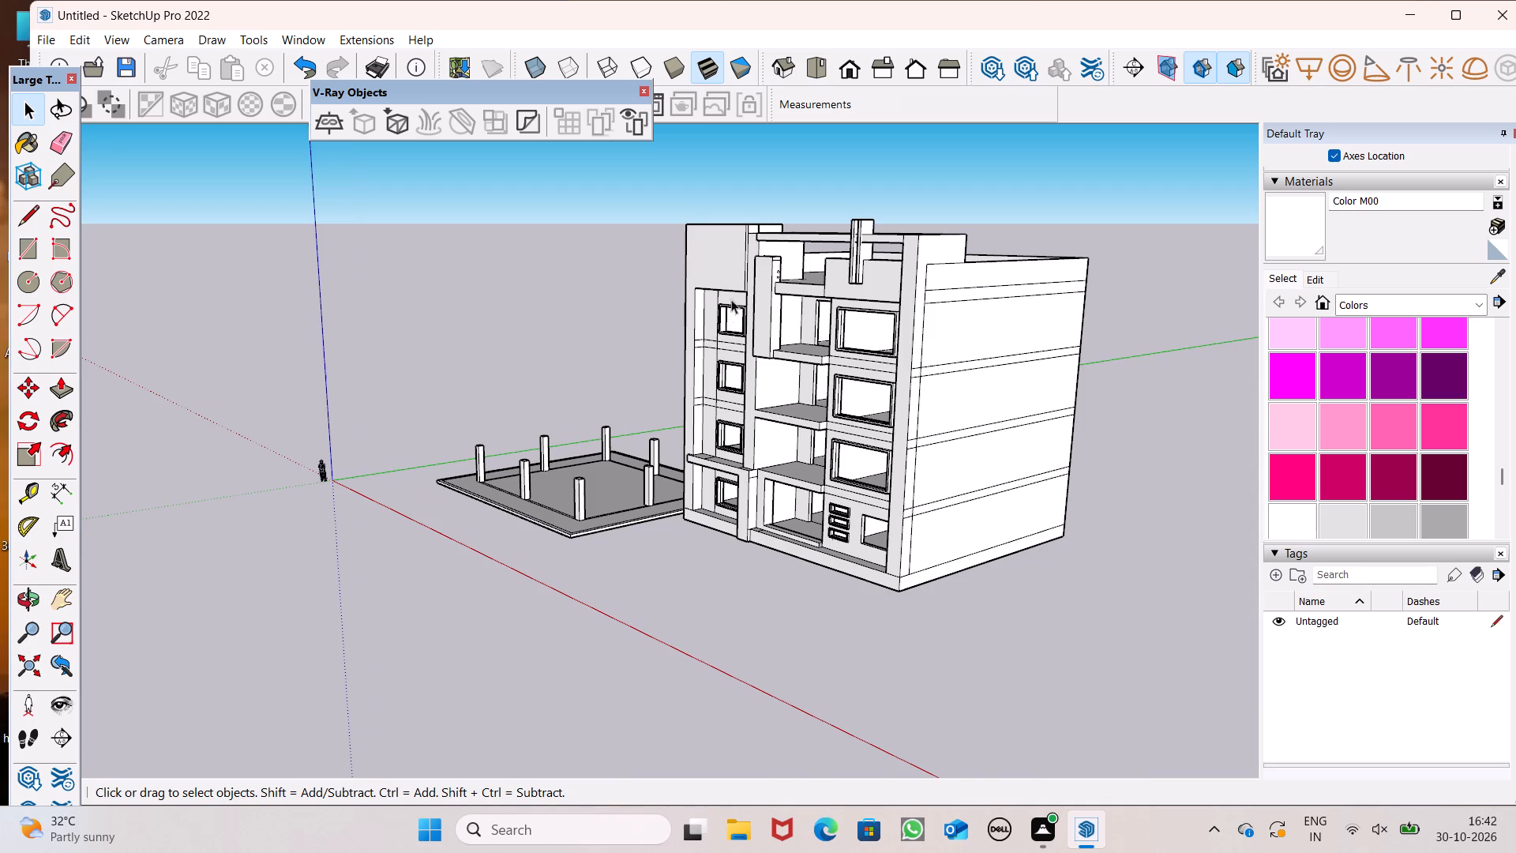
{"action": "scroll", "coordinate": [719, 283], "scroll_direction": "up", "scroll_amount": 7}
{"action": "middle_click_drag", "start_coordinate": [835, 313], "coordinate": [722, 367]}
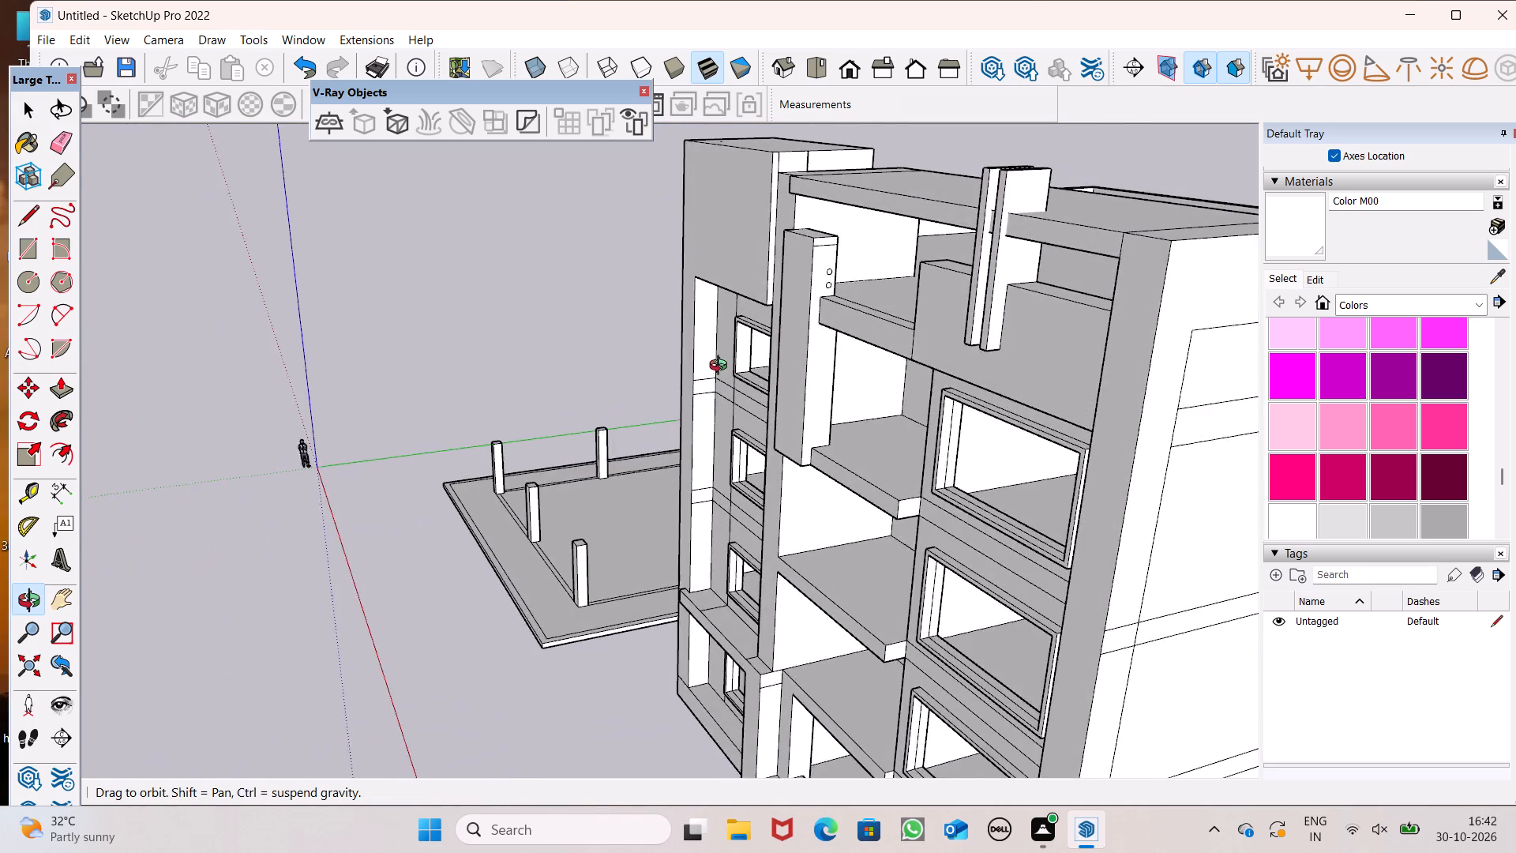
Undo the copy of the circle and its earlier upward move on the pier's inner side face.
{"action": "middle_click_drag", "start_coordinate": [722, 367], "coordinate": [727, 355]}
{"action": "scroll", "coordinate": [738, 343], "scroll_direction": "up", "scroll_amount": 8}
{"action": "middle_click_drag", "start_coordinate": [966, 281], "coordinate": [877, 335]}
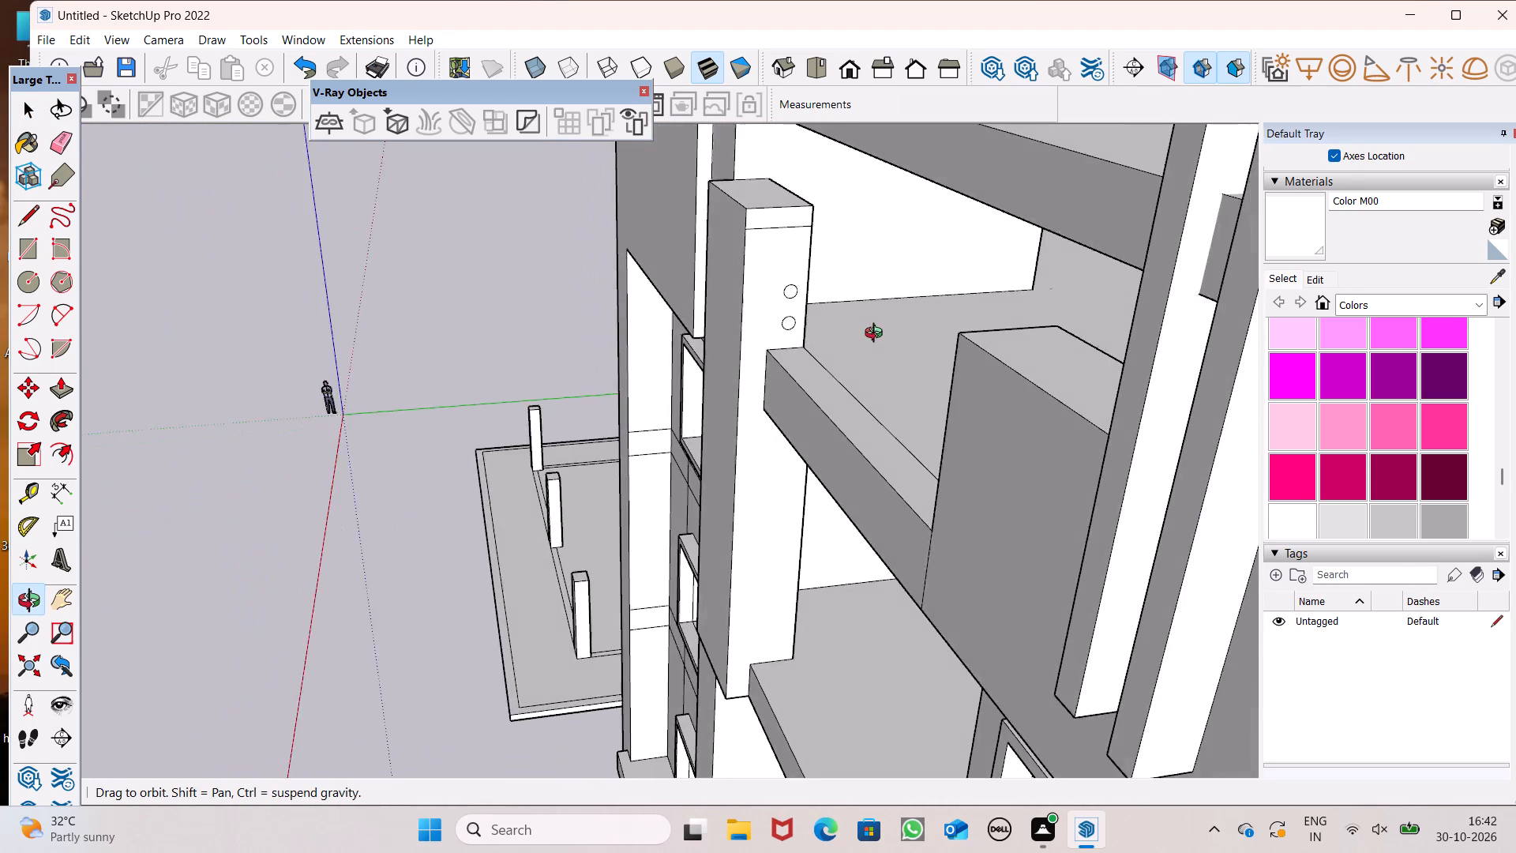
{"action": "middle_click_drag", "start_coordinate": [877, 335], "coordinate": [872, 321]}
{"action": "scroll", "coordinate": [862, 285], "scroll_direction": "up", "scroll_amount": 7}
{"action": "scroll", "coordinate": [824, 324], "scroll_direction": "down", "scroll_amount": 5}
{"action": "middle_click_drag", "start_coordinate": [835, 345], "coordinate": [805, 342]}
{"action": "scroll", "coordinate": [726, 239], "scroll_direction": "up", "scroll_amount": 3}
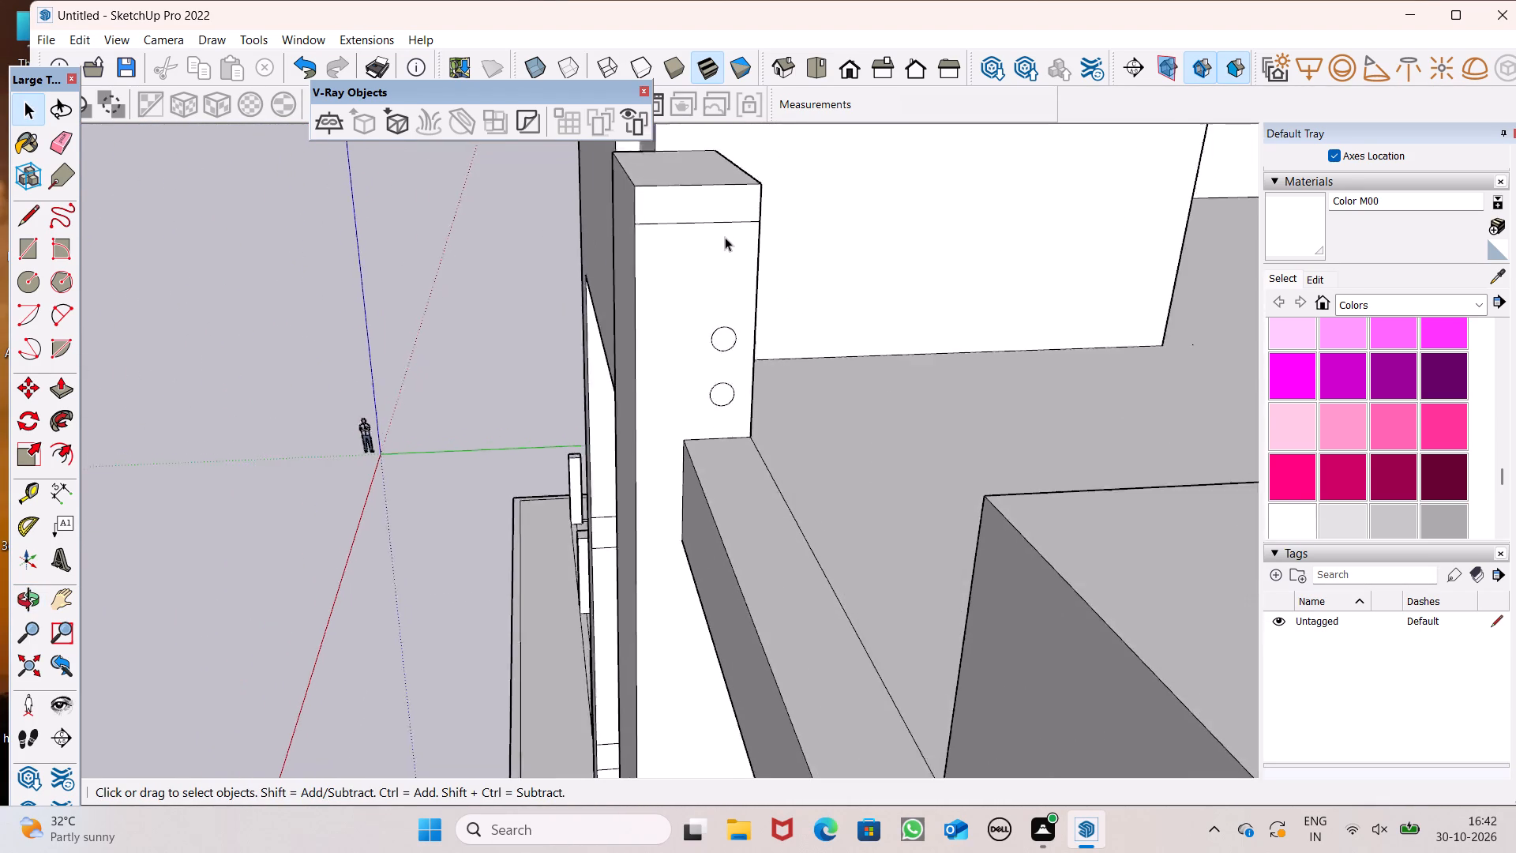
{"action": "scroll", "coordinate": [725, 237], "scroll_direction": "up", "scroll_amount": 4}
{"action": "scroll", "coordinate": [745, 370], "scroll_direction": "down", "scroll_amount": 2}
{"action": "double_click", "coordinate": [722, 454]}
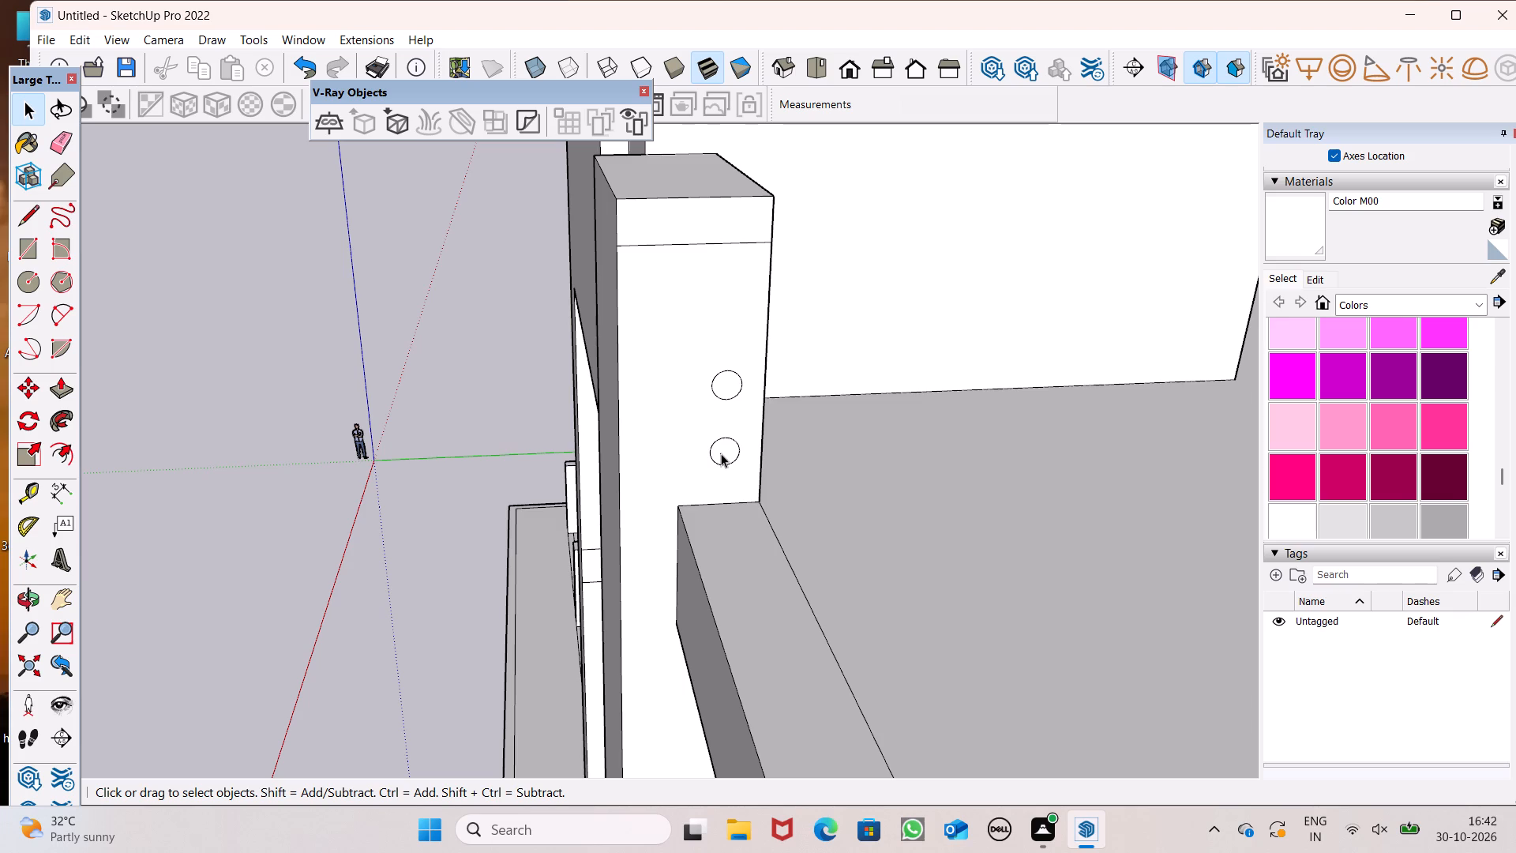
{"action": "key", "text": "ctrl+z"}
{"action": "key", "text": "ctrl+z"}
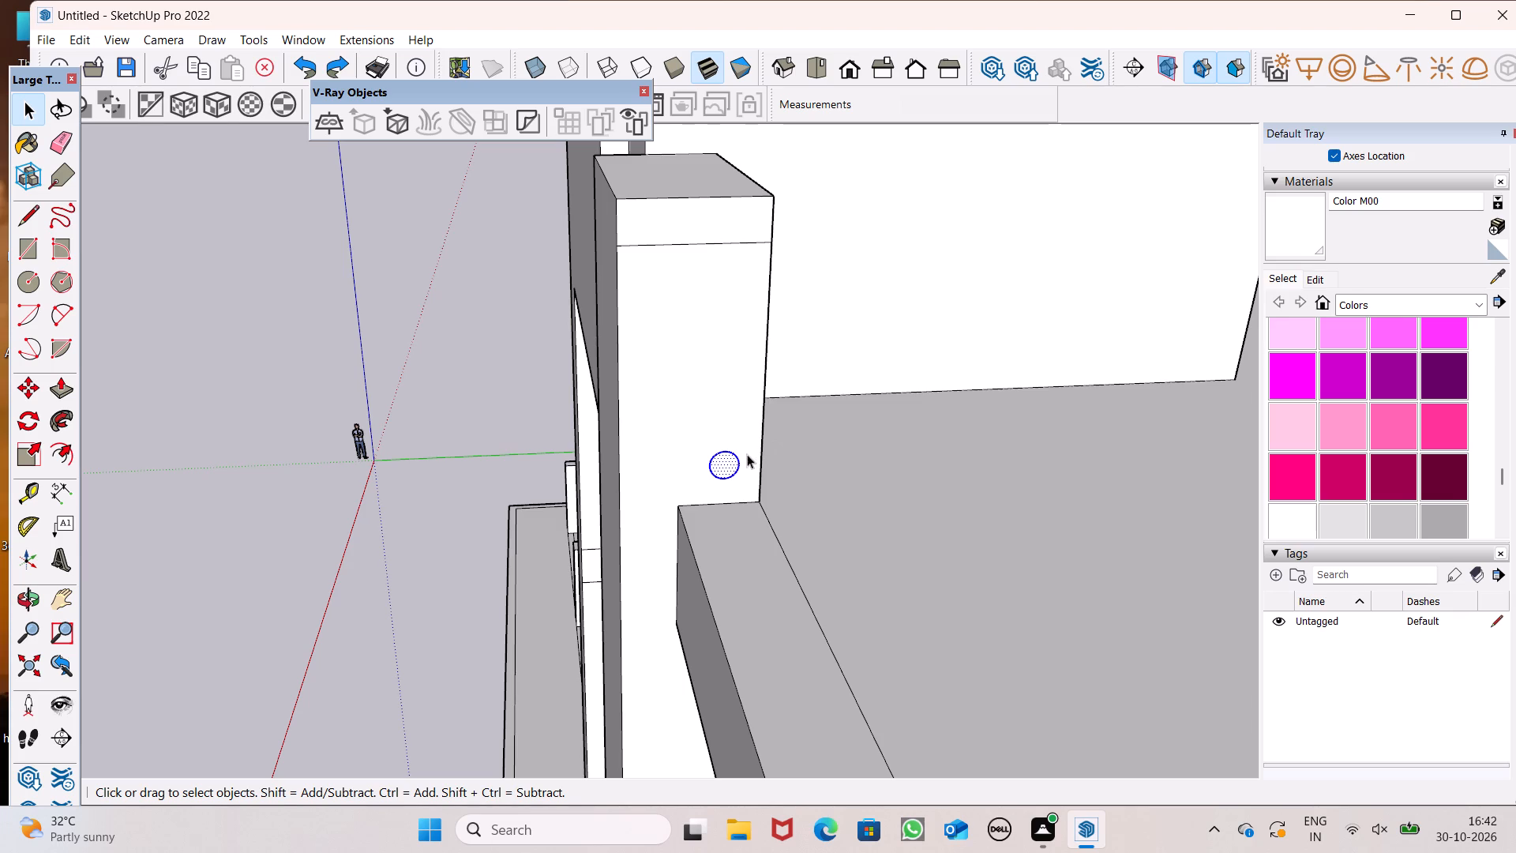
Copy the circle straight up the pier's inner side face three times, at intervals of about 10".
{"action": "key", "text": "m"}
{"action": "key", "text": "Return"}
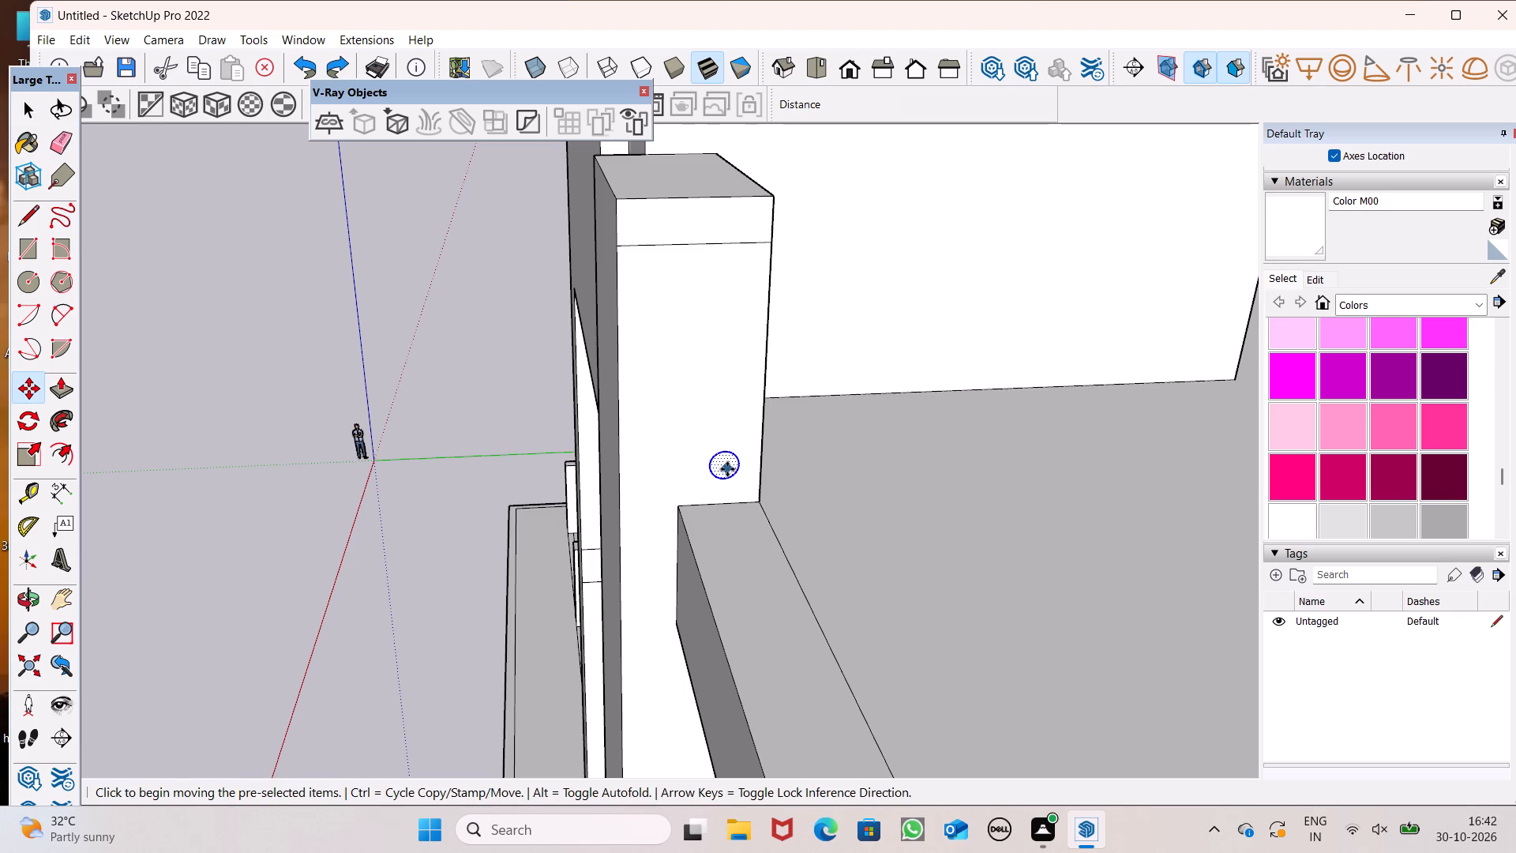
{"action": "left_click_drag", "start_coordinate": [724, 469], "coordinate": [726, 408]}
{"action": "left_click_drag", "start_coordinate": [726, 409], "coordinate": [720, 351]}
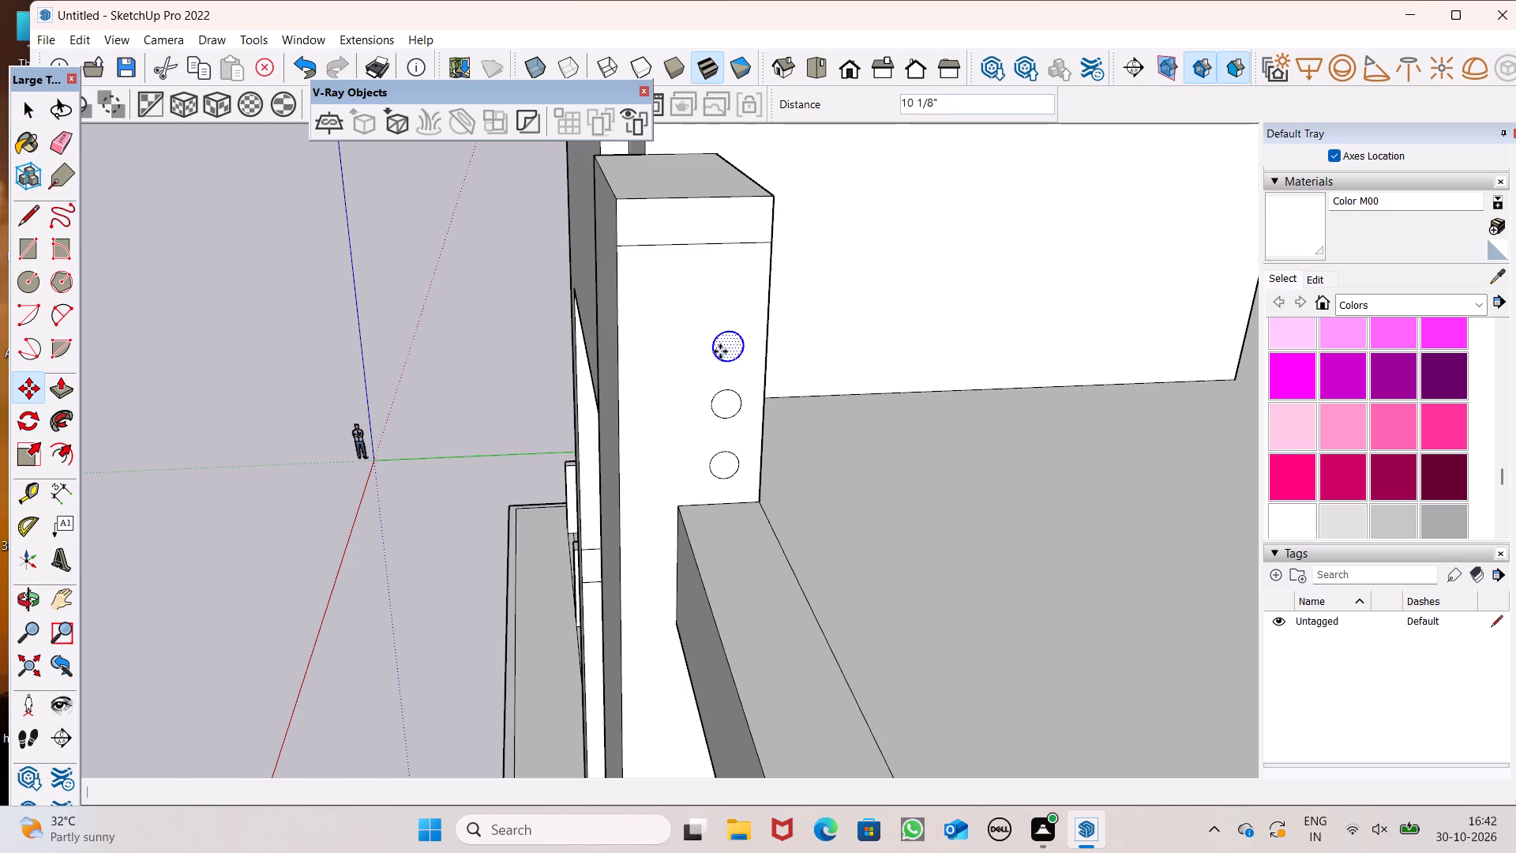
{"action": "left_click_drag", "start_coordinate": [729, 351], "coordinate": [726, 295]}
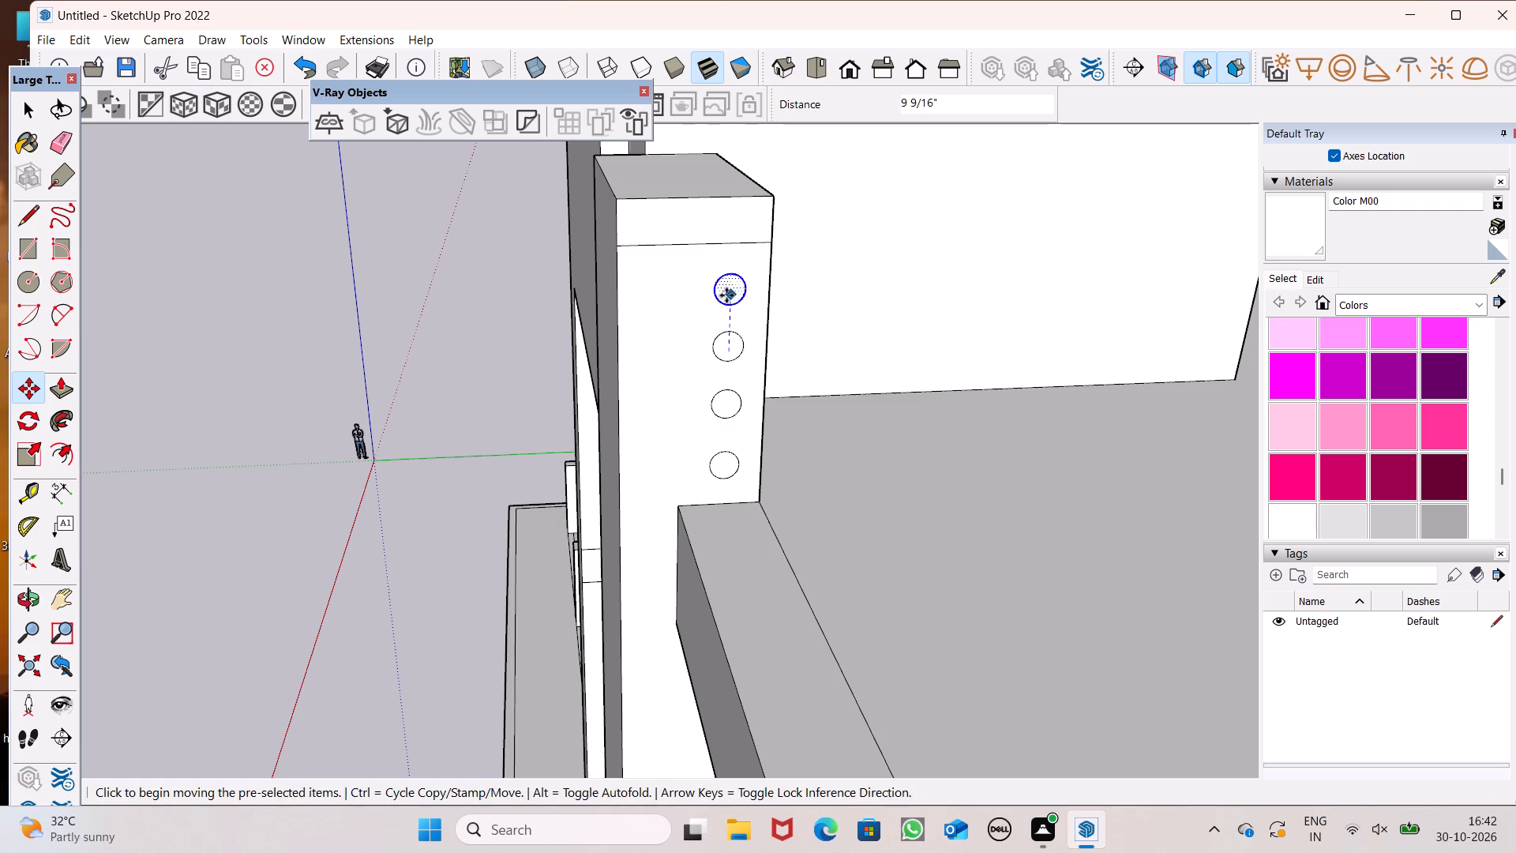
{"action": "key", "text": "space"}
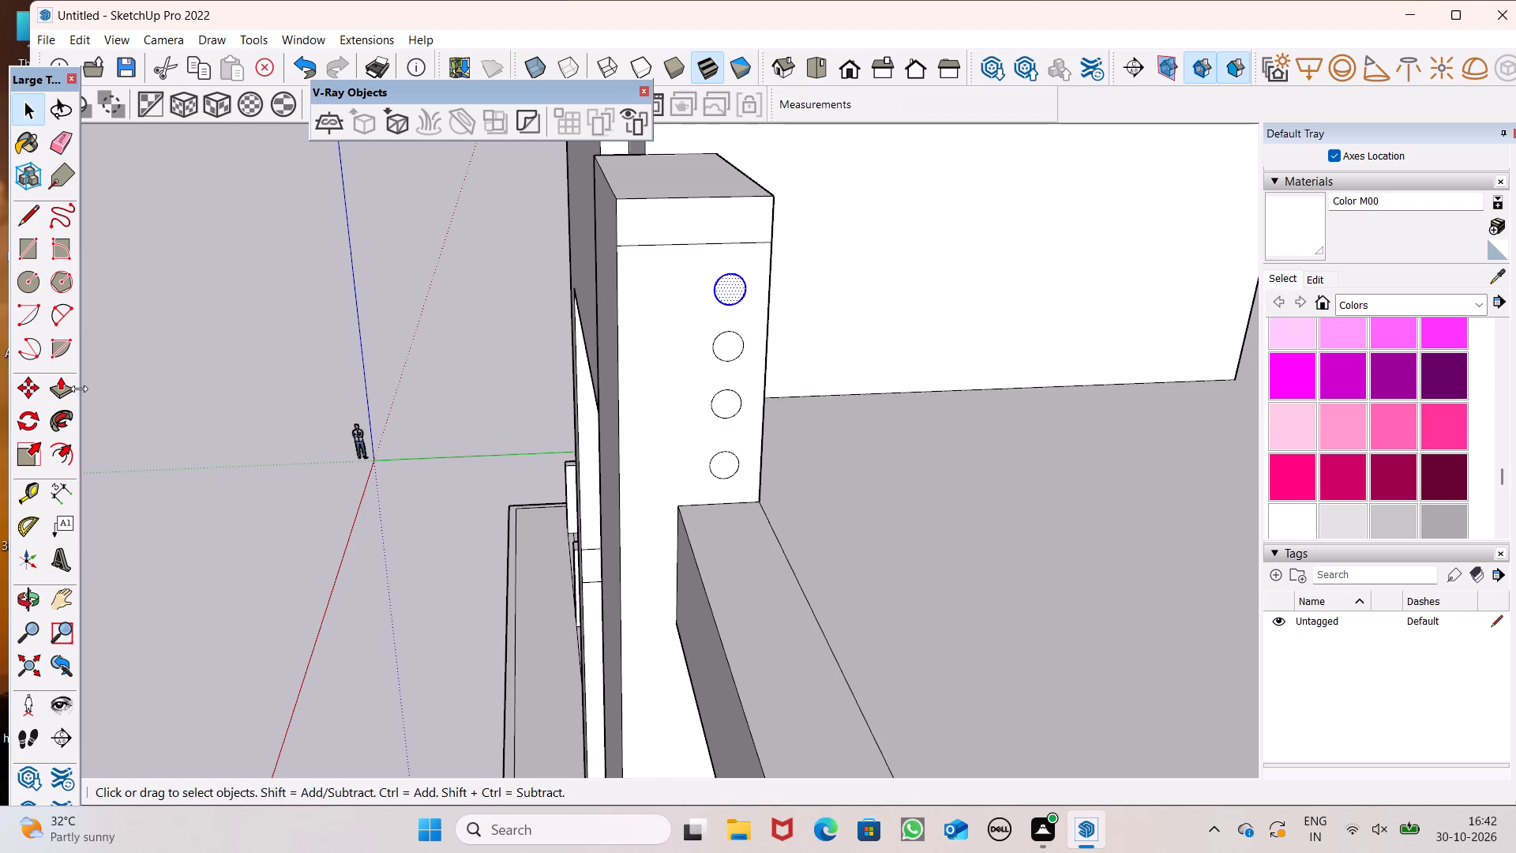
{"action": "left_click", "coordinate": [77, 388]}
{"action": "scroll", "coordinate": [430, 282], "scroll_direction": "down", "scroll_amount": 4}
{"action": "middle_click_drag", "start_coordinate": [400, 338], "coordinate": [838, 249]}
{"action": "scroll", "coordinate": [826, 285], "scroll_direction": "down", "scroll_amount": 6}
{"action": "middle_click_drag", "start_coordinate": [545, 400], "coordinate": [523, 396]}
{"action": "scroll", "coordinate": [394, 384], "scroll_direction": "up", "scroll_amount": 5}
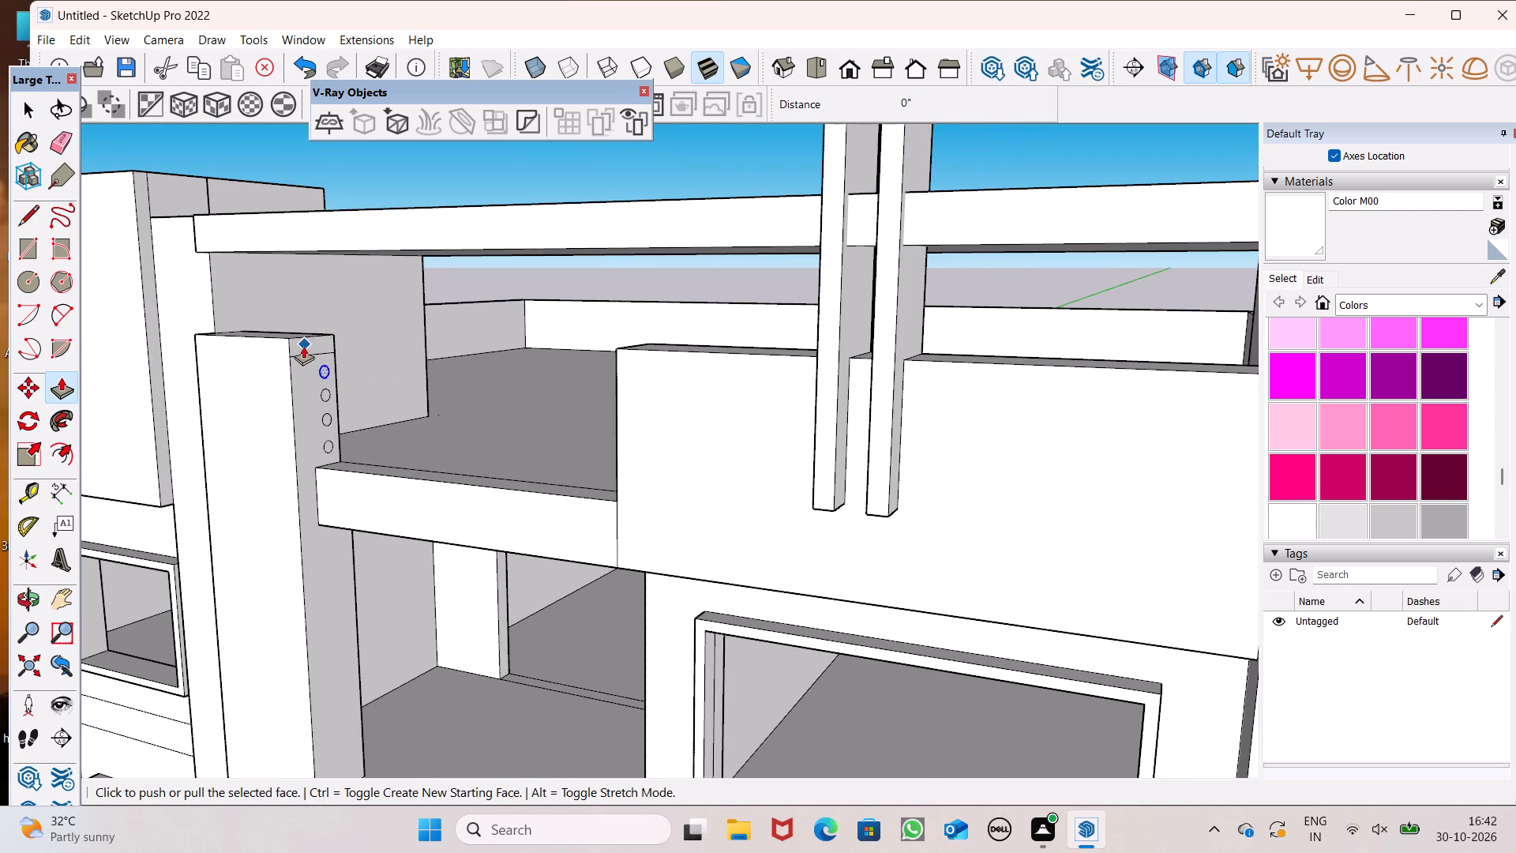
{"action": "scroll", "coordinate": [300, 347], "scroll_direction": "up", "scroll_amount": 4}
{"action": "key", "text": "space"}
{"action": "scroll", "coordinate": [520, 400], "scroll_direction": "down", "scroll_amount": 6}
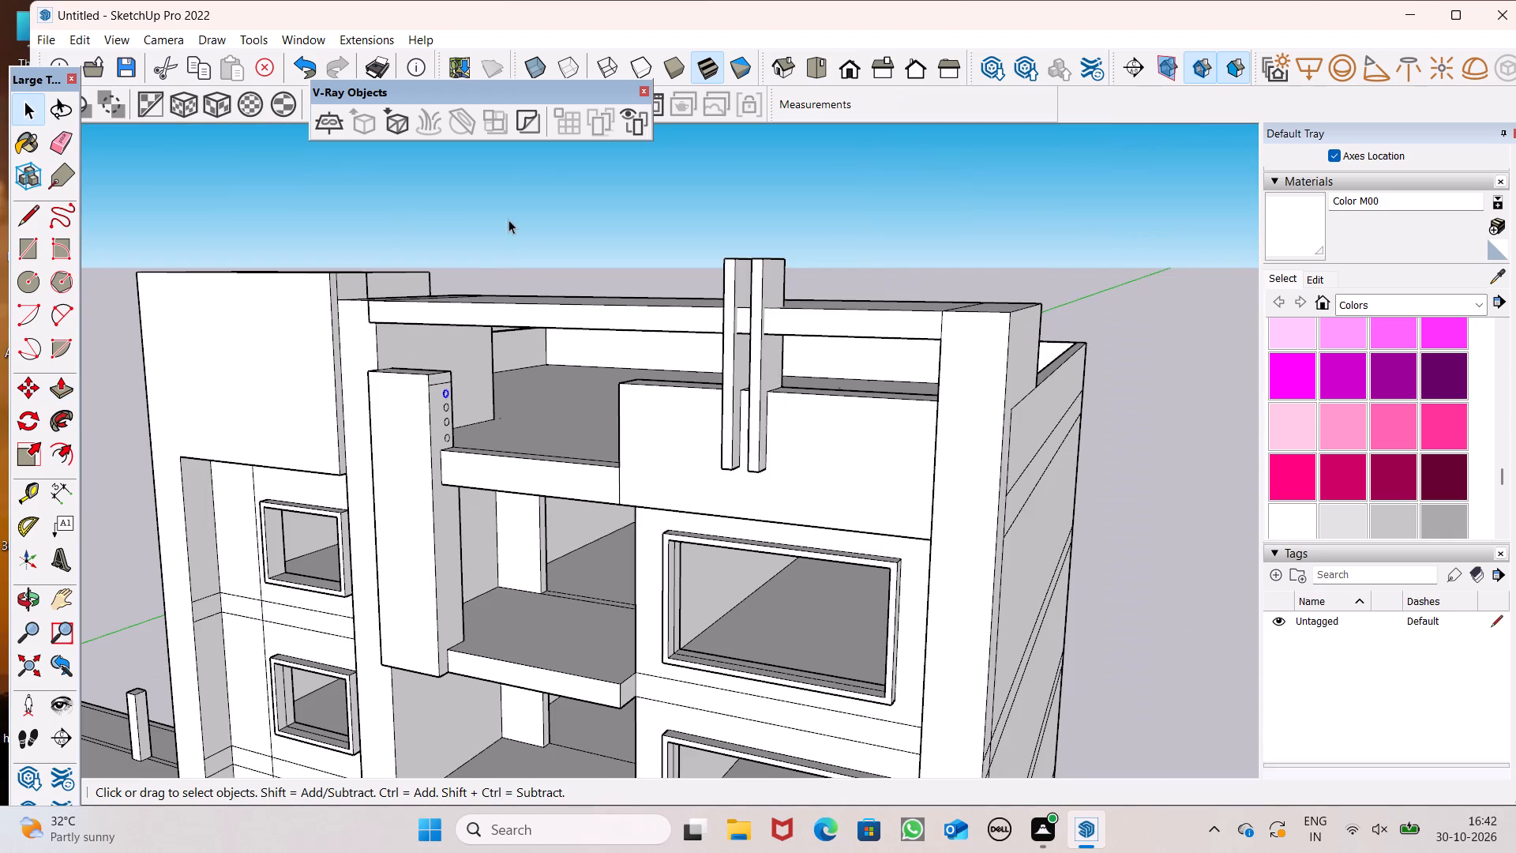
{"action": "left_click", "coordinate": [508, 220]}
Extrude the strip at the top of the pier's inner side face about 11' 7 1/8" across to the parapet block.
{"action": "scroll", "coordinate": [467, 351], "scroll_direction": "up", "scroll_amount": 4}
{"action": "middle_click_drag", "start_coordinate": [448, 399], "coordinate": [429, 409]}
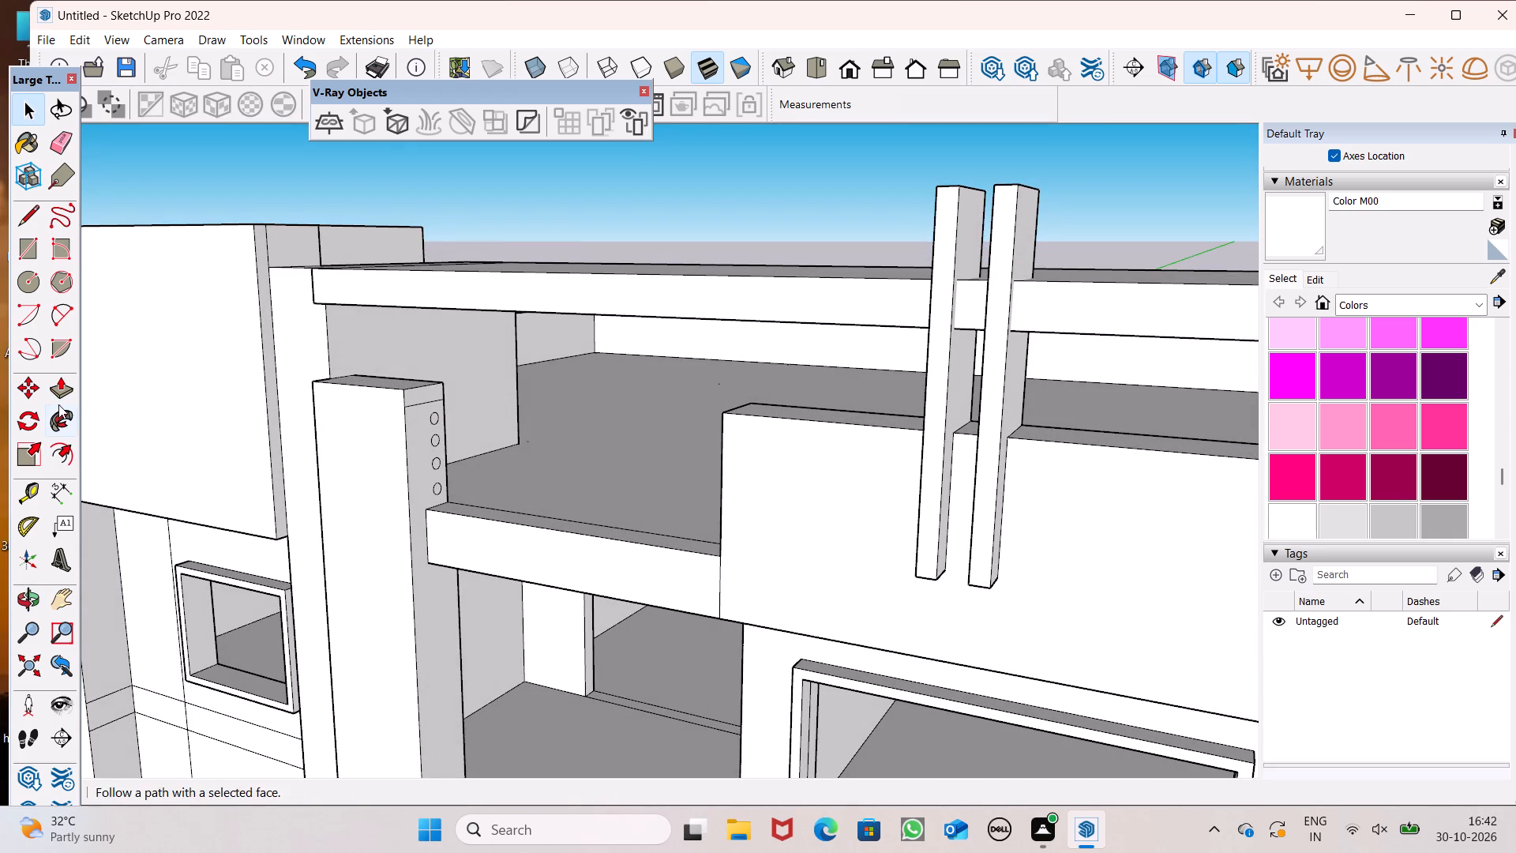
{"action": "left_click", "coordinate": [59, 382]}
{"action": "scroll", "coordinate": [325, 416], "scroll_direction": "up", "scroll_amount": 3}
{"action": "left_click_drag", "start_coordinate": [442, 391], "coordinate": [469, 394]}
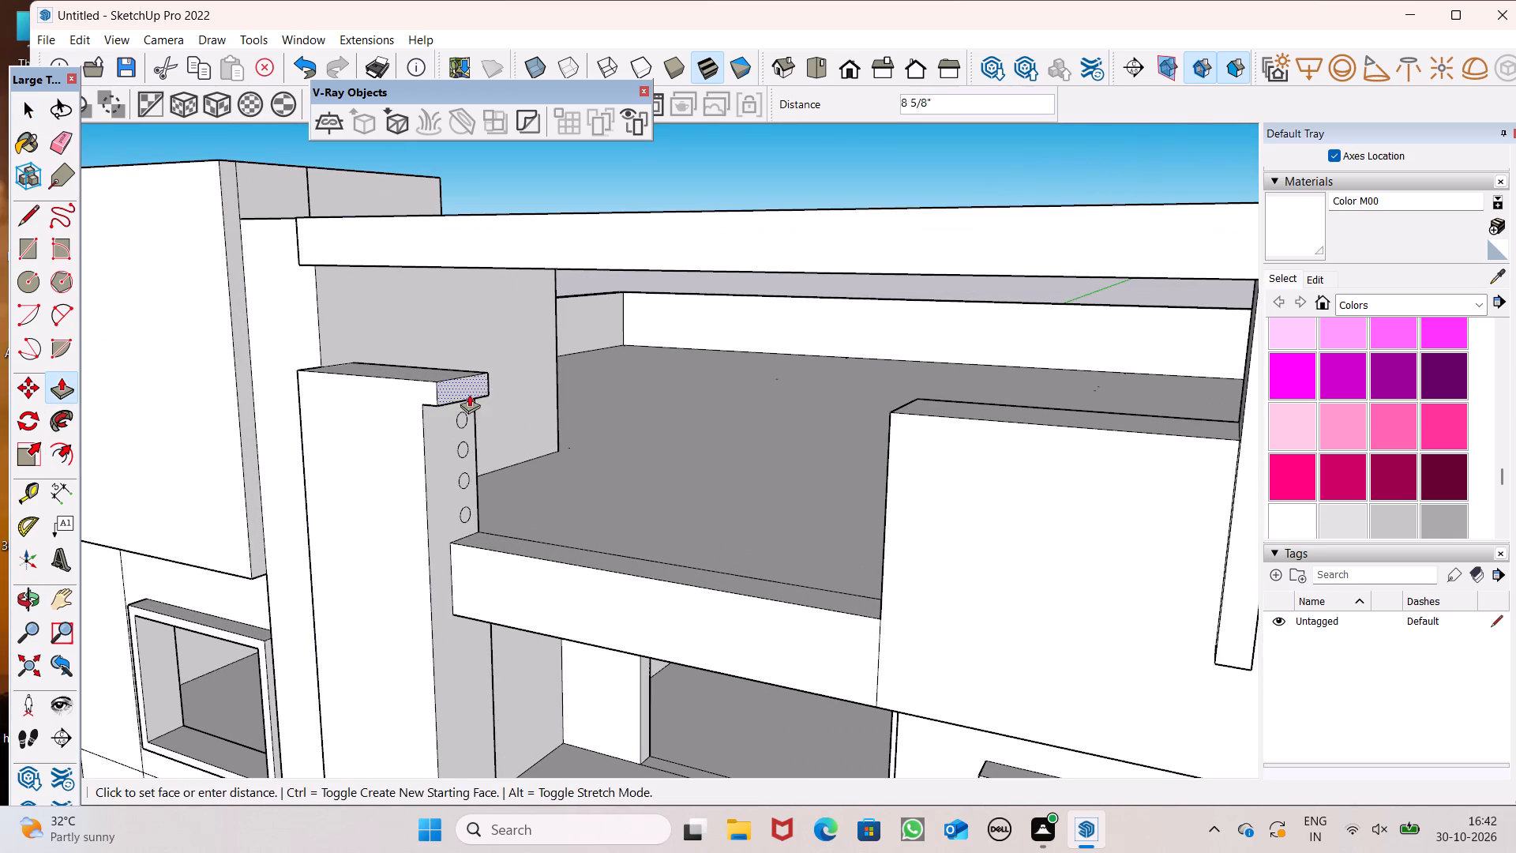
{"action": "left_click_drag", "start_coordinate": [469, 394], "coordinate": [893, 419]}
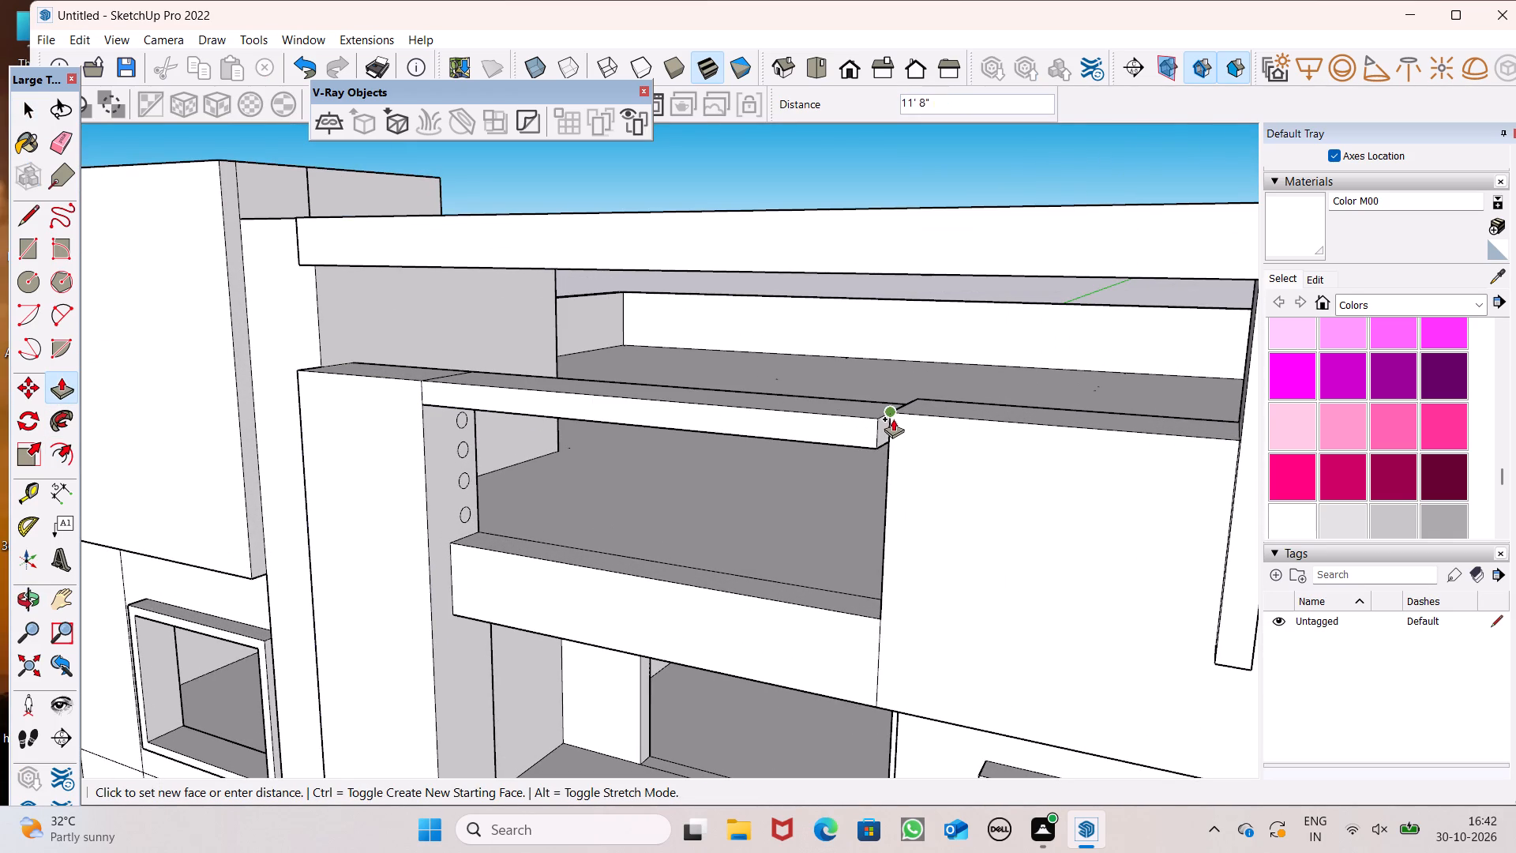
{"action": "left_click_drag", "start_coordinate": [893, 419], "coordinate": [894, 418]}
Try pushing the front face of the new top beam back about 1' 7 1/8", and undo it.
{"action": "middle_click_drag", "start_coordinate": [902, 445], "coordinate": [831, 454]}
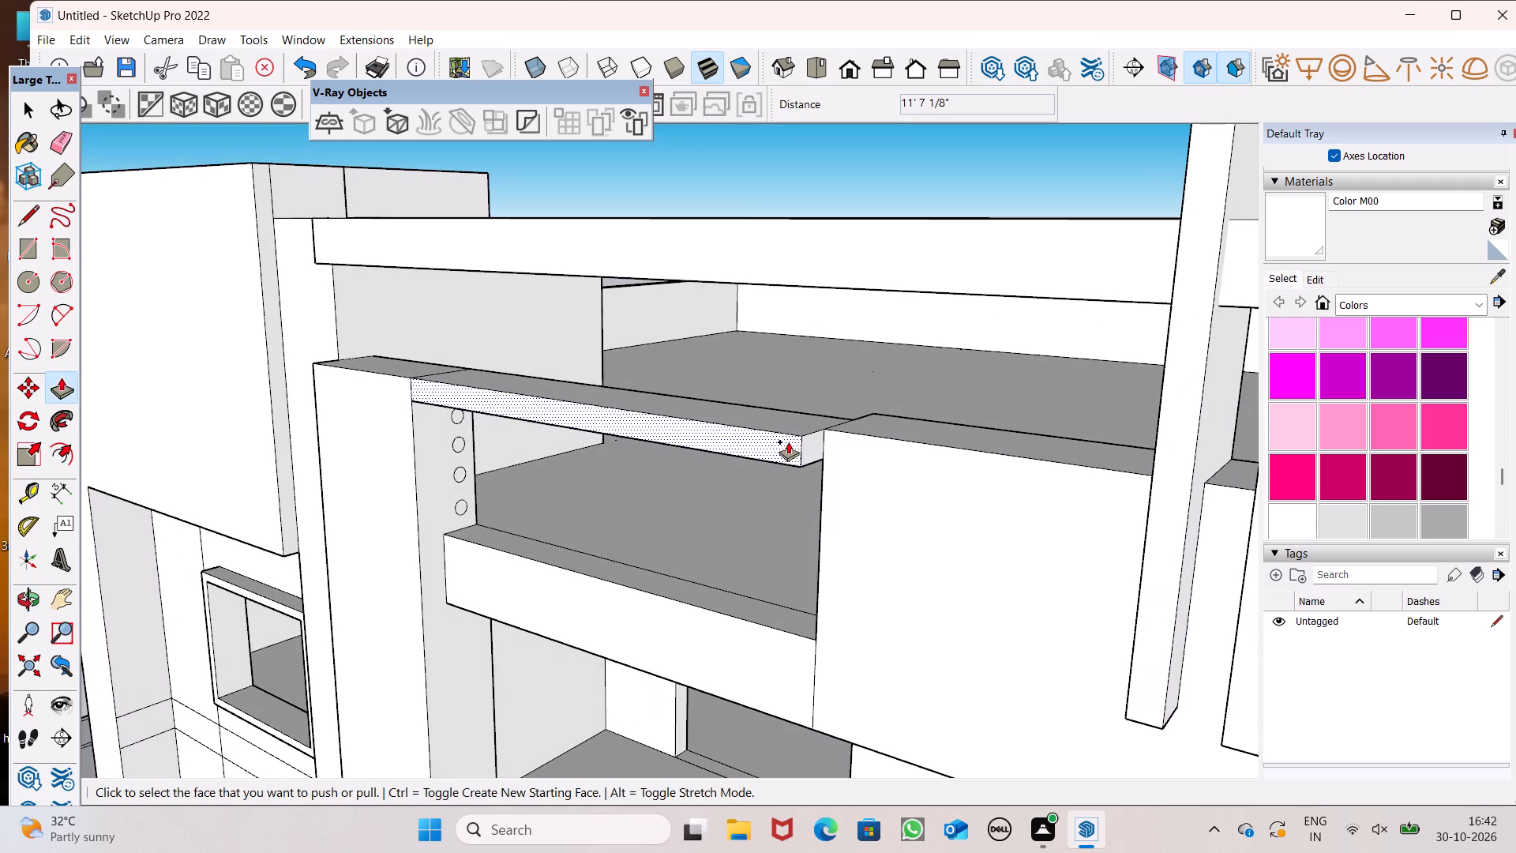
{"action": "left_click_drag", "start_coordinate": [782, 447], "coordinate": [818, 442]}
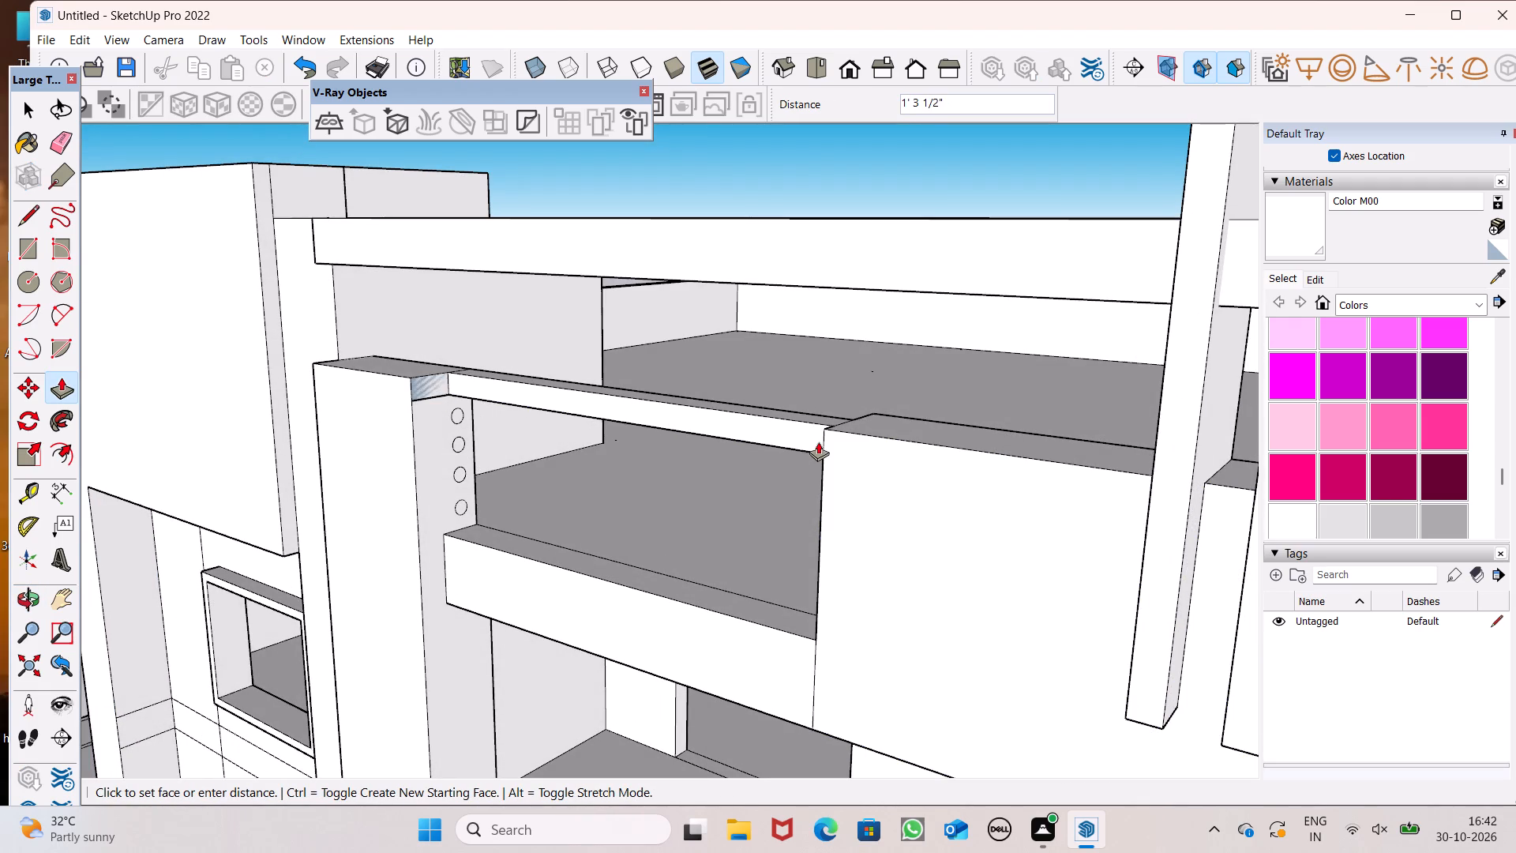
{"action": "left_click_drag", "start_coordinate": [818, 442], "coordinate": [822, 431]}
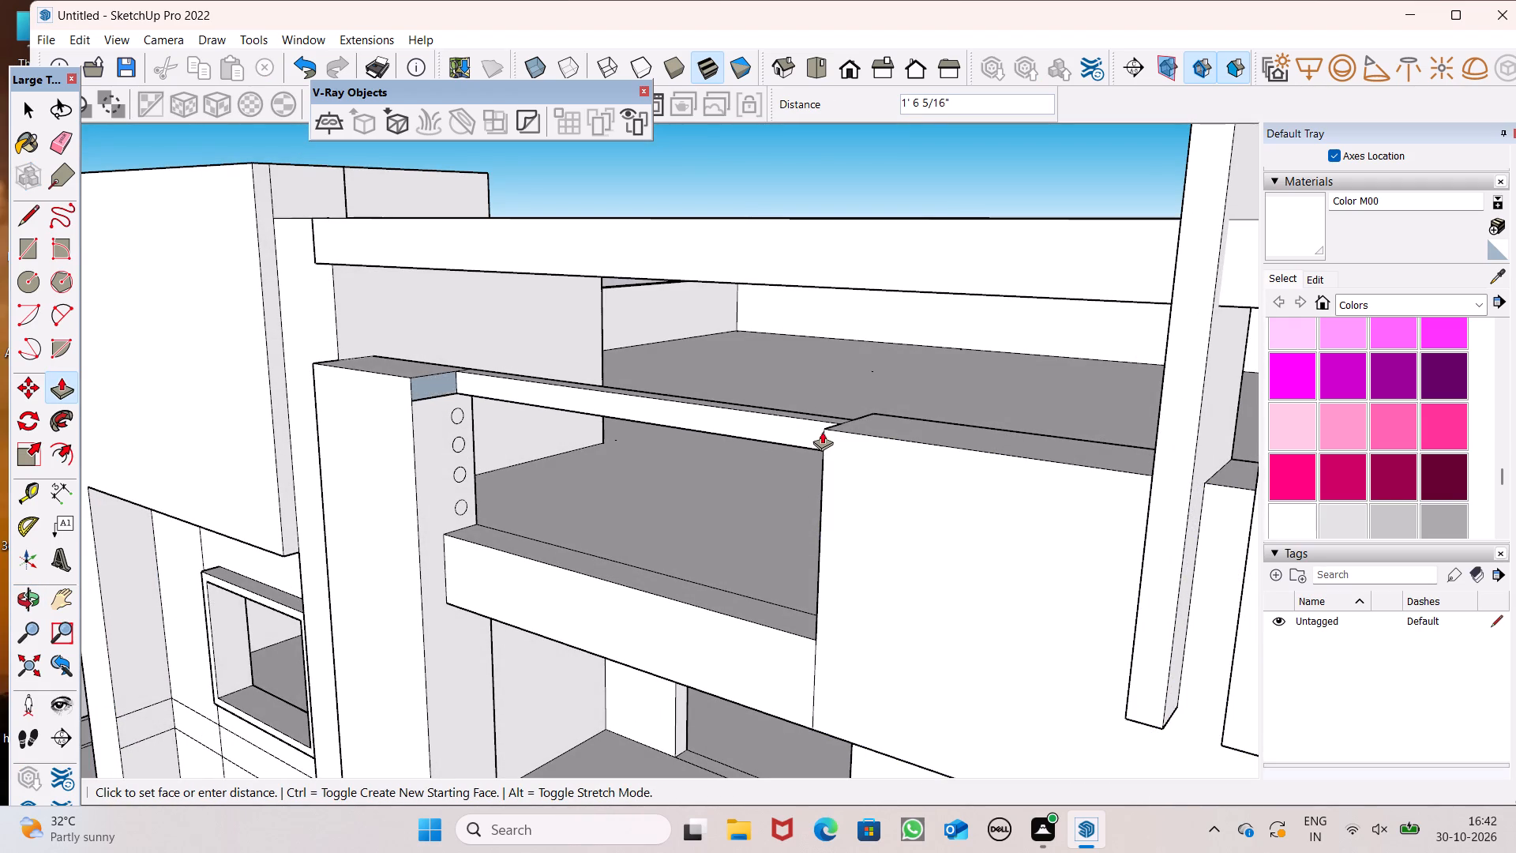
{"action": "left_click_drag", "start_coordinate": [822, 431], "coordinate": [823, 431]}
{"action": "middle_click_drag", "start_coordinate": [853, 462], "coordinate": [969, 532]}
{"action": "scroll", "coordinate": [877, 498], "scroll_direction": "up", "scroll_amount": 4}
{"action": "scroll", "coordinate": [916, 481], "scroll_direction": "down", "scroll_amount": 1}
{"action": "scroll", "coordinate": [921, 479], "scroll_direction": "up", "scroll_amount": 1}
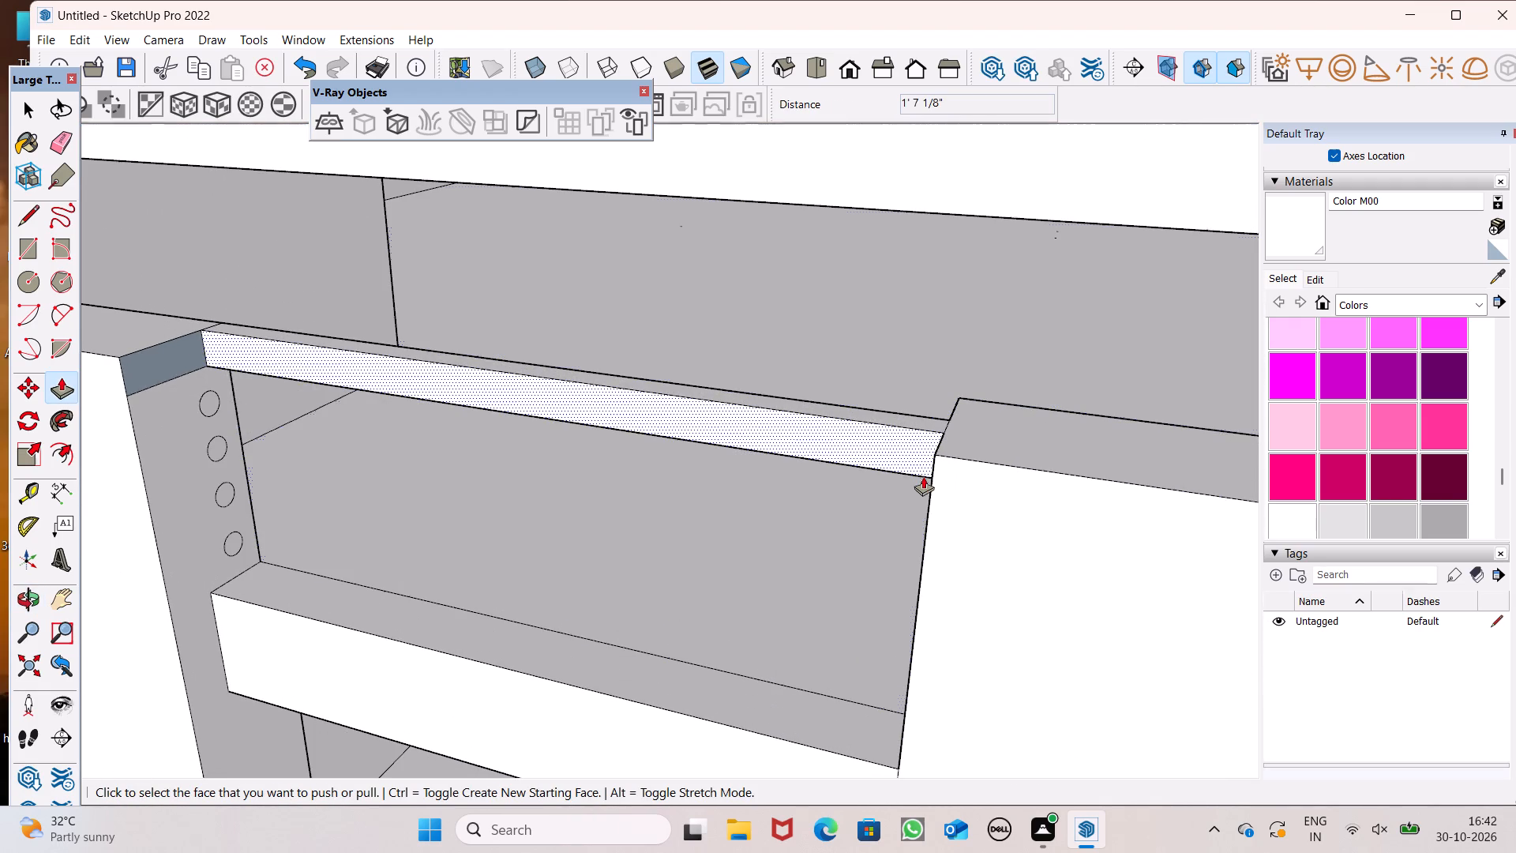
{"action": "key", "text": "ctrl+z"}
Push the top beam's front face back about 10 1/4", flush with the front corner of the parapet block.
{"action": "left_click_drag", "start_coordinate": [899, 504], "coordinate": [934, 459]}
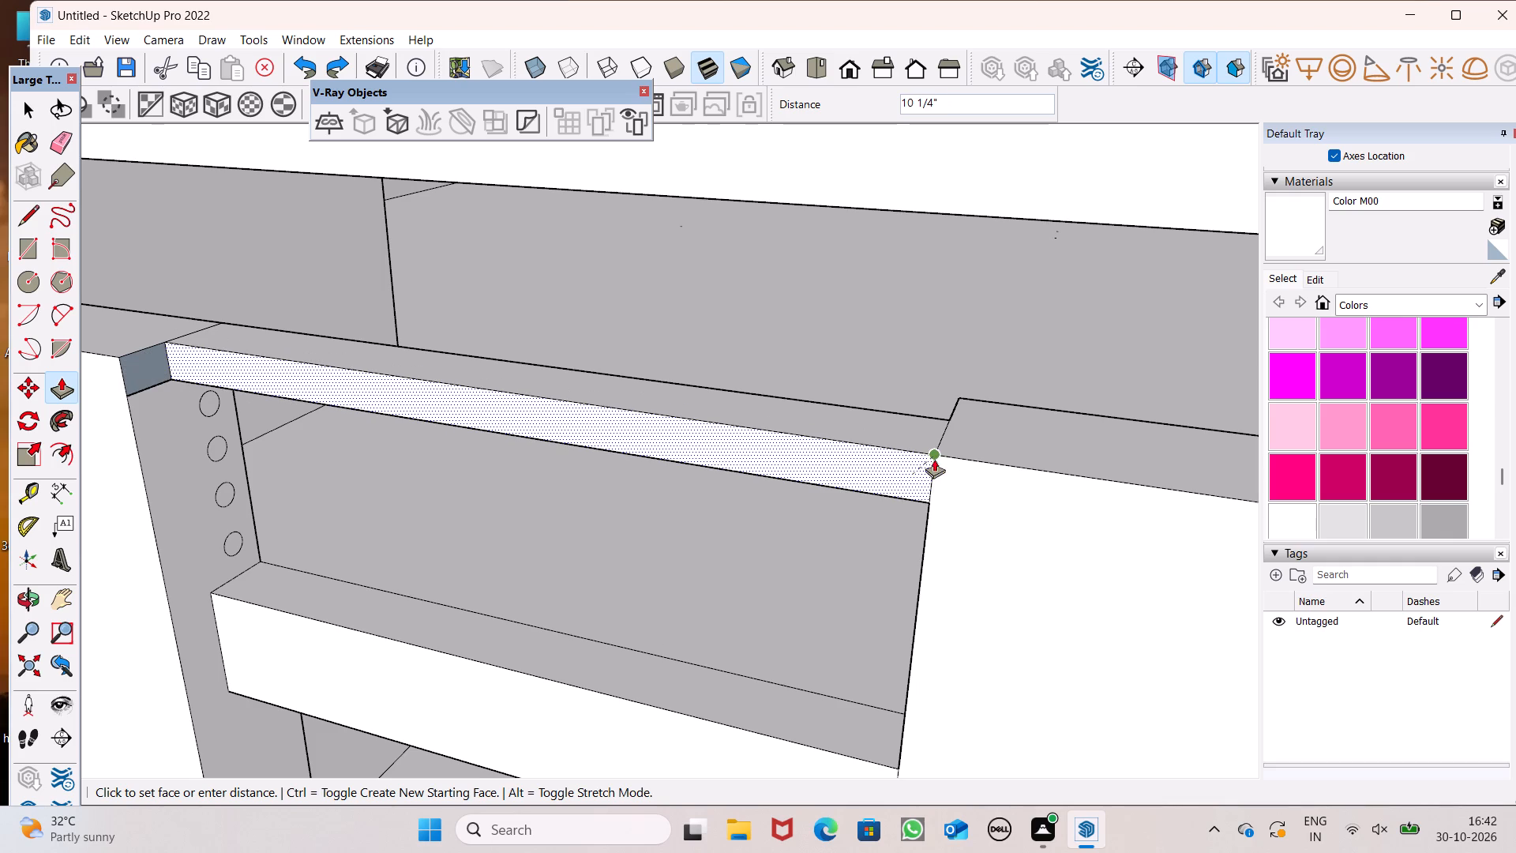
{"action": "left_click_drag", "start_coordinate": [934, 459], "coordinate": [933, 460]}
Extrude the lowest circle on the pier about 11' 7 1/8" into a round bar reaching the parapet block.
{"action": "scroll", "coordinate": [898, 450], "scroll_direction": "down", "scroll_amount": 3}
{"action": "middle_click_drag", "start_coordinate": [884, 493], "coordinate": [696, 403]}
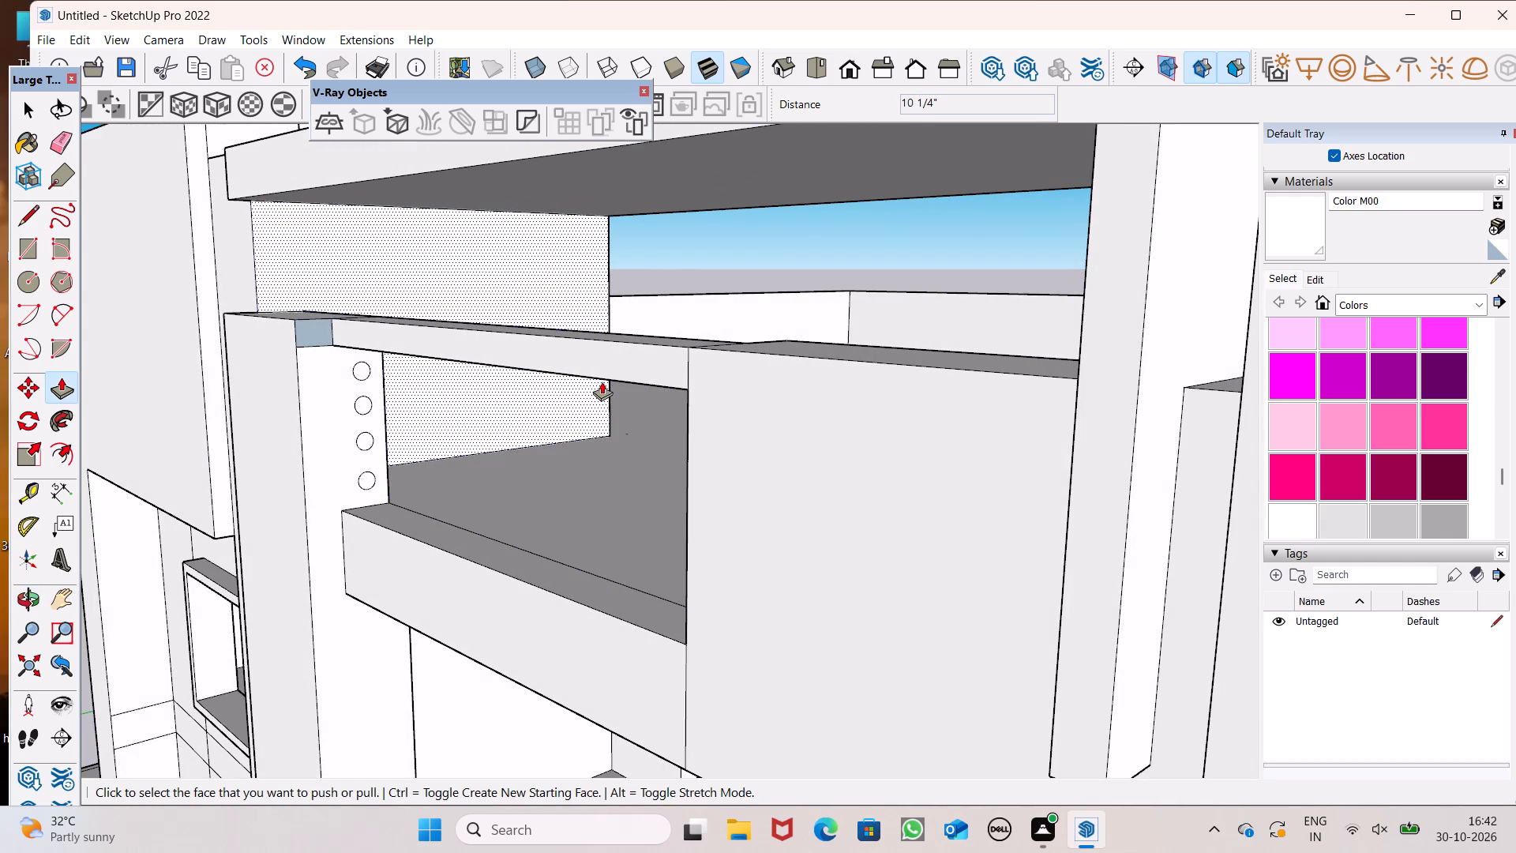
{"action": "scroll", "coordinate": [602, 381], "scroll_direction": "down", "scroll_amount": 1}
{"action": "scroll", "coordinate": [441, 392], "scroll_direction": "up", "scroll_amount": 4}
{"action": "scroll", "coordinate": [467, 346], "scroll_direction": "down", "scroll_amount": 5}
{"action": "middle_click_drag", "start_coordinate": [487, 413], "coordinate": [568, 418]}
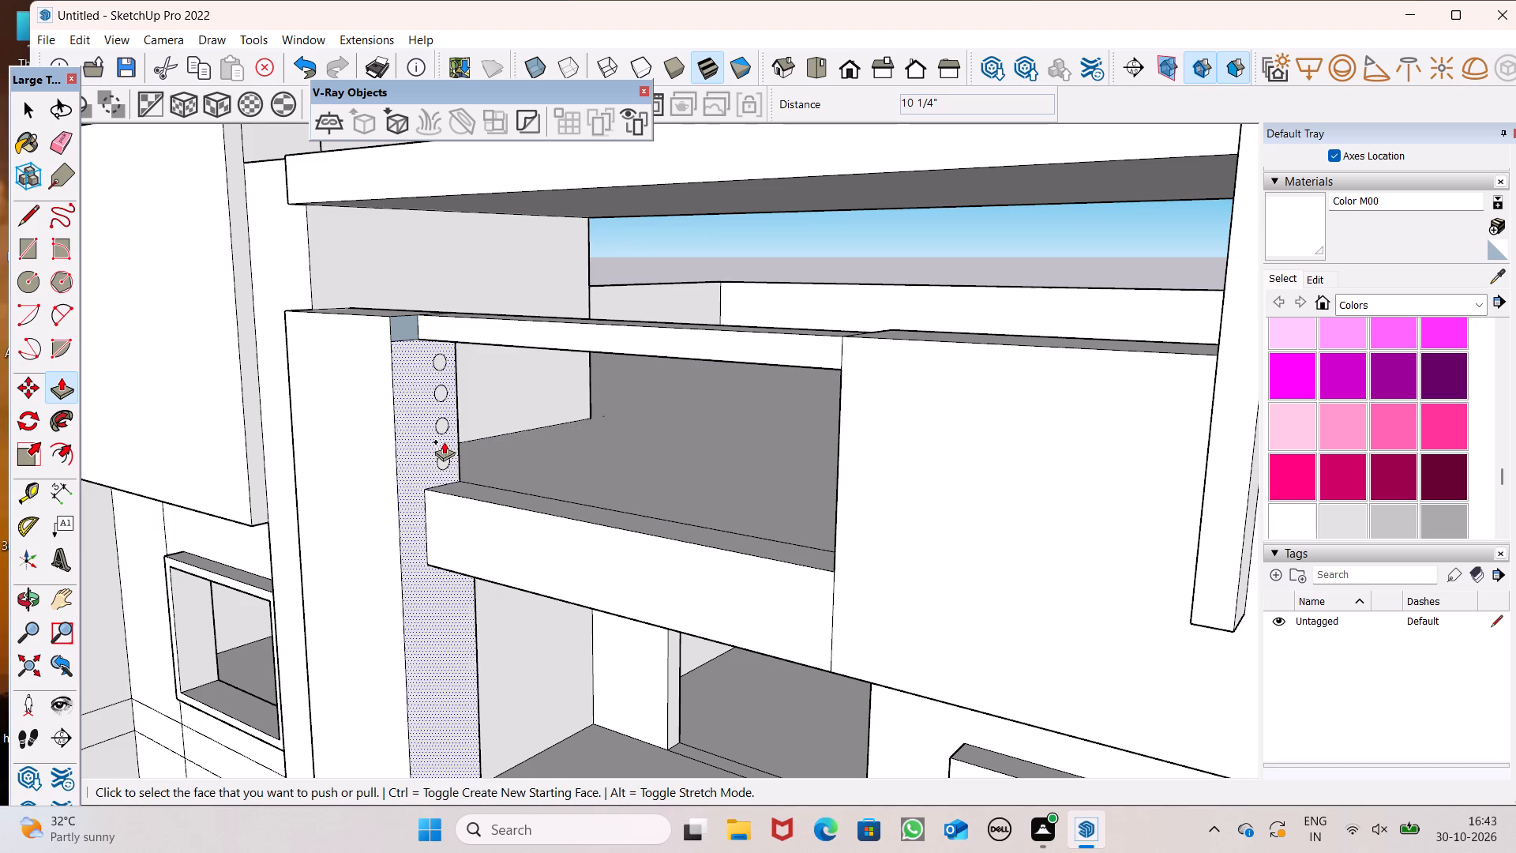
{"action": "middle_click_drag", "start_coordinate": [540, 500], "coordinate": [555, 512]}
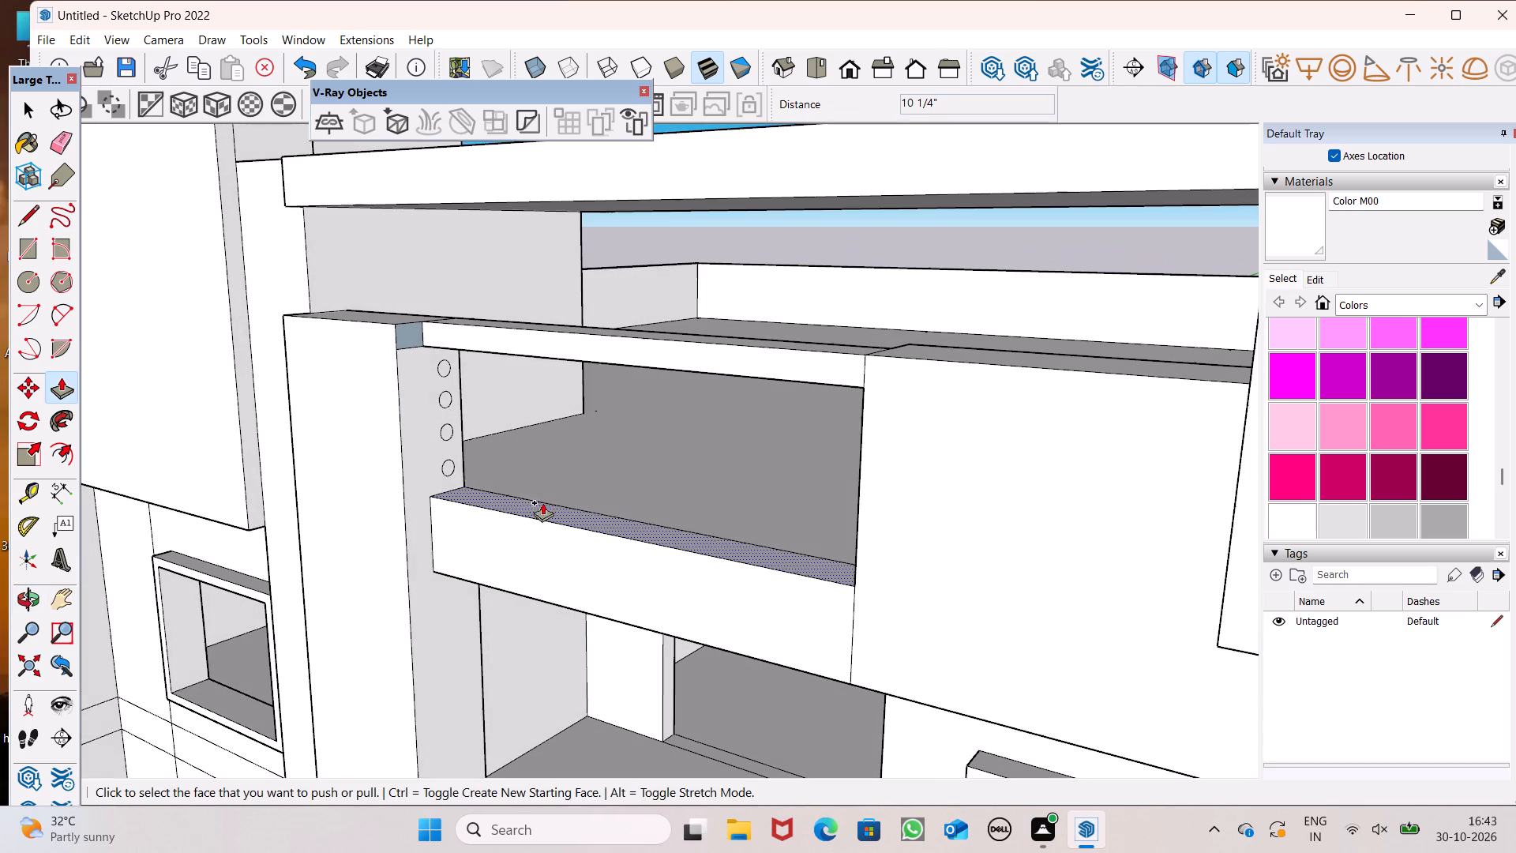
{"action": "left_click_drag", "start_coordinate": [450, 471], "coordinate": [732, 562]}
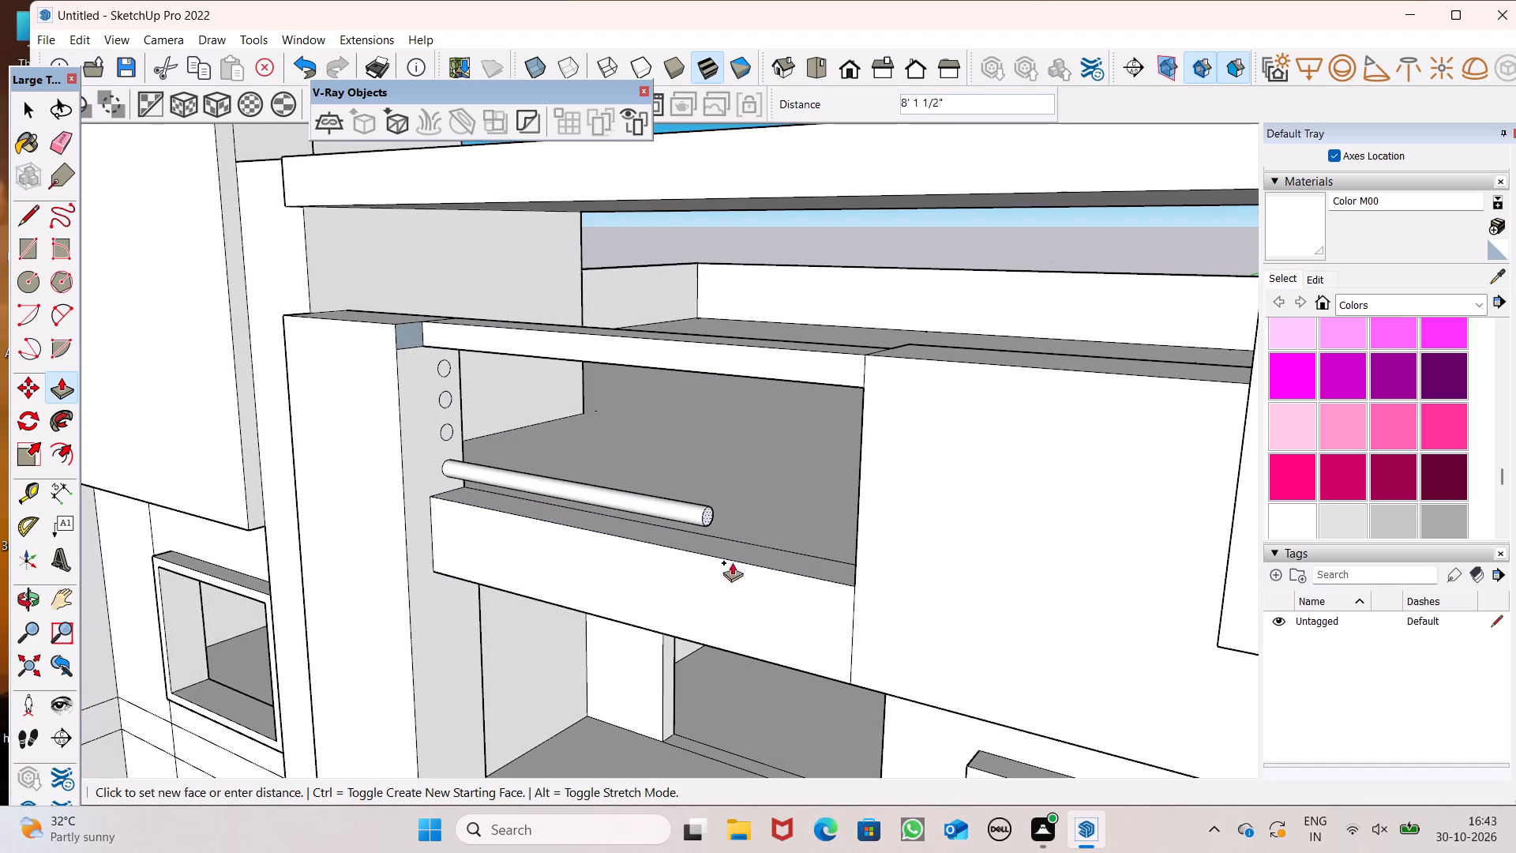
{"action": "left_click_drag", "start_coordinate": [732, 562], "coordinate": [850, 563]}
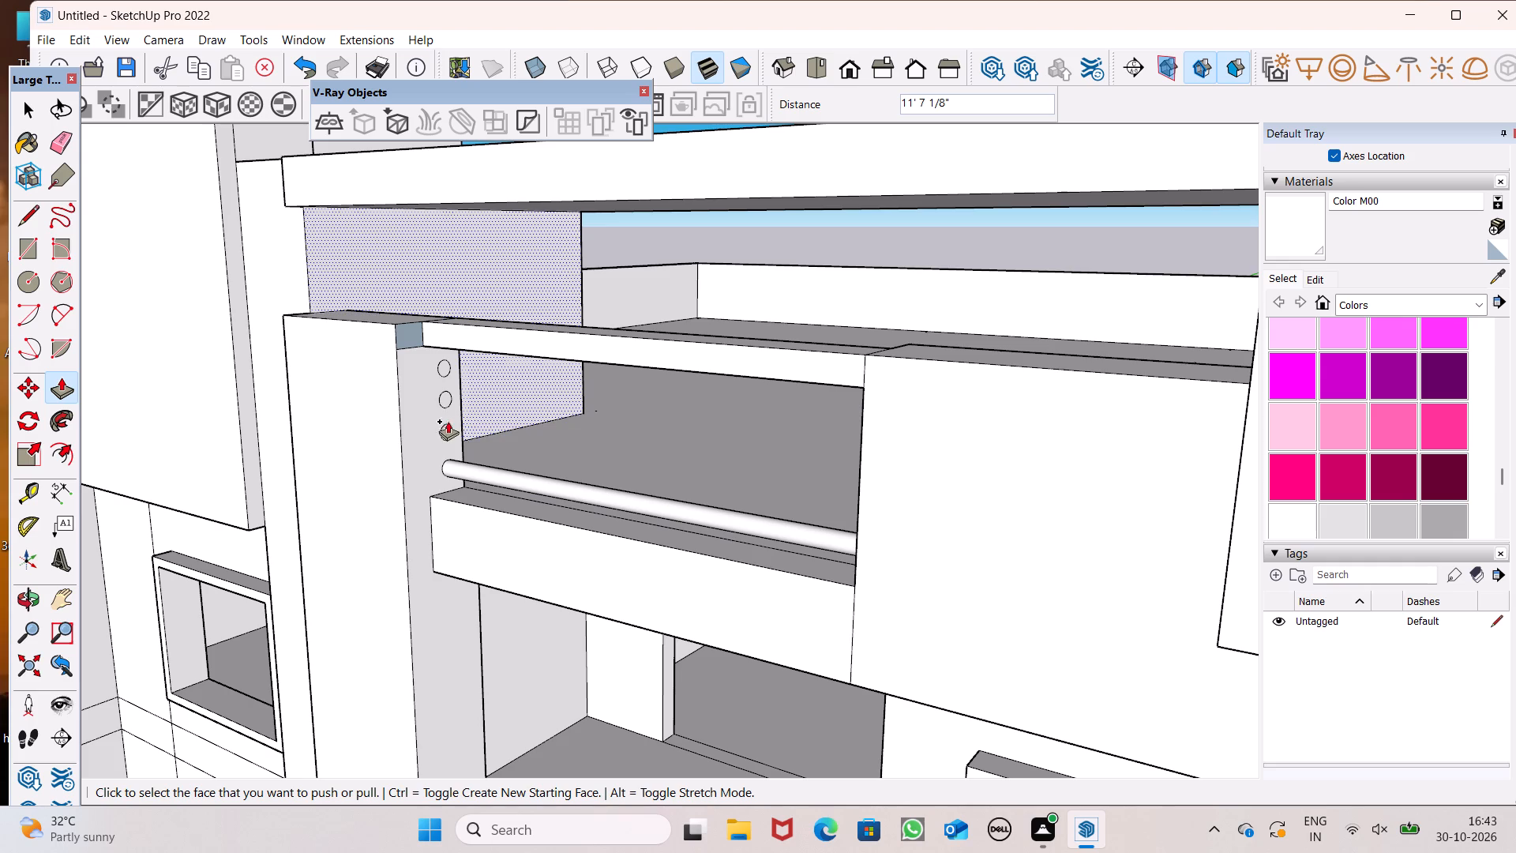
Extrude the second circle from the bottom about 11' 3 5/16" toward the parapet block as a round bar.
{"action": "left_click_drag", "start_coordinate": [445, 435], "coordinate": [775, 537]}
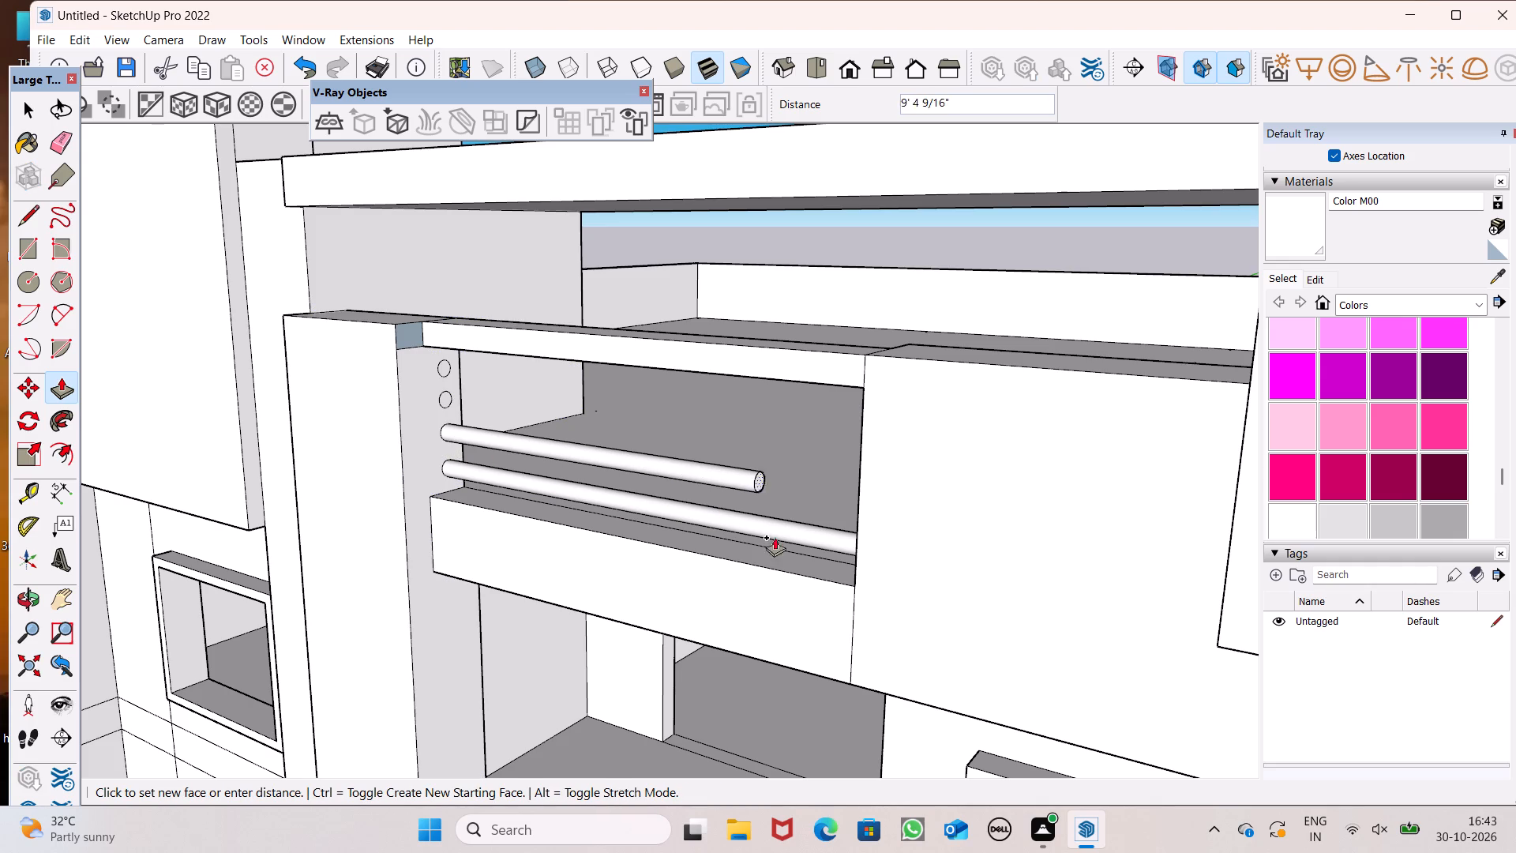
{"action": "left_click_drag", "start_coordinate": [775, 537], "coordinate": [851, 527]}
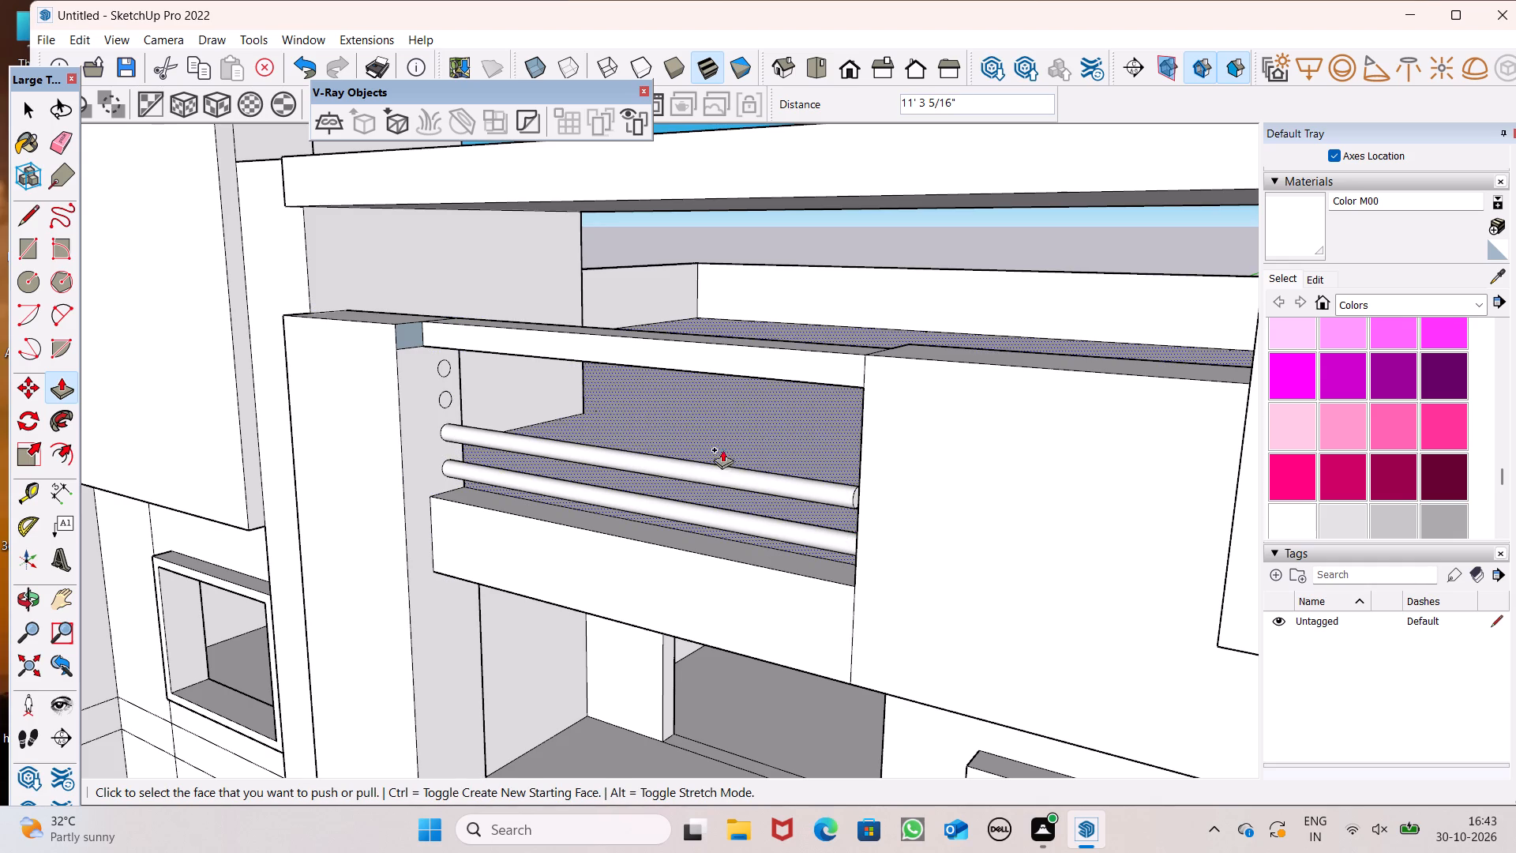
Extrude the upper two circles on the pier about 11' 7 1/8" each into round bars reaching the parapet block.
{"action": "left_click_drag", "start_coordinate": [441, 403], "coordinate": [516, 433]}
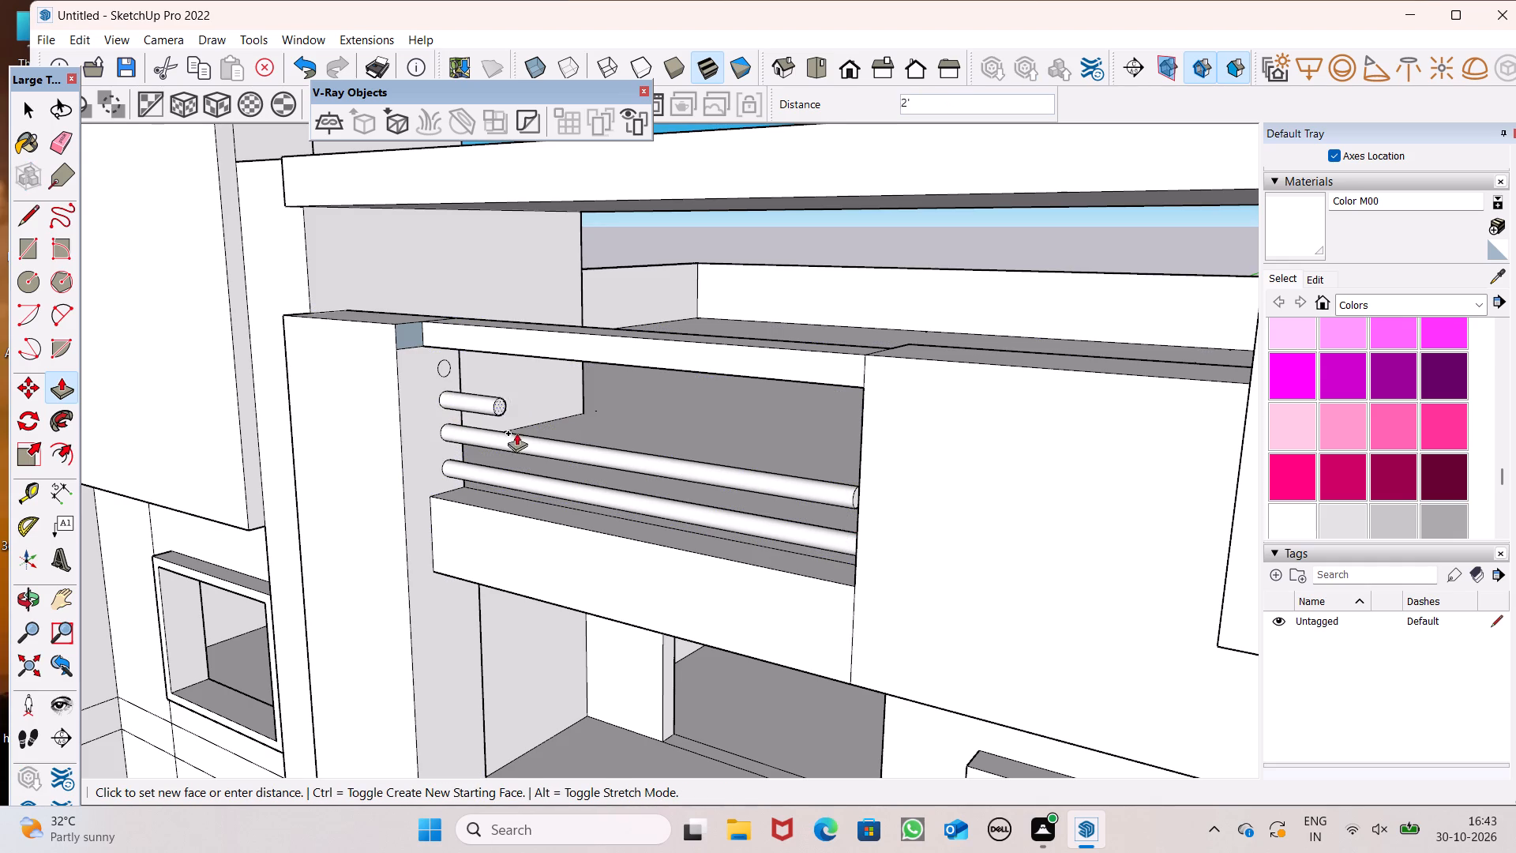
{"action": "left_click_drag", "start_coordinate": [516, 433], "coordinate": [858, 479]}
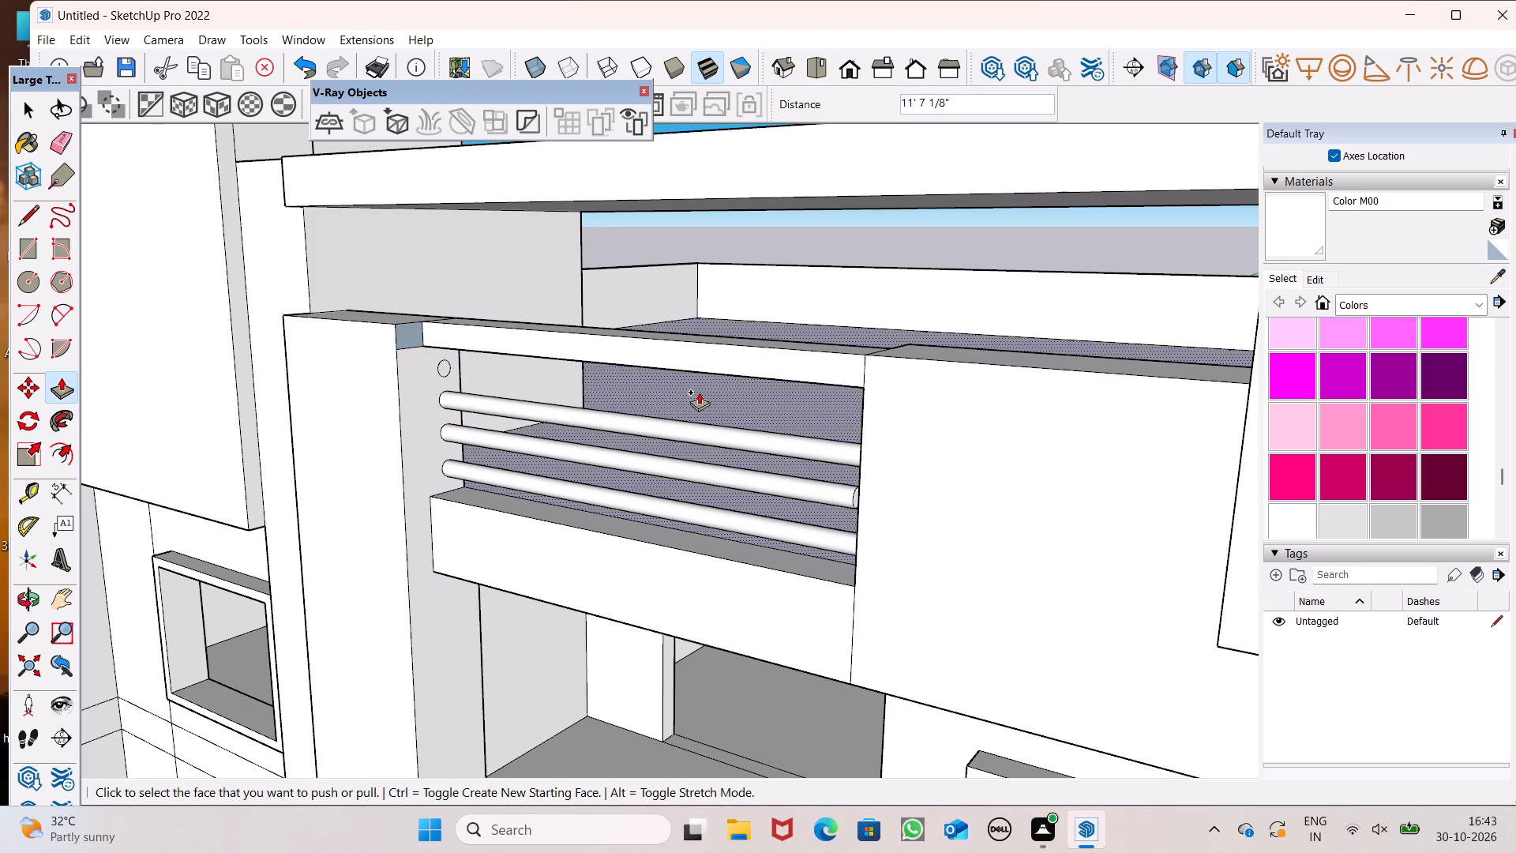
{"action": "left_click_drag", "start_coordinate": [447, 368], "coordinate": [823, 472]}
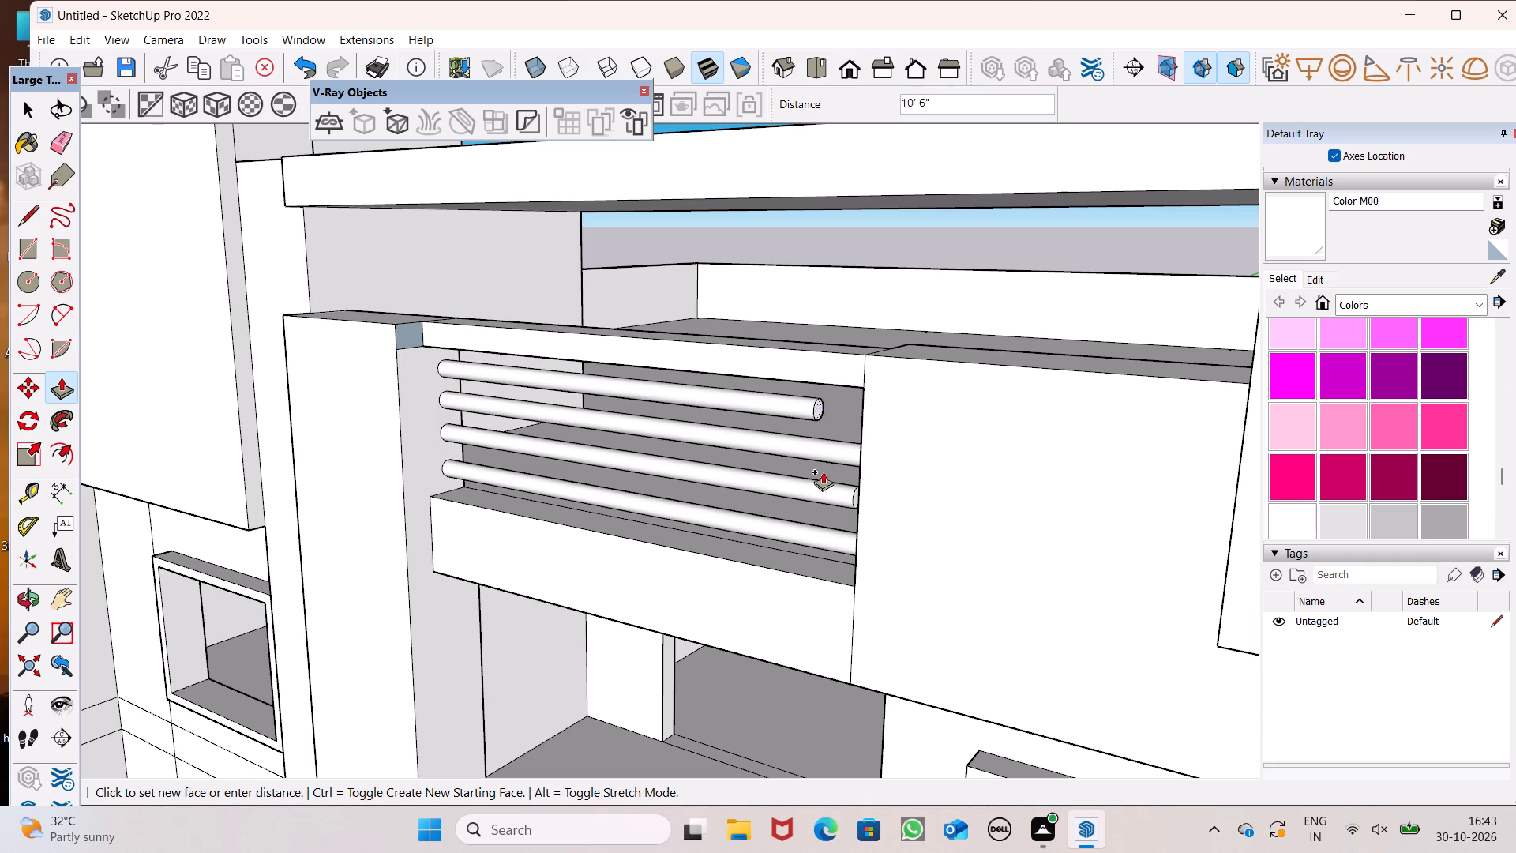
{"action": "left_click_drag", "start_coordinate": [823, 472], "coordinate": [861, 427]}
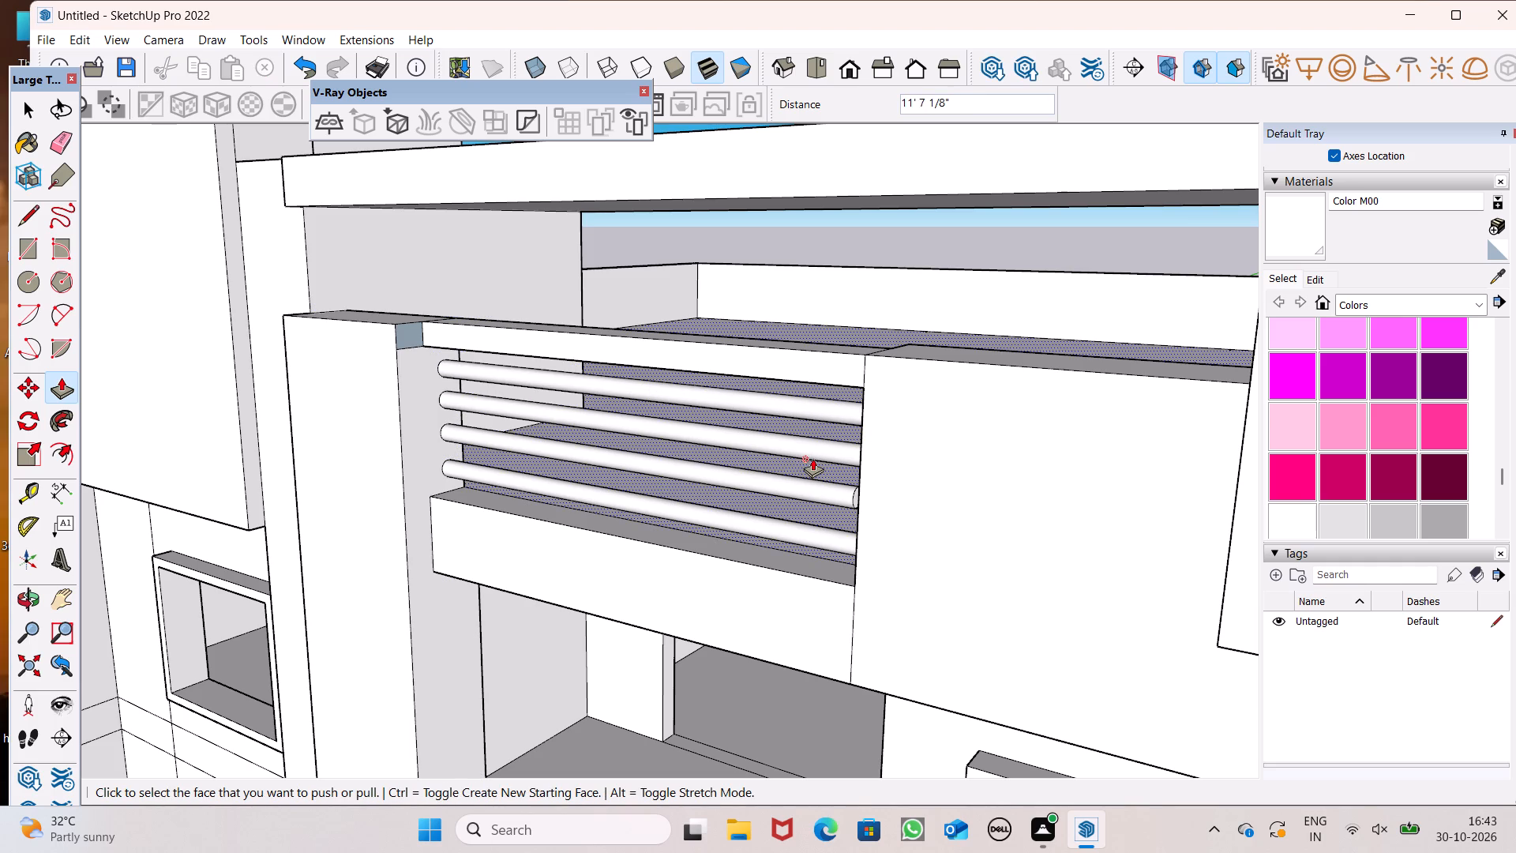
Extend the free end of the second-lowest round bar by about 3 9/16" to meet the parapet block.
{"action": "scroll", "coordinate": [805, 454], "scroll_direction": "down", "scroll_amount": 1}
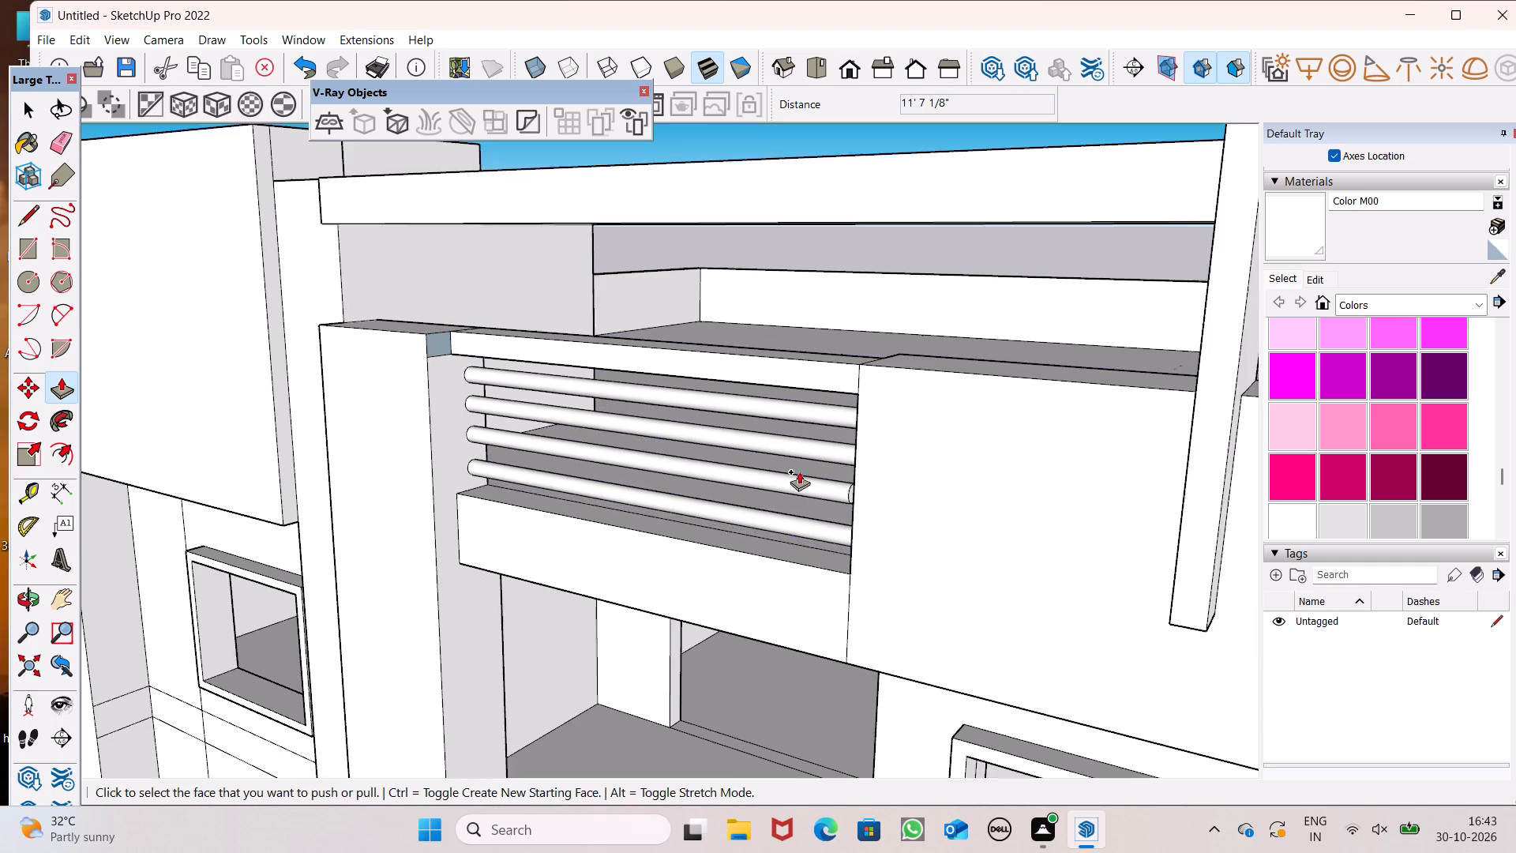
{"action": "middle_click_drag", "start_coordinate": [817, 481], "coordinate": [1029, 491]}
{"action": "scroll", "coordinate": [960, 449], "scroll_direction": "up", "scroll_amount": 1}
{"action": "middle_click_drag", "start_coordinate": [958, 472], "coordinate": [959, 472]}
{"action": "scroll", "coordinate": [958, 472], "scroll_direction": "up", "scroll_amount": 1}
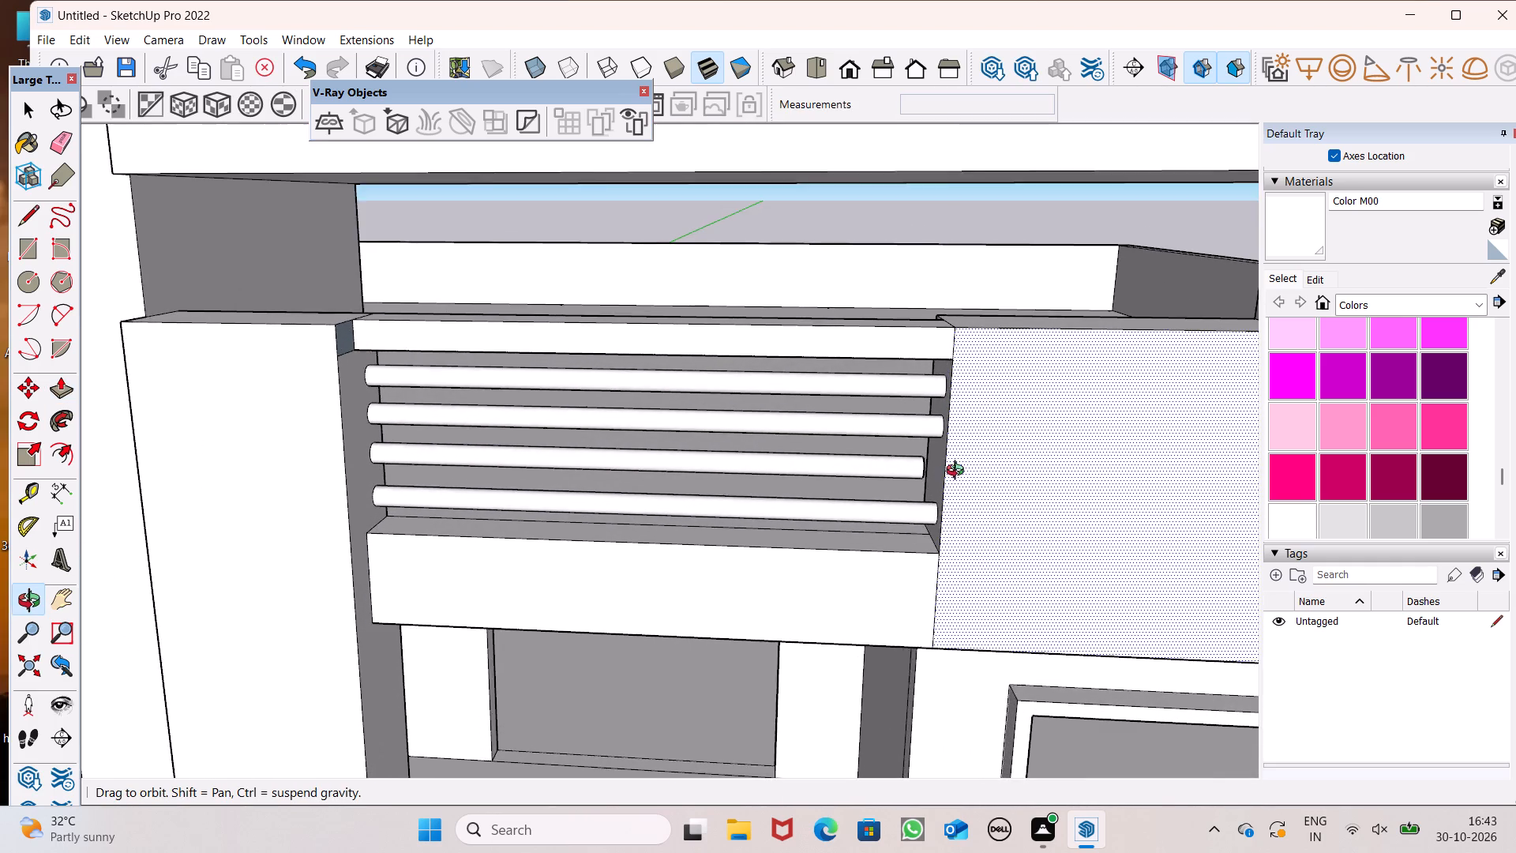
{"action": "middle_click_drag", "start_coordinate": [959, 472], "coordinate": [883, 426]}
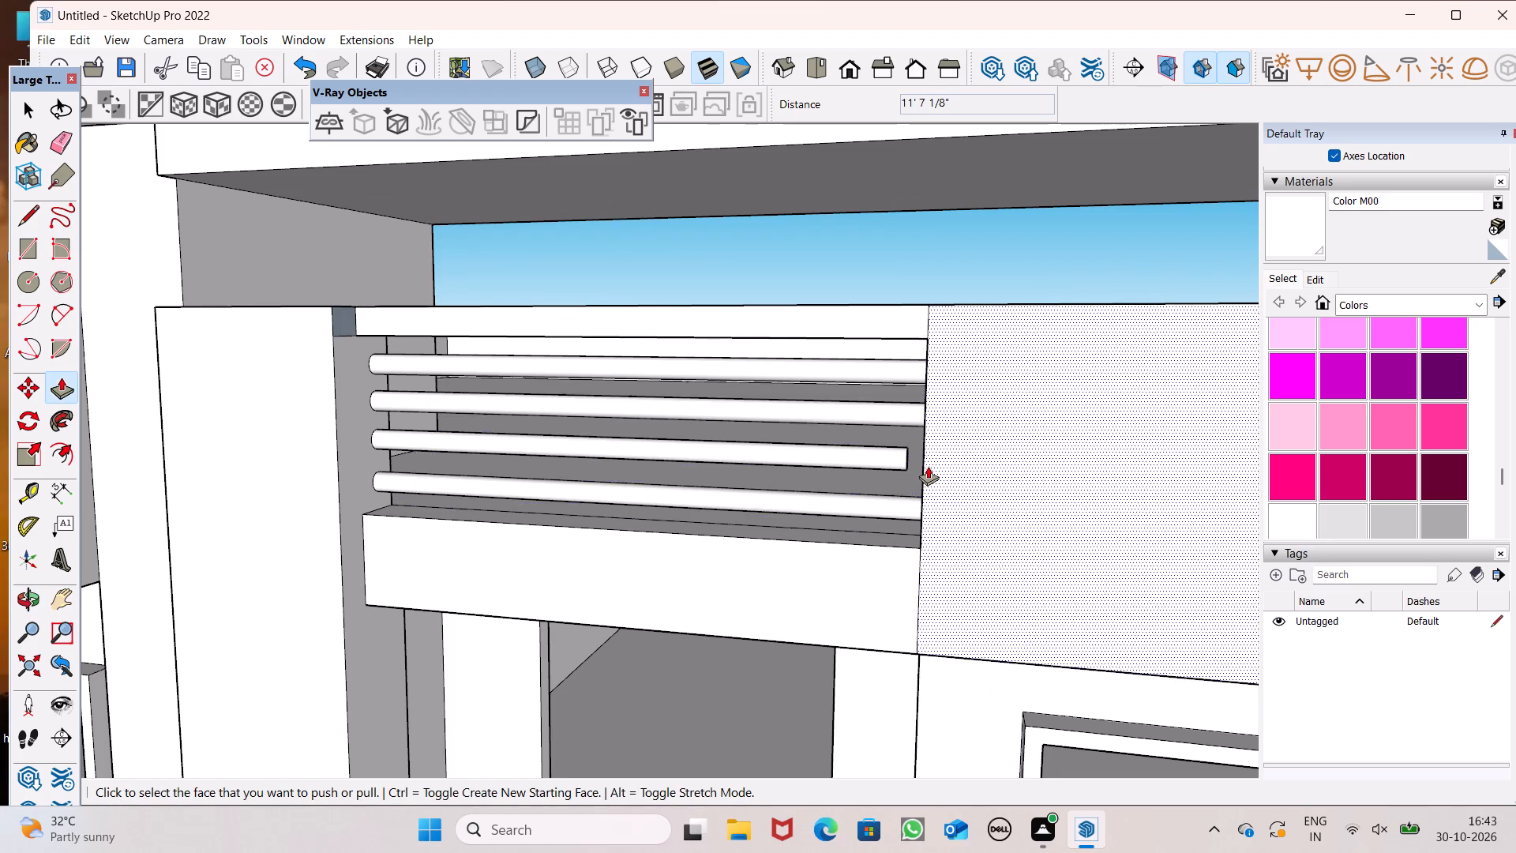
{"action": "scroll", "coordinate": [928, 466], "scroll_direction": "up", "scroll_amount": 4}
{"action": "scroll", "coordinate": [929, 466], "scroll_direction": "down", "scroll_amount": 1}
{"action": "scroll", "coordinate": [929, 466], "scroll_direction": "up", "scroll_amount": 1}
{"action": "scroll", "coordinate": [929, 466], "scroll_direction": "down", "scroll_amount": 1}
{"action": "scroll", "coordinate": [929, 477], "scroll_direction": "up", "scroll_amount": 8}
{"action": "middle_click_drag", "start_coordinate": [905, 465], "coordinate": [882, 486]}
{"action": "scroll", "coordinate": [871, 466], "scroll_direction": "up", "scroll_amount": 3}
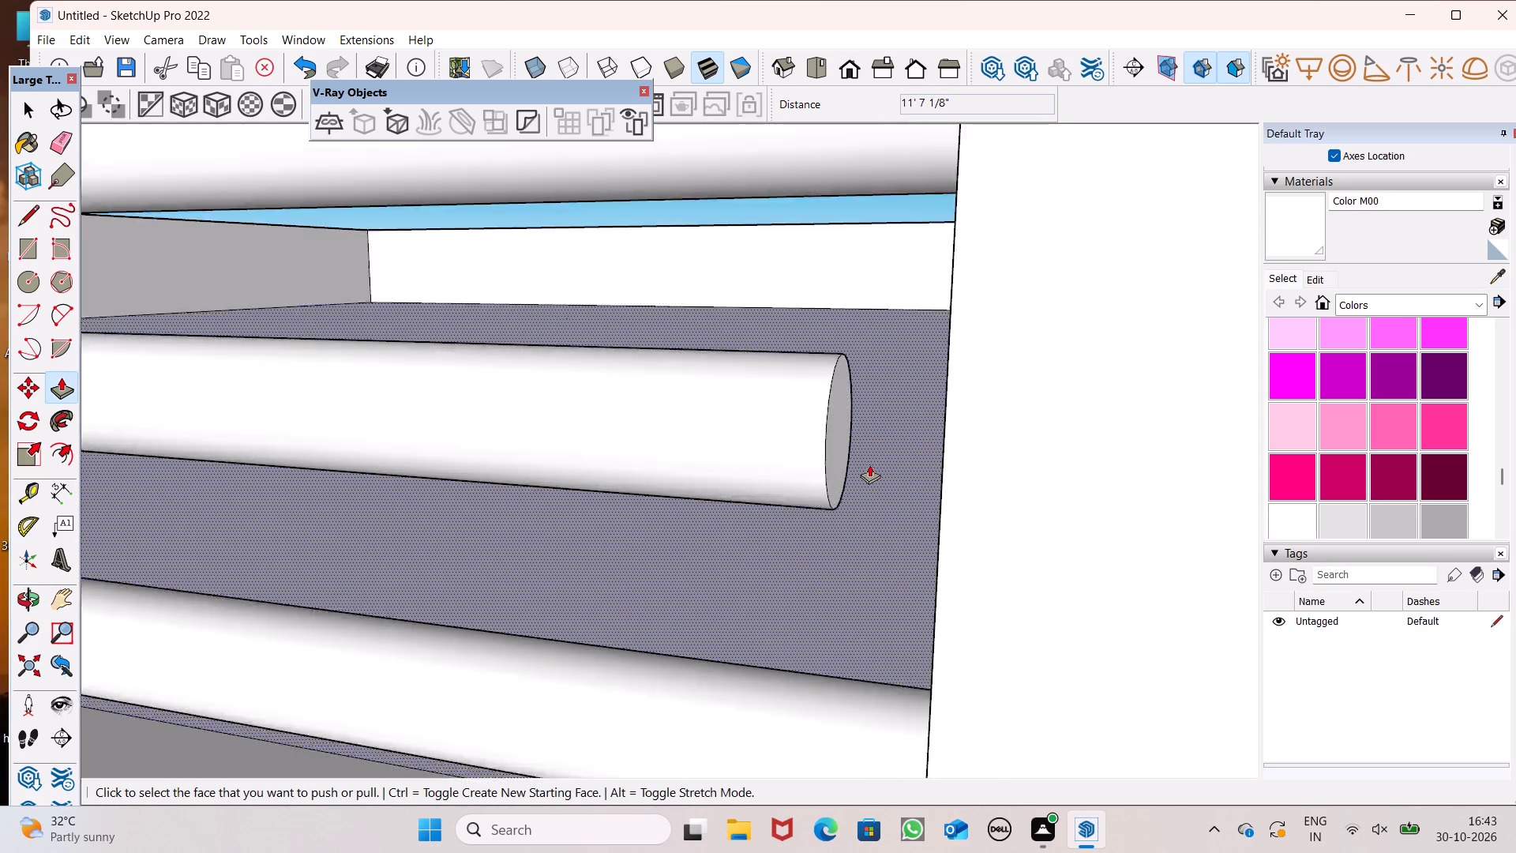
{"action": "scroll", "coordinate": [869, 464], "scroll_direction": "up", "scroll_amount": 2}
{"action": "scroll", "coordinate": [867, 476], "scroll_direction": "down", "scroll_amount": 3}
{"action": "left_click_drag", "start_coordinate": [841, 464], "coordinate": [929, 500]}
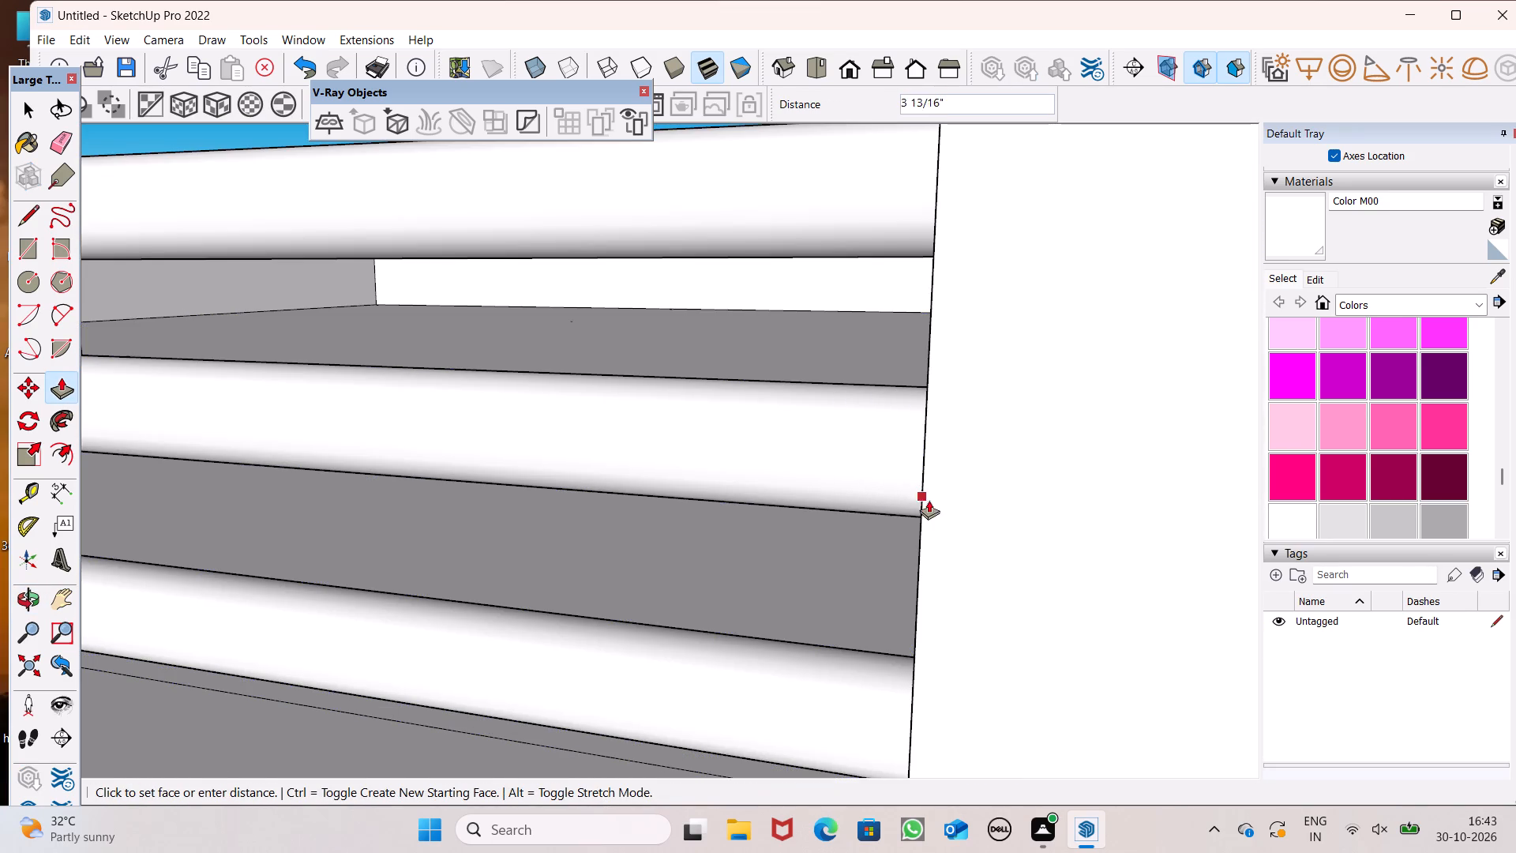
{"action": "left_click_drag", "start_coordinate": [929, 500], "coordinate": [930, 502]}
Examine the four round bars and the top beam between the pier and the parapet block from the front.
{"action": "scroll", "coordinate": [887, 450], "scroll_direction": "down", "scroll_amount": 7}
{"action": "middle_click_drag", "start_coordinate": [895, 468], "coordinate": [1063, 481]}
{"action": "scroll", "coordinate": [896, 412], "scroll_direction": "down", "scroll_amount": 6}
{"action": "middle_click_drag", "start_coordinate": [919, 419], "coordinate": [919, 419]}
{"action": "scroll", "coordinate": [921, 419], "scroll_direction": "up", "scroll_amount": 1}
{"action": "middle_click_drag", "start_coordinate": [919, 419], "coordinate": [854, 433]}
{"action": "scroll", "coordinate": [850, 408], "scroll_direction": "down", "scroll_amount": 9}
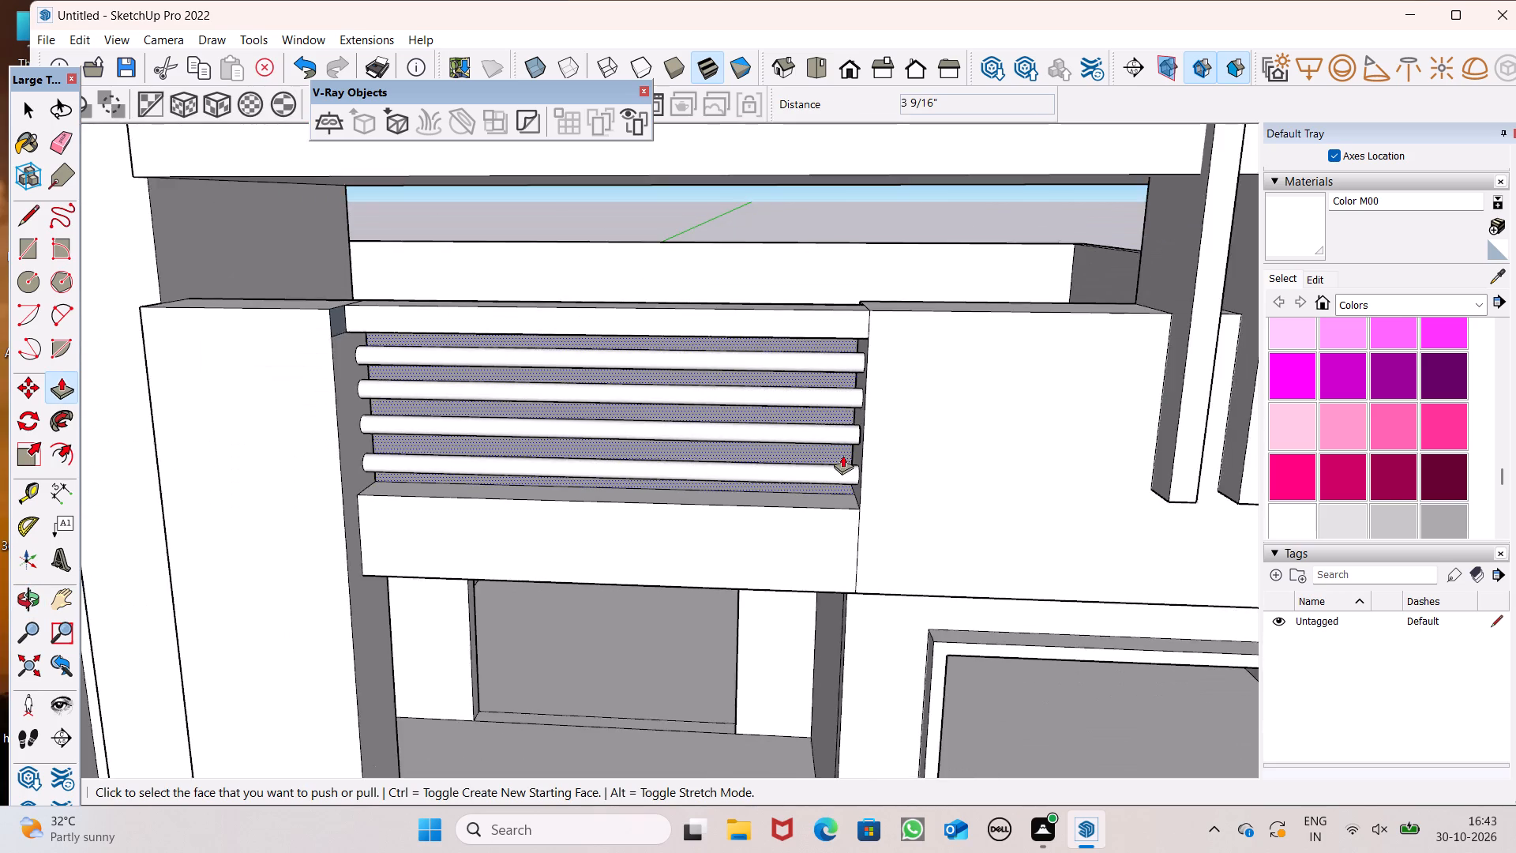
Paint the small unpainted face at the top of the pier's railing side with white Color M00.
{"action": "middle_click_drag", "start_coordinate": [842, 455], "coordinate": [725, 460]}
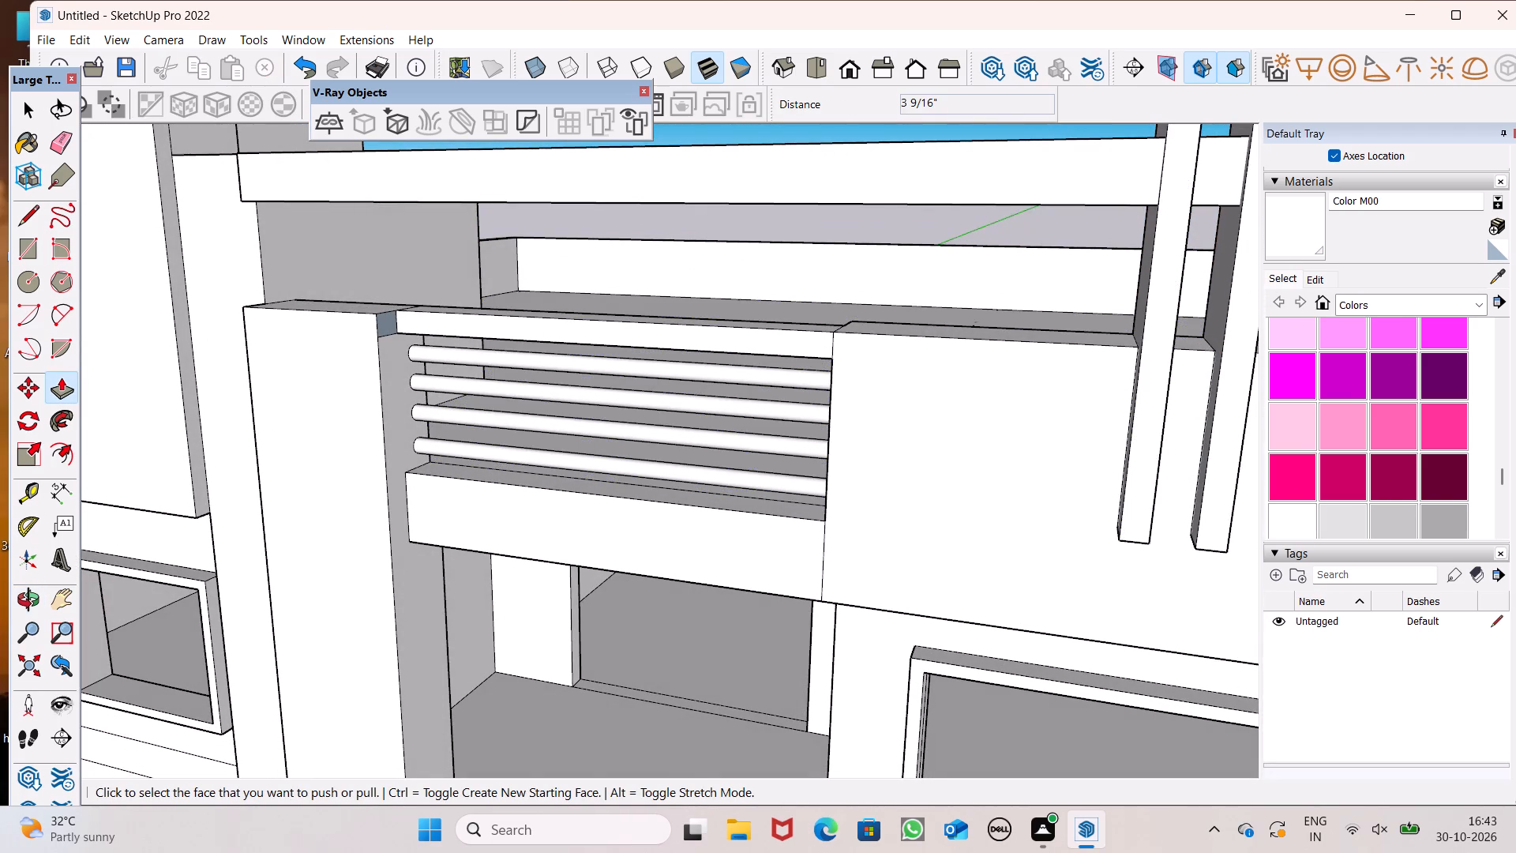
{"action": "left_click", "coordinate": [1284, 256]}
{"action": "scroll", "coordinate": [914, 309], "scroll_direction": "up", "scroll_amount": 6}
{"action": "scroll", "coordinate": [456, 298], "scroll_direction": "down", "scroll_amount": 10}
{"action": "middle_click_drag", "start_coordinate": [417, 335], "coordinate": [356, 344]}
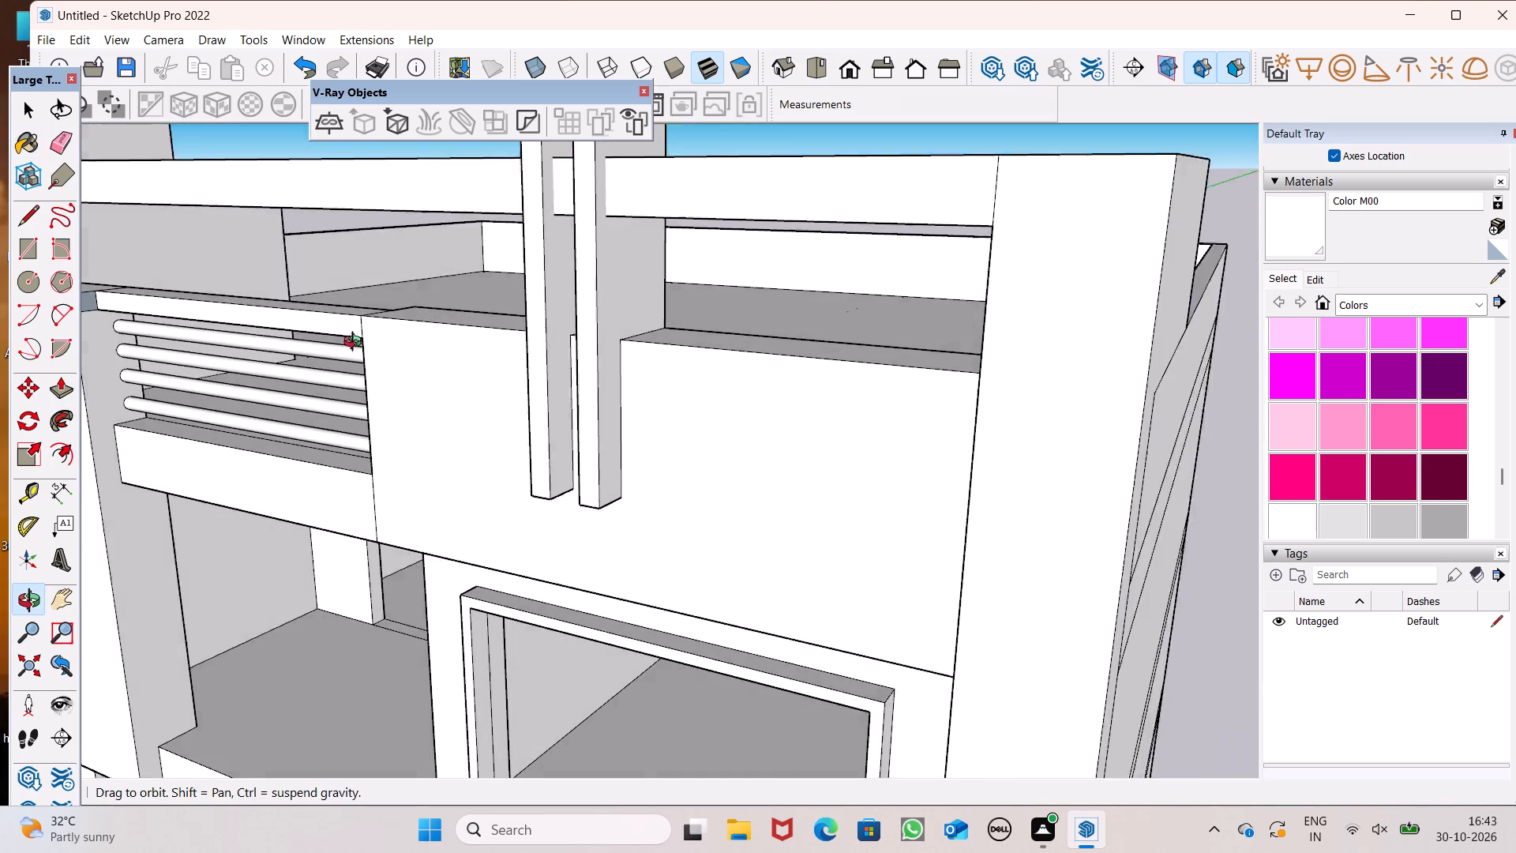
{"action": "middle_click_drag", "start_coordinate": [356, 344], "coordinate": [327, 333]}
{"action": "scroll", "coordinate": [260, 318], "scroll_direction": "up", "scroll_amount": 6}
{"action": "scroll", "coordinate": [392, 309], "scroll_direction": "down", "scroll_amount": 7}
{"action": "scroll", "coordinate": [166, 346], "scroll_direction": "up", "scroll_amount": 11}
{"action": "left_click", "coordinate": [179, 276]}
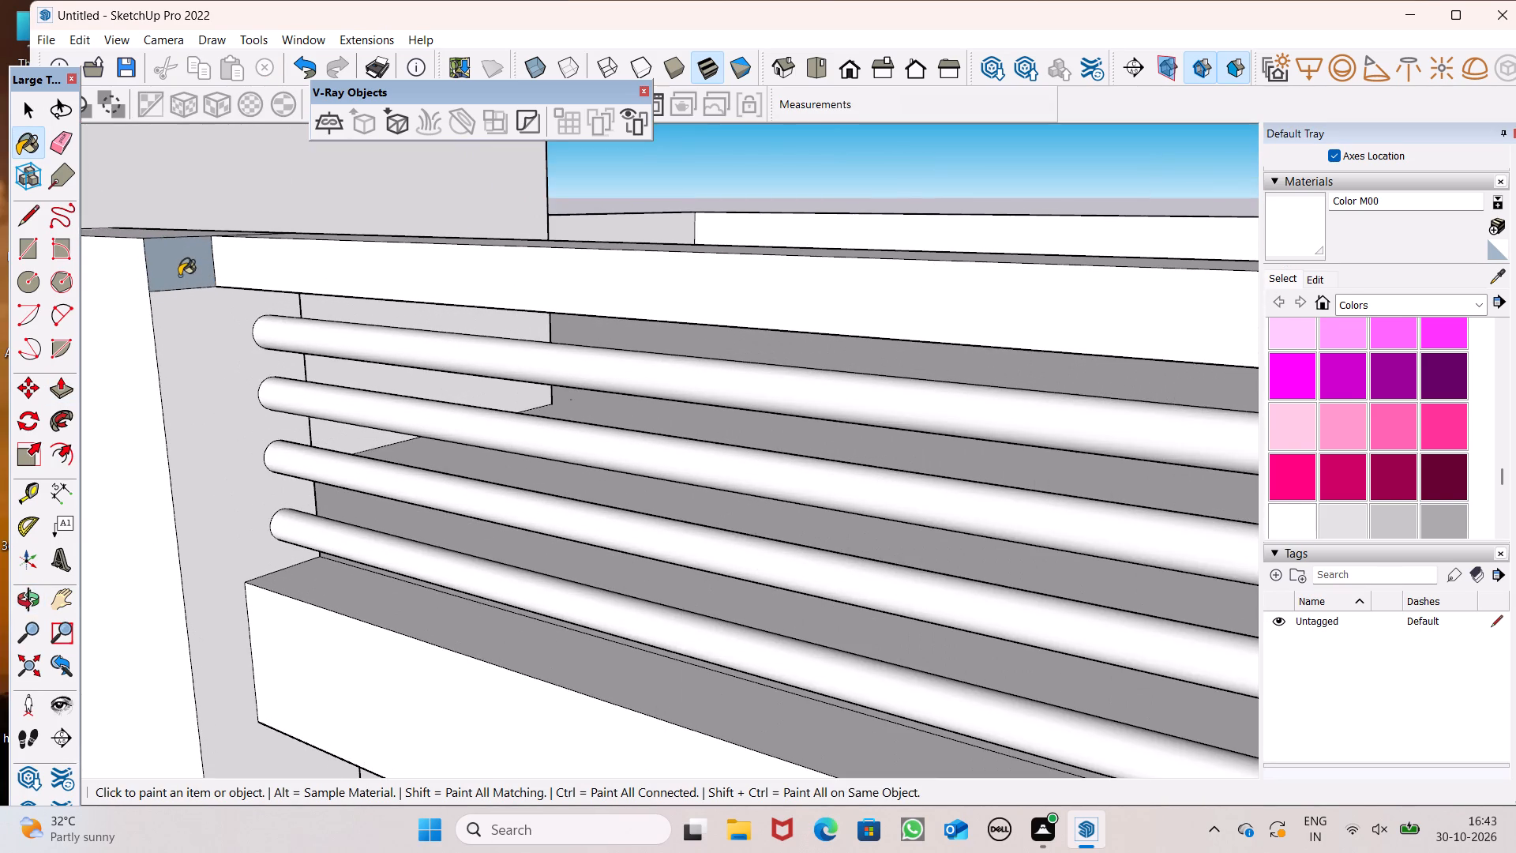
Erase the short edge dividing the small top face from the rest of the pier's railing-side face.
{"action": "scroll", "coordinate": [283, 275], "scroll_direction": "down", "scroll_amount": 6}
{"action": "key", "text": "space"}
{"action": "left_click", "coordinate": [56, 141]}
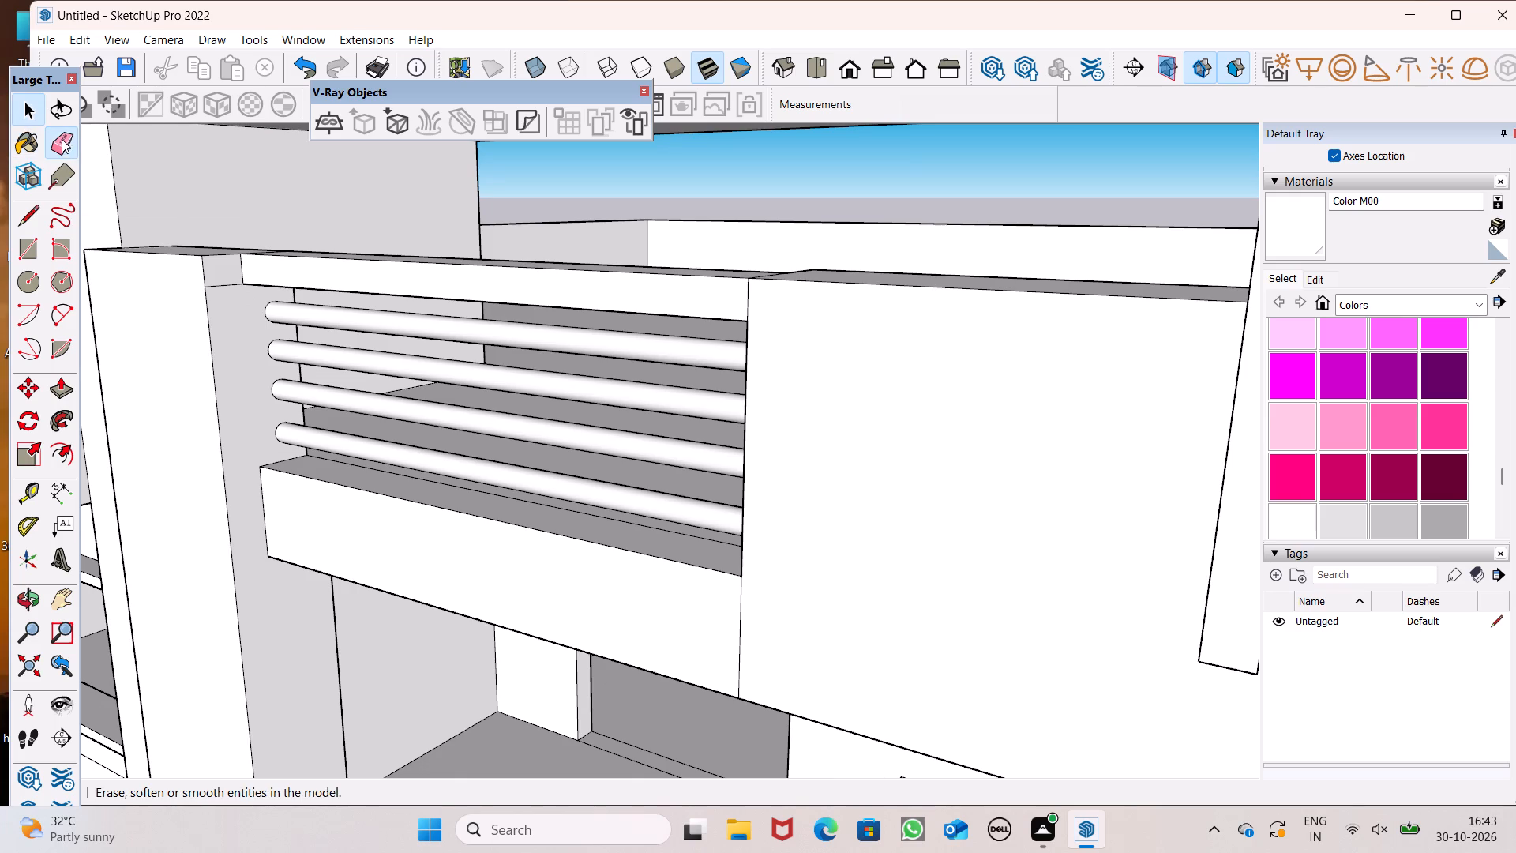
{"action": "left_click_drag", "start_coordinate": [227, 274], "coordinate": [228, 292]}
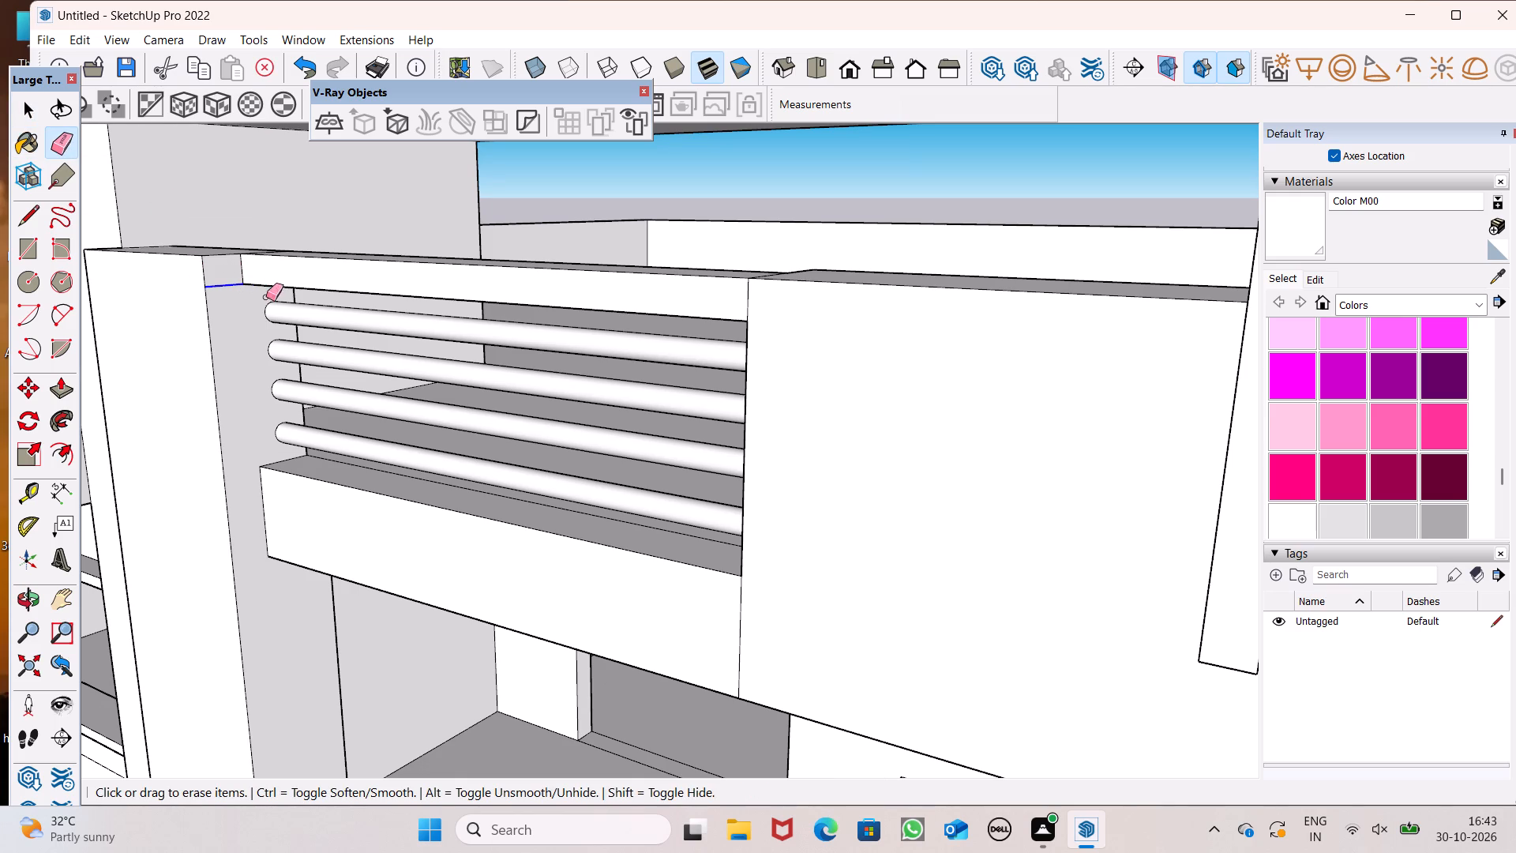
Paint the pier's merged railing-side face with white Color M00.
{"action": "left_click", "coordinate": [1278, 239]}
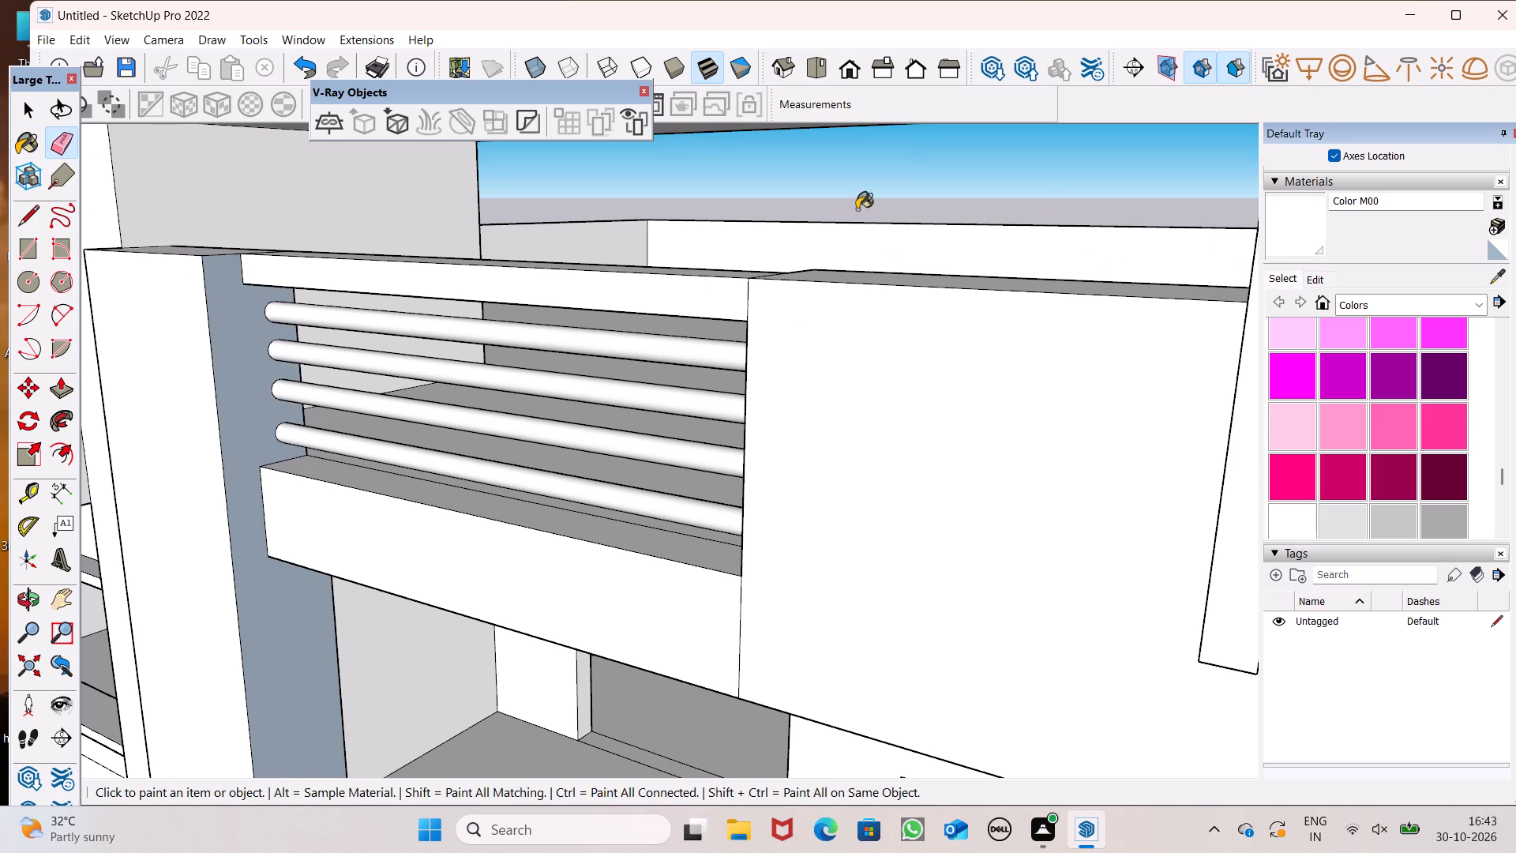
{"action": "left_click", "coordinate": [242, 330]}
Examine the railing, pier, rooftop beam and facade from the front, the side and above.
{"action": "scroll", "coordinate": [313, 258], "scroll_direction": "down", "scroll_amount": 5}
{"action": "middle_click_drag", "start_coordinate": [316, 341], "coordinate": [414, 302]}
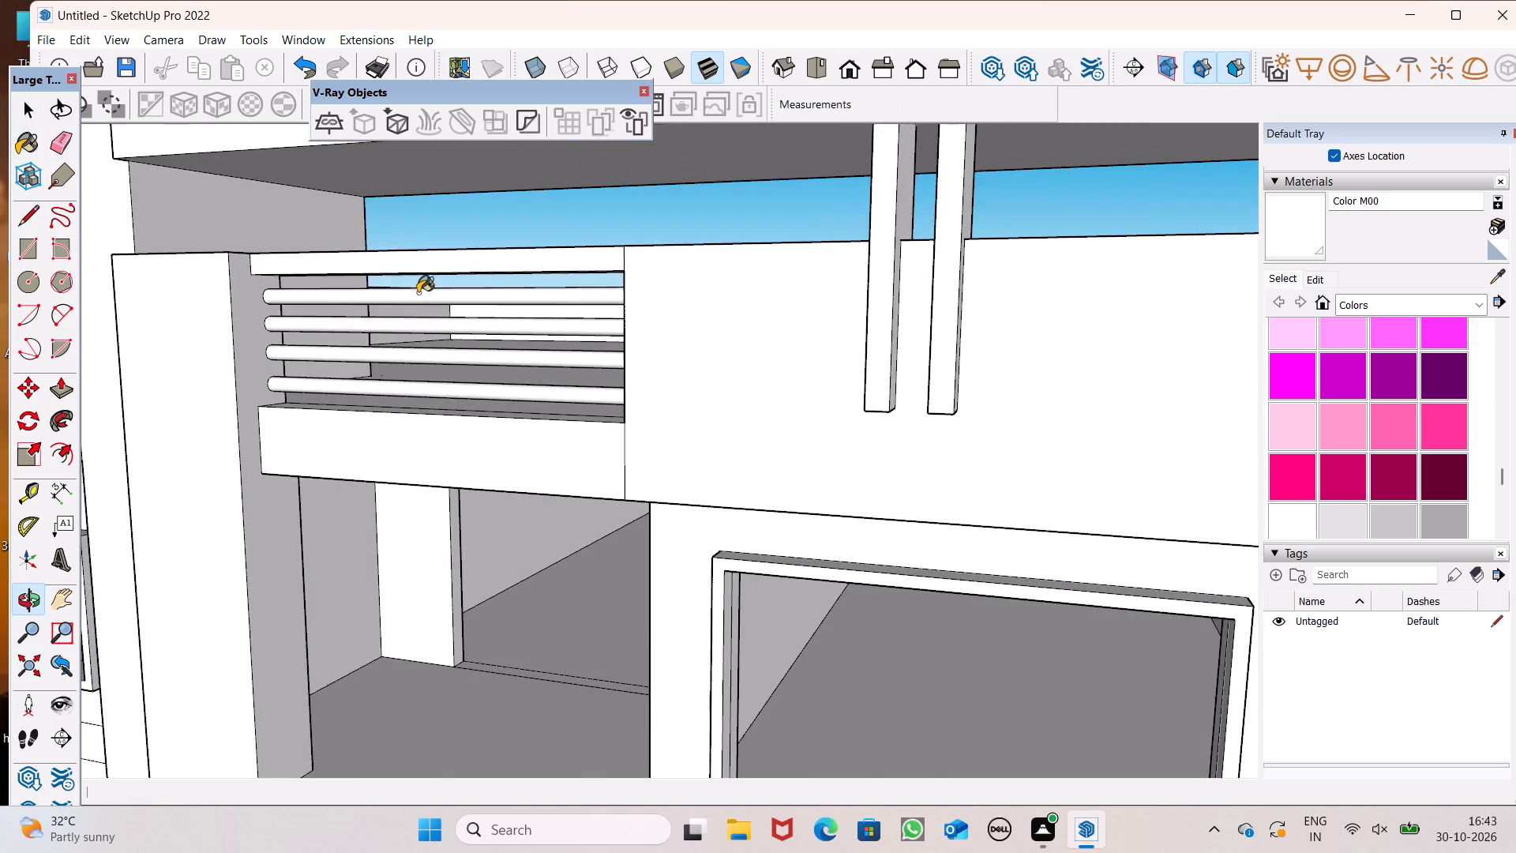
{"action": "scroll", "coordinate": [418, 293], "scroll_direction": "down", "scroll_amount": 8}
{"action": "middle_click_drag", "start_coordinate": [429, 359], "coordinate": [925, 381]}
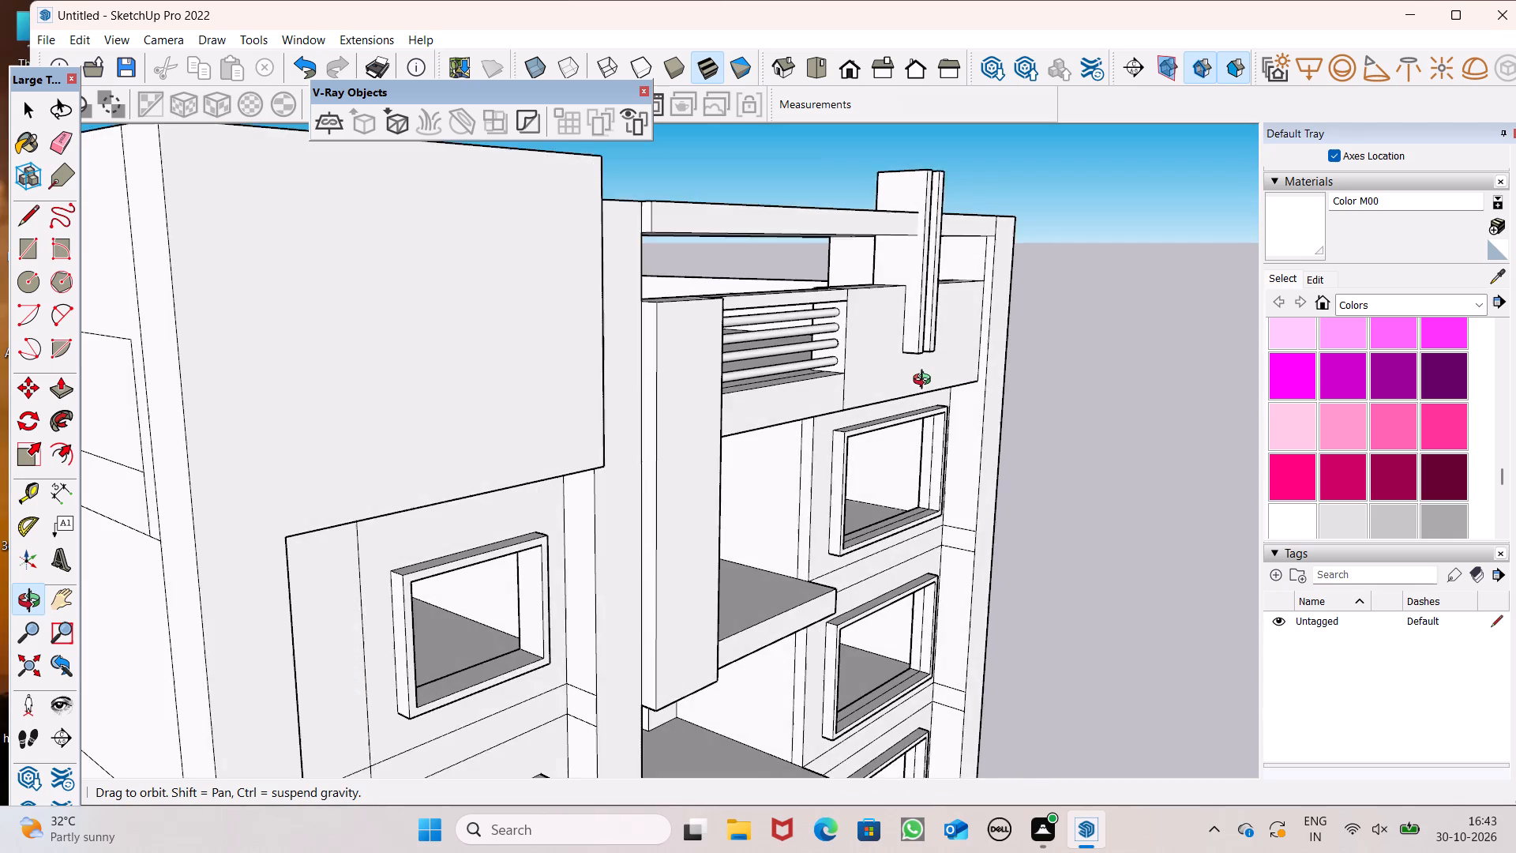
{"action": "middle_click_drag", "start_coordinate": [925, 381], "coordinate": [606, 372]}
{"action": "scroll", "coordinate": [700, 378], "scroll_direction": "down", "scroll_amount": 1}
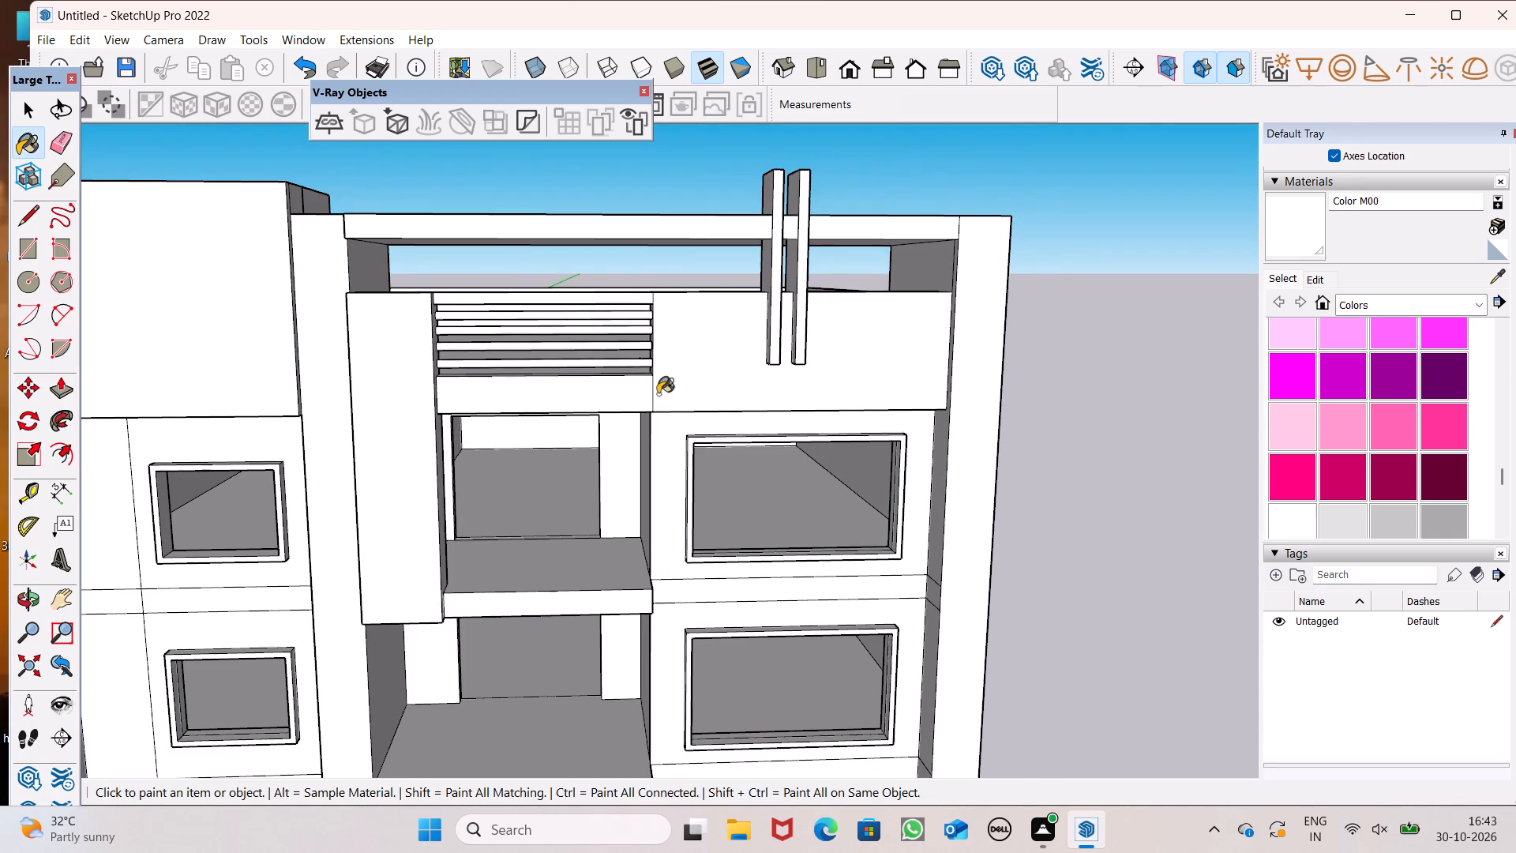
{"action": "scroll", "coordinate": [657, 396], "scroll_direction": "down", "scroll_amount": 5}
{"action": "middle_click_drag", "start_coordinate": [661, 374], "coordinate": [629, 580]}
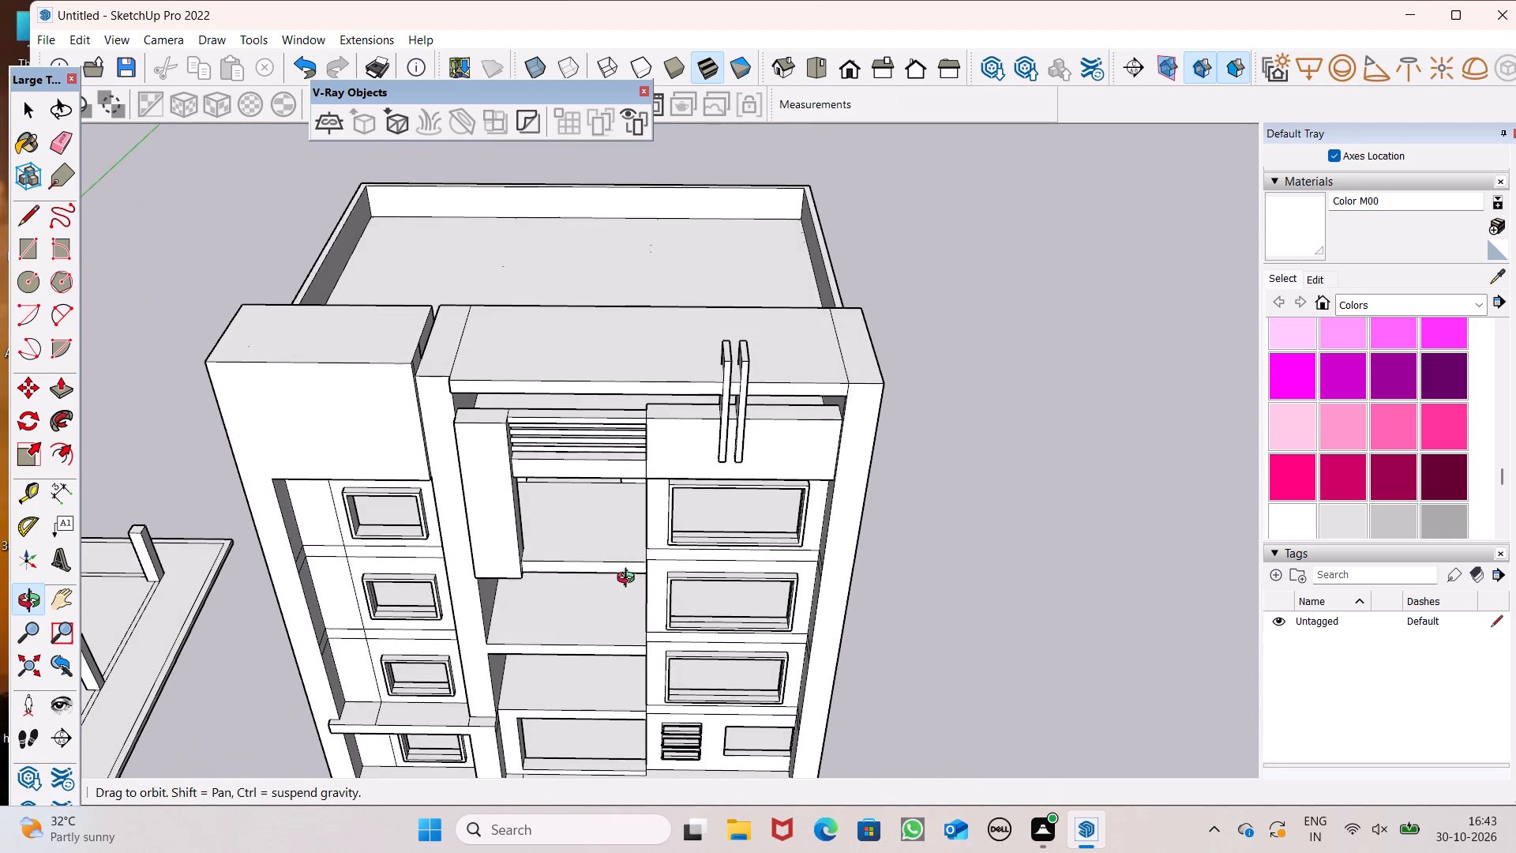
{"action": "middle_click_drag", "start_coordinate": [629, 580], "coordinate": [629, 574]}
{"action": "scroll", "coordinate": [616, 400], "scroll_direction": "up", "scroll_amount": 3}
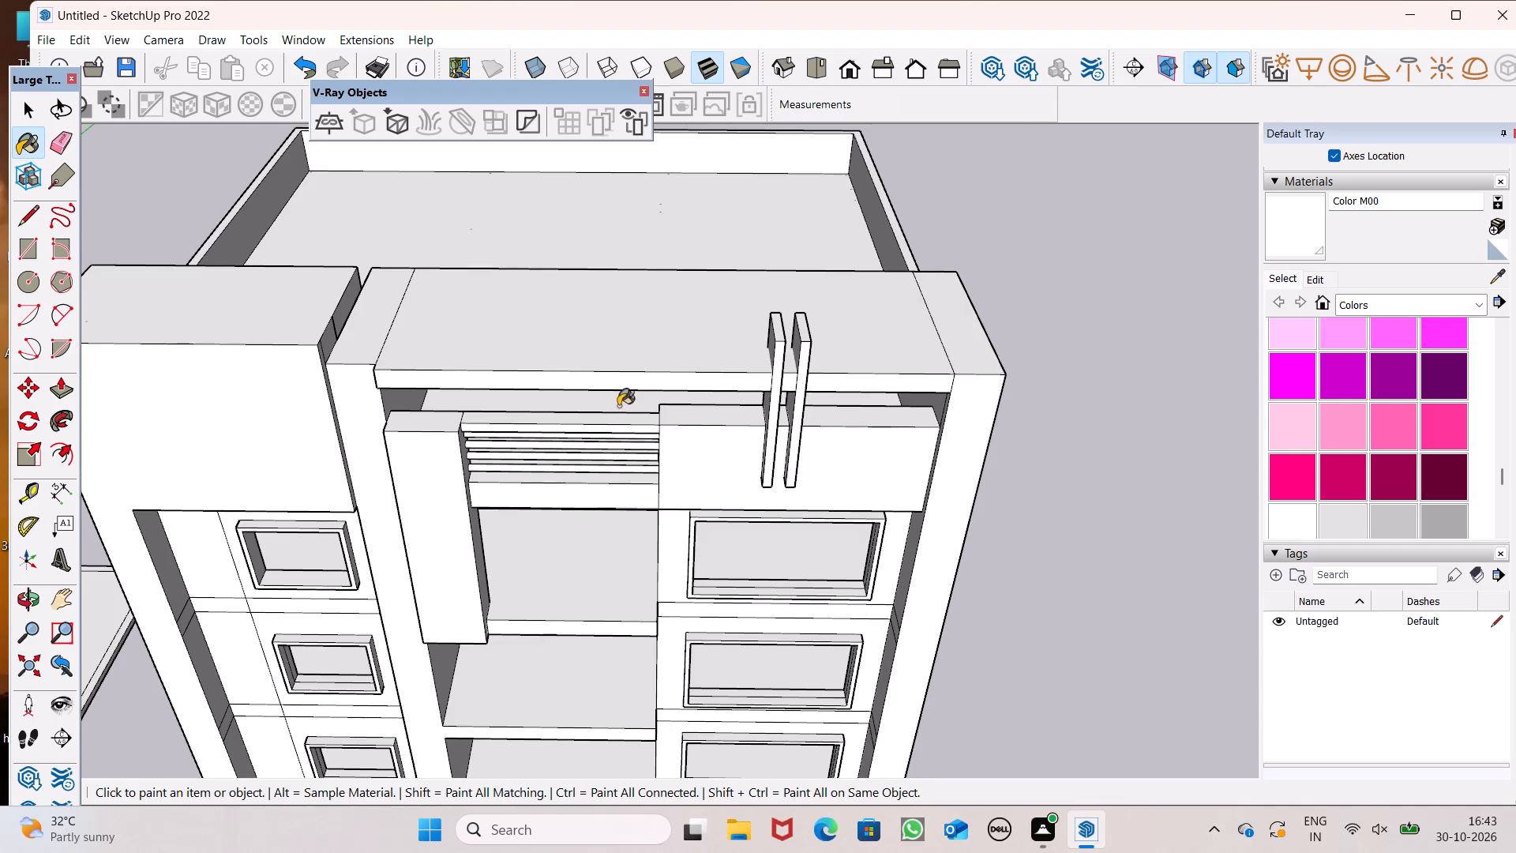
{"action": "middle_click_drag", "start_coordinate": [703, 461], "coordinate": [708, 201]}
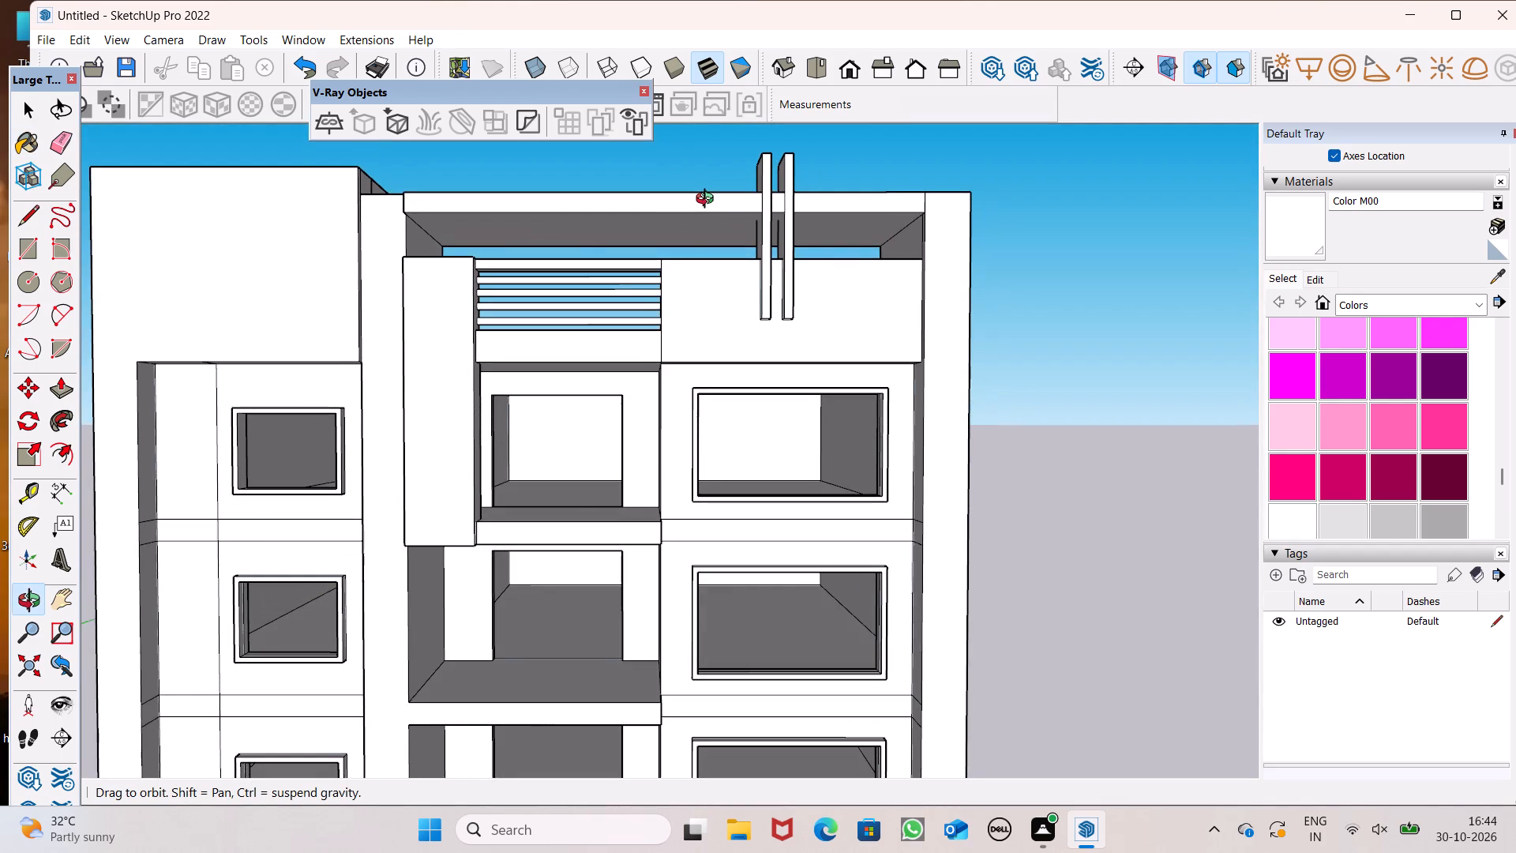
{"action": "middle_click_drag", "start_coordinate": [708, 201], "coordinate": [704, 558]}
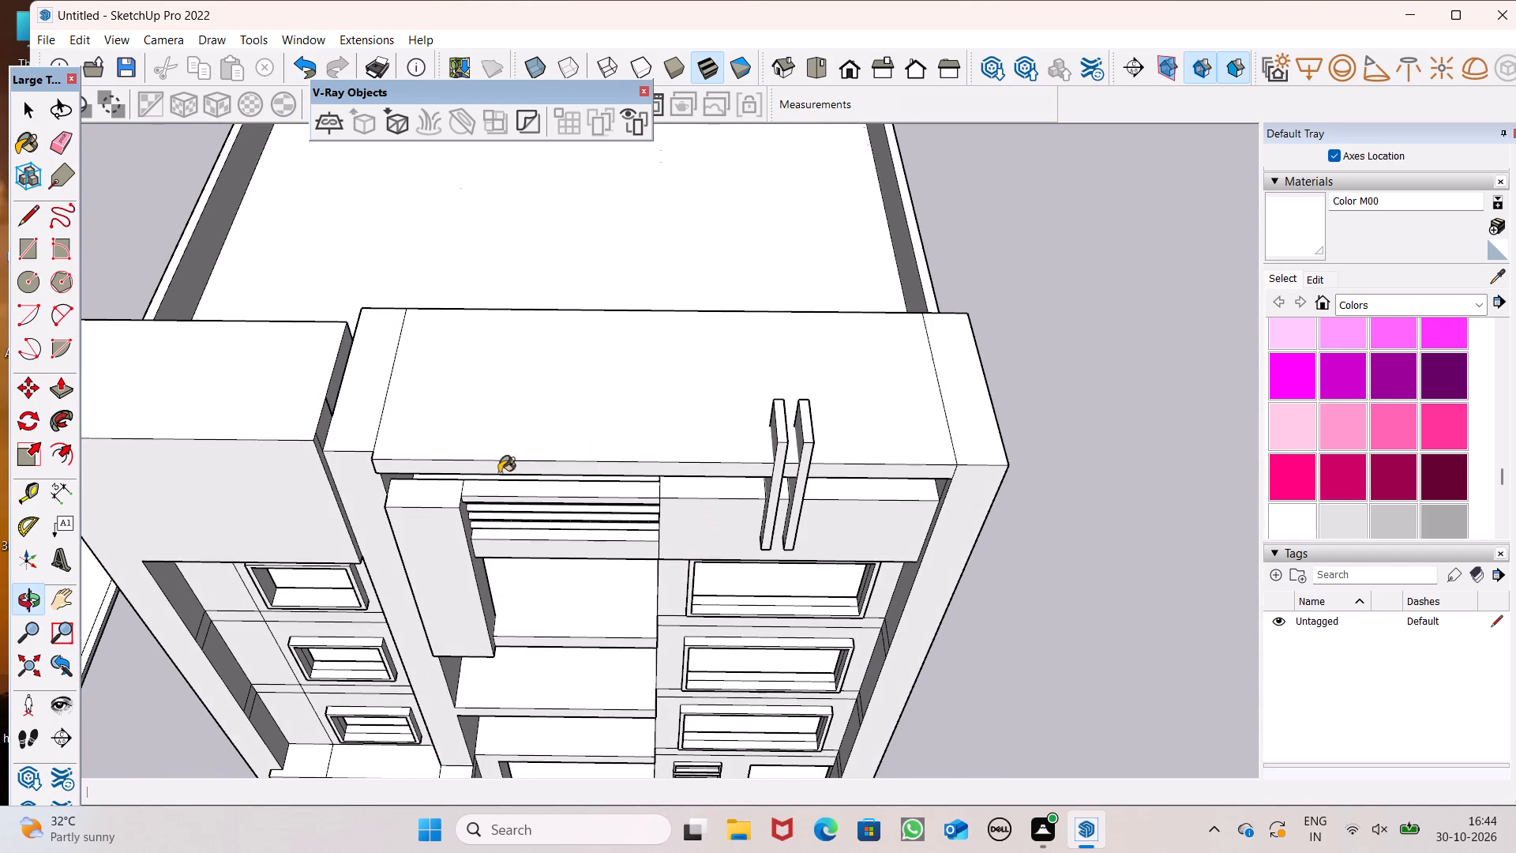
{"action": "middle_click_drag", "start_coordinate": [542, 498], "coordinate": [540, 551]}
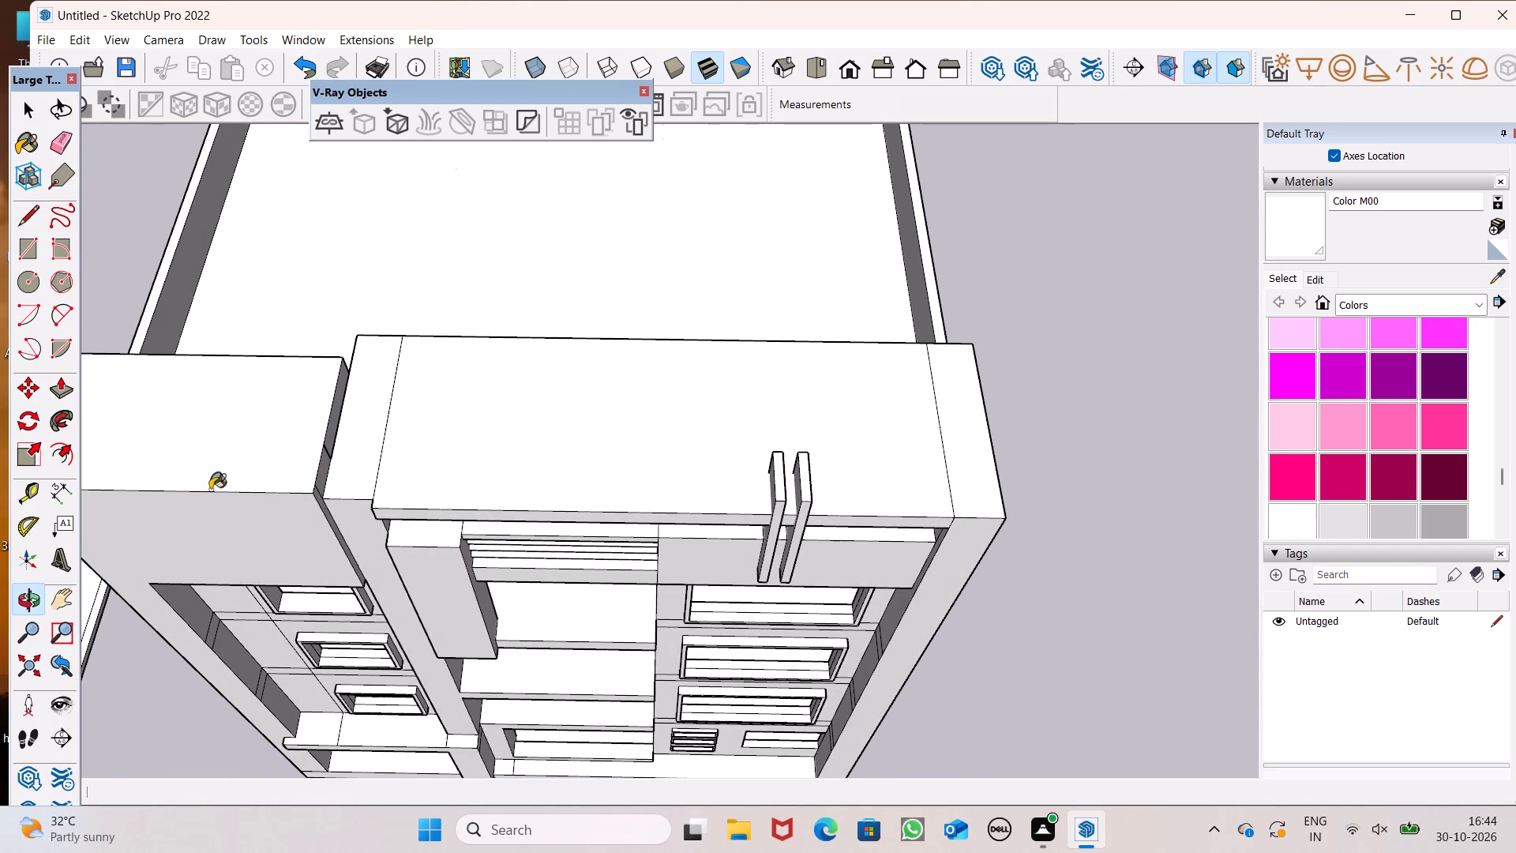
Draw a rectangle about 6' 10" by 1' 10 3/8" across the rooftop beam's top face, near the pier end.
{"action": "left_click", "coordinate": [32, 252]}
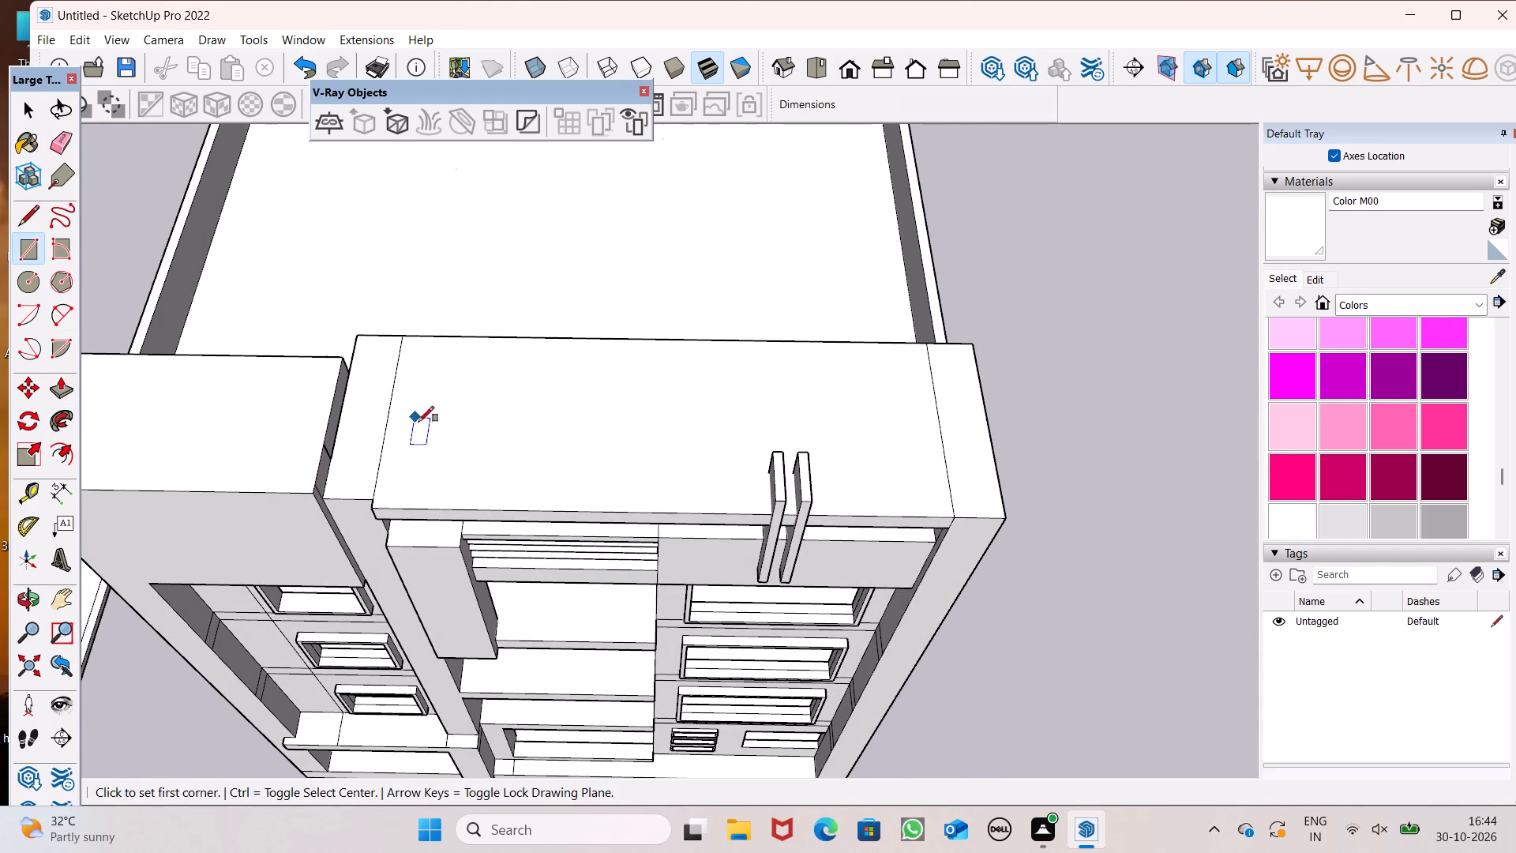
{"action": "scroll", "coordinate": [500, 438], "scroll_direction": "up", "scroll_amount": 5}
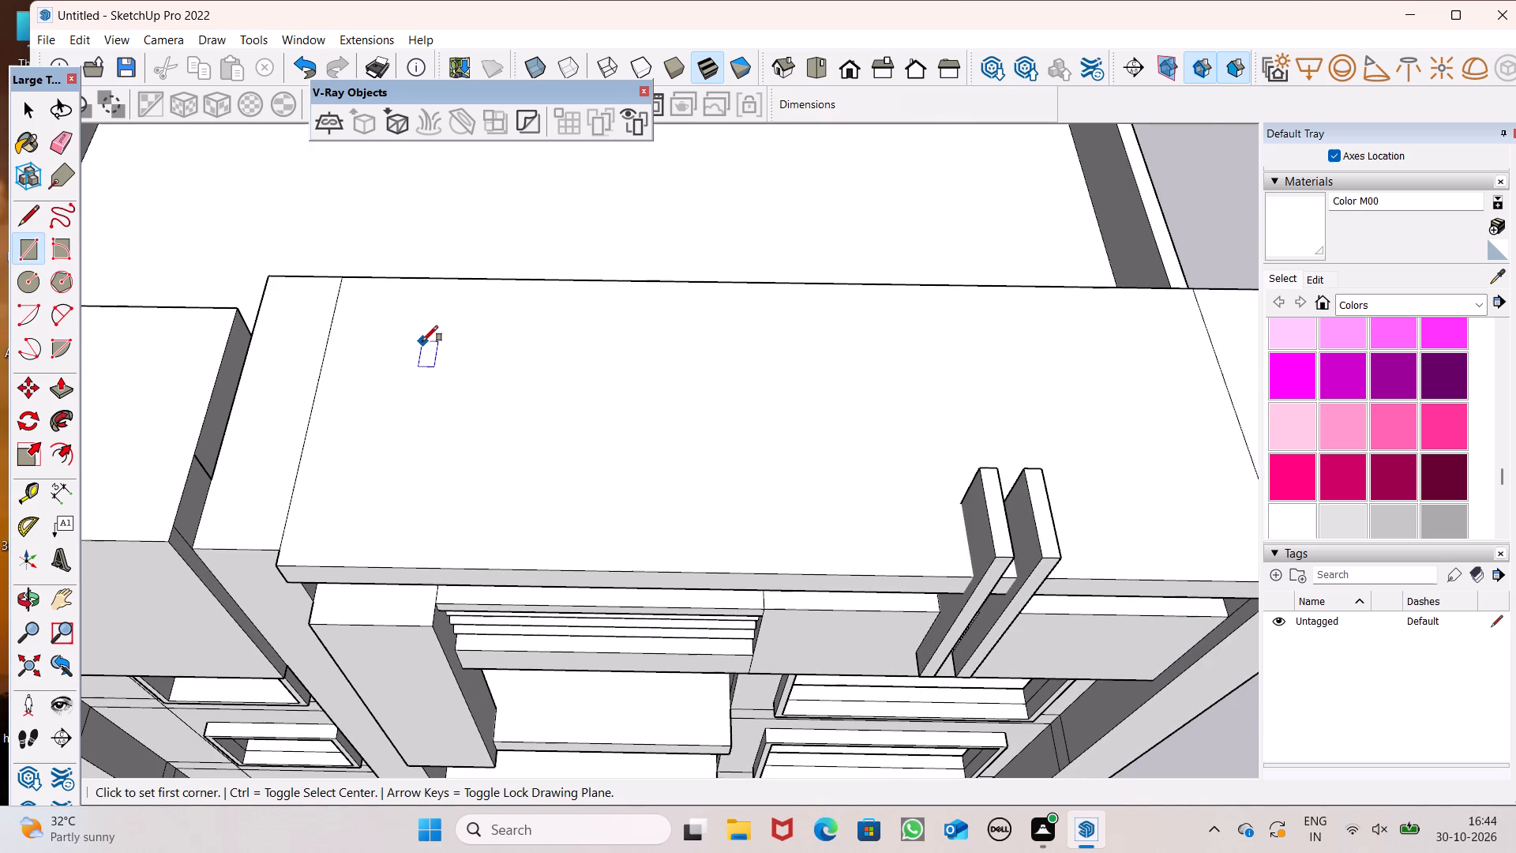
{"action": "left_click", "coordinate": [418, 339]}
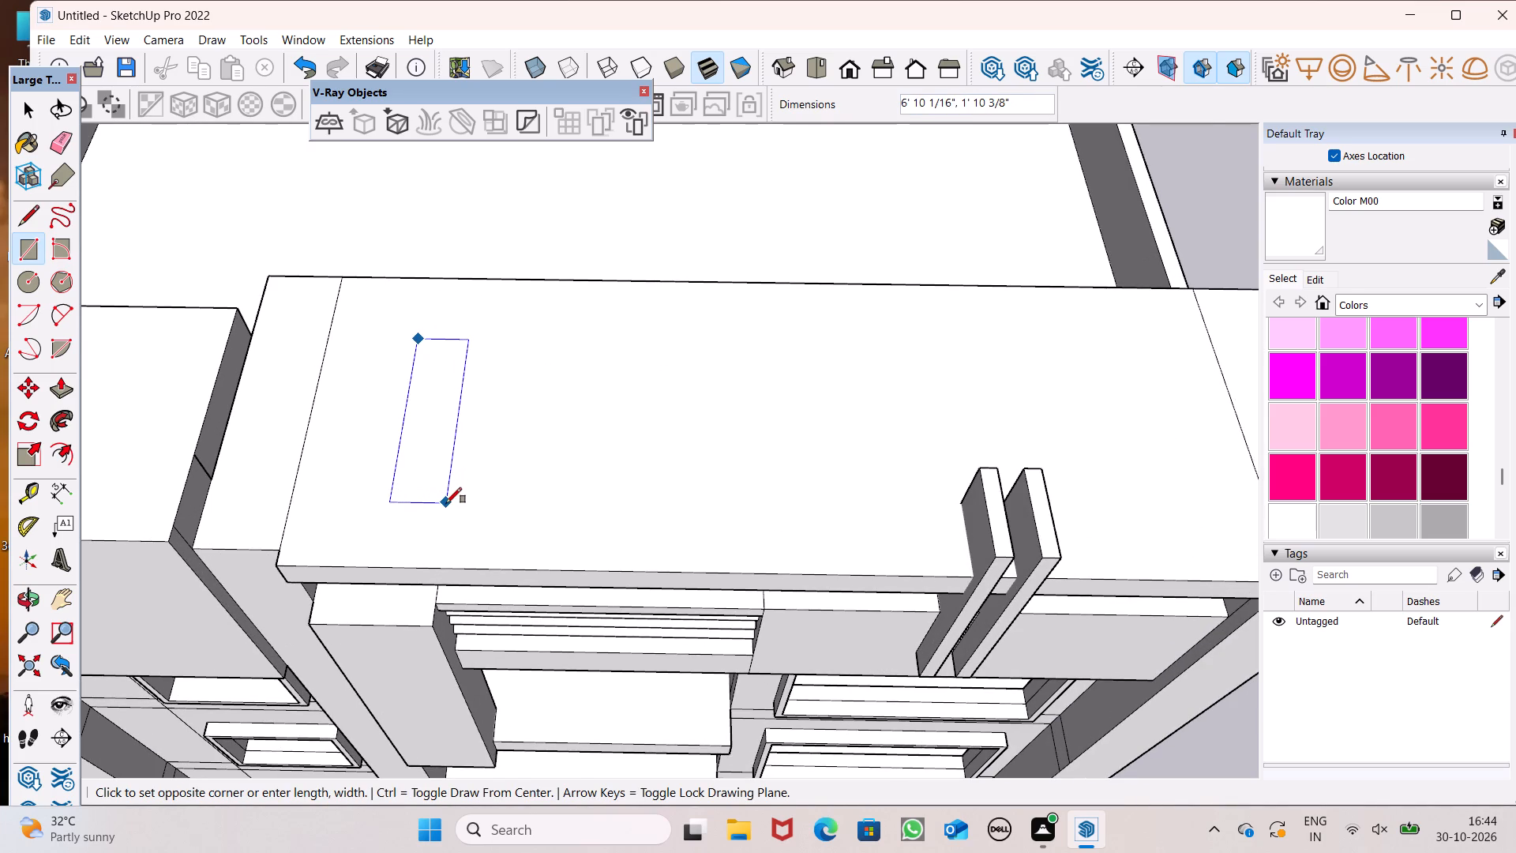
{"action": "left_click", "coordinate": [447, 503]}
Copy the rectangle in a row along the rooftop beam's top face, placing the first copy about 3' 5" from the original.
{"action": "key", "text": "space"}
{"action": "double_click", "coordinate": [433, 471]}
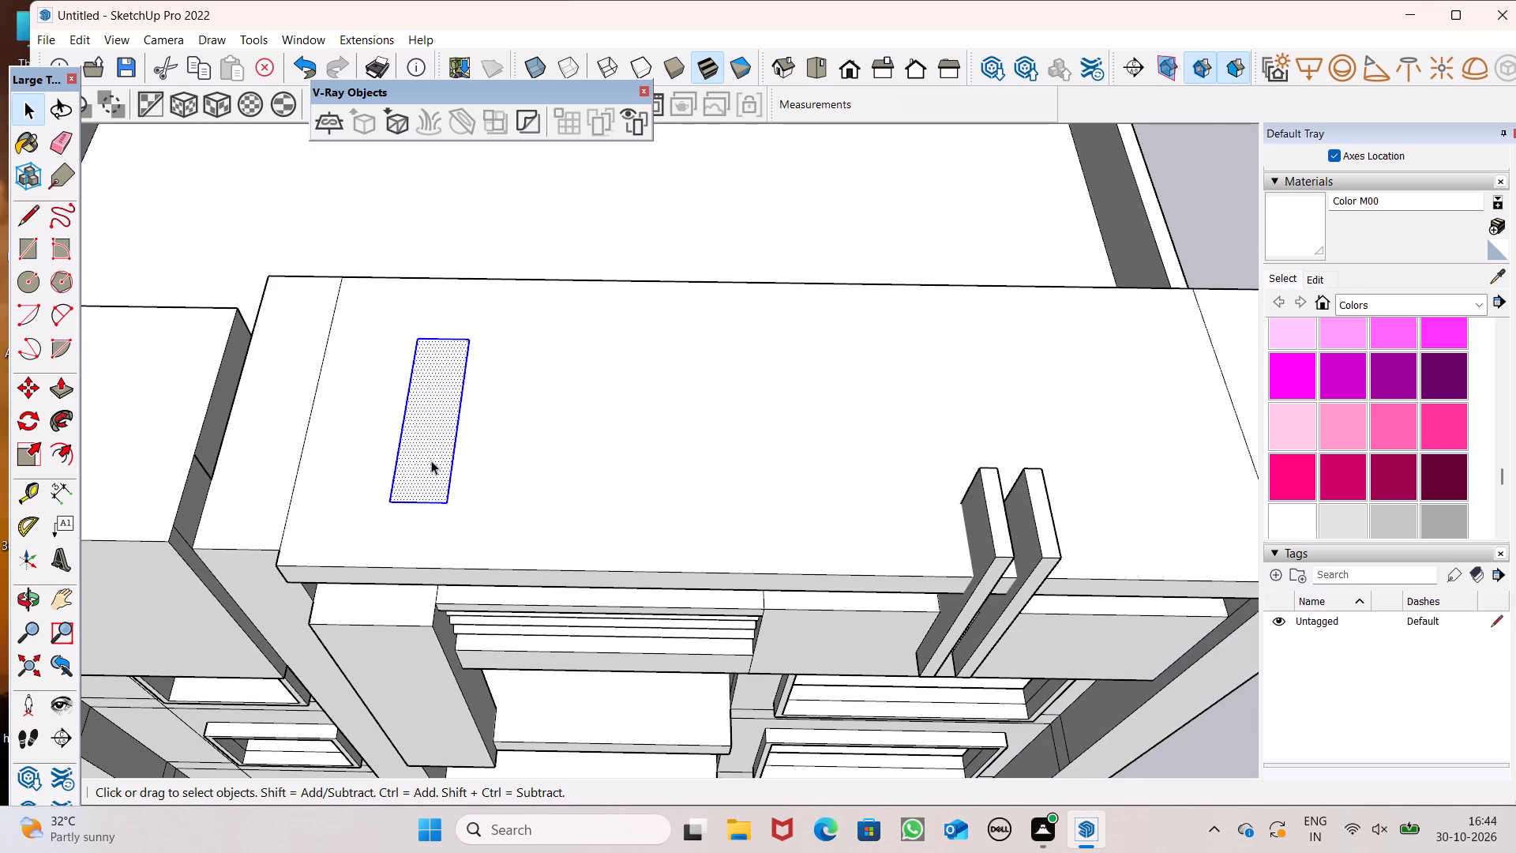
{"action": "key", "text": "m"}
{"action": "key", "text": "Return"}
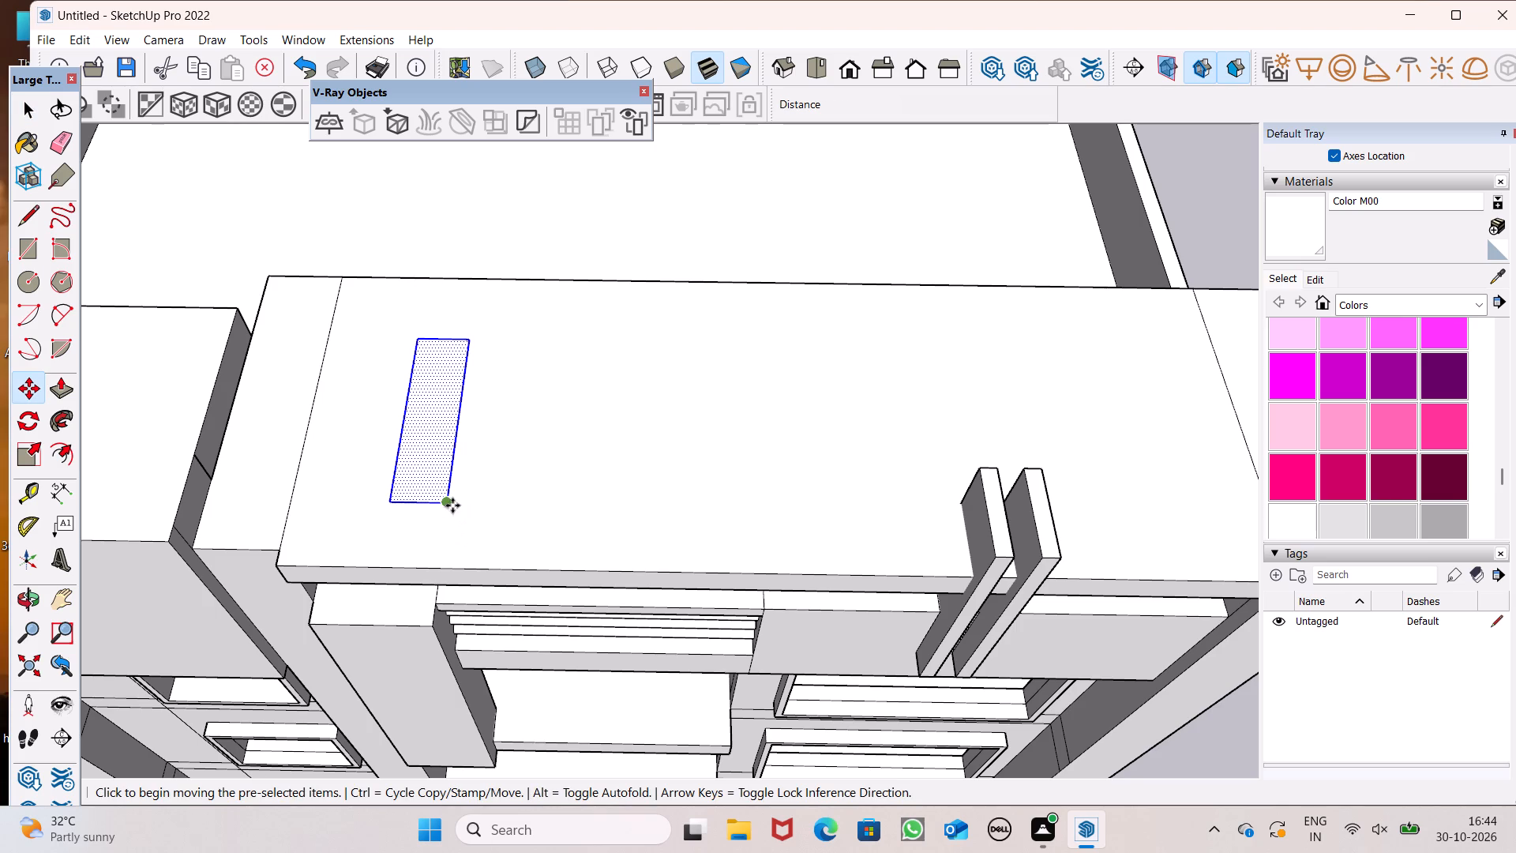
{"action": "left_click_drag", "start_coordinate": [451, 505], "coordinate": [553, 509]}
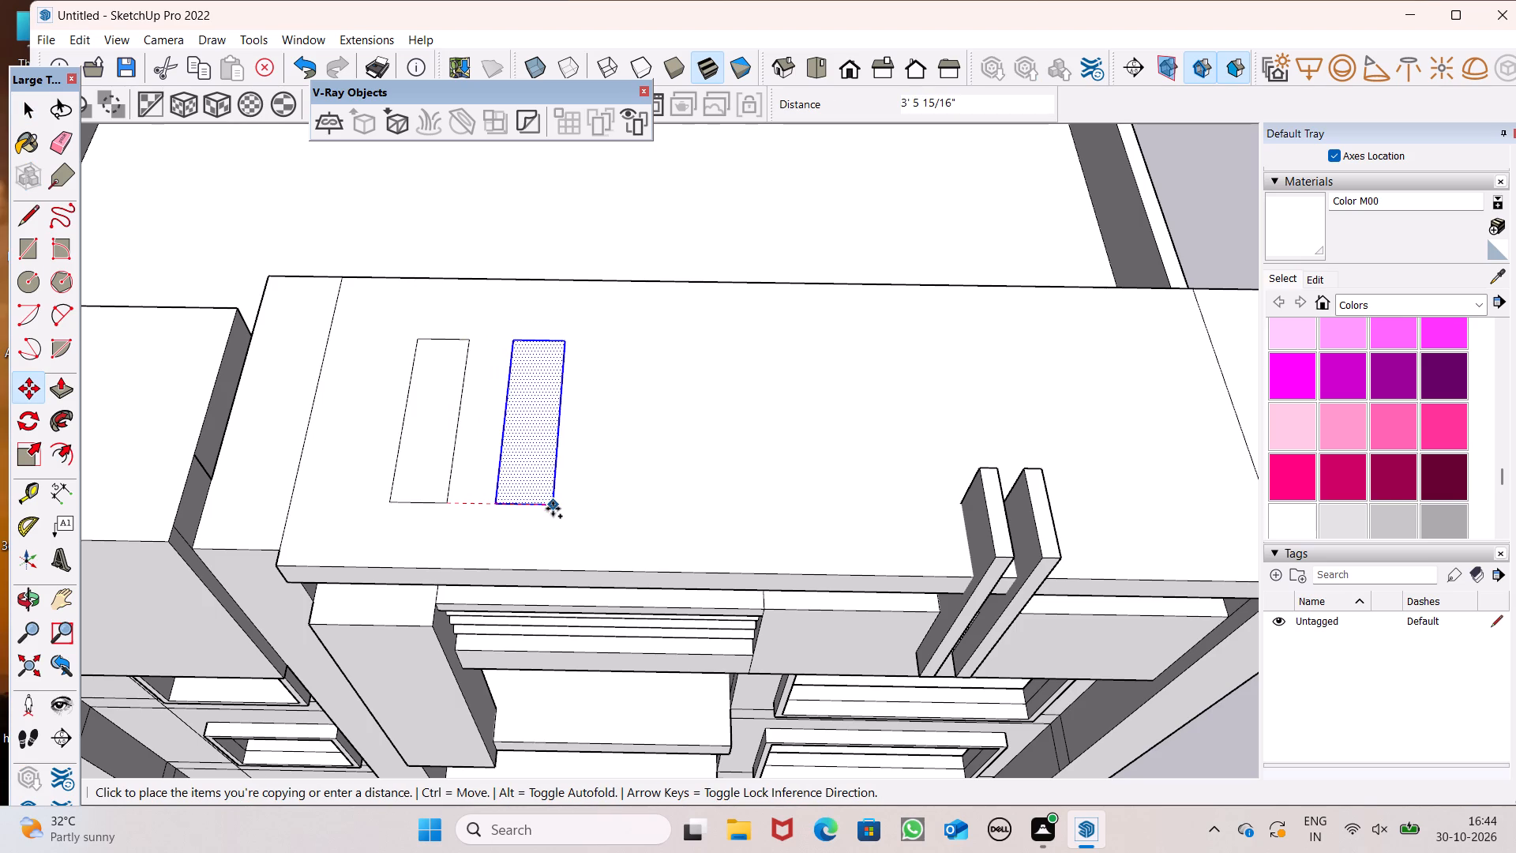
{"action": "left_click_drag", "start_coordinate": [553, 509], "coordinate": [550, 511]}
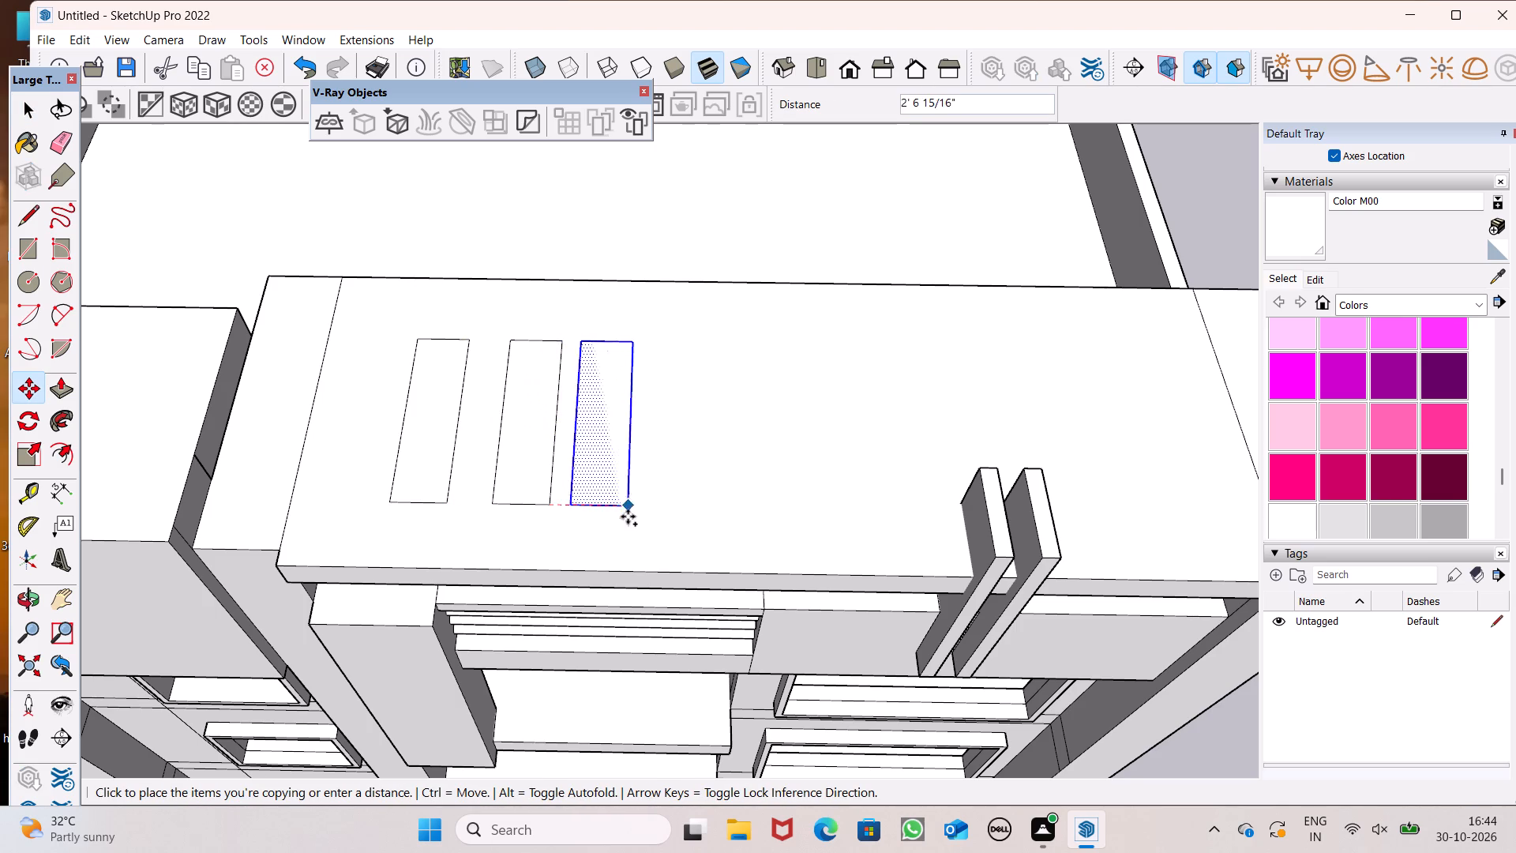
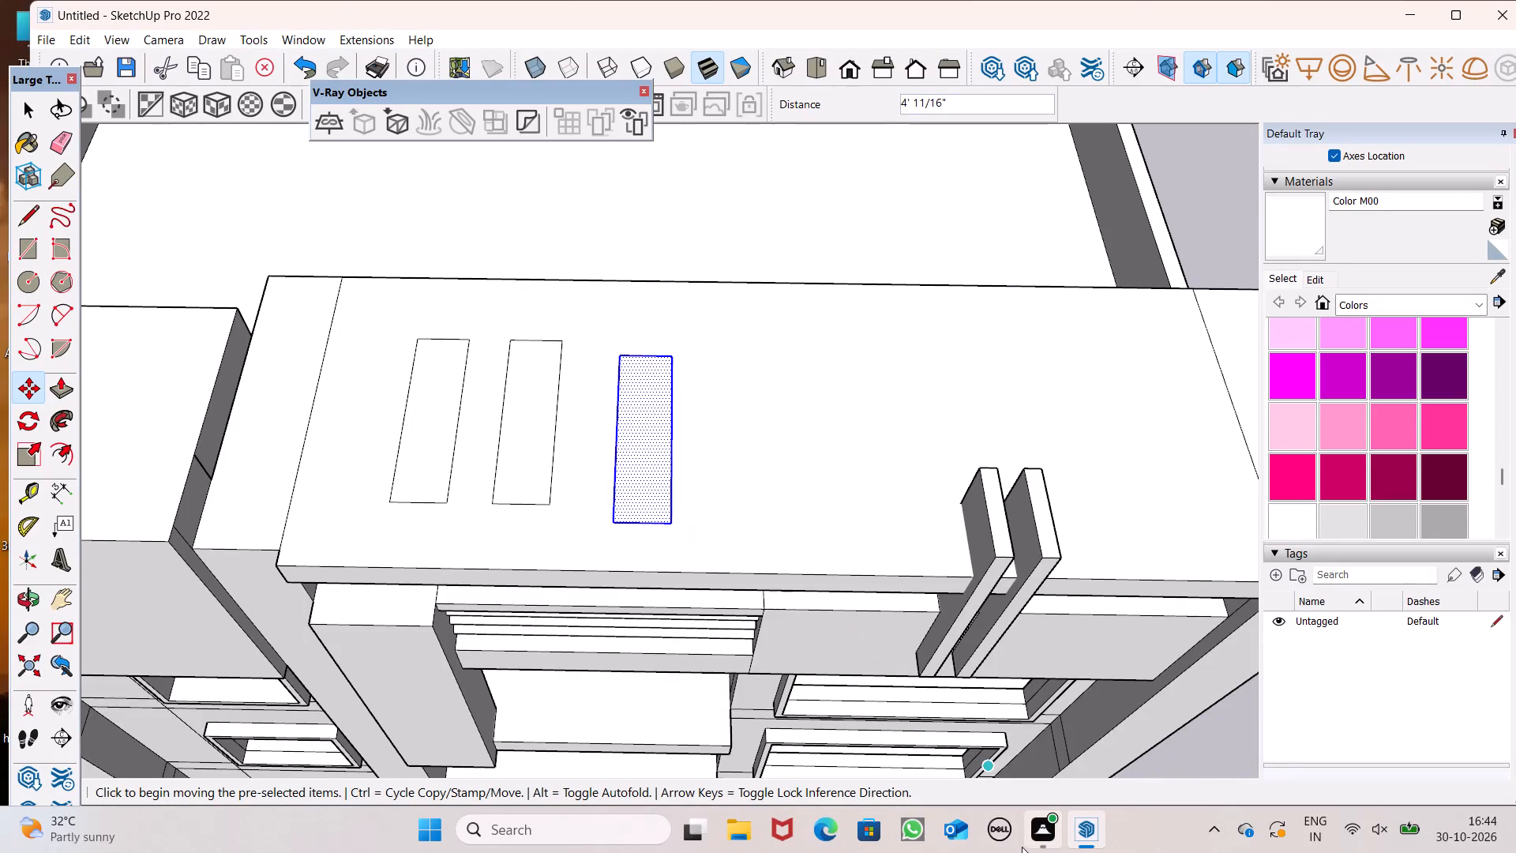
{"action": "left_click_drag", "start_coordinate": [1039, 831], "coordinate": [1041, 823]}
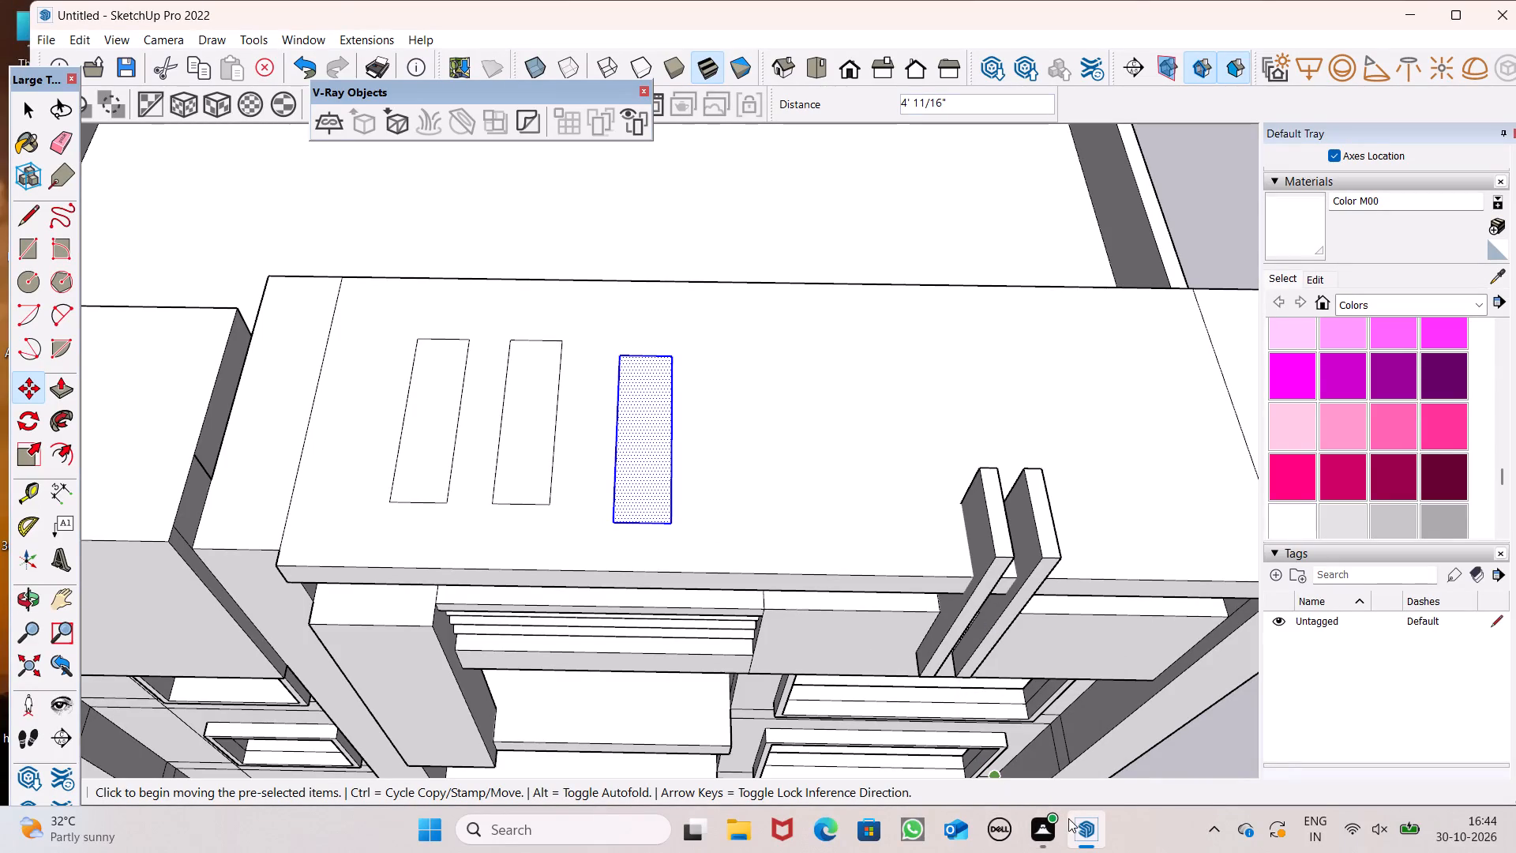
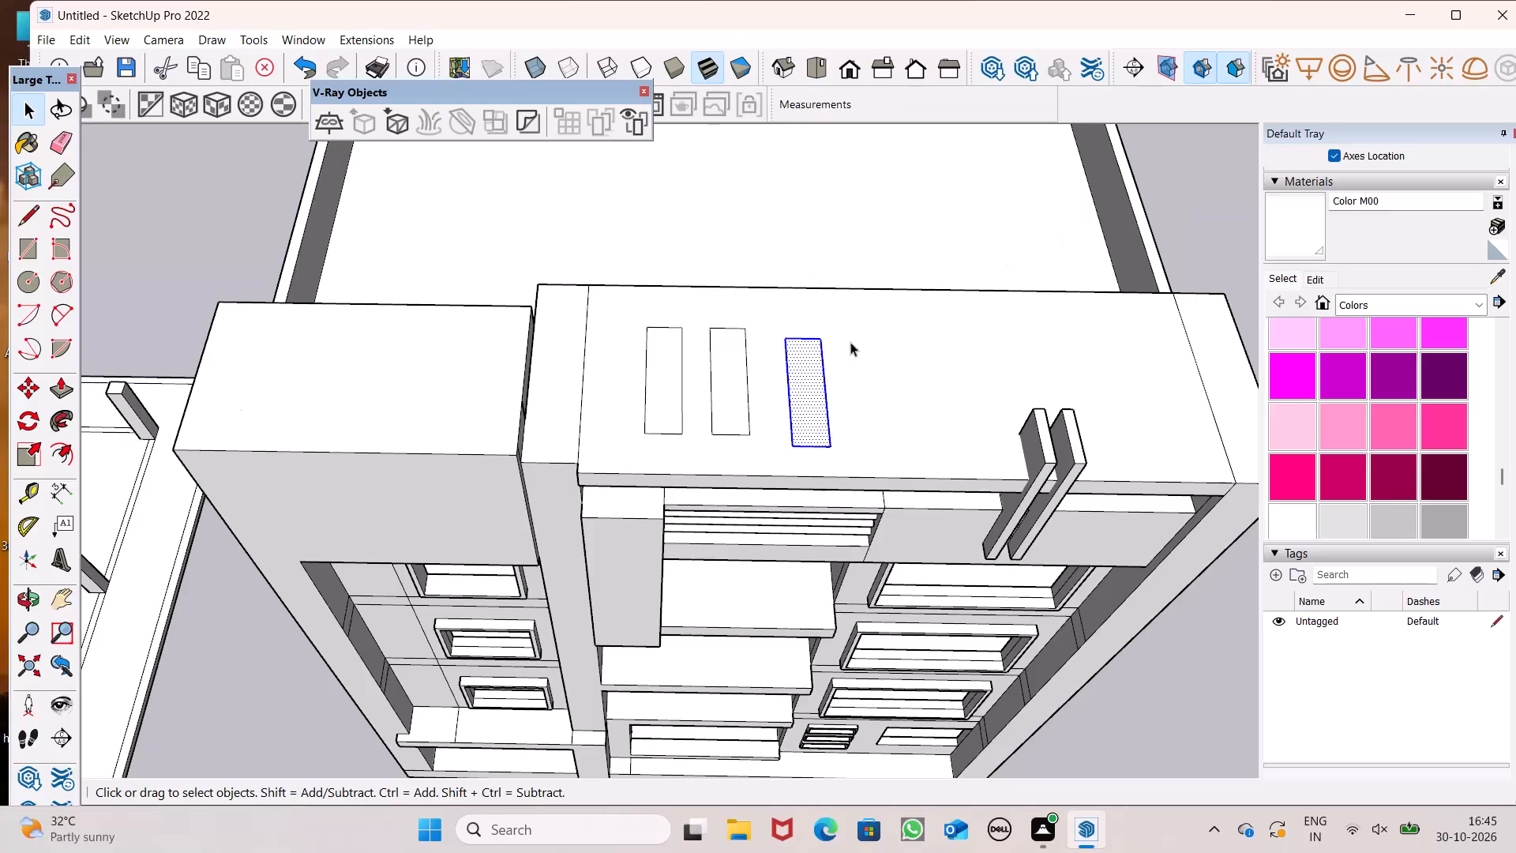
Move the selected third rectangle on the top slab closer to the second one, keeping it in line with the row.
{"action": "scroll", "coordinate": [807, 415], "scroll_direction": "up", "scroll_amount": 4}
{"action": "scroll", "coordinate": [831, 422], "scroll_direction": "down", "scroll_amount": 2}
{"action": "key", "text": "m"}
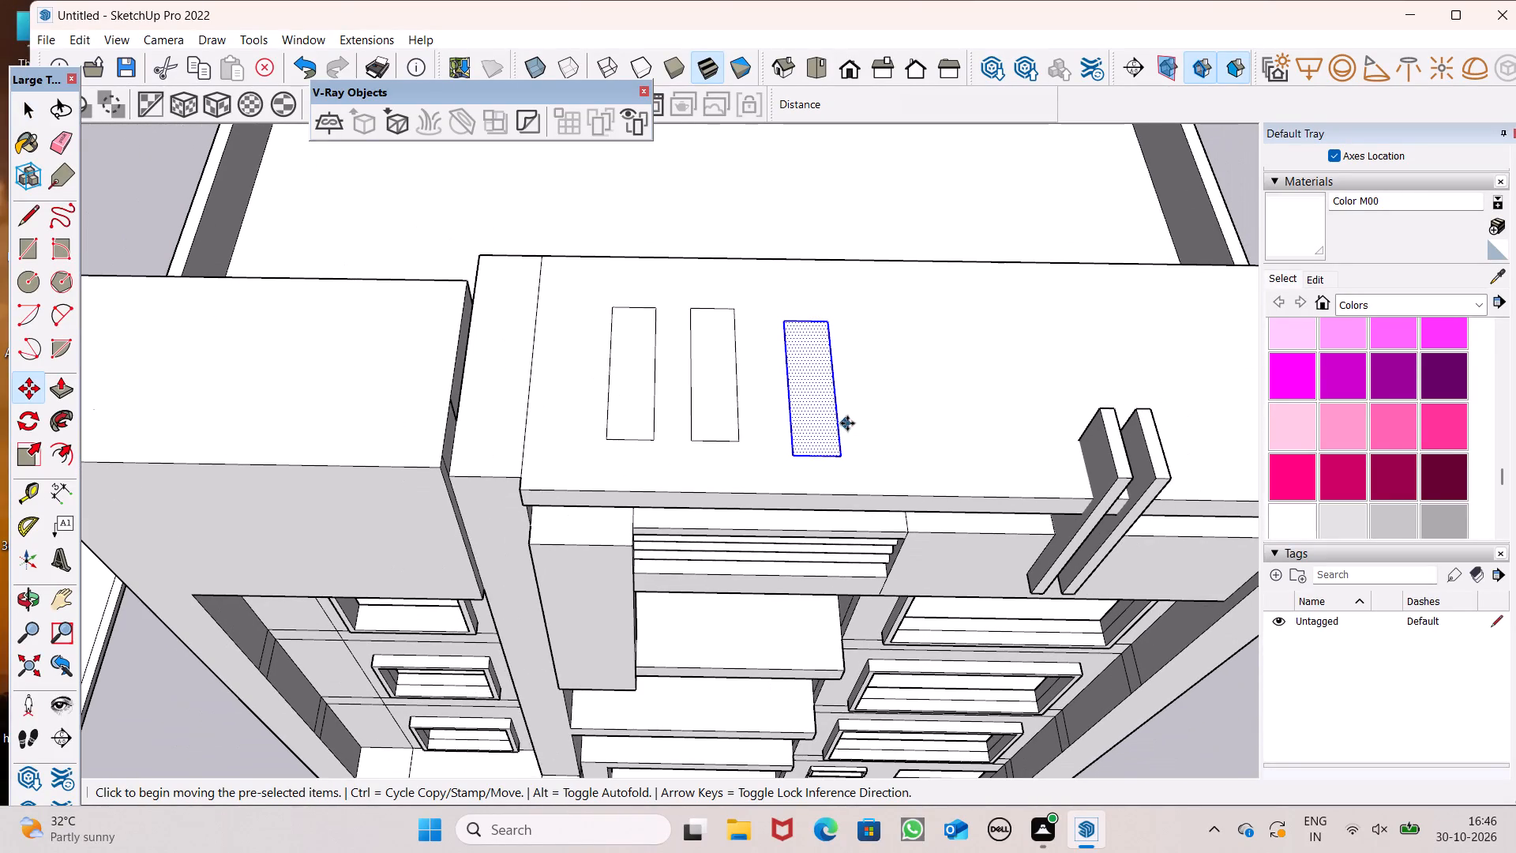
{"action": "key", "text": "Return"}
{"action": "scroll", "coordinate": [767, 464], "scroll_direction": "down", "scroll_amount": 4}
{"action": "scroll", "coordinate": [797, 414], "scroll_direction": "up", "scroll_amount": 6}
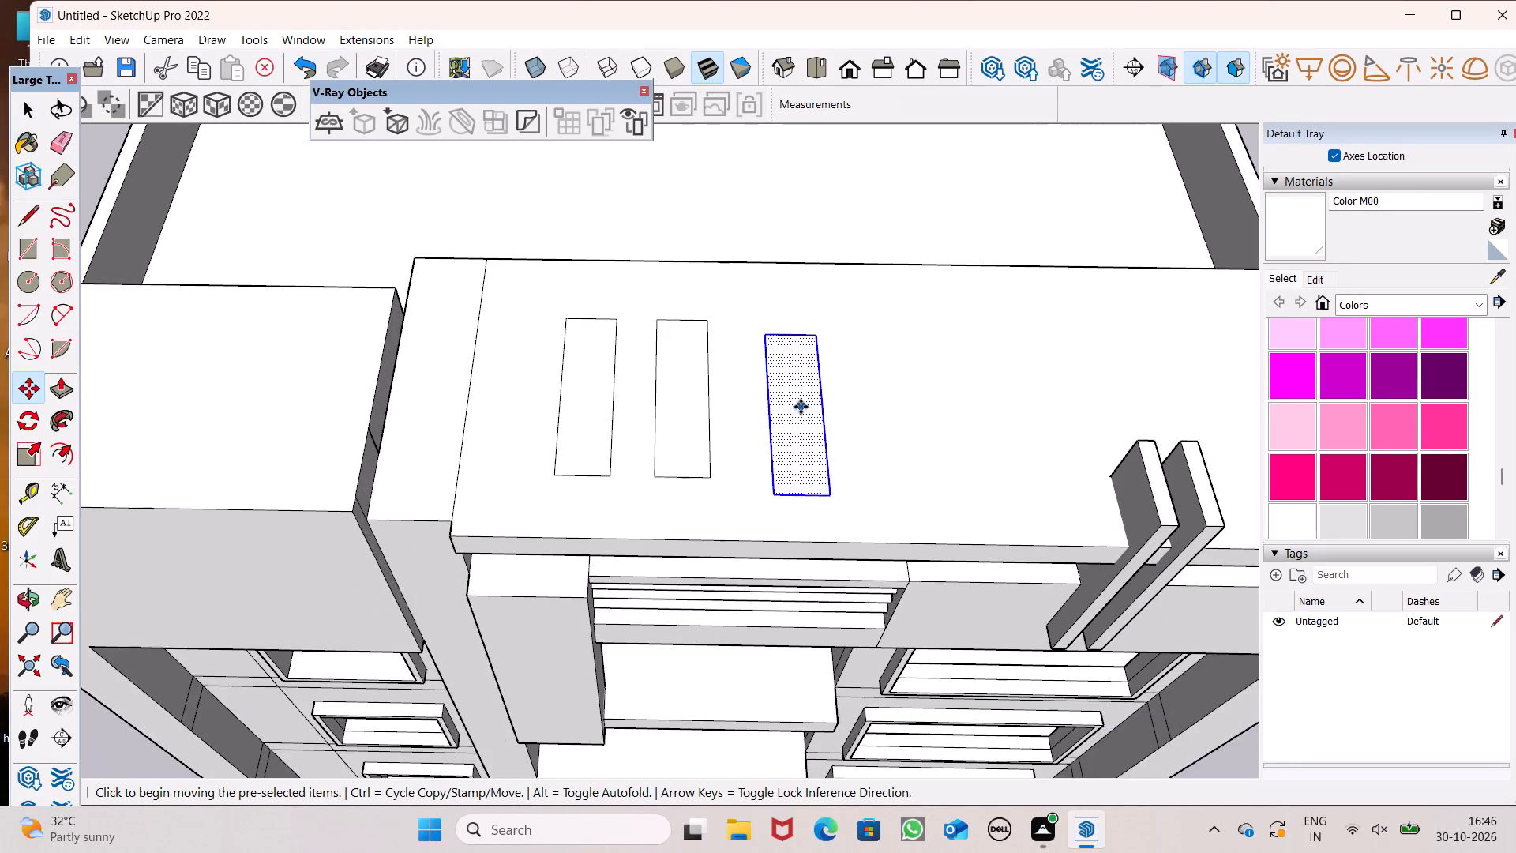
{"action": "scroll", "coordinate": [801, 407], "scroll_direction": "up", "scroll_amount": 1}
{"action": "scroll", "coordinate": [802, 443], "scroll_direction": "down", "scroll_amount": 1}
{"action": "scroll", "coordinate": [782, 352], "scroll_direction": "up", "scroll_amount": 1}
{"action": "scroll", "coordinate": [782, 352], "scroll_direction": "down", "scroll_amount": 1}
{"action": "scroll", "coordinate": [782, 352], "scroll_direction": "up", "scroll_amount": 1}
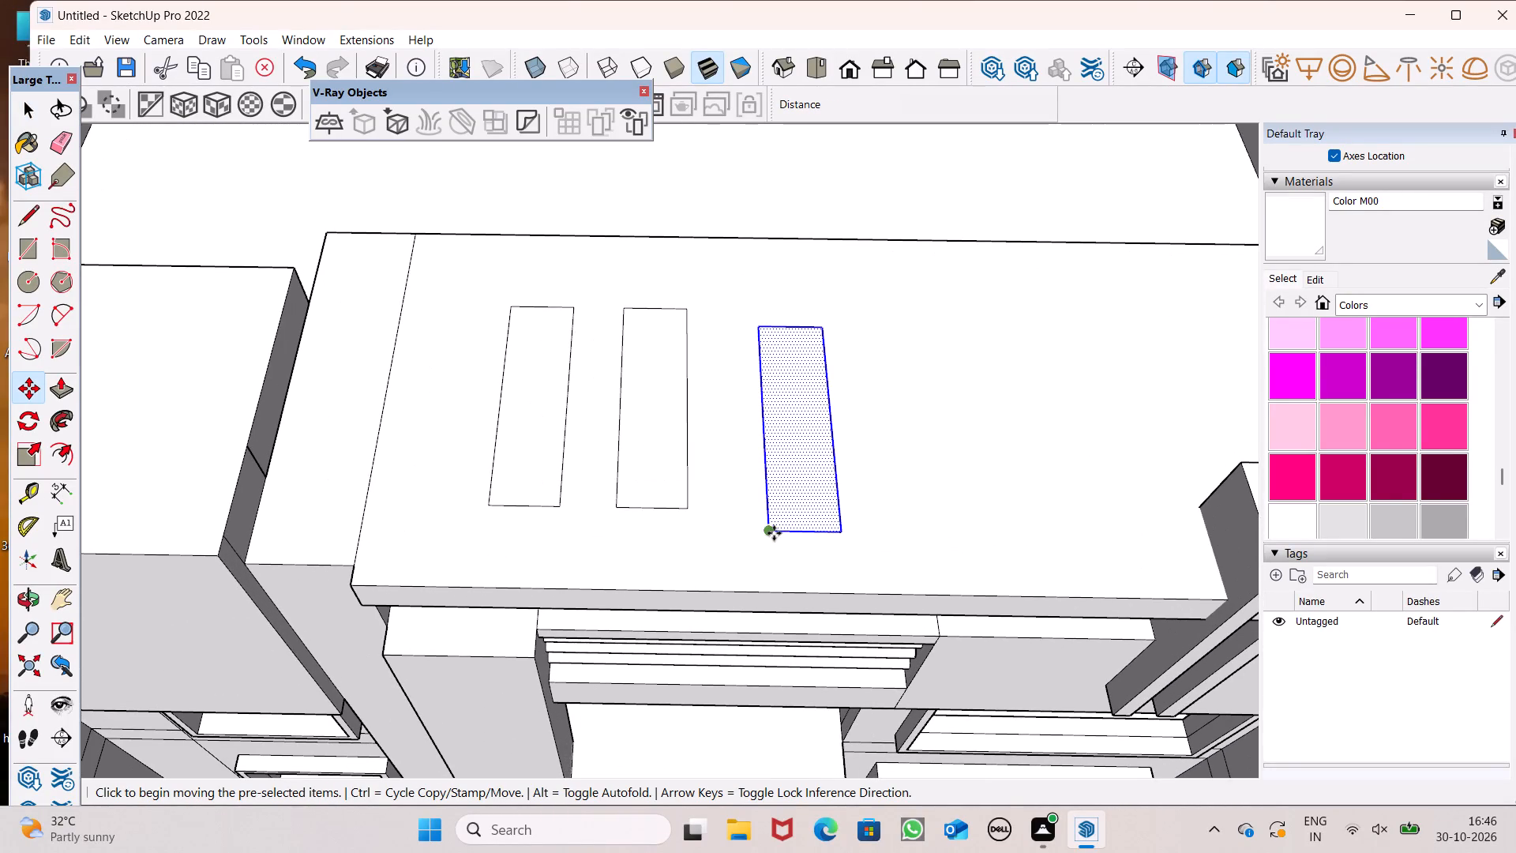
{"action": "left_click_drag", "start_coordinate": [774, 533], "coordinate": [734, 510]}
Nudge the third rectangle slightly away from the second so the first three rectangles are evenly spaced.
{"action": "middle_click_drag", "start_coordinate": [818, 504], "coordinate": [794, 499]}
{"action": "scroll", "coordinate": [638, 451], "scroll_direction": "down", "scroll_amount": 4}
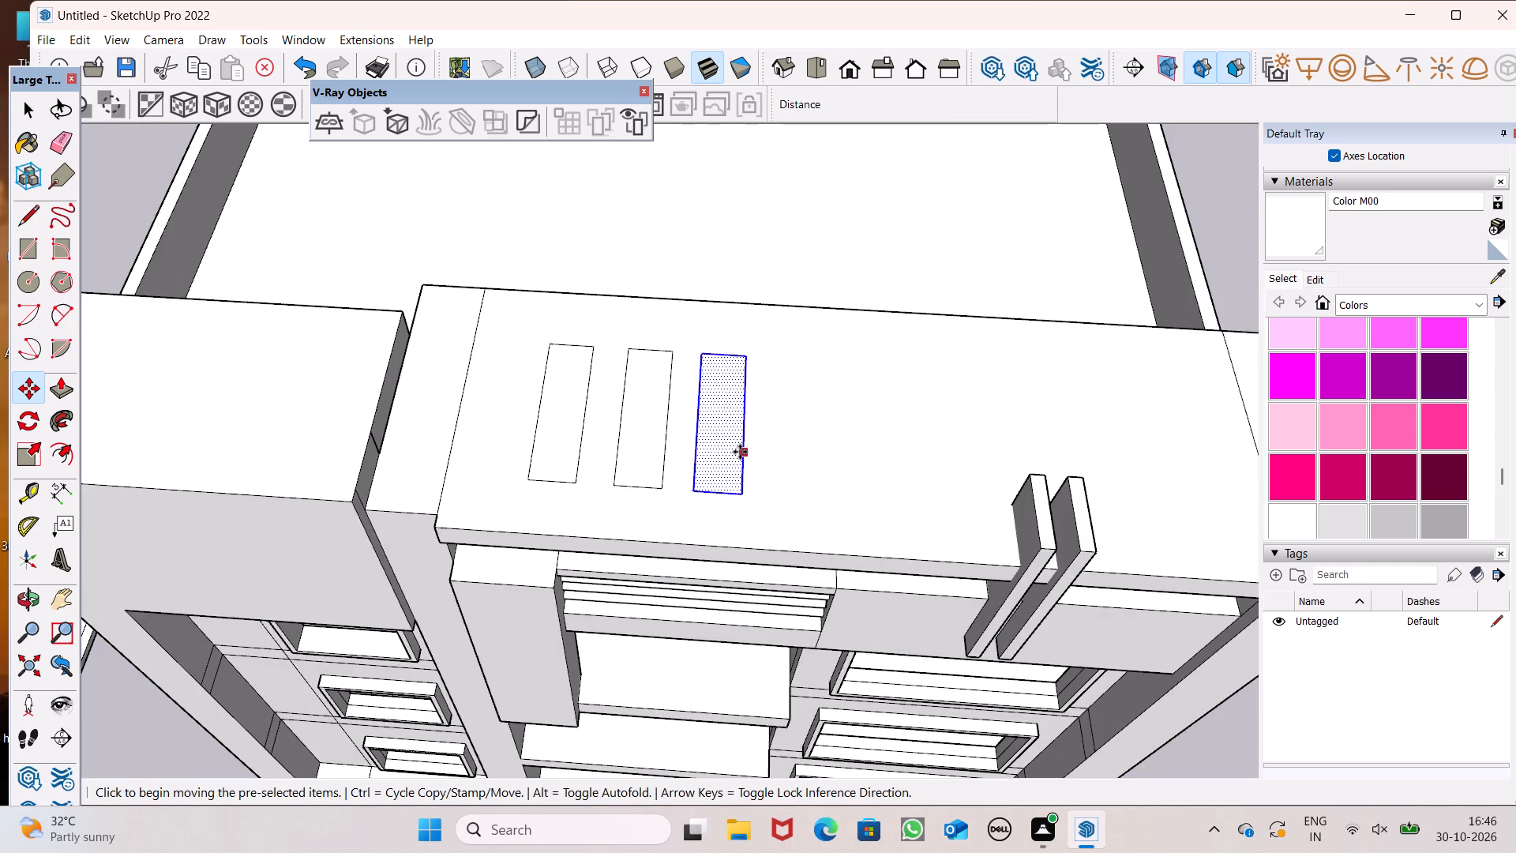
{"action": "middle_click_drag", "start_coordinate": [739, 452], "coordinate": [760, 527]}
{"action": "scroll", "coordinate": [760, 527], "scroll_direction": "down", "scroll_amount": 2}
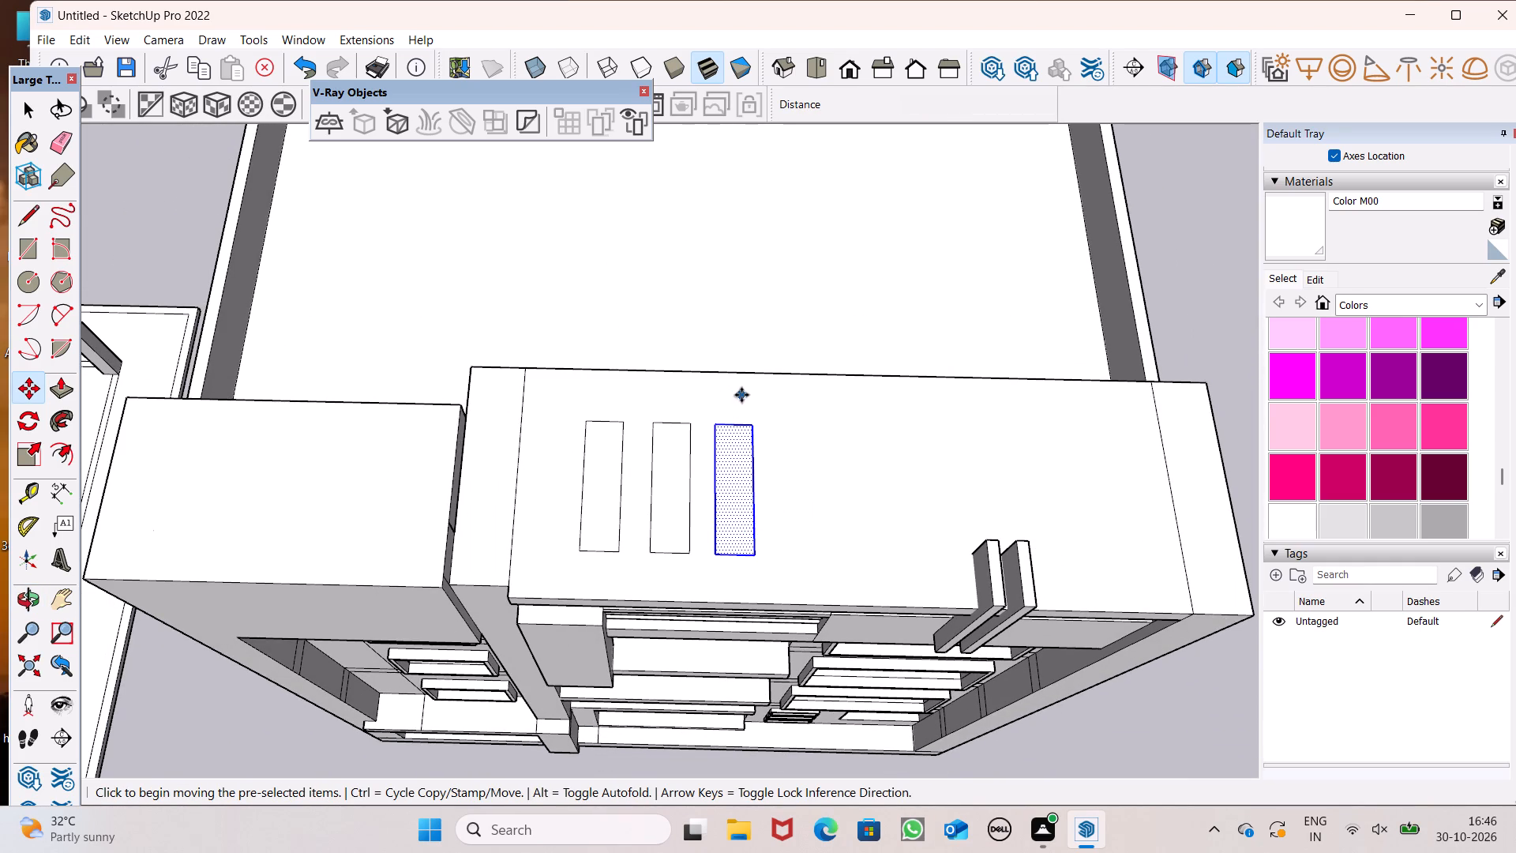
{"action": "scroll", "coordinate": [667, 517], "scroll_direction": "down", "scroll_amount": 4}
{"action": "scroll", "coordinate": [752, 457], "scroll_direction": "up", "scroll_amount": 2}
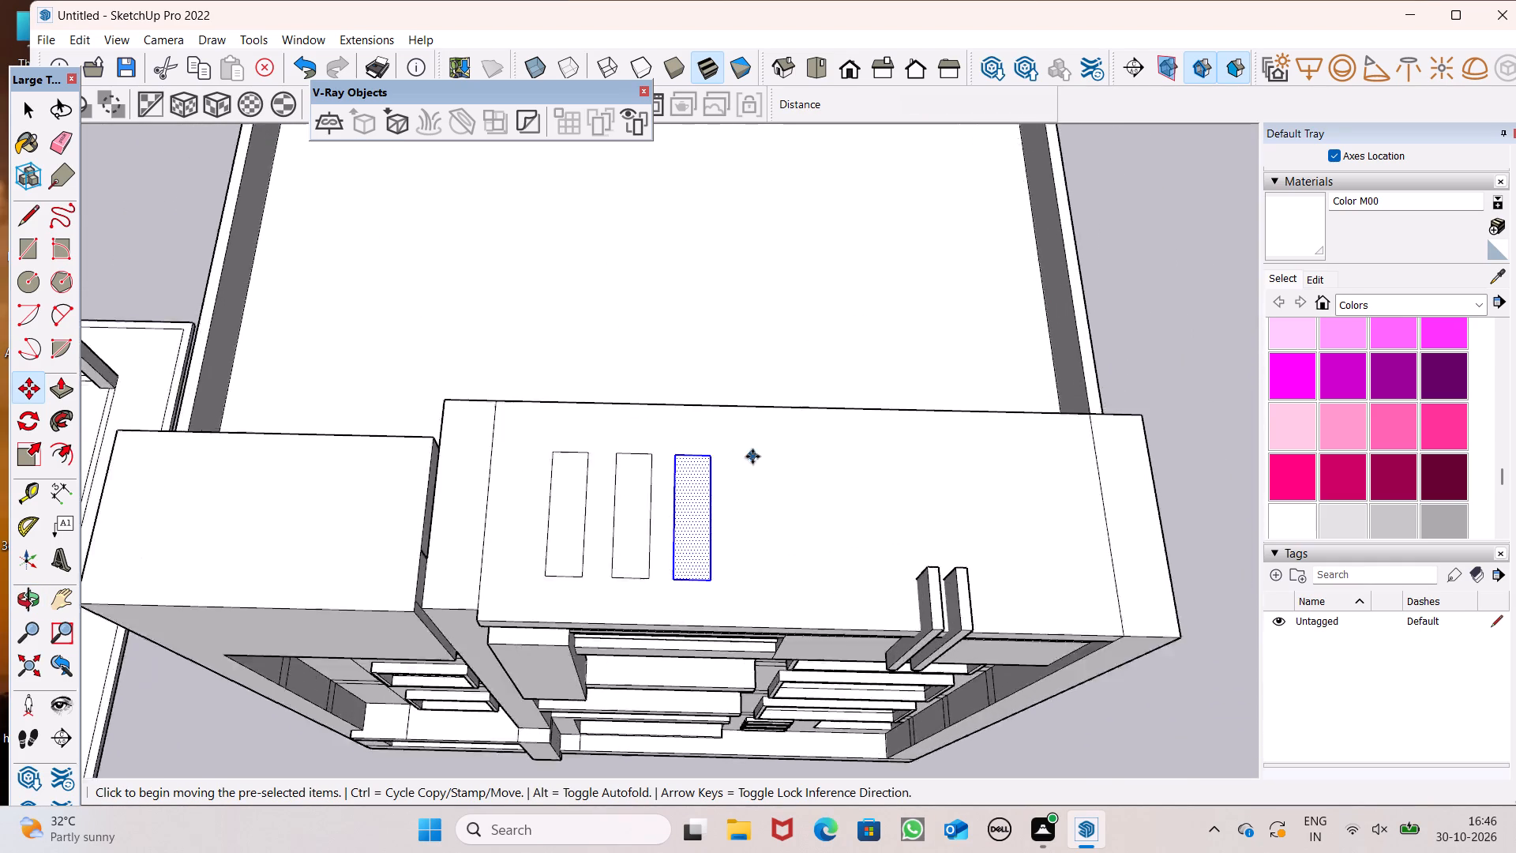
{"action": "scroll", "coordinate": [752, 457], "scroll_direction": "up", "scroll_amount": 5}
{"action": "scroll", "coordinate": [751, 446], "scroll_direction": "down", "scroll_amount": 4}
{"action": "middle_click_drag", "start_coordinate": [737, 584], "coordinate": [729, 594]}
{"action": "scroll", "coordinate": [689, 557], "scroll_direction": "up", "scroll_amount": 3}
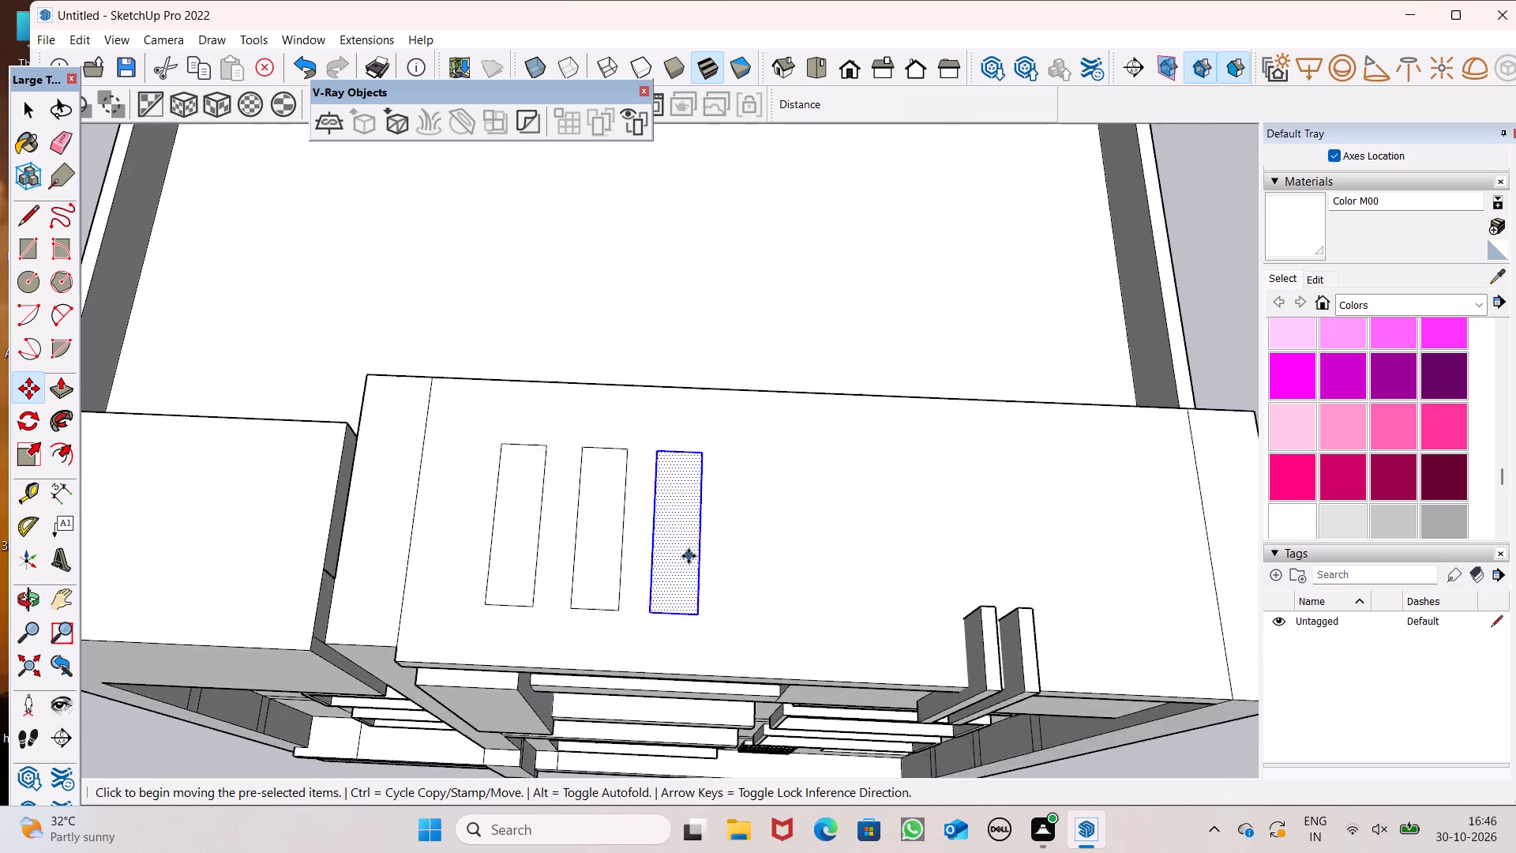
{"action": "scroll", "coordinate": [701, 627], "scroll_direction": "down", "scroll_amount": 4}
{"action": "middle_click_drag", "start_coordinate": [696, 603], "coordinate": [763, 608]}
{"action": "scroll", "coordinate": [706, 540], "scroll_direction": "up", "scroll_amount": 3}
{"action": "middle_click_drag", "start_coordinate": [885, 659], "coordinate": [739, 643]}
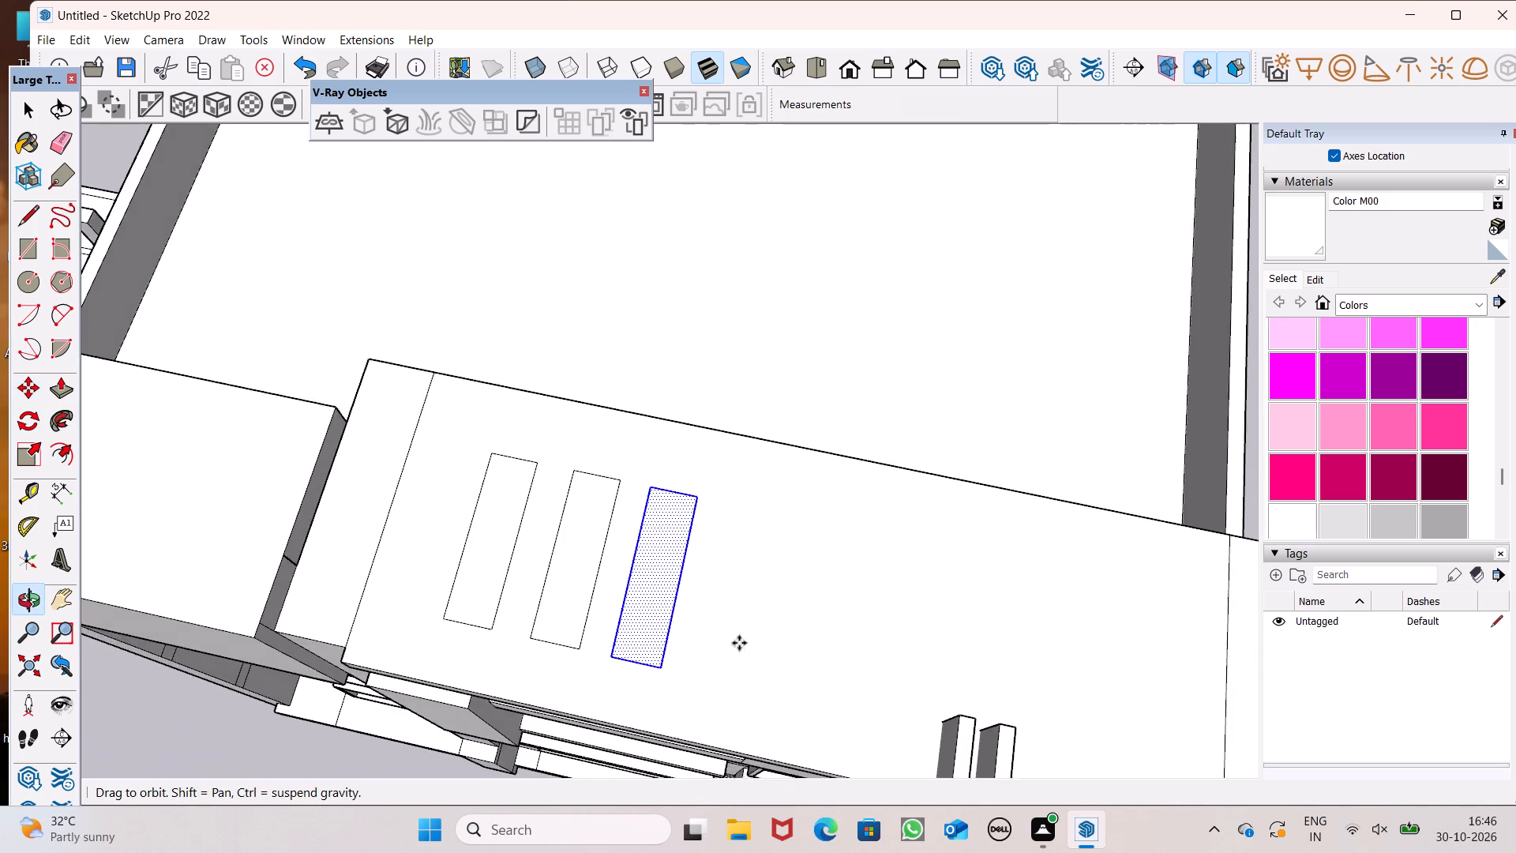
{"action": "middle_click_drag", "start_coordinate": [739, 643], "coordinate": [743, 654]}
{"action": "scroll", "coordinate": [773, 539], "scroll_direction": "down", "scroll_amount": 3}
{"action": "middle_click_drag", "start_coordinate": [777, 599], "coordinate": [852, 602]}
{"action": "scroll", "coordinate": [756, 573], "scroll_direction": "up", "scroll_amount": 6}
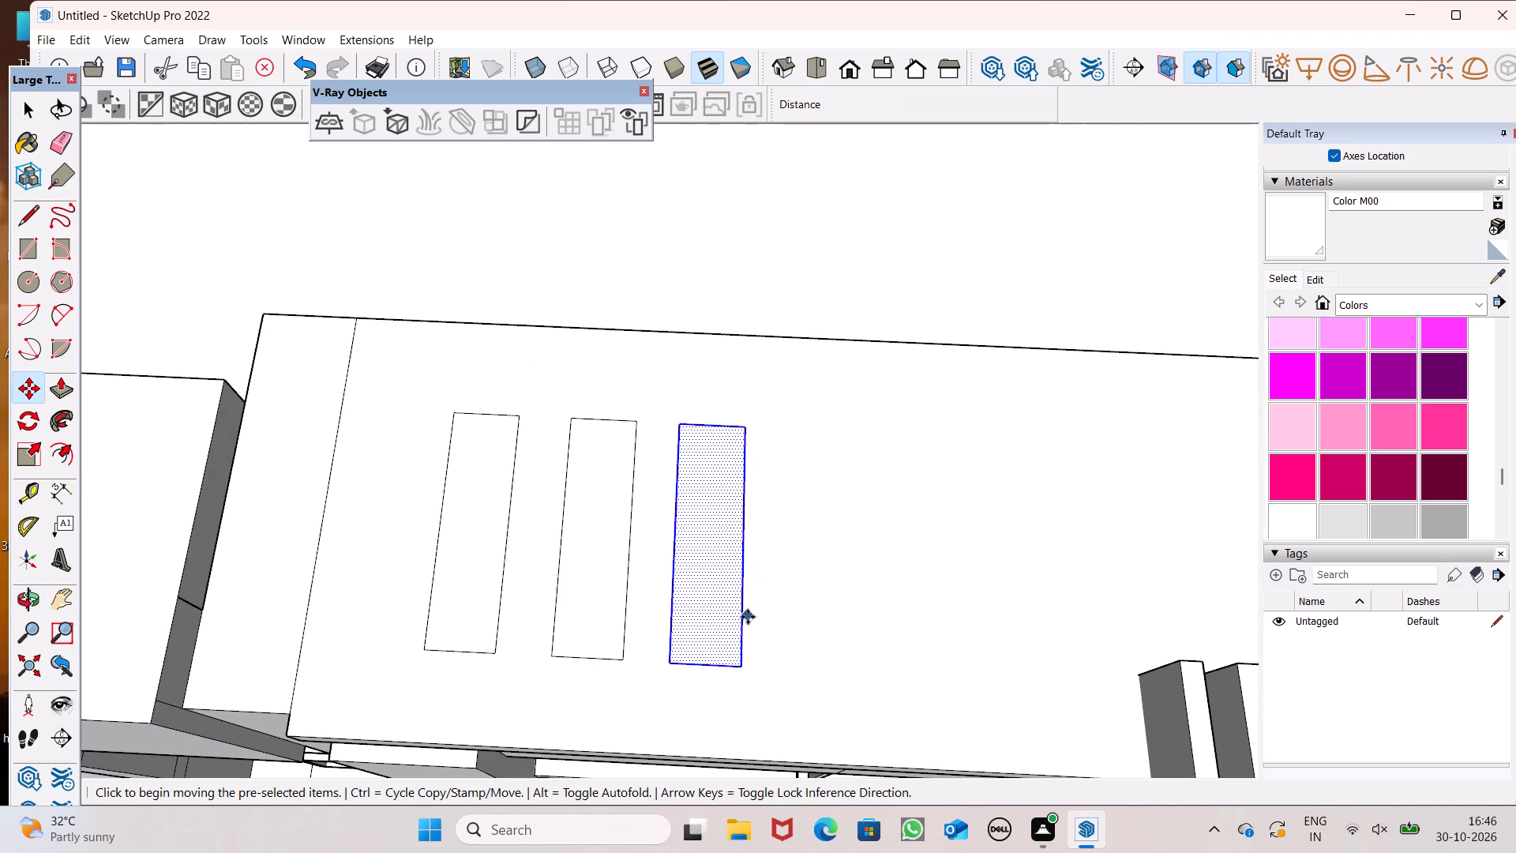
{"action": "left_click_drag", "start_coordinate": [740, 665], "coordinate": [756, 668]}
Copy the third rectangle about 3' 7" along the top slab to form the fourth one in the row.
{"action": "scroll", "coordinate": [659, 535], "scroll_direction": "down", "scroll_amount": 3}
{"action": "scroll", "coordinate": [719, 614], "scroll_direction": "down", "scroll_amount": 4}
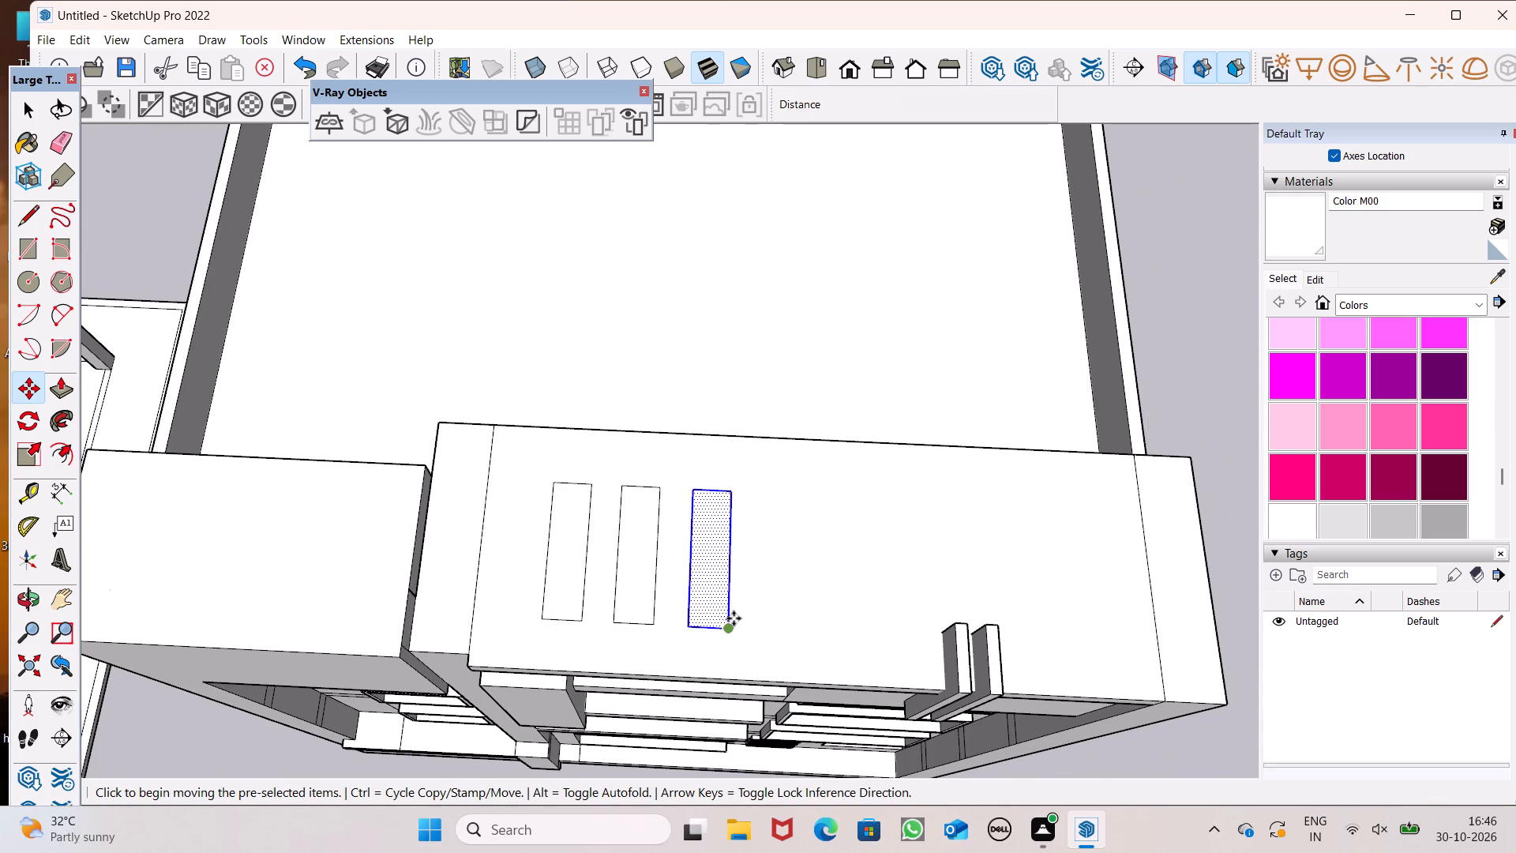
{"action": "scroll", "coordinate": [734, 620], "scroll_direction": "up", "scroll_amount": 3}
{"action": "left_click_drag", "start_coordinate": [731, 628], "coordinate": [815, 638]}
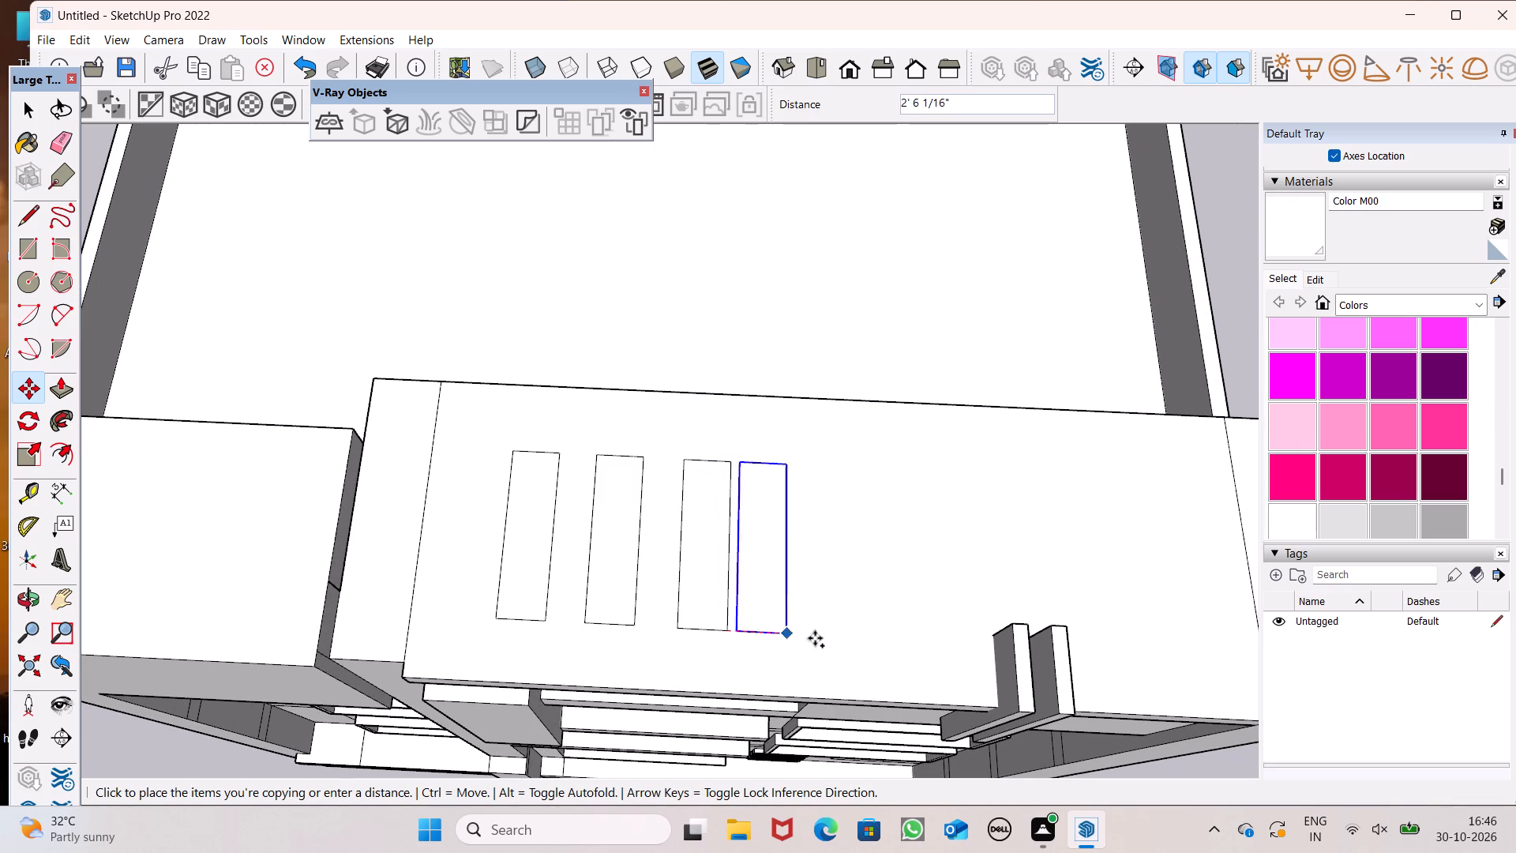
{"action": "left_click_drag", "start_coordinate": [815, 638], "coordinate": [822, 641]}
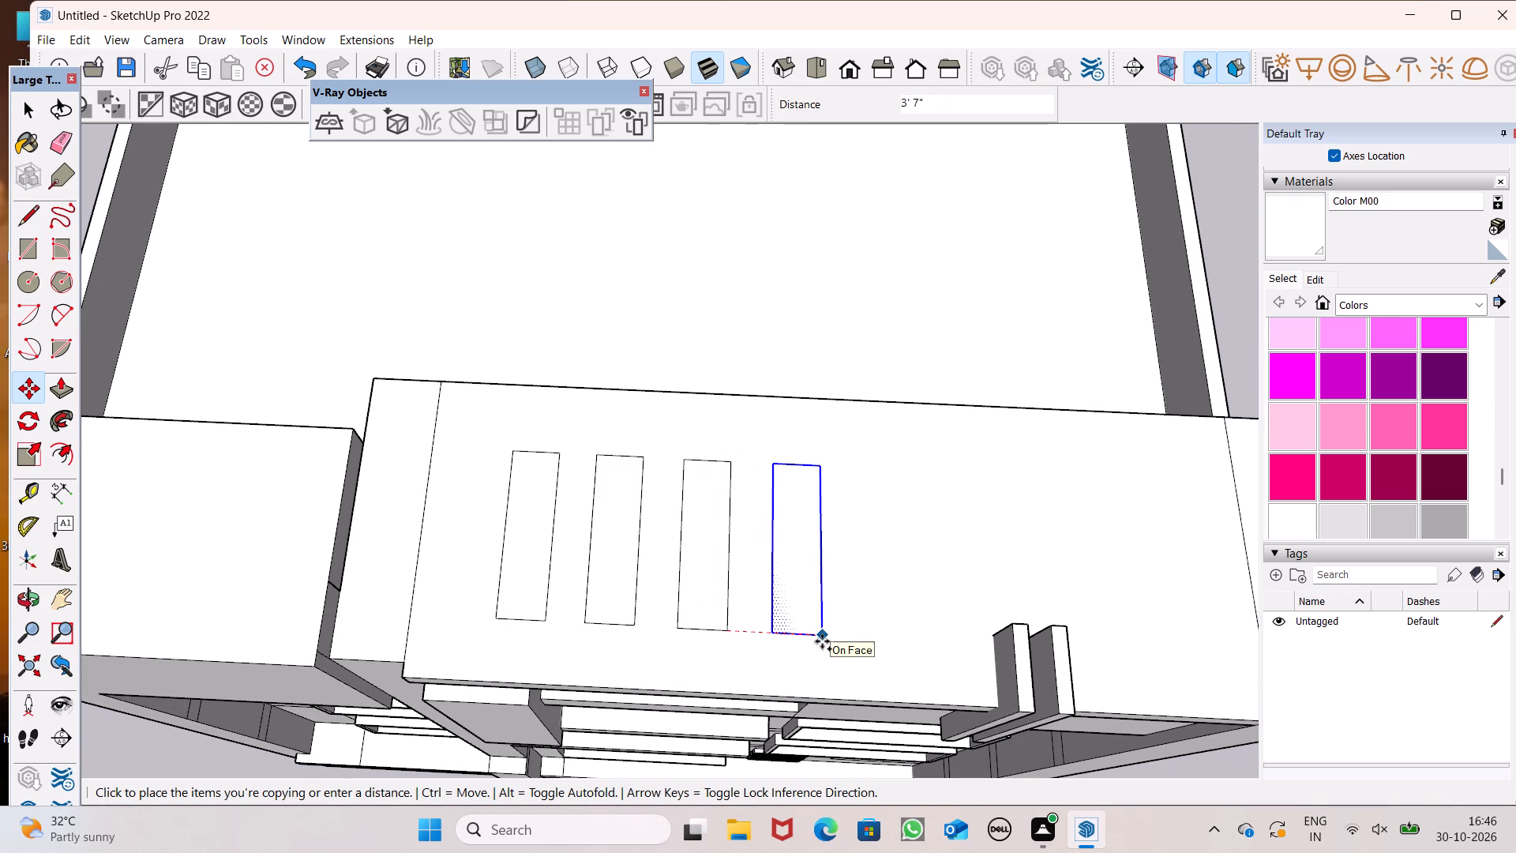
{"action": "left_click_drag", "start_coordinate": [822, 641], "coordinate": [822, 644]}
Copy the fourth rectangle along the same line on the slab to make a fifth one with matching spacing.
{"action": "scroll", "coordinate": [708, 597], "scroll_direction": "down", "scroll_amount": 5}
{"action": "left_click_drag", "start_coordinate": [782, 622], "coordinate": [809, 622]}
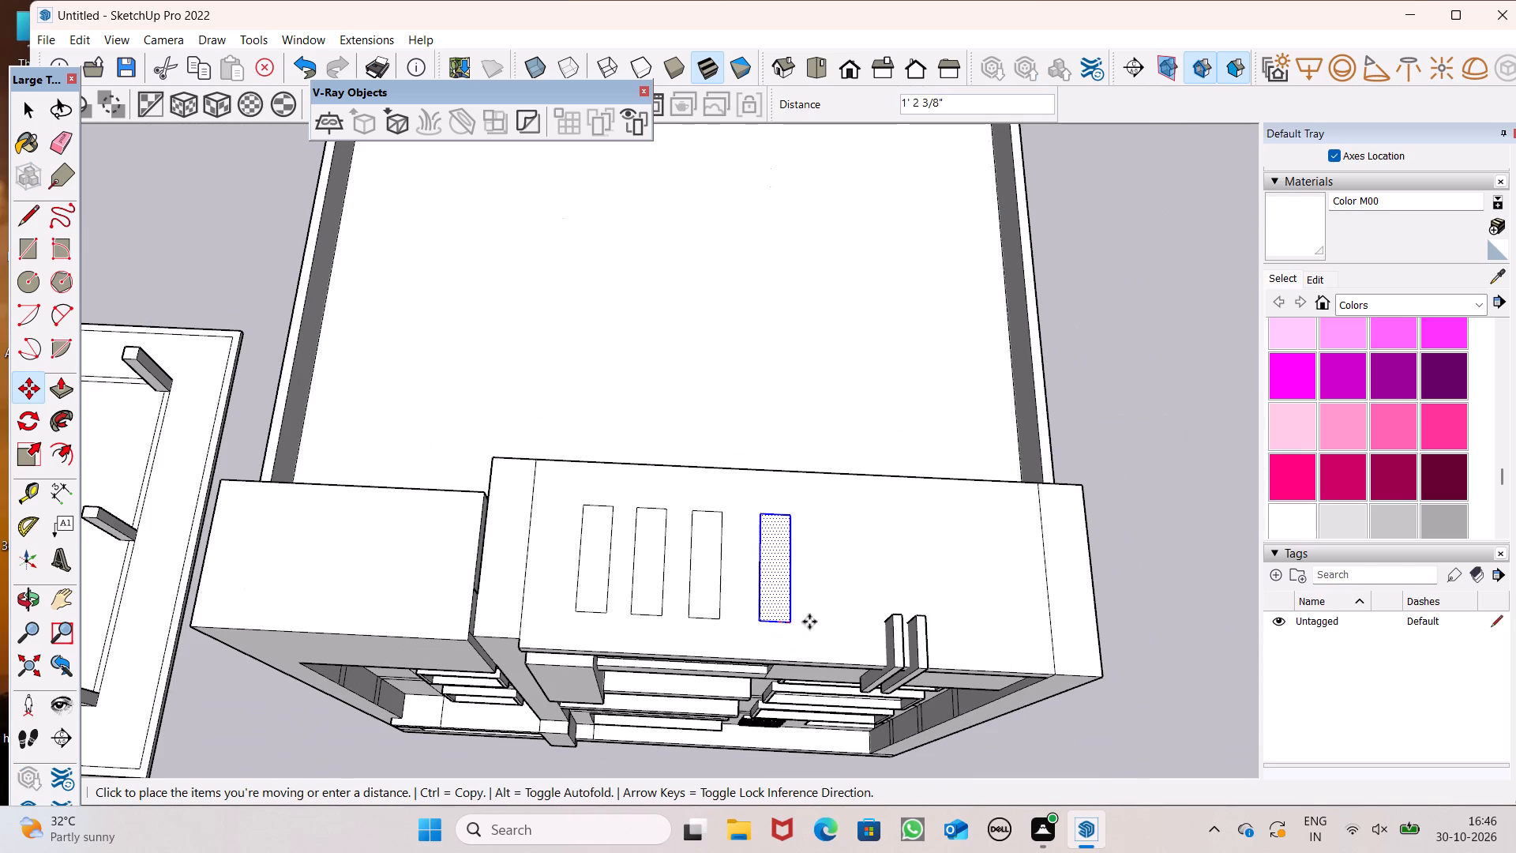
{"action": "left_click_drag", "start_coordinate": [809, 622], "coordinate": [841, 631]}
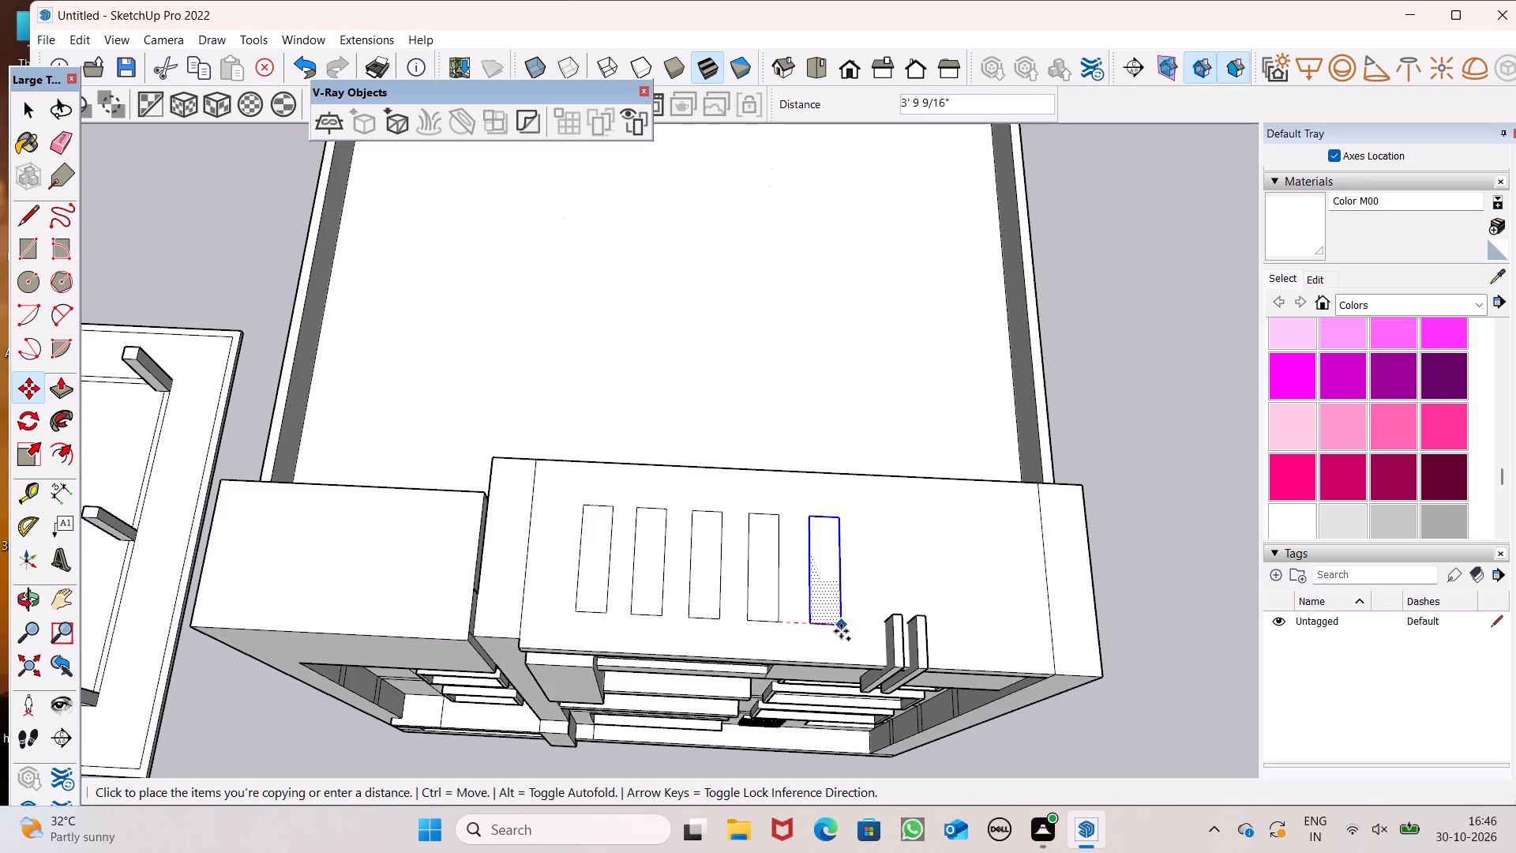
{"action": "left_click_drag", "start_coordinate": [841, 631], "coordinate": [837, 634]}
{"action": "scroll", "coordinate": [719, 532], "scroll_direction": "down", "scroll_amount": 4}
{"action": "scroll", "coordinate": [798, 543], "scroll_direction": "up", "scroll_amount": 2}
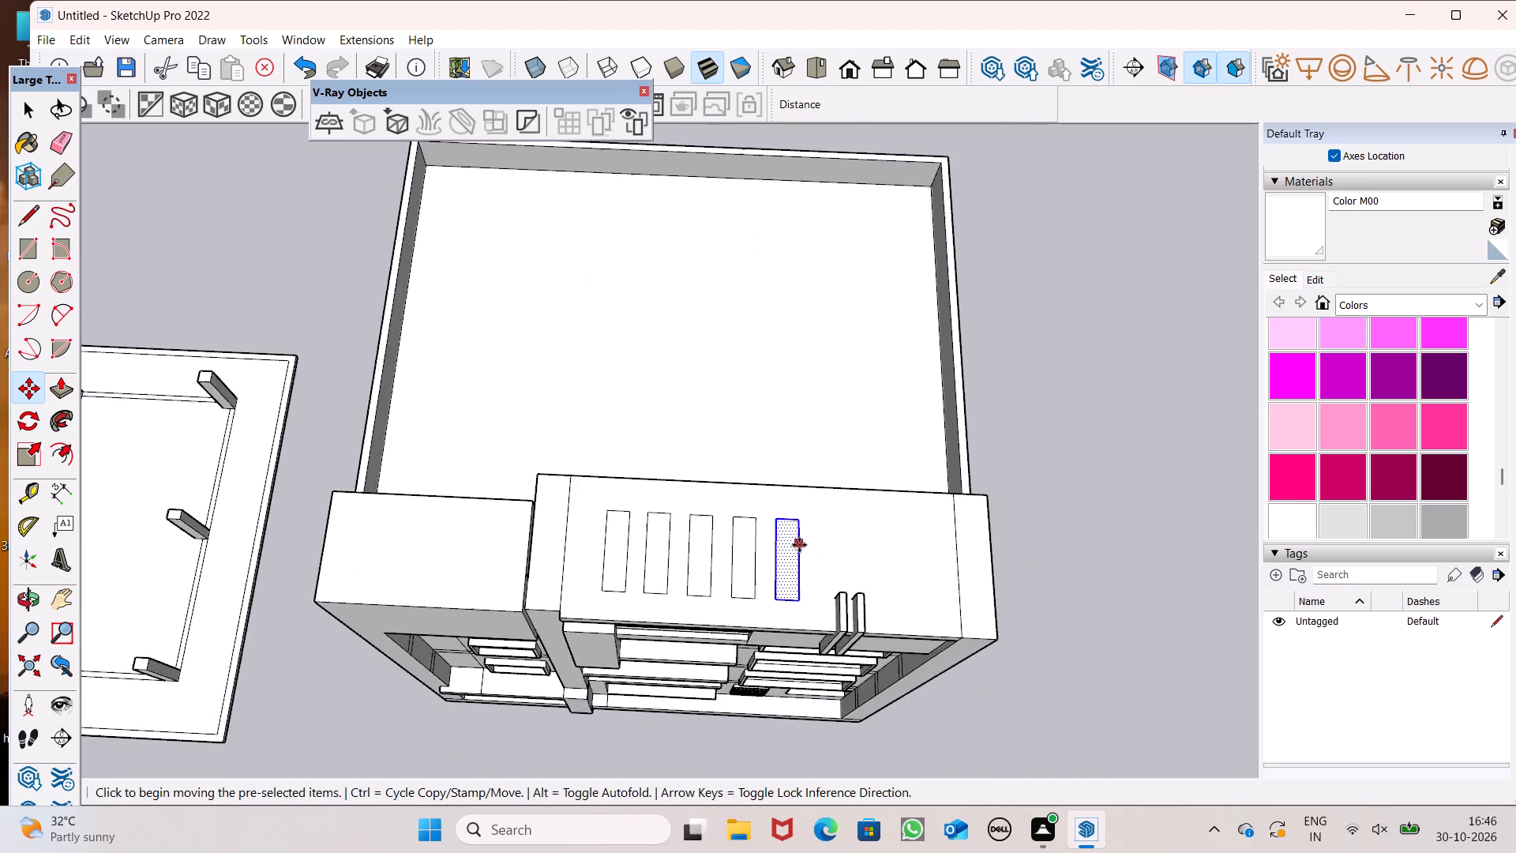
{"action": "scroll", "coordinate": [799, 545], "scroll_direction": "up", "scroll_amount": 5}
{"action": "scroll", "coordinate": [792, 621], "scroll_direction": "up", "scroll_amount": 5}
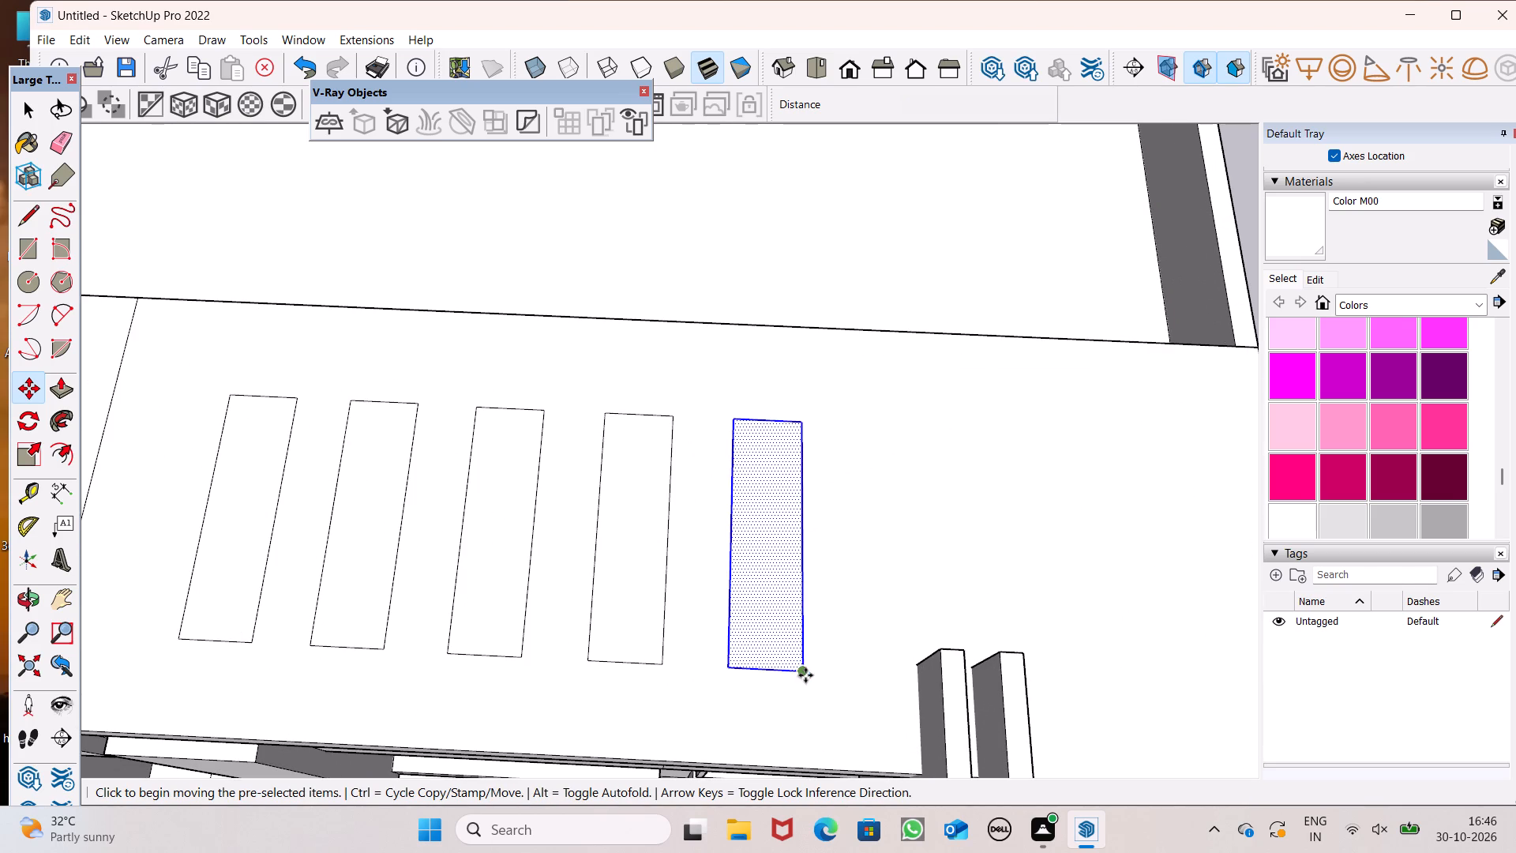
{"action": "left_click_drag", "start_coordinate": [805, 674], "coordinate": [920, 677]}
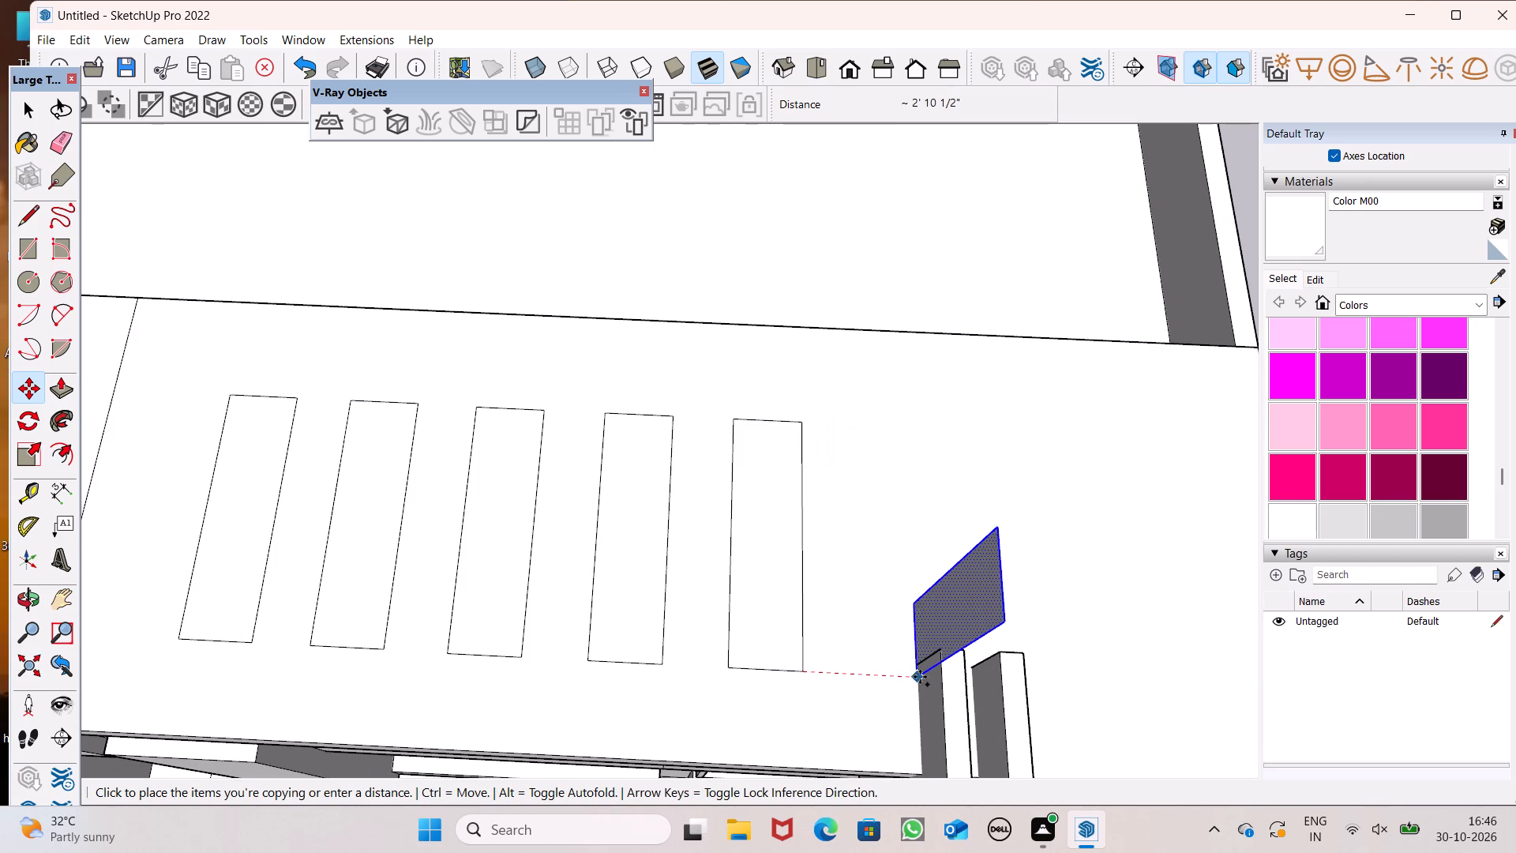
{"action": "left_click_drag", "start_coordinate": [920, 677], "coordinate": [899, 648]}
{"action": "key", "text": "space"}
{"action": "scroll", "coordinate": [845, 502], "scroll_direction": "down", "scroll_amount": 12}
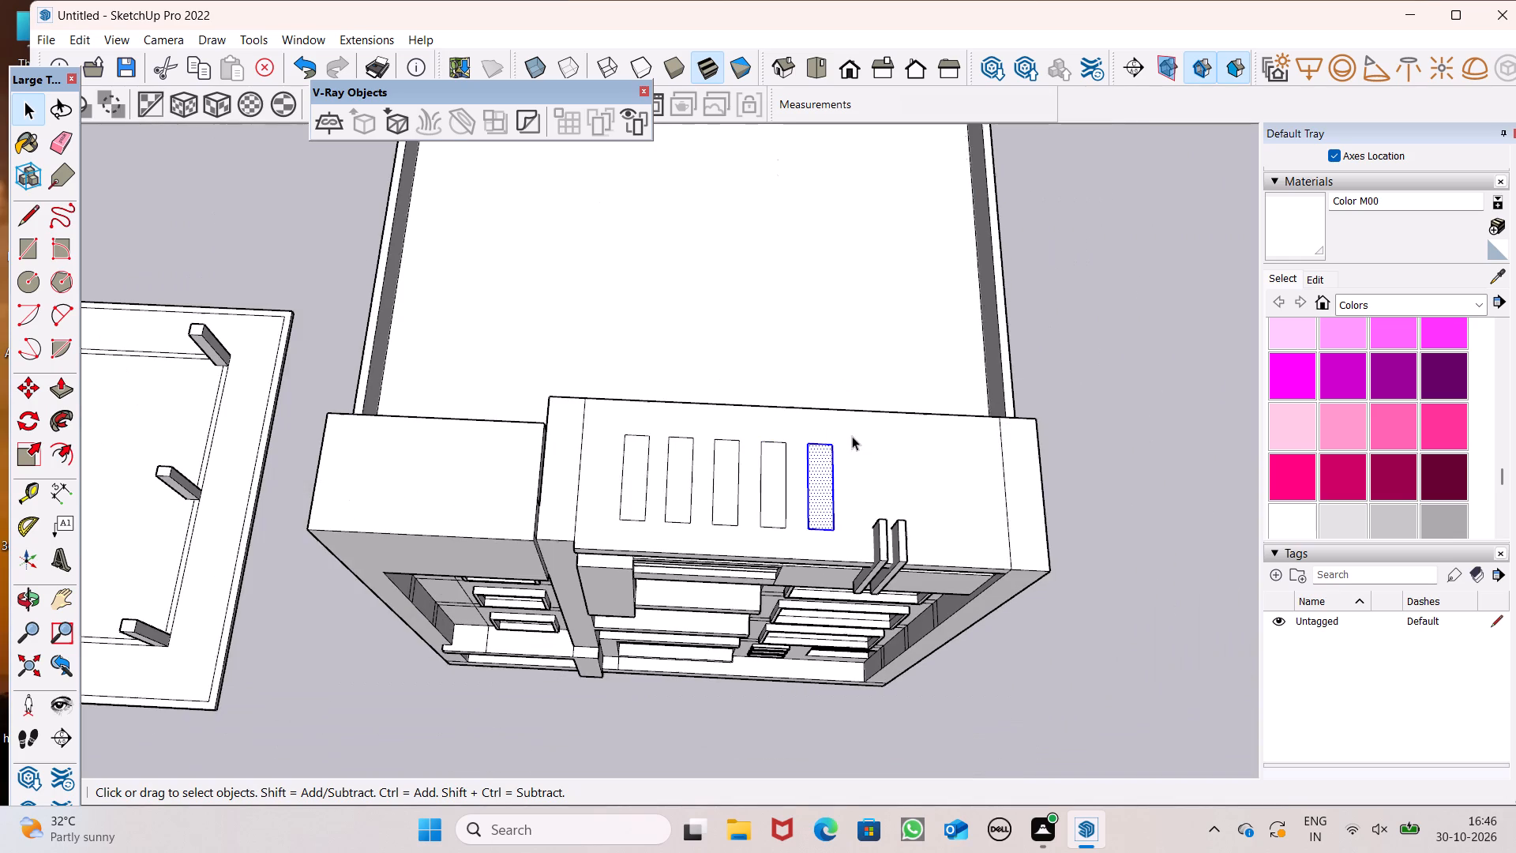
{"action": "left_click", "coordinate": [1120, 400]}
Examine the building's front facade and the row of rectangles on the top slab from different angles.
{"action": "scroll", "coordinate": [917, 436], "scroll_direction": "up", "scroll_amount": 4}
{"action": "scroll", "coordinate": [936, 359], "scroll_direction": "down", "scroll_amount": 4}
{"action": "middle_click_drag", "start_coordinate": [959, 389], "coordinate": [1022, 310]}
{"action": "scroll", "coordinate": [852, 355], "scroll_direction": "up", "scroll_amount": 3}
{"action": "scroll", "coordinate": [827, 362], "scroll_direction": "down", "scroll_amount": 4}
{"action": "middle_click_drag", "start_coordinate": [806, 382], "coordinate": [760, 106]}
{"action": "middle_click_drag", "start_coordinate": [774, 246], "coordinate": [756, 151]}
{"action": "scroll", "coordinate": [774, 246], "scroll_direction": "up", "scroll_amount": 1}
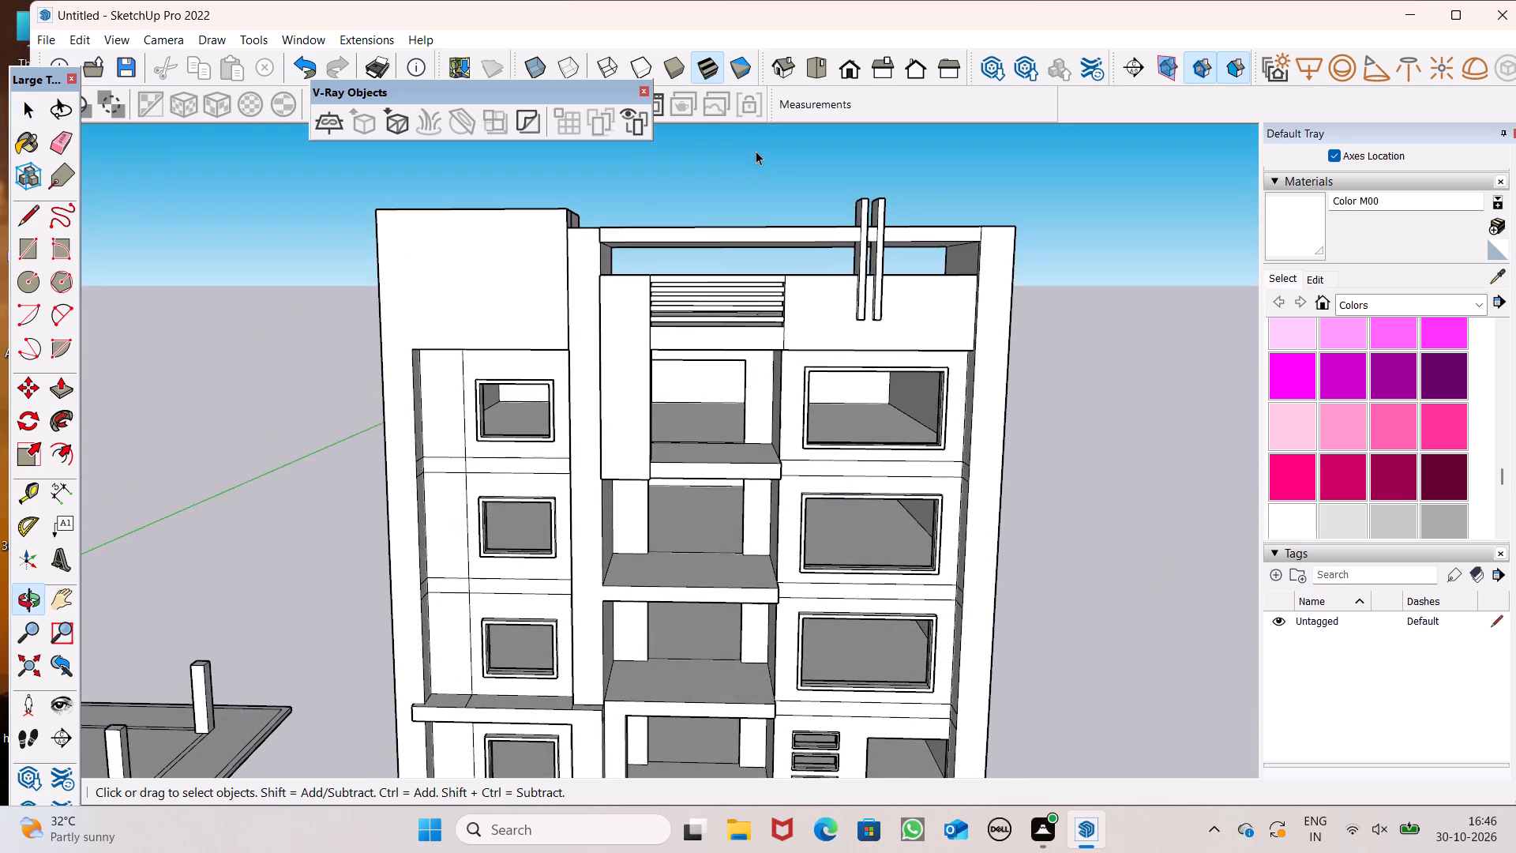
{"action": "middle_click_drag", "start_coordinate": [756, 151], "coordinate": [757, 161]}
{"action": "scroll", "coordinate": [710, 250], "scroll_direction": "down", "scroll_amount": 3}
{"action": "scroll", "coordinate": [699, 275], "scroll_direction": "up", "scroll_amount": 1}
{"action": "middle_click_drag", "start_coordinate": [699, 279], "coordinate": [715, 681]}
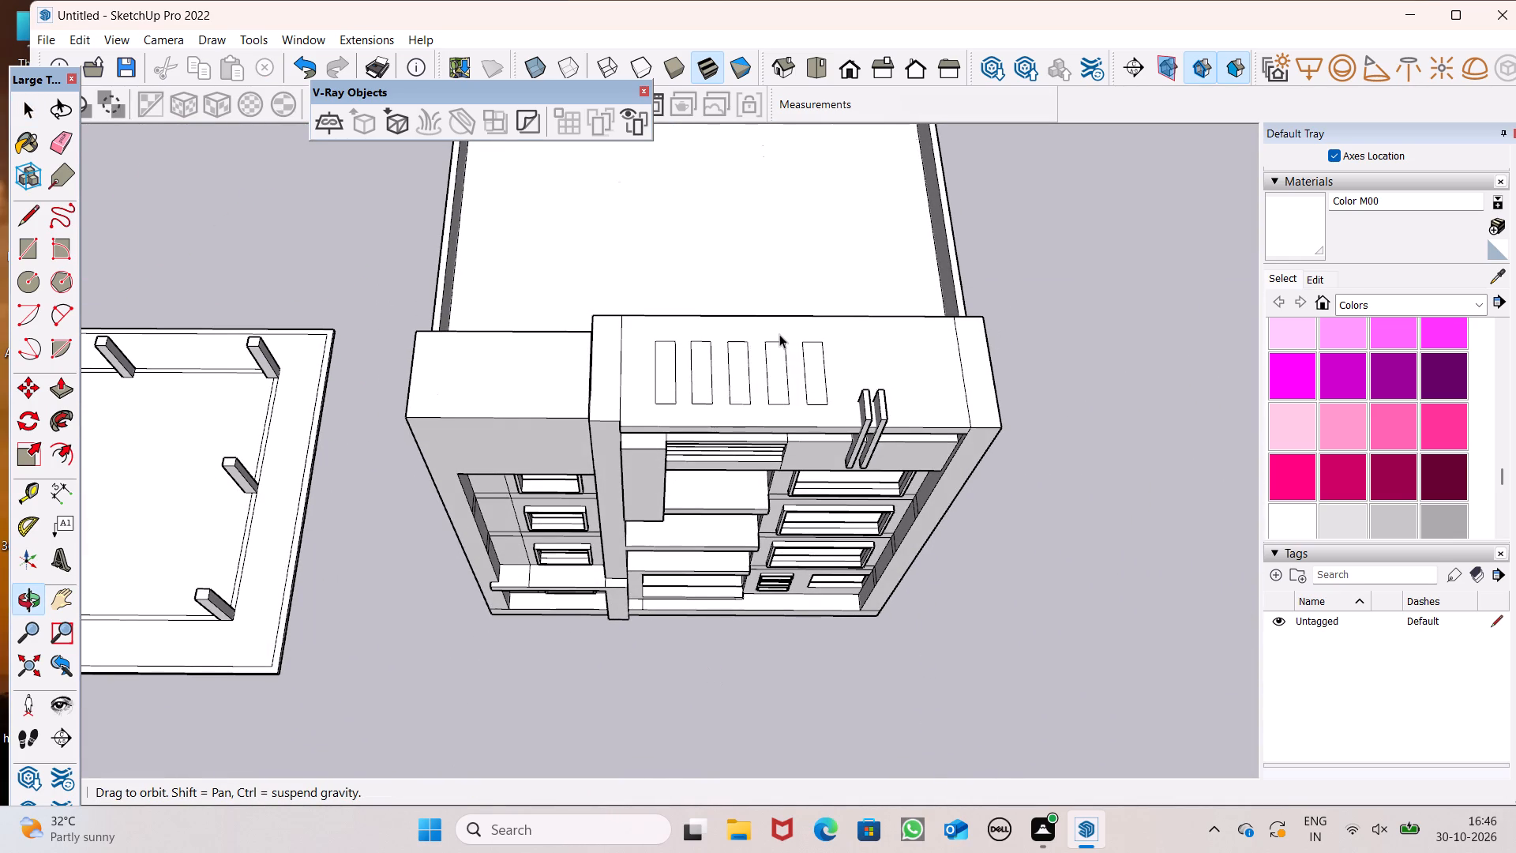
{"action": "scroll", "coordinate": [735, 366], "scroll_direction": "down", "scroll_amount": 2}
{"action": "scroll", "coordinate": [708, 338], "scroll_direction": "up", "scroll_amount": 4}
{"action": "scroll", "coordinate": [707, 338], "scroll_direction": "down", "scroll_amount": 4}
{"action": "scroll", "coordinate": [715, 316], "scroll_direction": "up", "scroll_amount": 5}
{"action": "scroll", "coordinate": [708, 359], "scroll_direction": "down", "scroll_amount": 3}
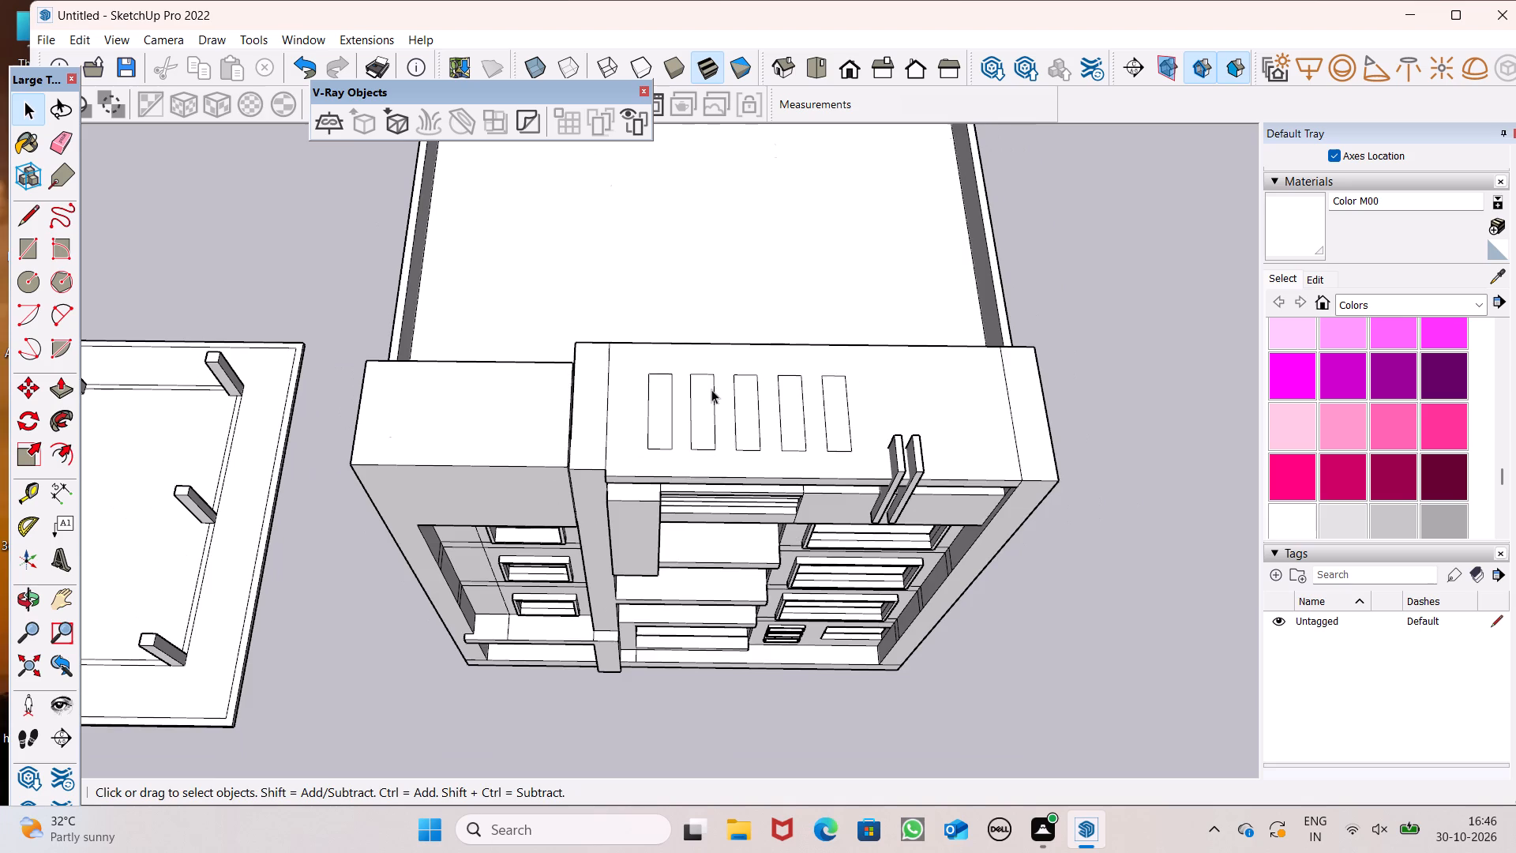
{"action": "middle_click_drag", "start_coordinate": [735, 432], "coordinate": [741, 498]}
{"action": "scroll", "coordinate": [680, 386], "scroll_direction": "up", "scroll_amount": 5}
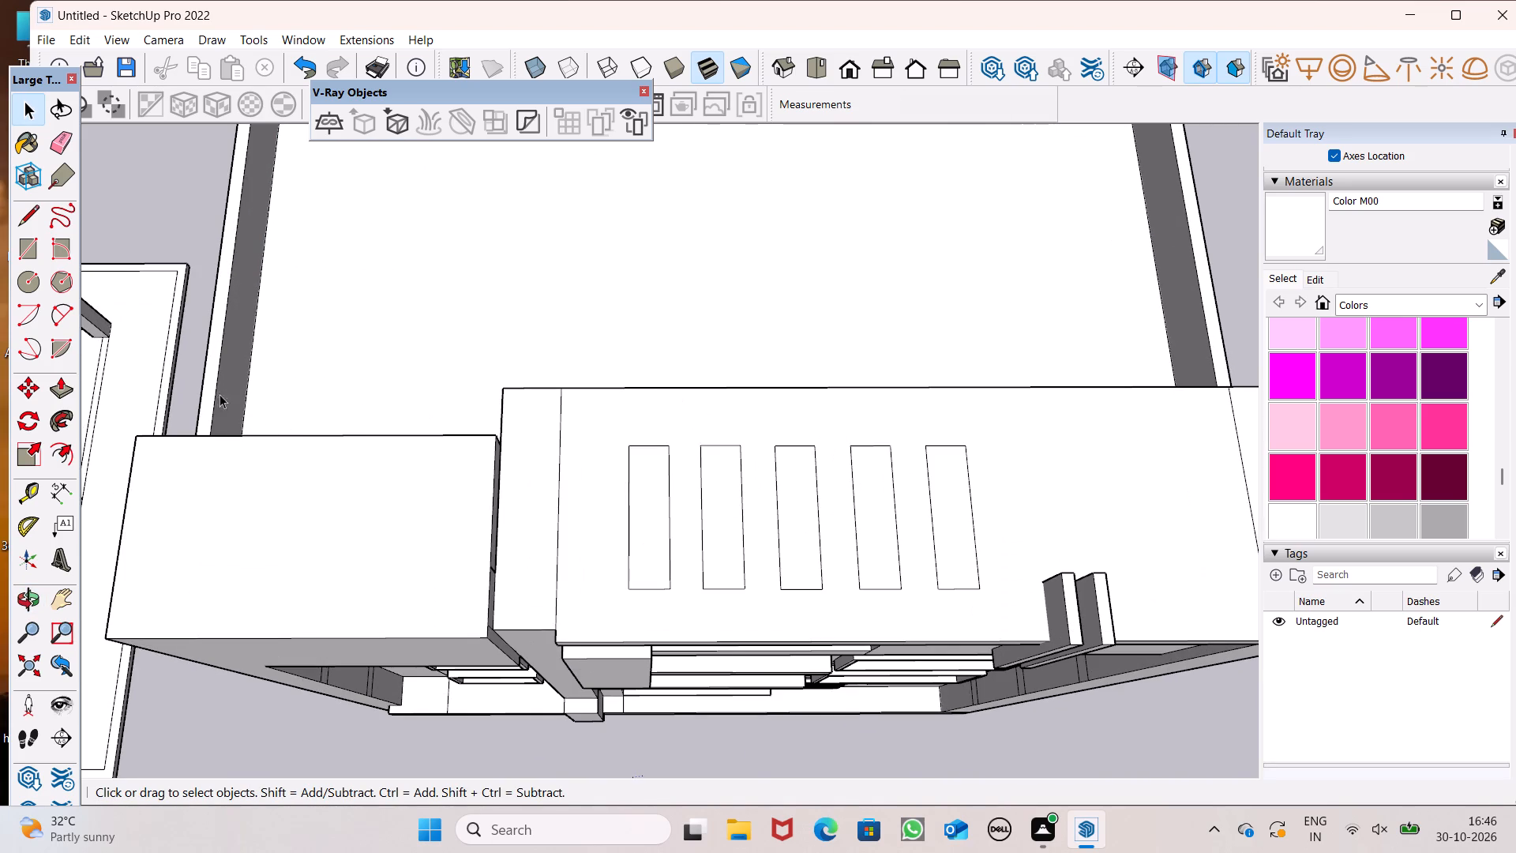
Push the first rectangle down about 1' 2 13/16" with Push/Pull to cut an opening through the top slab.
{"action": "left_click", "coordinate": [56, 393]}
{"action": "scroll", "coordinate": [433, 413], "scroll_direction": "down", "scroll_amount": 3}
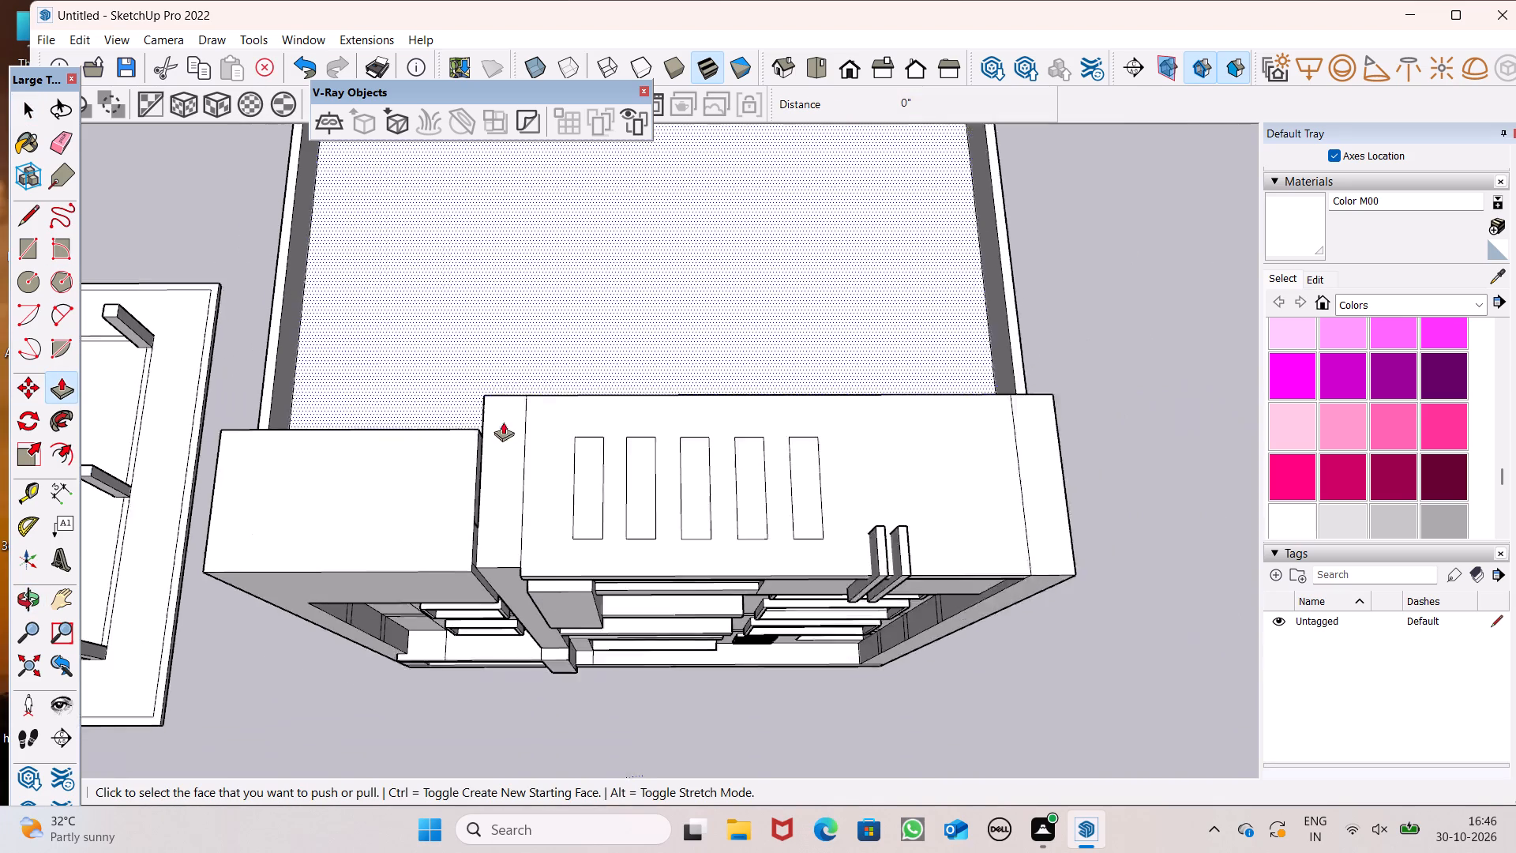
{"action": "scroll", "coordinate": [503, 422], "scroll_direction": "down", "scroll_amount": 1}
{"action": "scroll", "coordinate": [542, 466], "scroll_direction": "up", "scroll_amount": 1}
{"action": "scroll", "coordinate": [665, 472], "scroll_direction": "down", "scroll_amount": 3}
{"action": "scroll", "coordinate": [617, 507], "scroll_direction": "up", "scroll_amount": 7}
{"action": "scroll", "coordinate": [700, 428], "scroll_direction": "down", "scroll_amount": 4}
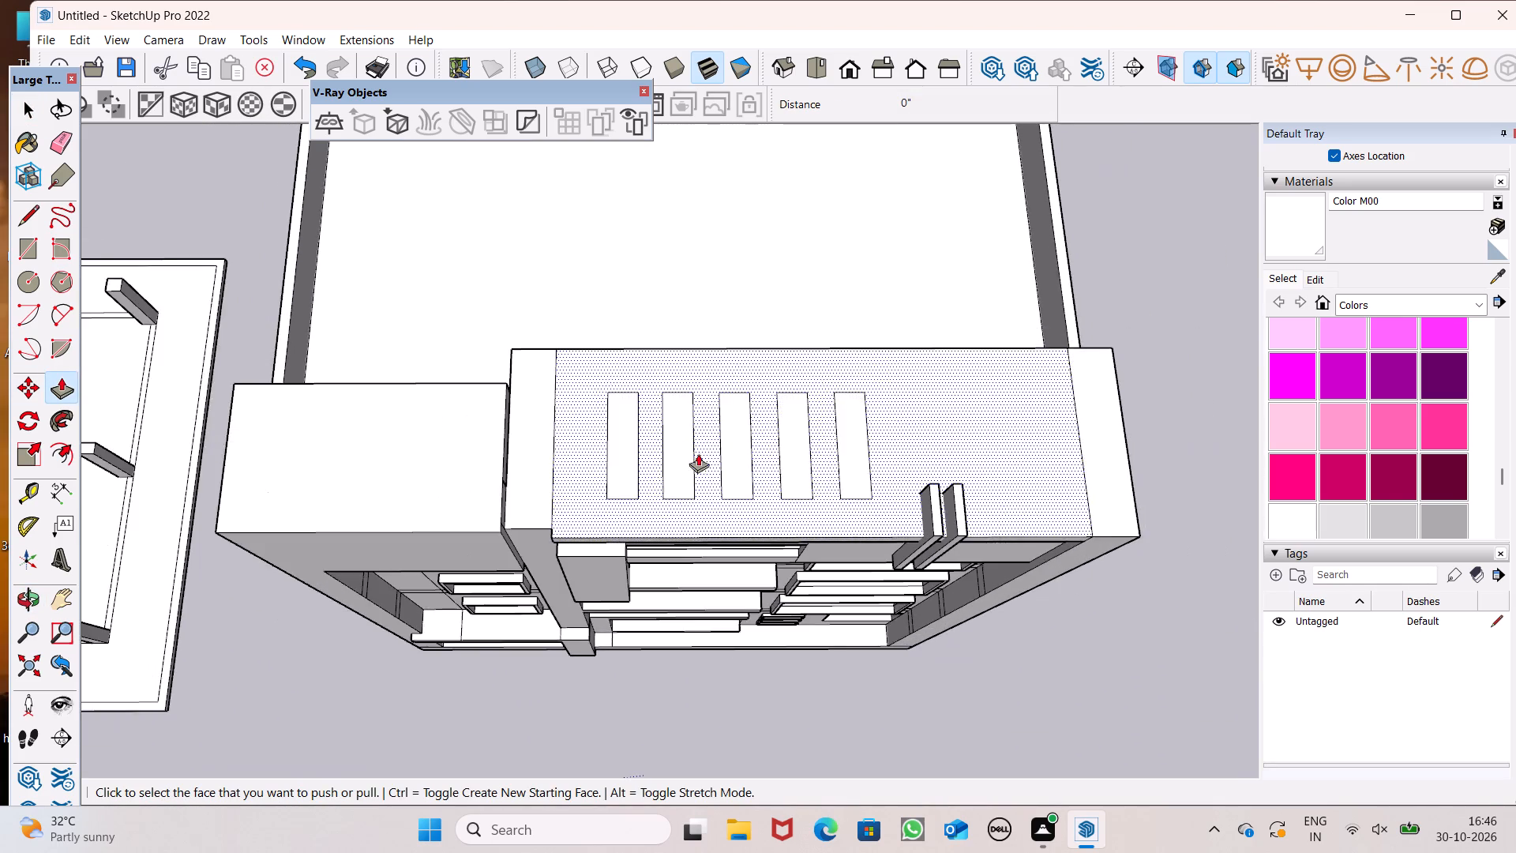
{"action": "middle_click_drag", "start_coordinate": [691, 462], "coordinate": [686, 352]}
{"action": "scroll", "coordinate": [622, 353], "scroll_direction": "up", "scroll_amount": 7}
{"action": "scroll", "coordinate": [636, 342], "scroll_direction": "down", "scroll_amount": 3}
{"action": "middle_click_drag", "start_coordinate": [756, 378], "coordinate": [764, 434]}
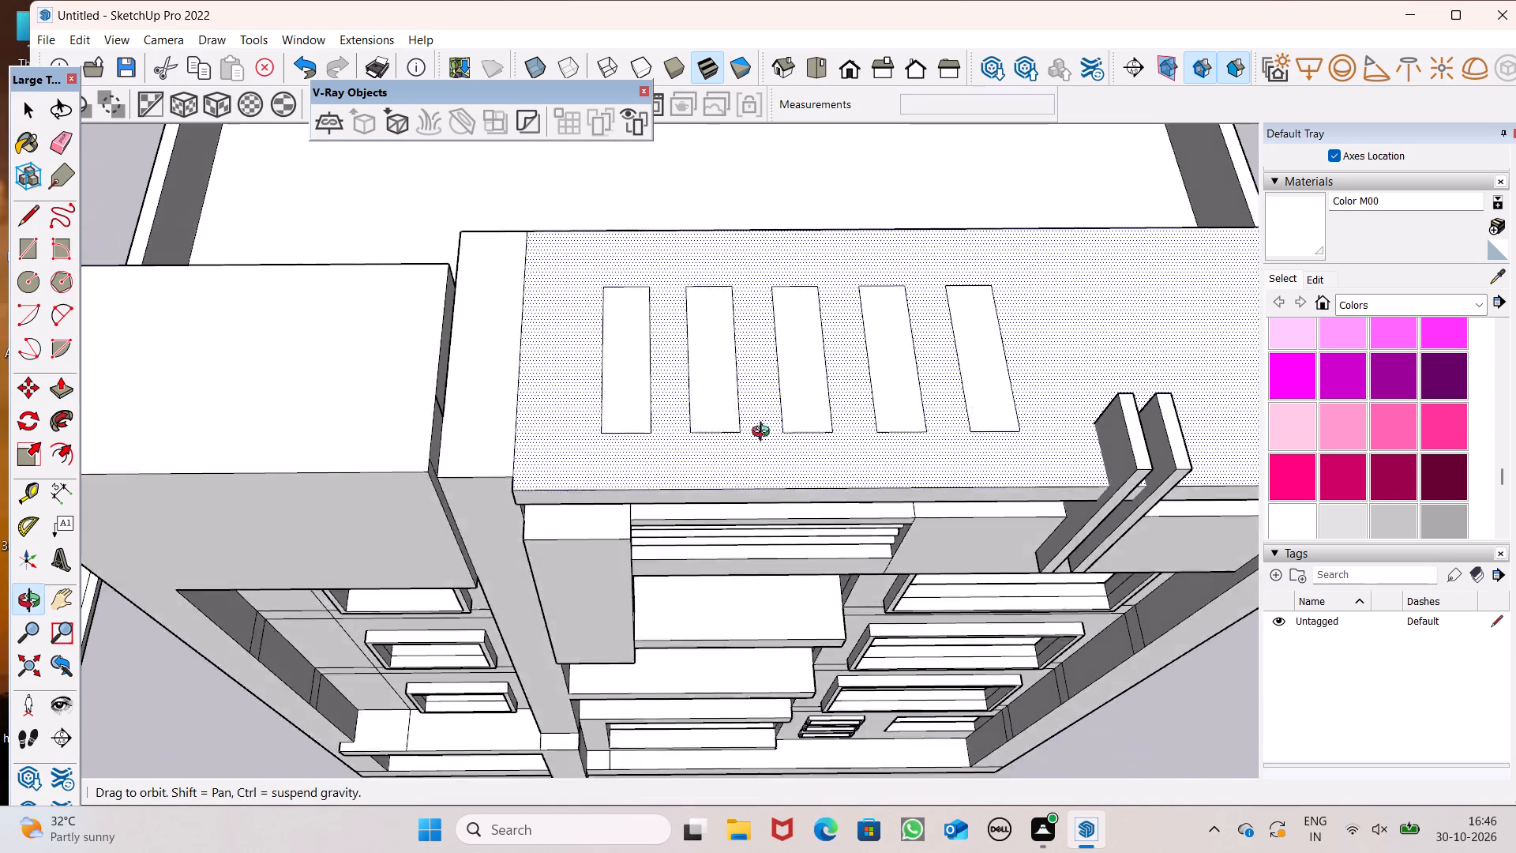
{"action": "middle_click_drag", "start_coordinate": [764, 434], "coordinate": [757, 482]}
{"action": "scroll", "coordinate": [718, 403], "scroll_direction": "down", "scroll_amount": 4}
{"action": "middle_click_drag", "start_coordinate": [720, 436], "coordinate": [720, 489]}
{"action": "scroll", "coordinate": [720, 489], "scroll_direction": "up", "scroll_amount": 7}
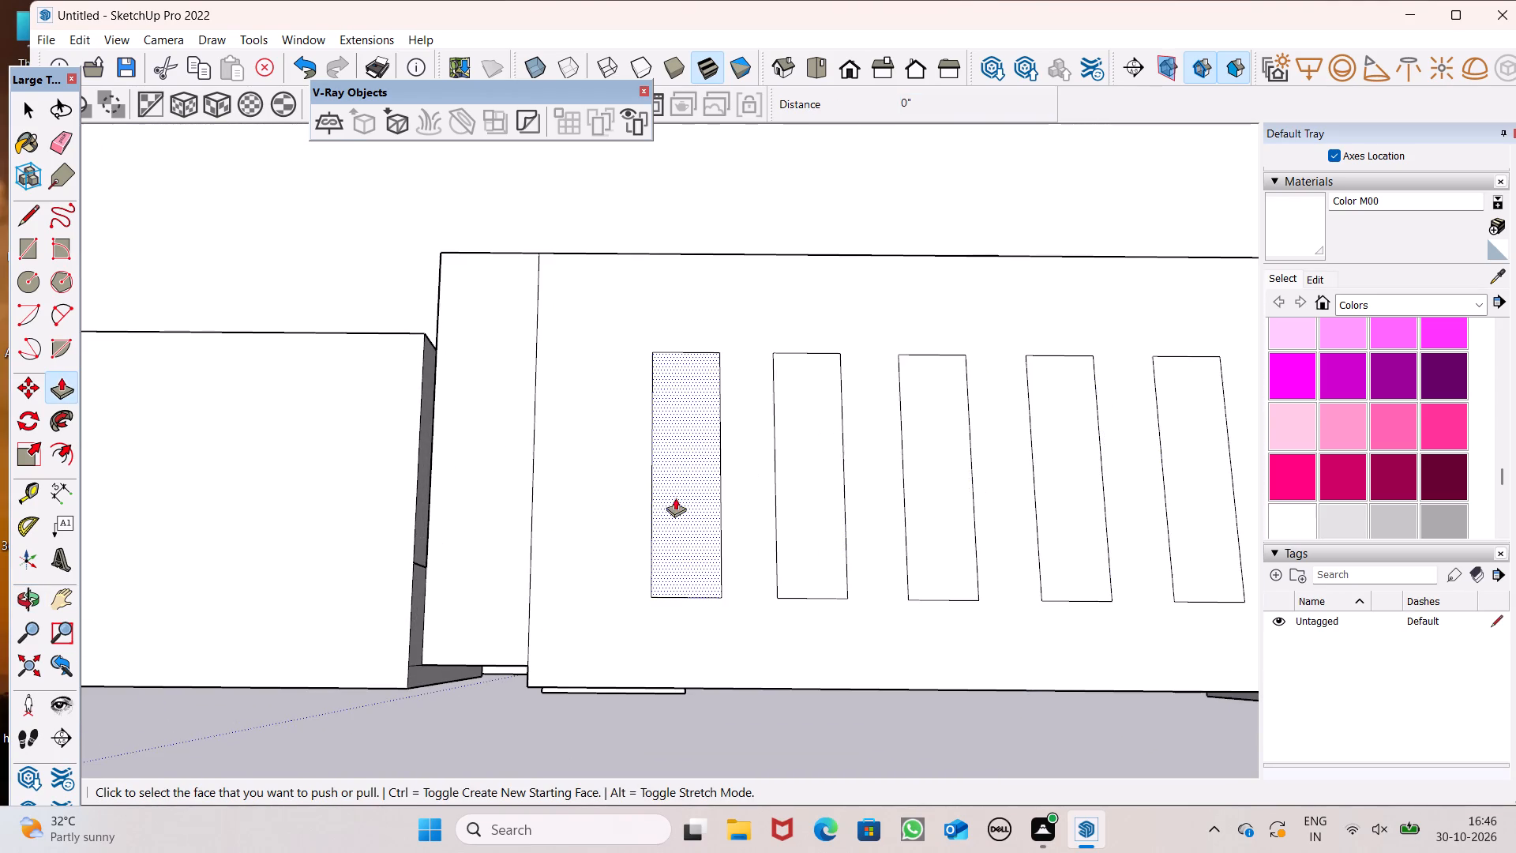
{"action": "left_click_drag", "start_coordinate": [677, 502], "coordinate": [719, 529]}
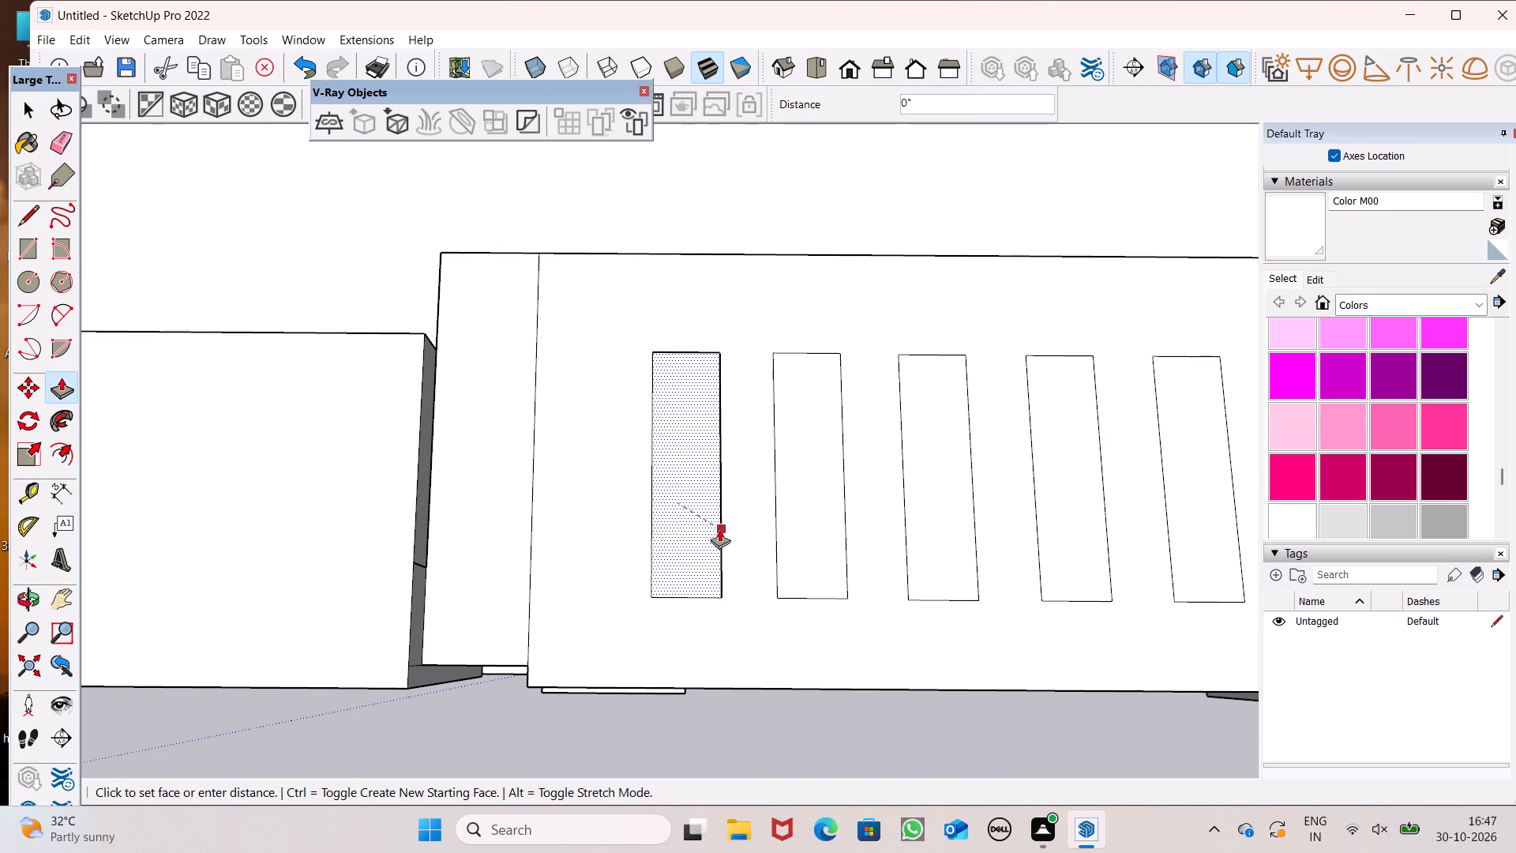
{"action": "left_click_drag", "start_coordinate": [719, 529], "coordinate": [677, 547]}
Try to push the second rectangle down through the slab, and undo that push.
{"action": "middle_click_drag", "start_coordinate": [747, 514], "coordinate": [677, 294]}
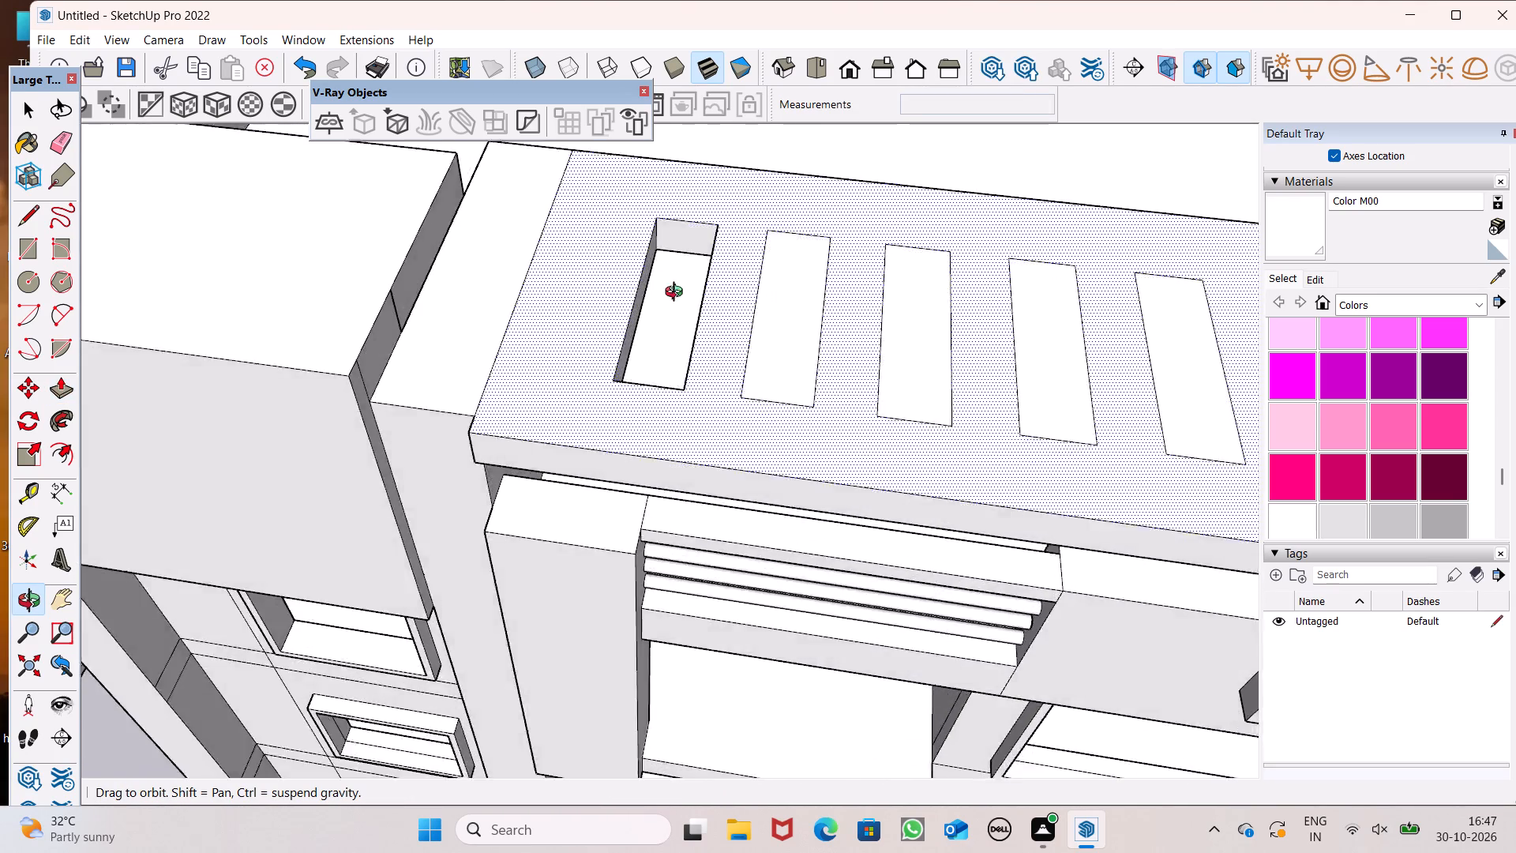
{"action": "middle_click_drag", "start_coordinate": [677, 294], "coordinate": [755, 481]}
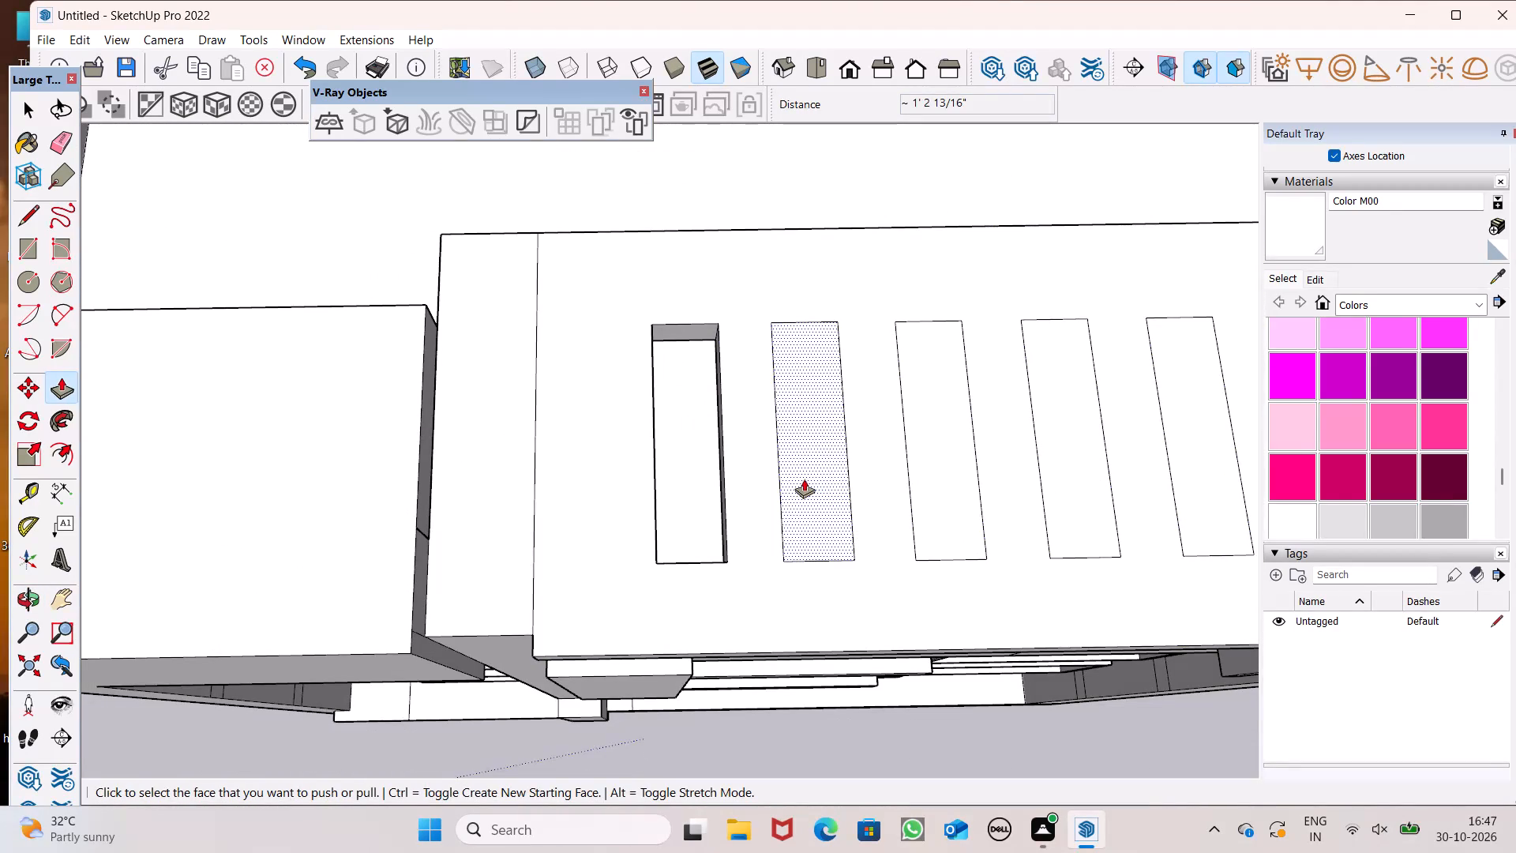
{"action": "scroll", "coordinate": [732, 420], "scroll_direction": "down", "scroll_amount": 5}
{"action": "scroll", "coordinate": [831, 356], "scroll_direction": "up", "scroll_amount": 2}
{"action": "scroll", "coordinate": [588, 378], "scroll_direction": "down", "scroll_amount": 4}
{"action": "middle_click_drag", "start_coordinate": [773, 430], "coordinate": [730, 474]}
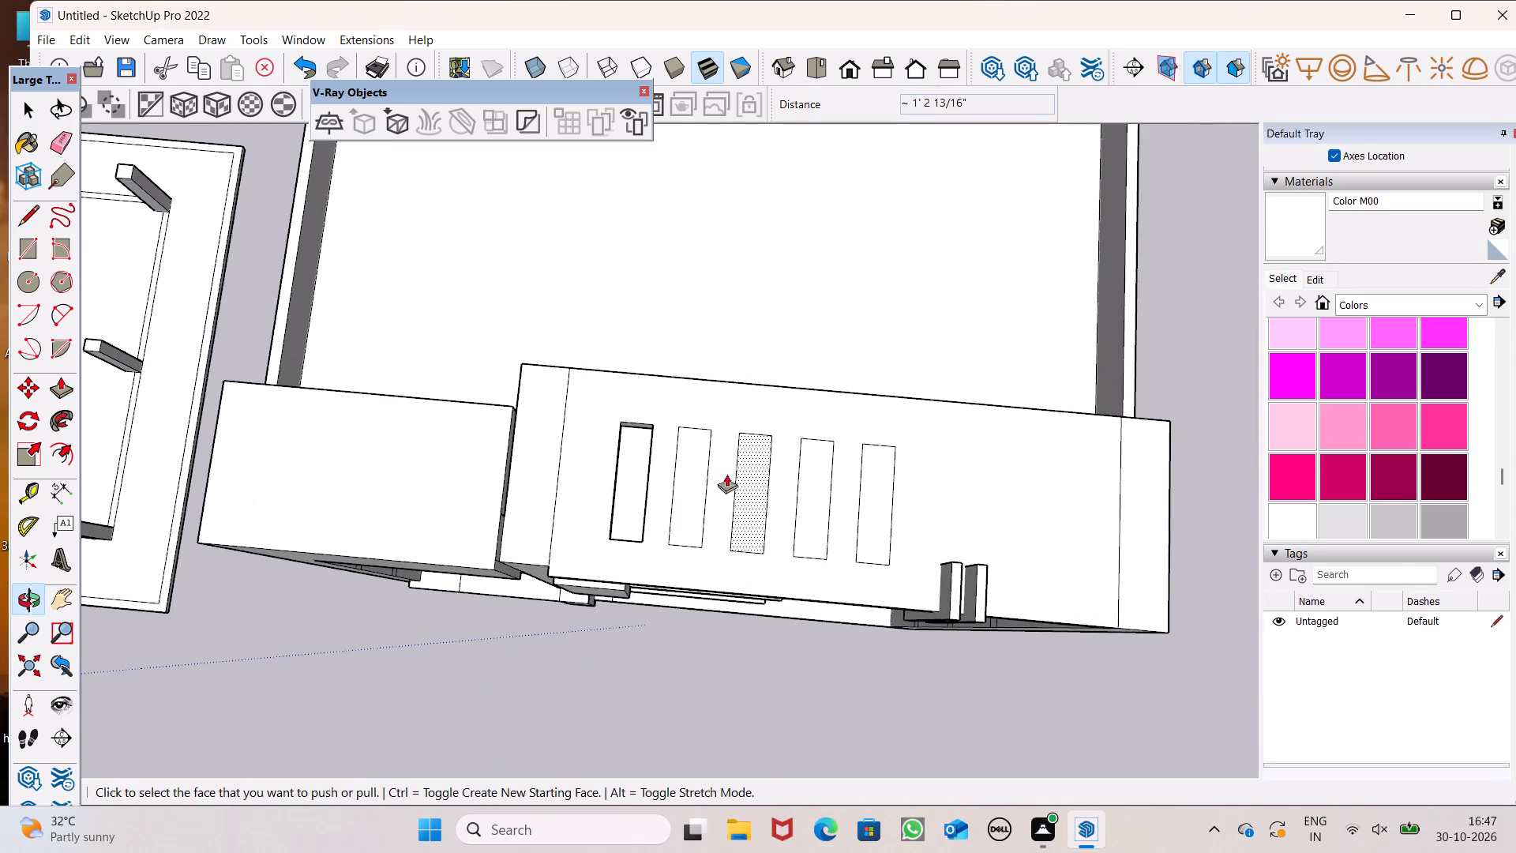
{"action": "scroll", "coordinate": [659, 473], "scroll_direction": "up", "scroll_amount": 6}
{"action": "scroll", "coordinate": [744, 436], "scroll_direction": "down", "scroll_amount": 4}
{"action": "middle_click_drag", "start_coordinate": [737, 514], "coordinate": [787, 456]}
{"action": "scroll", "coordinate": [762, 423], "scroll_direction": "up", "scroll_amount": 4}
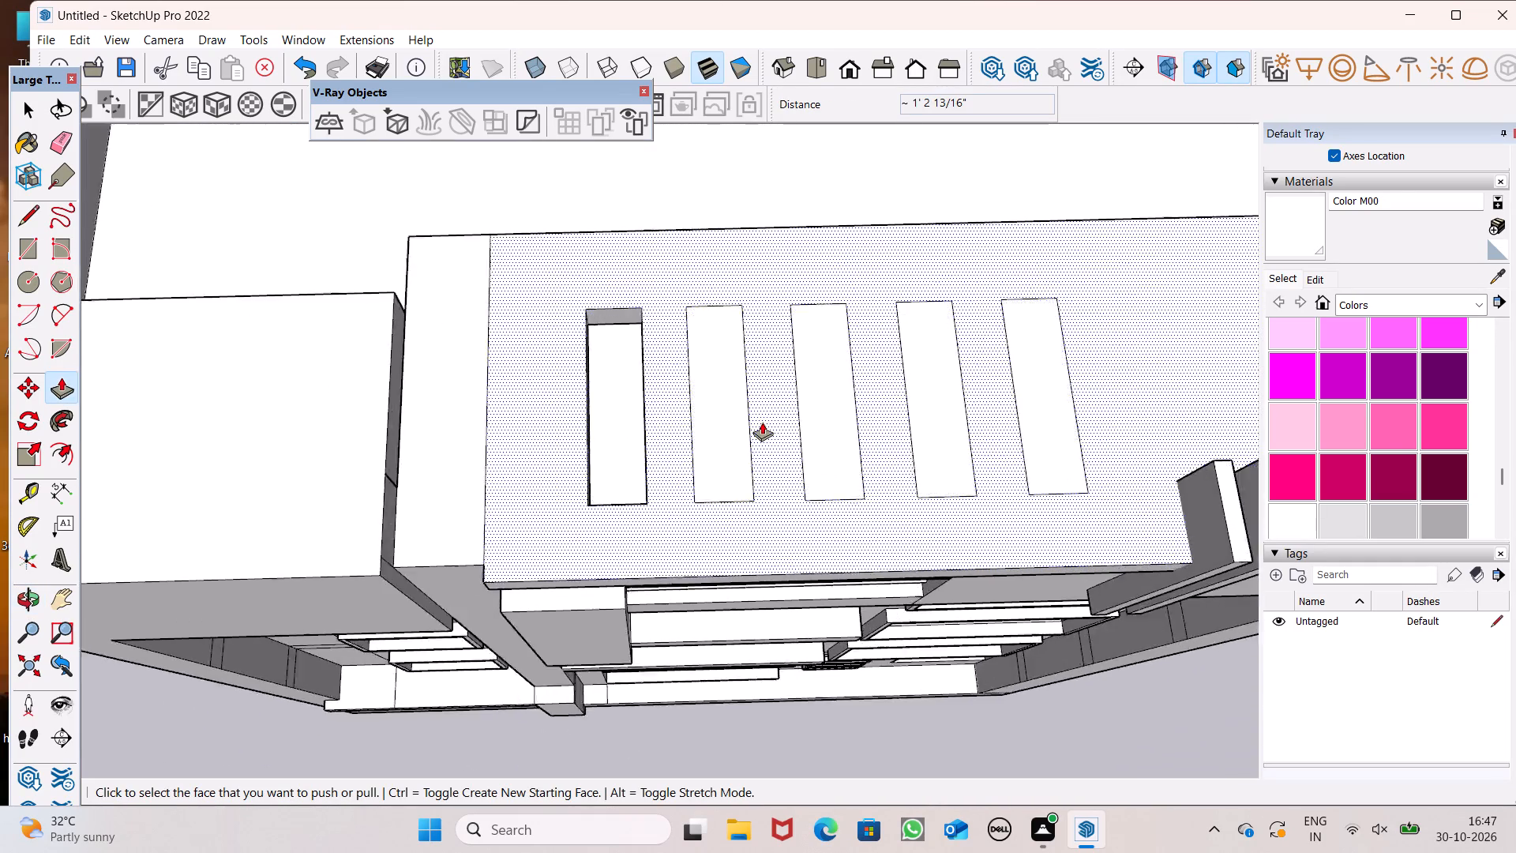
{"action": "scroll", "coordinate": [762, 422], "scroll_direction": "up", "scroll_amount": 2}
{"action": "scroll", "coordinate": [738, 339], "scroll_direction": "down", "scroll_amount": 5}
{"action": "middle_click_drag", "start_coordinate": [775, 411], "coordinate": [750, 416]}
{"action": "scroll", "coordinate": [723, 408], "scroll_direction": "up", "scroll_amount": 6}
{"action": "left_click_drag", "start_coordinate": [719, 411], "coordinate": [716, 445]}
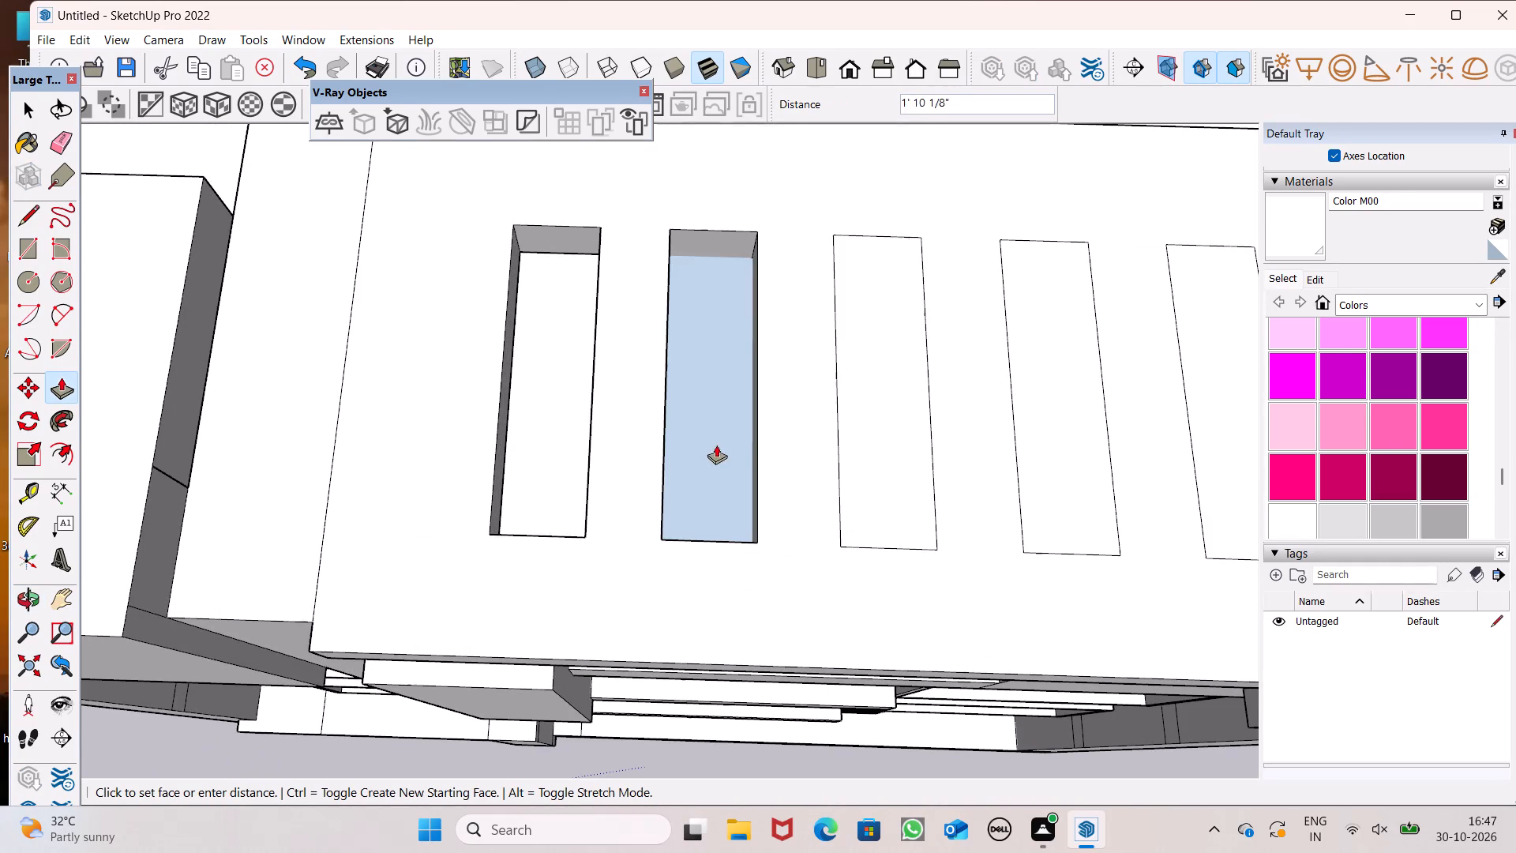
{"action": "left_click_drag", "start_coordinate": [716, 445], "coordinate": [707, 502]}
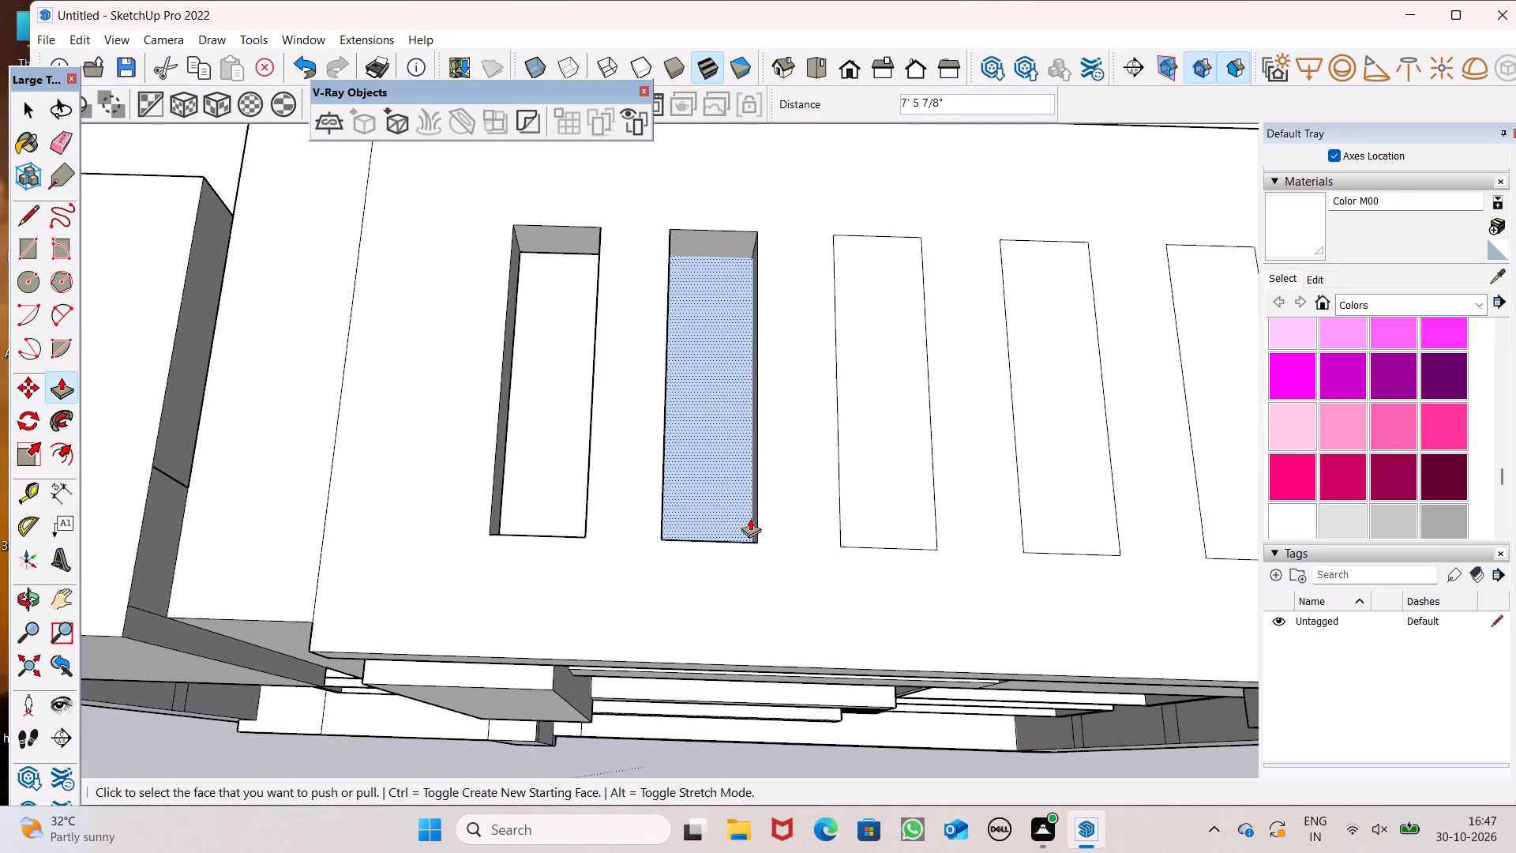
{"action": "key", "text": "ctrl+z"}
Push the second rectangle down about 1' 2 13/16" to cut a matching opening through the top slab.
{"action": "middle_click_drag", "start_coordinate": [743, 504], "coordinate": [728, 167]}
{"action": "scroll", "coordinate": [728, 167], "scroll_direction": "up", "scroll_amount": 1}
{"action": "scroll", "coordinate": [734, 316], "scroll_direction": "down", "scroll_amount": 4}
{"action": "middle_click_drag", "start_coordinate": [730, 328], "coordinate": [736, 441]}
{"action": "scroll", "coordinate": [756, 385], "scroll_direction": "down", "scroll_amount": 6}
{"action": "middle_click_drag", "start_coordinate": [696, 250], "coordinate": [709, 426]}
{"action": "scroll", "coordinate": [750, 411], "scroll_direction": "up", "scroll_amount": 6}
{"action": "left_click_drag", "start_coordinate": [738, 406], "coordinate": [729, 436]}
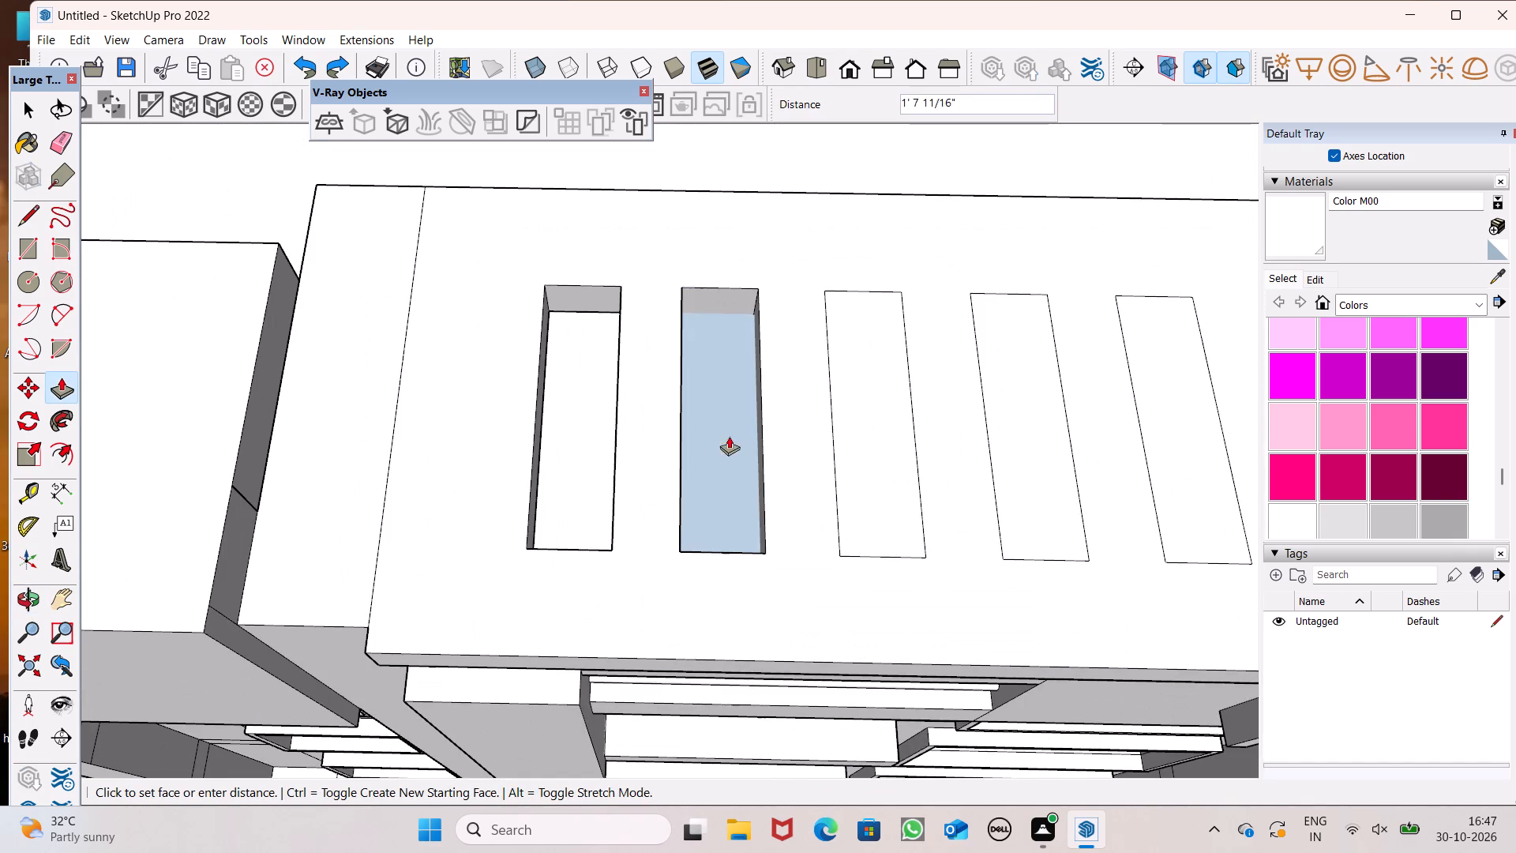
{"action": "left_click_drag", "start_coordinate": [729, 436], "coordinate": [711, 491]}
{"action": "scroll", "coordinate": [688, 456], "scroll_direction": "down", "scroll_amount": 3}
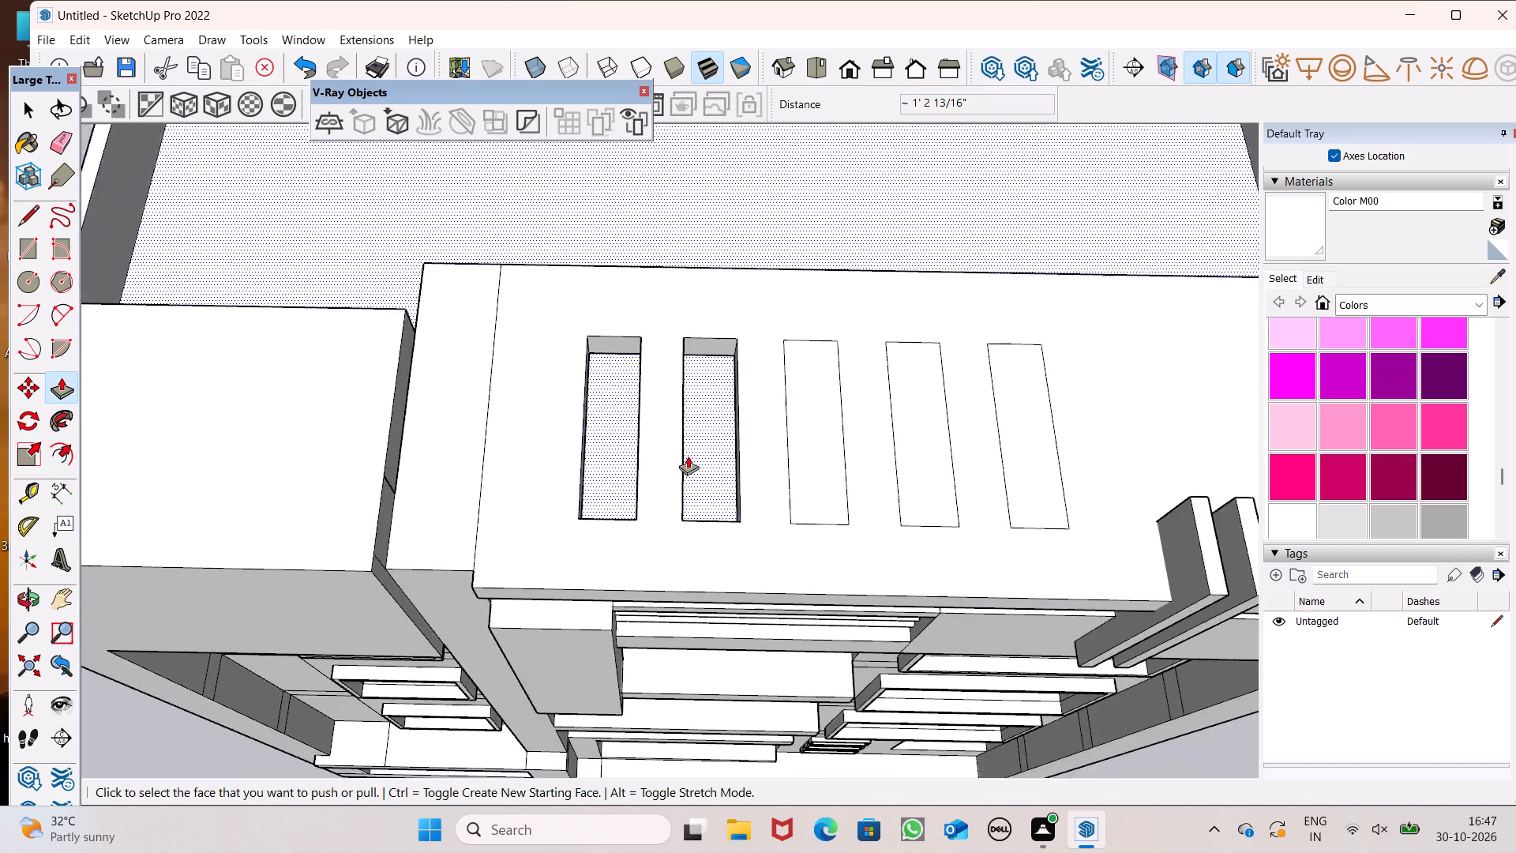
Push the third, fourth and fifth rectangles down about 1' 2 13/16" with Push/Pull to cut matching openings through the top slab.
{"action": "scroll", "coordinate": [688, 456], "scroll_direction": "down", "scroll_amount": 1}
{"action": "scroll", "coordinate": [820, 449], "scroll_direction": "up", "scroll_amount": 3}
{"action": "left_click_drag", "start_coordinate": [804, 417], "coordinate": [794, 468]}
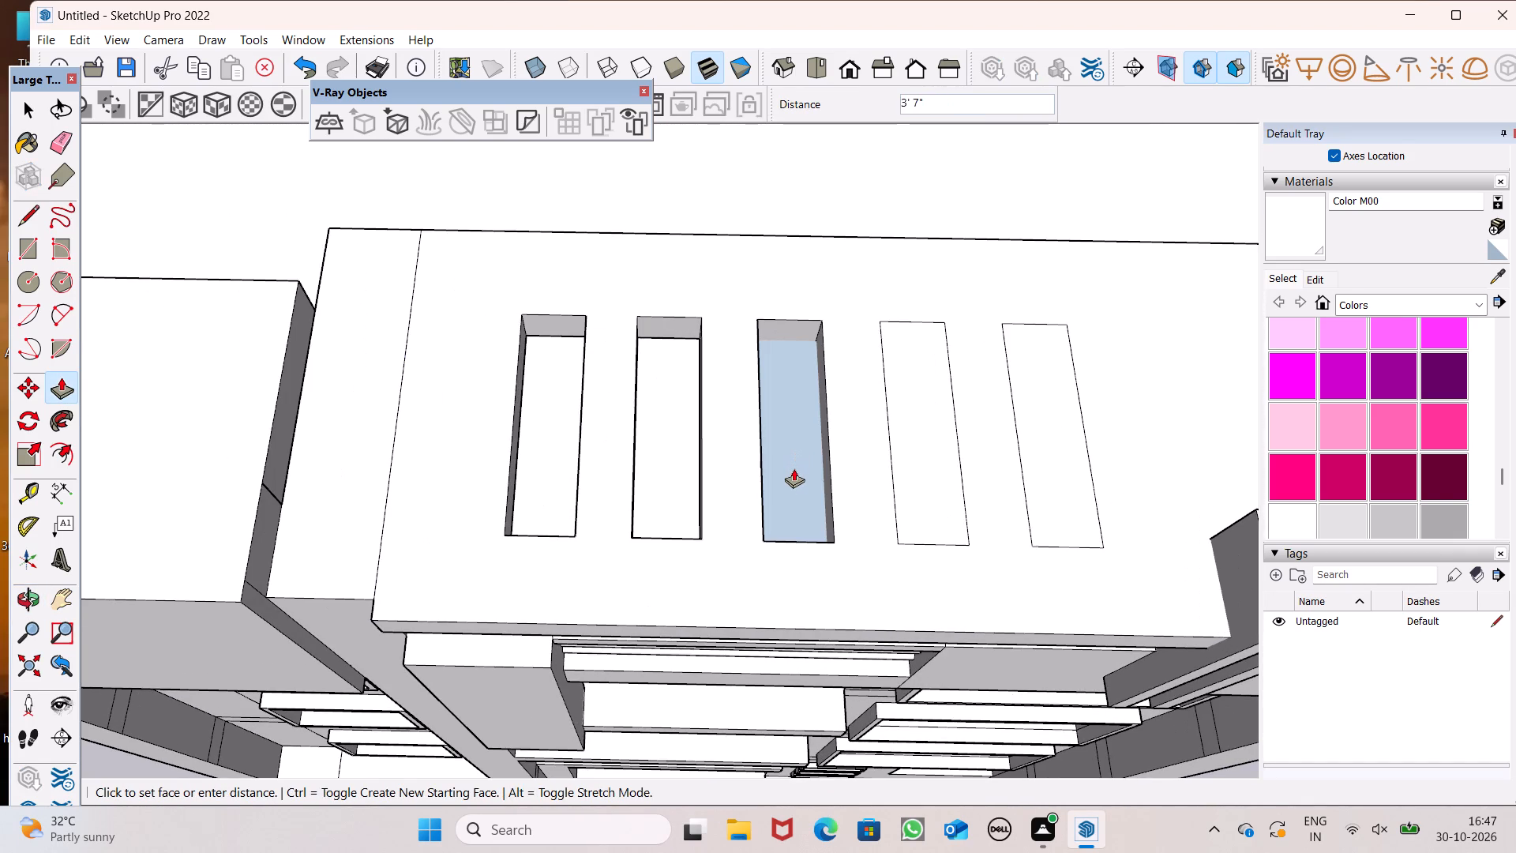
{"action": "left_click_drag", "start_coordinate": [794, 468], "coordinate": [801, 475]}
{"action": "scroll", "coordinate": [737, 434], "scroll_direction": "down", "scroll_amount": 5}
{"action": "scroll", "coordinate": [914, 447], "scroll_direction": "up", "scroll_amount": 4}
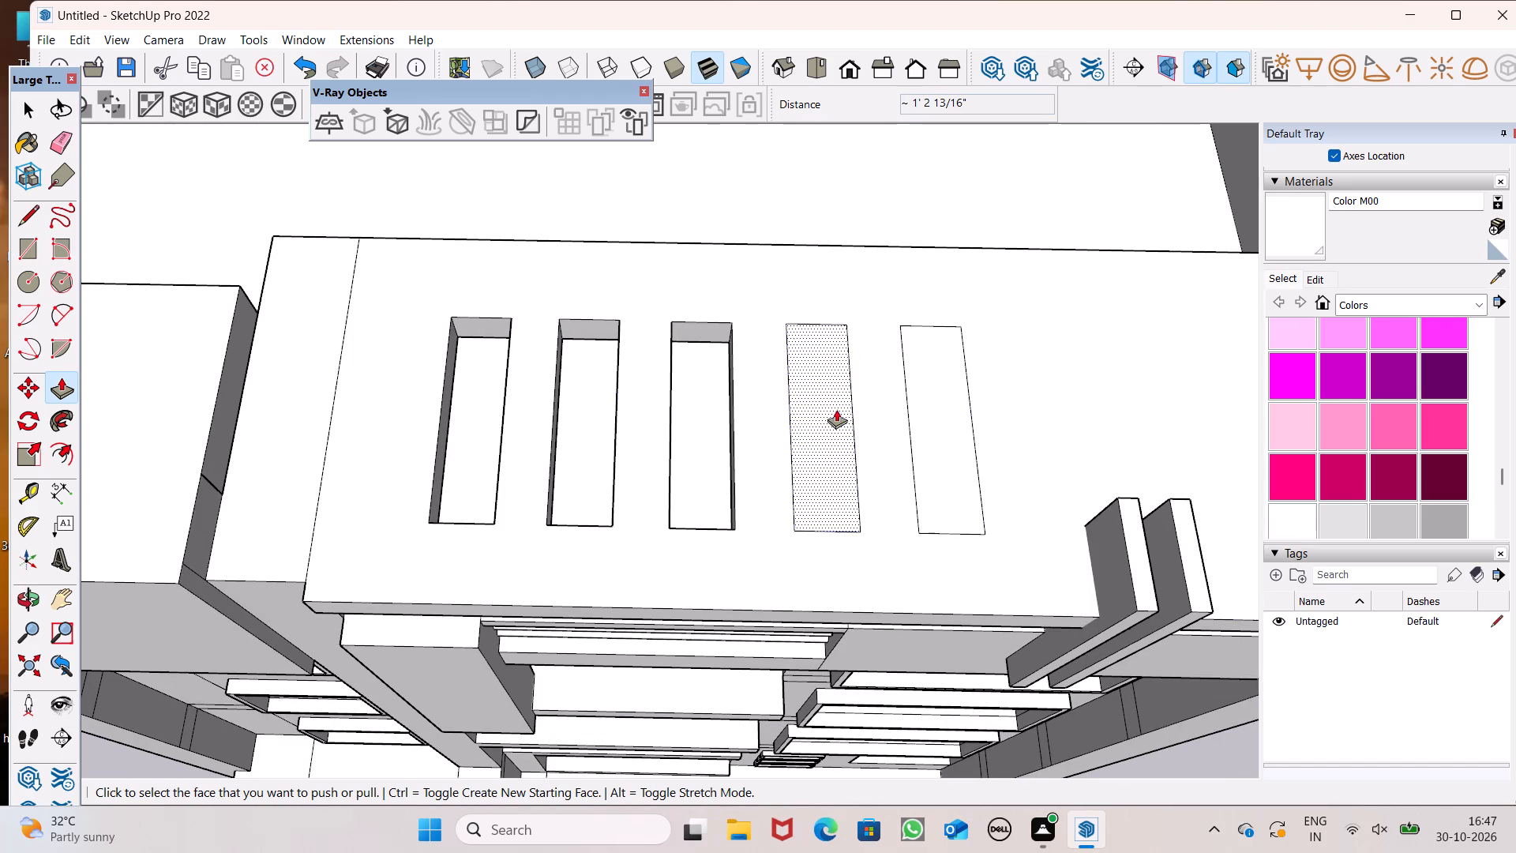
{"action": "left_click_drag", "start_coordinate": [836, 408], "coordinate": [826, 470]}
{"action": "scroll", "coordinate": [701, 405], "scroll_direction": "down", "scroll_amount": 6}
{"action": "scroll", "coordinate": [872, 401], "scroll_direction": "up", "scroll_amount": 5}
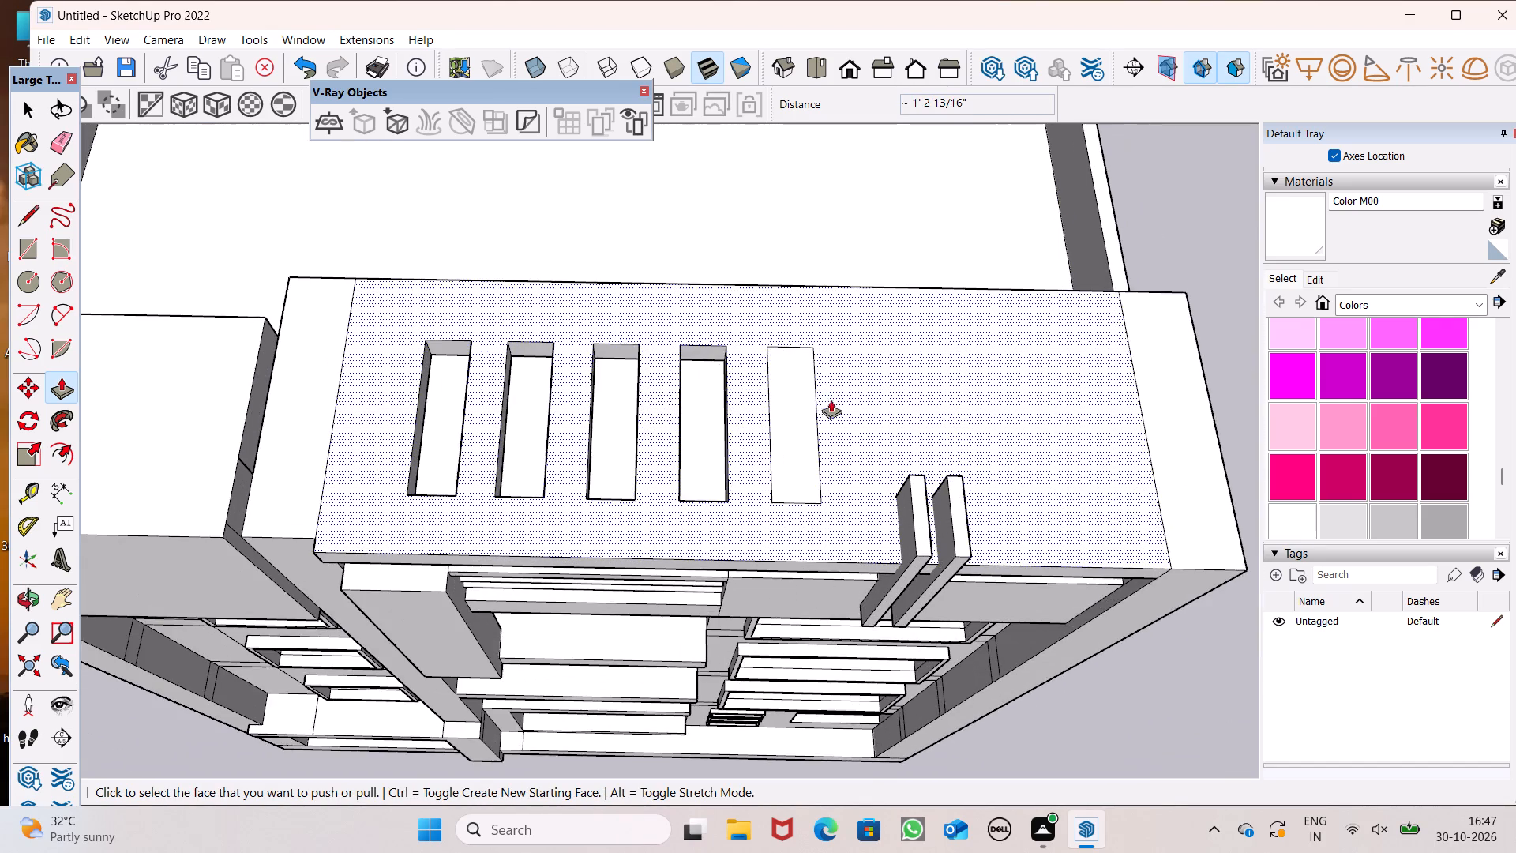
{"action": "scroll", "coordinate": [794, 396], "scroll_direction": "up", "scroll_amount": 3}
{"action": "left_click_drag", "start_coordinate": [794, 396], "coordinate": [794, 430]}
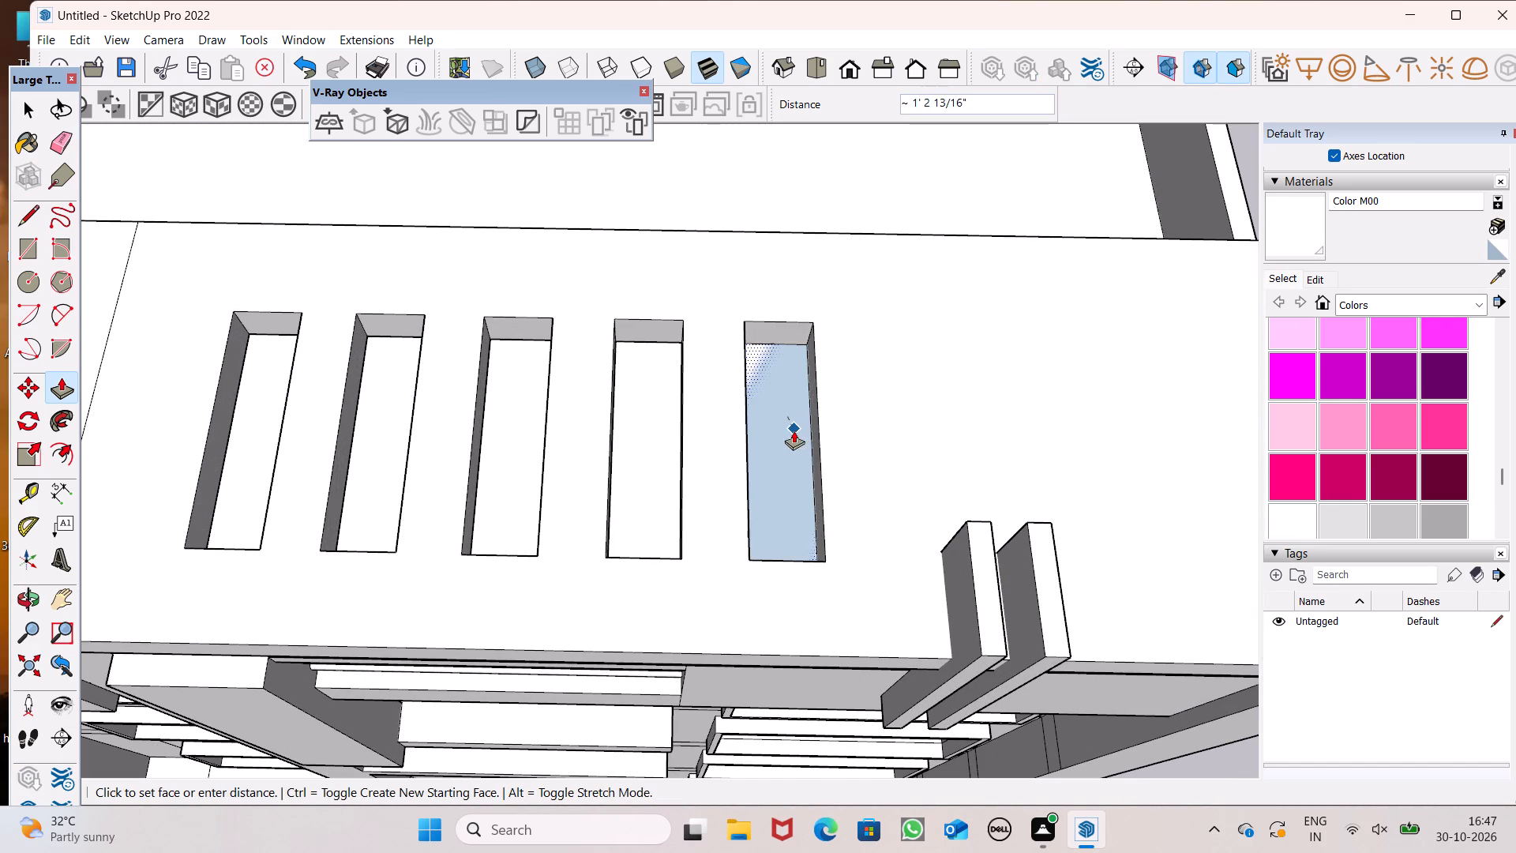
{"action": "left_click_drag", "start_coordinate": [794, 430], "coordinate": [794, 441]}
Examine the building's front facade, the slab openings and the projecting column beside the top balcony from different angles.
{"action": "scroll", "coordinate": [785, 377], "scroll_direction": "down", "scroll_amount": 6}
{"action": "middle_click_drag", "start_coordinate": [802, 449], "coordinate": [842, 48]}
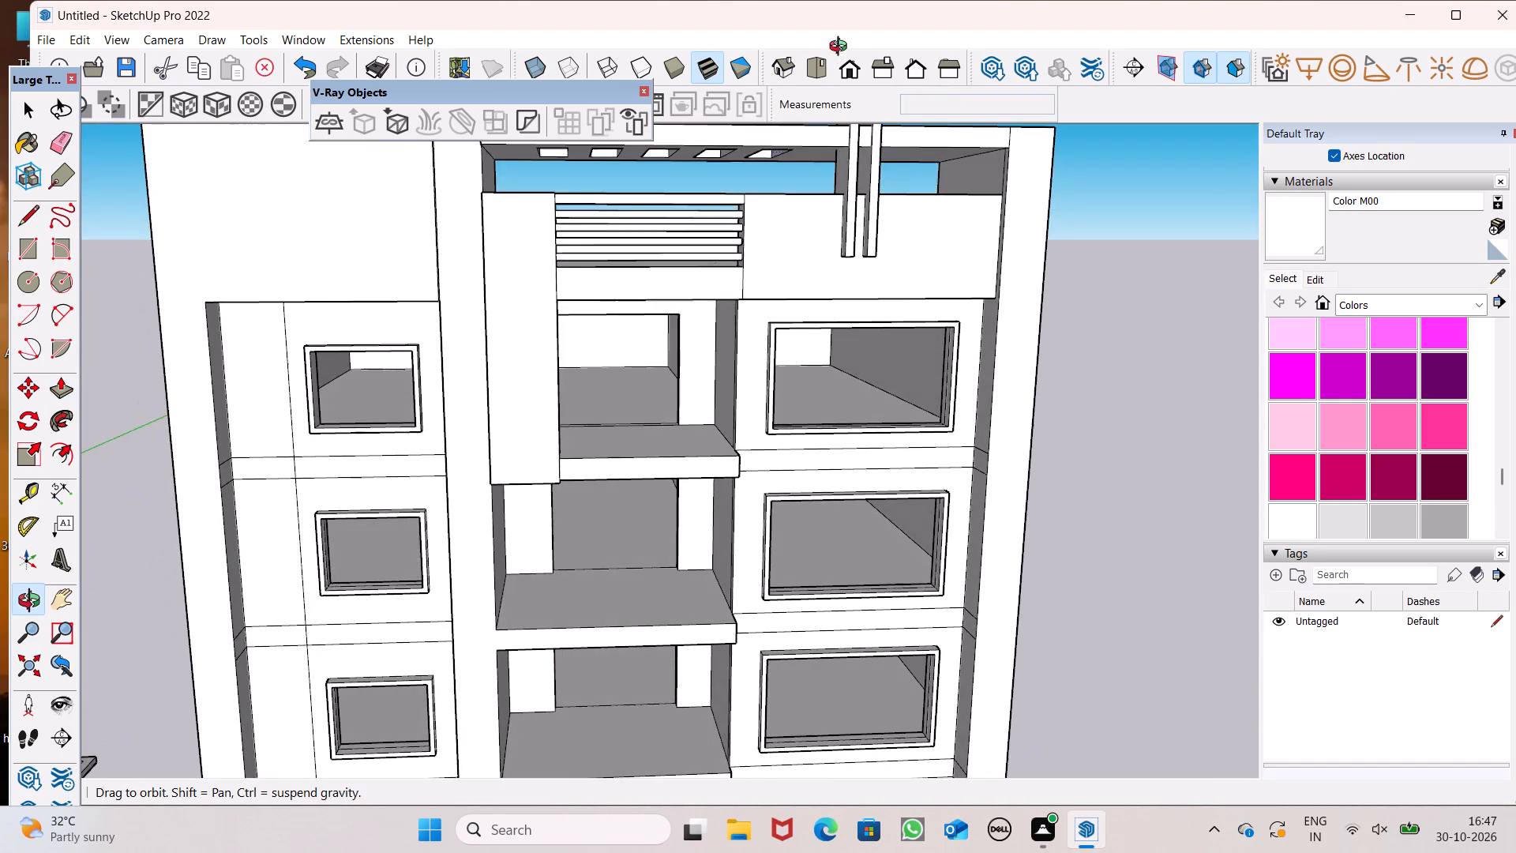
{"action": "middle_click_drag", "start_coordinate": [842, 48], "coordinate": [842, 54]}
{"action": "scroll", "coordinate": [828, 200], "scroll_direction": "down", "scroll_amount": 5}
{"action": "key", "text": "space"}
{"action": "scroll", "coordinate": [807, 231], "scroll_direction": "down", "scroll_amount": 3}
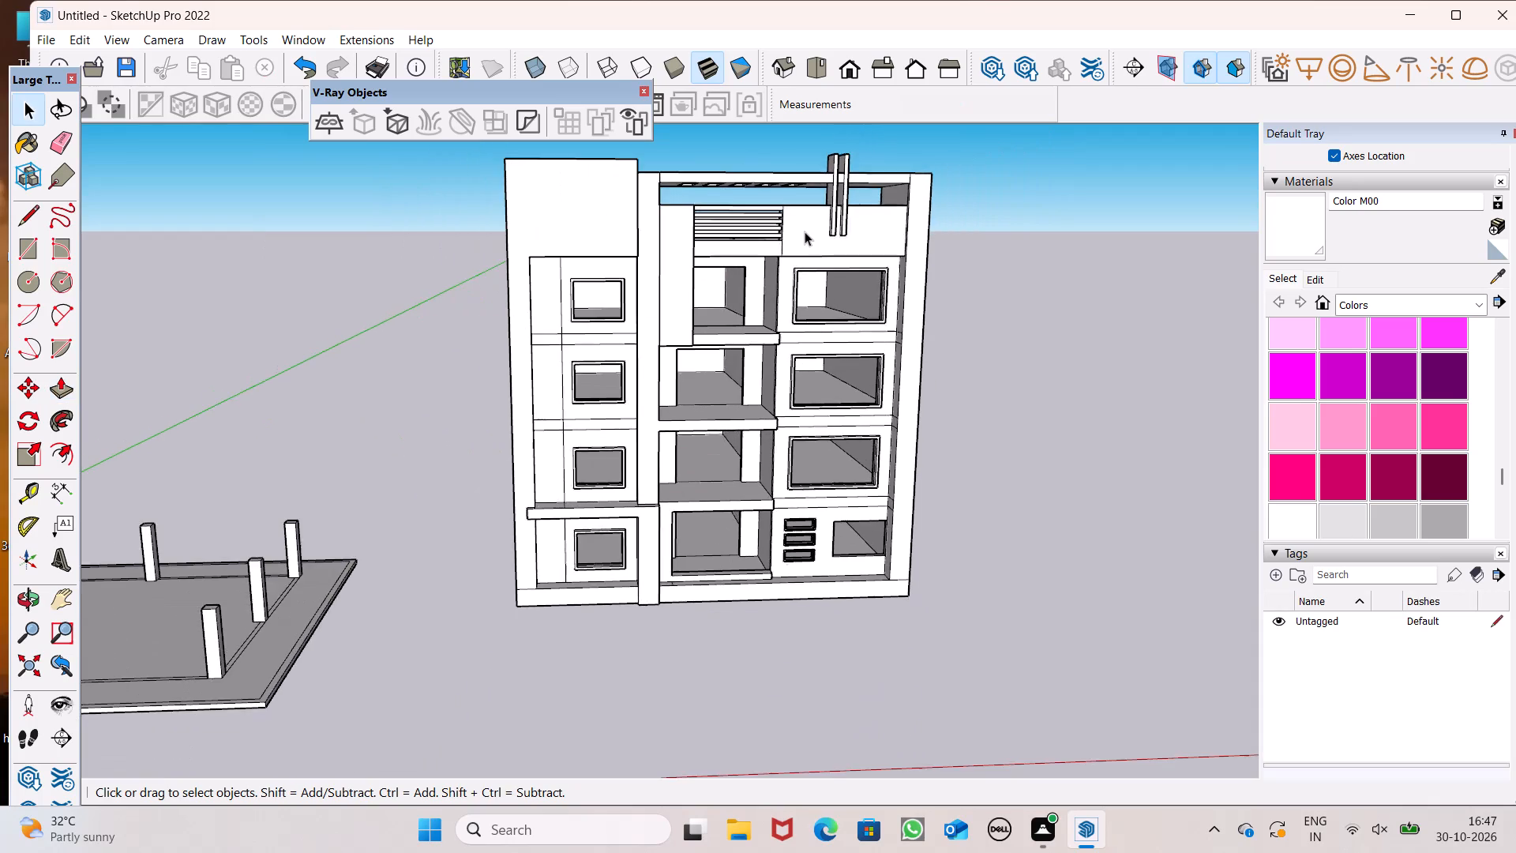
{"action": "middle_click_drag", "start_coordinate": [802, 231], "coordinate": [663, 230]}
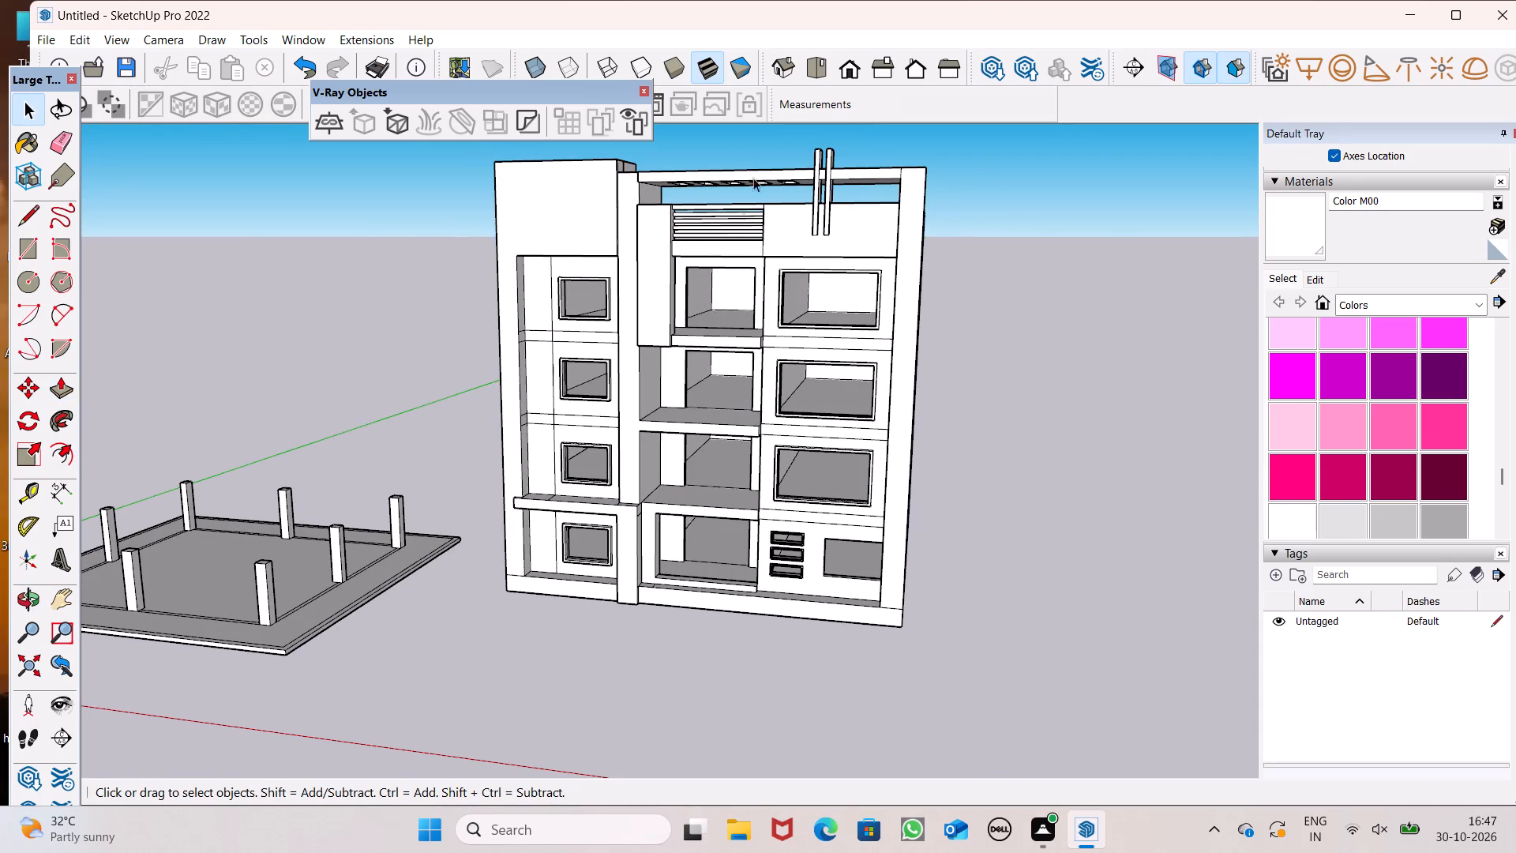
{"action": "scroll", "coordinate": [690, 228], "scroll_direction": "down", "scroll_amount": 1}
{"action": "scroll", "coordinate": [690, 228], "scroll_direction": "up", "scroll_amount": 5}
{"action": "middle_click_drag", "start_coordinate": [657, 264], "coordinate": [601, 392]}
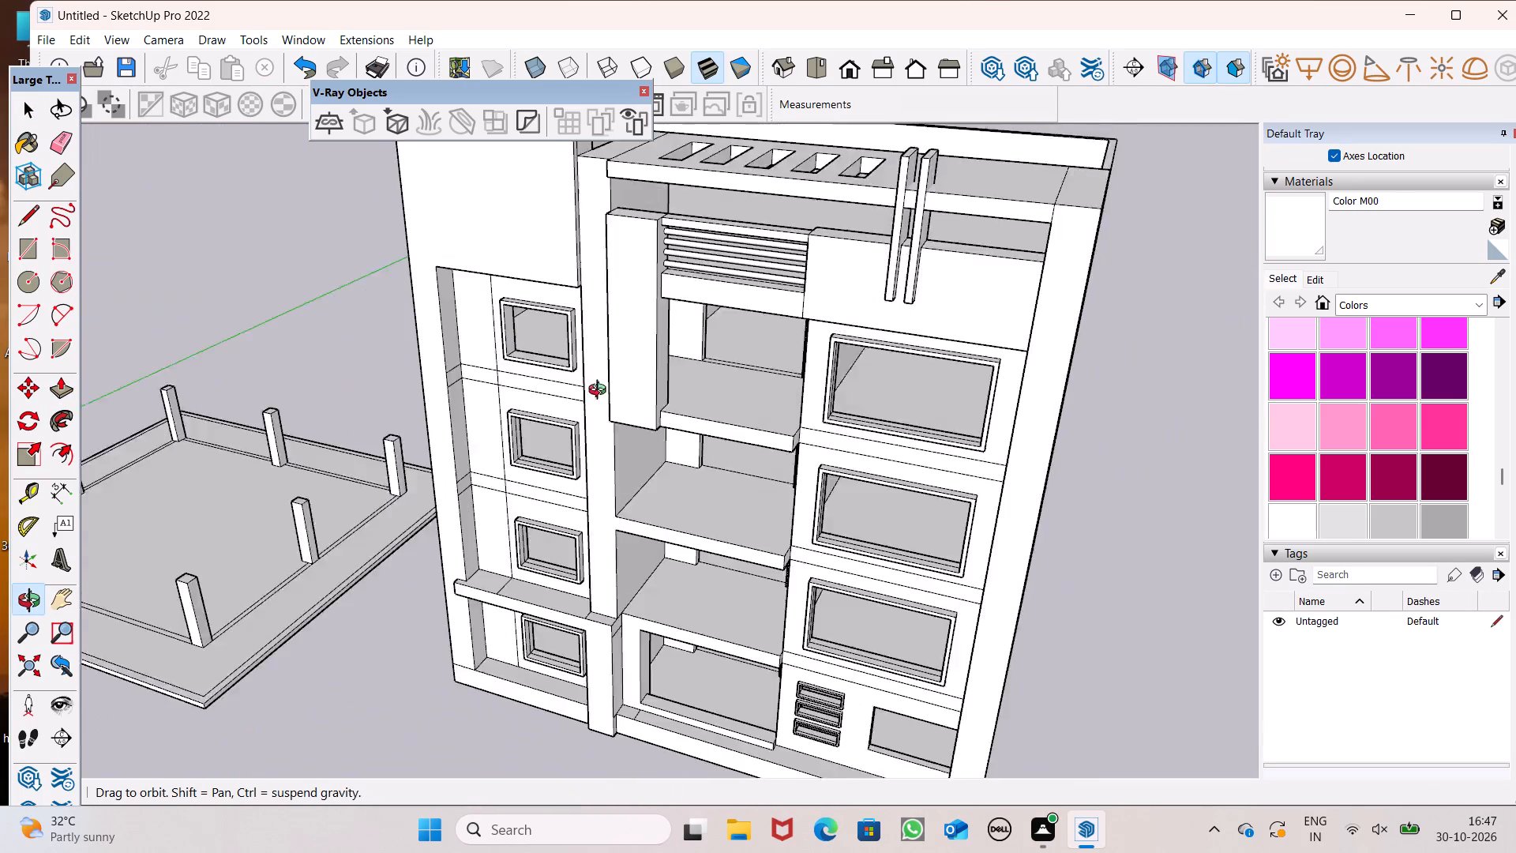
{"action": "middle_click_drag", "start_coordinate": [601, 392], "coordinate": [662, 327]}
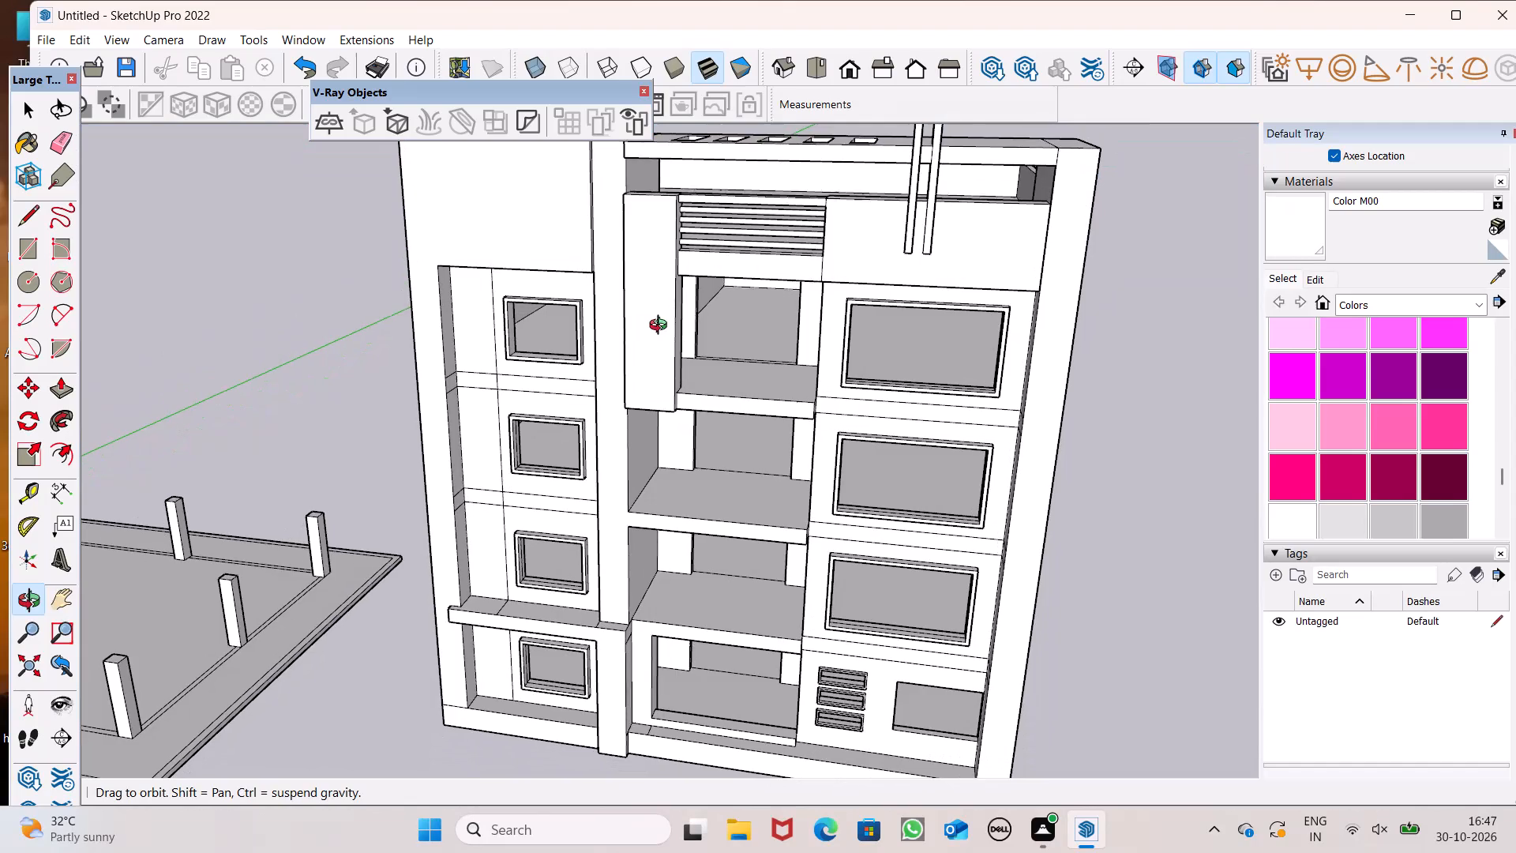
{"action": "middle_click_drag", "start_coordinate": [662, 327], "coordinate": [670, 319]}
{"action": "scroll", "coordinate": [669, 321], "scroll_direction": "up", "scroll_amount": 1}
{"action": "middle_click_drag", "start_coordinate": [670, 389], "coordinate": [548, 422]}
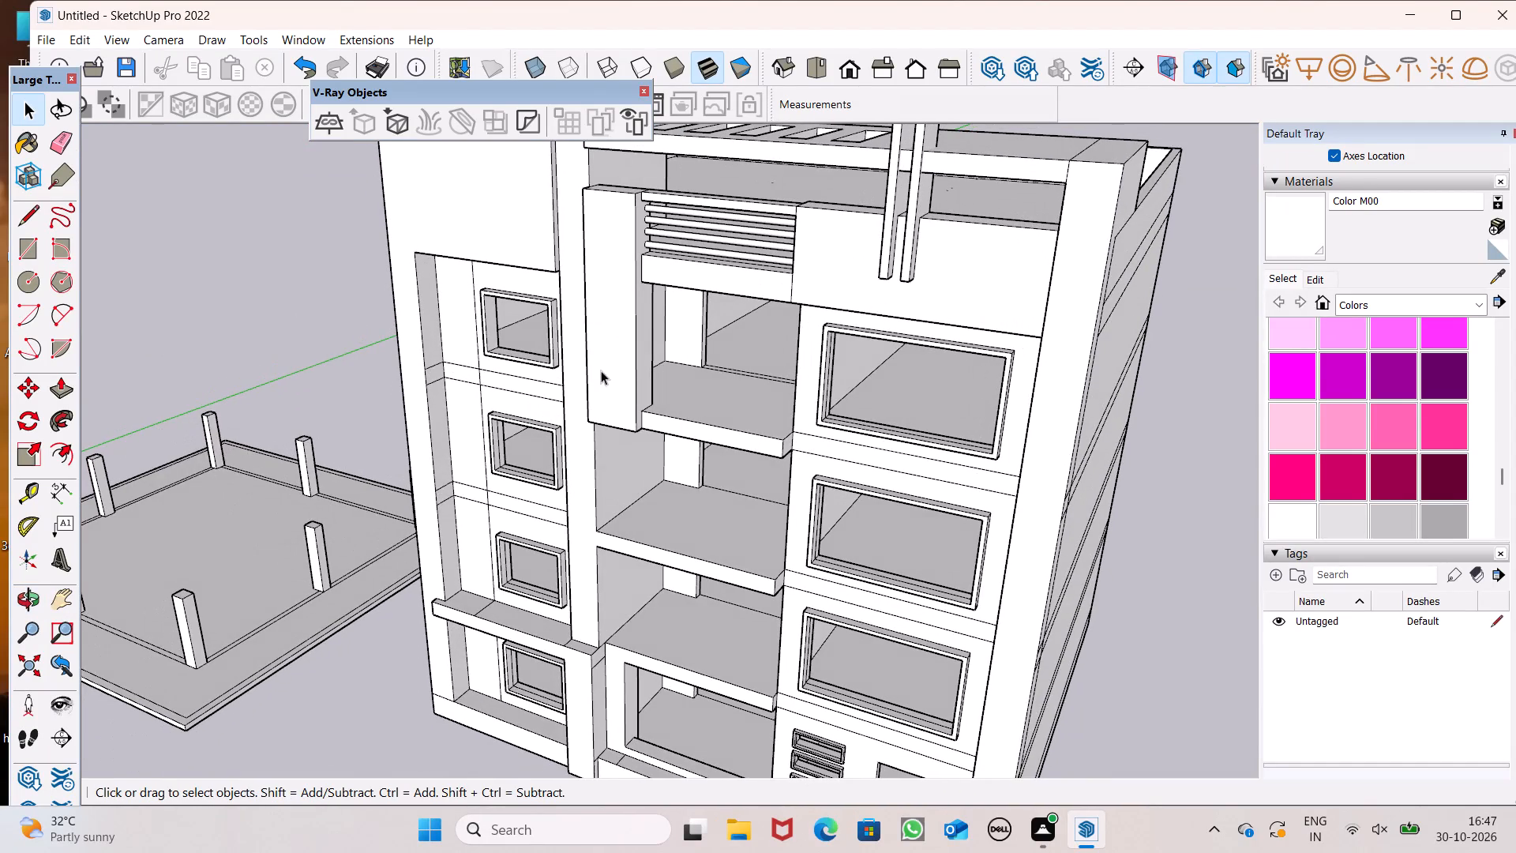
{"action": "scroll", "coordinate": [612, 368], "scroll_direction": "down", "scroll_amount": 1}
{"action": "middle_click_drag", "start_coordinate": [631, 351], "coordinate": [692, 380]}
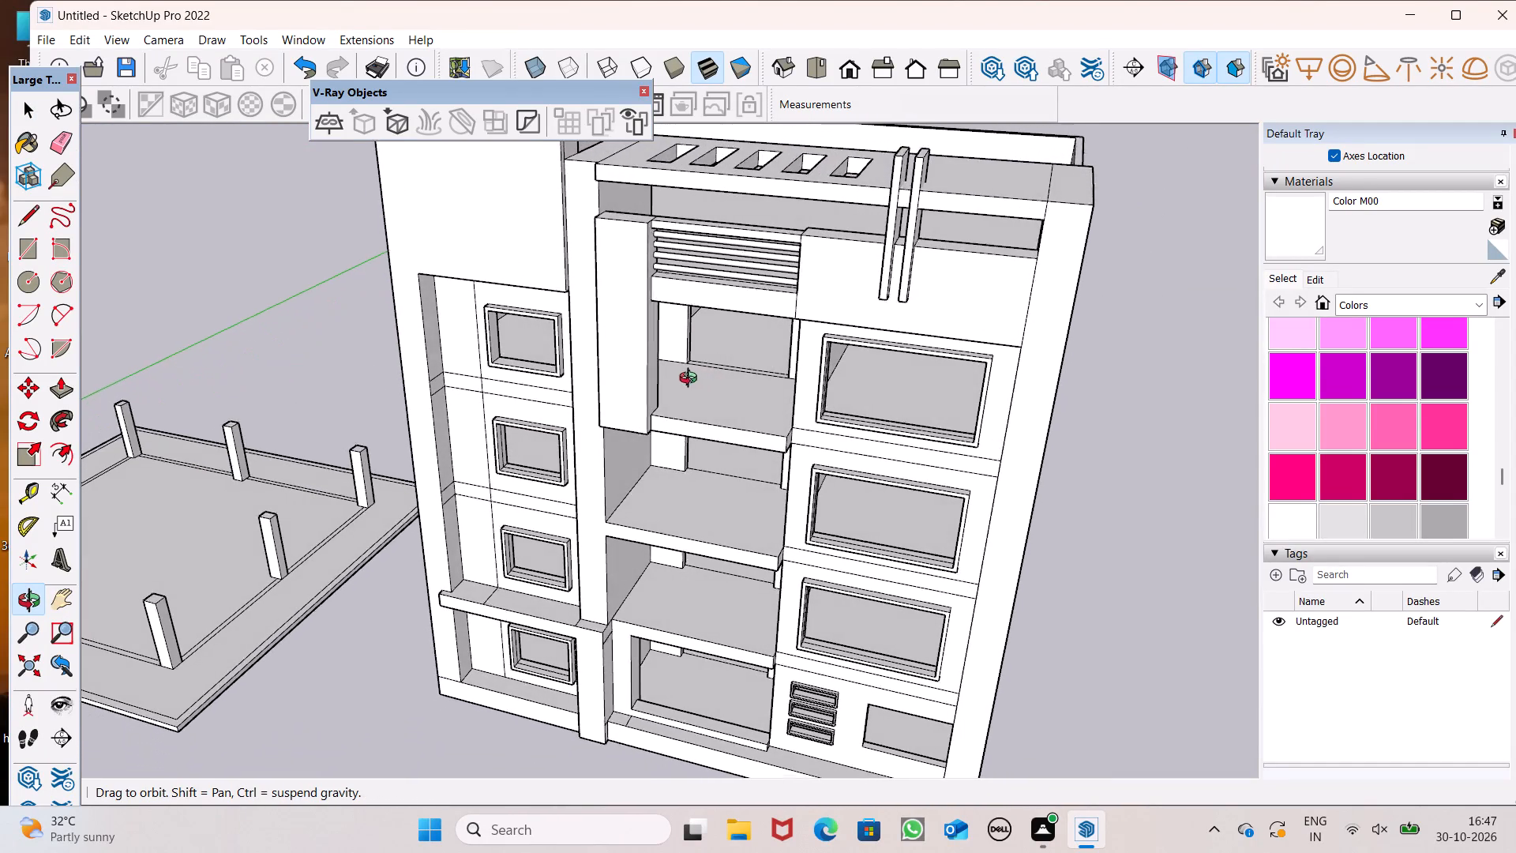
{"action": "middle_click_drag", "start_coordinate": [692, 380], "coordinate": [775, 318]}
{"action": "scroll", "coordinate": [716, 278], "scroll_direction": "up", "scroll_amount": 4}
{"action": "scroll", "coordinate": [718, 272], "scroll_direction": "down", "scroll_amount": 1}
{"action": "middle_click_drag", "start_coordinate": [741, 275], "coordinate": [771, 257]}
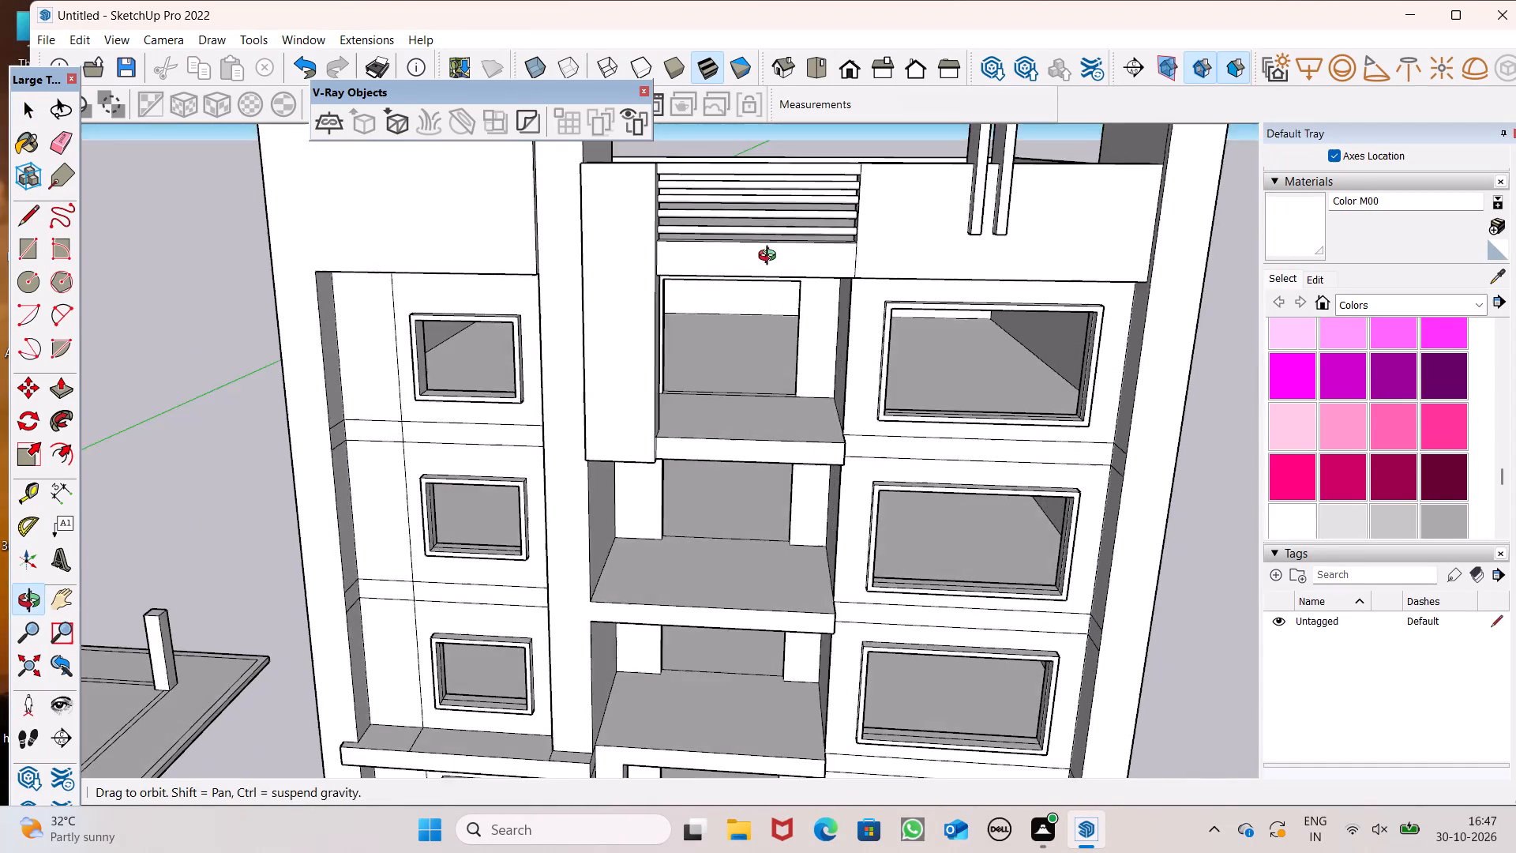
{"action": "middle_click_drag", "start_coordinate": [771, 257], "coordinate": [773, 248]}
{"action": "scroll", "coordinate": [766, 246], "scroll_direction": "up", "scroll_amount": 5}
{"action": "scroll", "coordinate": [726, 295], "scroll_direction": "down", "scroll_amount": 3}
{"action": "middle_click_drag", "start_coordinate": [614, 351], "coordinate": [742, 318]}
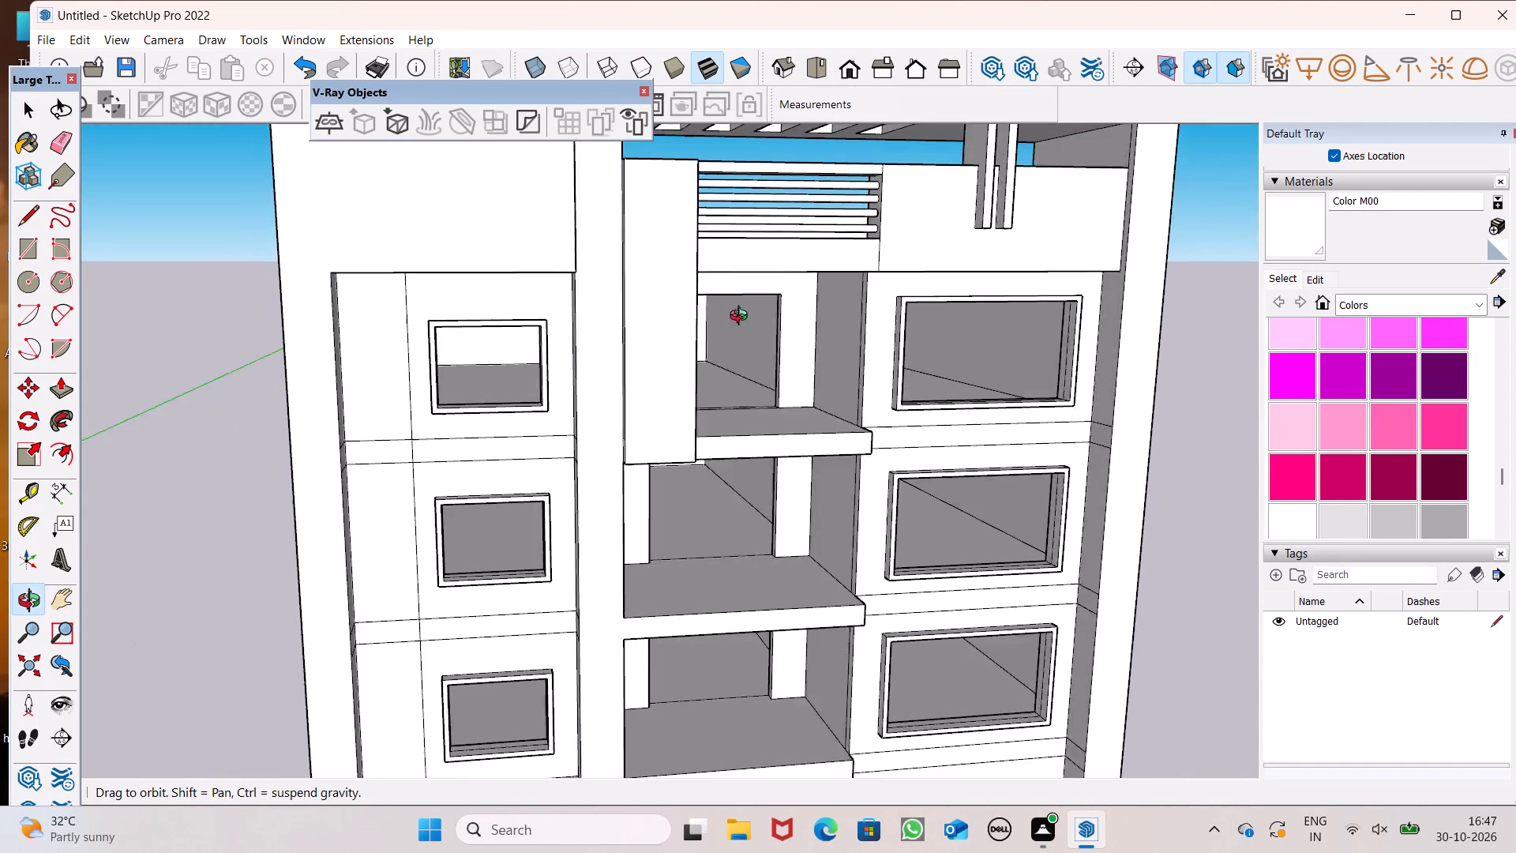
{"action": "middle_click_drag", "start_coordinate": [742, 318], "coordinate": [678, 340]}
{"action": "scroll", "coordinate": [841, 311], "scroll_direction": "down", "scroll_amount": 4}
{"action": "scroll", "coordinate": [668, 295], "scroll_direction": "up", "scroll_amount": 7}
{"action": "scroll", "coordinate": [749, 314], "scroll_direction": "down", "scroll_amount": 4}
{"action": "middle_click_drag", "start_coordinate": [757, 389], "coordinate": [856, 419]}
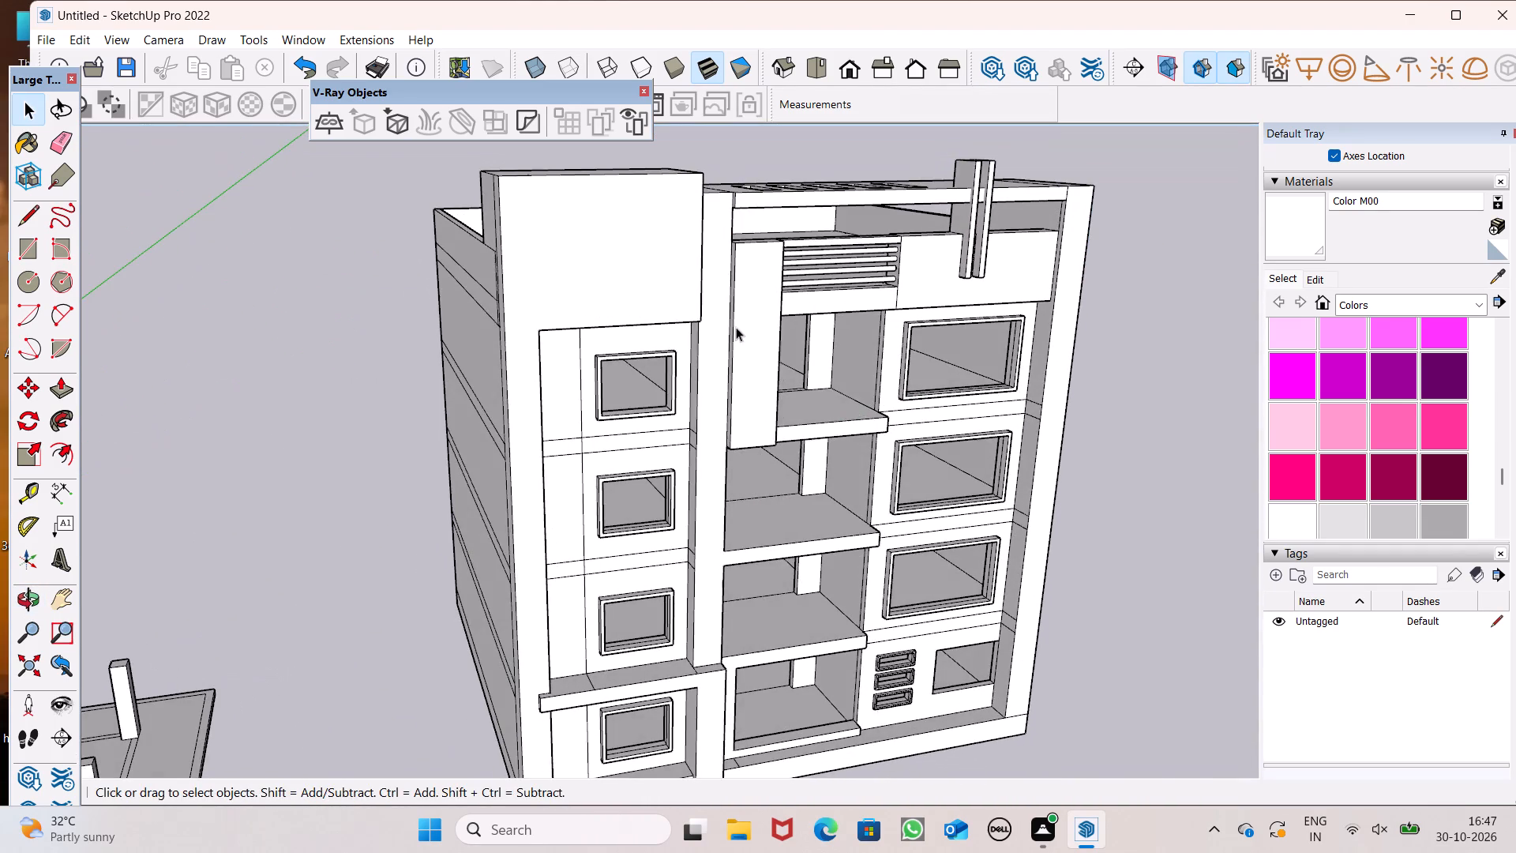
{"action": "scroll", "coordinate": [722, 332], "scroll_direction": "up", "scroll_amount": 5}
{"action": "middle_click_drag", "start_coordinate": [755, 370], "coordinate": [592, 365]}
{"action": "scroll", "coordinate": [697, 302], "scroll_direction": "down", "scroll_amount": 2}
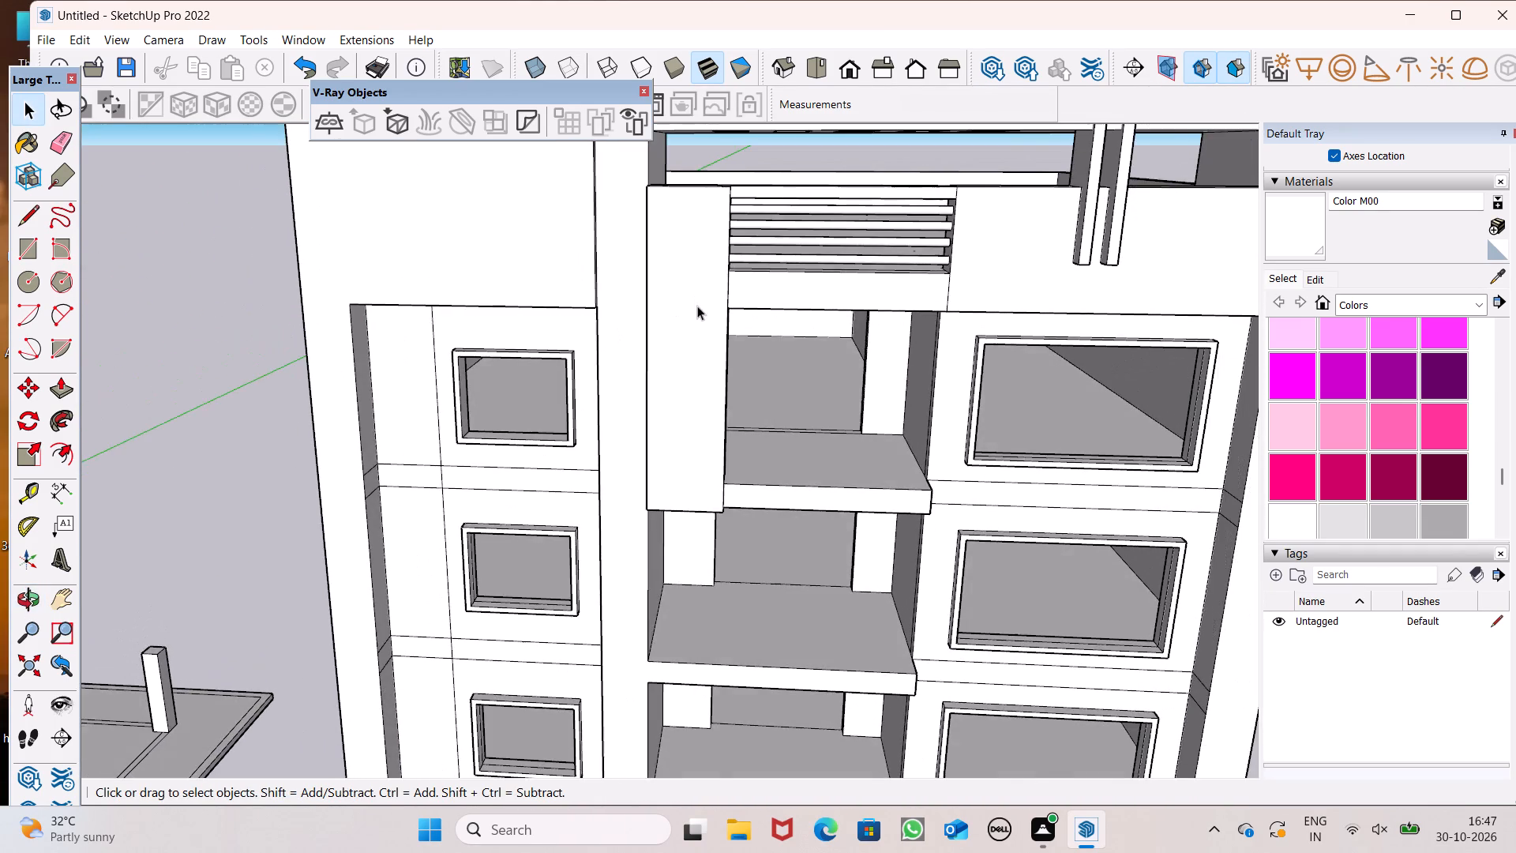
{"action": "scroll", "coordinate": [676, 321], "scroll_direction": "up", "scroll_amount": 6}
{"action": "middle_click_drag", "start_coordinate": [689, 344], "coordinate": [623, 312]}
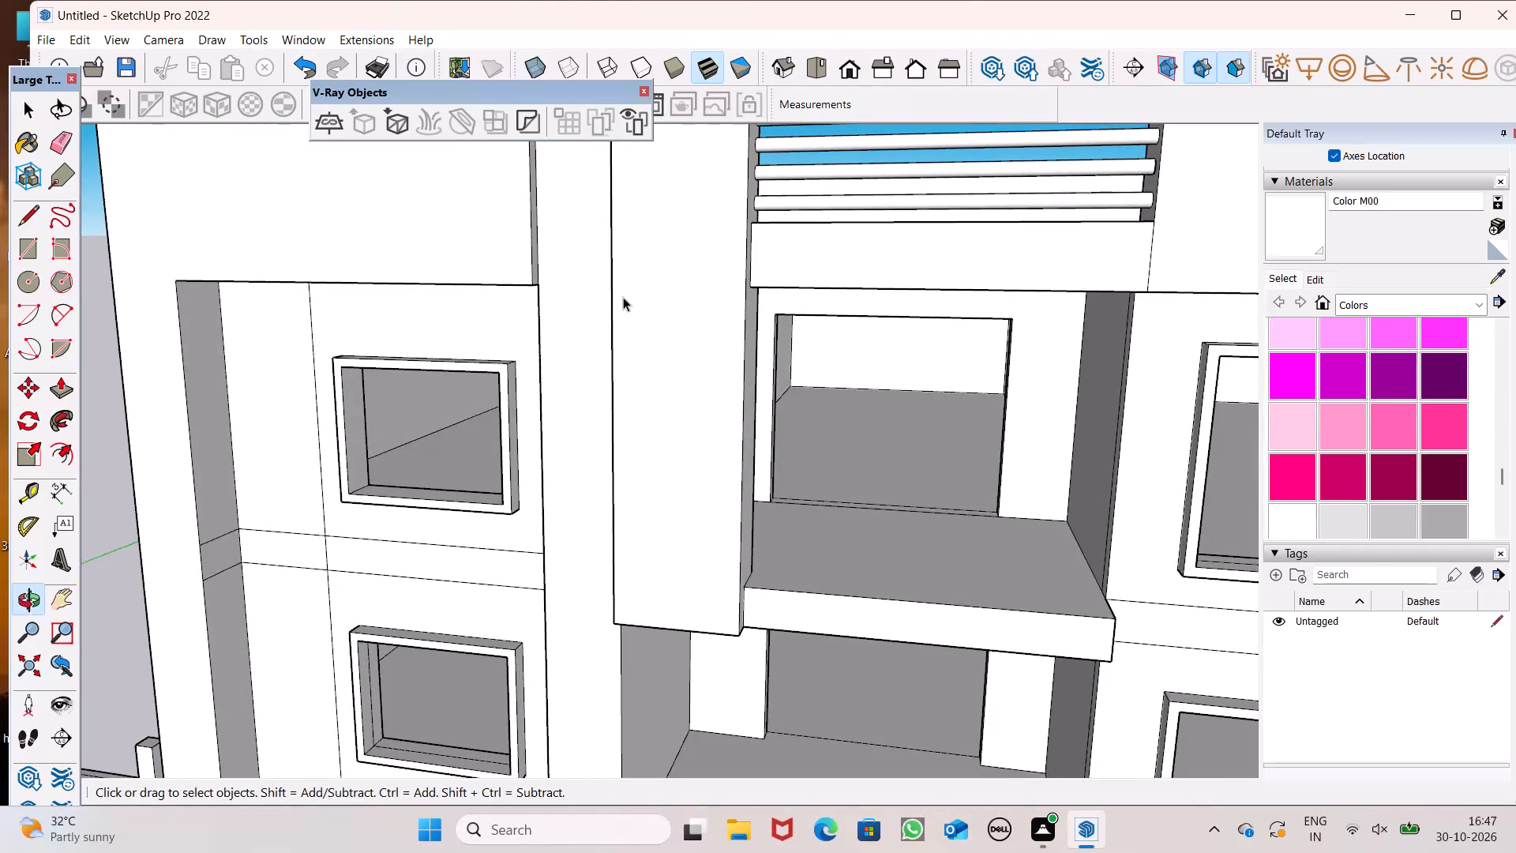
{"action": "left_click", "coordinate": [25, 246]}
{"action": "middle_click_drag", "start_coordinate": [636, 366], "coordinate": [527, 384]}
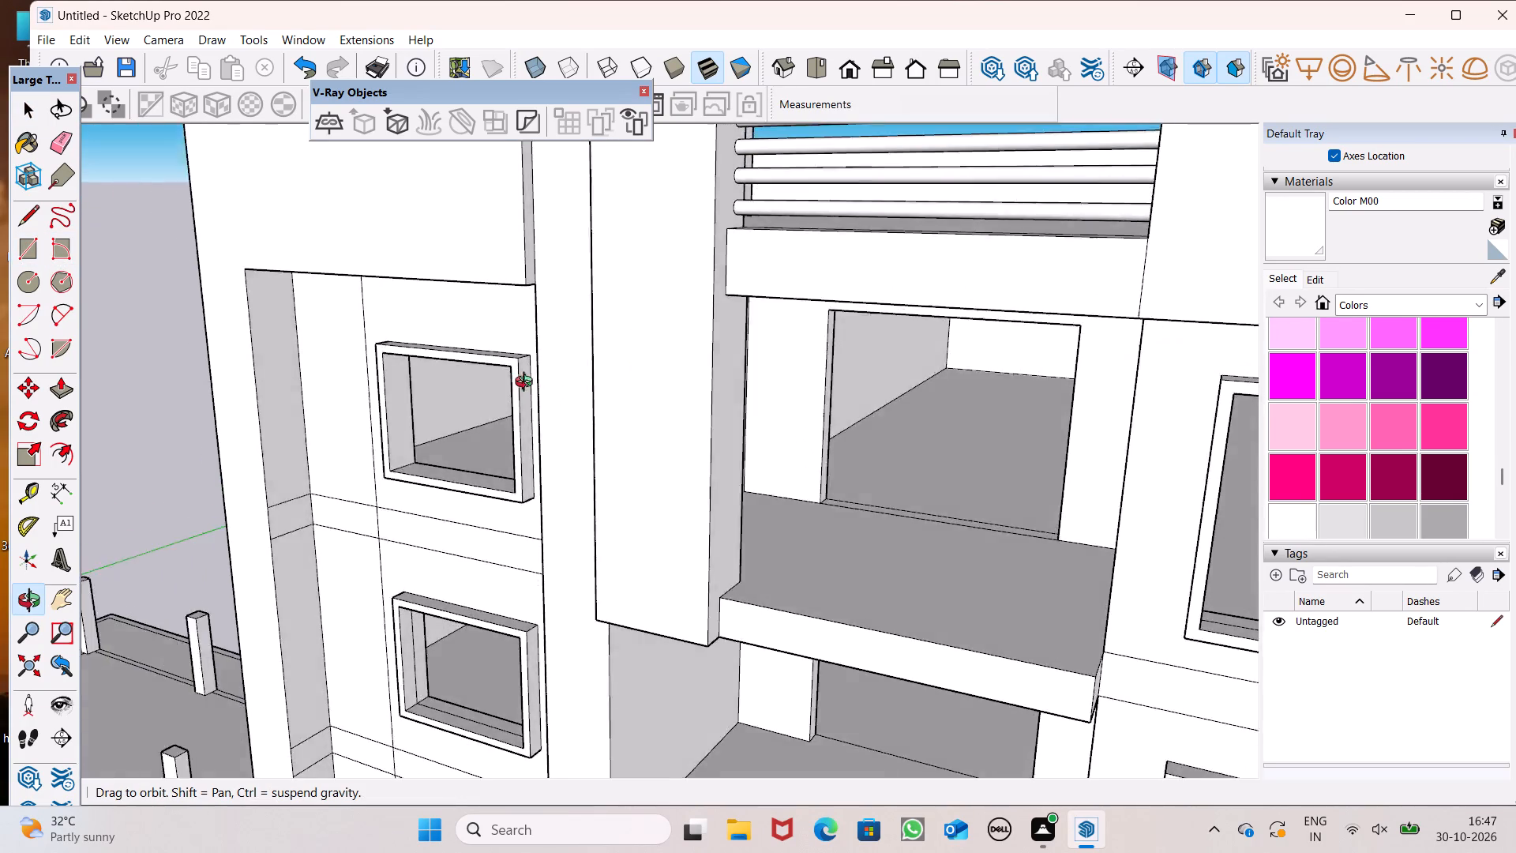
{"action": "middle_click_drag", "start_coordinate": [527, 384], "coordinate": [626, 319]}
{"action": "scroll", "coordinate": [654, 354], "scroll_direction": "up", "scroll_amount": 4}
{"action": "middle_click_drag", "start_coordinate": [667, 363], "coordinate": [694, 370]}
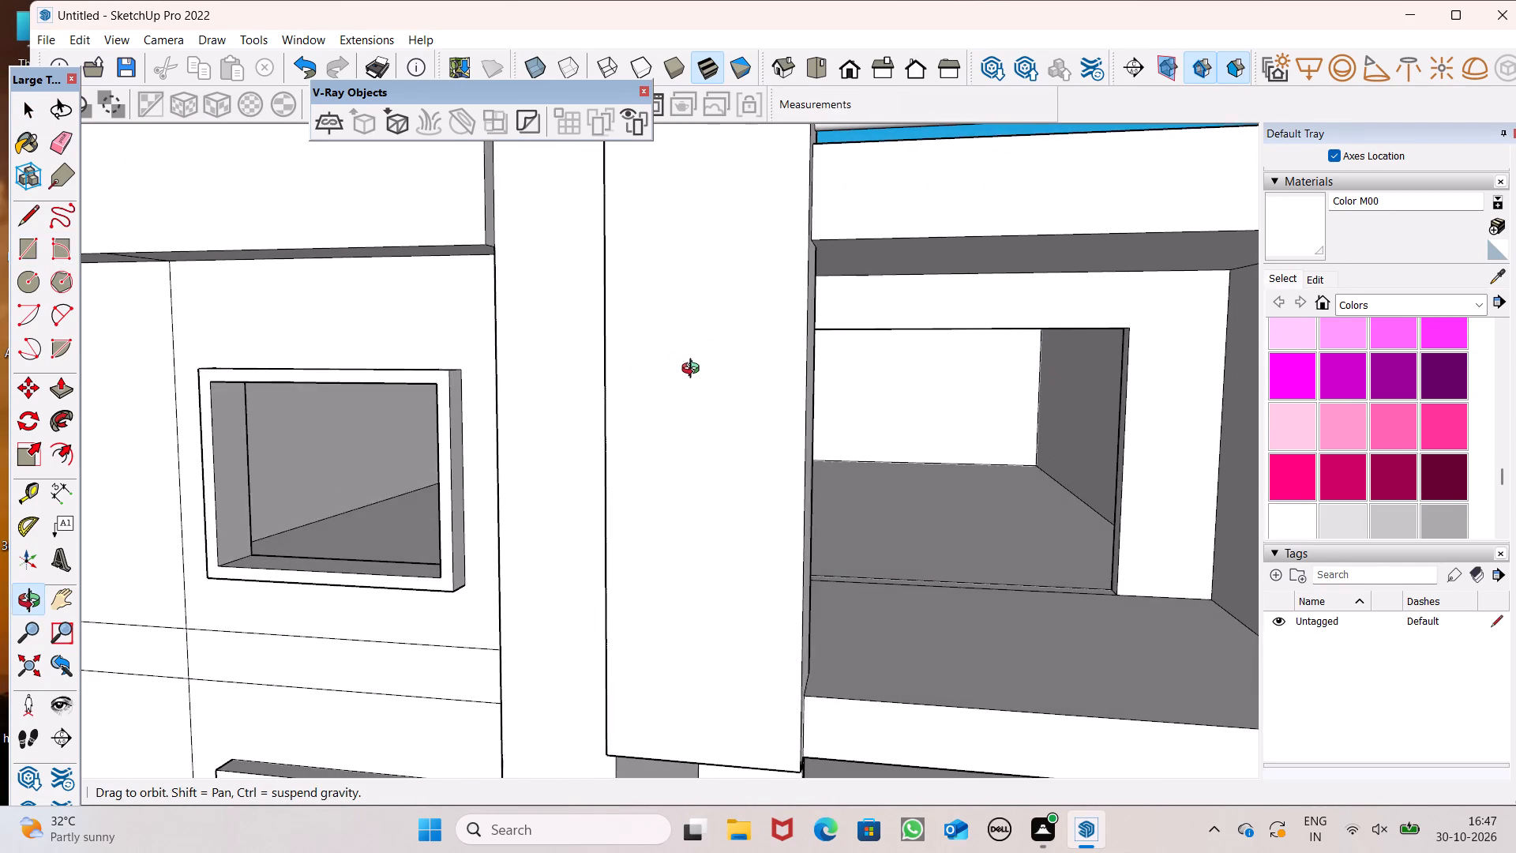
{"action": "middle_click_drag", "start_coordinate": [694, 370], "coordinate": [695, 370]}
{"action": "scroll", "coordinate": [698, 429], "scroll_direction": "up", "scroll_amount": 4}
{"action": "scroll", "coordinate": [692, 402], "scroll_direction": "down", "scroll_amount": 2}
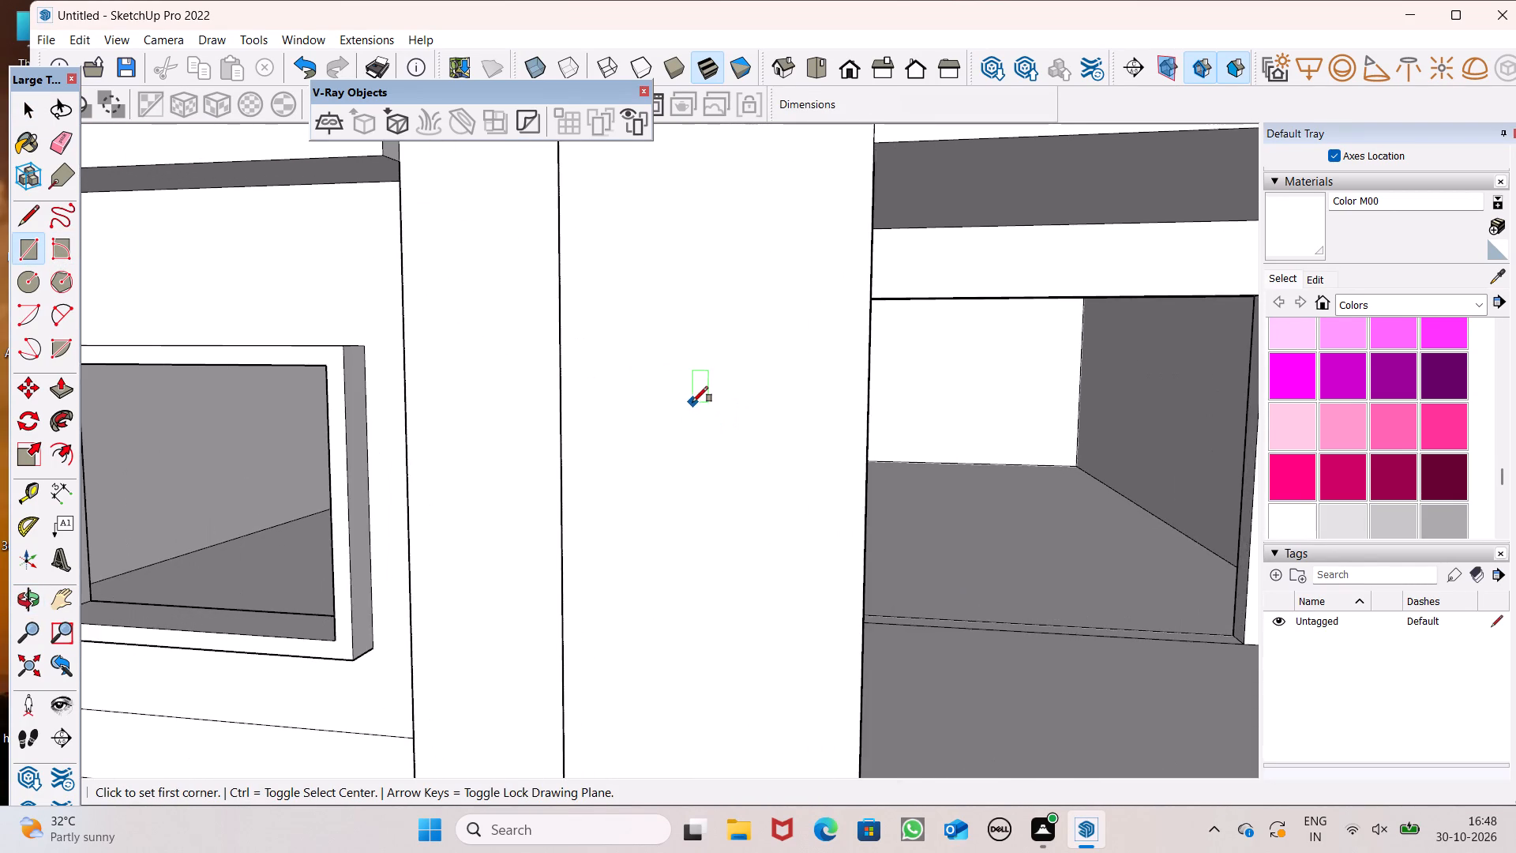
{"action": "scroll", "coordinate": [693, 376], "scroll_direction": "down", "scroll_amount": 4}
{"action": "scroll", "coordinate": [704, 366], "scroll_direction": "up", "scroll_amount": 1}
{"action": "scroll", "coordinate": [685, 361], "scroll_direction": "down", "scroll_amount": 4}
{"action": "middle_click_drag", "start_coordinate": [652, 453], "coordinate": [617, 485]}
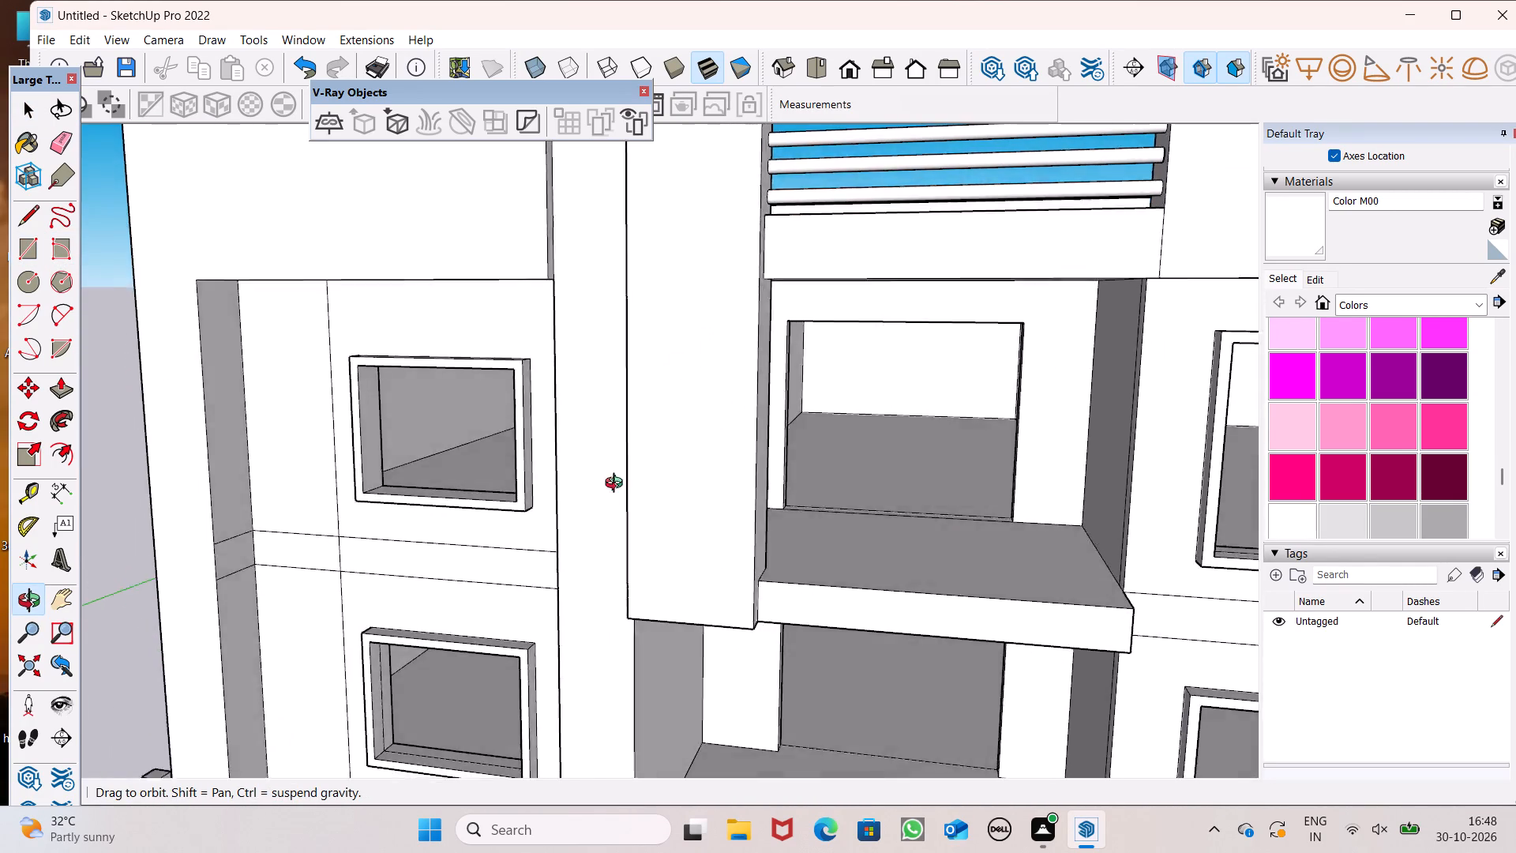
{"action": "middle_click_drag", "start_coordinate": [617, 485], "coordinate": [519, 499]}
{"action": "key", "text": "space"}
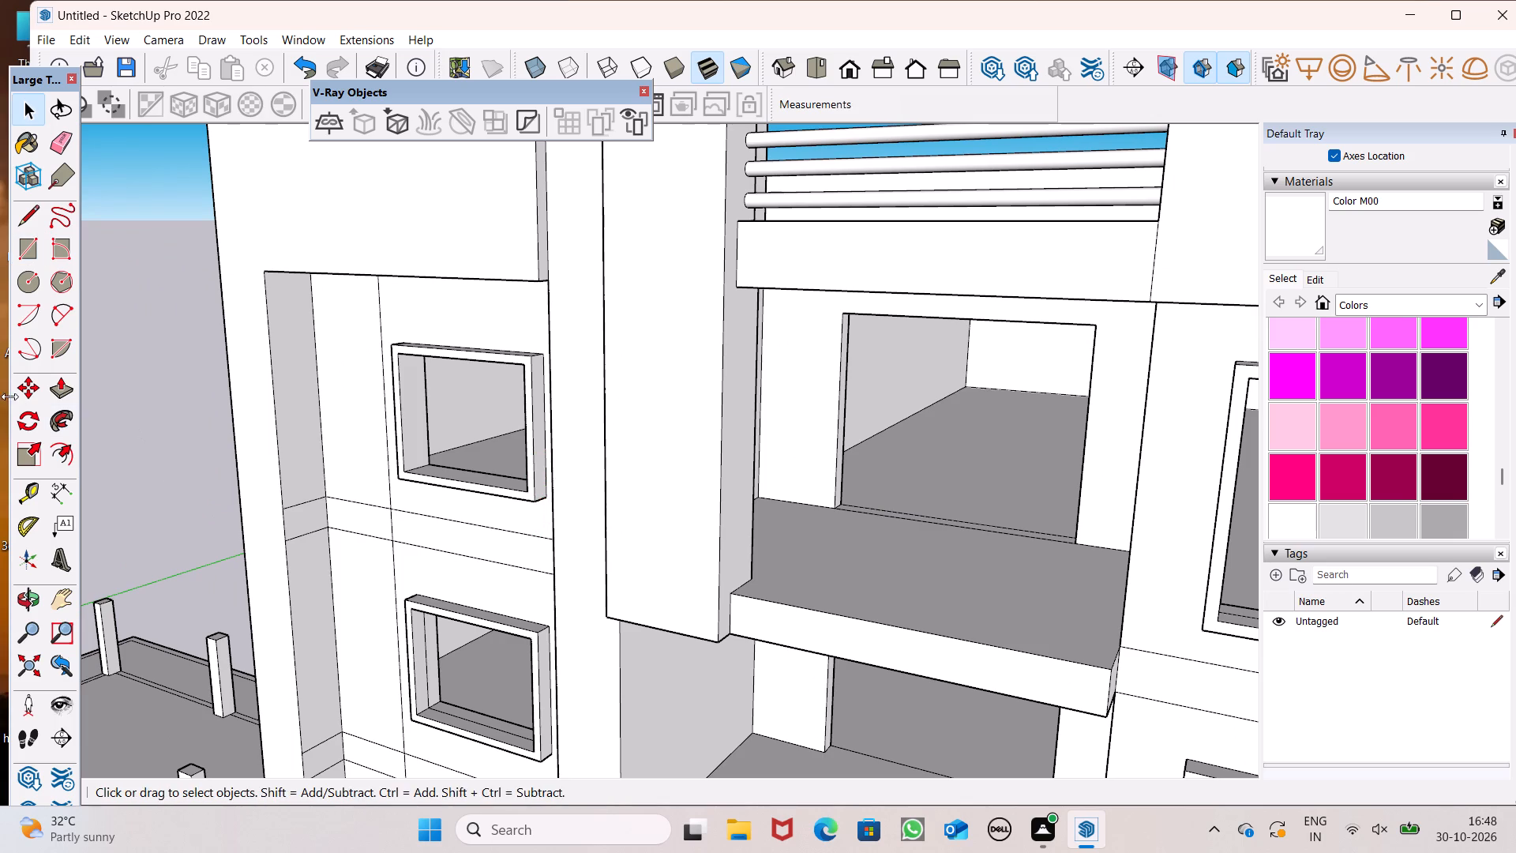
Place a guide line 4' above the top balcony slab across the inner side of the projecting column with the Tape Measure.
{"action": "left_click", "coordinate": [23, 493]}
{"action": "scroll", "coordinate": [902, 351], "scroll_direction": "down", "scroll_amount": 3}
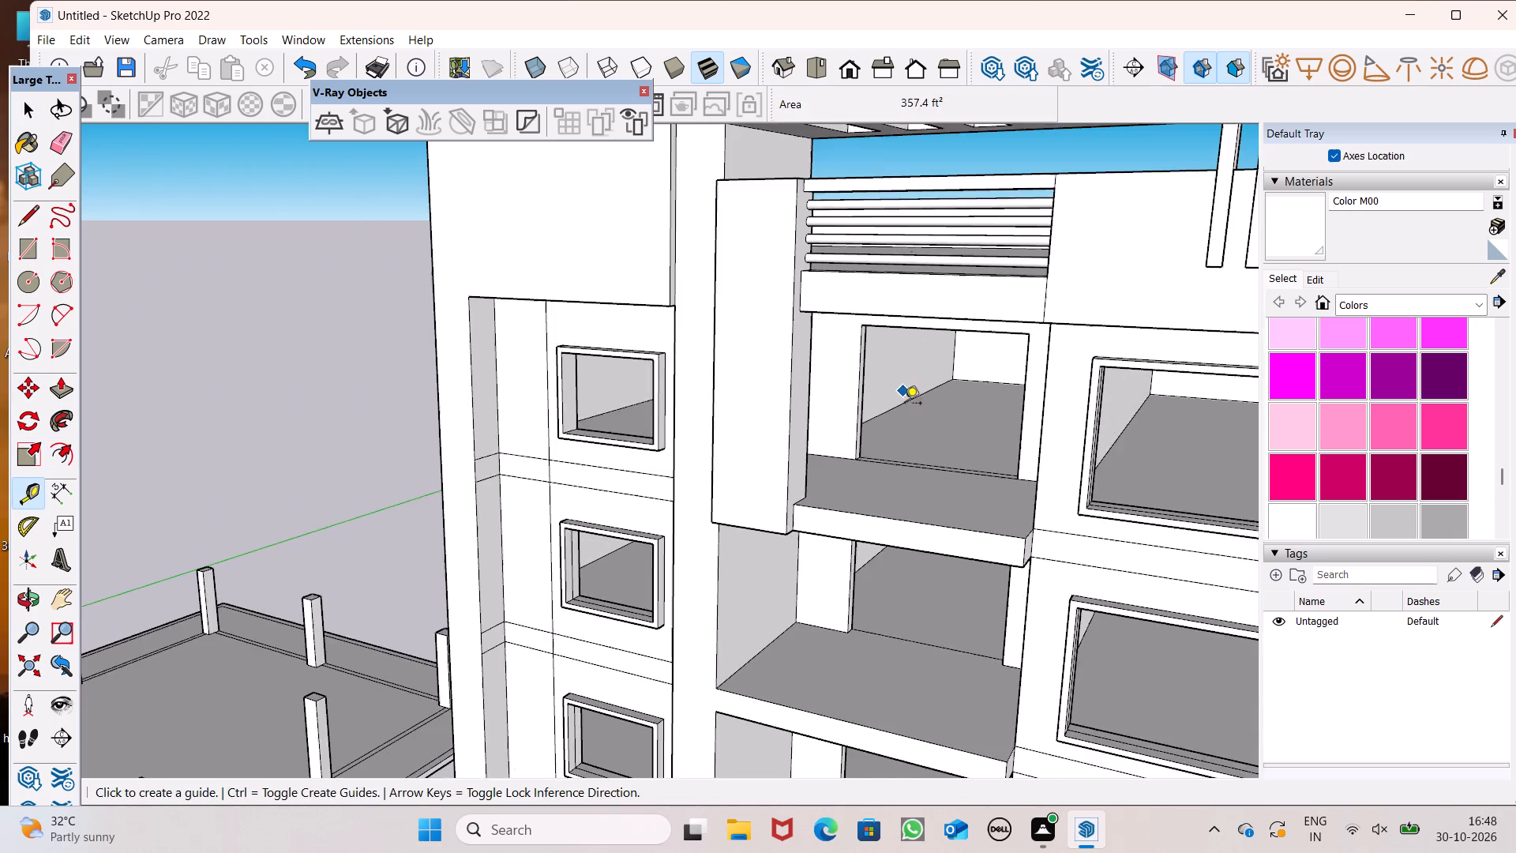
{"action": "middle_click_drag", "start_coordinate": [879, 437], "coordinate": [787, 468]}
{"action": "scroll", "coordinate": [617, 344], "scroll_direction": "down", "scroll_amount": 1}
{"action": "scroll", "coordinate": [656, 358], "scroll_direction": "up", "scroll_amount": 5}
{"action": "scroll", "coordinate": [756, 394], "scroll_direction": "down", "scroll_amount": 4}
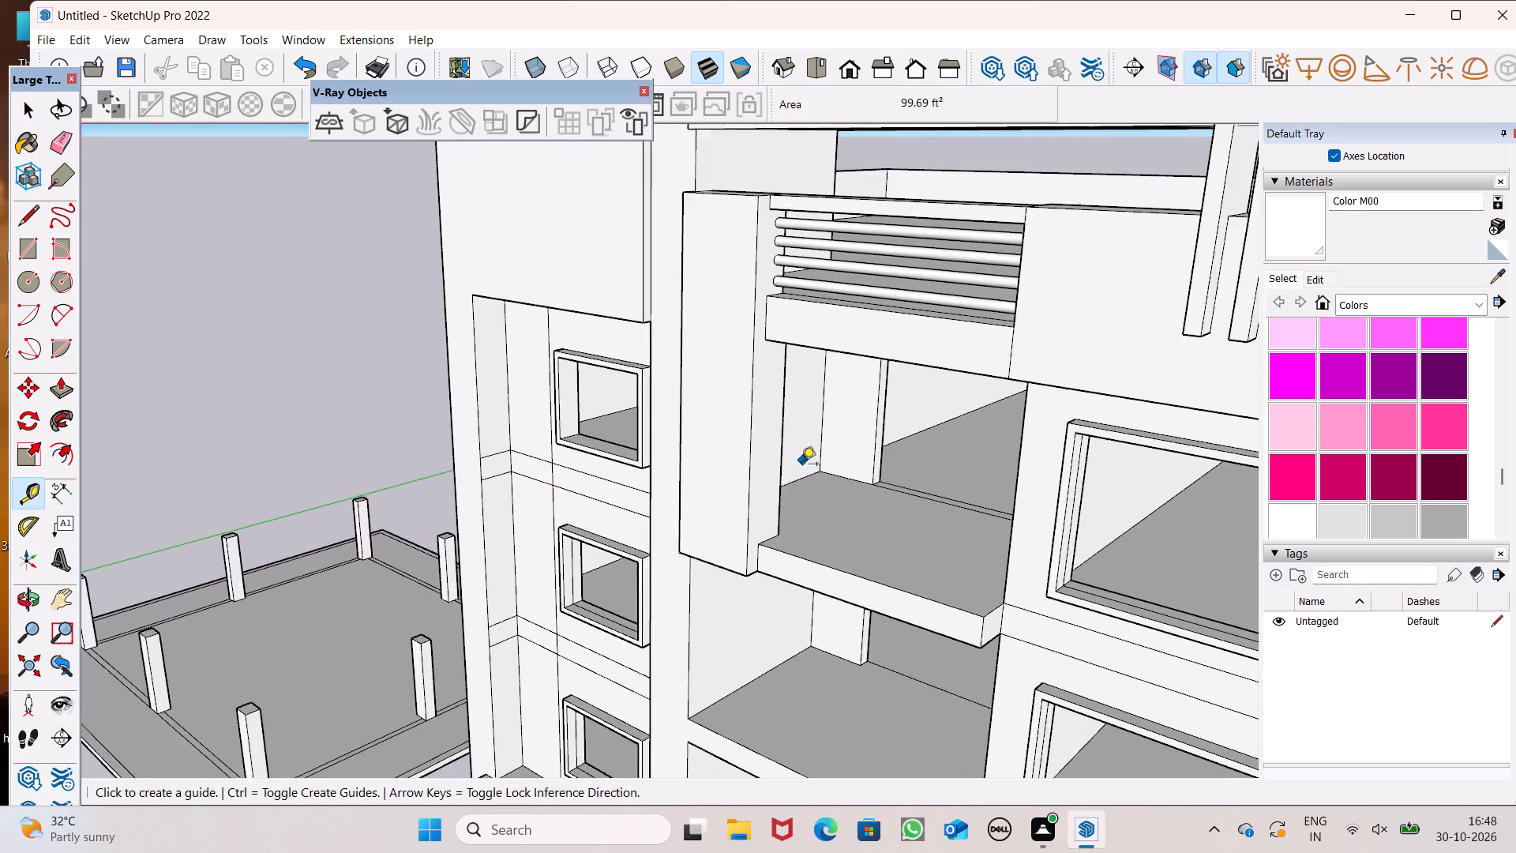
{"action": "middle_click_drag", "start_coordinate": [786, 490], "coordinate": [740, 355]}
{"action": "scroll", "coordinate": [743, 342], "scroll_direction": "up", "scroll_amount": 1}
{"action": "middle_click_drag", "start_coordinate": [720, 412], "coordinate": [732, 573]}
{"action": "scroll", "coordinate": [734, 546], "scroll_direction": "down", "scroll_amount": 1}
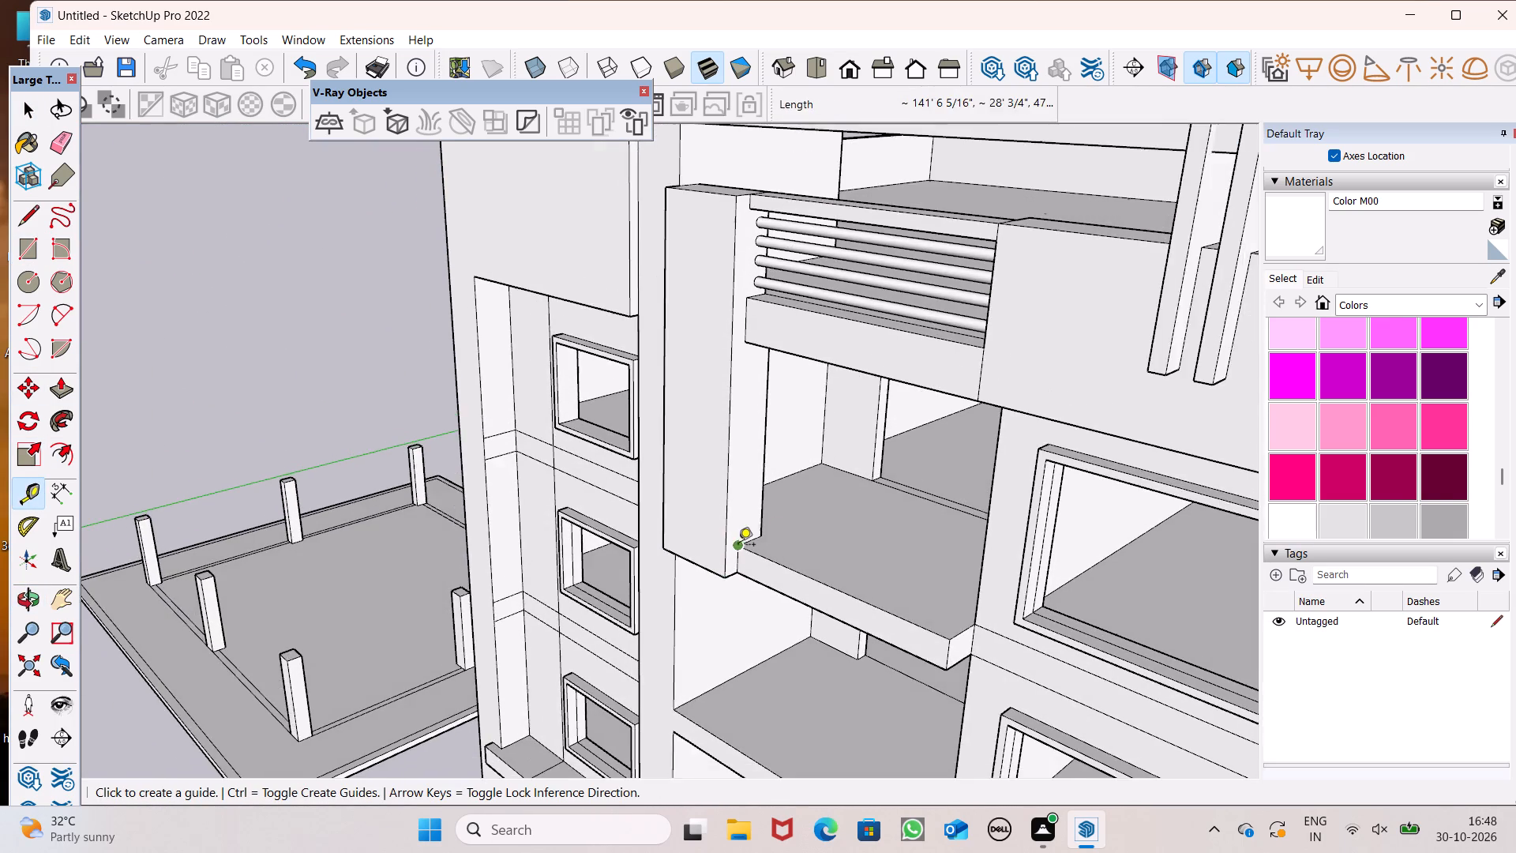
{"action": "scroll", "coordinate": [769, 535], "scroll_direction": "up", "scroll_amount": 4}
{"action": "left_click", "coordinate": [738, 546]}
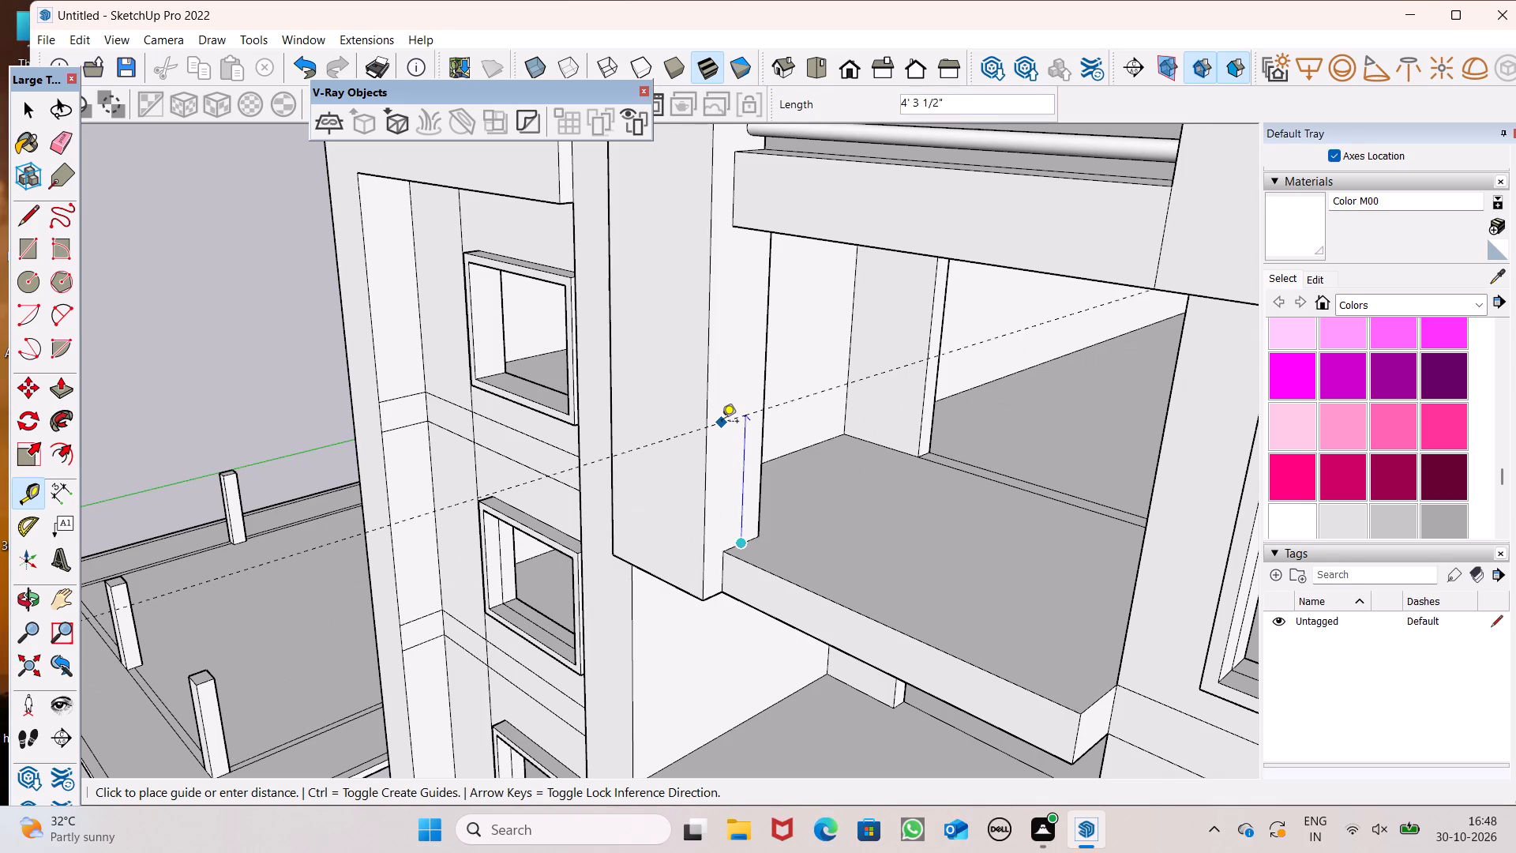
{"action": "key", "text": "4"}
{"action": "key", "text": "apostrophe"}
{"action": "key", "text": "Return"}
Draw a line about 2' 5 5/8" long along the guide across the inner side face of the projecting column.
{"action": "scroll", "coordinate": [711, 441], "scroll_direction": "down", "scroll_amount": 2}
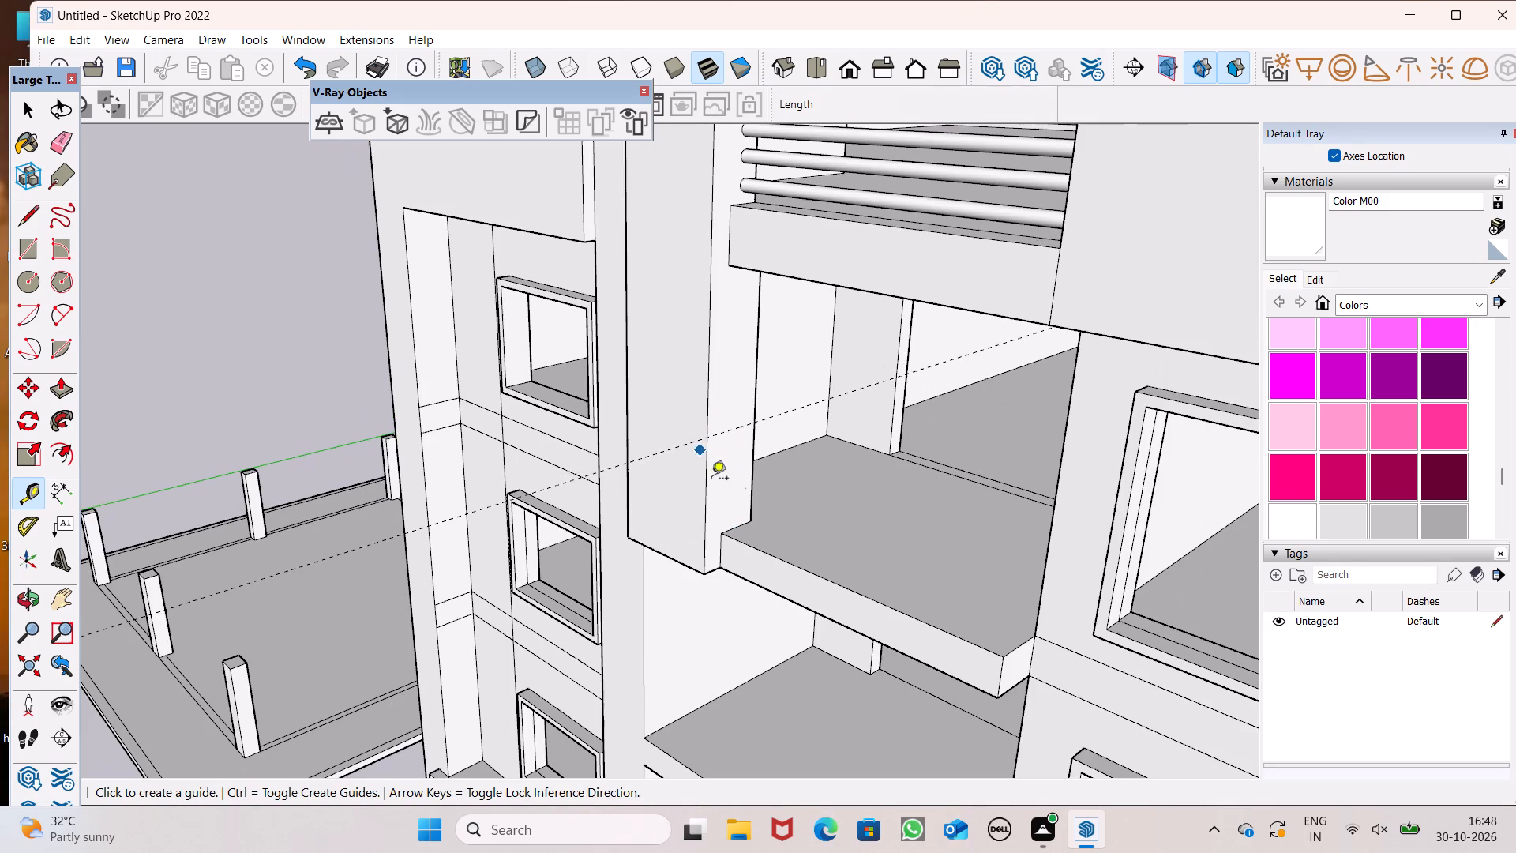
{"action": "middle_click_drag", "start_coordinate": [734, 490], "coordinate": [735, 509]}
{"action": "scroll", "coordinate": [748, 372], "scroll_direction": "down", "scroll_amount": 4}
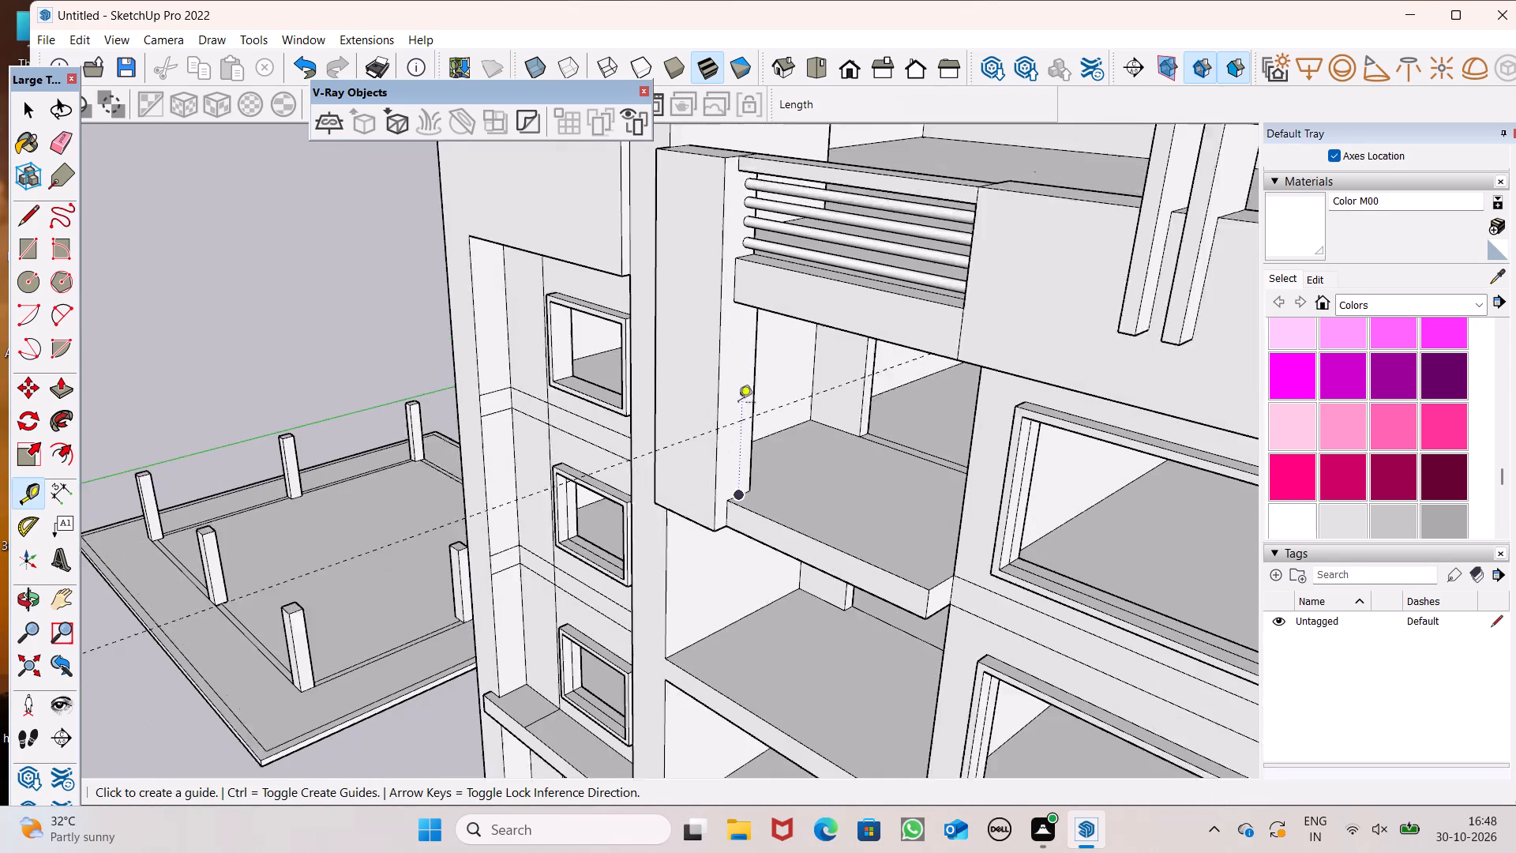
{"action": "middle_click_drag", "start_coordinate": [792, 532], "coordinate": [949, 570]}
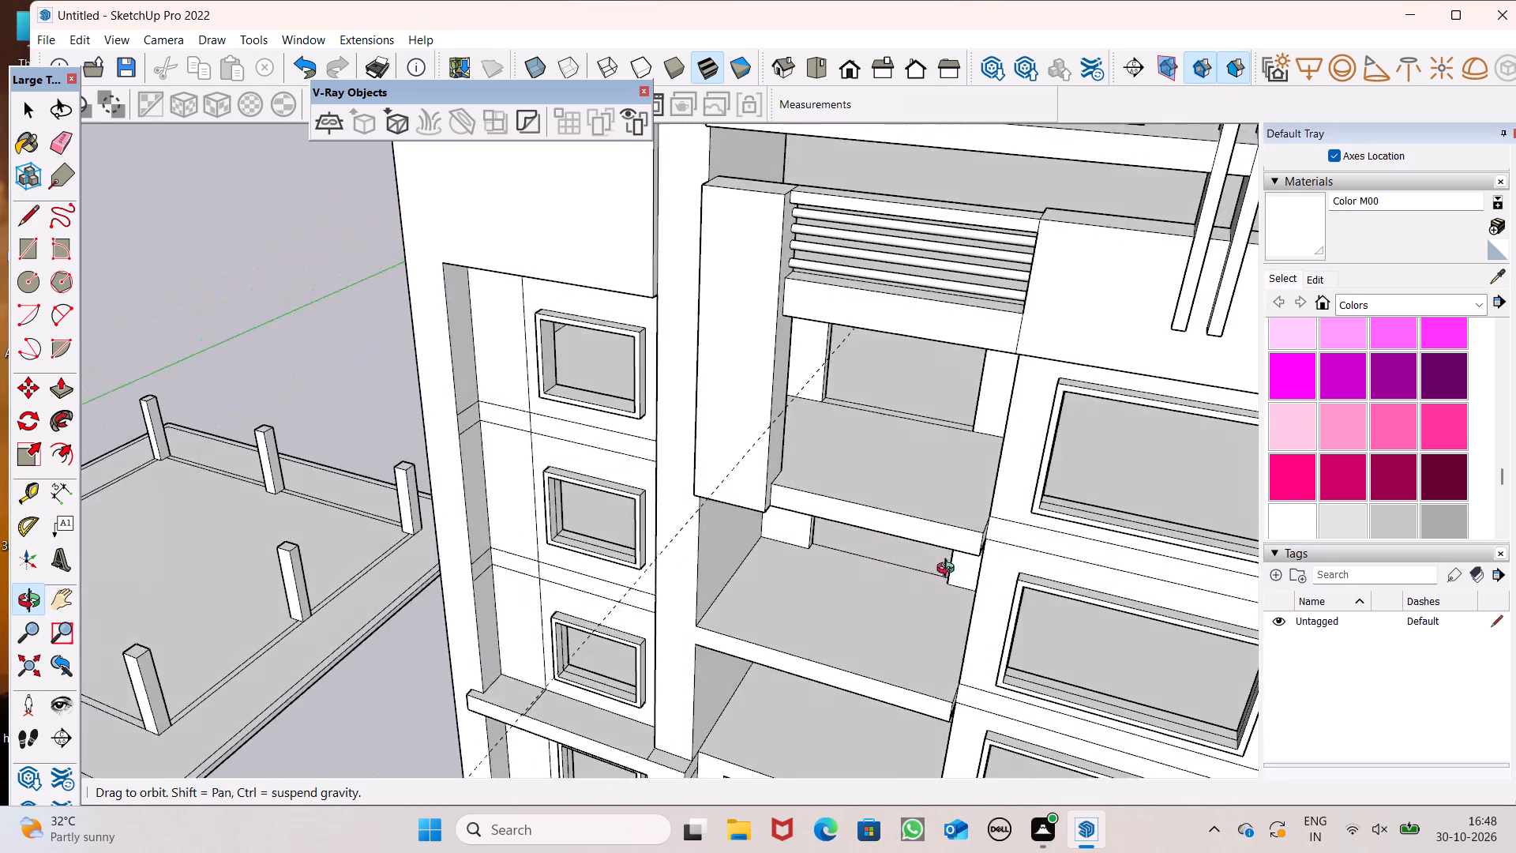
{"action": "middle_click_drag", "start_coordinate": [949, 570], "coordinate": [717, 495]}
{"action": "left_click", "coordinate": [24, 224]}
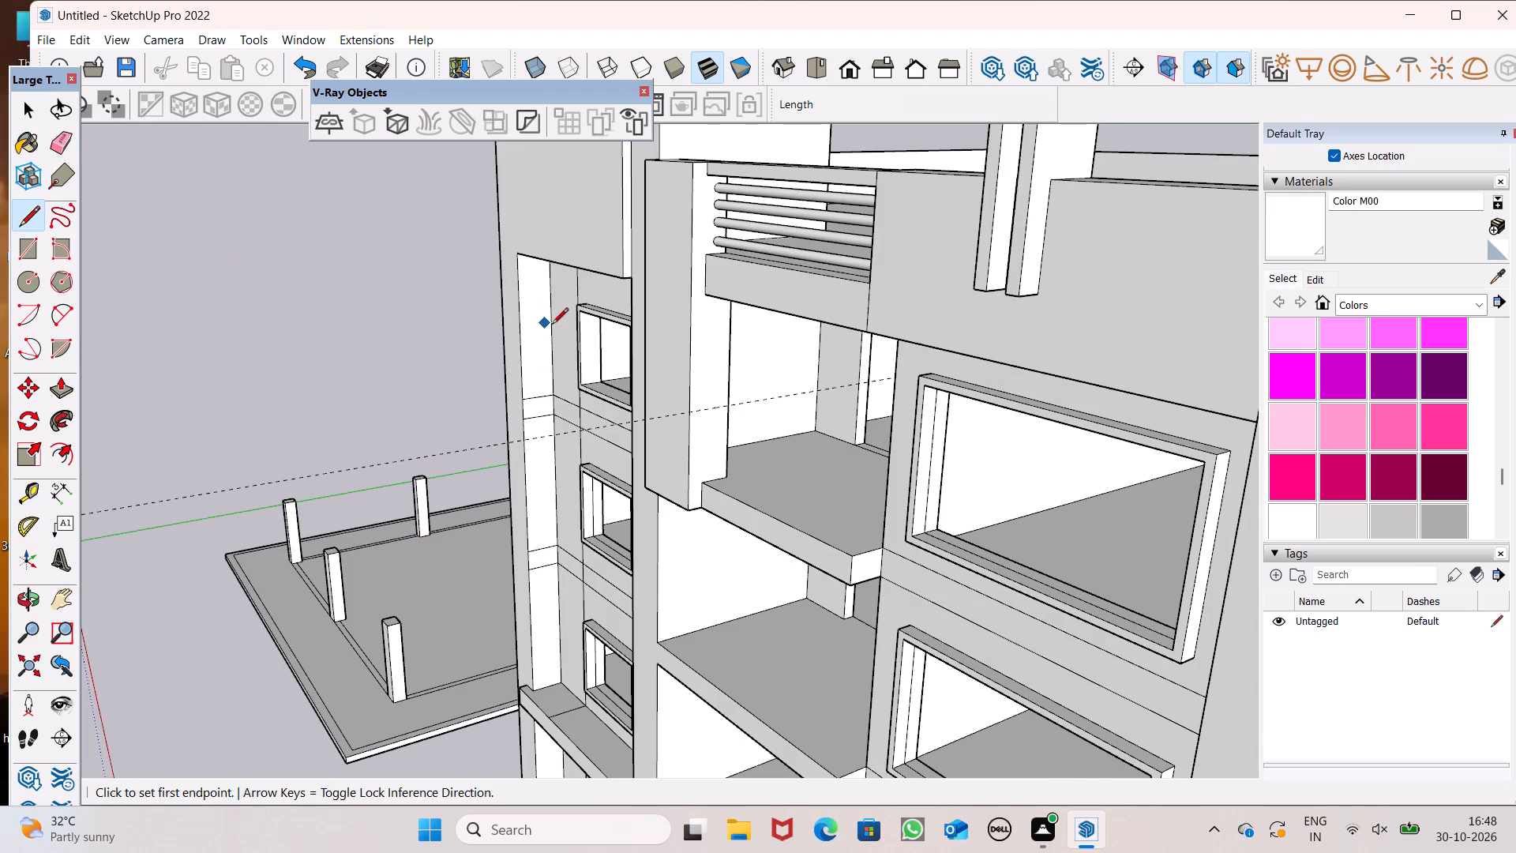
{"action": "scroll", "coordinate": [552, 325], "scroll_direction": "up", "scroll_amount": 2}
{"action": "scroll", "coordinate": [774, 450], "scroll_direction": "up", "scroll_amount": 6}
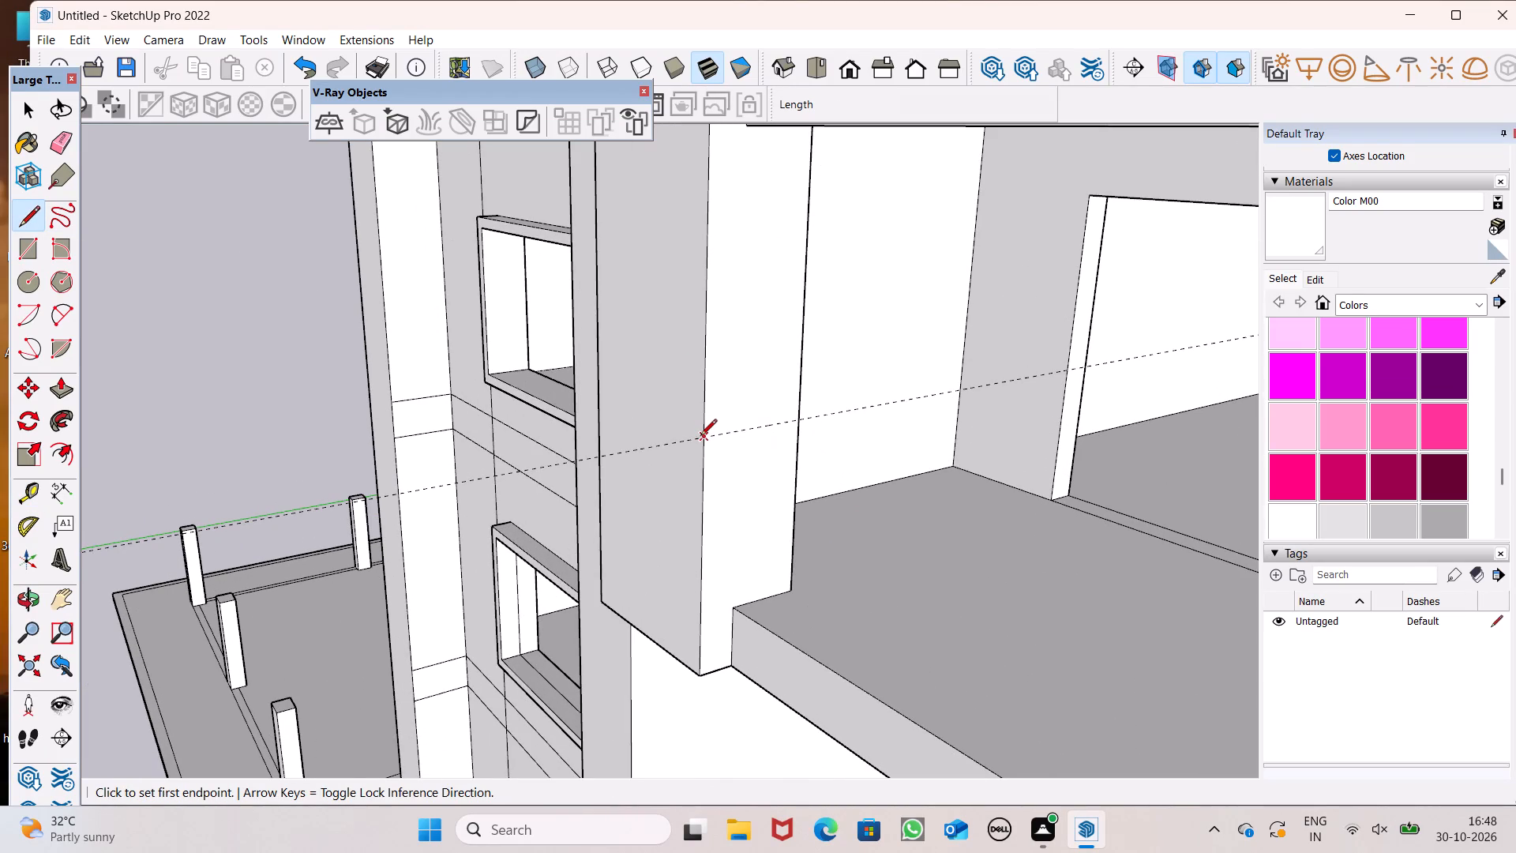
{"action": "left_click", "coordinate": [700, 437]}
{"action": "left_click", "coordinate": [803, 418]}
Examine the divided side face of the projecting column and the top balcony slab from different angles.
{"action": "scroll", "coordinate": [636, 366], "scroll_direction": "down", "scroll_amount": 4}
{"action": "middle_click_drag", "start_coordinate": [624, 430], "coordinate": [760, 469]}
{"action": "scroll", "coordinate": [692, 385], "scroll_direction": "down", "scroll_amount": 3}
{"action": "middle_click_drag", "start_coordinate": [708, 457], "coordinate": [805, 485]}
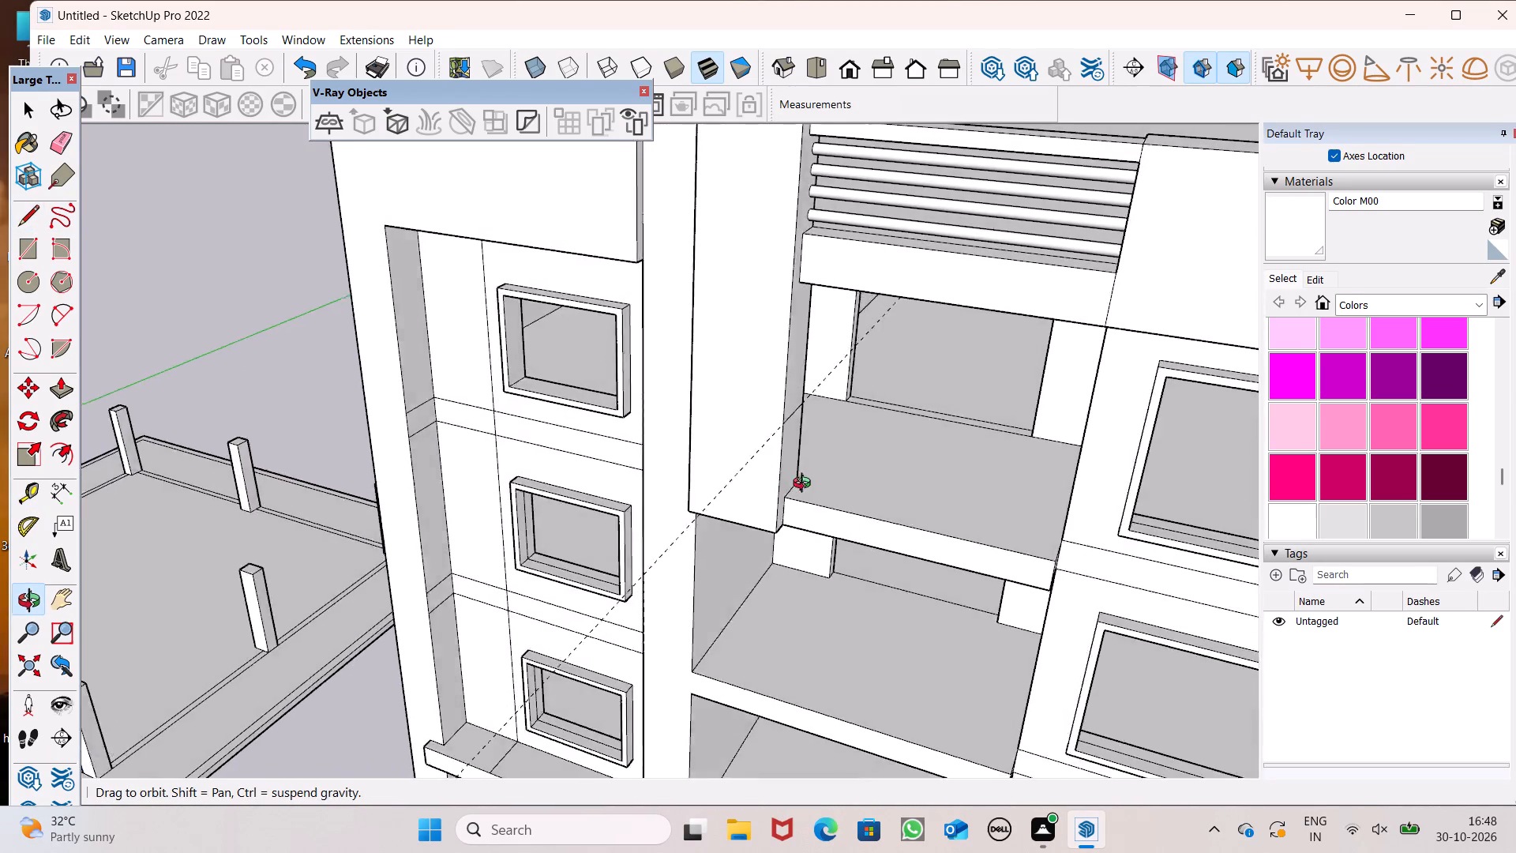
{"action": "middle_click_drag", "start_coordinate": [805, 485], "coordinate": [875, 461]}
{"action": "scroll", "coordinate": [724, 381], "scroll_direction": "down", "scroll_amount": 2}
{"action": "middle_click_drag", "start_coordinate": [952, 465], "coordinate": [837, 453]}
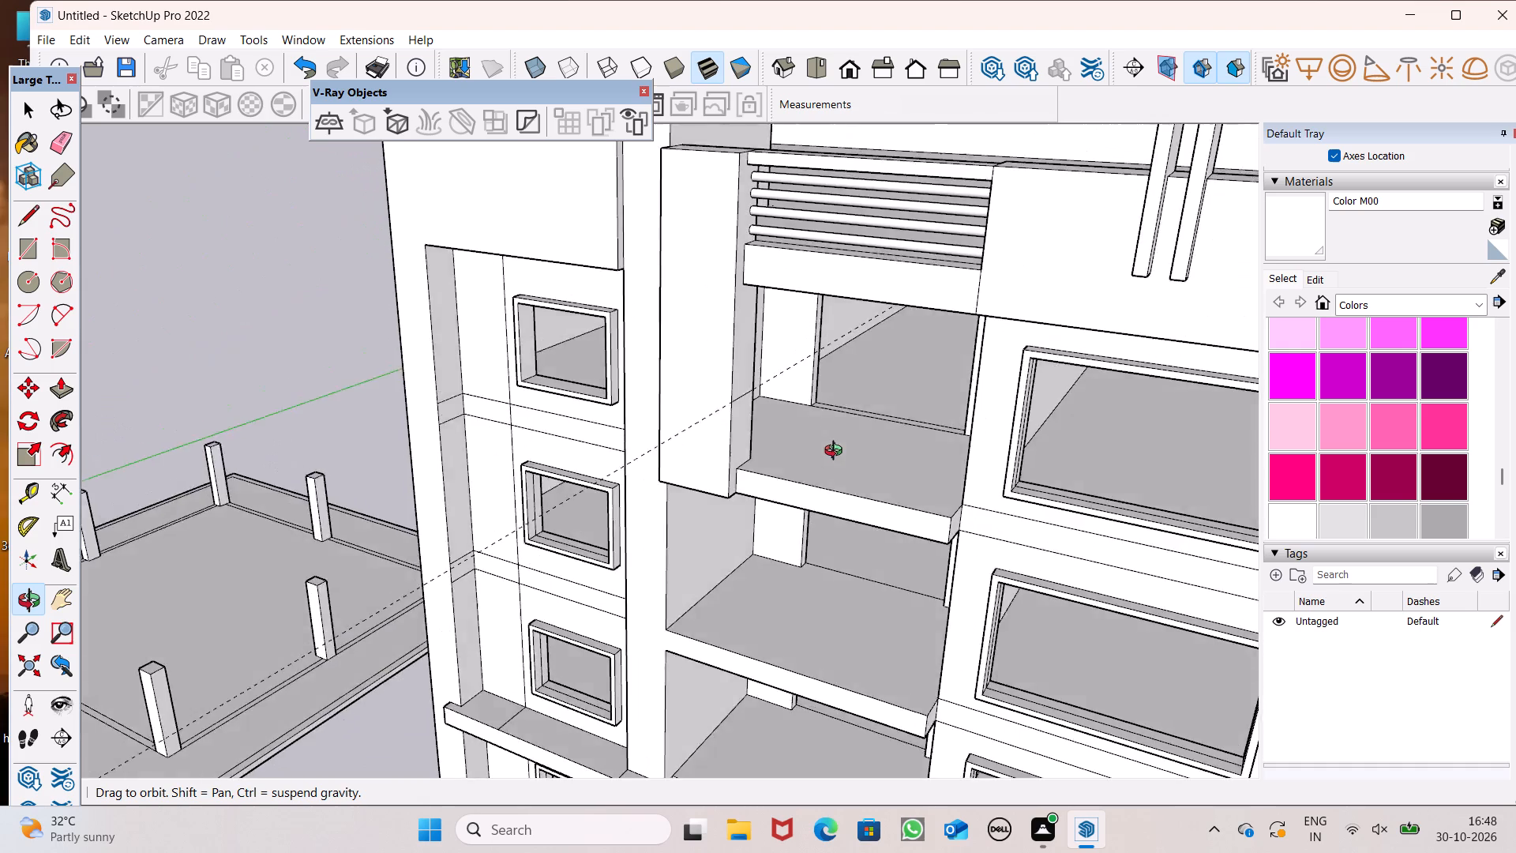
{"action": "middle_click_drag", "start_coordinate": [837, 453], "coordinate": [1028, 589]}
{"action": "scroll", "coordinate": [959, 470], "scroll_direction": "up", "scroll_amount": 8}
{"action": "scroll", "coordinate": [572, 495], "scroll_direction": "down", "scroll_amount": 4}
{"action": "middle_click_drag", "start_coordinate": [609, 525], "coordinate": [509, 528]}
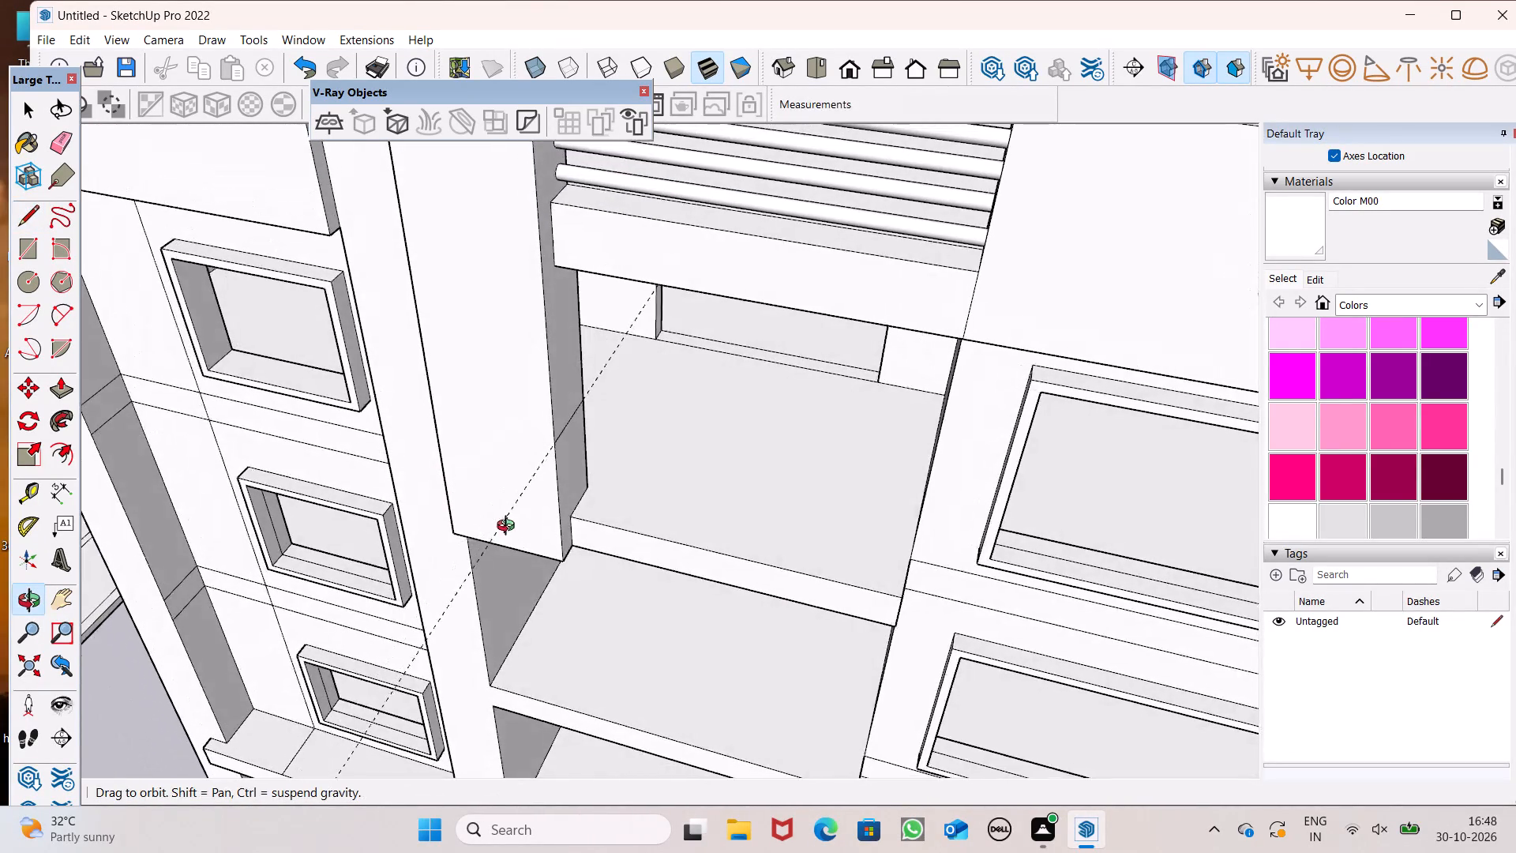
{"action": "middle_click_drag", "start_coordinate": [509, 528], "coordinate": [510, 528]}
{"action": "scroll", "coordinate": [629, 478], "scroll_direction": "up", "scroll_amount": 5}
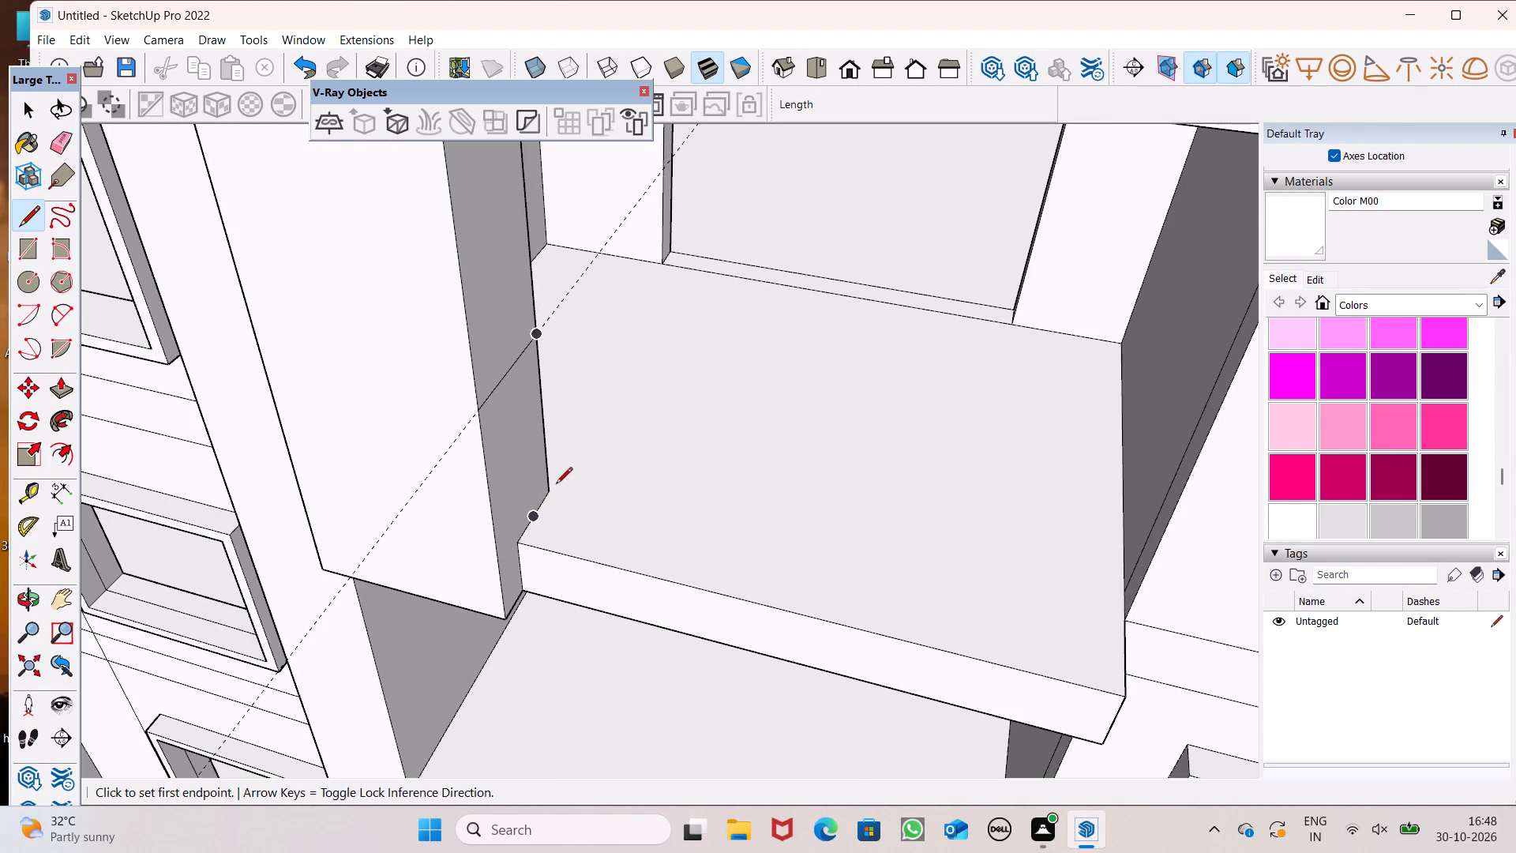
Examine the projecting column's divided side face, the recess behind it and the top balcony slab from different angles.
{"action": "left_click", "coordinate": [548, 492]}
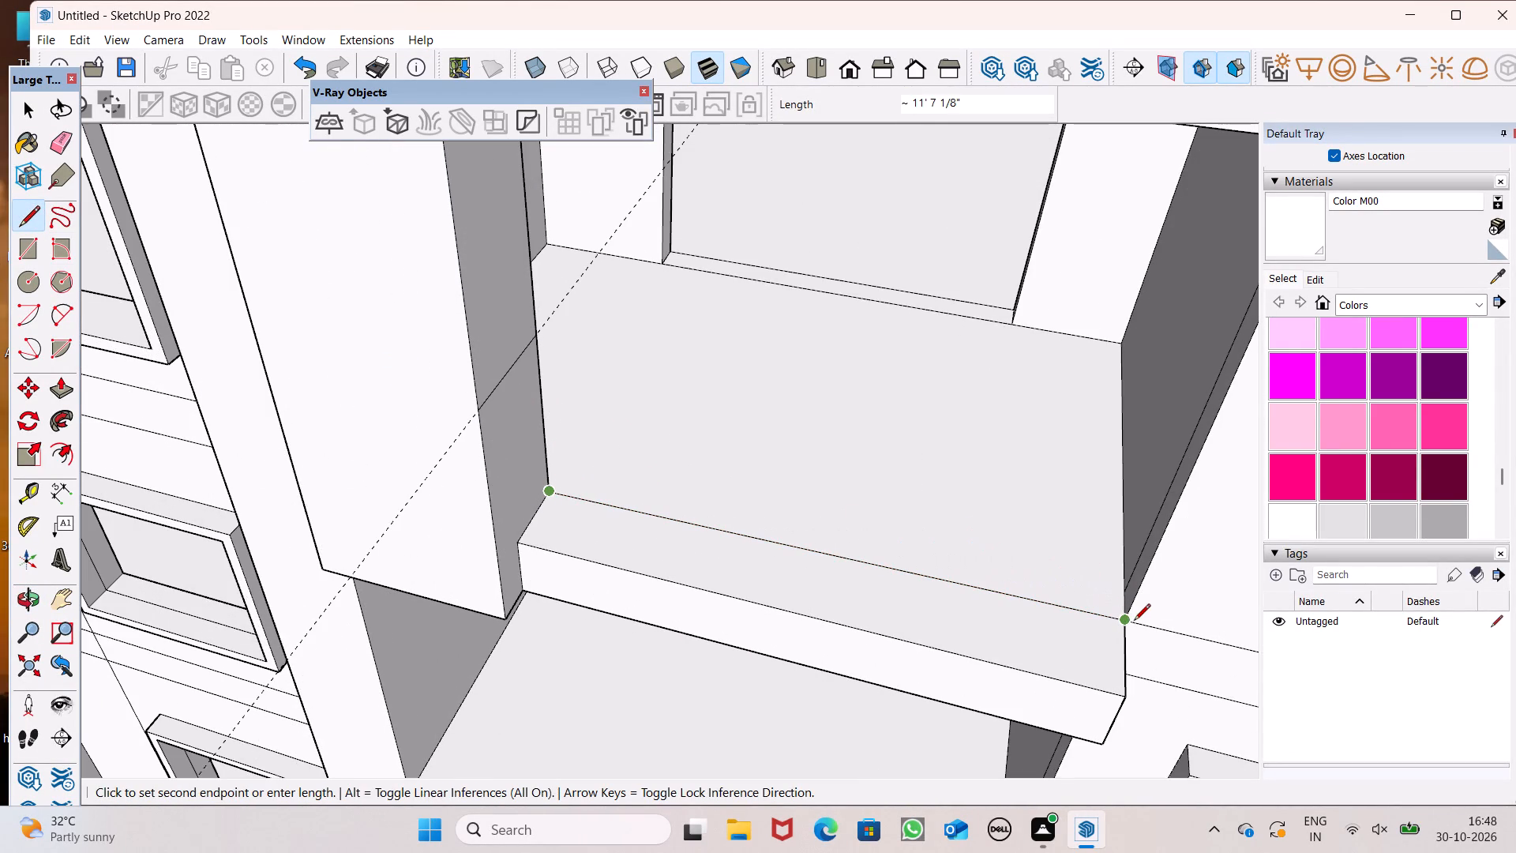
{"action": "key", "text": "space"}
{"action": "scroll", "coordinate": [781, 408], "scroll_direction": "down", "scroll_amount": 2}
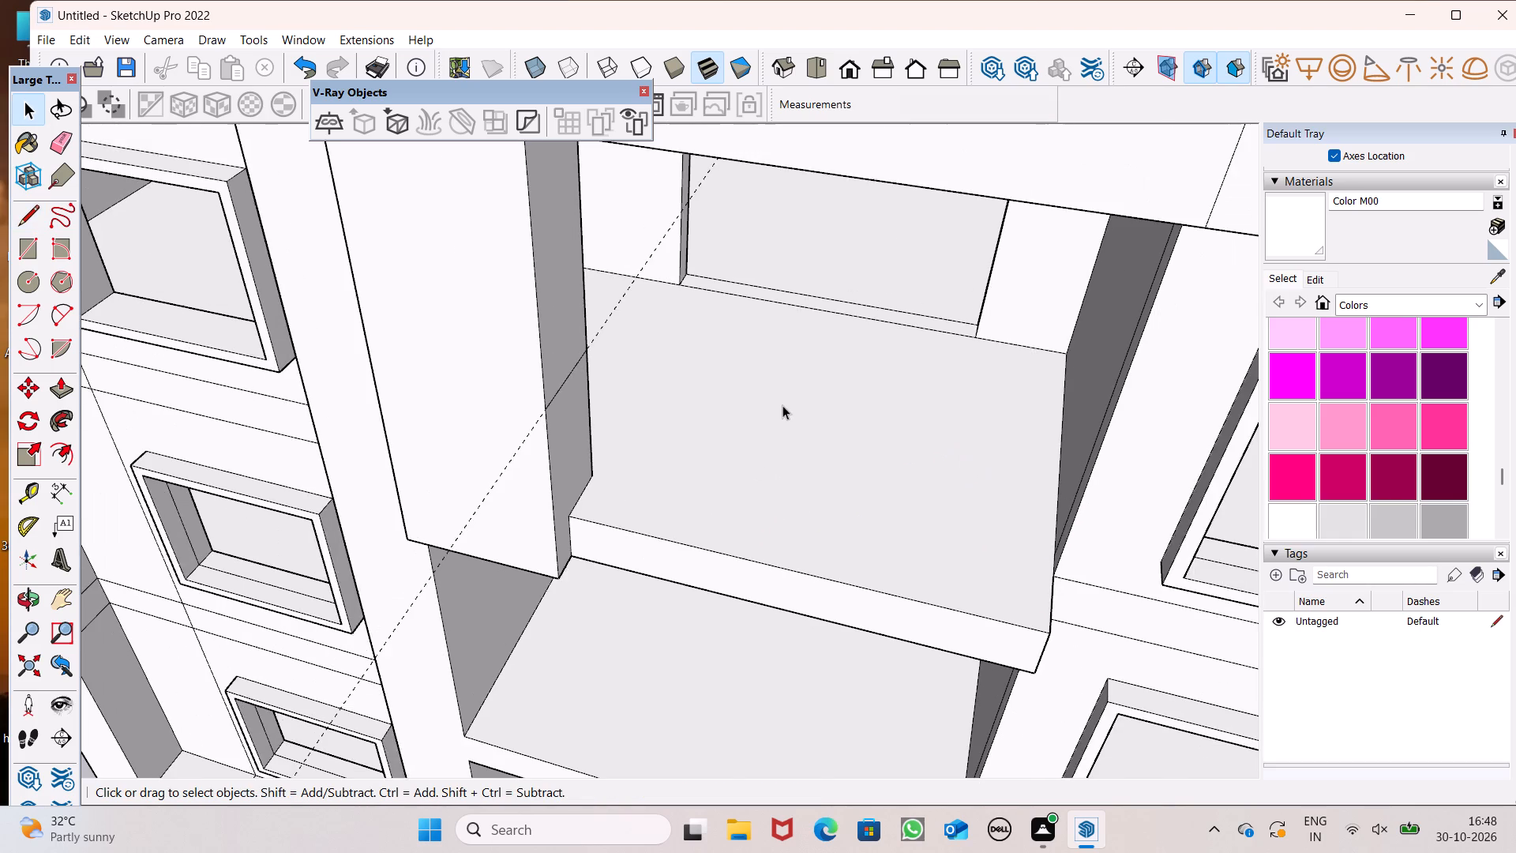
{"action": "scroll", "coordinate": [783, 405], "scroll_direction": "down", "scroll_amount": 2}
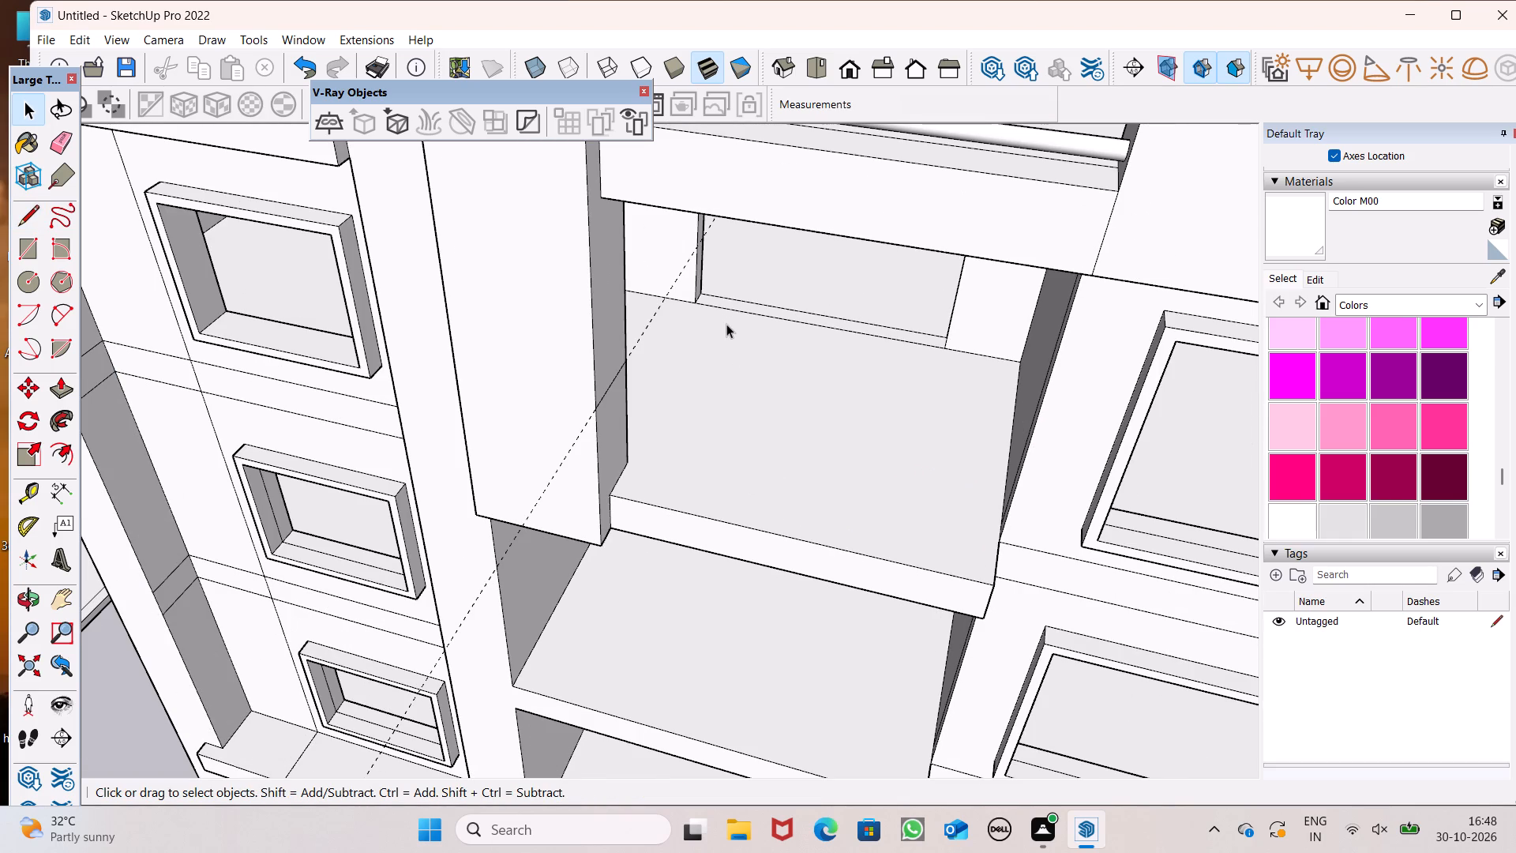
{"action": "middle_click_drag", "start_coordinate": [722, 318], "coordinate": [535, 323]}
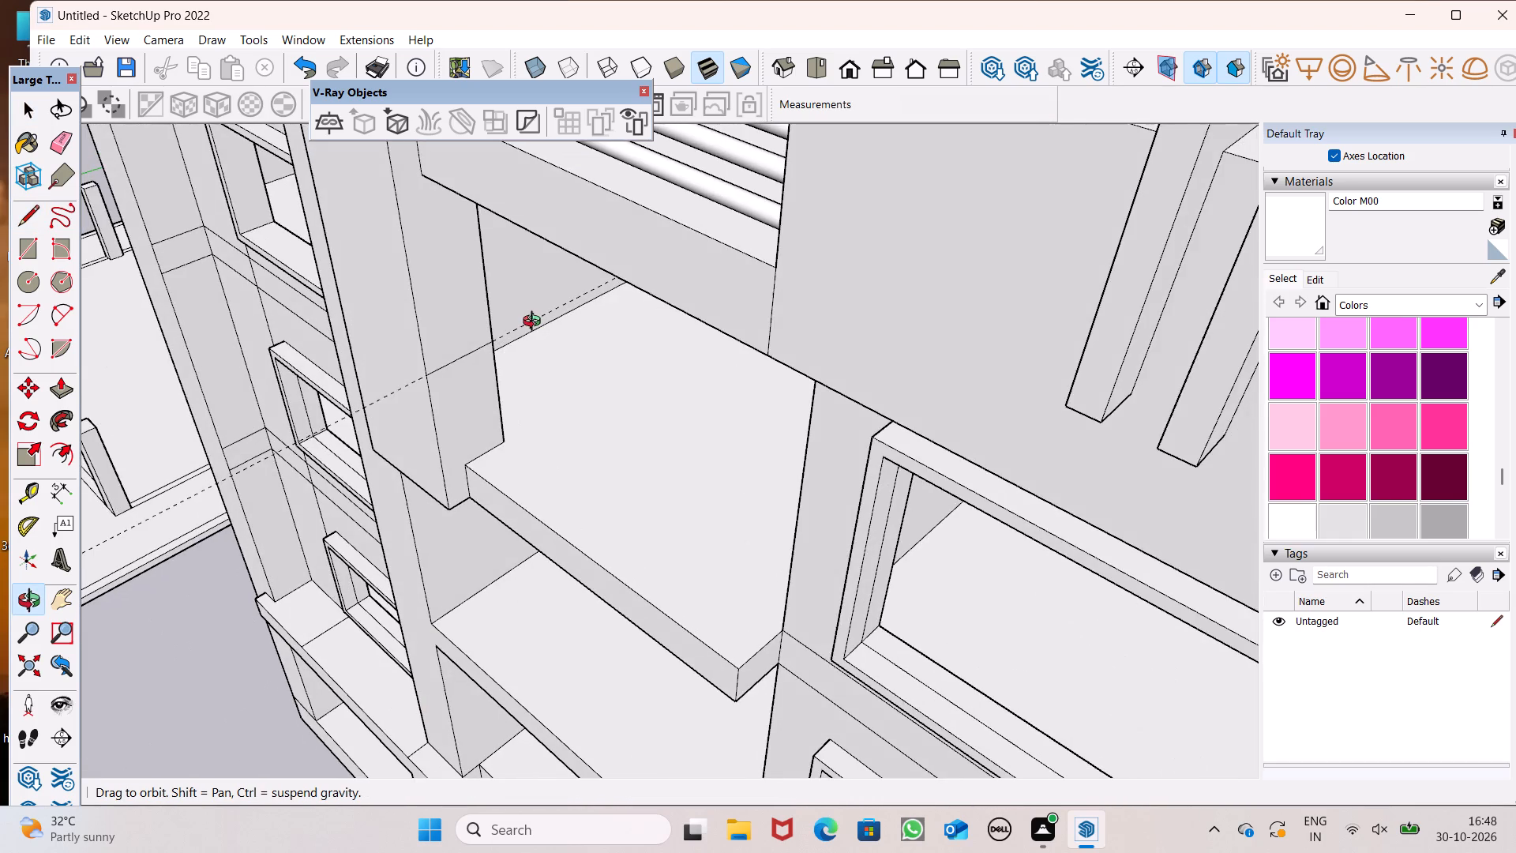
{"action": "middle_click_drag", "start_coordinate": [535, 323], "coordinate": [633, 437]}
{"action": "middle_click_drag", "start_coordinate": [631, 435], "coordinate": [546, 204]}
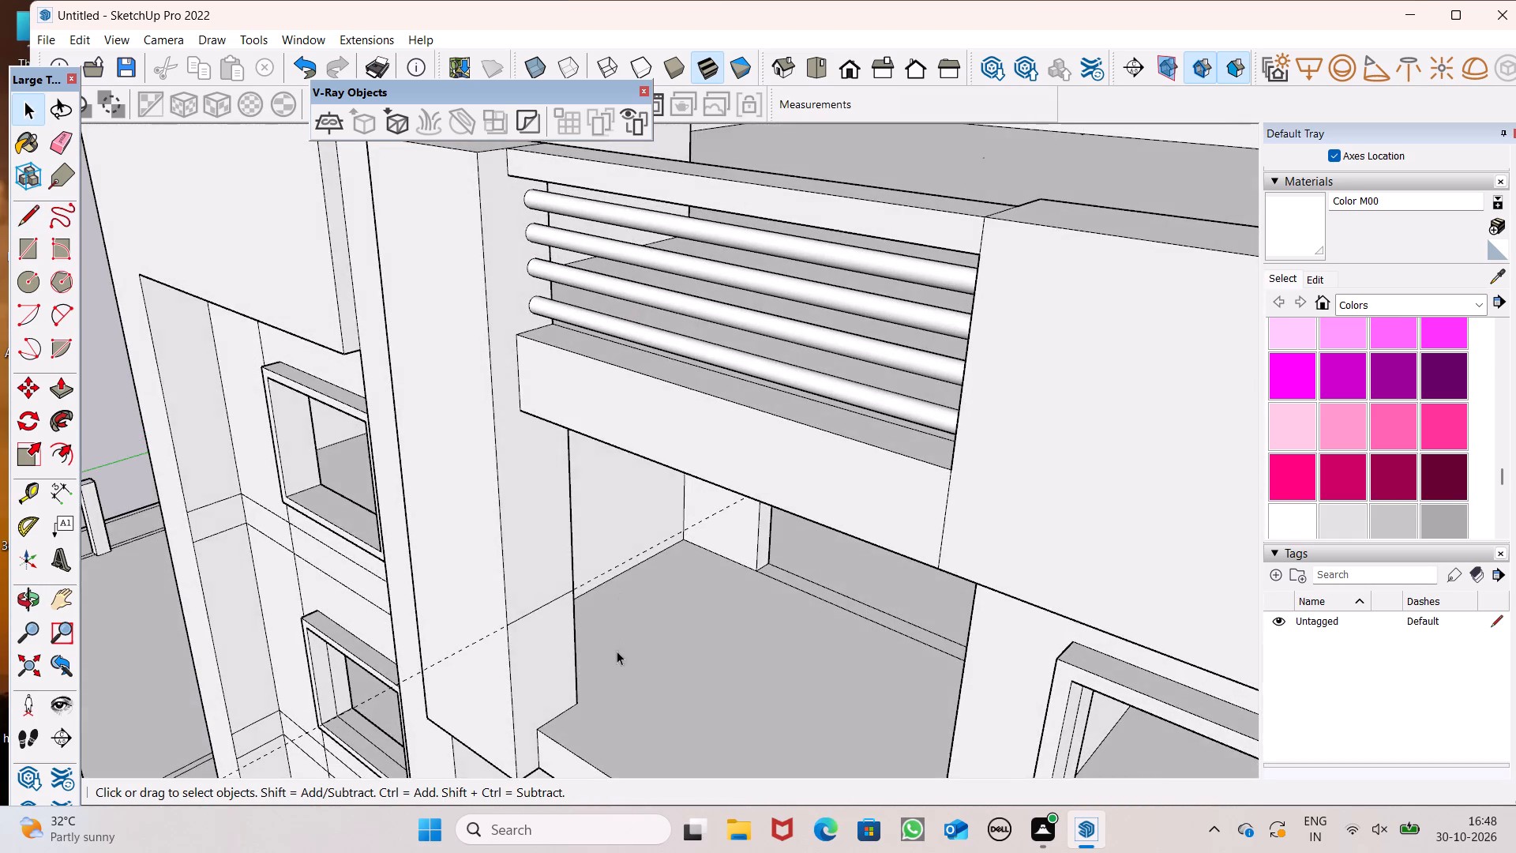
{"action": "scroll", "coordinate": [614, 655], "scroll_direction": "up", "scroll_amount": 8}
{"action": "scroll", "coordinate": [949, 556], "scroll_direction": "down", "scroll_amount": 9}
{"action": "middle_click_drag", "start_coordinate": [980, 618], "coordinate": [841, 543]}
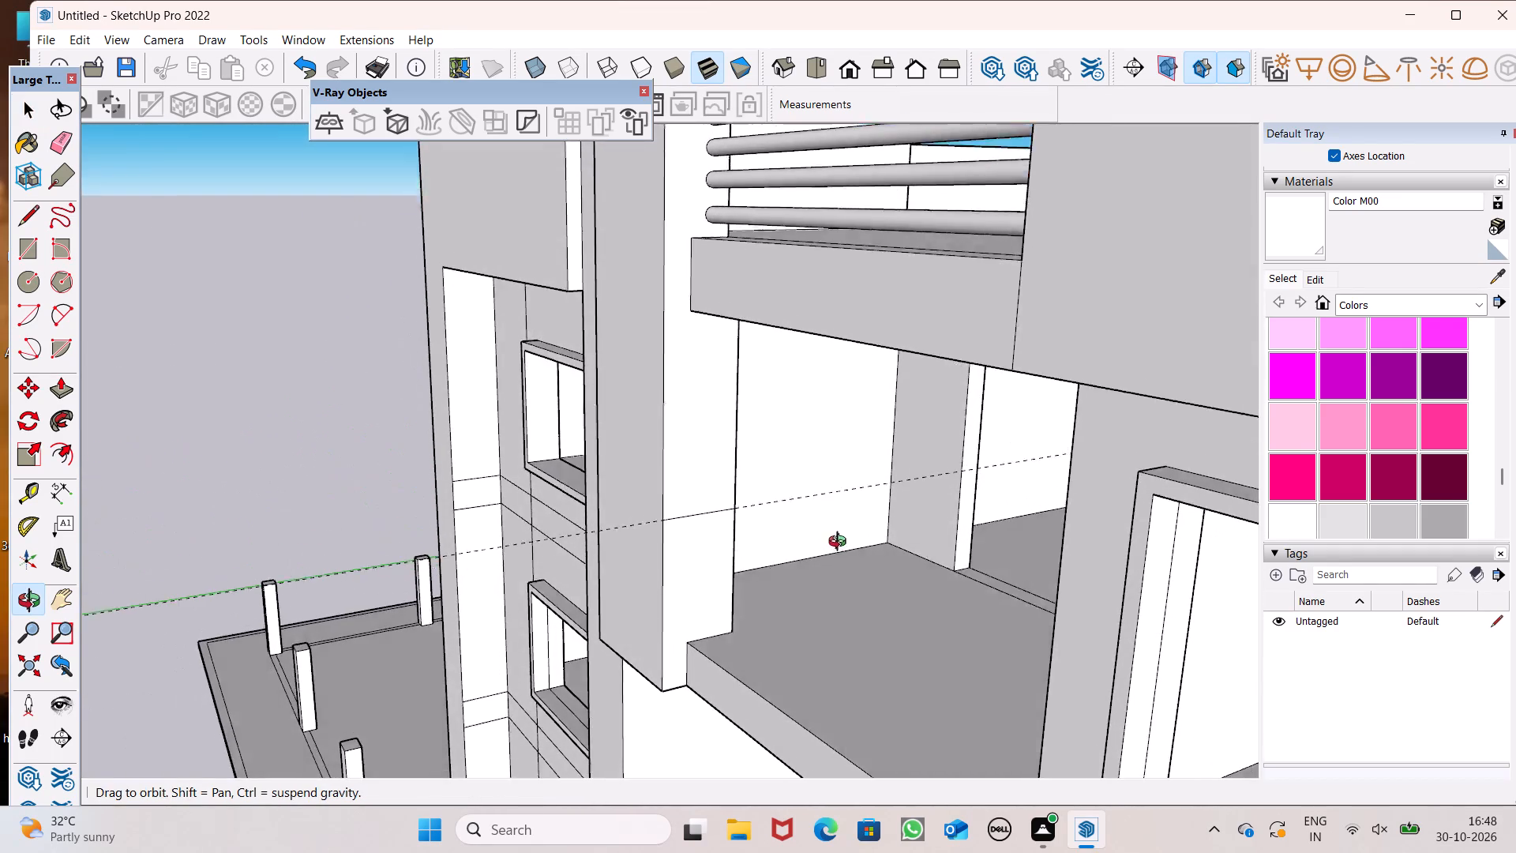
{"action": "middle_click_drag", "start_coordinate": [841, 543], "coordinate": [841, 538]}
{"action": "scroll", "coordinate": [801, 570], "scroll_direction": "up", "scroll_amount": 8}
{"action": "middle_click_drag", "start_coordinate": [835, 626], "coordinate": [640, 664]}
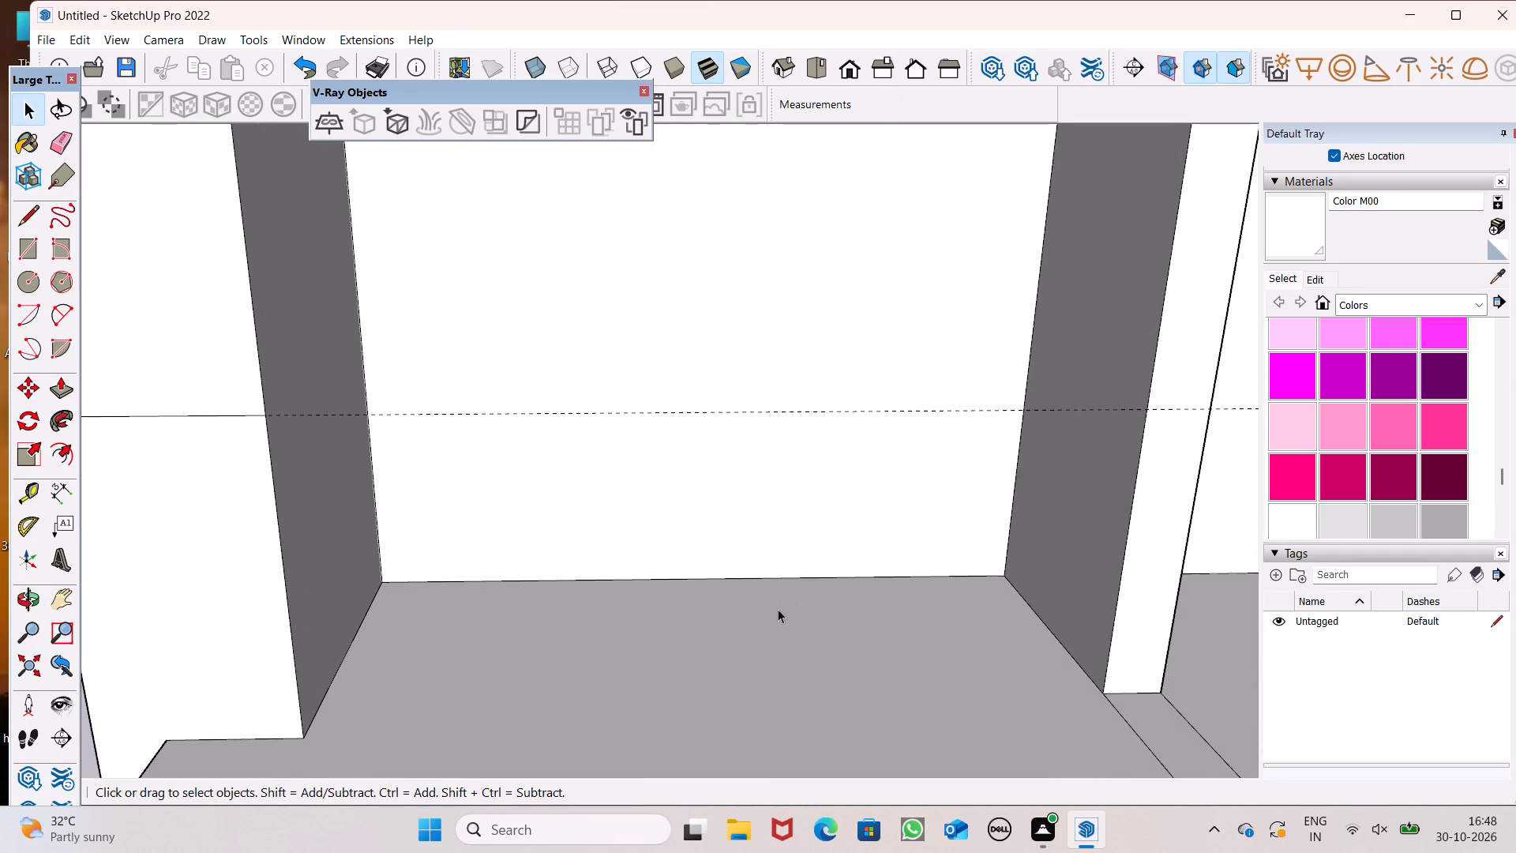
{"action": "middle_click_drag", "start_coordinate": [778, 609], "coordinate": [1098, 642]}
{"action": "scroll", "coordinate": [965, 577], "scroll_direction": "down", "scroll_amount": 5}
{"action": "scroll", "coordinate": [766, 465], "scroll_direction": "down", "scroll_amount": 11}
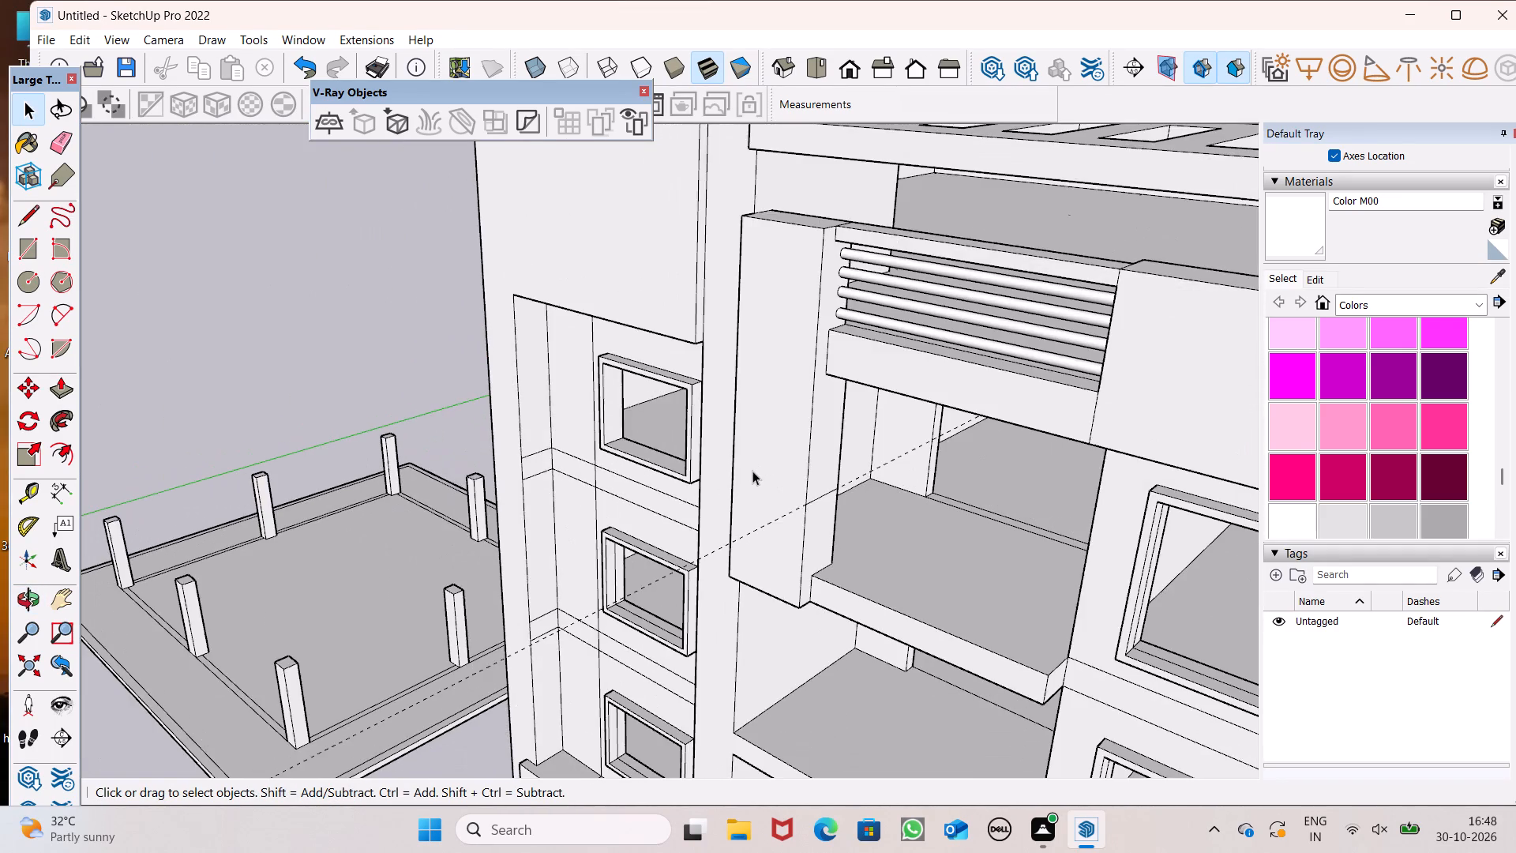
Extend the back face of the projecting column about 2' 6 13/16" deeper over the top balcony with Push/Pull.
{"action": "middle_click_drag", "start_coordinate": [800, 505], "coordinate": [613, 393]}
{"action": "scroll", "coordinate": [784, 516], "scroll_direction": "up", "scroll_amount": 8}
{"action": "middle_click_drag", "start_coordinate": [664, 608], "coordinate": [441, 638]}
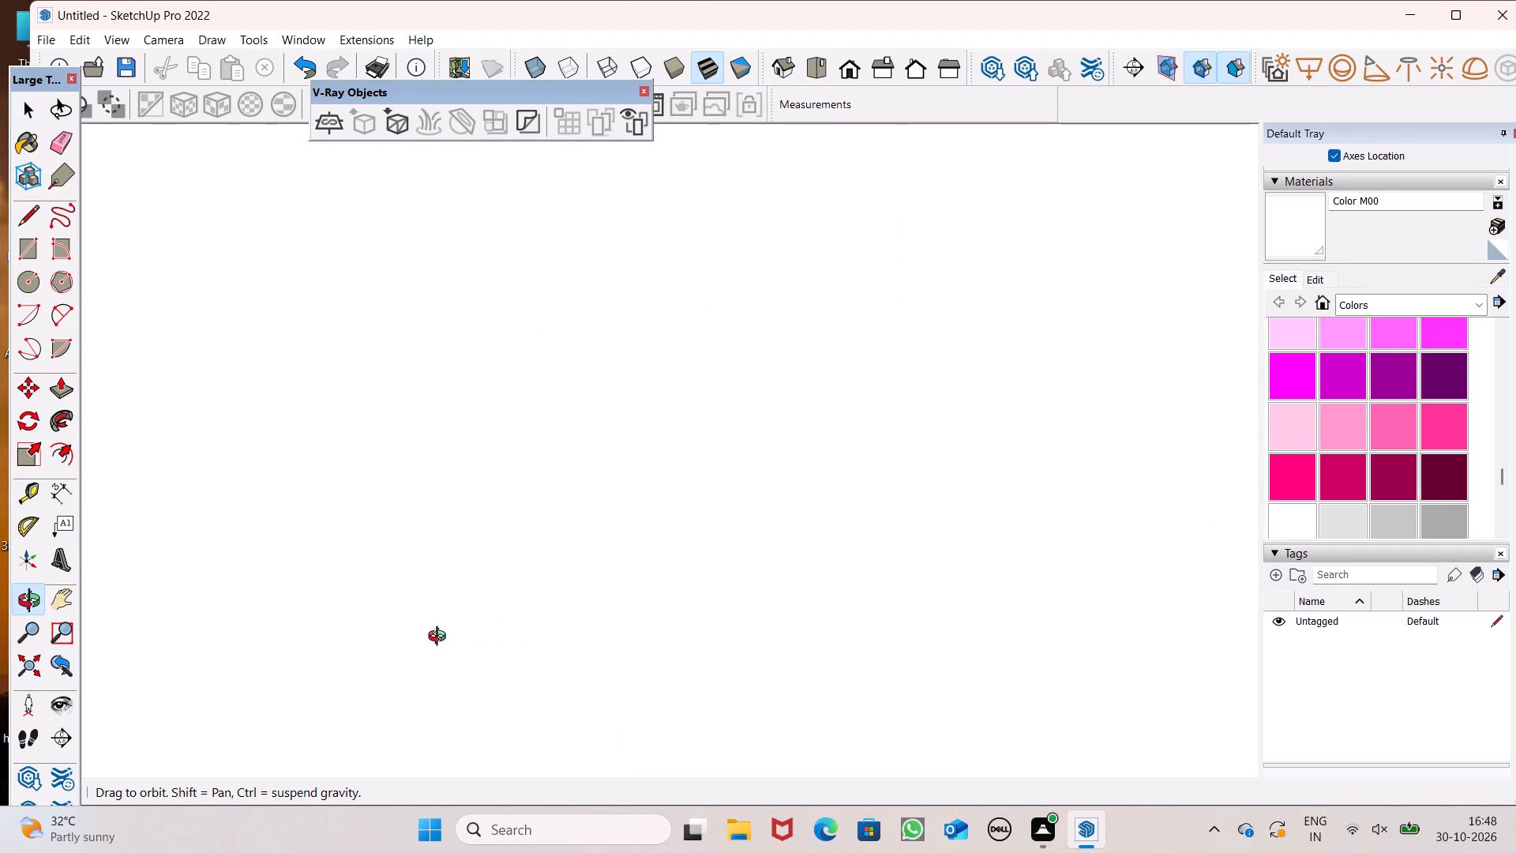
{"action": "middle_click_drag", "start_coordinate": [441, 638], "coordinate": [564, 618]}
{"action": "scroll", "coordinate": [570, 614], "scroll_direction": "up", "scroll_amount": 7}
{"action": "middle_click_drag", "start_coordinate": [679, 614], "coordinate": [500, 696]}
{"action": "left_click", "coordinate": [67, 387]}
{"action": "left_click_drag", "start_coordinate": [602, 455], "coordinate": [629, 471]}
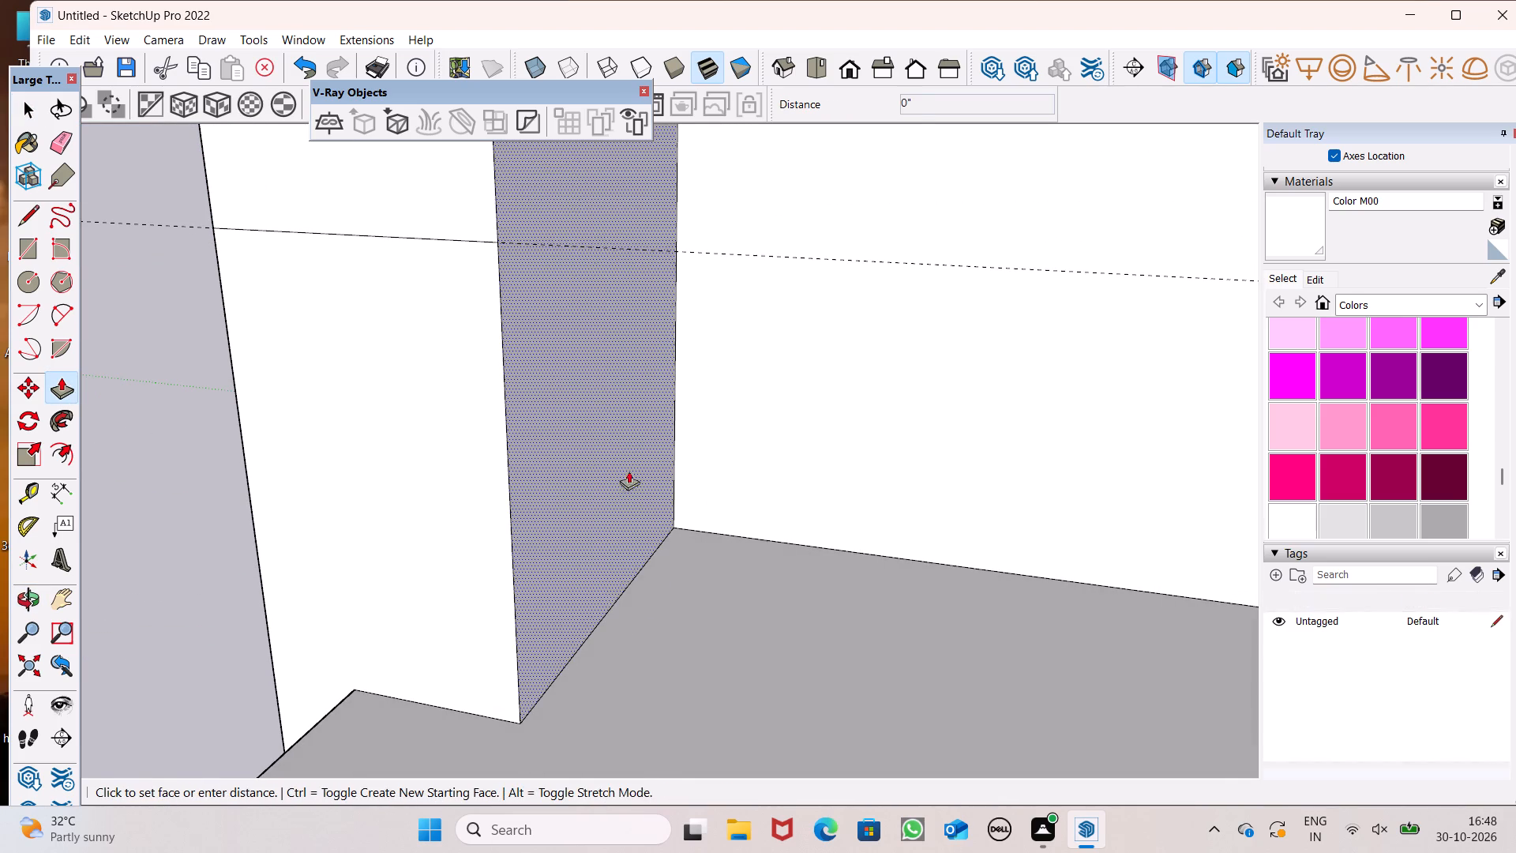
{"action": "left_click_drag", "start_coordinate": [629, 471], "coordinate": [868, 543]}
Examine the deepened column, the top balcony slab and the surrounding facade from different angles.
{"action": "middle_click_drag", "start_coordinate": [728, 542], "coordinate": [1273, 578]}
{"action": "scroll", "coordinate": [533, 441], "scroll_direction": "down", "scroll_amount": 3}
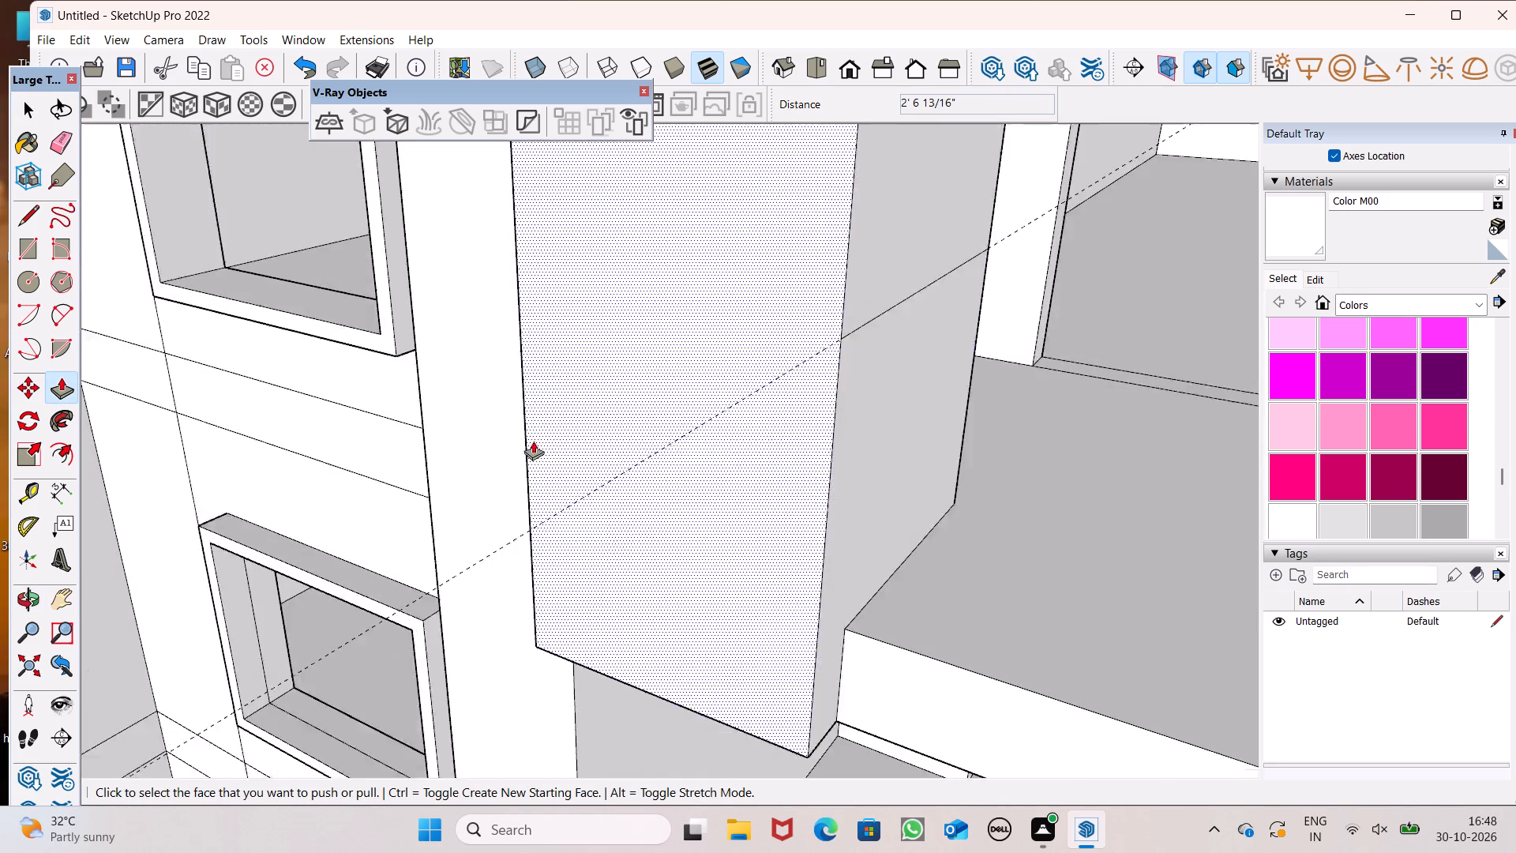
{"action": "scroll", "coordinate": [533, 441], "scroll_direction": "down", "scroll_amount": 3}
{"action": "scroll", "coordinate": [402, 475], "scroll_direction": "down", "scroll_amount": 6}
{"action": "scroll", "coordinate": [490, 487], "scroll_direction": "down", "scroll_amount": 3}
{"action": "middle_click_drag", "start_coordinate": [691, 606], "coordinate": [1001, 682]}
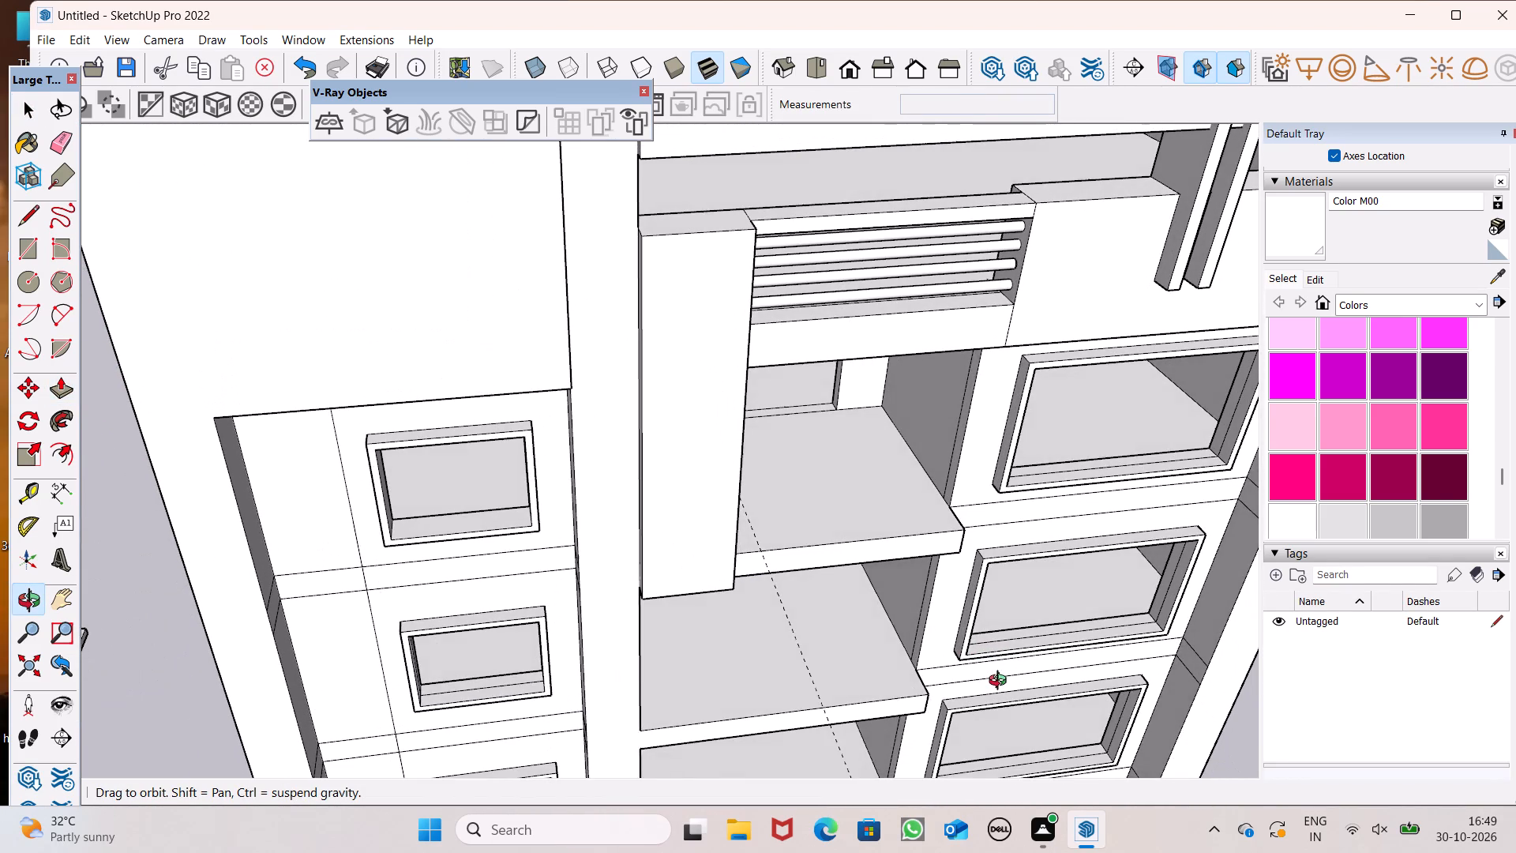
{"action": "middle_click_drag", "start_coordinate": [1001, 682], "coordinate": [916, 711]}
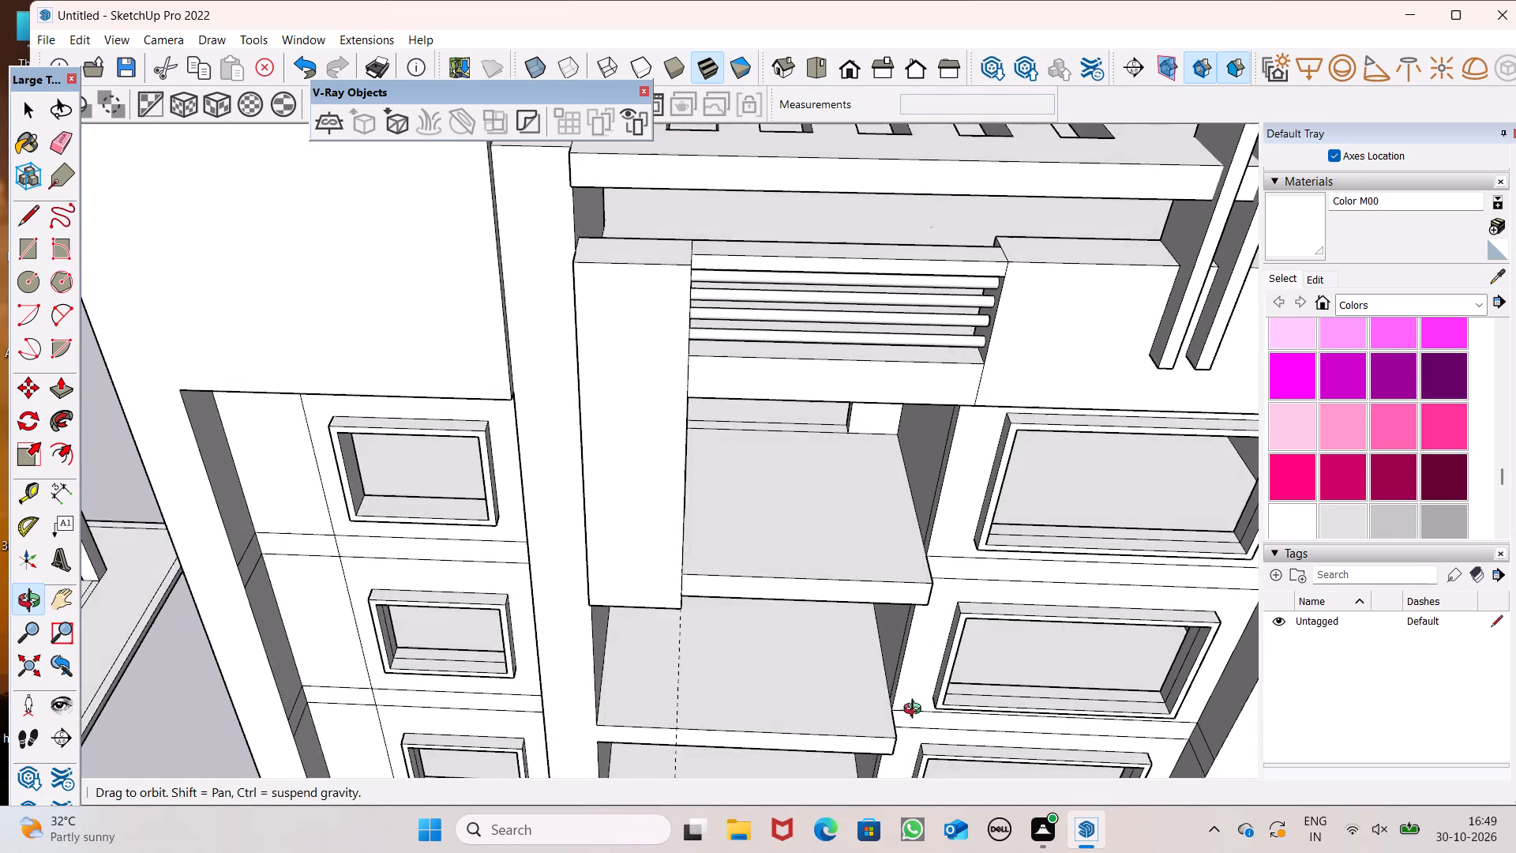
{"action": "middle_click_drag", "start_coordinate": [916, 711], "coordinate": [806, 648]}
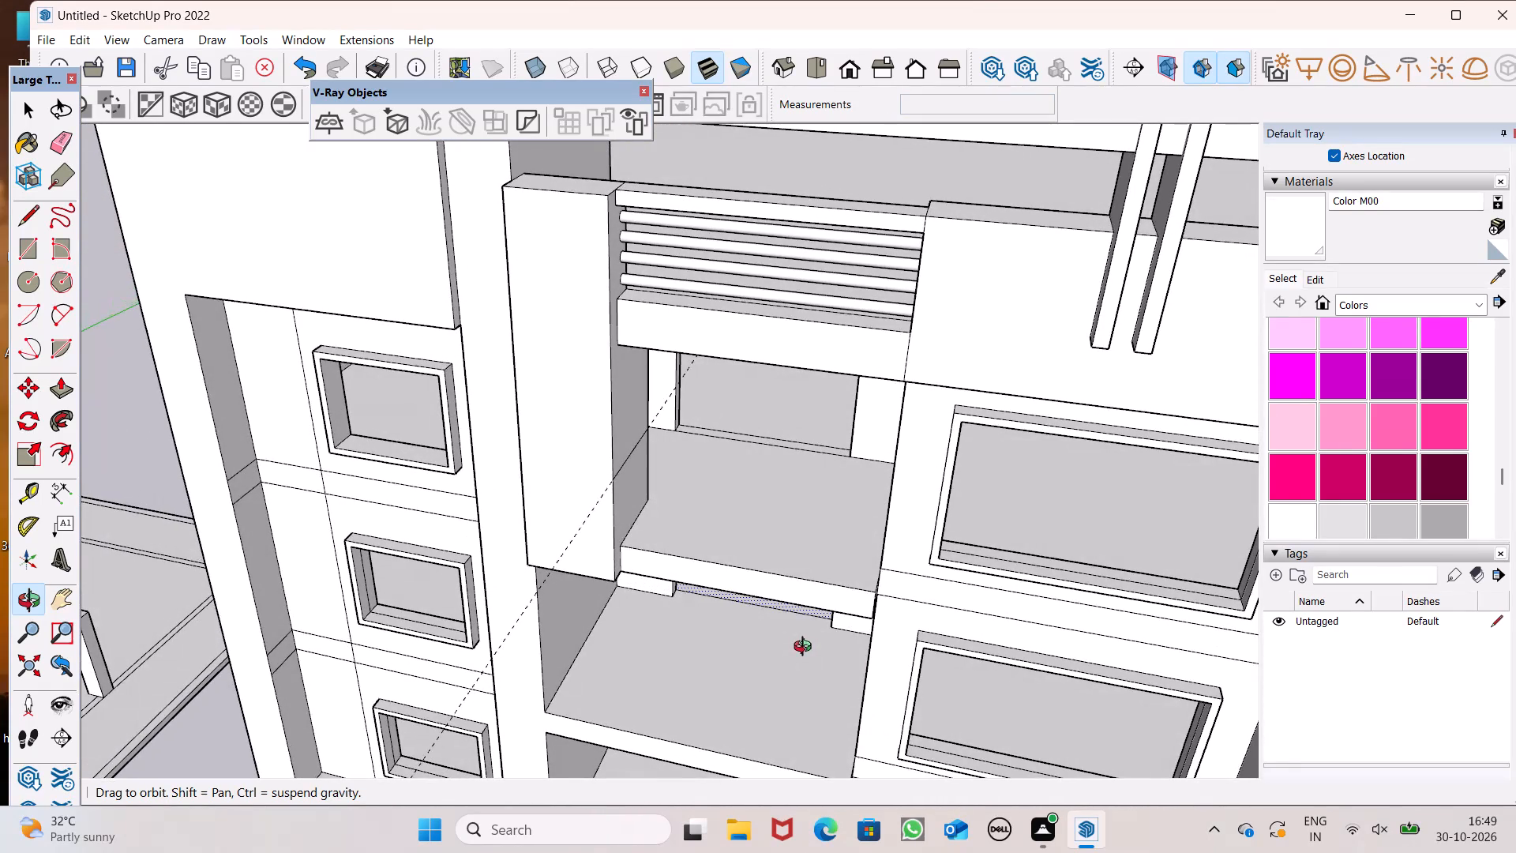
{"action": "middle_click_drag", "start_coordinate": [806, 648], "coordinate": [797, 667]}
{"action": "scroll", "coordinate": [810, 513], "scroll_direction": "up", "scroll_amount": 3}
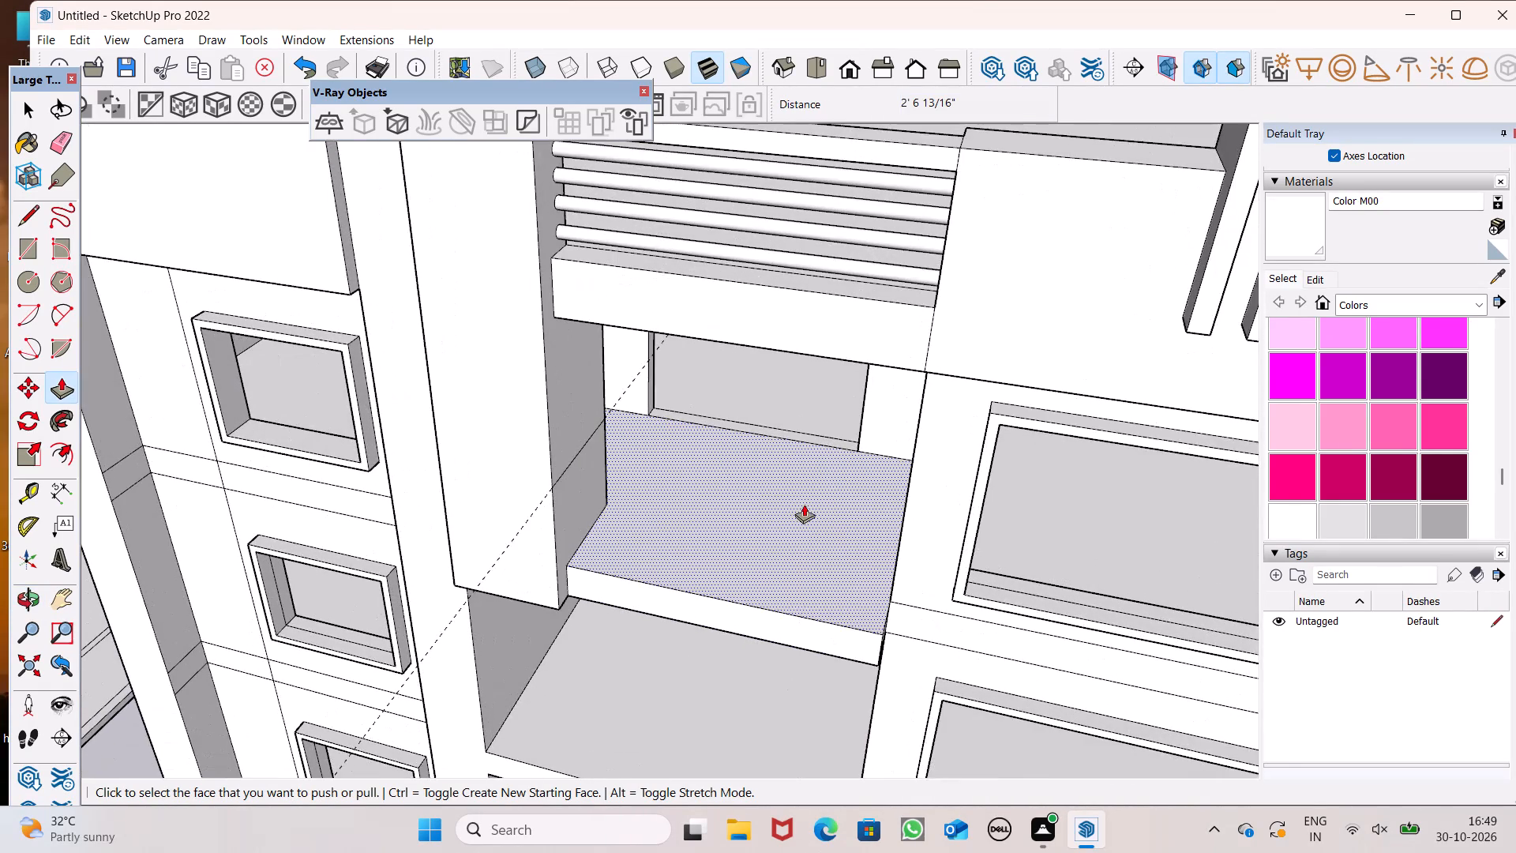
{"action": "scroll", "coordinate": [804, 504], "scroll_direction": "down", "scroll_amount": 2}
{"action": "middle_click_drag", "start_coordinate": [791, 528], "coordinate": [765, 590]}
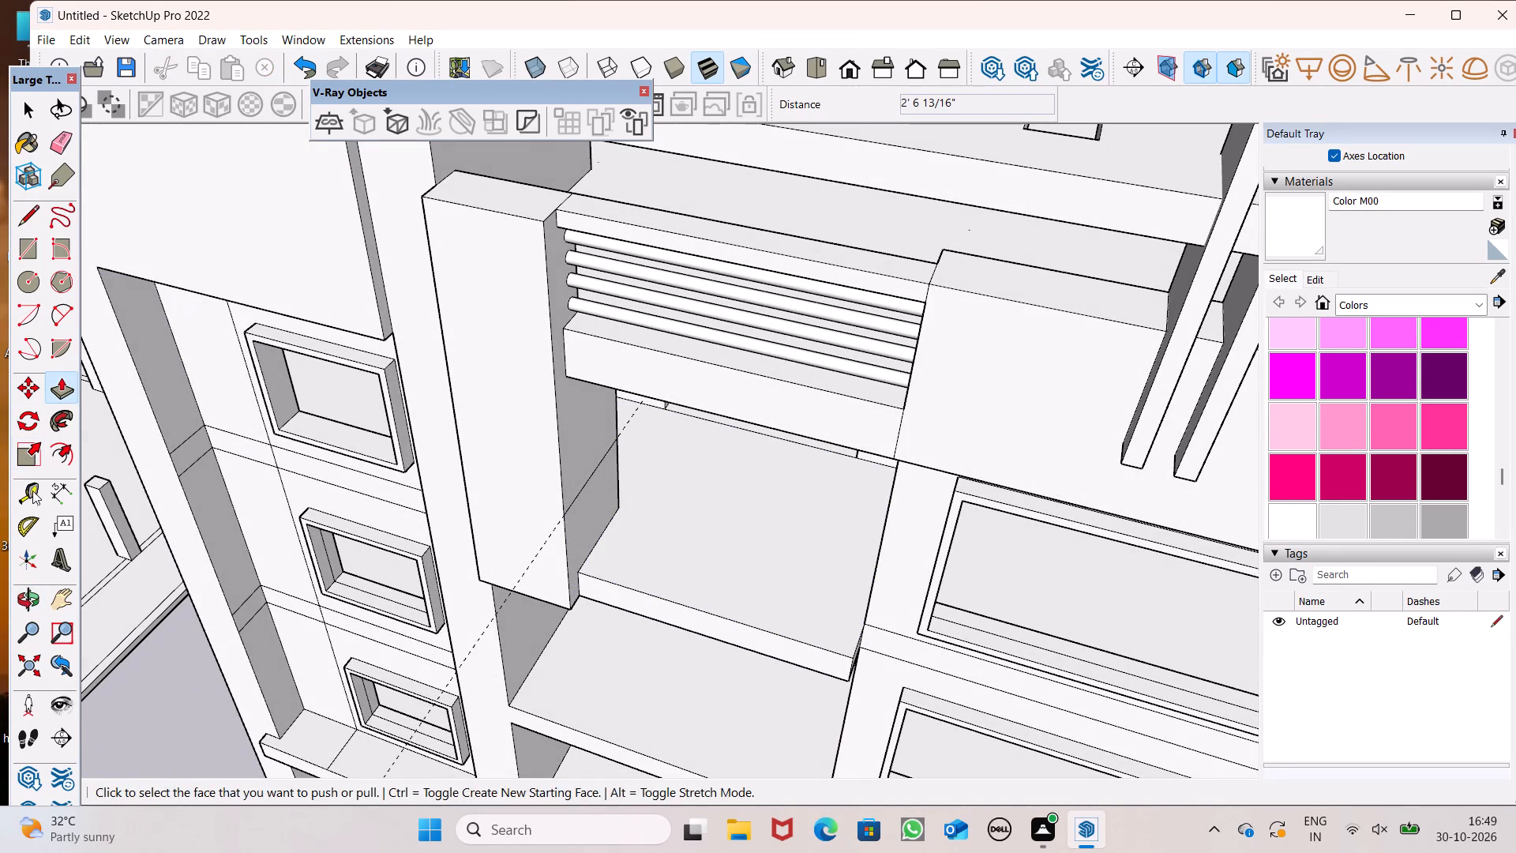
Place a guide line about 1' 10 13/16" behind the front edge of the top balcony slab with the Tape Measure.
{"action": "left_click", "coordinate": [32, 492]}
{"action": "scroll", "coordinate": [599, 551], "scroll_direction": "up", "scroll_amount": 1}
{"action": "middle_click_drag", "start_coordinate": [599, 551], "coordinate": [693, 592]}
{"action": "scroll", "coordinate": [839, 613], "scroll_direction": "up", "scroll_amount": 5}
{"action": "middle_click_drag", "start_coordinate": [945, 630], "coordinate": [978, 665]}
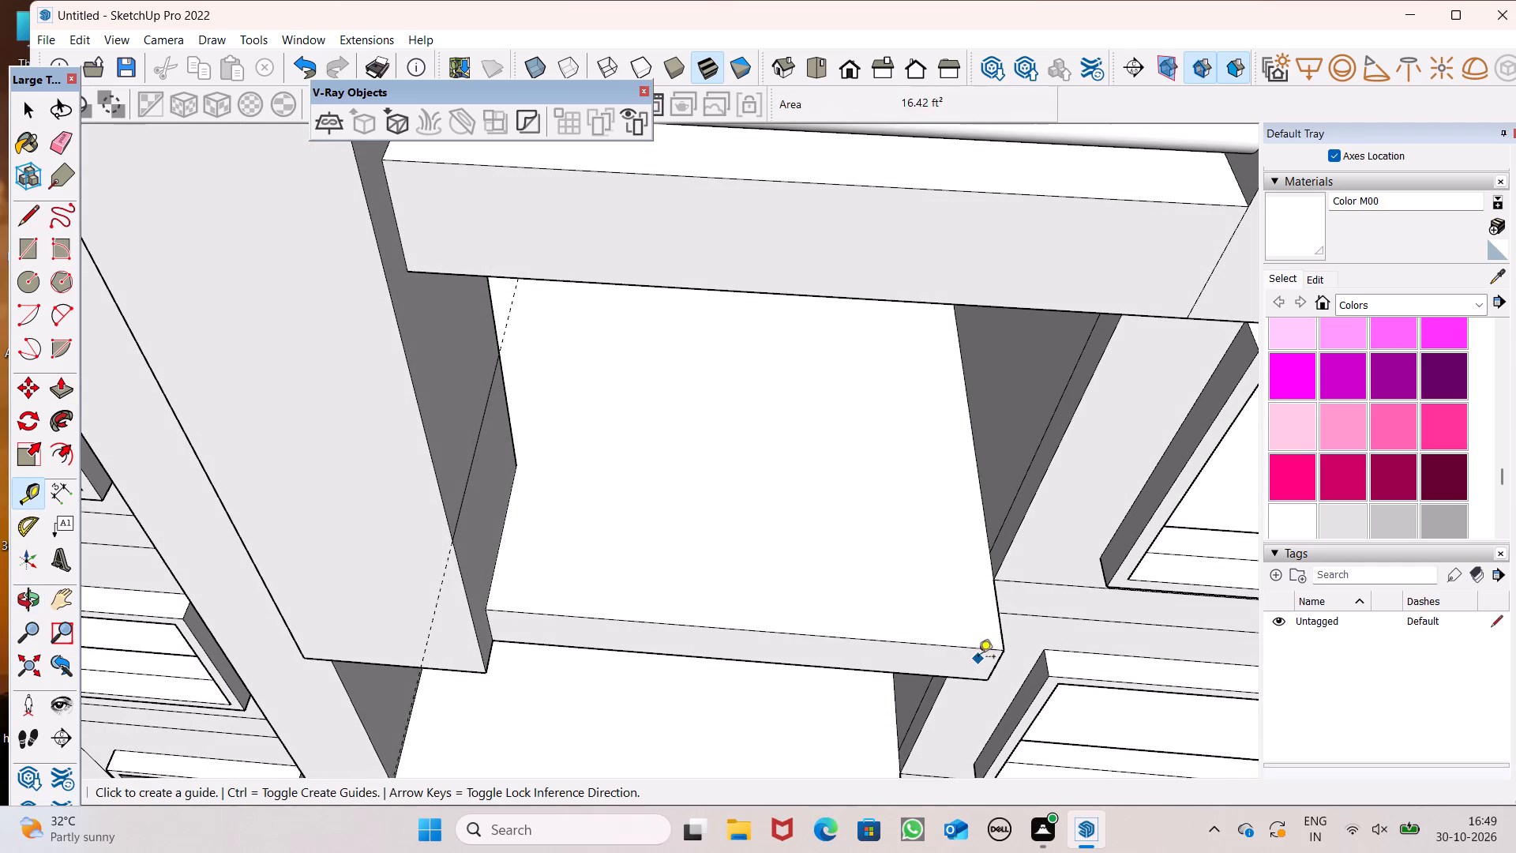
{"action": "left_click", "coordinate": [883, 644]}
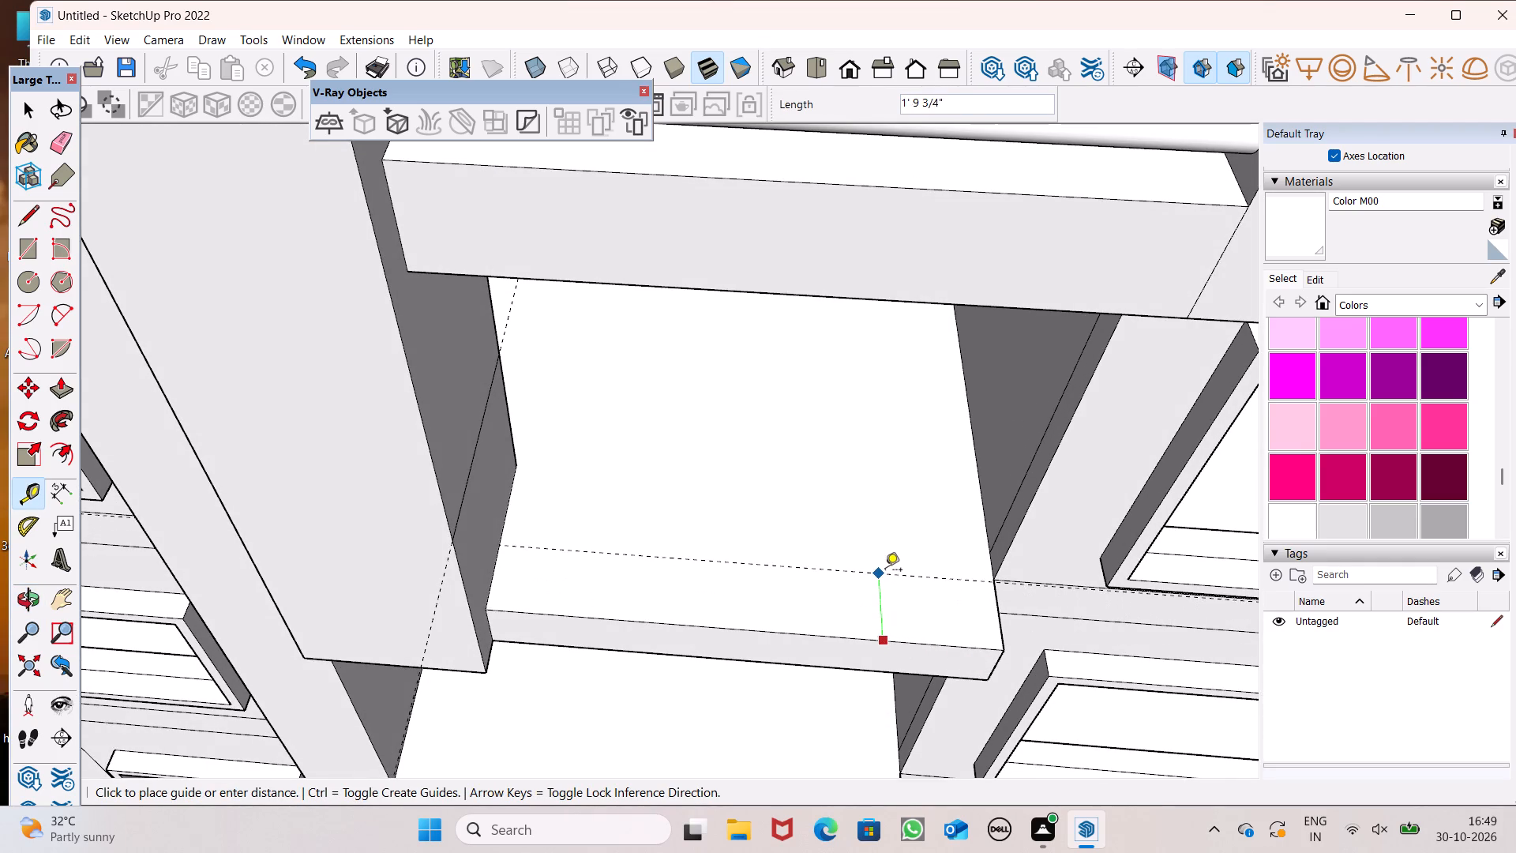
{"action": "left_click", "coordinate": [885, 569]}
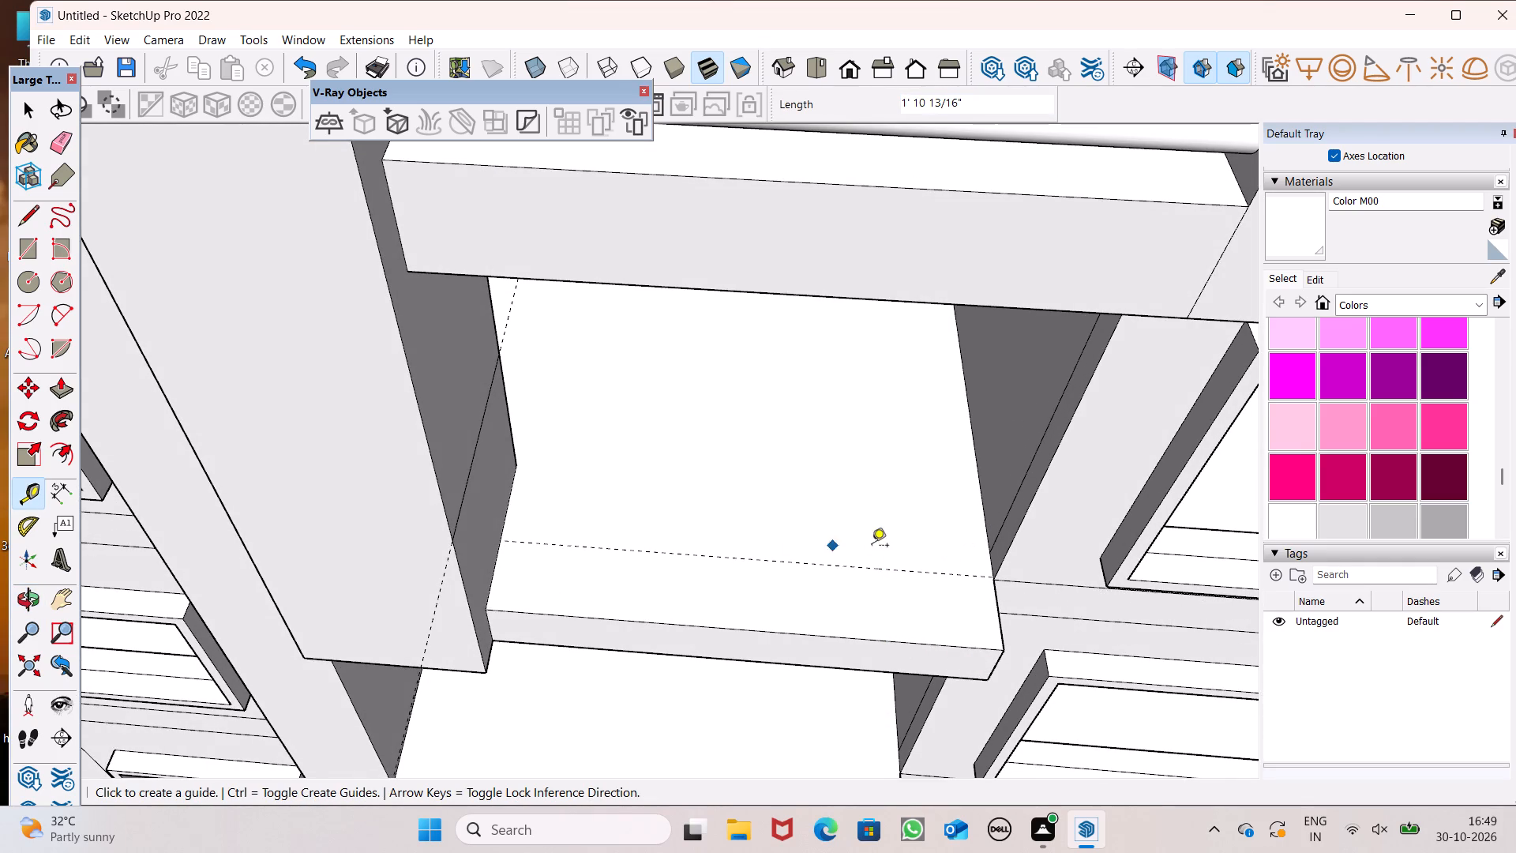
Place a second parallel guide line about 8 3/8" behind the first one on the top balcony slab.
{"action": "scroll", "coordinate": [965, 554], "scroll_direction": "up", "scroll_amount": 5}
{"action": "left_click", "coordinate": [925, 585]}
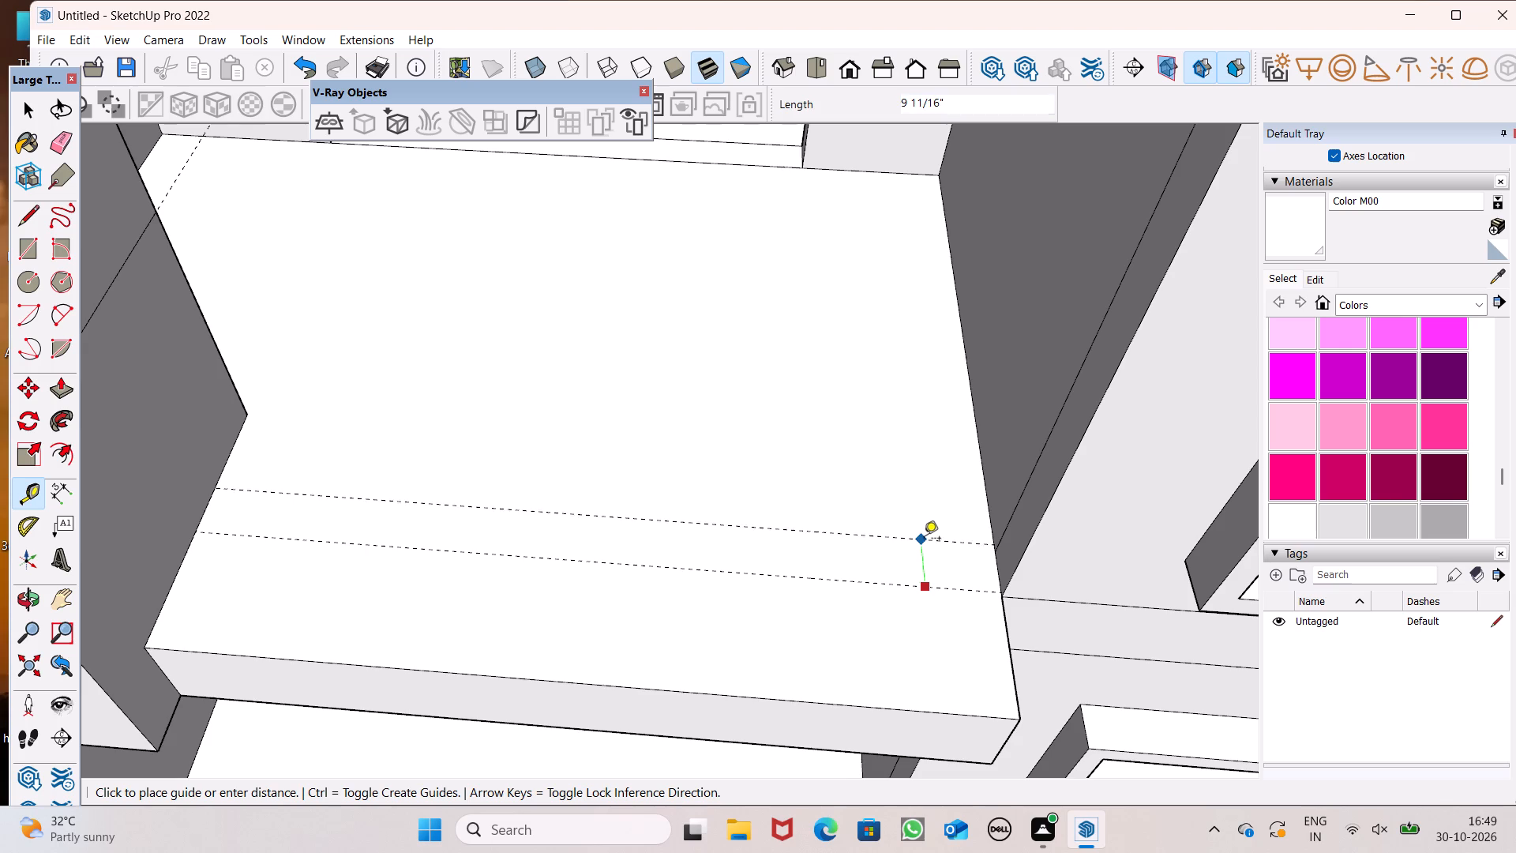
{"action": "left_click", "coordinate": [924, 546]}
{"action": "scroll", "coordinate": [917, 496], "scroll_direction": "down", "scroll_amount": 12}
{"action": "key", "text": "space"}
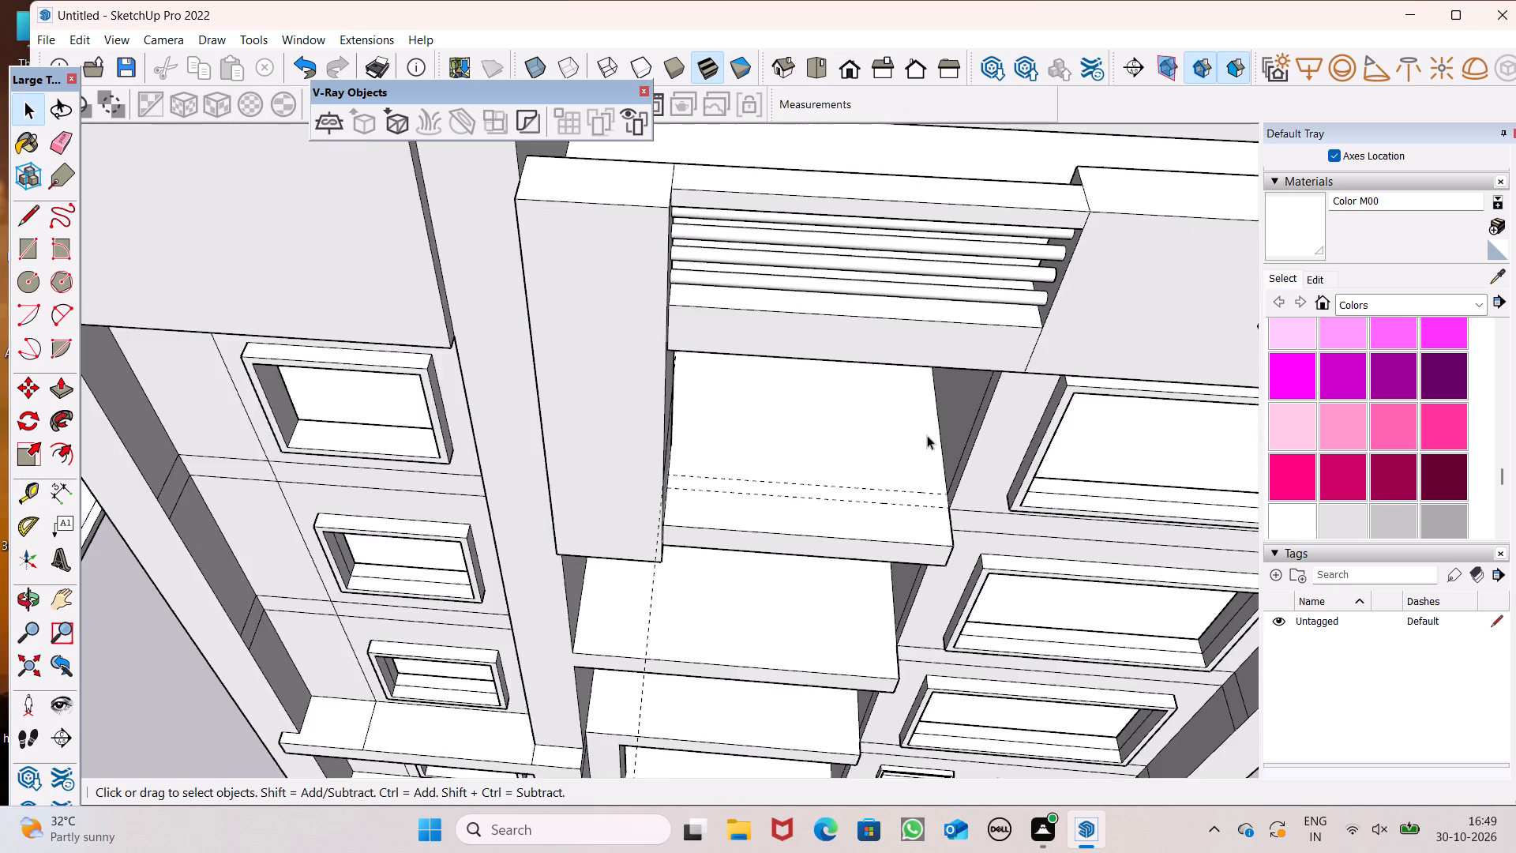
Draw an 8 3/8" by 11' 7 1/8" rectangle between the two guides across the full width of the top balcony slab.
{"action": "middle_click_drag", "start_coordinate": [929, 486], "coordinate": [701, 416]}
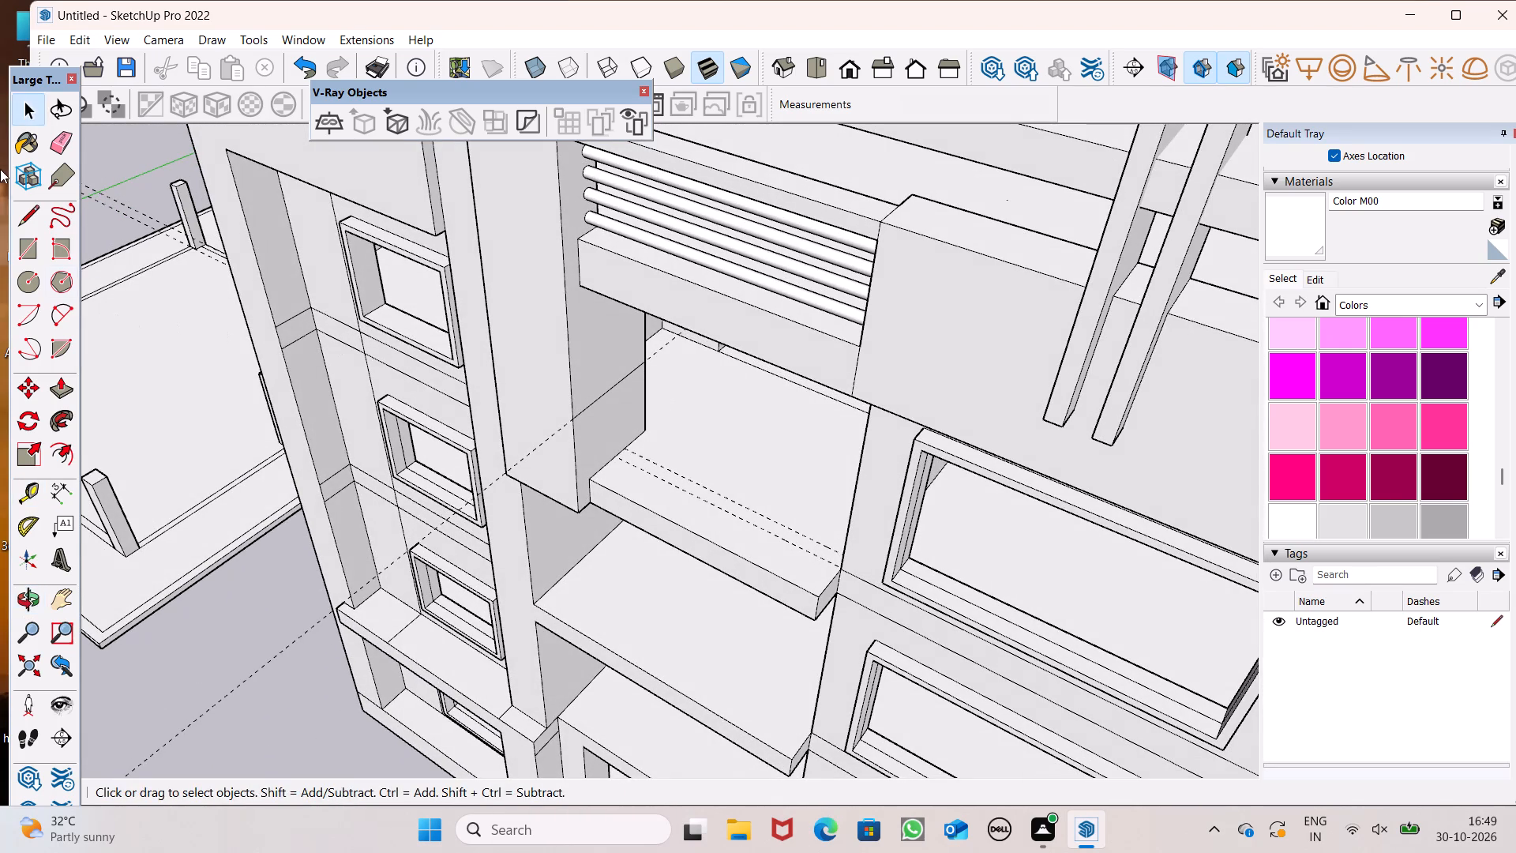
{"action": "left_click", "coordinate": [21, 254]}
{"action": "scroll", "coordinate": [518, 438], "scroll_direction": "up", "scroll_amount": 1}
{"action": "middle_click_drag", "start_coordinate": [527, 447], "coordinate": [734, 547]}
{"action": "scroll", "coordinate": [801, 518], "scroll_direction": "up", "scroll_amount": 7}
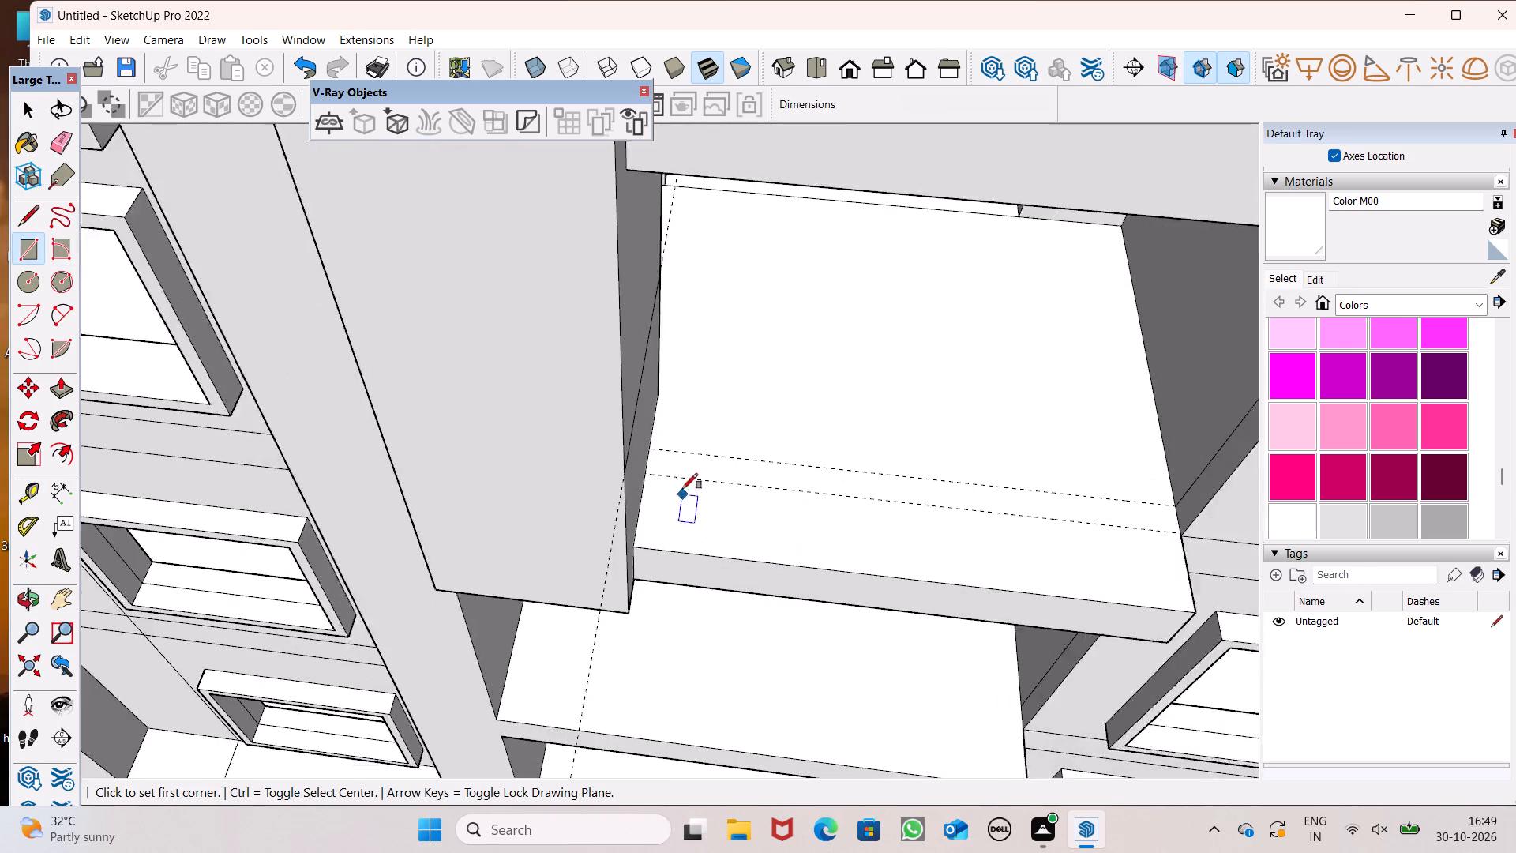
{"action": "left_click", "coordinate": [647, 440]}
{"action": "scroll", "coordinate": [590, 468], "scroll_direction": "down", "scroll_amount": 2}
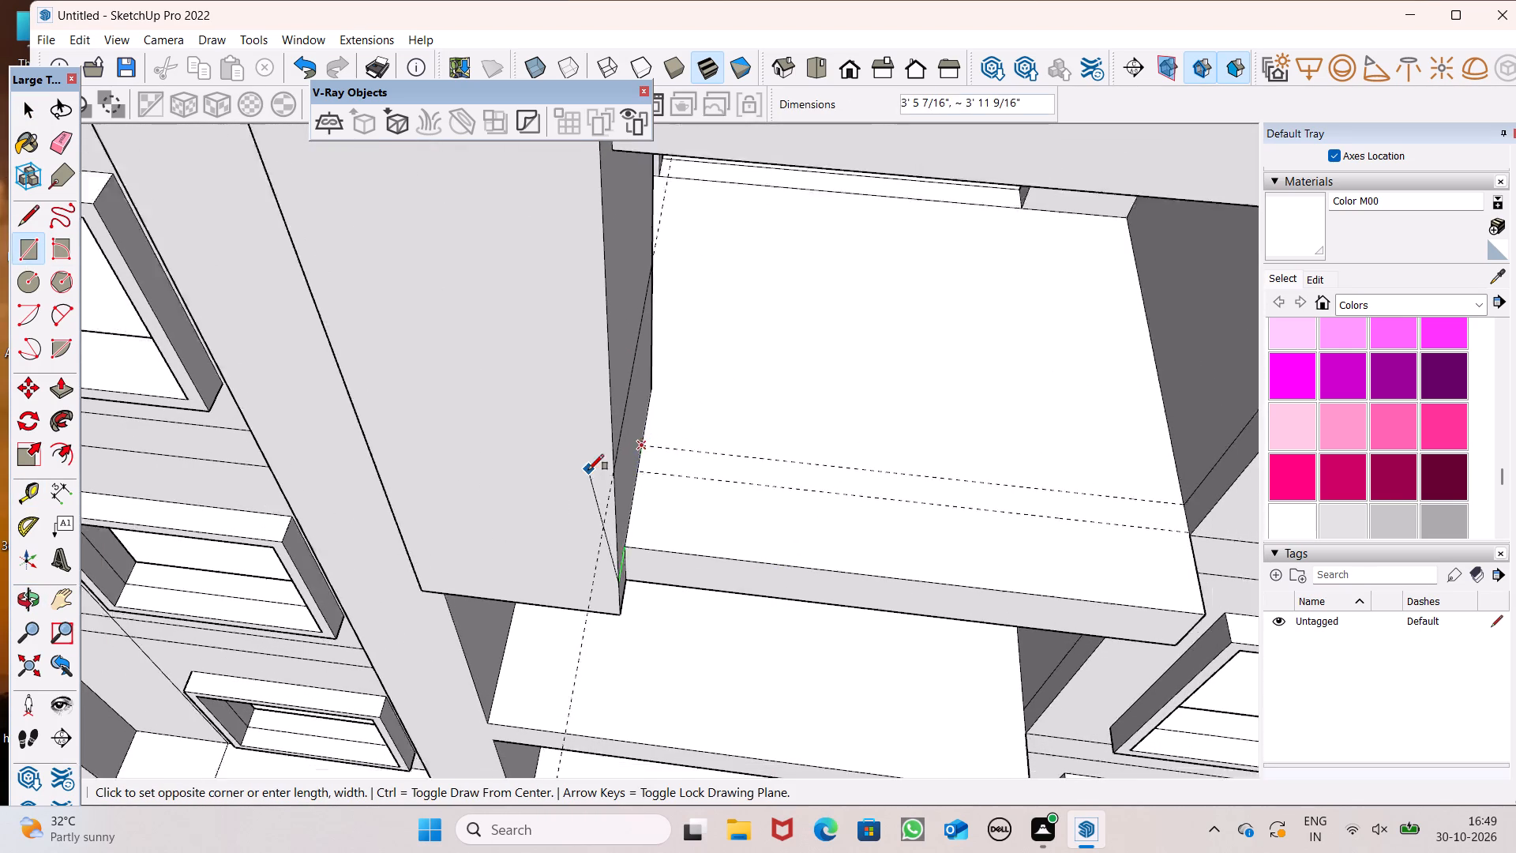
{"action": "scroll", "coordinate": [588, 470], "scroll_direction": "down", "scroll_amount": 3}
{"action": "scroll", "coordinate": [1021, 505], "scroll_direction": "up", "scroll_amount": 10}
{"action": "scroll", "coordinate": [1023, 524], "scroll_direction": "down", "scroll_amount": 1}
{"action": "scroll", "coordinate": [1023, 523], "scroll_direction": "up", "scroll_amount": 5}
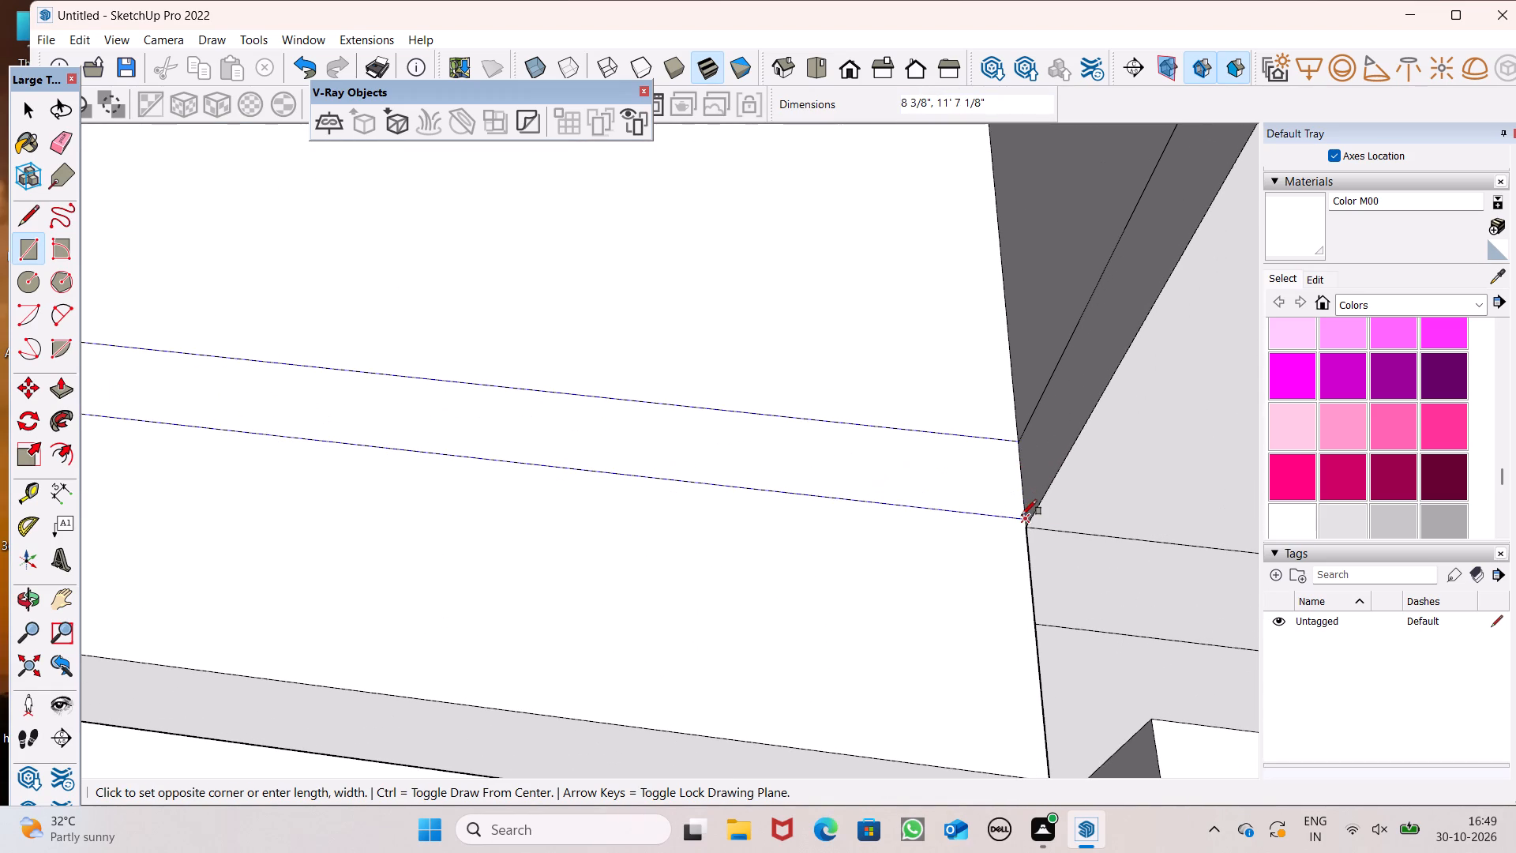
{"action": "left_click", "coordinate": [1022, 515]}
{"action": "scroll", "coordinate": [980, 420], "scroll_direction": "down", "scroll_amount": 4}
{"action": "key", "text": "space"}
{"action": "scroll", "coordinate": [952, 378], "scroll_direction": "down", "scroll_amount": 16}
Draw two vertical 4' lines on the column's inner side face, from the strip's corners up to the horizontal dividing line.
{"action": "middle_click_drag", "start_coordinate": [946, 419], "coordinate": [922, 401]}
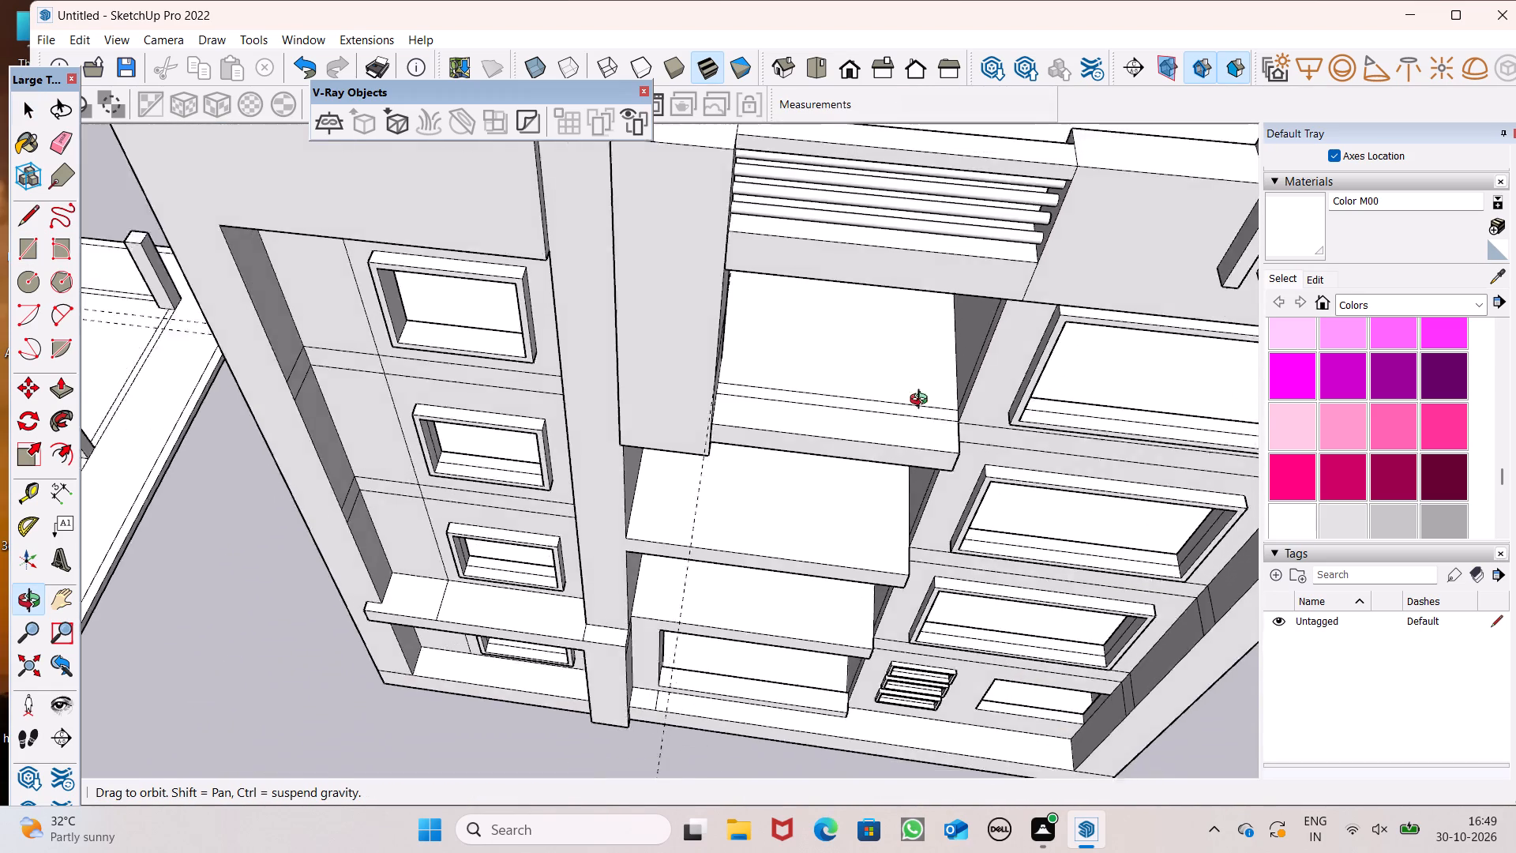
{"action": "middle_click_drag", "start_coordinate": [922, 401], "coordinate": [733, 347]}
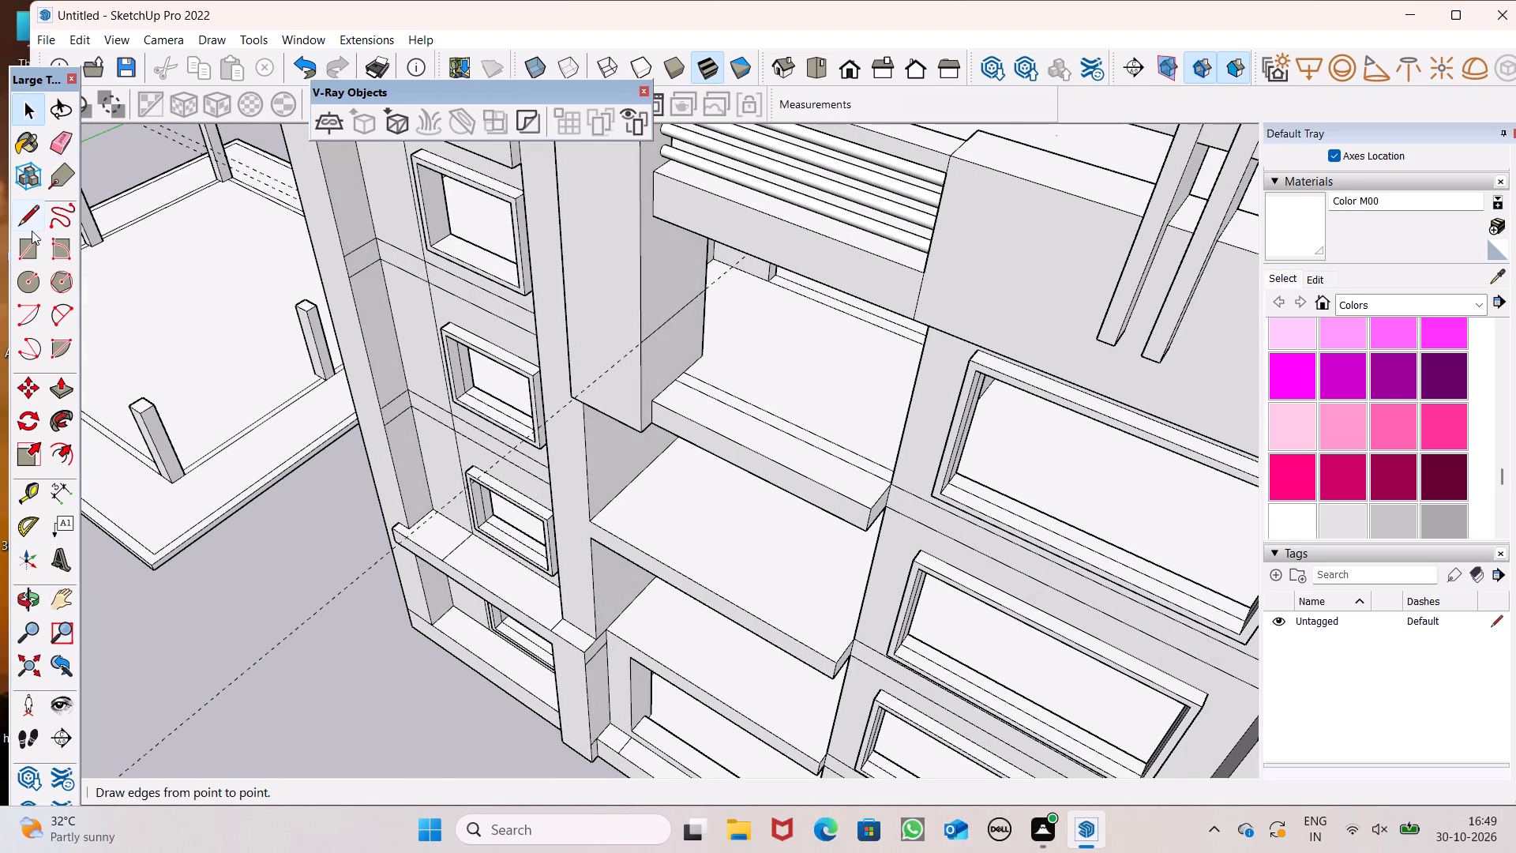
{"action": "left_click", "coordinate": [28, 218]}
{"action": "scroll", "coordinate": [656, 333], "scroll_direction": "up", "scroll_amount": 7}
{"action": "scroll", "coordinate": [707, 388], "scroll_direction": "up", "scroll_amount": 5}
{"action": "scroll", "coordinate": [719, 492], "scroll_direction": "down", "scroll_amount": 6}
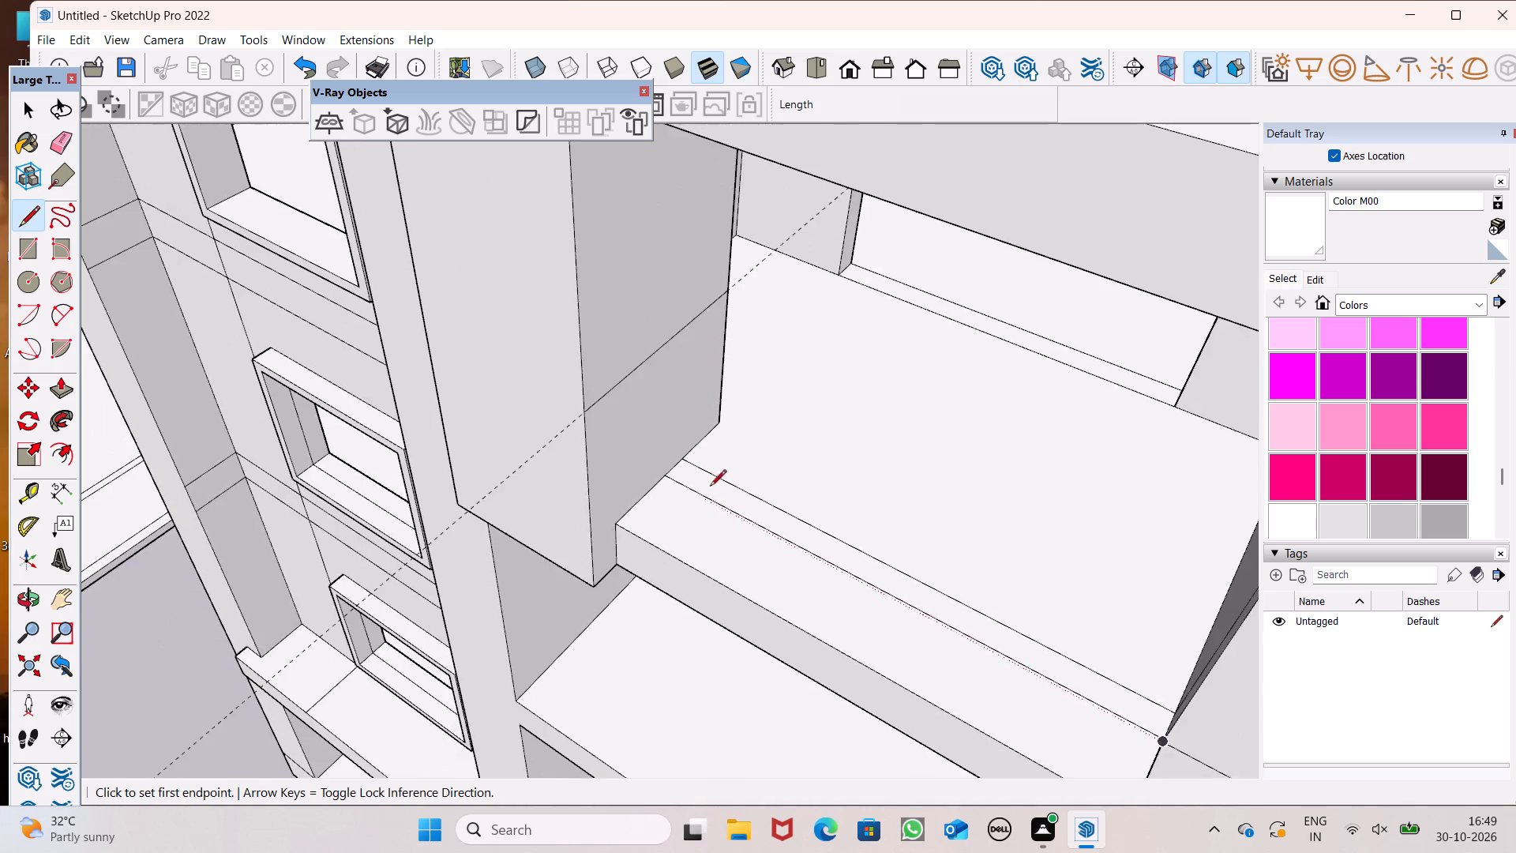
{"action": "middle_click_drag", "start_coordinate": [713, 483], "coordinate": [711, 453]}
{"action": "scroll", "coordinate": [674, 389], "scroll_direction": "up", "scroll_amount": 5}
{"action": "left_click_drag", "start_coordinate": [687, 460], "coordinate": [687, 439]}
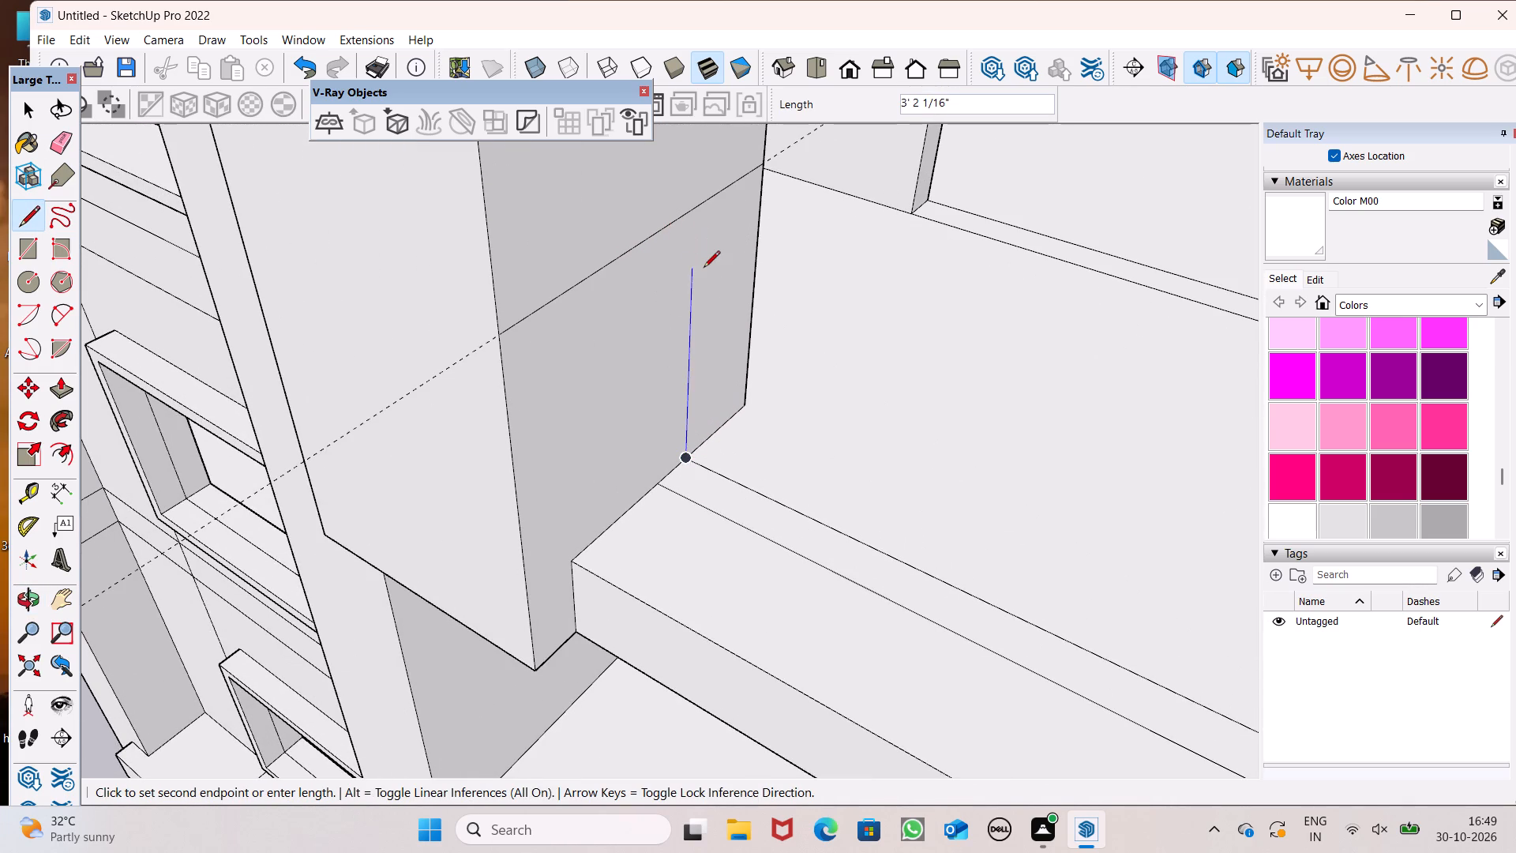
{"action": "left_click", "coordinate": [695, 211]}
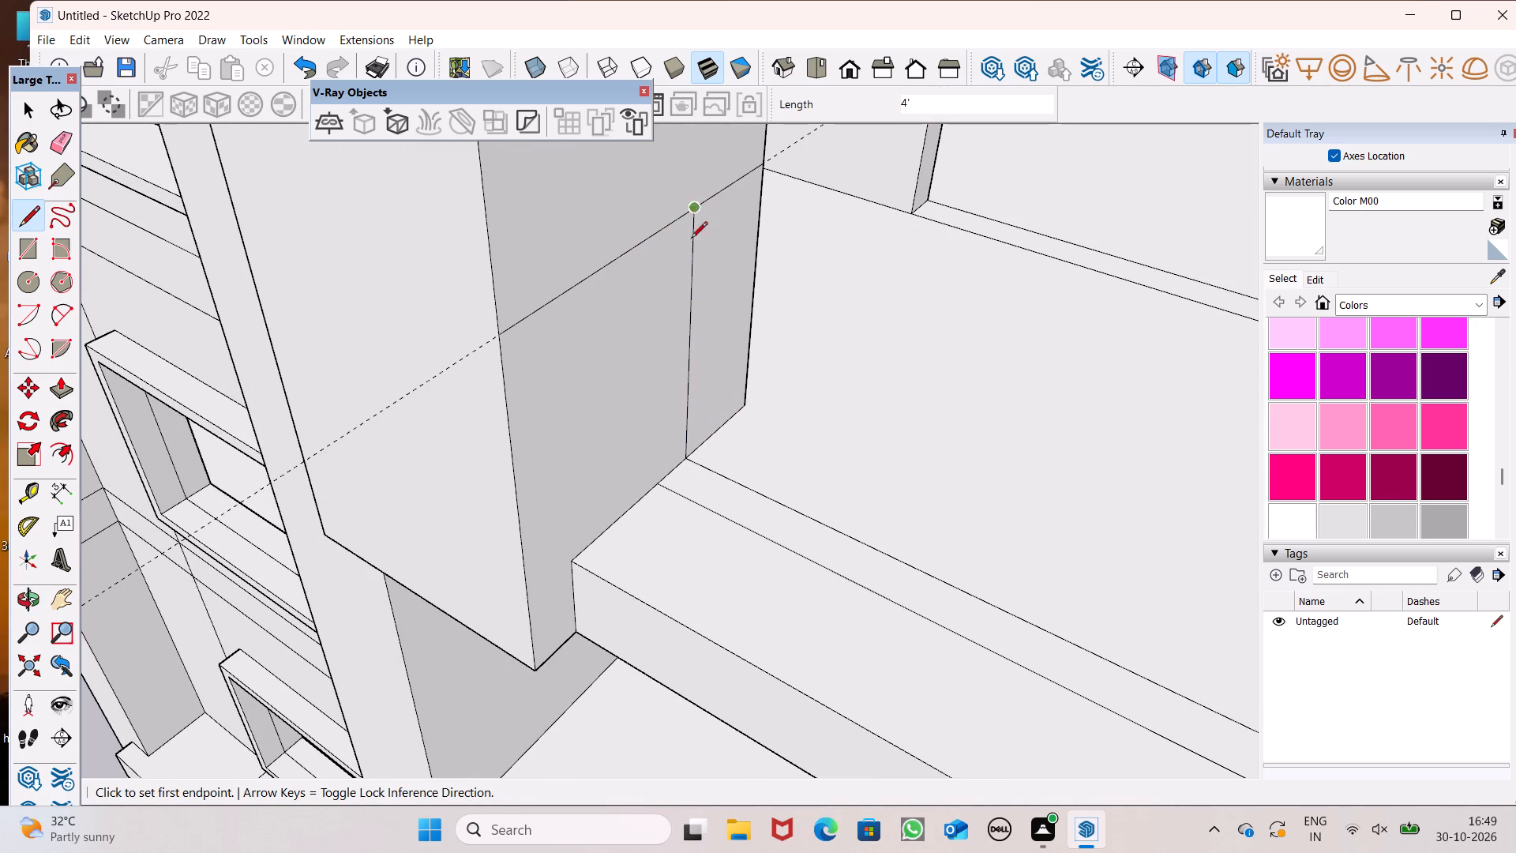
{"action": "left_click_drag", "start_coordinate": [666, 478], "coordinate": [662, 453]}
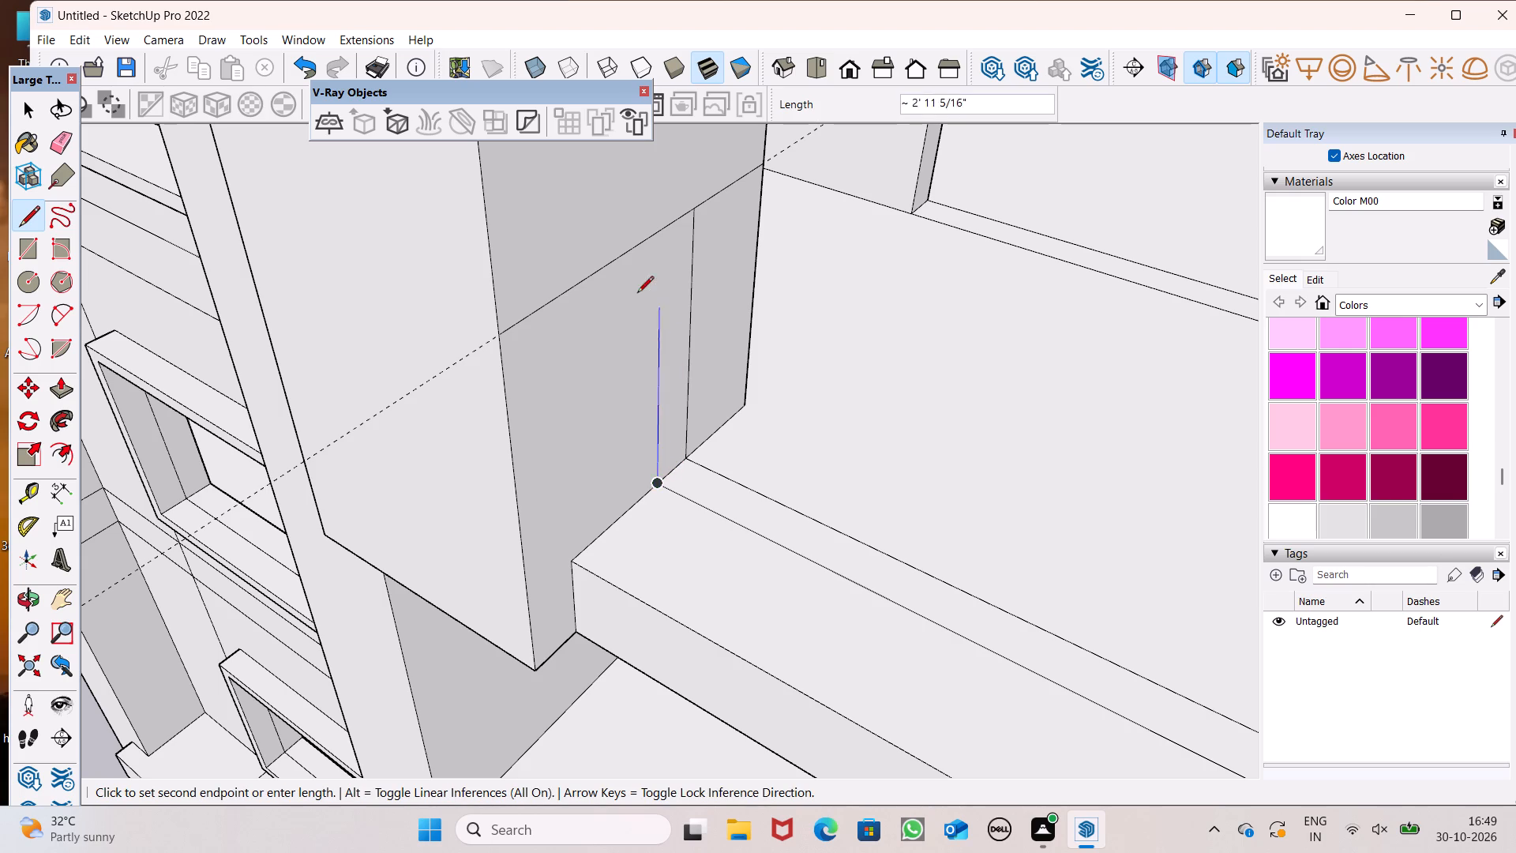
{"action": "left_click", "coordinate": [665, 231]}
{"action": "scroll", "coordinate": [670, 337], "scroll_direction": "down", "scroll_amount": 6}
{"action": "key", "text": "space"}
Erase the two guide lines on the top balcony slab and the guide line across the column.
{"action": "scroll", "coordinate": [667, 360], "scroll_direction": "down", "scroll_amount": 4}
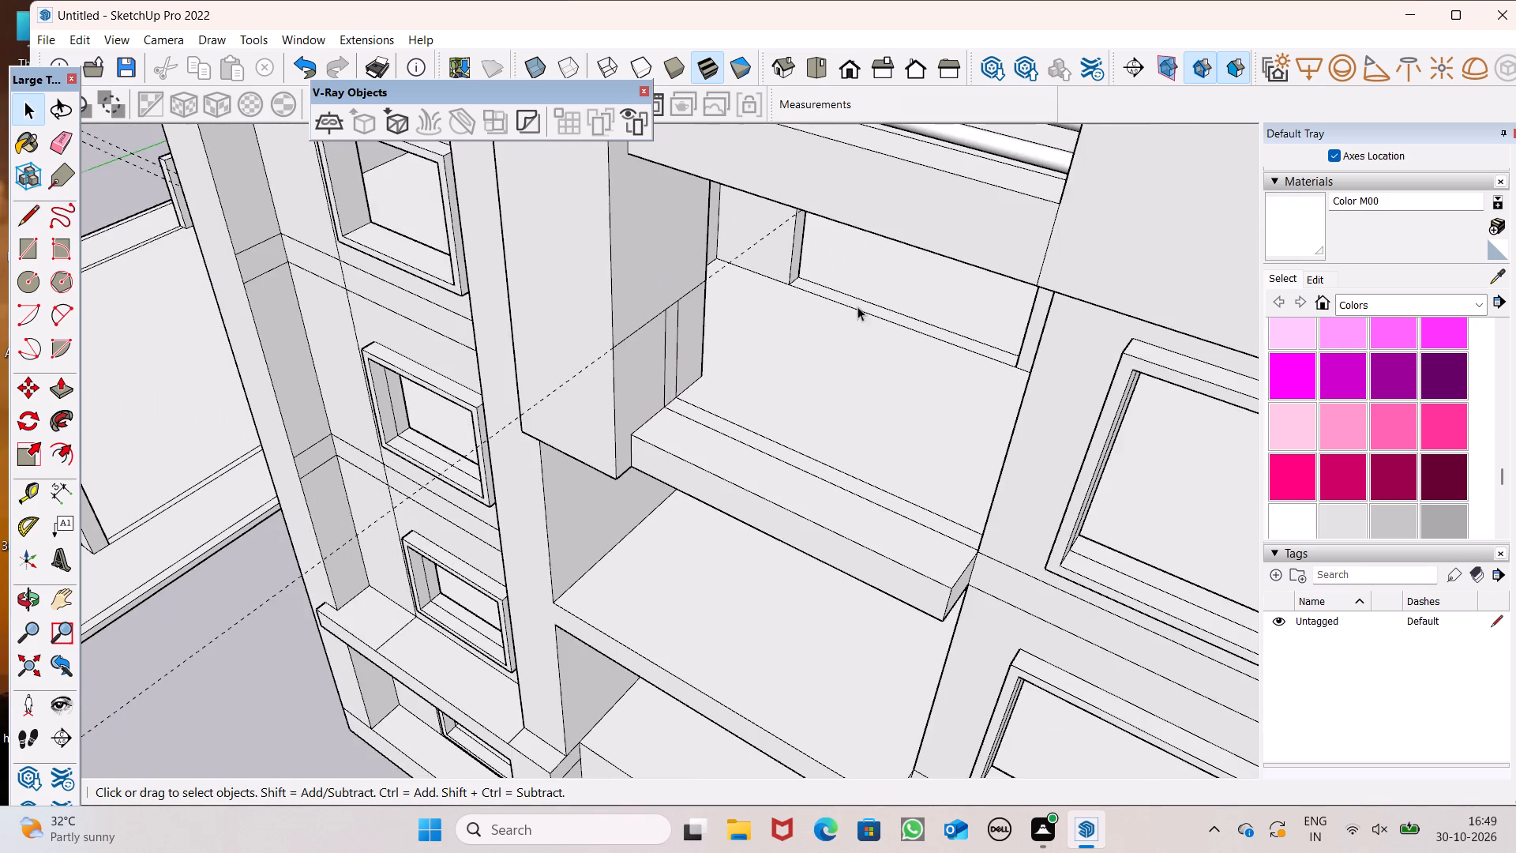
{"action": "scroll", "coordinate": [857, 306], "scroll_direction": "down", "scroll_amount": 16}
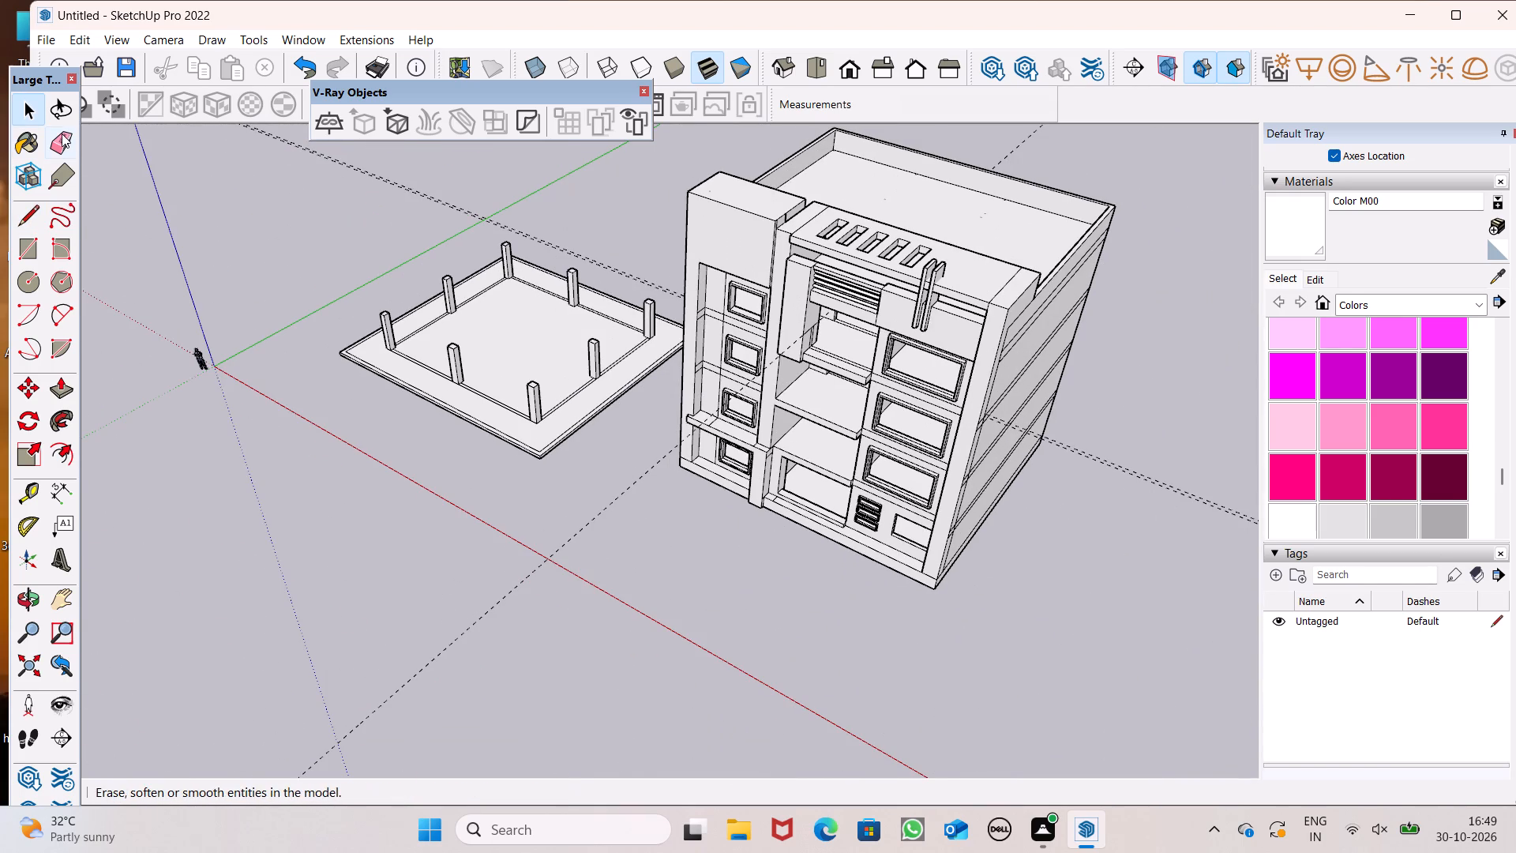
{"action": "left_click", "coordinate": [63, 131]}
{"action": "left_click_drag", "start_coordinate": [434, 148], "coordinate": [407, 202]}
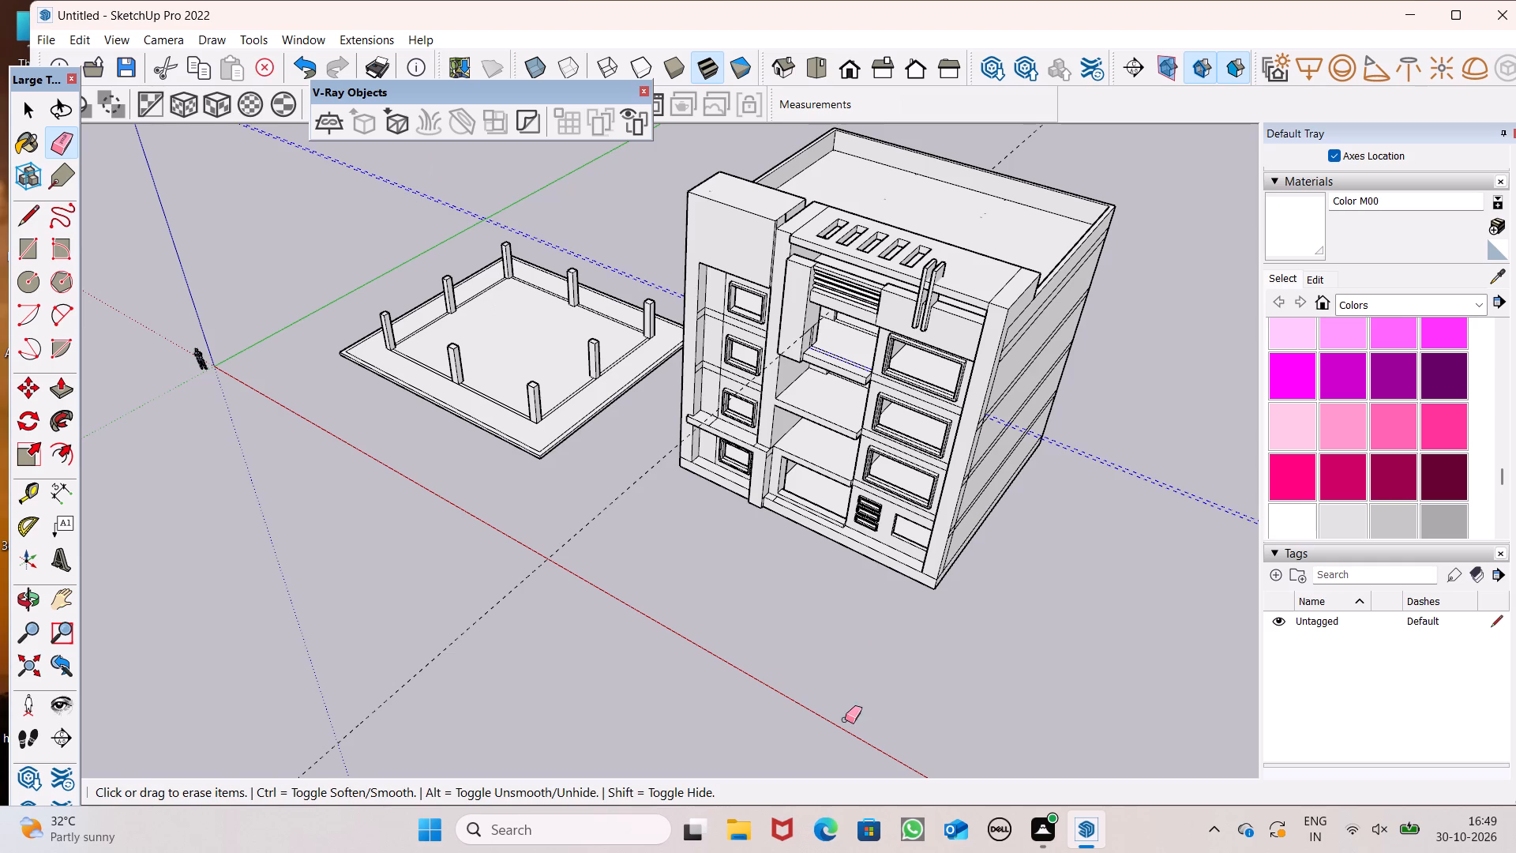
{"action": "left_click_drag", "start_coordinate": [557, 523], "coordinate": [576, 556]}
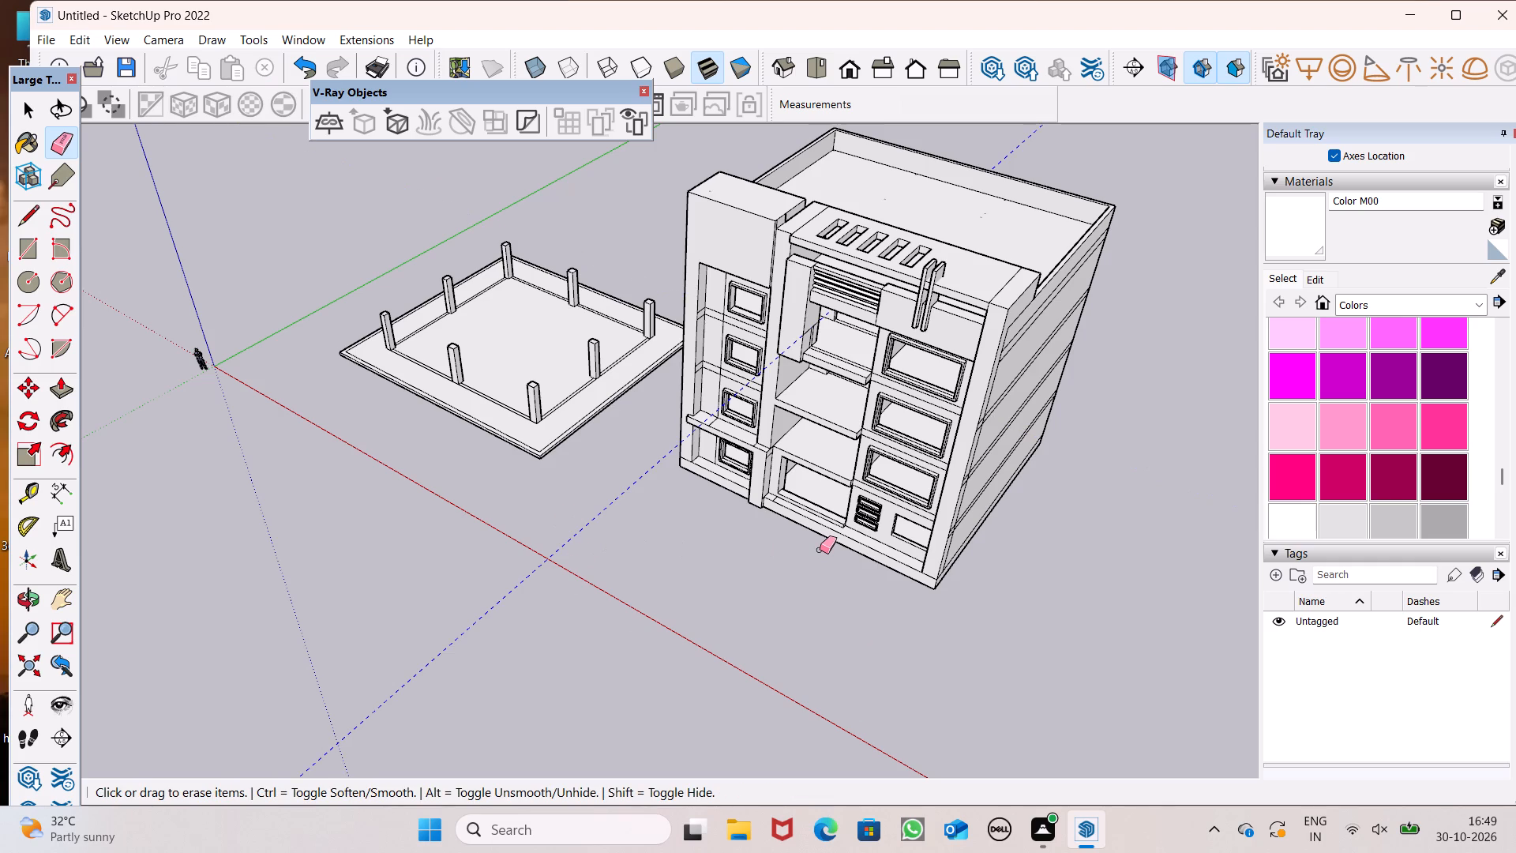
Erase the parts of the horizontal dividing line on both sides of the narrow strip on the column's inner side face.
{"action": "middle_click_drag", "start_coordinate": [826, 455], "coordinate": [796, 423]}
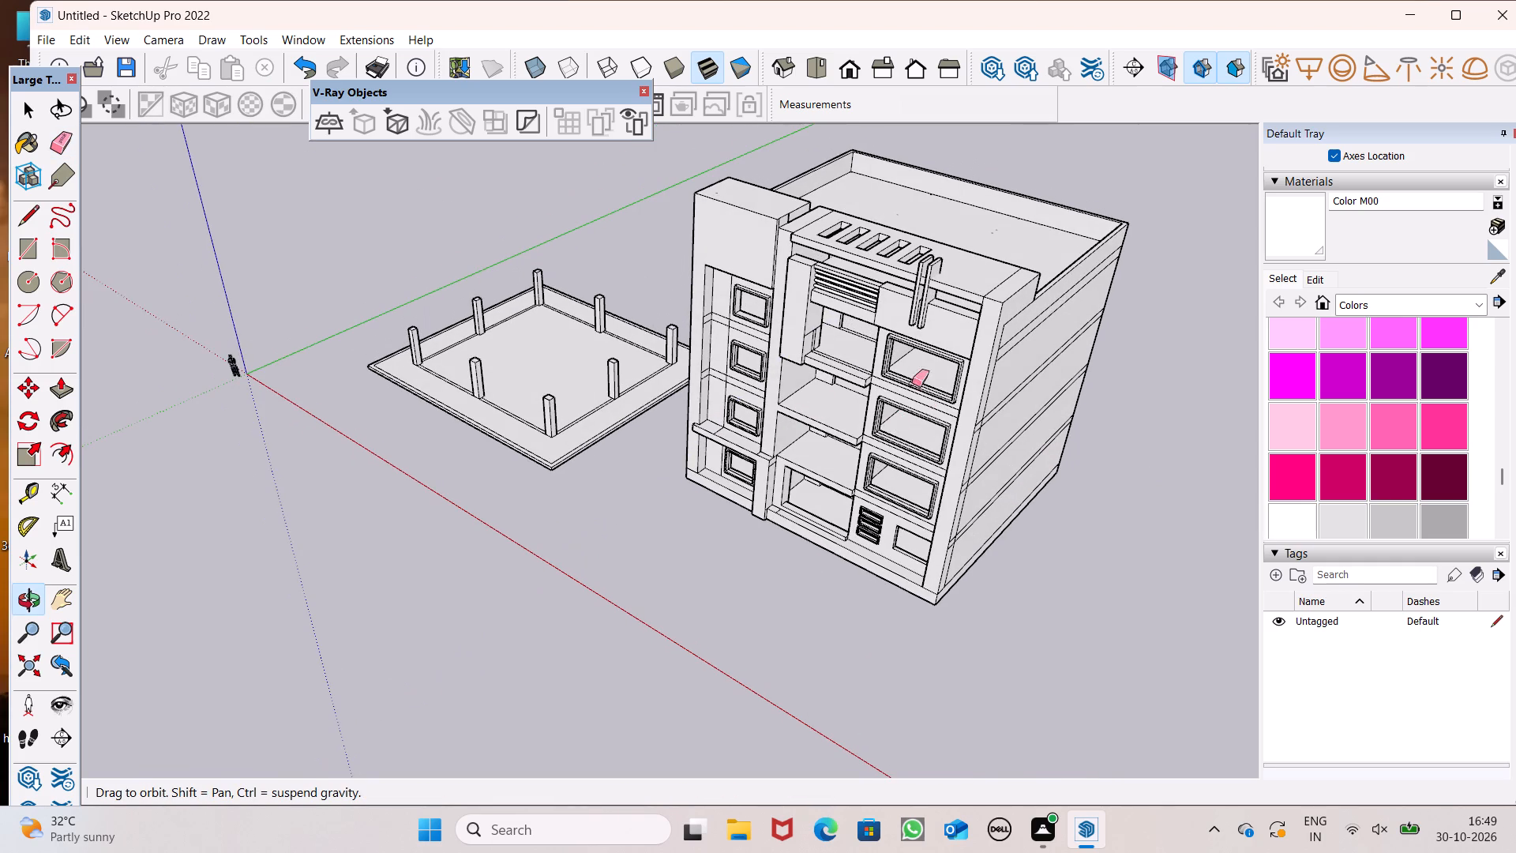
{"action": "scroll", "coordinate": [905, 308], "scroll_direction": "up", "scroll_amount": 8}
{"action": "scroll", "coordinate": [831, 350], "scroll_direction": "up", "scroll_amount": 4}
{"action": "scroll", "coordinate": [690, 363], "scroll_direction": "up", "scroll_amount": 6}
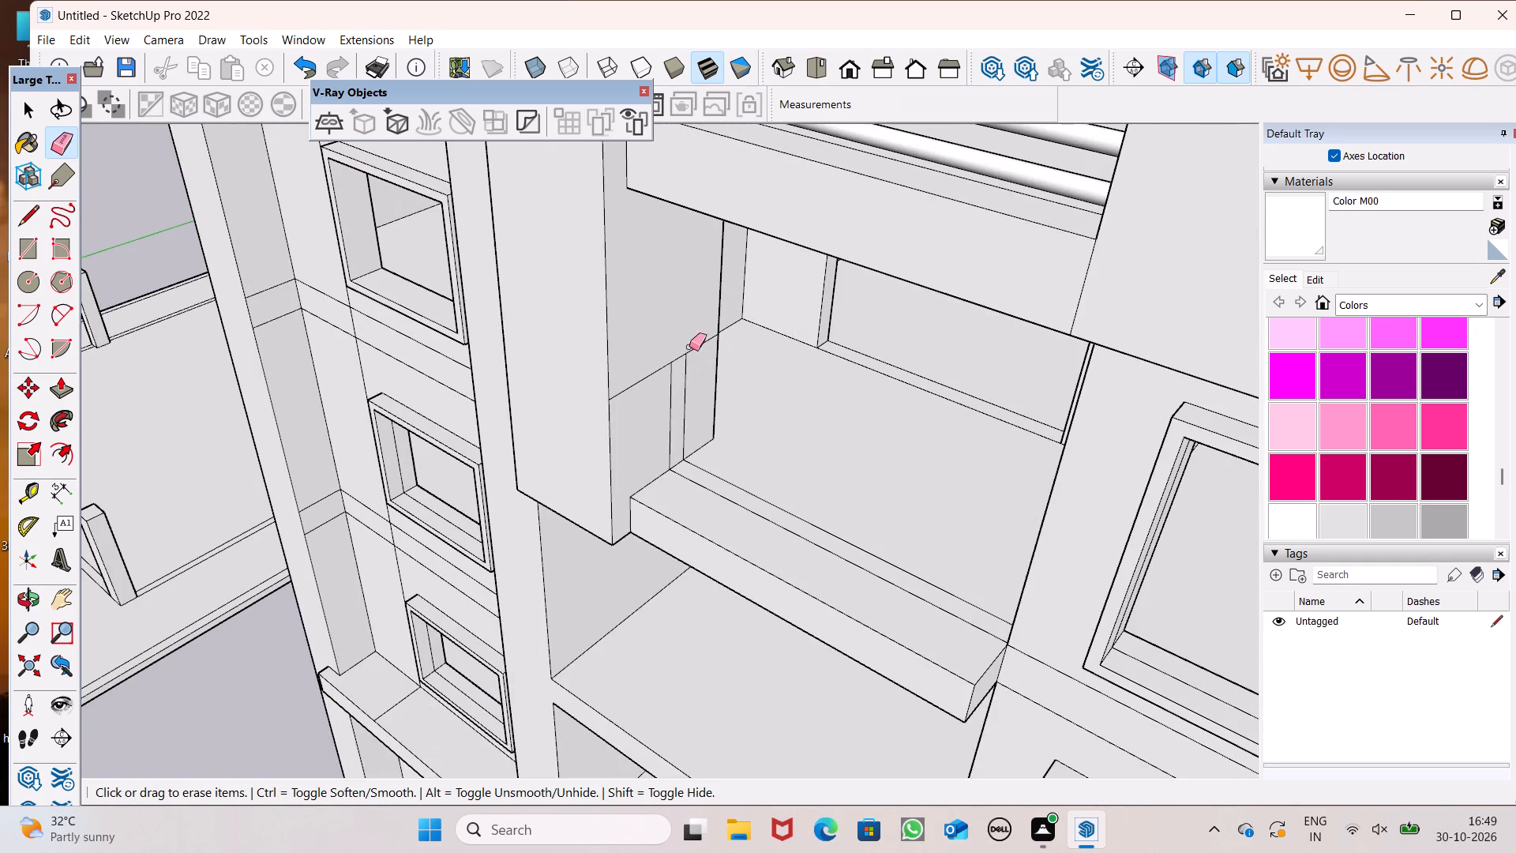
{"action": "left_click_drag", "start_coordinate": [691, 346], "coordinate": [698, 357]}
{"action": "left_click_drag", "start_coordinate": [647, 362], "coordinate": [651, 385]}
{"action": "middle_click_drag", "start_coordinate": [673, 398], "coordinate": [649, 350]}
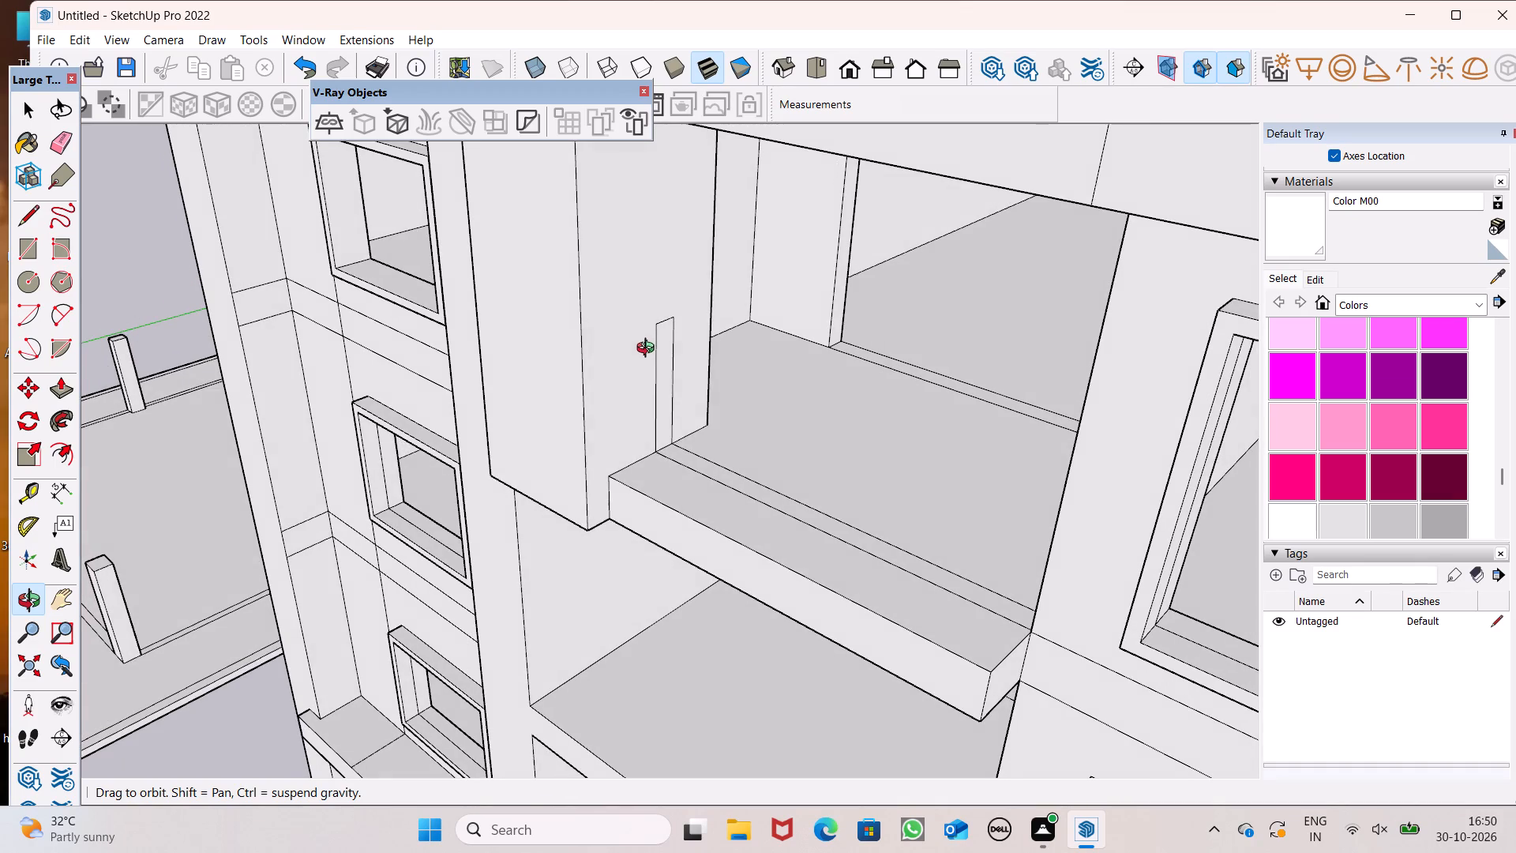
{"action": "middle_click_drag", "start_coordinate": [649, 350], "coordinate": [650, 352]}
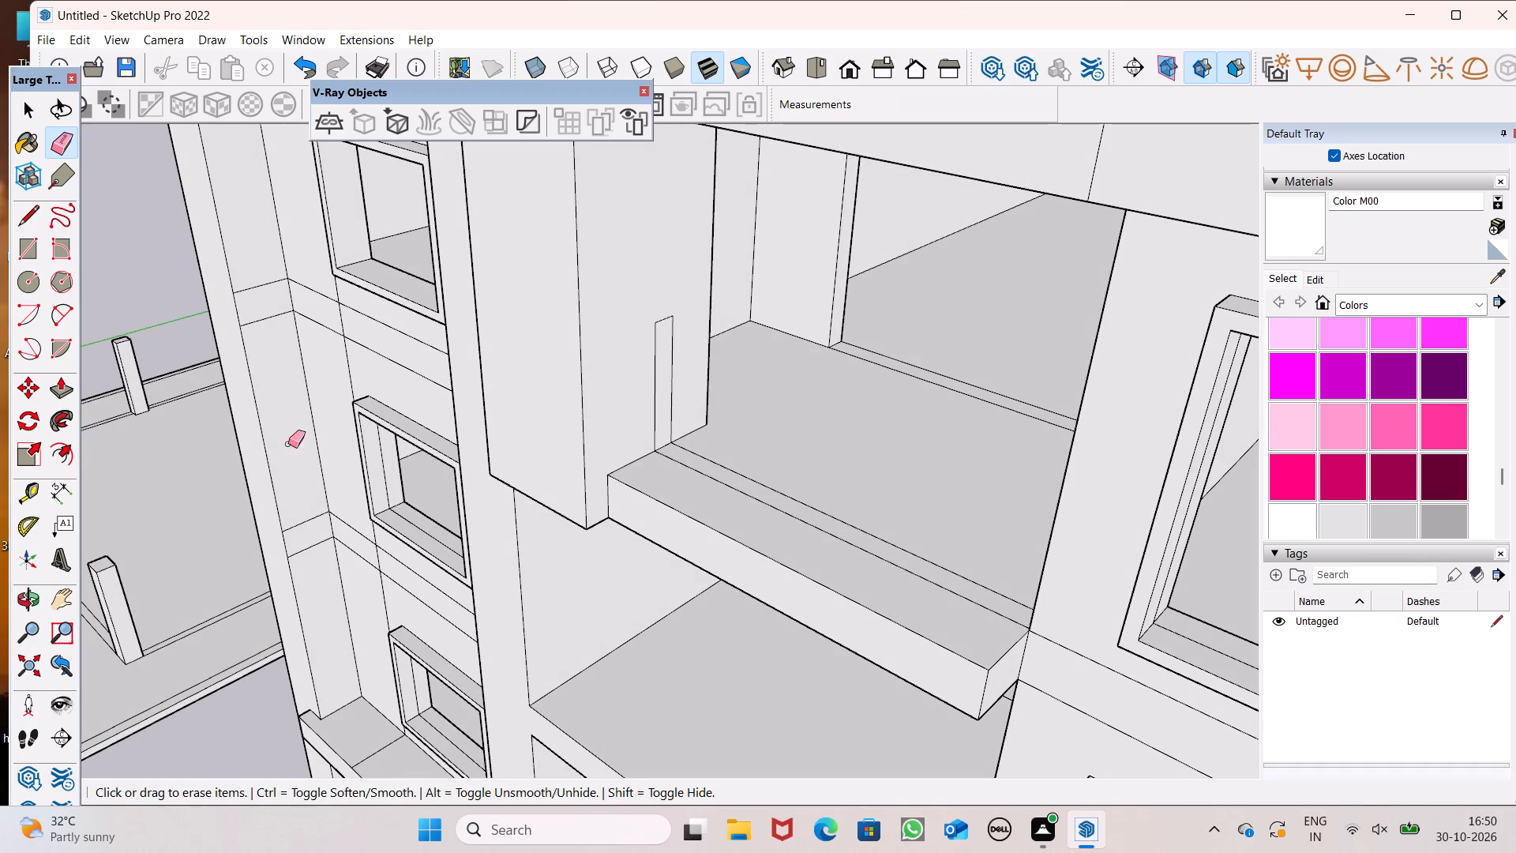
Draw a short line across the narrow vertical strip on the column's inner face, slightly below its top edge.
{"action": "left_click", "coordinate": [24, 224]}
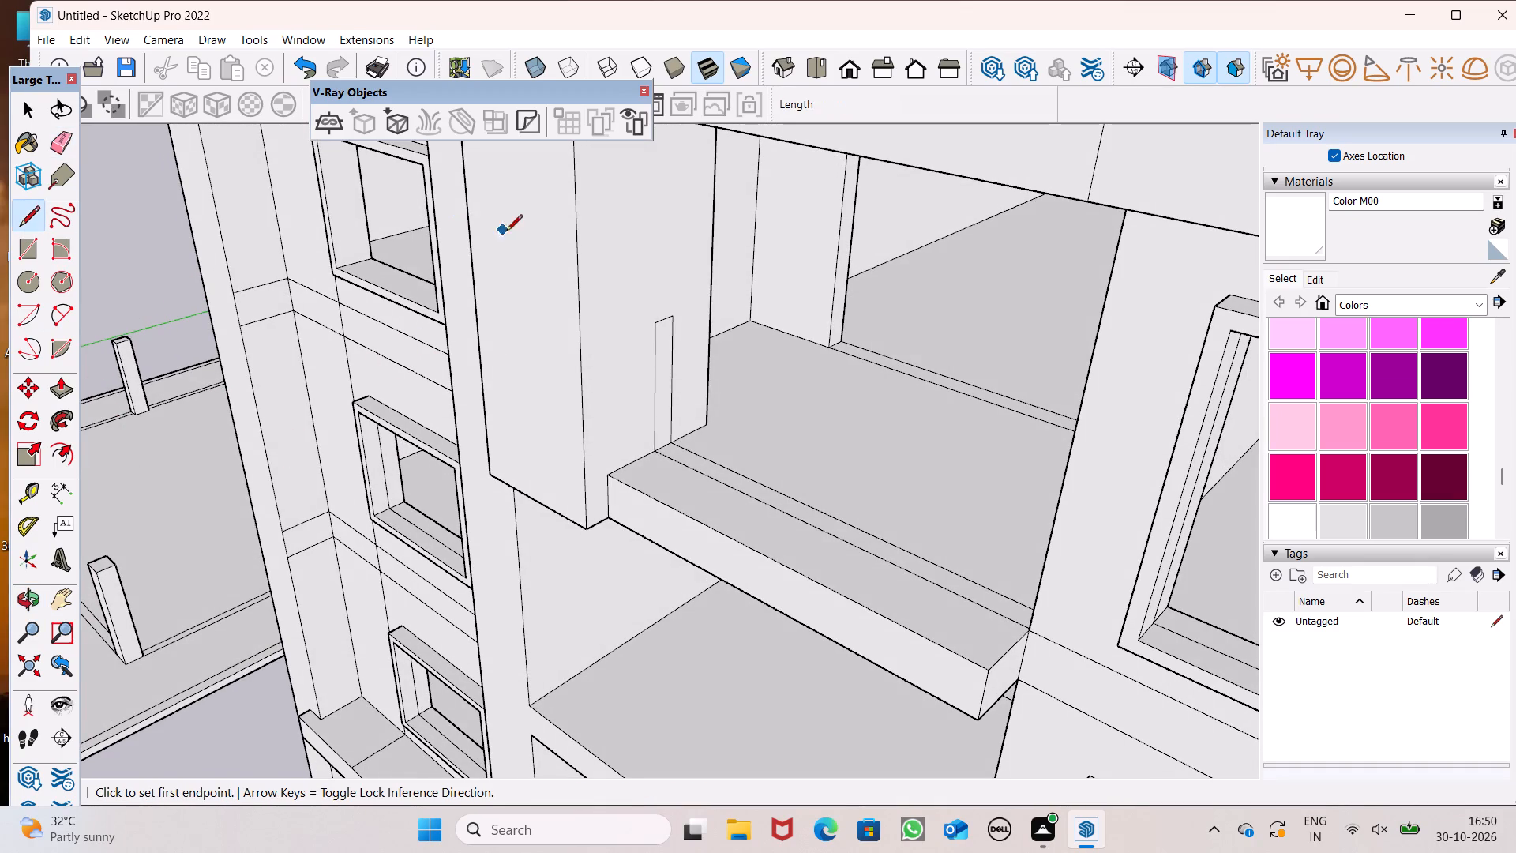
{"action": "scroll", "coordinate": [512, 241], "scroll_direction": "up", "scroll_amount": 5}
{"action": "middle_click_drag", "start_coordinate": [706, 359], "coordinate": [632, 332]}
{"action": "scroll", "coordinate": [636, 344], "scroll_direction": "up", "scroll_amount": 1}
{"action": "scroll", "coordinate": [636, 347], "scroll_direction": "down", "scroll_amount": 1}
{"action": "scroll", "coordinate": [636, 347], "scroll_direction": "up", "scroll_amount": 4}
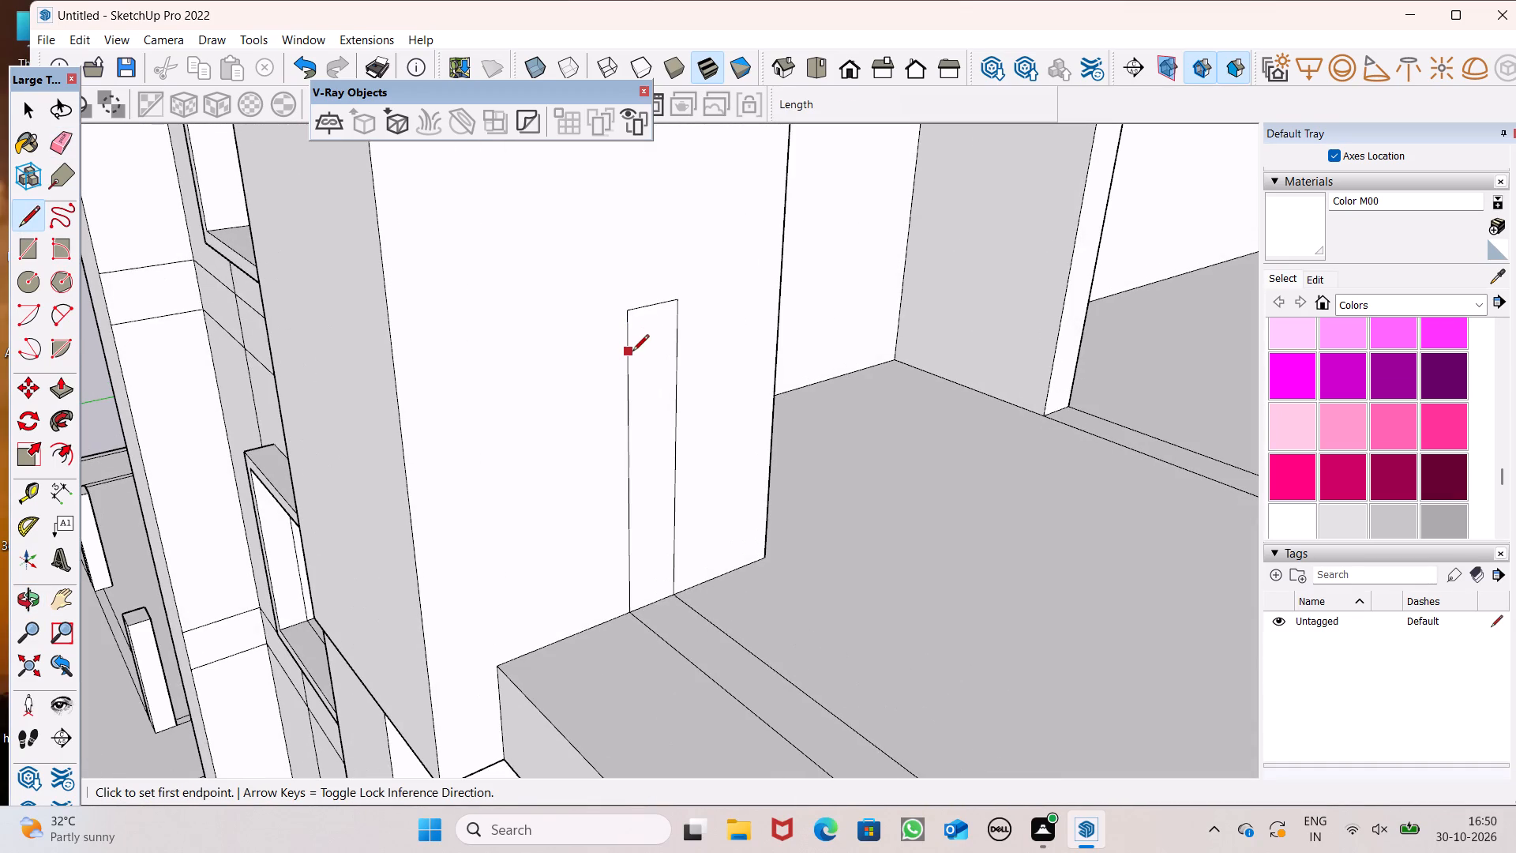
{"action": "left_click", "coordinate": [632, 352]}
{"action": "left_click", "coordinate": [680, 342]}
{"action": "scroll", "coordinate": [652, 337], "scroll_direction": "down", "scroll_amount": 7}
{"action": "key", "text": "space"}
Push/Pull the small face at the strip's top 11' 7 1/8" across the balcony to the opposite wall, forming a top rail.
{"action": "scroll", "coordinate": [614, 312], "scroll_direction": "down", "scroll_amount": 3}
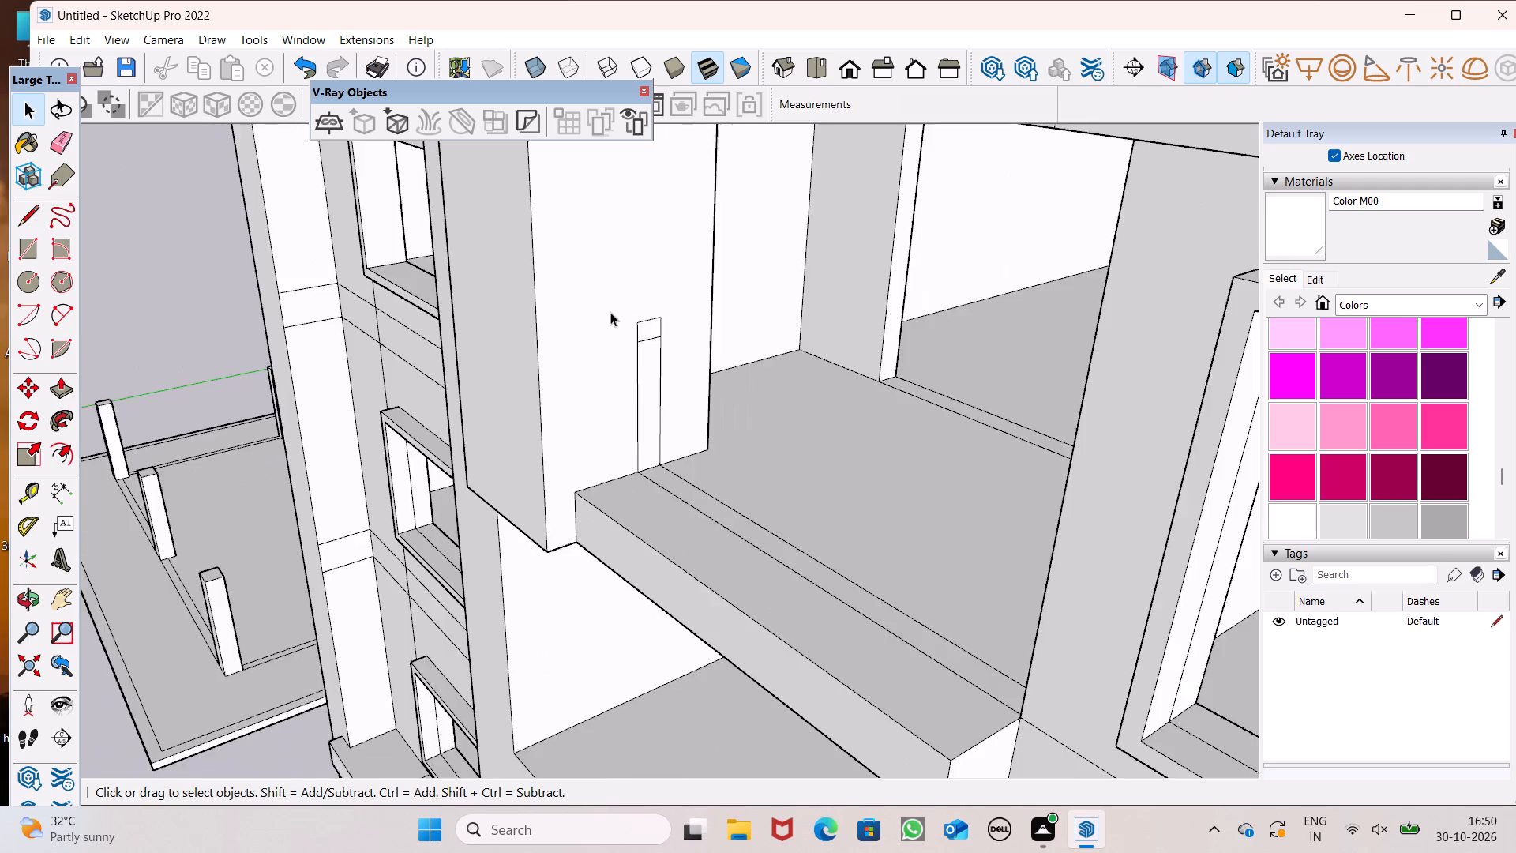
{"action": "scroll", "coordinate": [610, 312], "scroll_direction": "down", "scroll_amount": 3}
{"action": "middle_click_drag", "start_coordinate": [625, 374], "coordinate": [685, 360]}
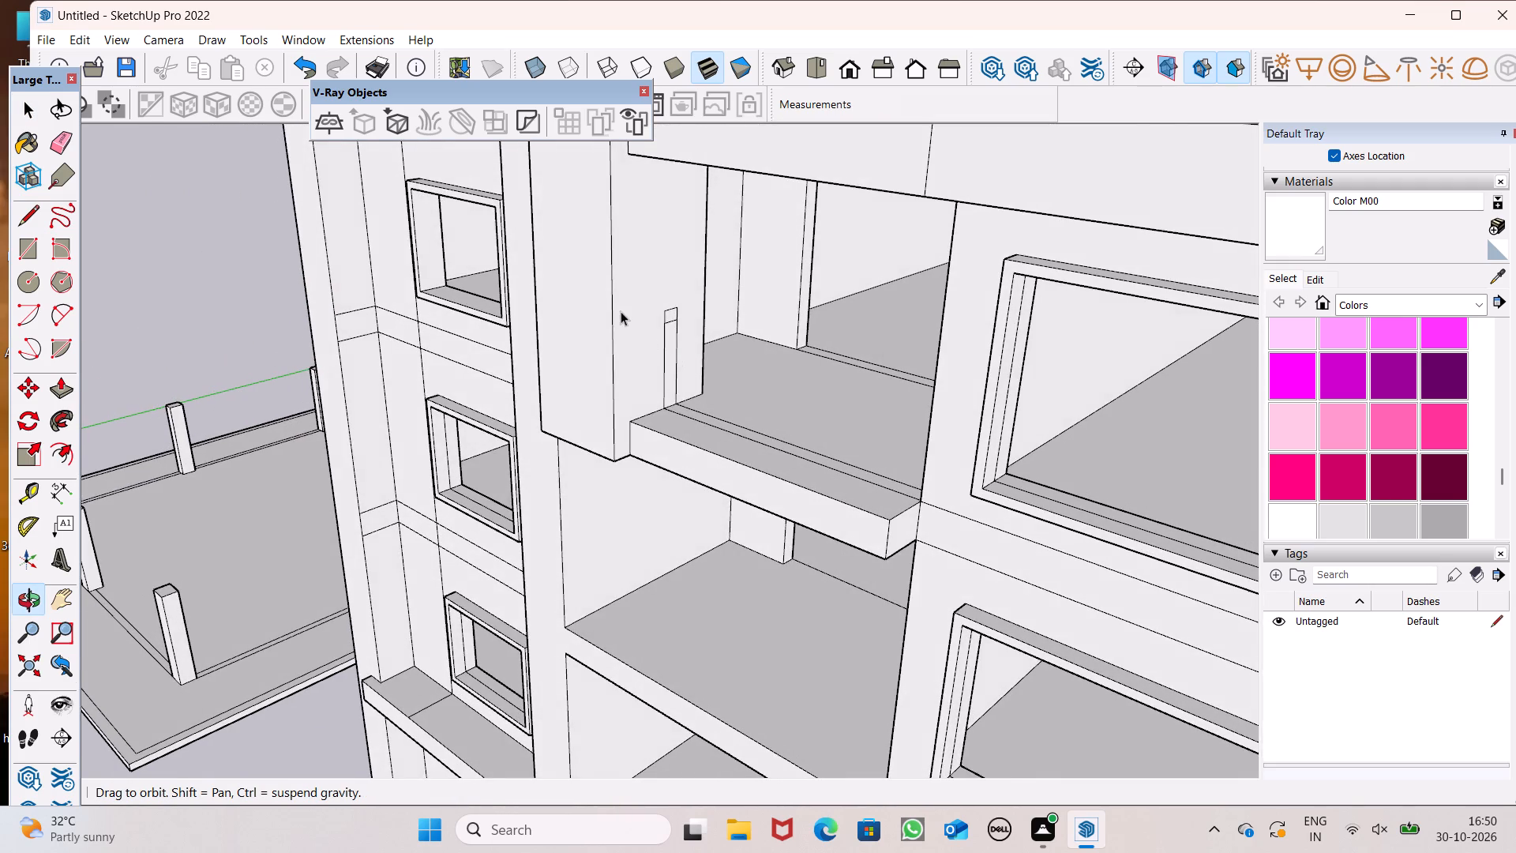
{"action": "scroll", "coordinate": [621, 311], "scroll_direction": "down", "scroll_amount": 3}
{"action": "left_click", "coordinate": [57, 393]}
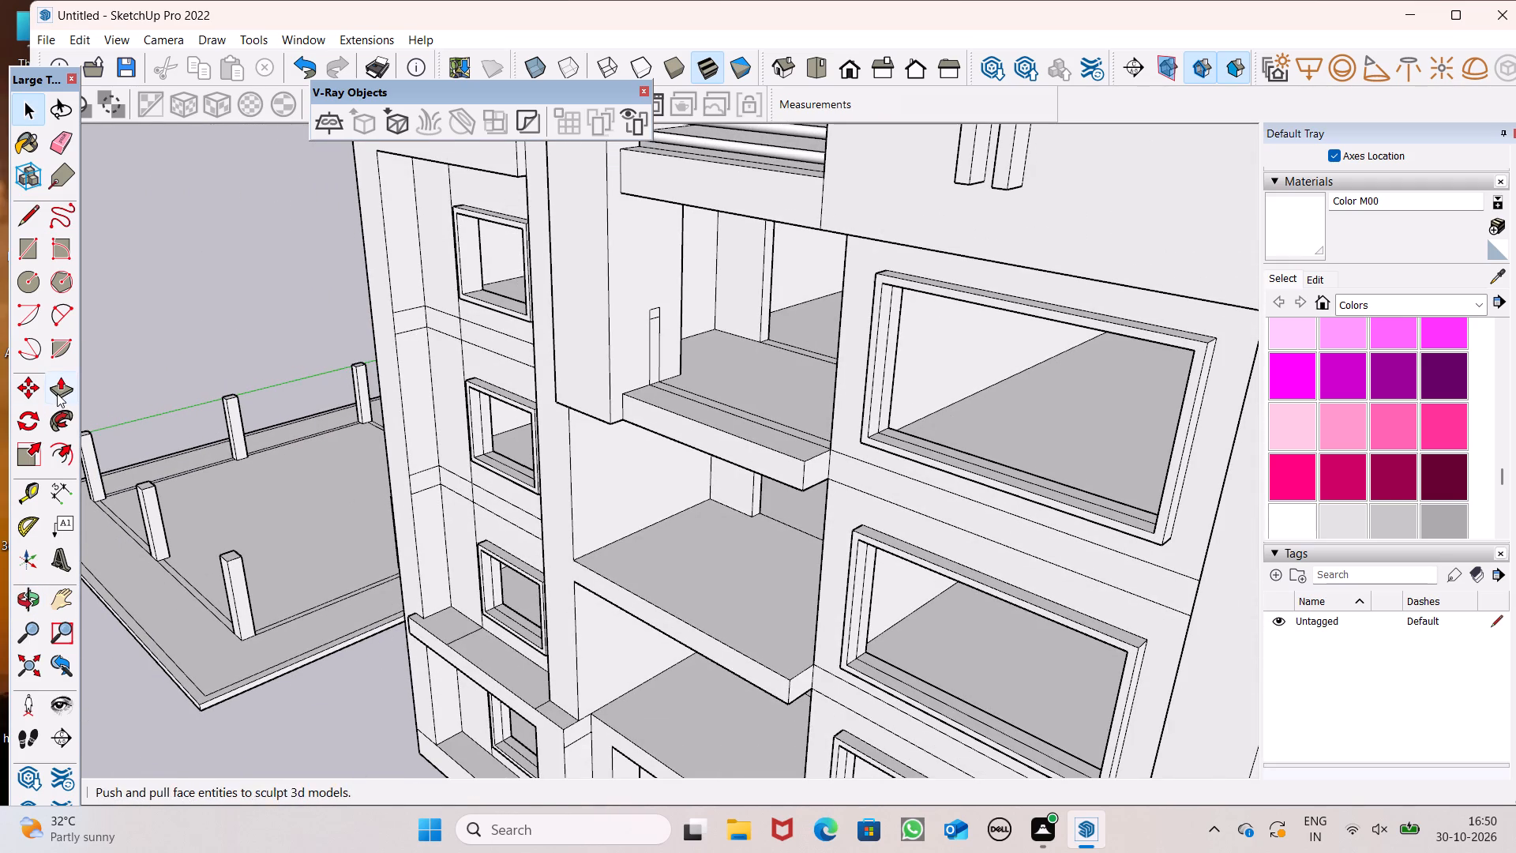
{"action": "scroll", "coordinate": [481, 295], "scroll_direction": "up", "scroll_amount": 5}
{"action": "scroll", "coordinate": [652, 348], "scroll_direction": "down", "scroll_amount": 4}
{"action": "middle_click_drag", "start_coordinate": [715, 387], "coordinate": [734, 419]}
{"action": "scroll", "coordinate": [809, 374], "scroll_direction": "up", "scroll_amount": 4}
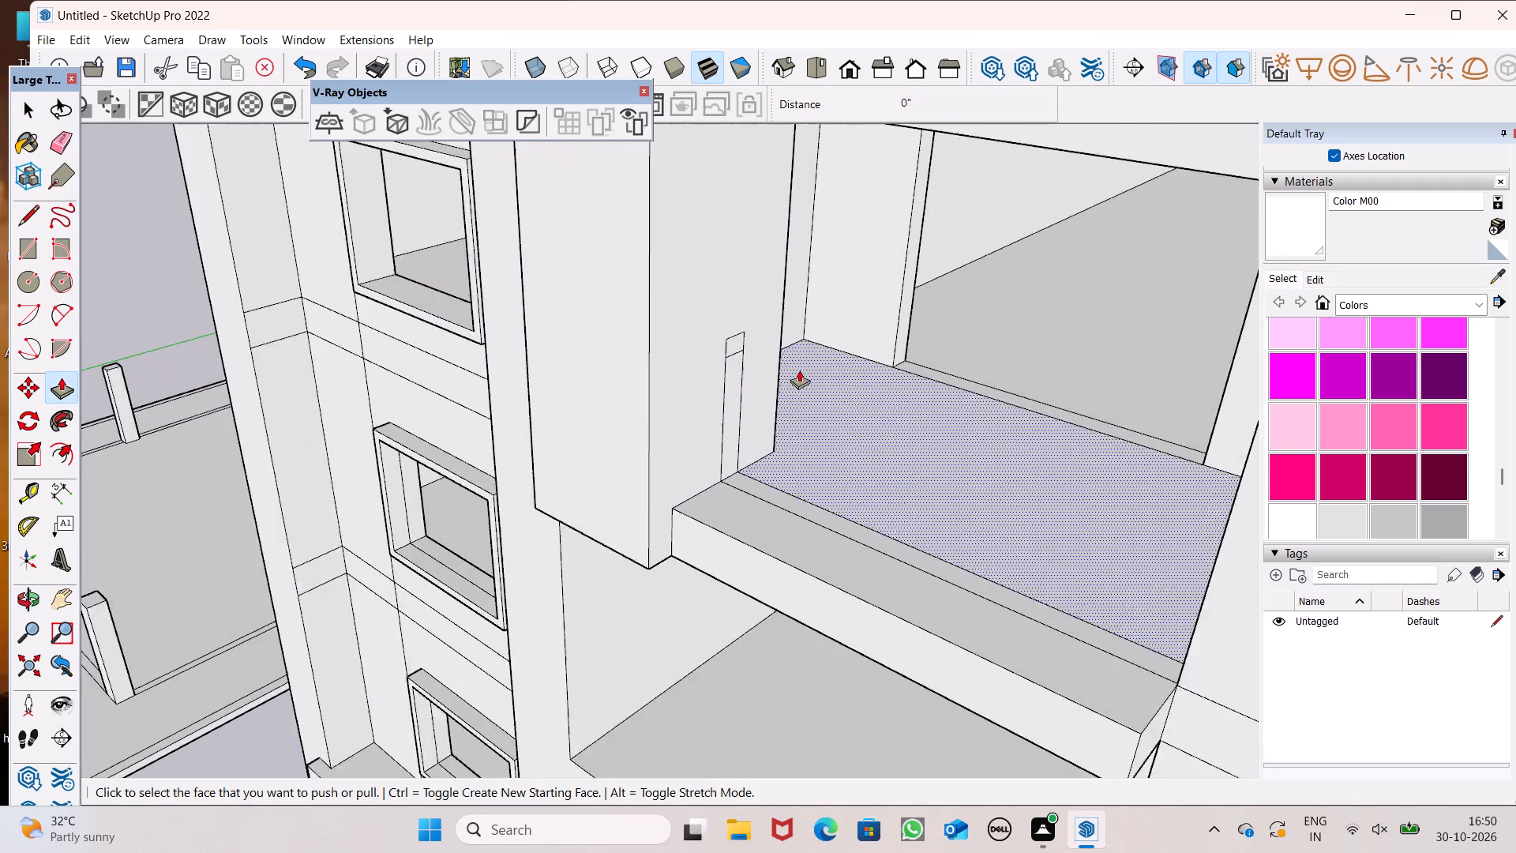
{"action": "scroll", "coordinate": [700, 325], "scroll_direction": "down", "scroll_amount": 6}
{"action": "left_click_drag", "start_coordinate": [712, 337], "coordinate": [714, 337]}
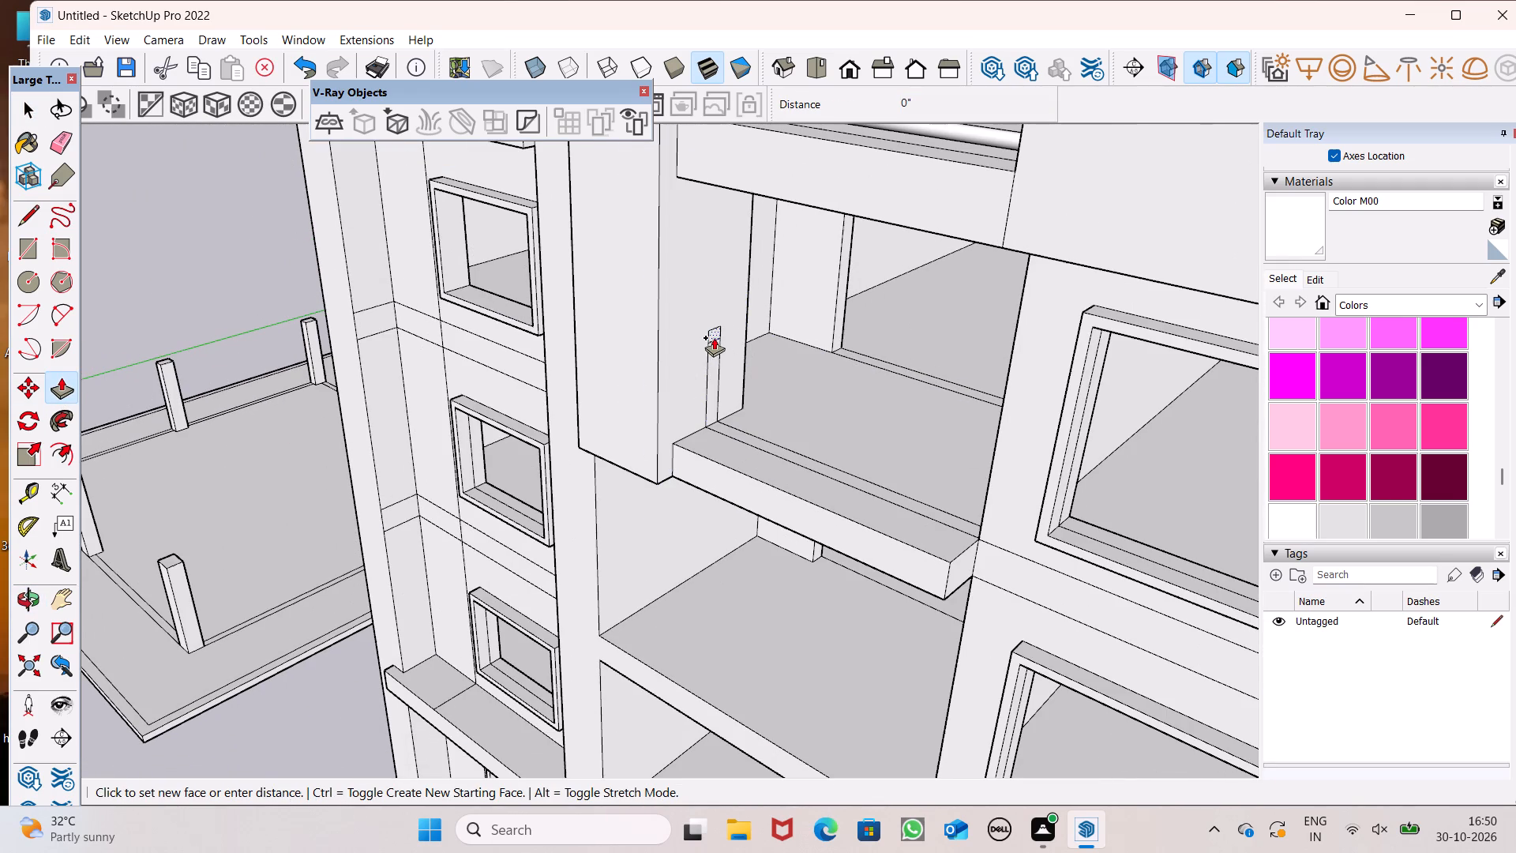
{"action": "left_click_drag", "start_coordinate": [714, 337], "coordinate": [996, 421]}
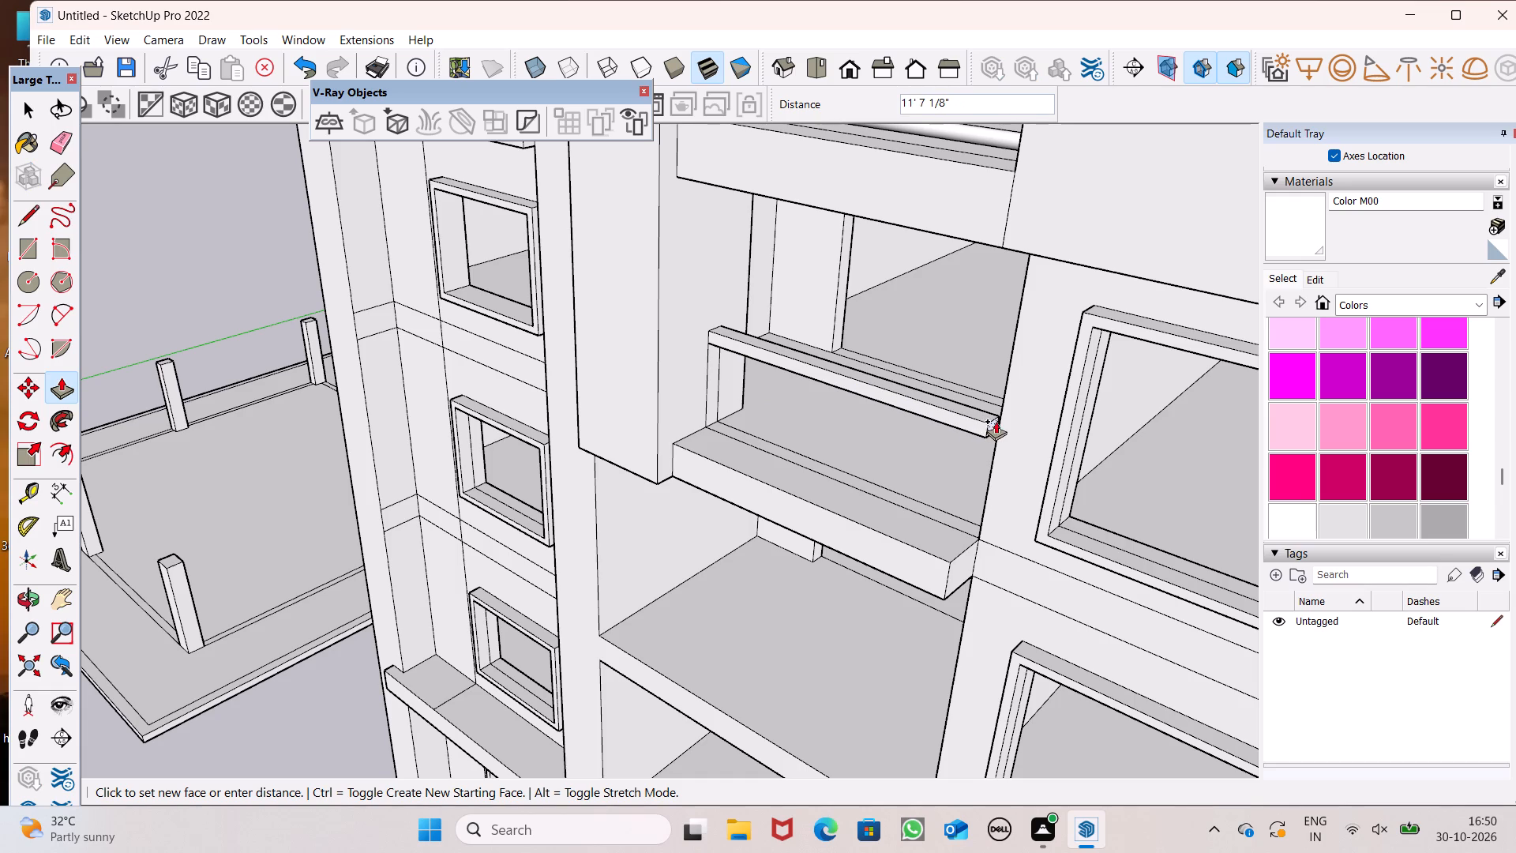
{"action": "left_click_drag", "start_coordinate": [996, 421], "coordinate": [996, 417]}
Examine the top balcony's rail, its ends at both walls and the strip beneath it from several angles.
{"action": "middle_click_drag", "start_coordinate": [1011, 505], "coordinate": [1352, 546]}
{"action": "scroll", "coordinate": [1181, 343], "scroll_direction": "up", "scroll_amount": 3}
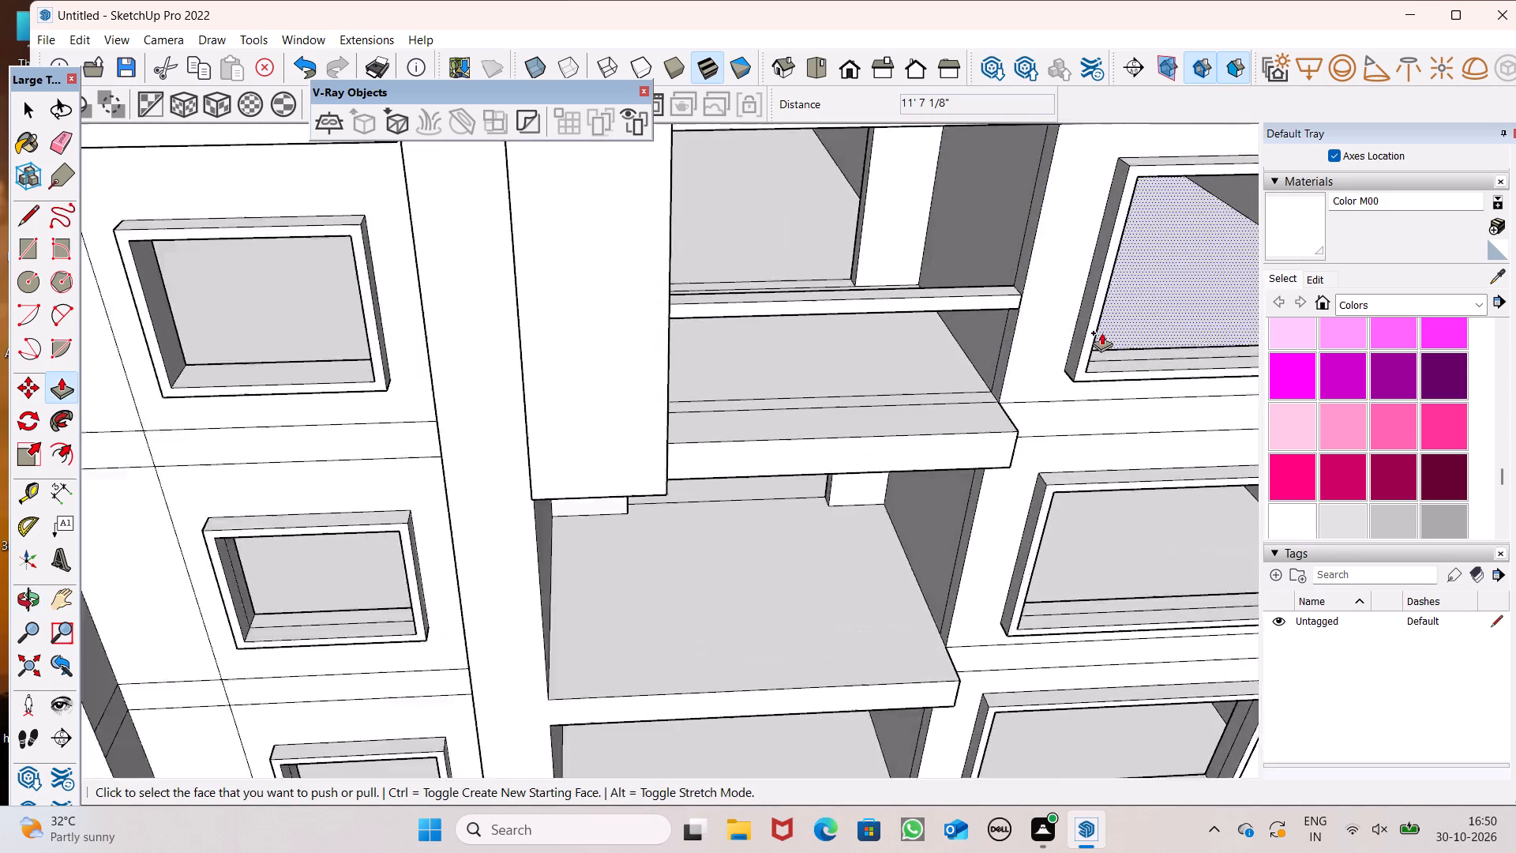
{"action": "scroll", "coordinate": [1101, 333], "scroll_direction": "up", "scroll_amount": 4}
{"action": "scroll", "coordinate": [976, 302], "scroll_direction": "up", "scroll_amount": 1}
{"action": "middle_click_drag", "start_coordinate": [976, 302], "coordinate": [876, 183]}
{"action": "scroll", "coordinate": [929, 254], "scroll_direction": "down", "scroll_amount": 6}
{"action": "middle_click_drag", "start_coordinate": [907, 276], "coordinate": [906, 297]}
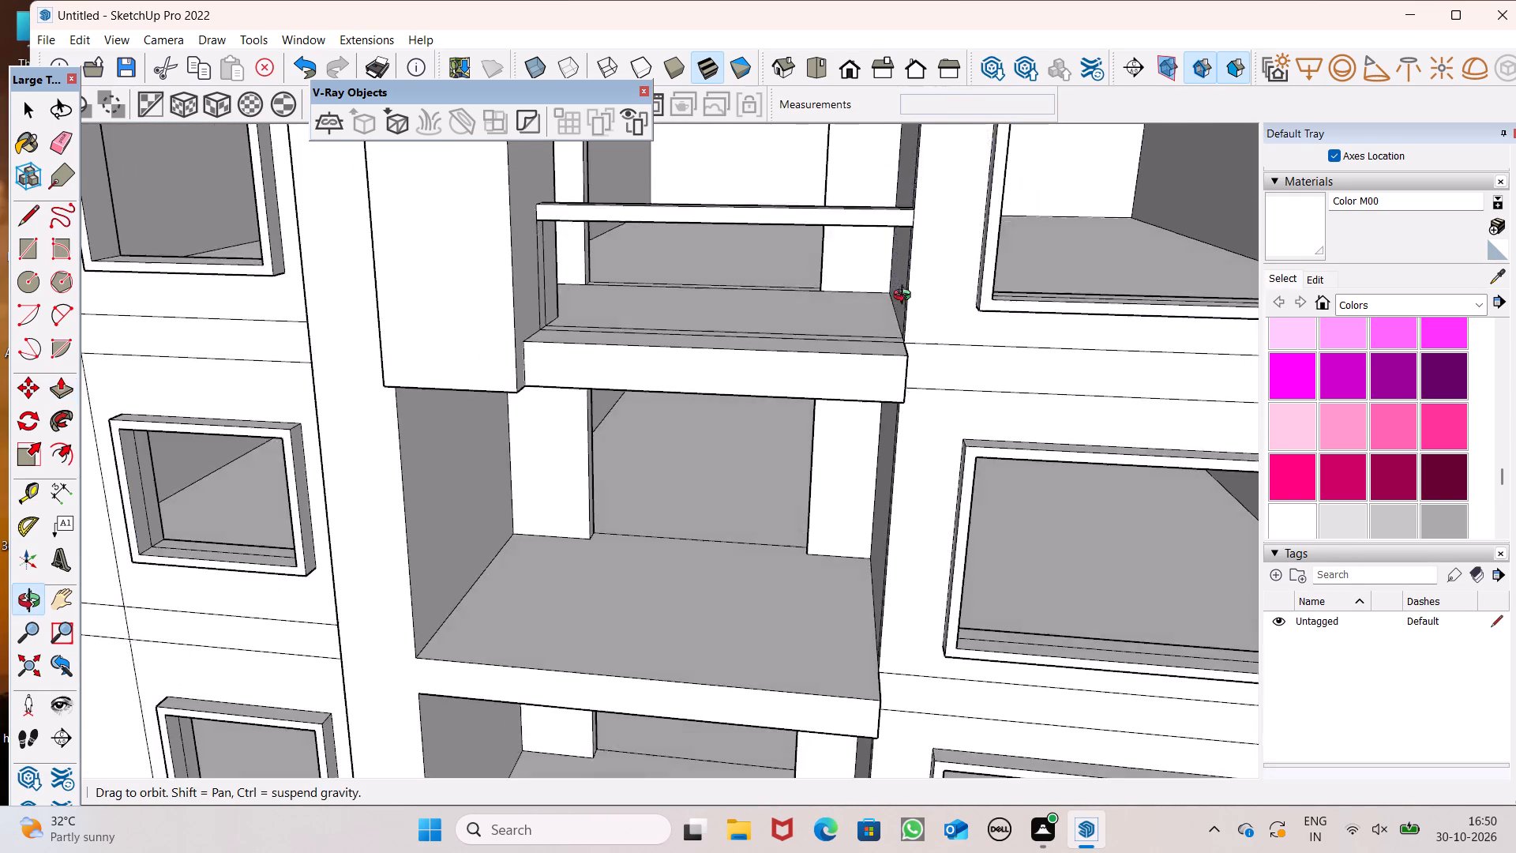
{"action": "middle_click_drag", "start_coordinate": [906, 297], "coordinate": [881, 542]}
{"action": "scroll", "coordinate": [899, 425], "scroll_direction": "up", "scroll_amount": 8}
{"action": "middle_click_drag", "start_coordinate": [961, 457], "coordinate": [869, 331]}
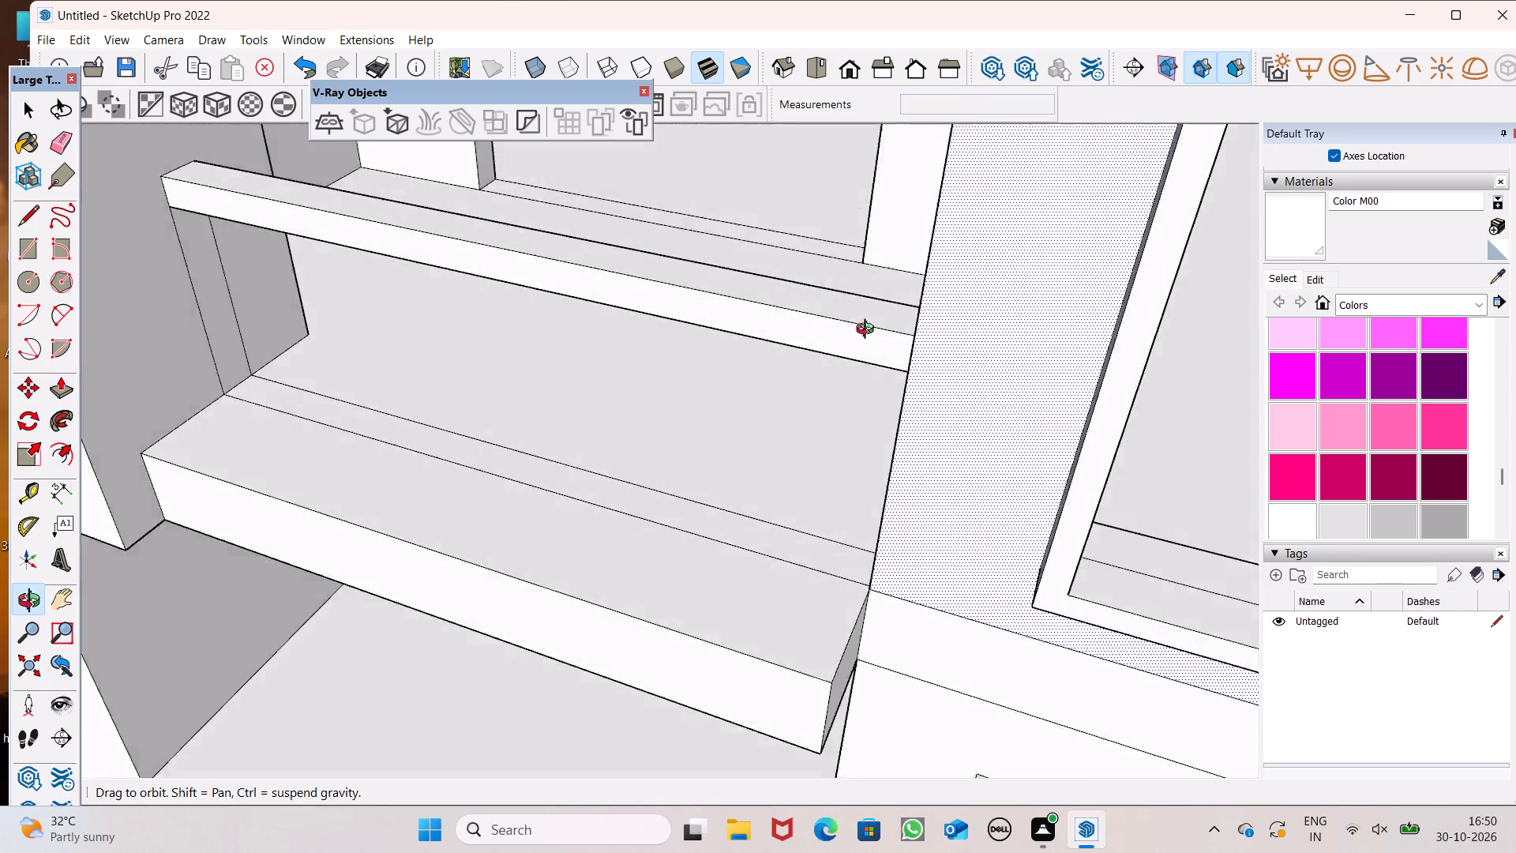
{"action": "middle_click_drag", "start_coordinate": [869, 331], "coordinate": [709, 283]}
{"action": "scroll", "coordinate": [708, 276], "scroll_direction": "down", "scroll_amount": 5}
{"action": "middle_click_drag", "start_coordinate": [692, 301], "coordinate": [721, 225]}
{"action": "scroll", "coordinate": [721, 225], "scroll_direction": "up", "scroll_amount": 1}
{"action": "key", "text": "space"}
{"action": "scroll", "coordinate": [595, 294], "scroll_direction": "down", "scroll_amount": 4}
{"action": "middle_click_drag", "start_coordinate": [584, 299], "coordinate": [578, 220]}
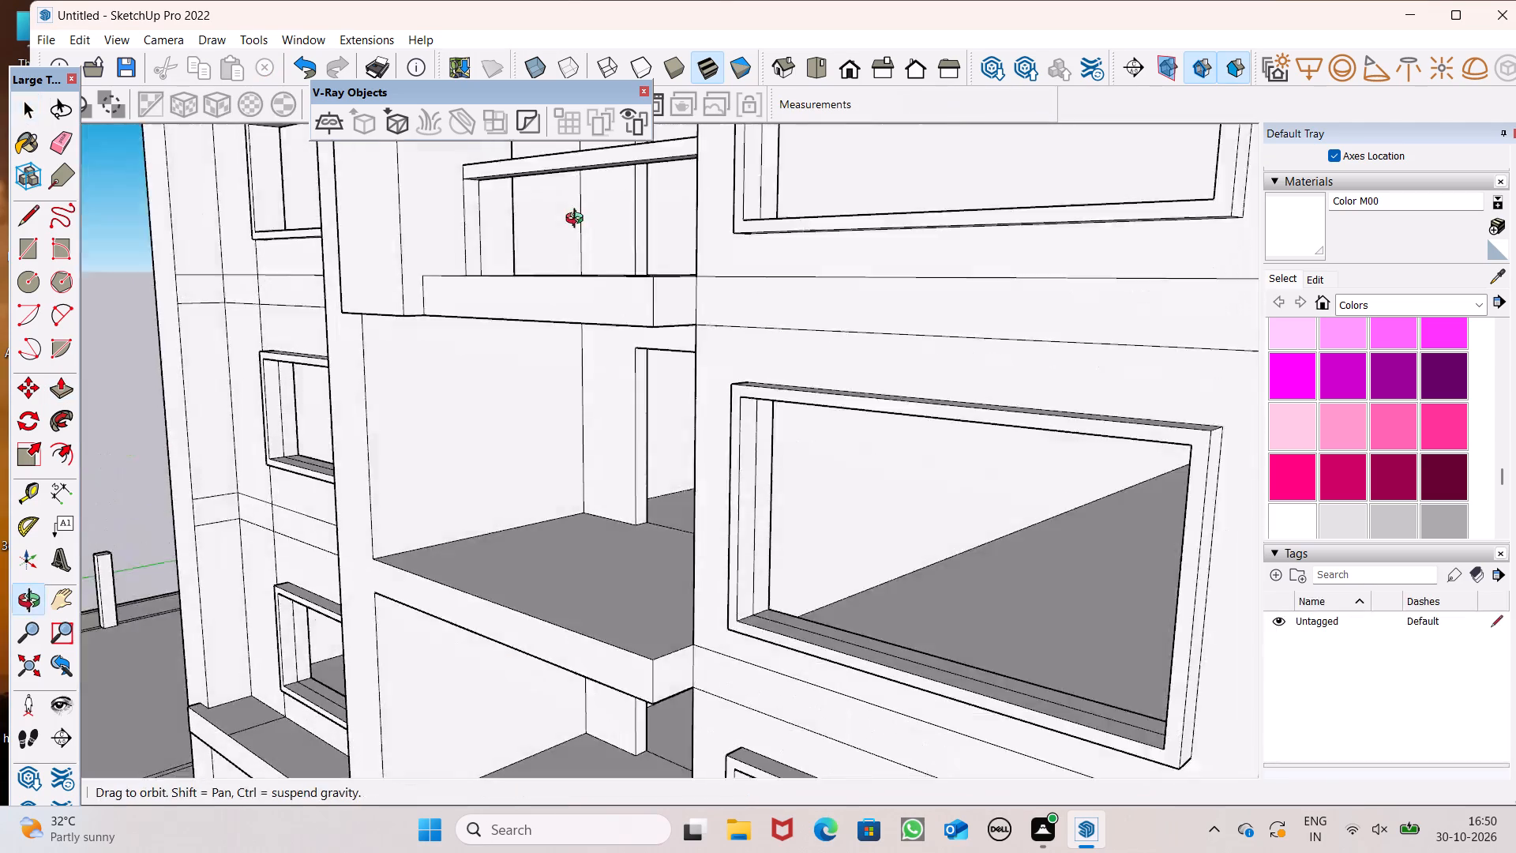
{"action": "middle_click_drag", "start_coordinate": [578, 220], "coordinate": [561, 195]}
{"action": "scroll", "coordinate": [577, 378], "scroll_direction": "down", "scroll_amount": 6}
{"action": "middle_click_drag", "start_coordinate": [584, 389], "coordinate": [636, 509]}
{"action": "scroll", "coordinate": [522, 325], "scroll_direction": "up", "scroll_amount": 2}
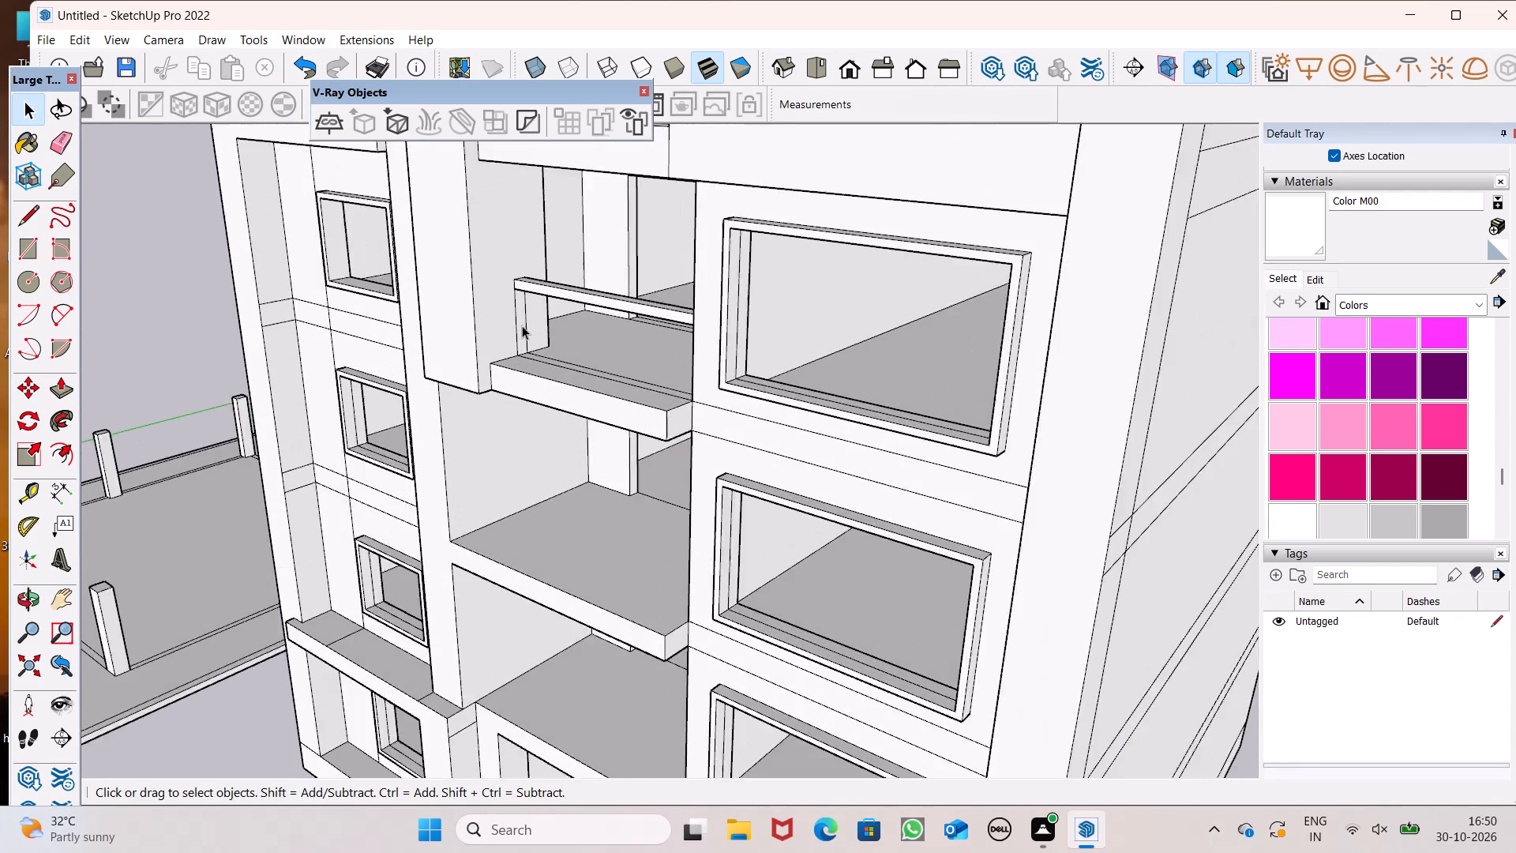
{"action": "scroll", "coordinate": [522, 325], "scroll_direction": "up", "scroll_amount": 3}
{"action": "scroll", "coordinate": [596, 379], "scroll_direction": "down", "scroll_amount": 5}
{"action": "middle_click_drag", "start_coordinate": [597, 390], "coordinate": [627, 414]}
{"action": "scroll", "coordinate": [633, 415], "scroll_direction": "up", "scroll_amount": 1}
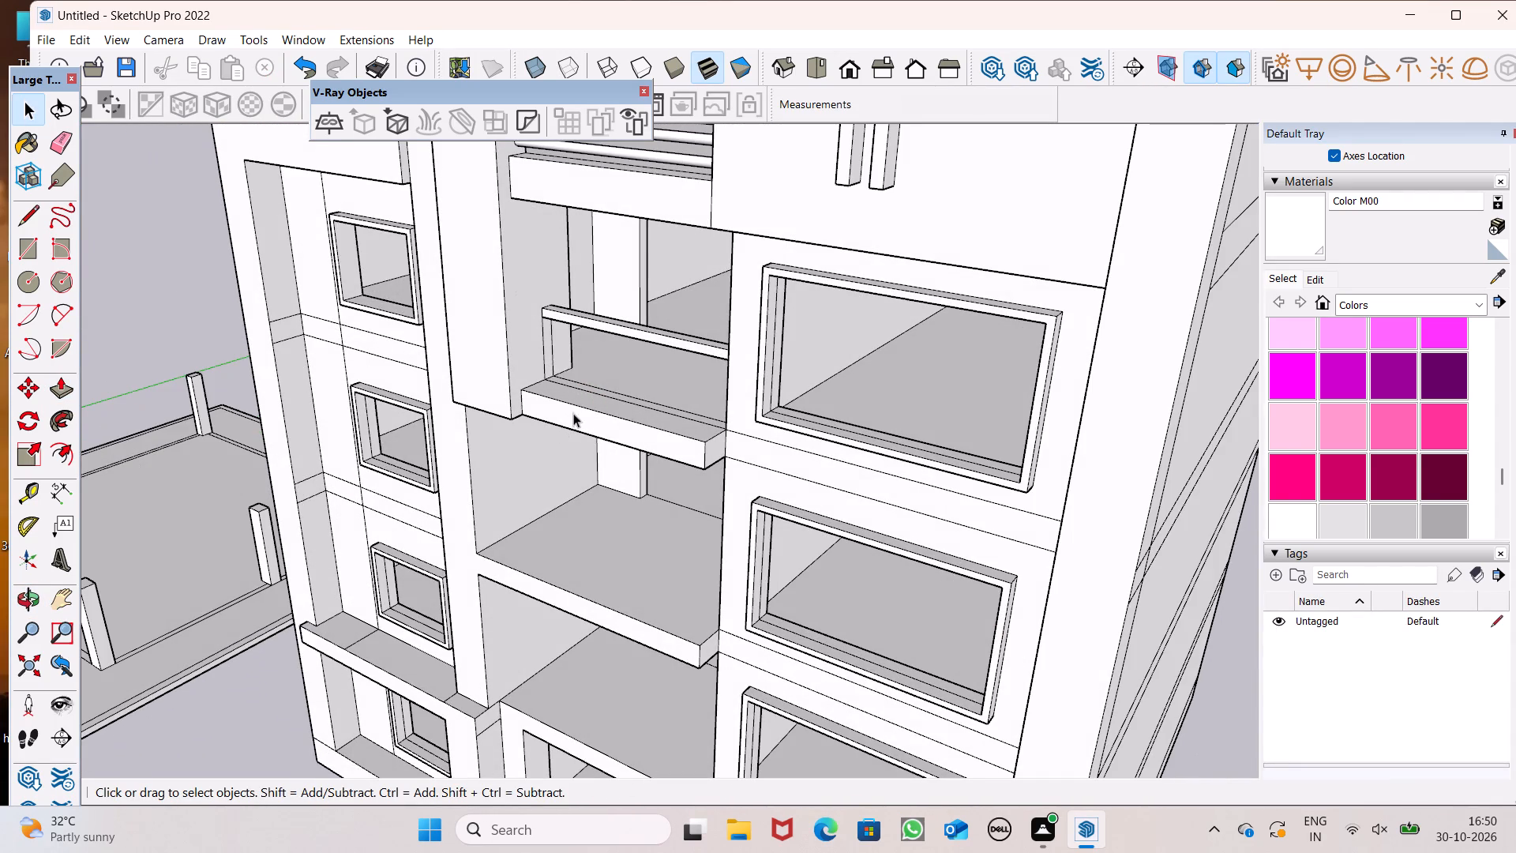
{"action": "scroll", "coordinate": [594, 381], "scroll_direction": "down", "scroll_amount": 2}
{"action": "middle_click_drag", "start_coordinate": [591, 398], "coordinate": [524, 329]}
{"action": "scroll", "coordinate": [535, 313], "scroll_direction": "up", "scroll_amount": 8}
{"action": "scroll", "coordinate": [543, 348], "scroll_direction": "down", "scroll_amount": 5}
{"action": "middle_click_drag", "start_coordinate": [624, 430], "coordinate": [719, 470]}
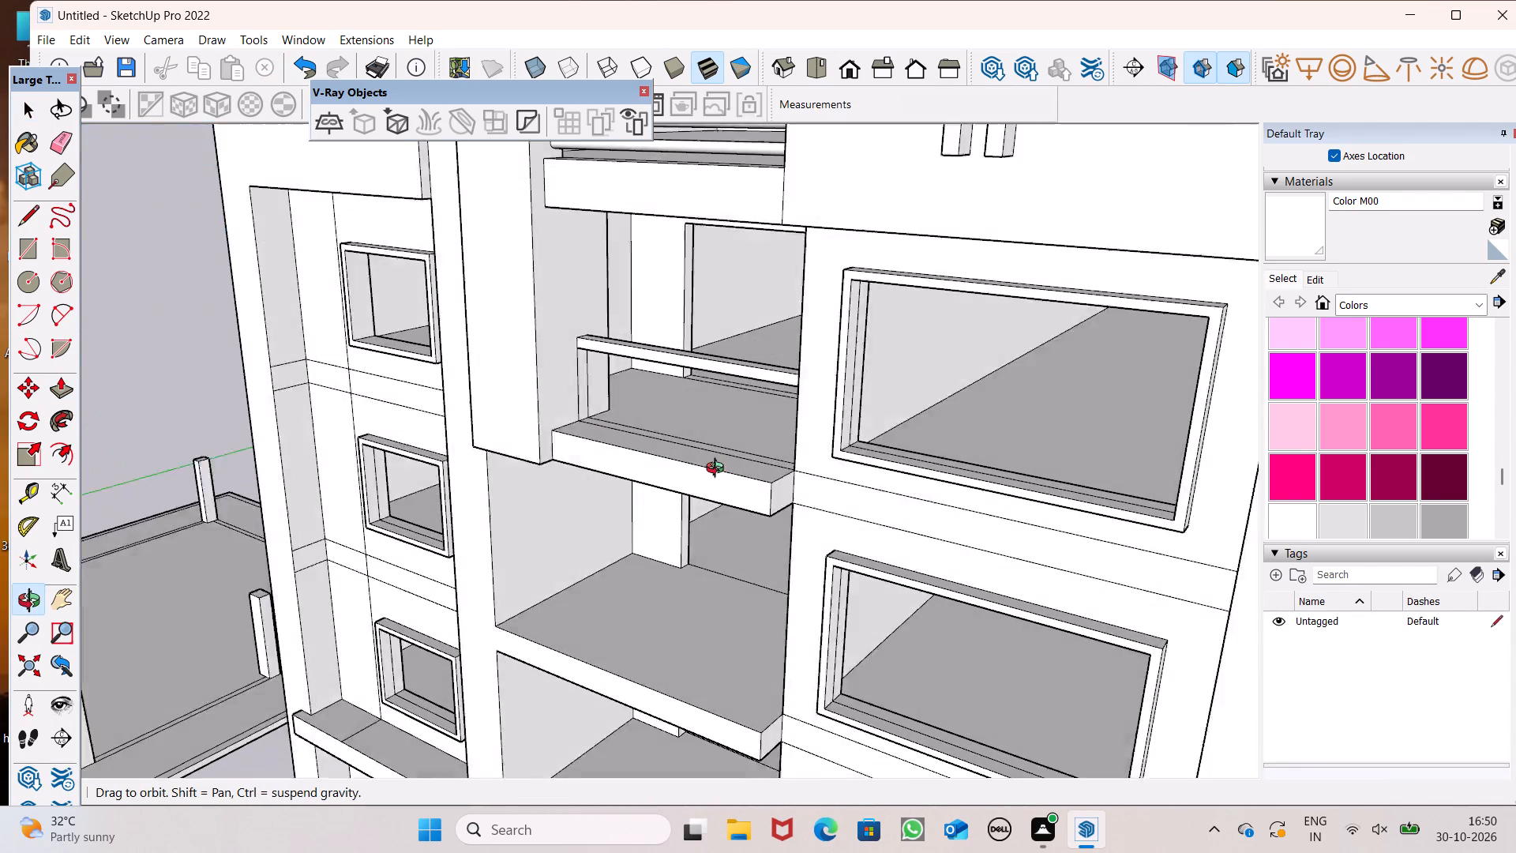
{"action": "middle_click_drag", "start_coordinate": [719, 470], "coordinate": [654, 445]}
{"action": "scroll", "coordinate": [588, 295], "scroll_direction": "up", "scroll_amount": 7}
{"action": "scroll", "coordinate": [612, 376], "scroll_direction": "down", "scroll_amount": 5}
{"action": "middle_click_drag", "start_coordinate": [725, 475], "coordinate": [677, 458]}
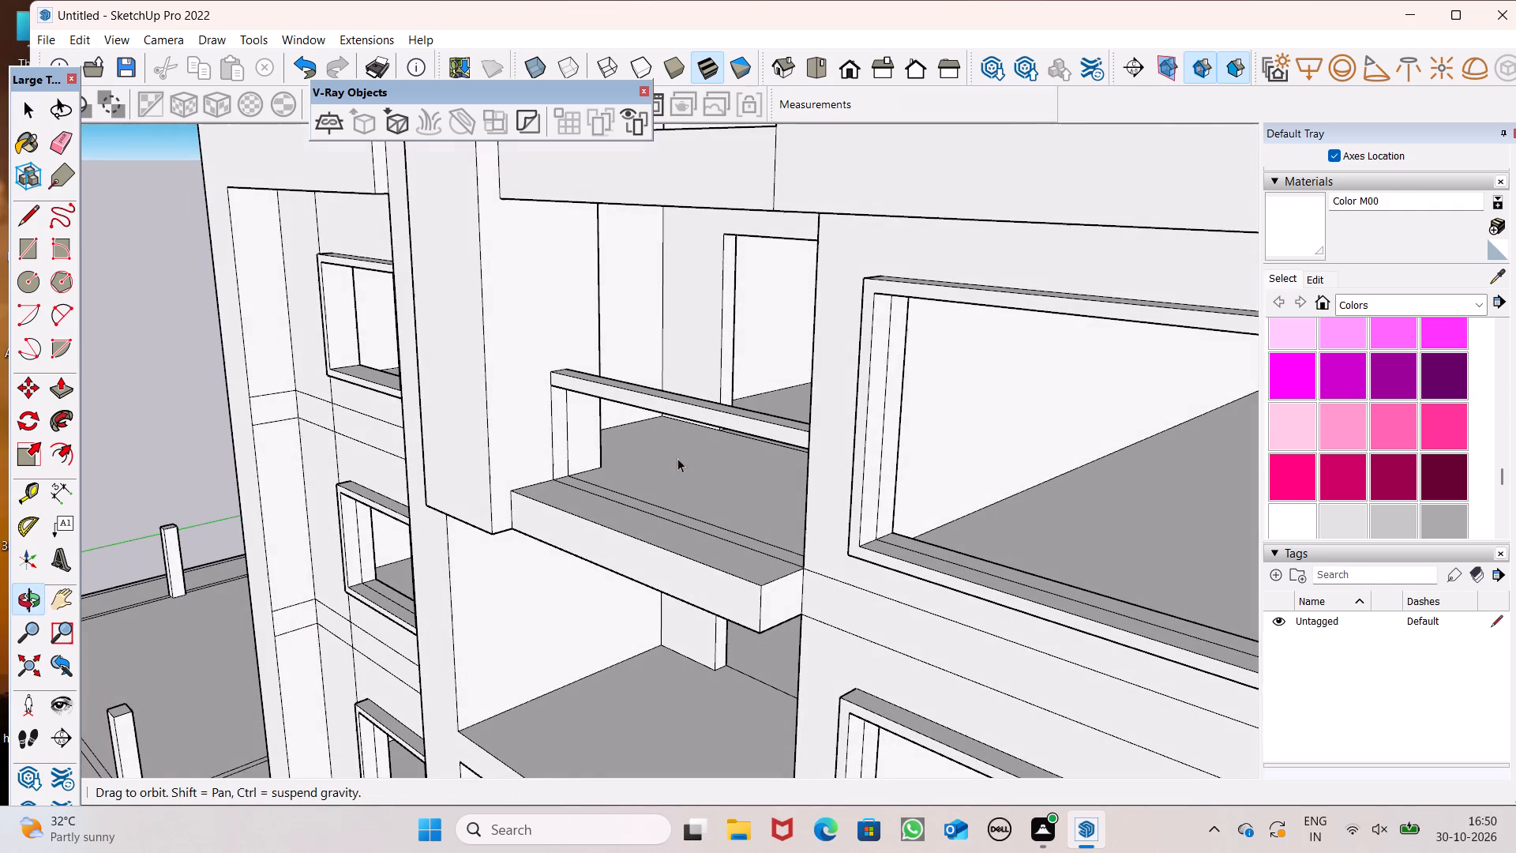
{"action": "middle_click_drag", "start_coordinate": [677, 458], "coordinate": [681, 464]}
{"action": "scroll", "coordinate": [666, 423], "scroll_direction": "down", "scroll_amount": 5}
{"action": "middle_click_drag", "start_coordinate": [546, 408], "coordinate": [473, 325]}
{"action": "scroll", "coordinate": [560, 351], "scroll_direction": "up", "scroll_amount": 6}
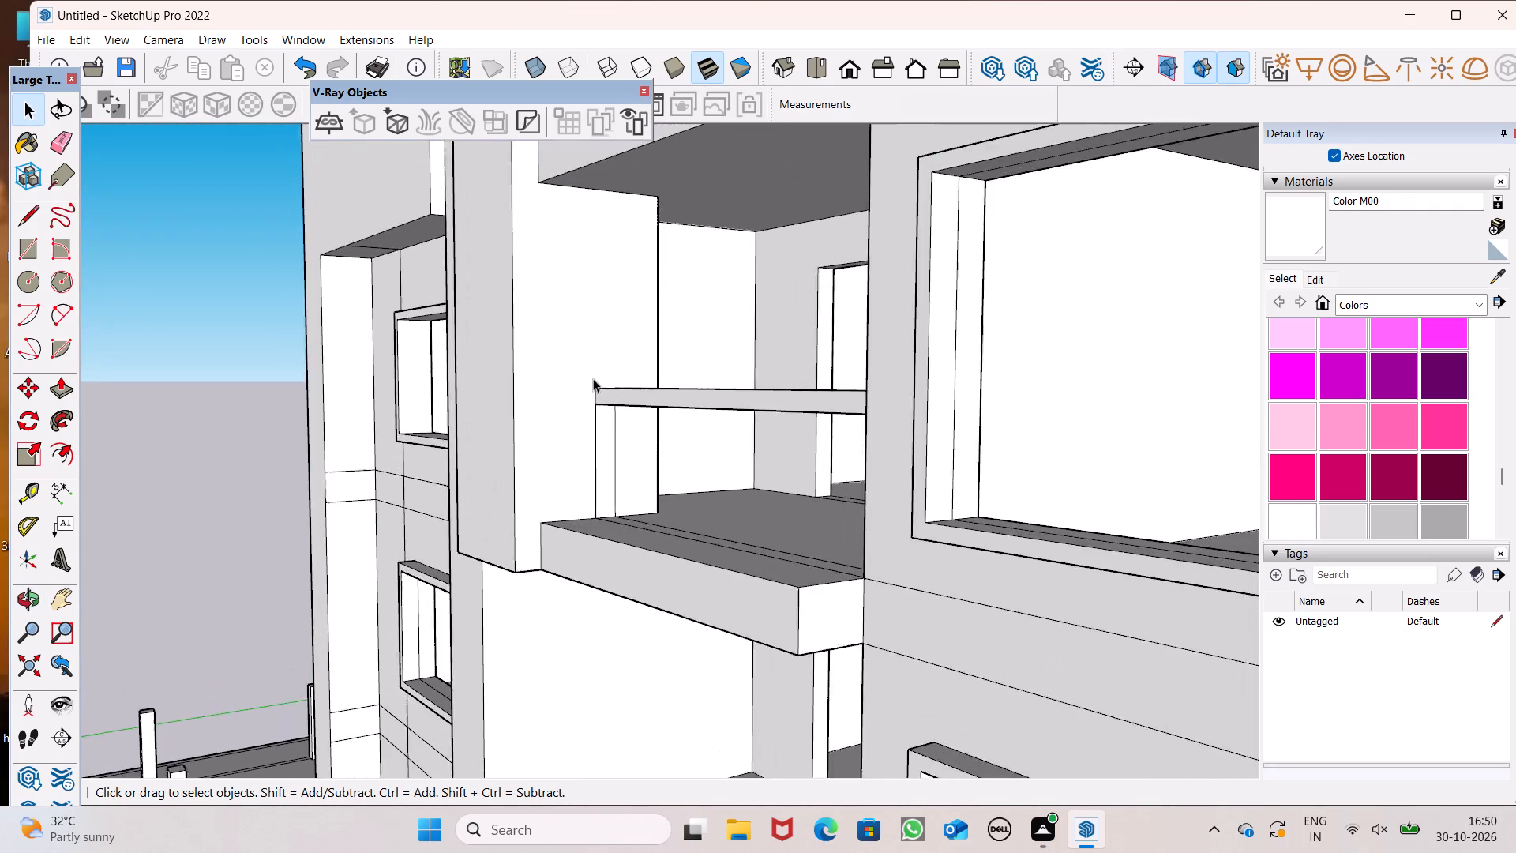
{"action": "scroll", "coordinate": [593, 378], "scroll_direction": "up", "scroll_amount": 3}
{"action": "scroll", "coordinate": [653, 382], "scroll_direction": "down", "scroll_amount": 4}
{"action": "middle_click_drag", "start_coordinate": [688, 456], "coordinate": [610, 496]}
{"action": "scroll", "coordinate": [590, 465], "scroll_direction": "up", "scroll_amount": 2}
{"action": "scroll", "coordinate": [696, 434], "scroll_direction": "down", "scroll_amount": 5}
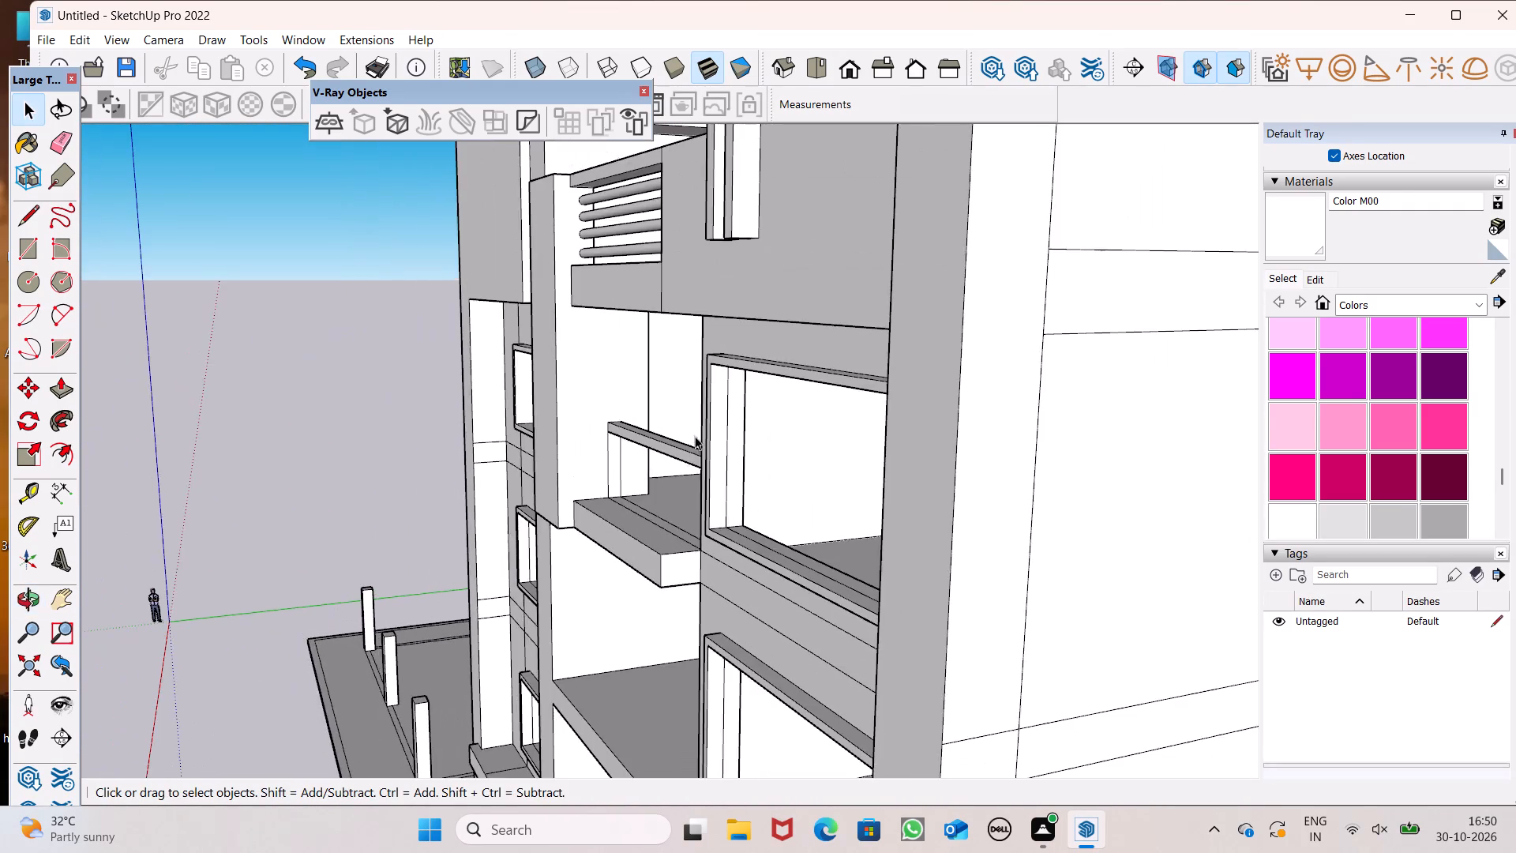
{"action": "middle_click_drag", "start_coordinate": [655, 437], "coordinate": [728, 405]}
{"action": "scroll", "coordinate": [528, 424], "scroll_direction": "up", "scroll_amount": 6}
{"action": "middle_click", "coordinate": [661, 502]}
{"action": "scroll", "coordinate": [658, 505], "scroll_direction": "up", "scroll_amount": 1}
{"action": "scroll", "coordinate": [965, 414], "scroll_direction": "down", "scroll_amount": 3}
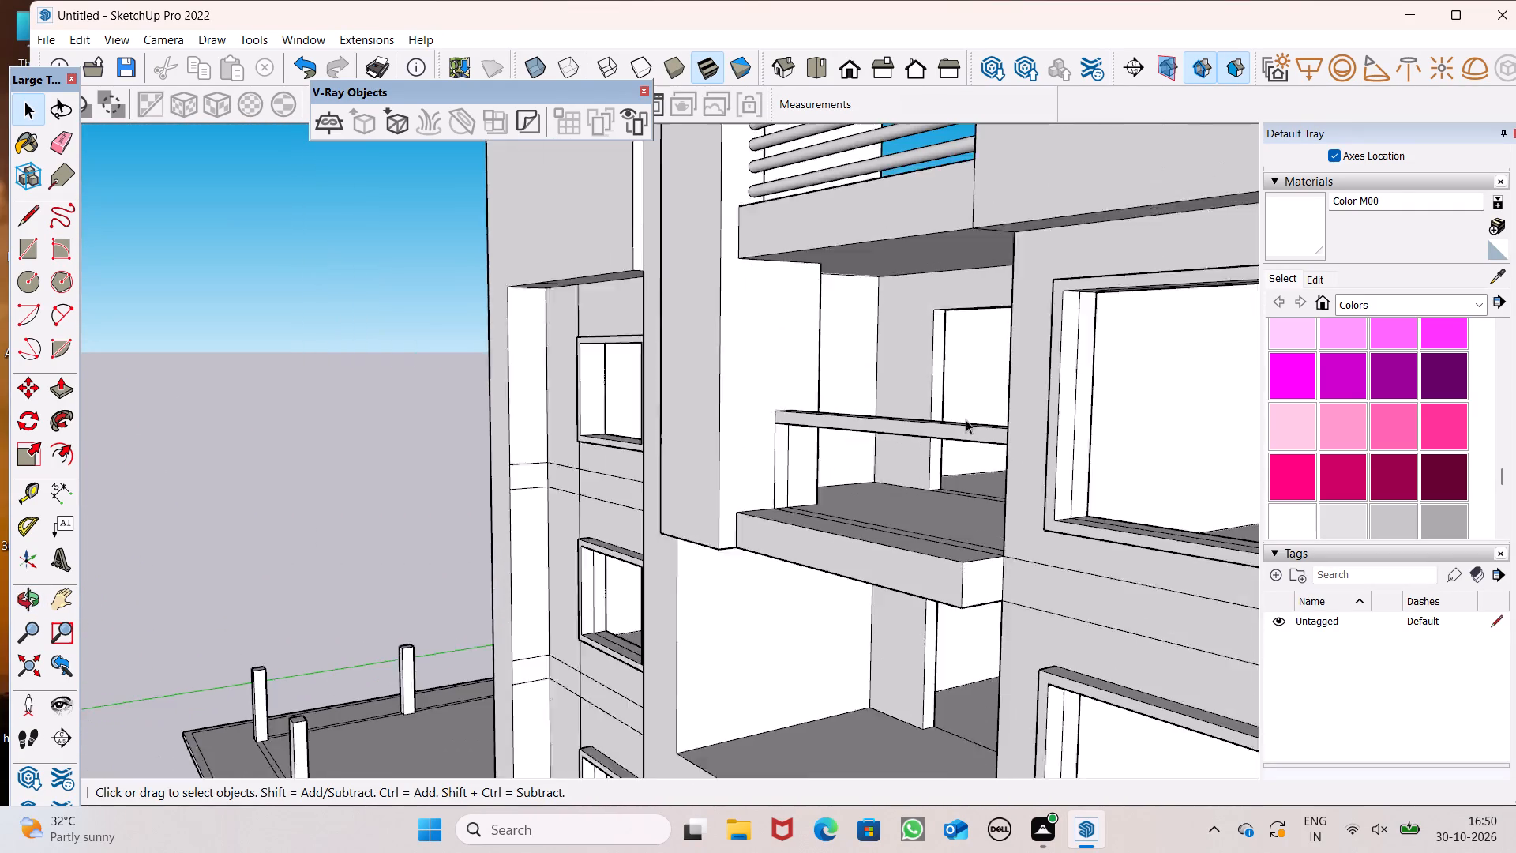
{"action": "scroll", "coordinate": [966, 419], "scroll_direction": "down", "scroll_amount": 4}
{"action": "middle_click_drag", "start_coordinate": [950, 452], "coordinate": [919, 485]}
{"action": "scroll", "coordinate": [820, 457], "scroll_direction": "up", "scroll_amount": 6}
{"action": "scroll", "coordinate": [1002, 386], "scroll_direction": "down", "scroll_amount": 4}
{"action": "middle_click_drag", "start_coordinate": [989, 424], "coordinate": [986, 430]}
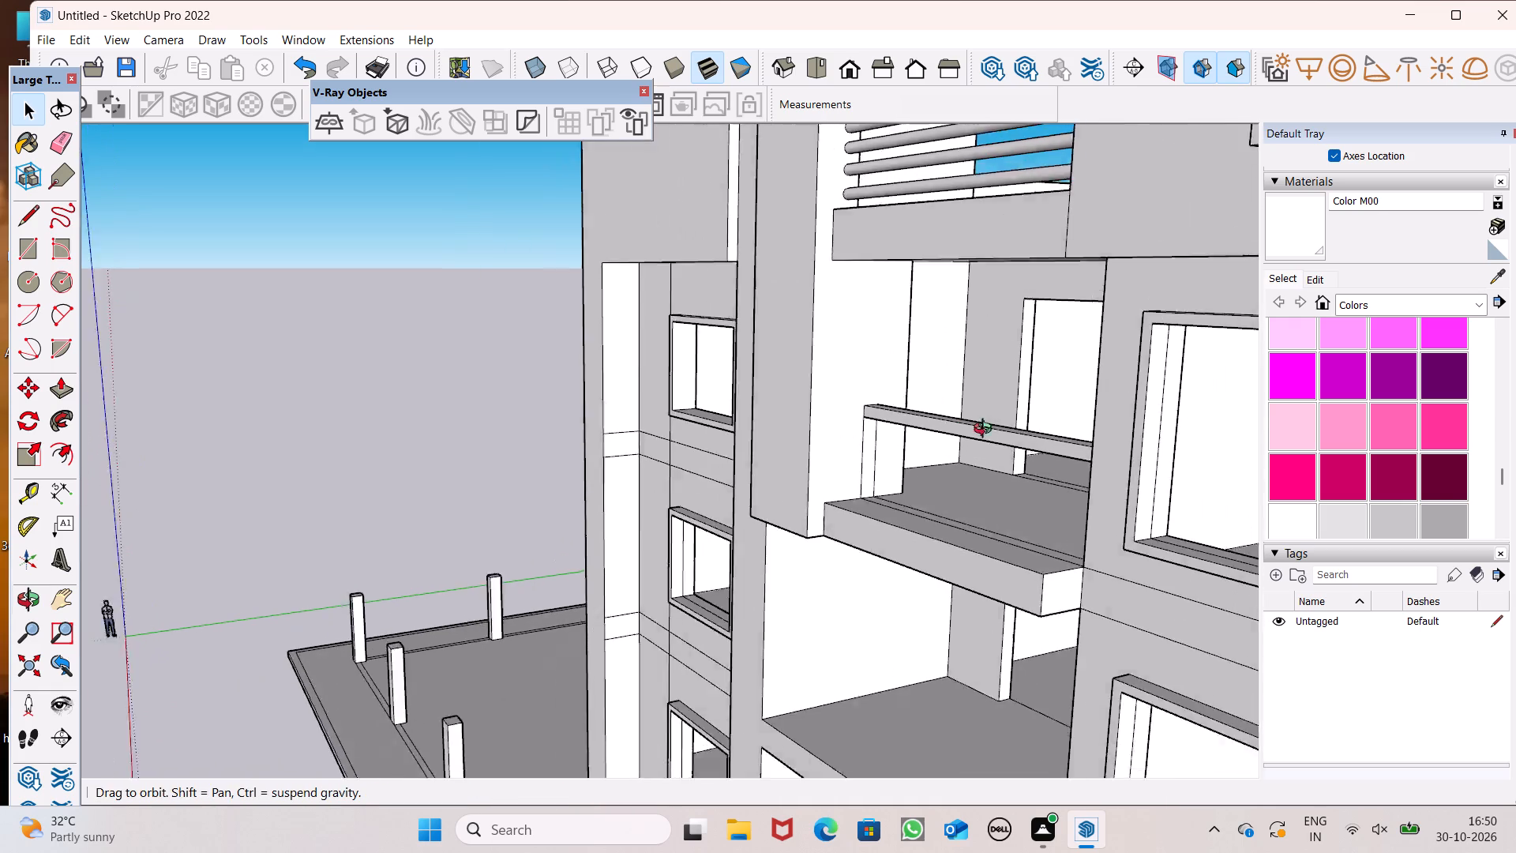
{"action": "middle_click_drag", "start_coordinate": [986, 430], "coordinate": [900, 411]}
{"action": "scroll", "coordinate": [889, 392], "scroll_direction": "up", "scroll_amount": 5}
{"action": "middle_click_drag", "start_coordinate": [910, 482], "coordinate": [912, 454]}
{"action": "scroll", "coordinate": [912, 455], "scroll_direction": "up", "scroll_amount": 1}
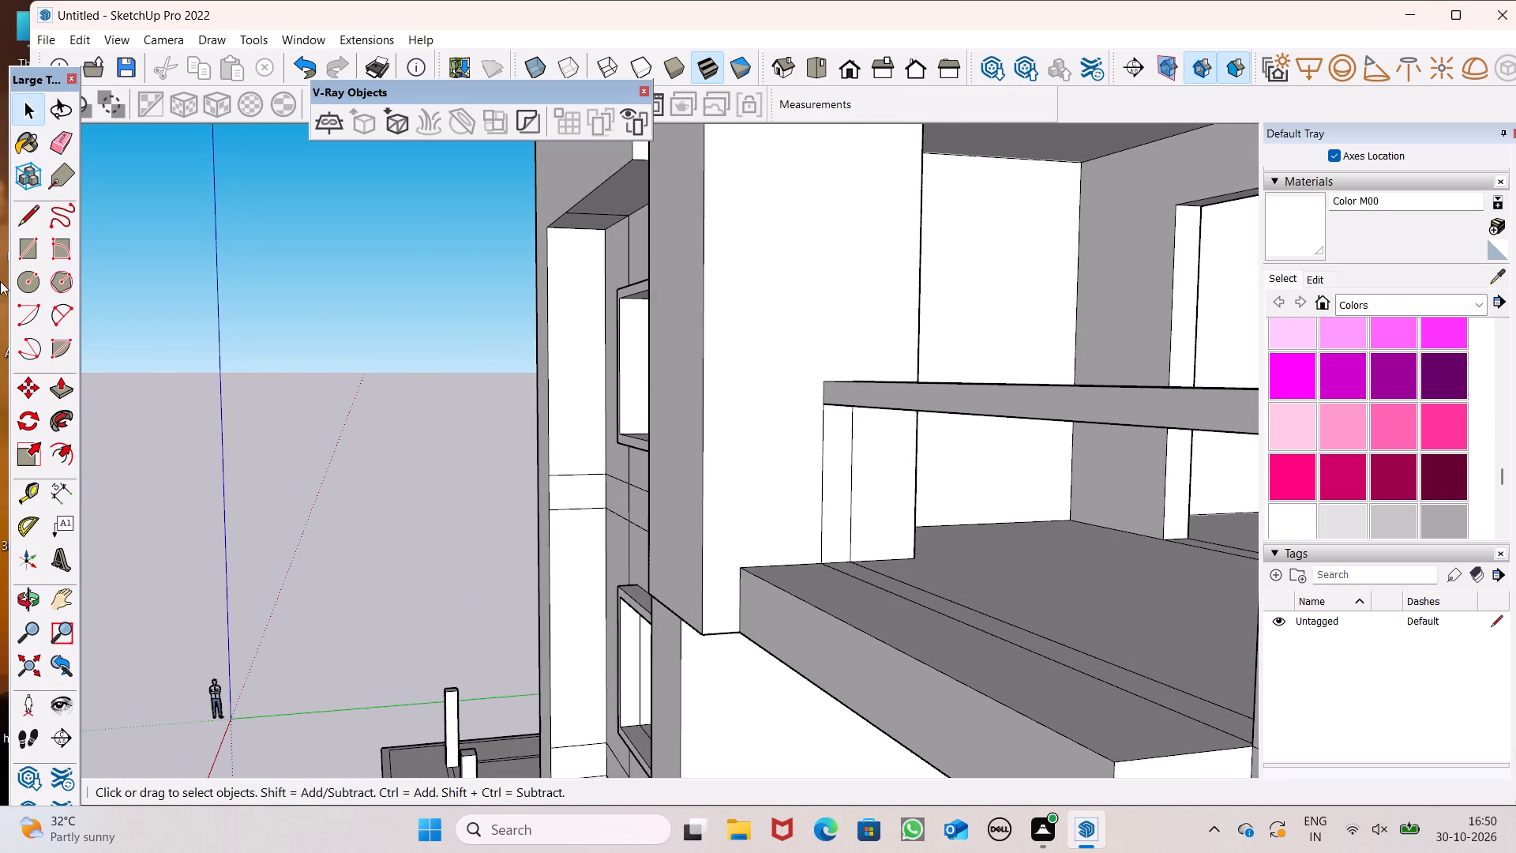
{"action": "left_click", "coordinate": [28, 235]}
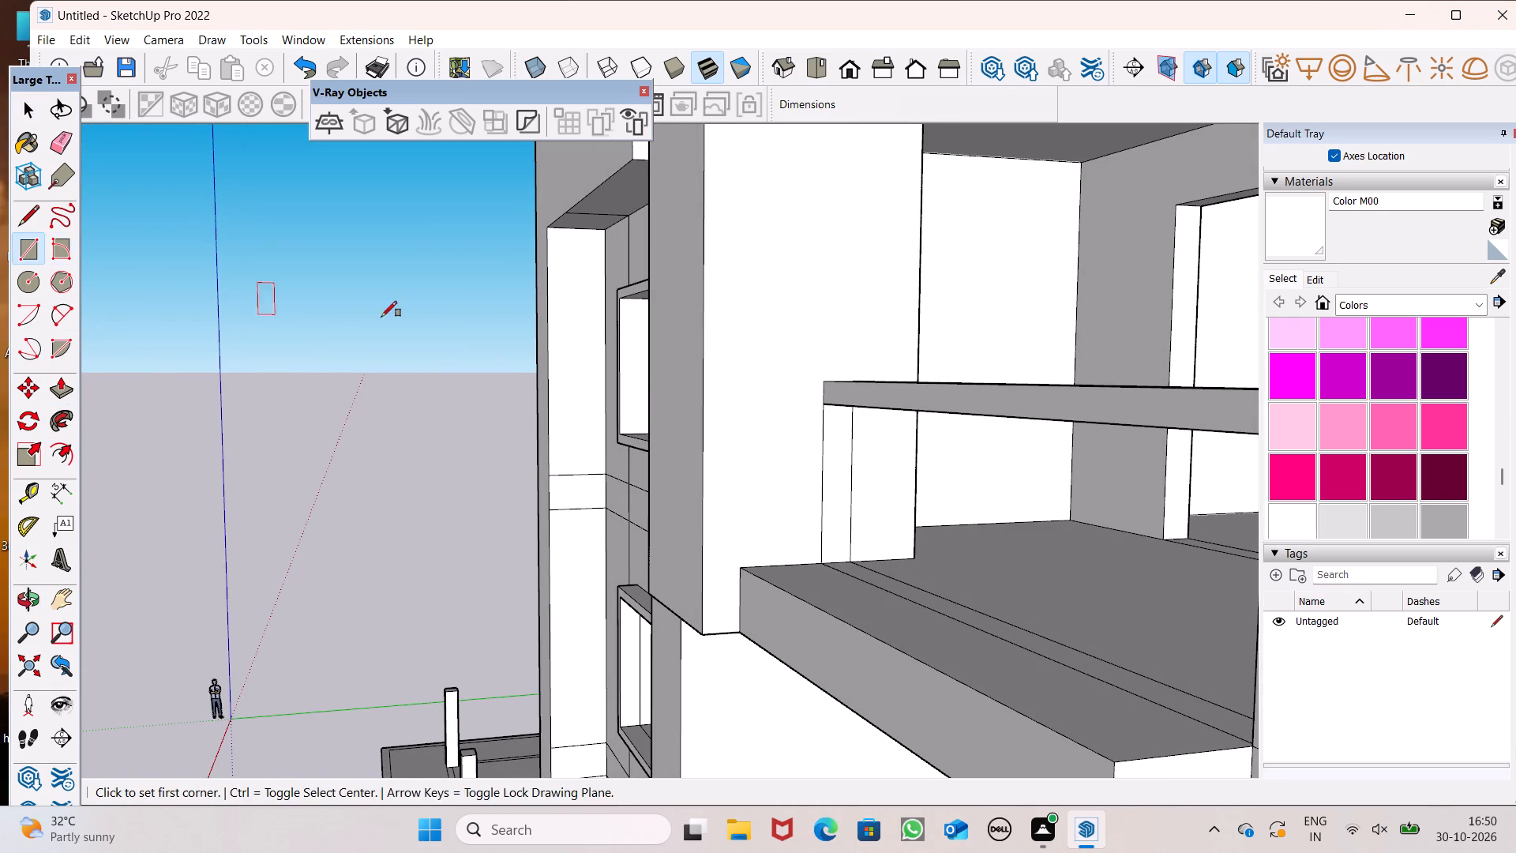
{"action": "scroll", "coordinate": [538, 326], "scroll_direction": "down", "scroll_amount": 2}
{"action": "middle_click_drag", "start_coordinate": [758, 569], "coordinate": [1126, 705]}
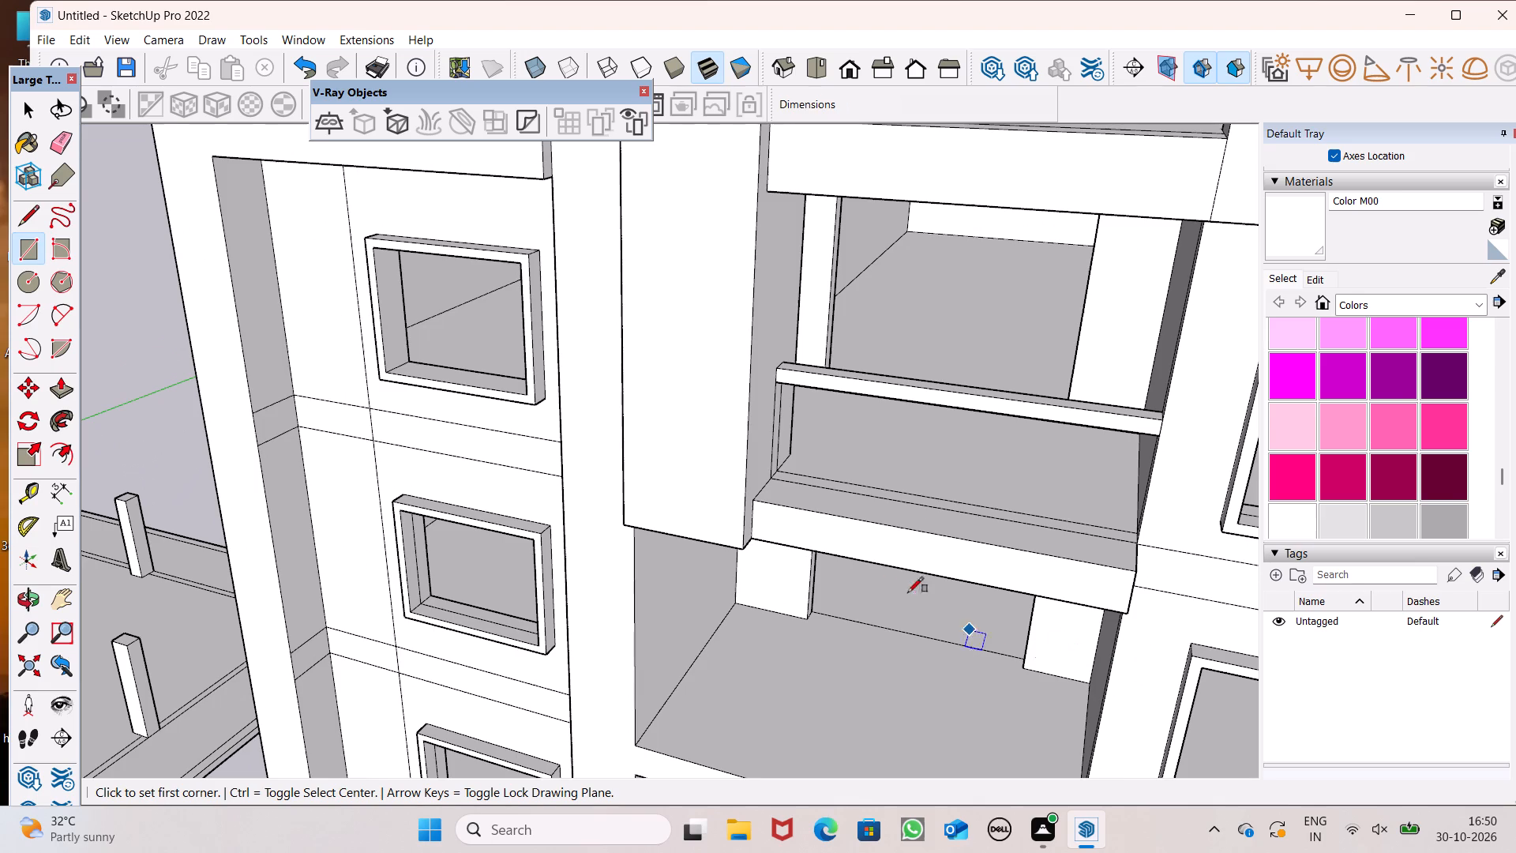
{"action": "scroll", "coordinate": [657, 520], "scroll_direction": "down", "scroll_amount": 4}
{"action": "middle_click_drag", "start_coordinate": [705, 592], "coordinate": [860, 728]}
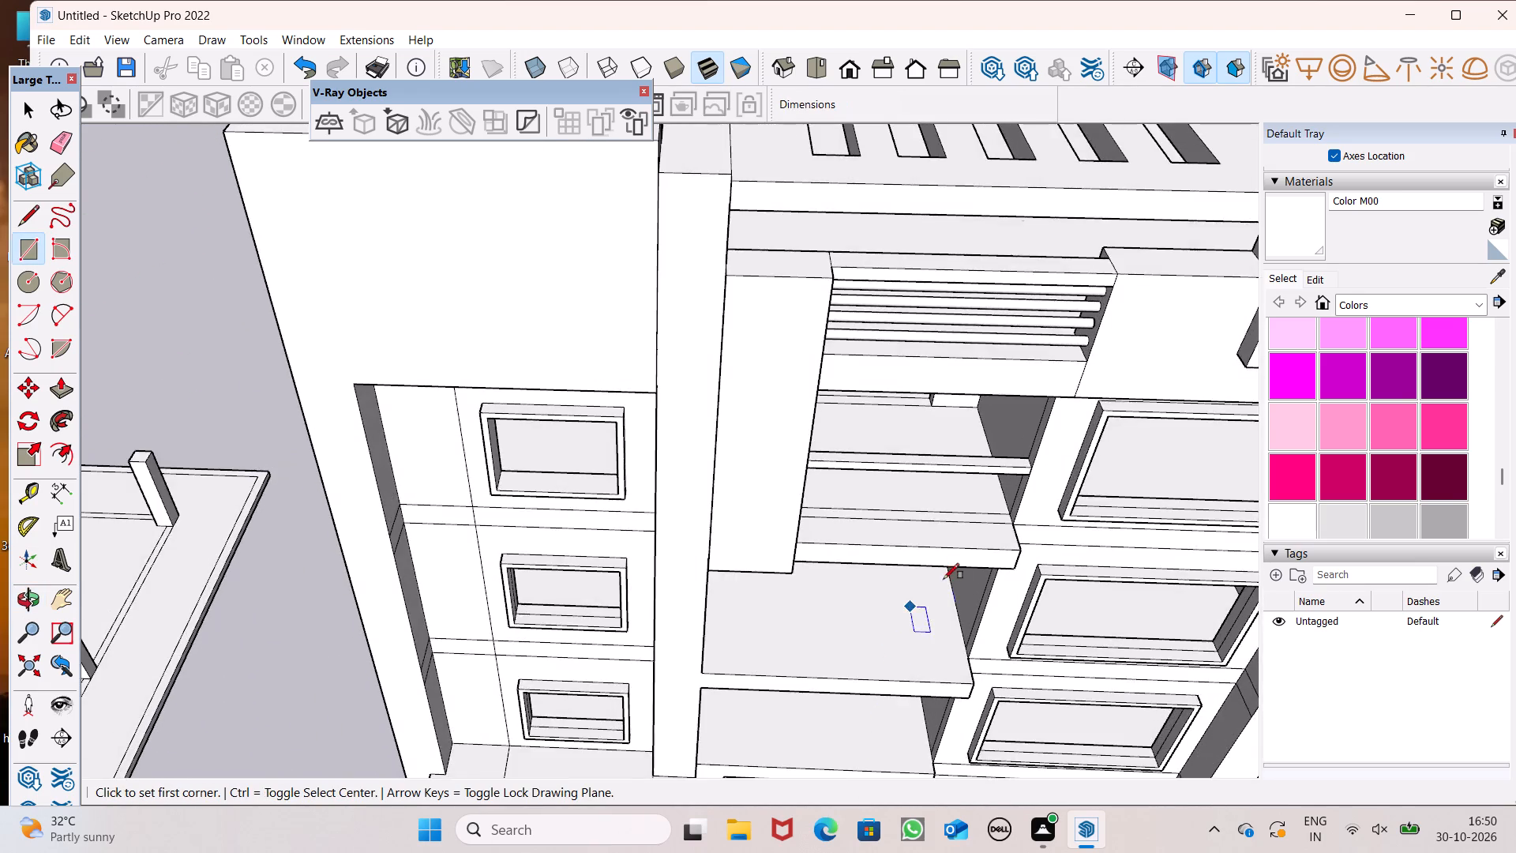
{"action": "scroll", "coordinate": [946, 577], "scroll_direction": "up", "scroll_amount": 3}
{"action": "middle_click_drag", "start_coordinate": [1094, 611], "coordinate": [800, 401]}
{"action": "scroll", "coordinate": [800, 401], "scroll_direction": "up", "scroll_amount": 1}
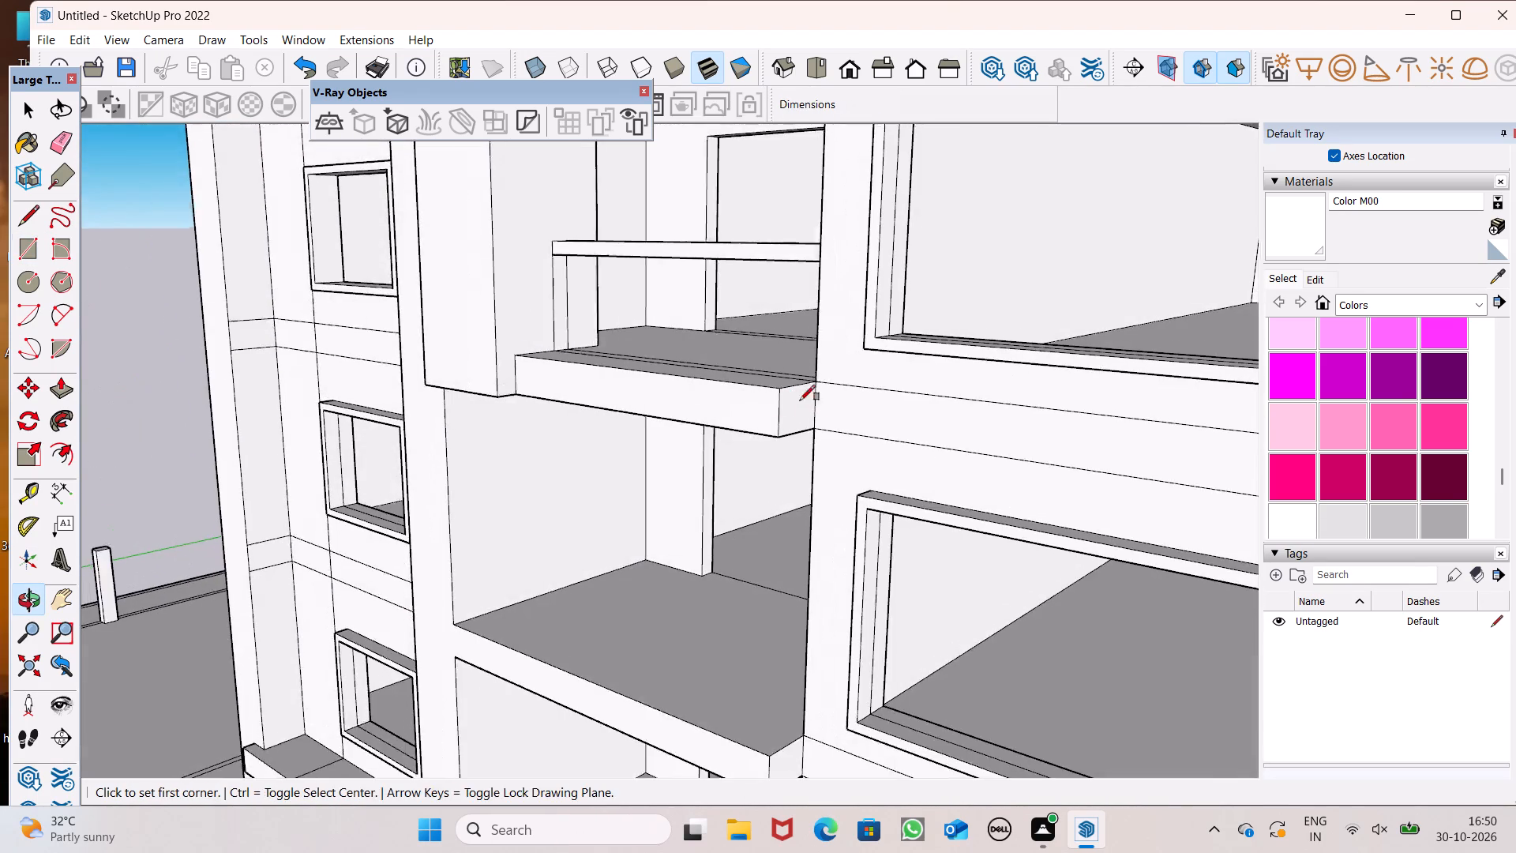
Draw a circle of about 1 3/4" radius on the narrow strip of the column's inner face, near its base.
{"action": "left_click", "coordinate": [24, 291]}
{"action": "scroll", "coordinate": [783, 430], "scroll_direction": "down", "scroll_amount": 2}
{"action": "middle_click_drag", "start_coordinate": [824, 480], "coordinate": [768, 519]}
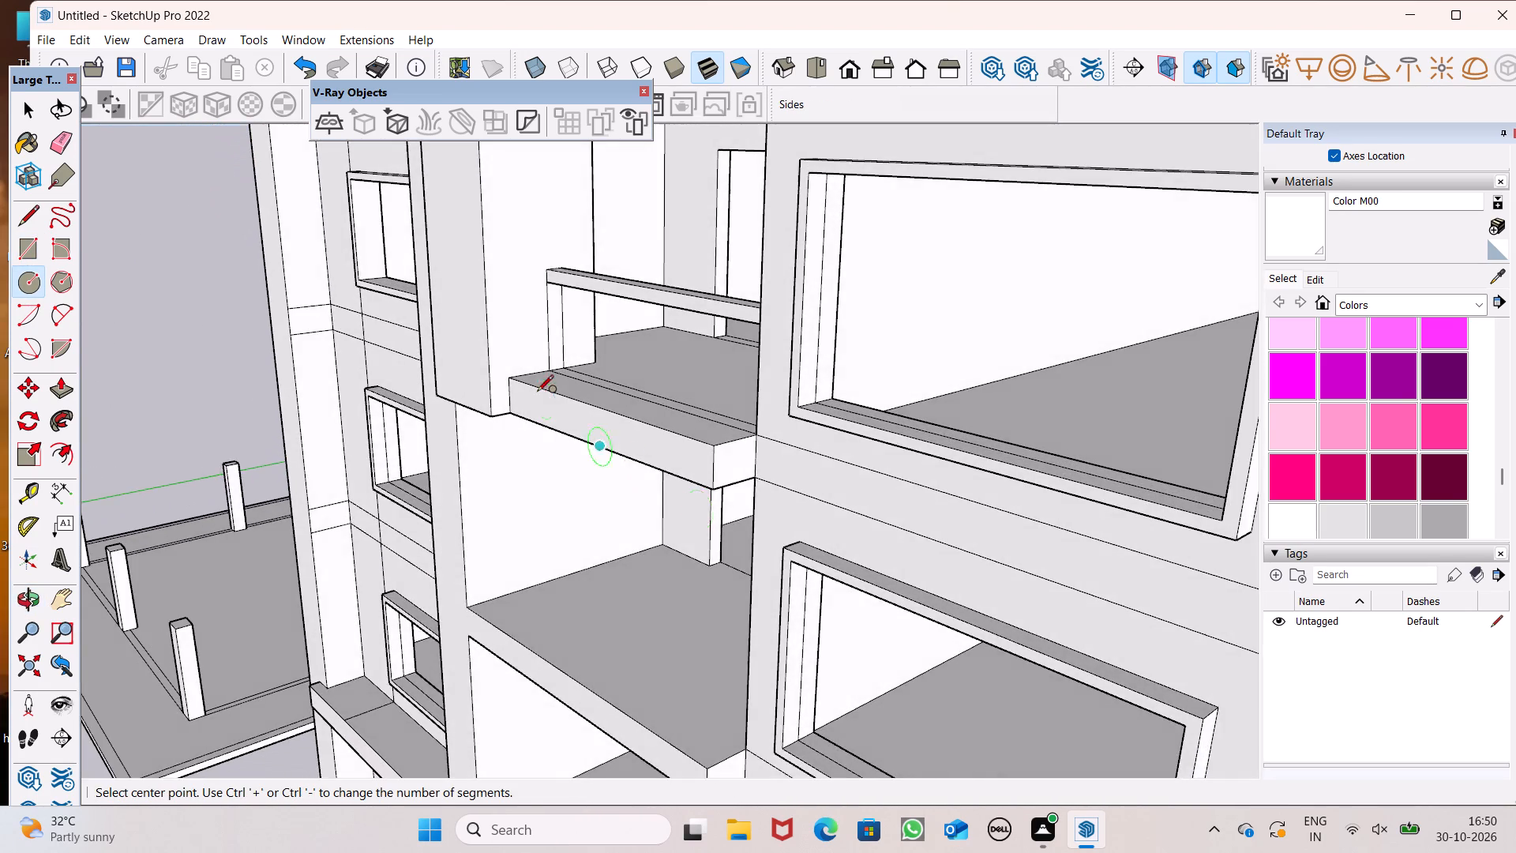
{"action": "scroll", "coordinate": [537, 384], "scroll_direction": "up", "scroll_amount": 7}
{"action": "middle_click_drag", "start_coordinate": [599, 374], "coordinate": [509, 361]}
{"action": "scroll", "coordinate": [566, 324], "scroll_direction": "down", "scroll_amount": 4}
{"action": "middle_click_drag", "start_coordinate": [625, 394], "coordinate": [610, 410]}
{"action": "scroll", "coordinate": [748, 295], "scroll_direction": "down", "scroll_amount": 7}
{"action": "scroll", "coordinate": [576, 339], "scroll_direction": "up", "scroll_amount": 9}
{"action": "middle_click_drag", "start_coordinate": [703, 427], "coordinate": [654, 433]}
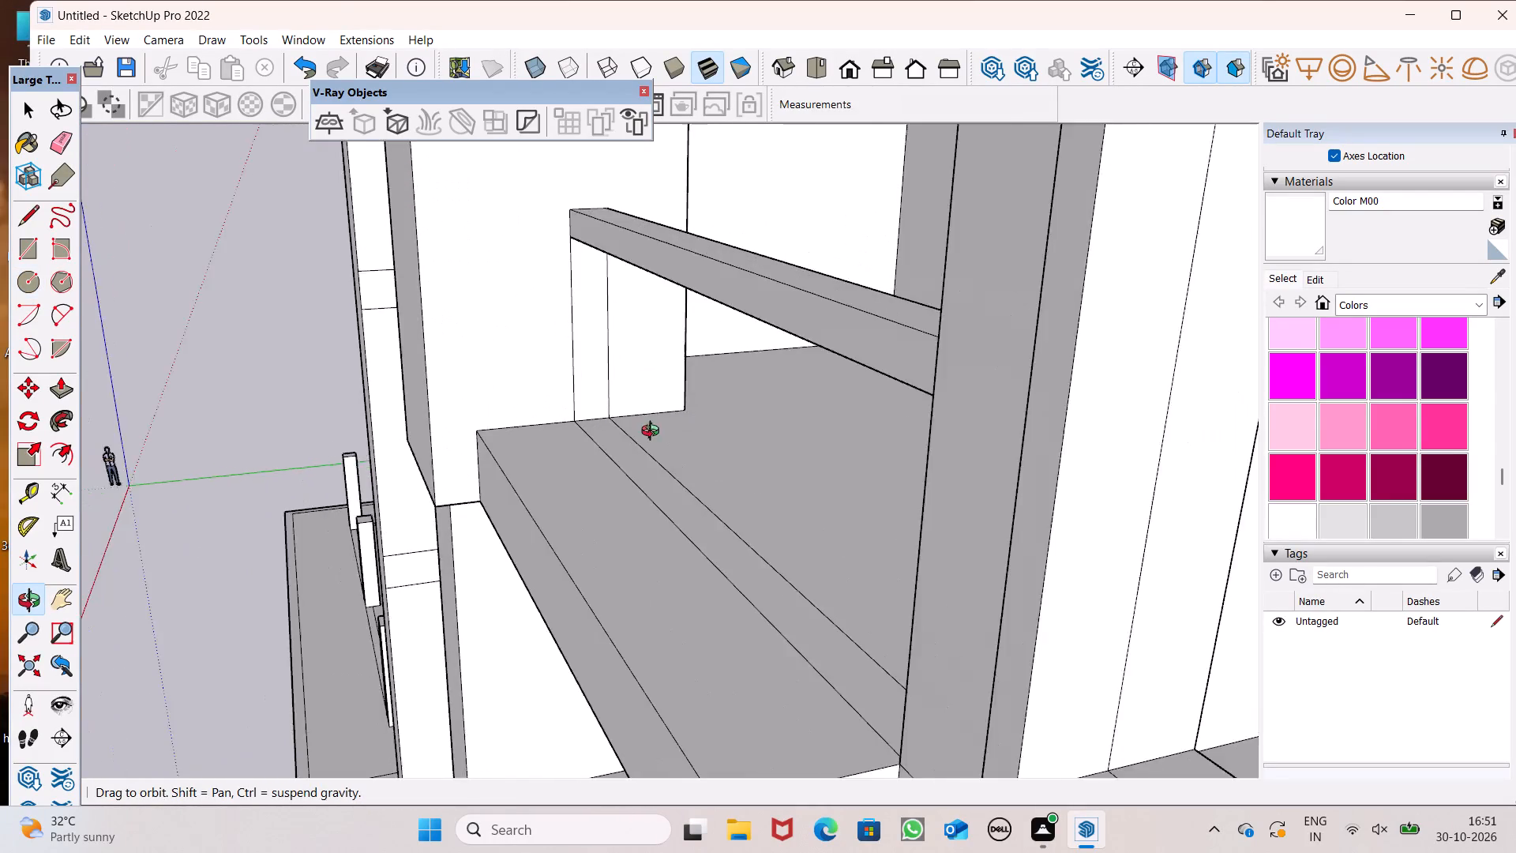
{"action": "middle_click_drag", "start_coordinate": [654, 433], "coordinate": [651, 421]}
{"action": "scroll", "coordinate": [653, 426], "scroll_direction": "up", "scroll_amount": 1}
{"action": "scroll", "coordinate": [601, 293], "scroll_direction": "down", "scroll_amount": 4}
{"action": "middle_click_drag", "start_coordinate": [609, 339], "coordinate": [587, 290]}
{"action": "scroll", "coordinate": [553, 200], "scroll_direction": "up", "scroll_amount": 6}
{"action": "middle_click_drag", "start_coordinate": [617, 419], "coordinate": [617, 431]}
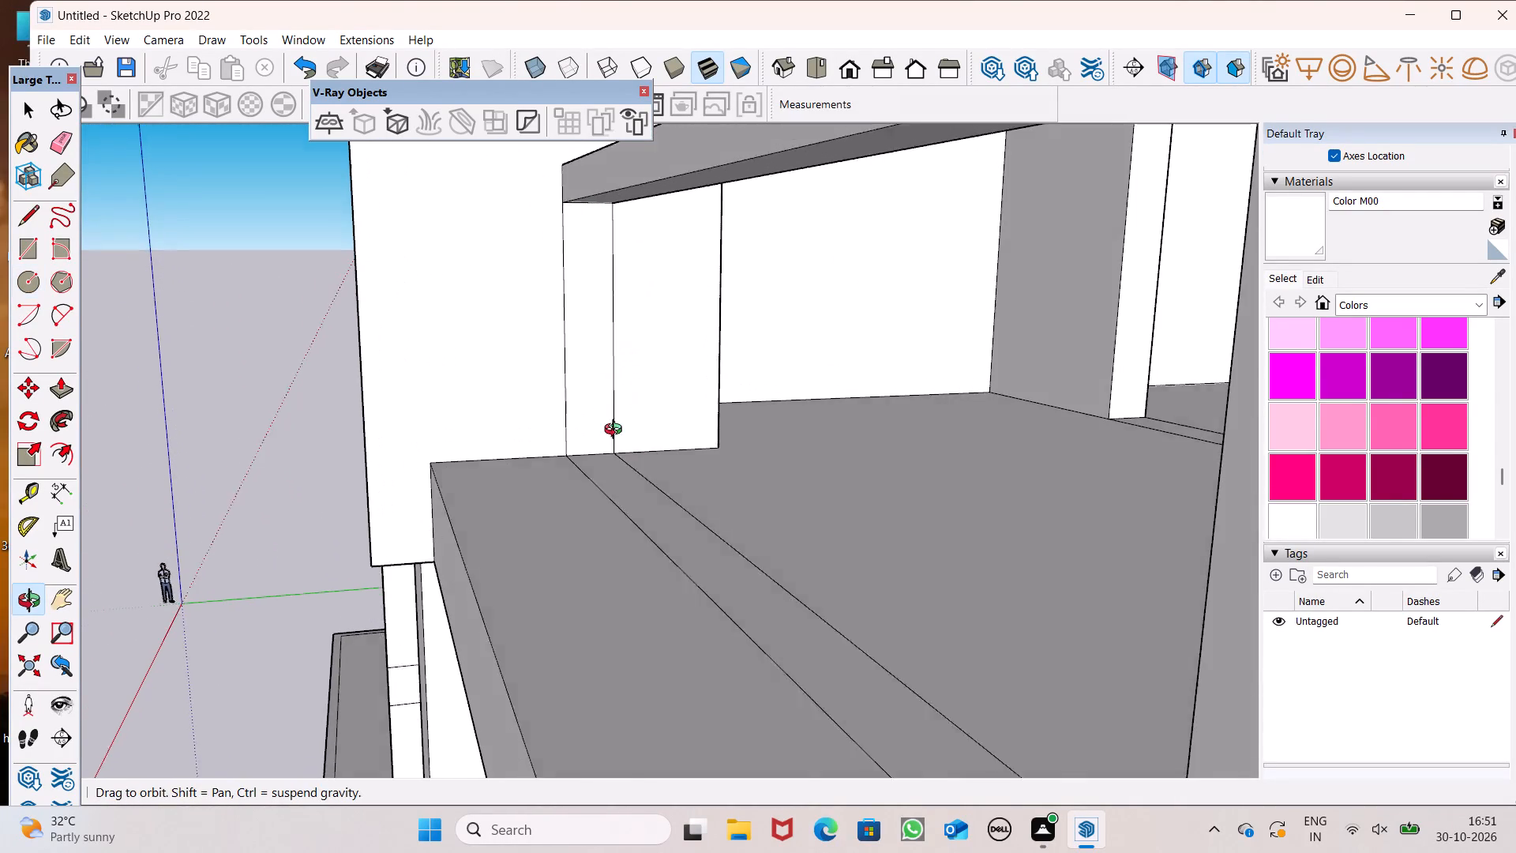
{"action": "middle_click_drag", "start_coordinate": [617, 431], "coordinate": [617, 440]}
{"action": "scroll", "coordinate": [586, 378], "scroll_direction": "up", "scroll_amount": 3}
{"action": "middle_click_drag", "start_coordinate": [625, 445], "coordinate": [614, 434]}
{"action": "scroll", "coordinate": [625, 494], "scroll_direction": "down", "scroll_amount": 4}
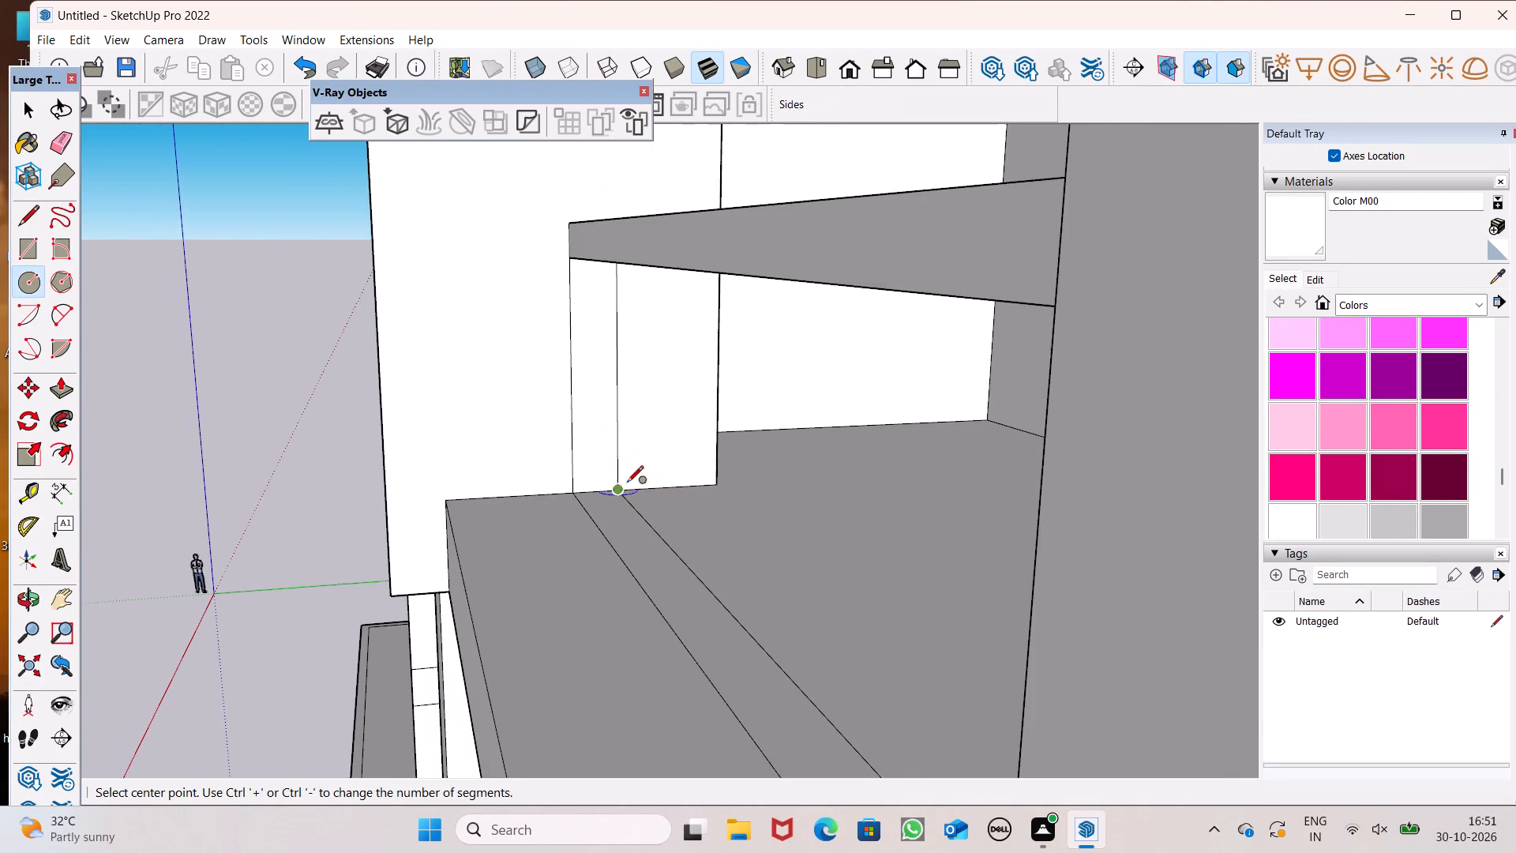
{"action": "middle_click_drag", "start_coordinate": [630, 472], "coordinate": [628, 427]}
{"action": "scroll", "coordinate": [606, 291], "scroll_direction": "up", "scroll_amount": 3}
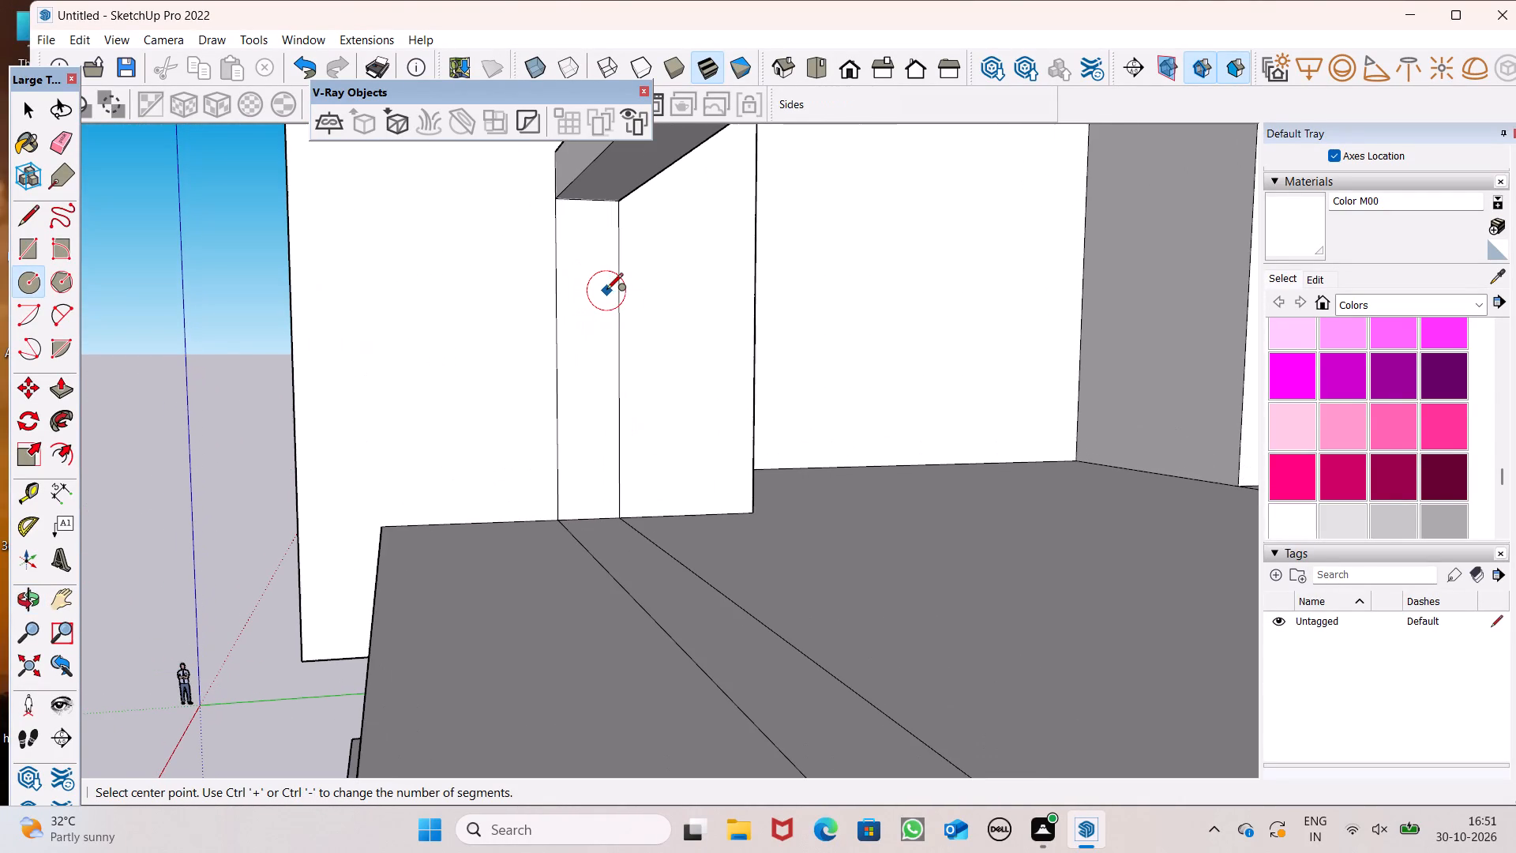
{"action": "middle_click_drag", "start_coordinate": [625, 390], "coordinate": [607, 394]}
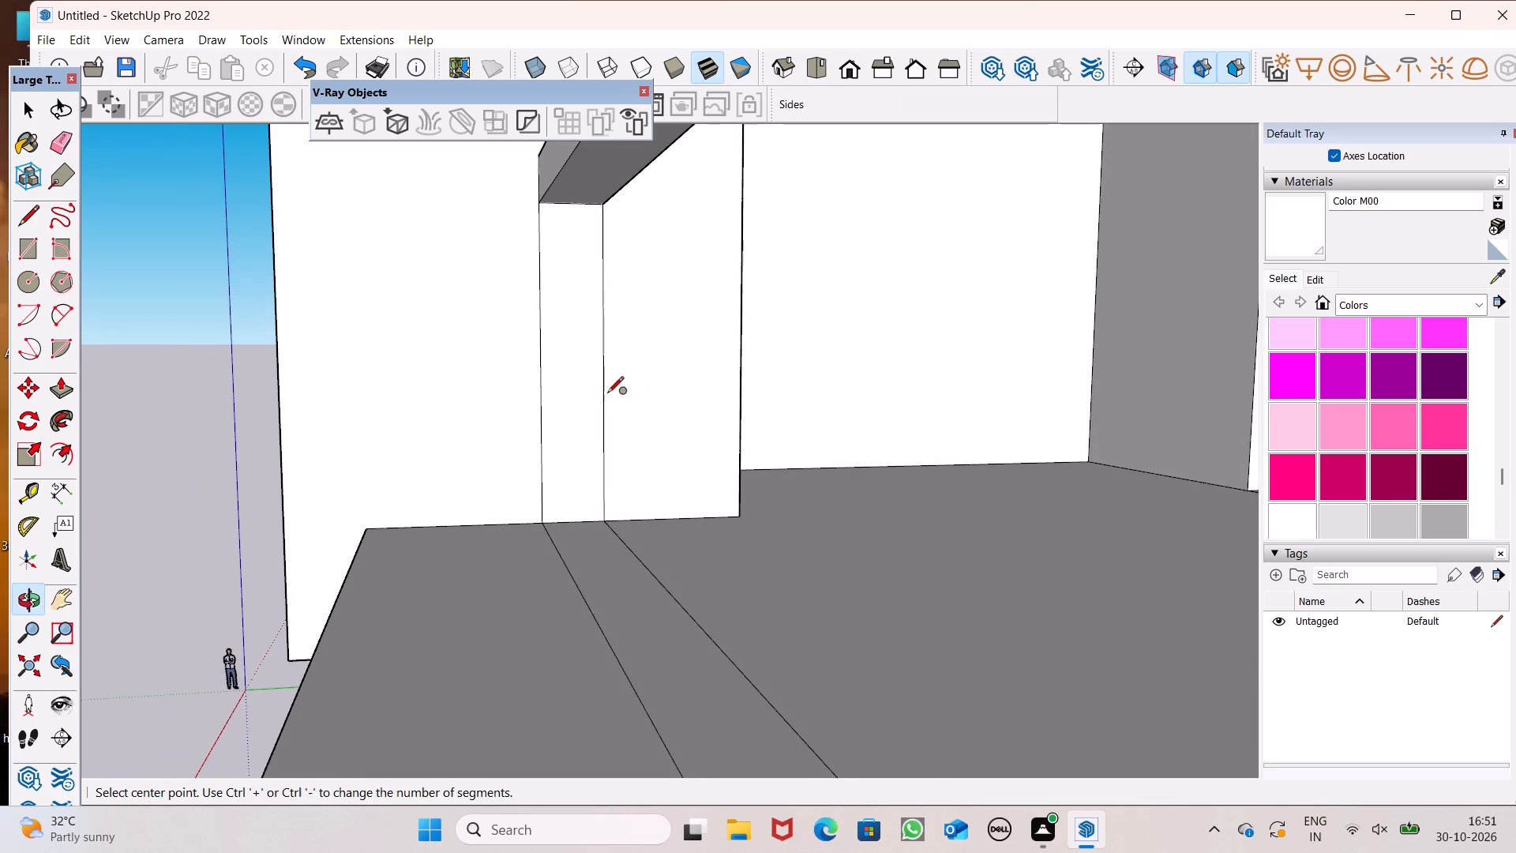
{"action": "scroll", "coordinate": [599, 214], "scroll_direction": "up", "scroll_amount": 4}
{"action": "scroll", "coordinate": [602, 247], "scroll_direction": "down", "scroll_amount": 4}
{"action": "middle_click_drag", "start_coordinate": [594, 295], "coordinate": [595, 310]}
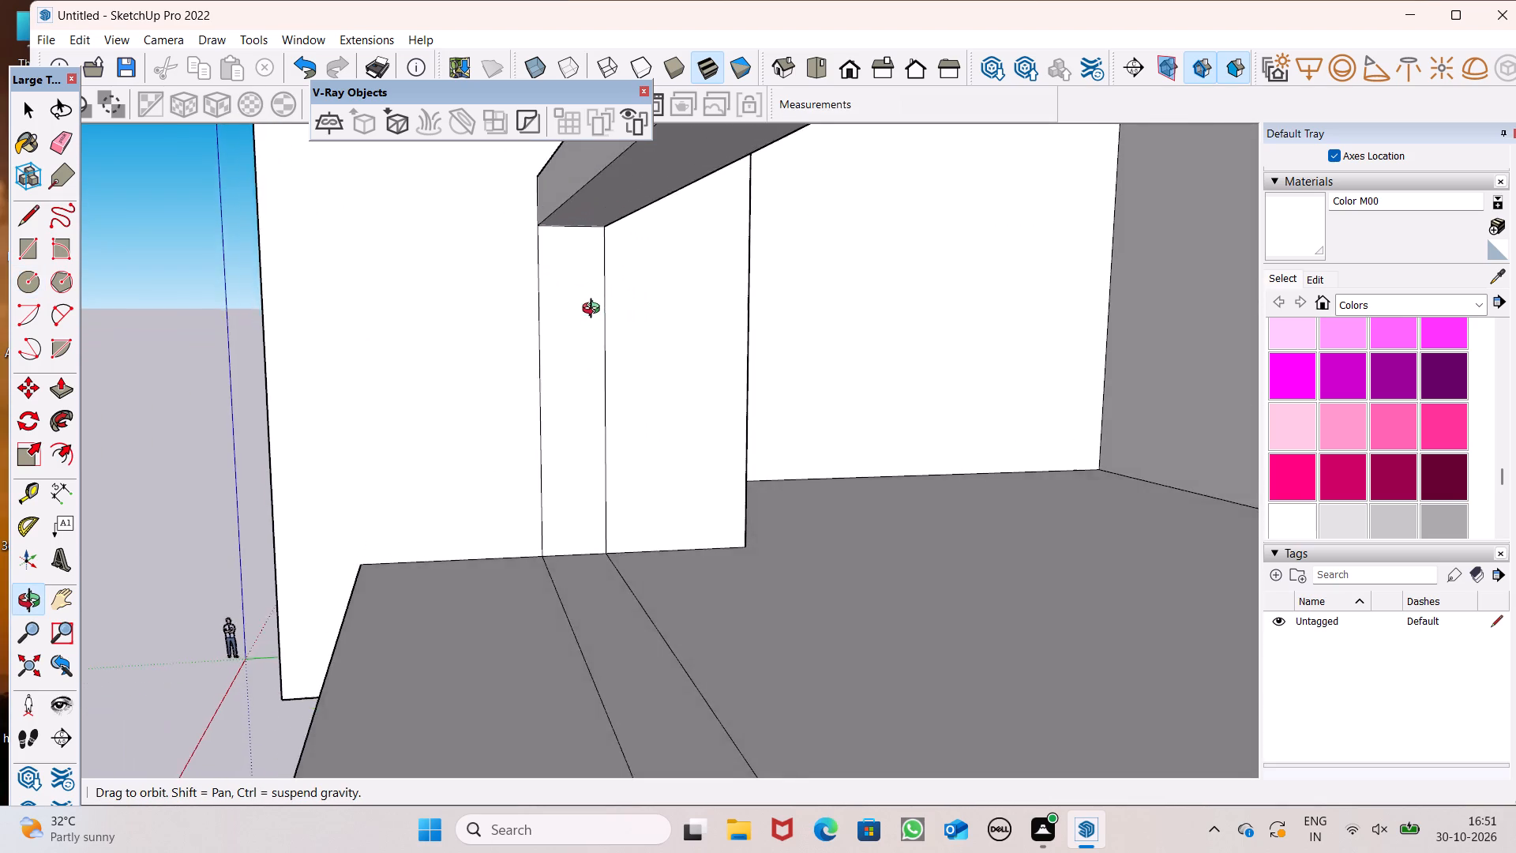
{"action": "middle_click_drag", "start_coordinate": [595, 310], "coordinate": [583, 308]}
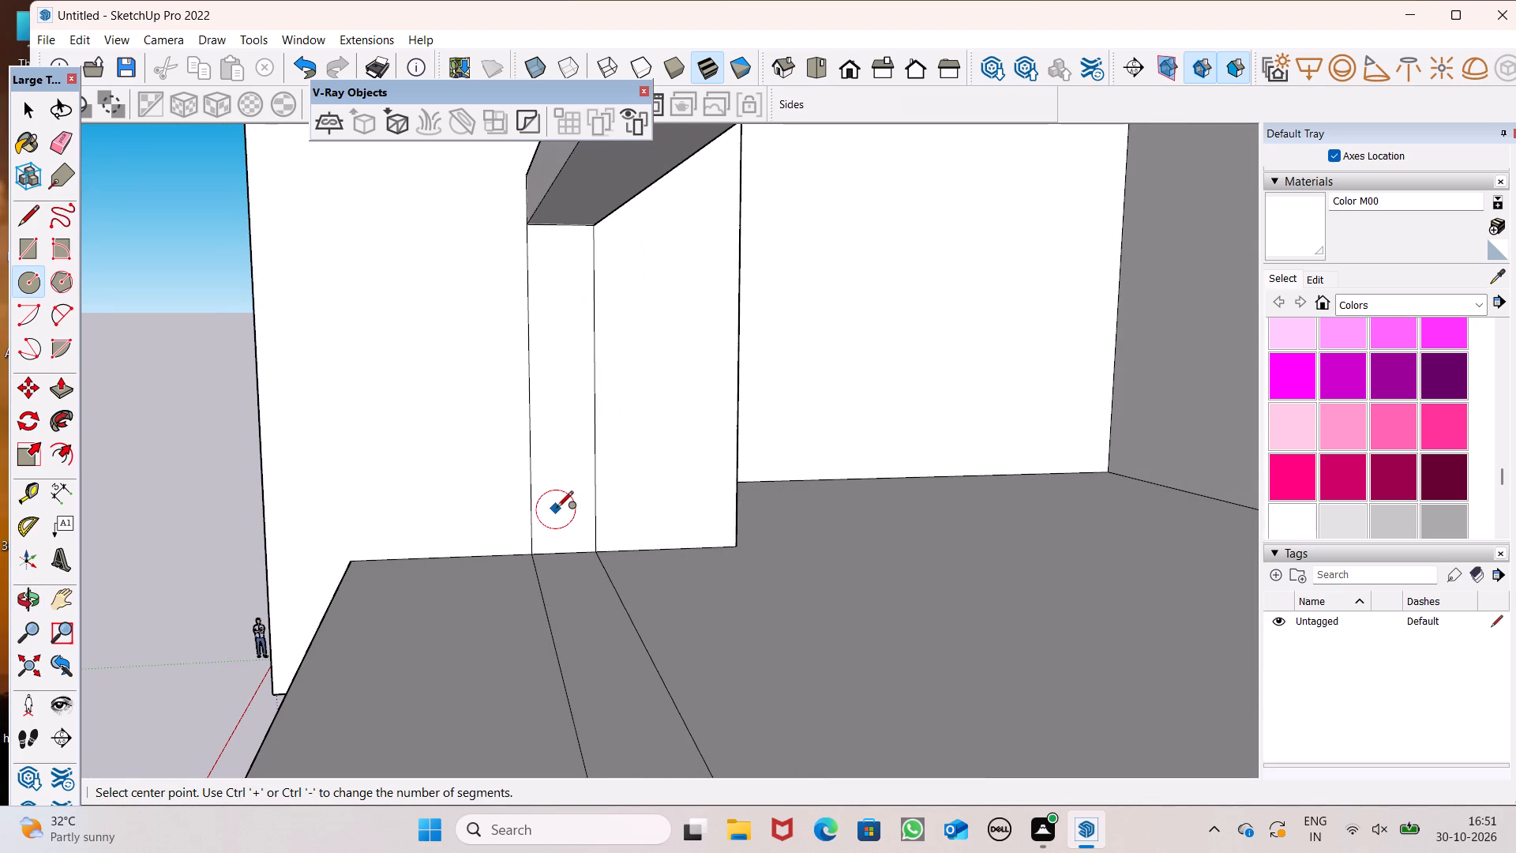
{"action": "middle_click_drag", "start_coordinate": [564, 502], "coordinate": [553, 509]}
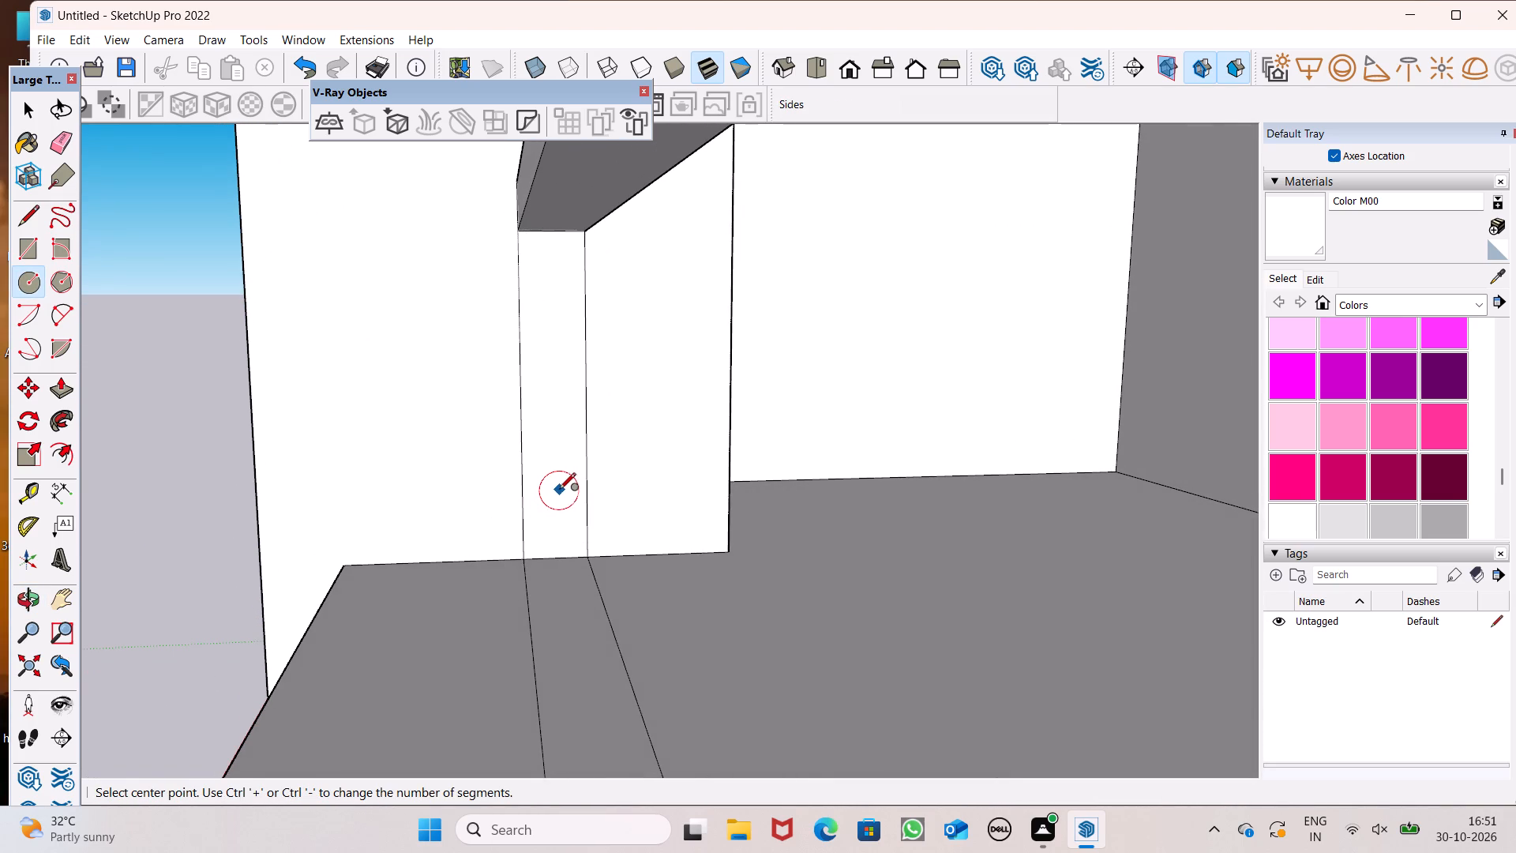
{"action": "scroll", "coordinate": [556, 489], "scroll_direction": "up", "scroll_amount": 1}
{"action": "scroll", "coordinate": [556, 489], "scroll_direction": "down", "scroll_amount": 2}
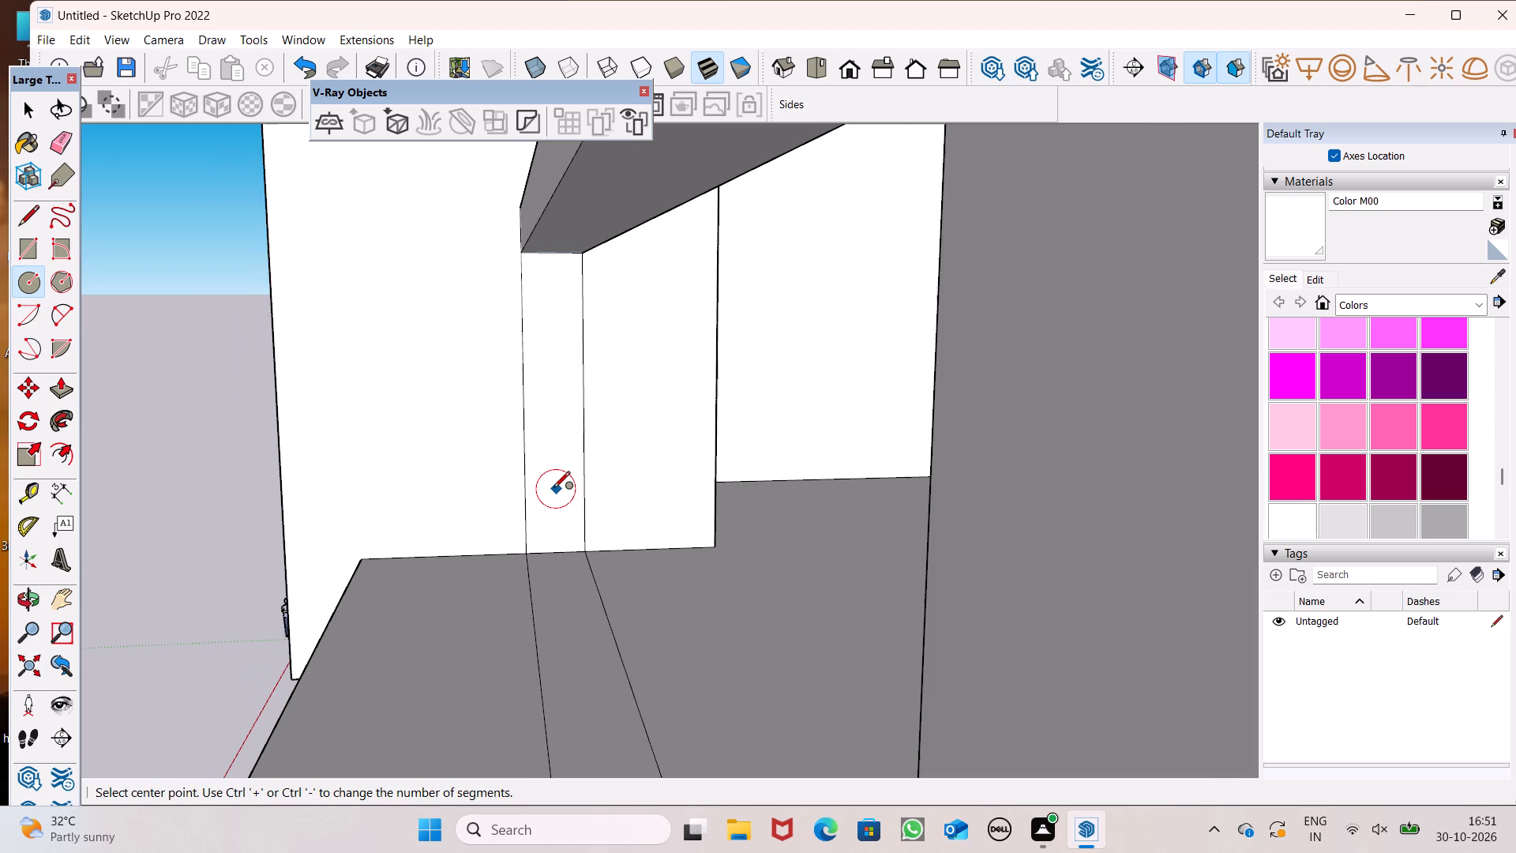
{"action": "scroll", "coordinate": [553, 489], "scroll_direction": "up", "scroll_amount": 1}
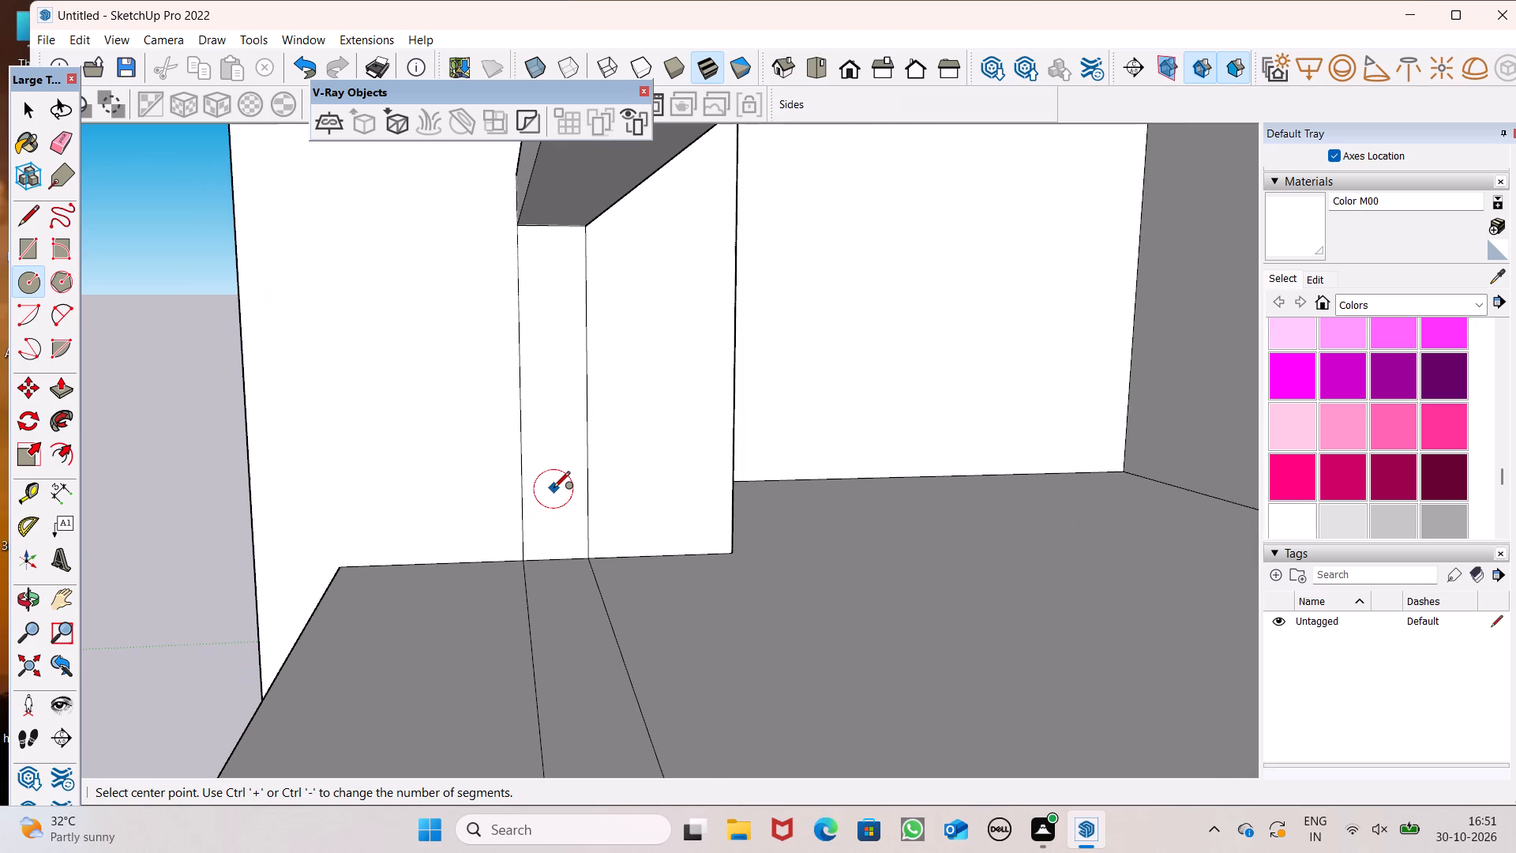
{"action": "scroll", "coordinate": [553, 489], "scroll_direction": "down", "scroll_amount": 1}
{"action": "left_click", "coordinate": [555, 489]}
{"action": "scroll", "coordinate": [571, 509], "scroll_direction": "up", "scroll_amount": 1}
{"action": "scroll", "coordinate": [571, 509], "scroll_direction": "down", "scroll_amount": 1}
{"action": "scroll", "coordinate": [571, 509], "scroll_direction": "up", "scroll_amount": 1}
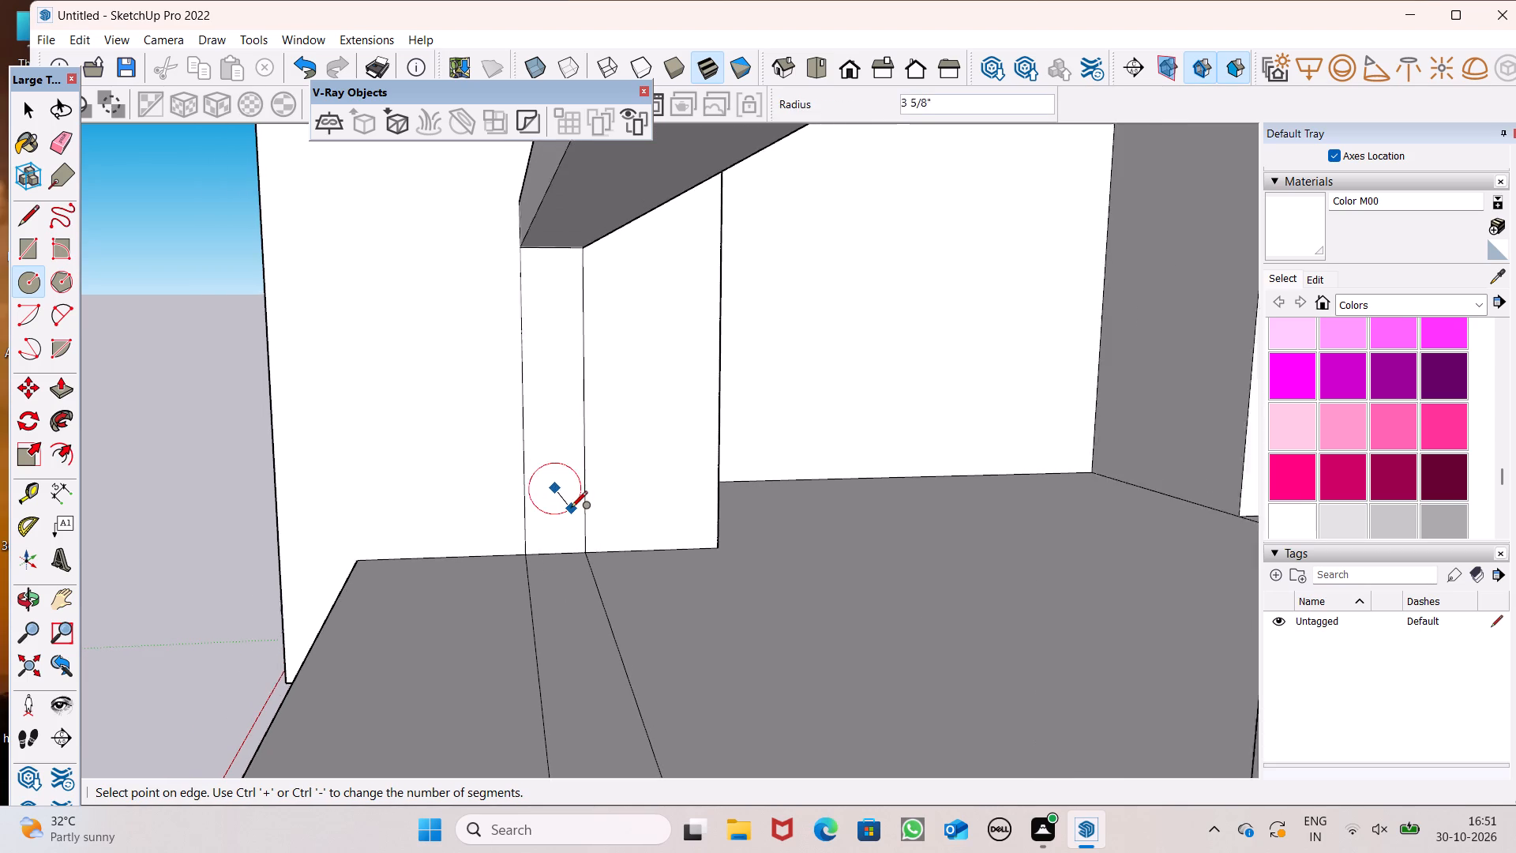
{"action": "scroll", "coordinate": [571, 509], "scroll_direction": "up", "scroll_amount": 1}
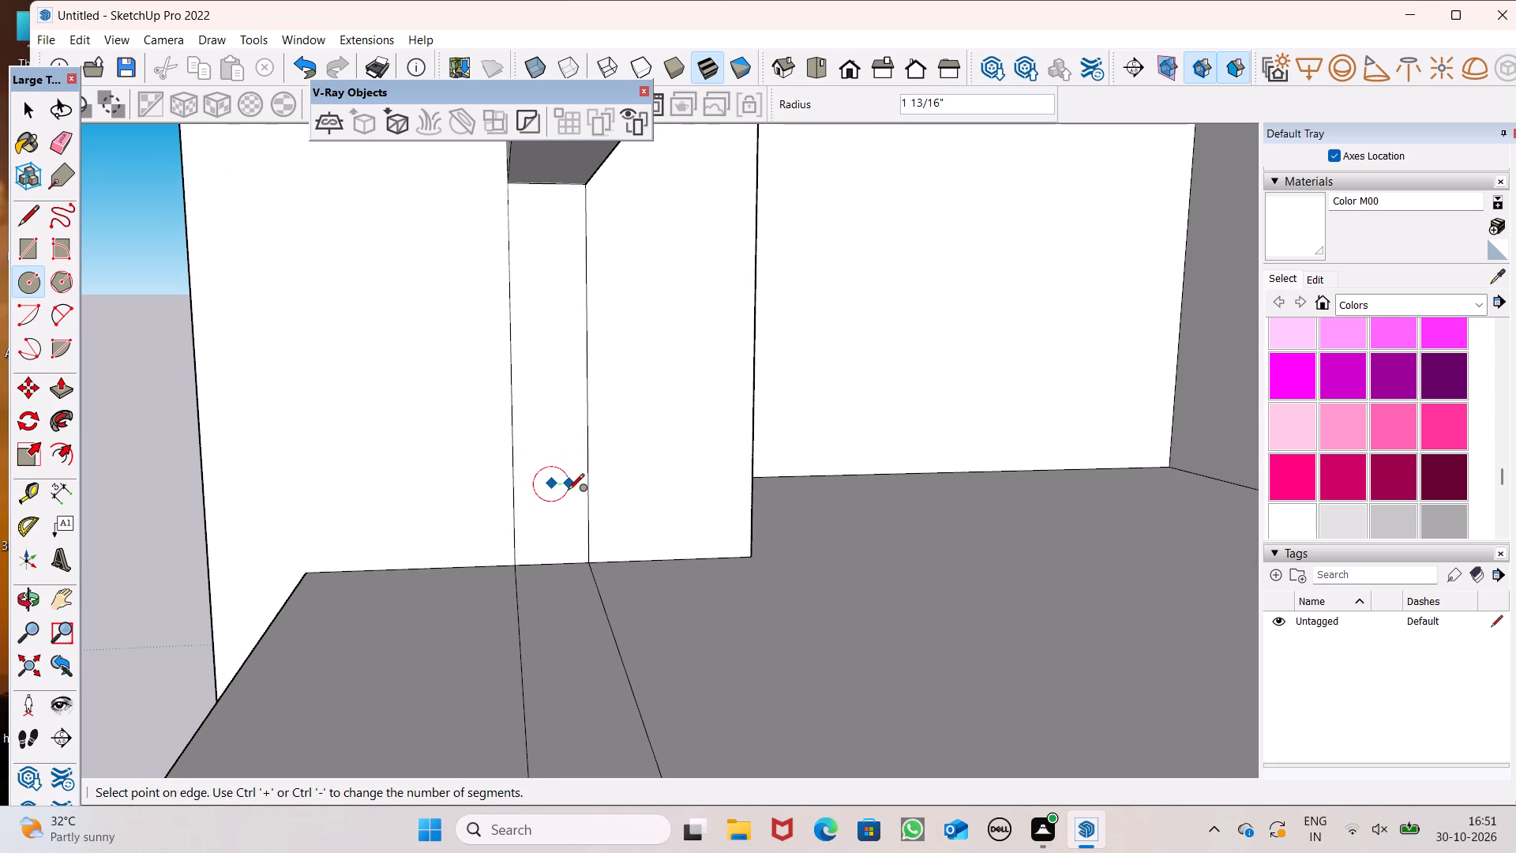
{"action": "left_click", "coordinate": [567, 489]}
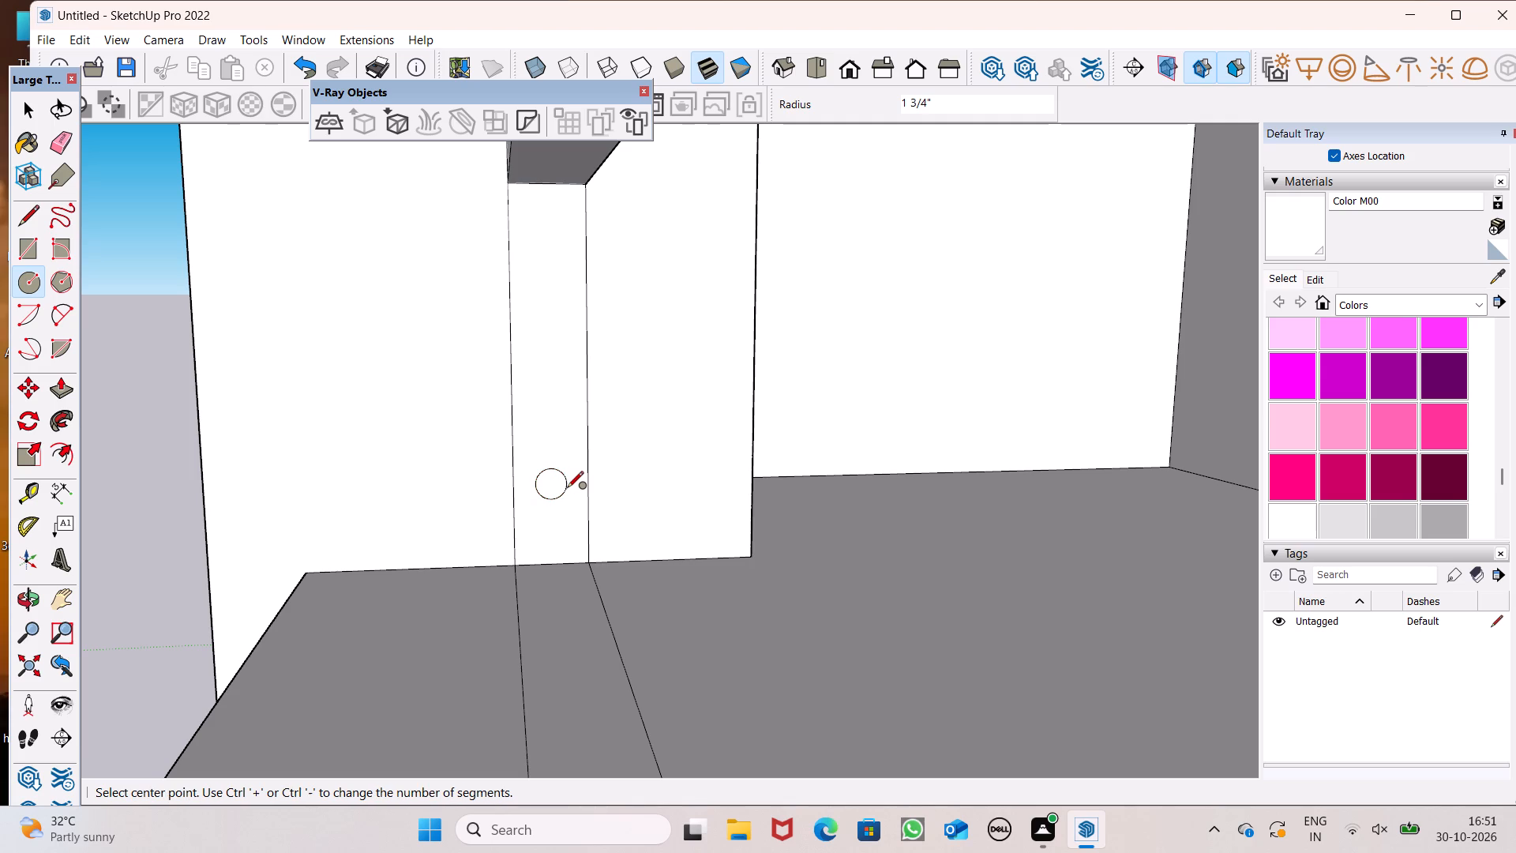
Move the circle and its face about 2 5/16" down the narrow strip, towards the balcony floor.
{"action": "key", "text": "space"}
{"action": "double_click", "coordinate": [552, 490]}
{"action": "scroll", "coordinate": [713, 483], "scroll_direction": "down", "scroll_amount": 2}
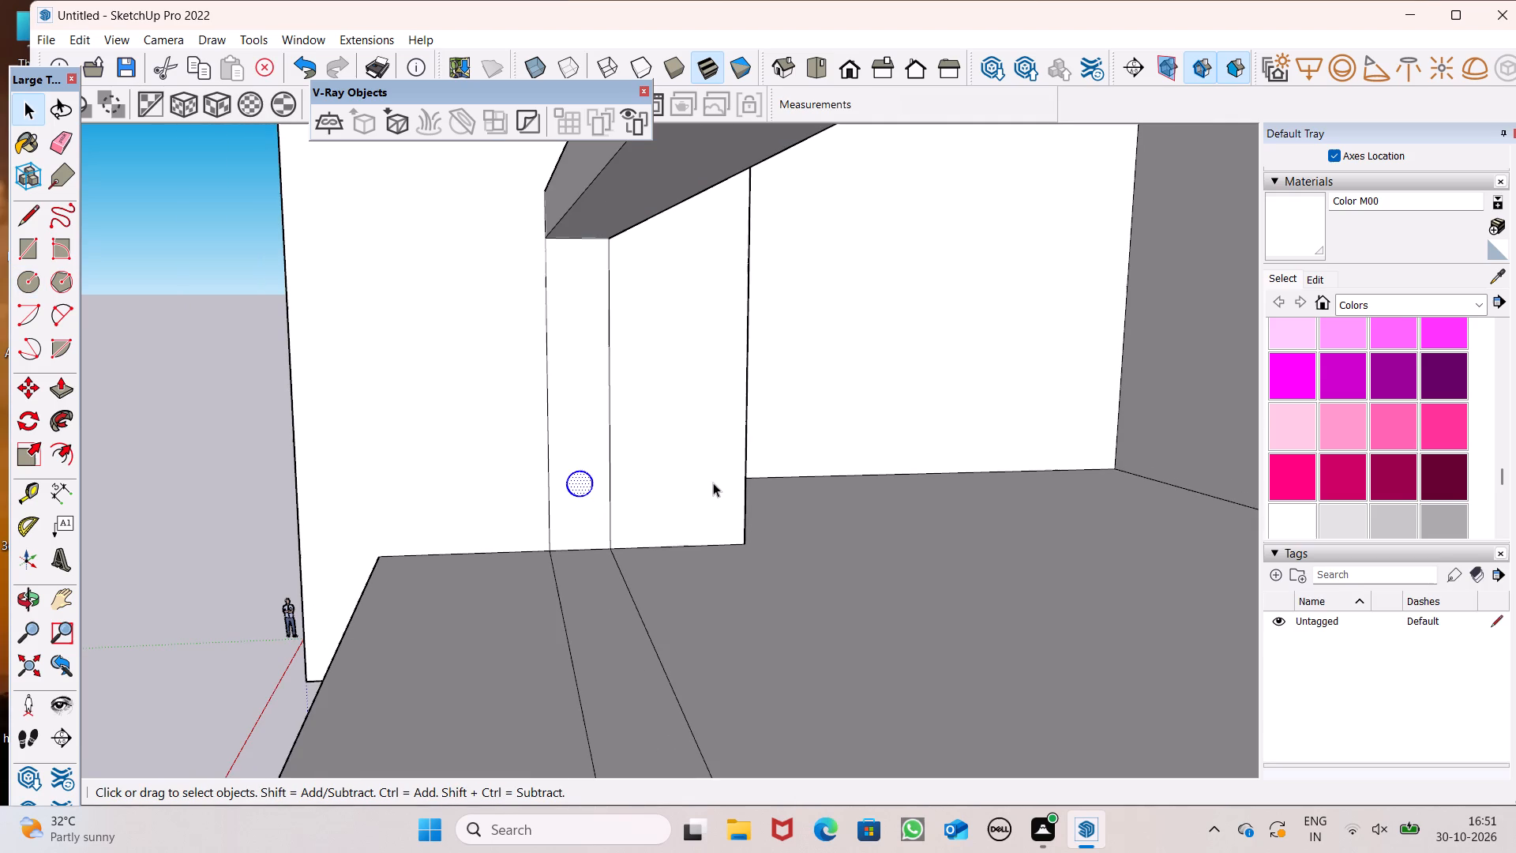
{"action": "key", "text": "m"}
{"action": "key", "text": "Return"}
{"action": "scroll", "coordinate": [570, 467], "scroll_direction": "up", "scroll_amount": 5}
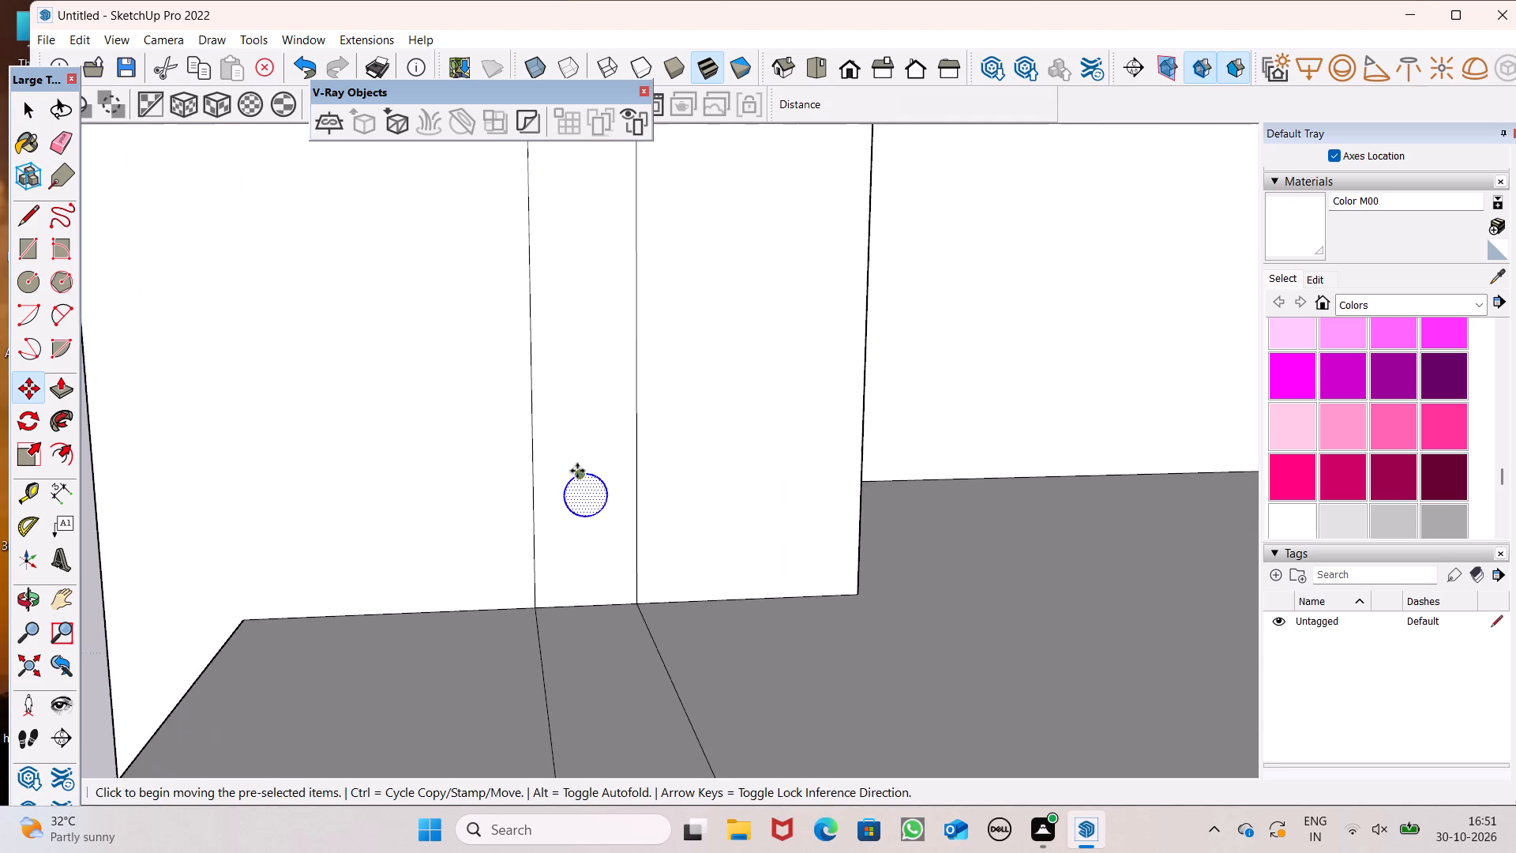
{"action": "scroll", "coordinate": [577, 471], "scroll_direction": "up", "scroll_amount": 1}
{"action": "left_click_drag", "start_coordinate": [583, 496], "coordinate": [591, 528]}
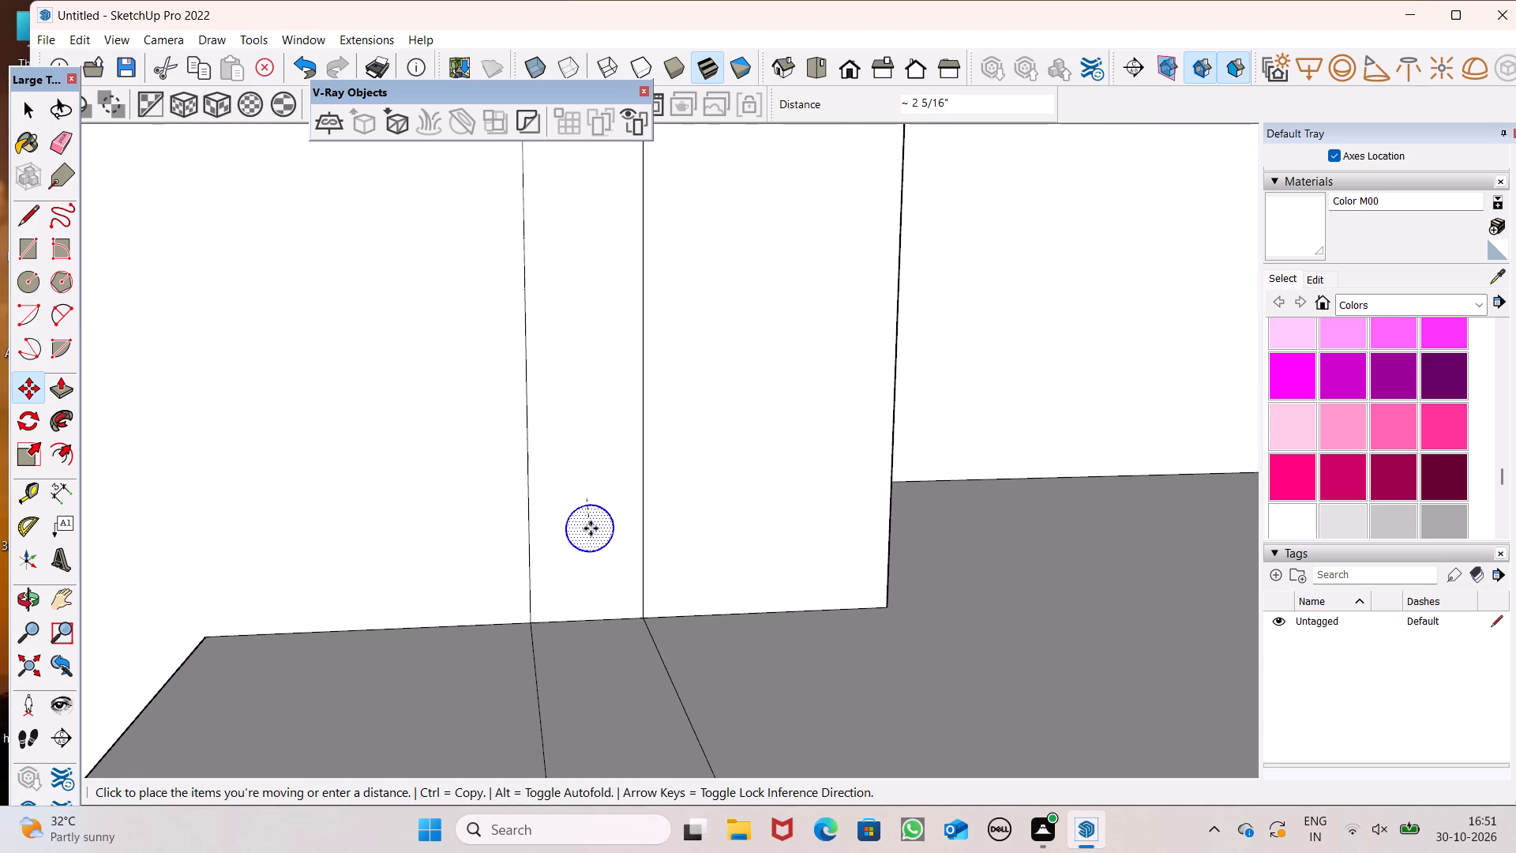
{"action": "left_click_drag", "start_coordinate": [591, 528], "coordinate": [588, 529]}
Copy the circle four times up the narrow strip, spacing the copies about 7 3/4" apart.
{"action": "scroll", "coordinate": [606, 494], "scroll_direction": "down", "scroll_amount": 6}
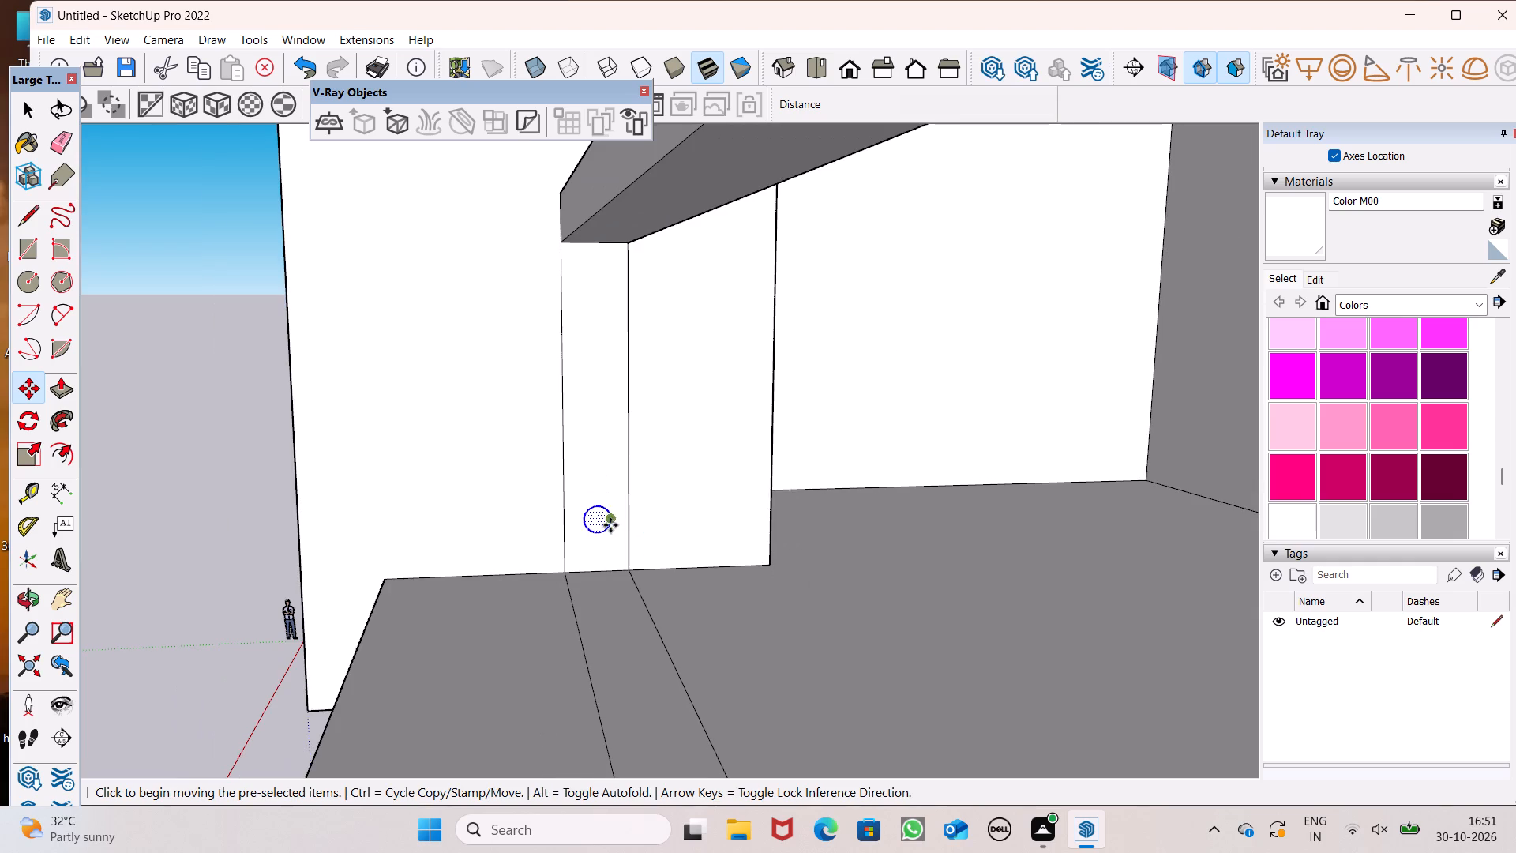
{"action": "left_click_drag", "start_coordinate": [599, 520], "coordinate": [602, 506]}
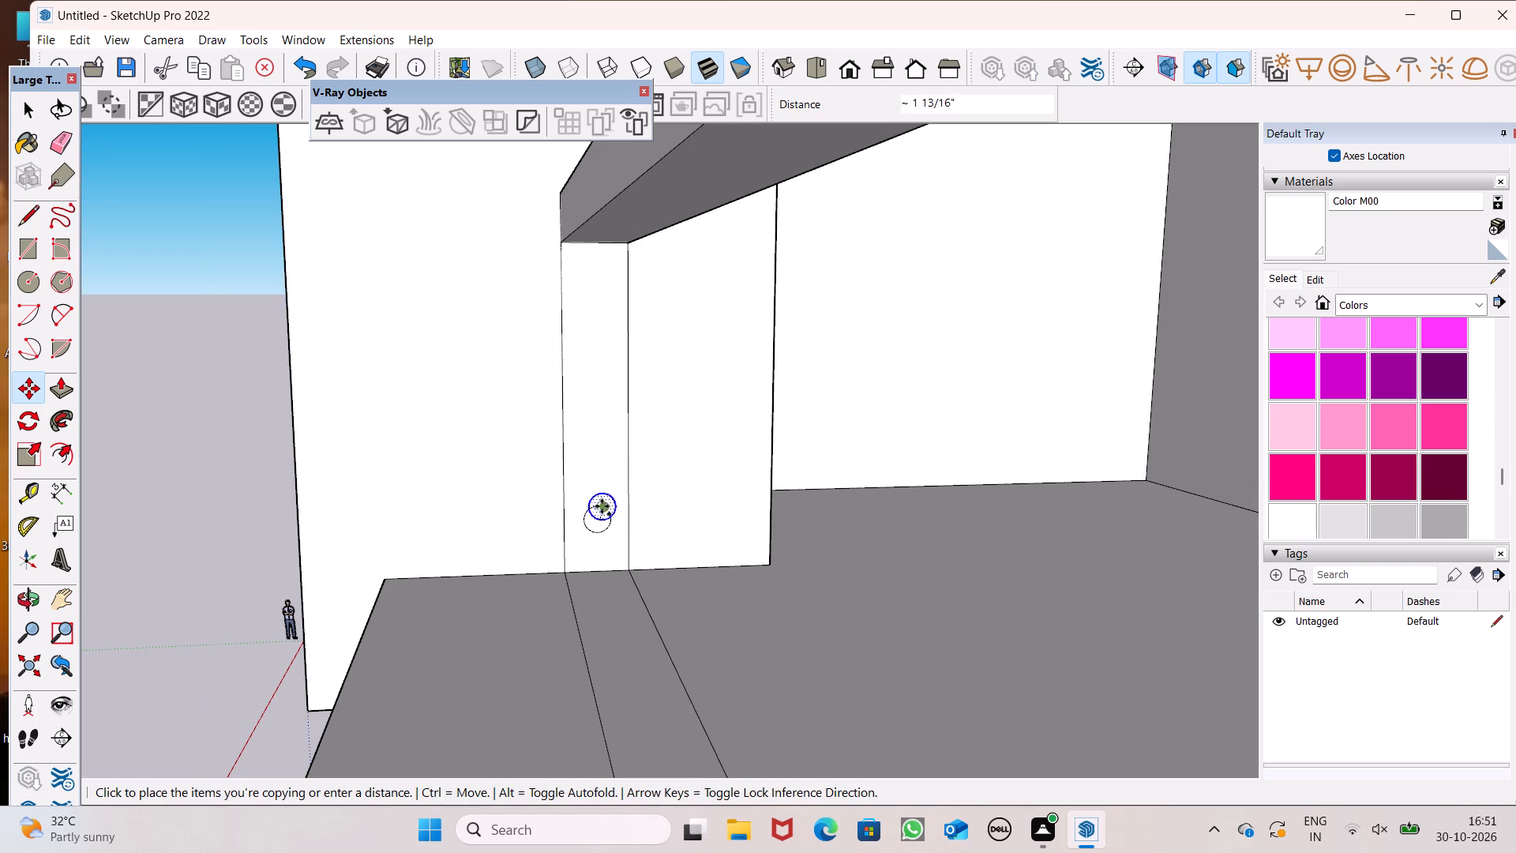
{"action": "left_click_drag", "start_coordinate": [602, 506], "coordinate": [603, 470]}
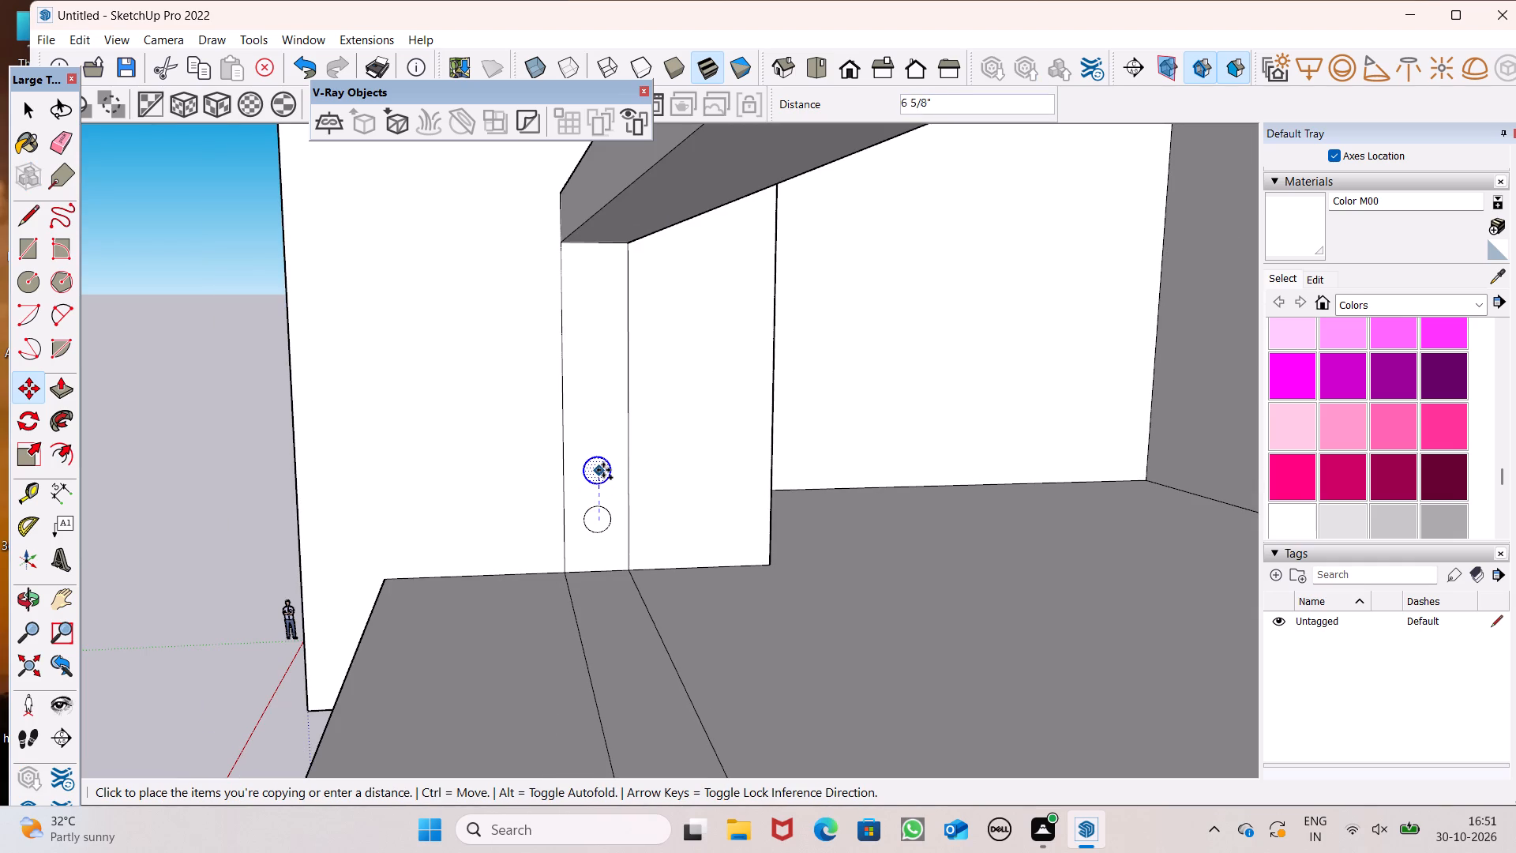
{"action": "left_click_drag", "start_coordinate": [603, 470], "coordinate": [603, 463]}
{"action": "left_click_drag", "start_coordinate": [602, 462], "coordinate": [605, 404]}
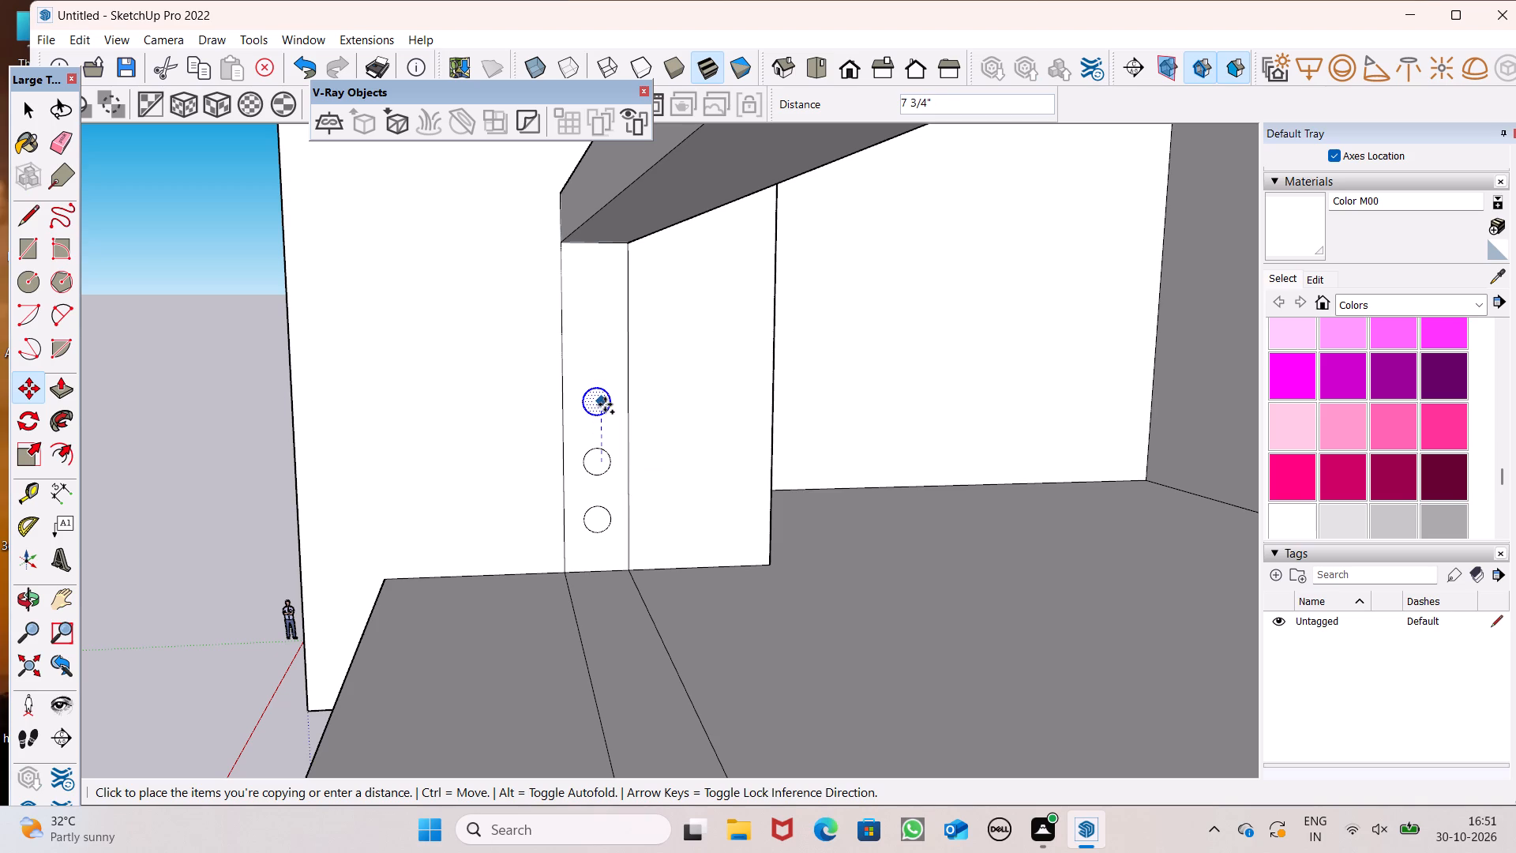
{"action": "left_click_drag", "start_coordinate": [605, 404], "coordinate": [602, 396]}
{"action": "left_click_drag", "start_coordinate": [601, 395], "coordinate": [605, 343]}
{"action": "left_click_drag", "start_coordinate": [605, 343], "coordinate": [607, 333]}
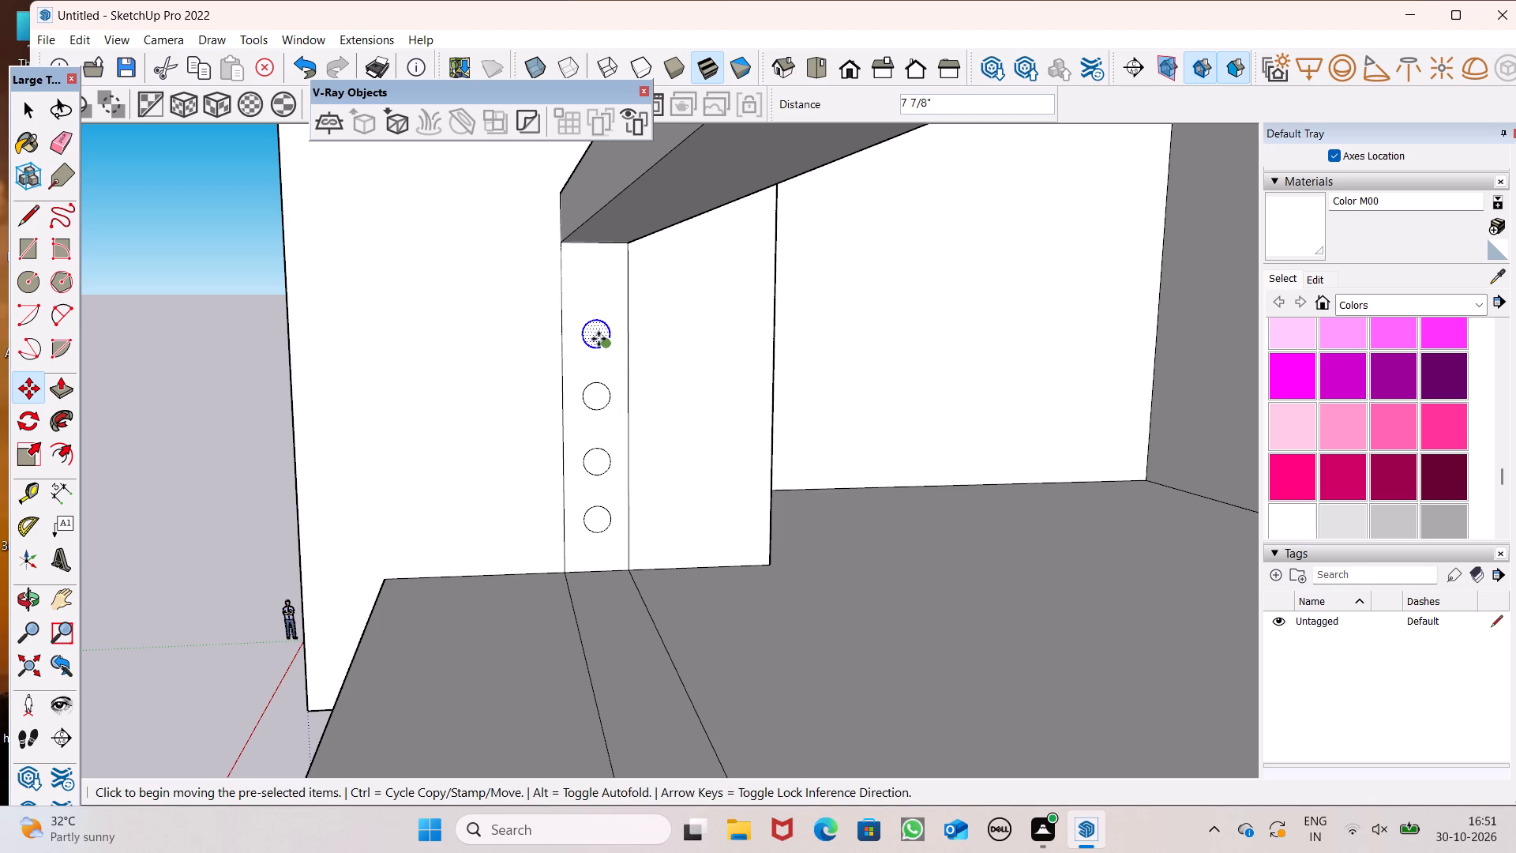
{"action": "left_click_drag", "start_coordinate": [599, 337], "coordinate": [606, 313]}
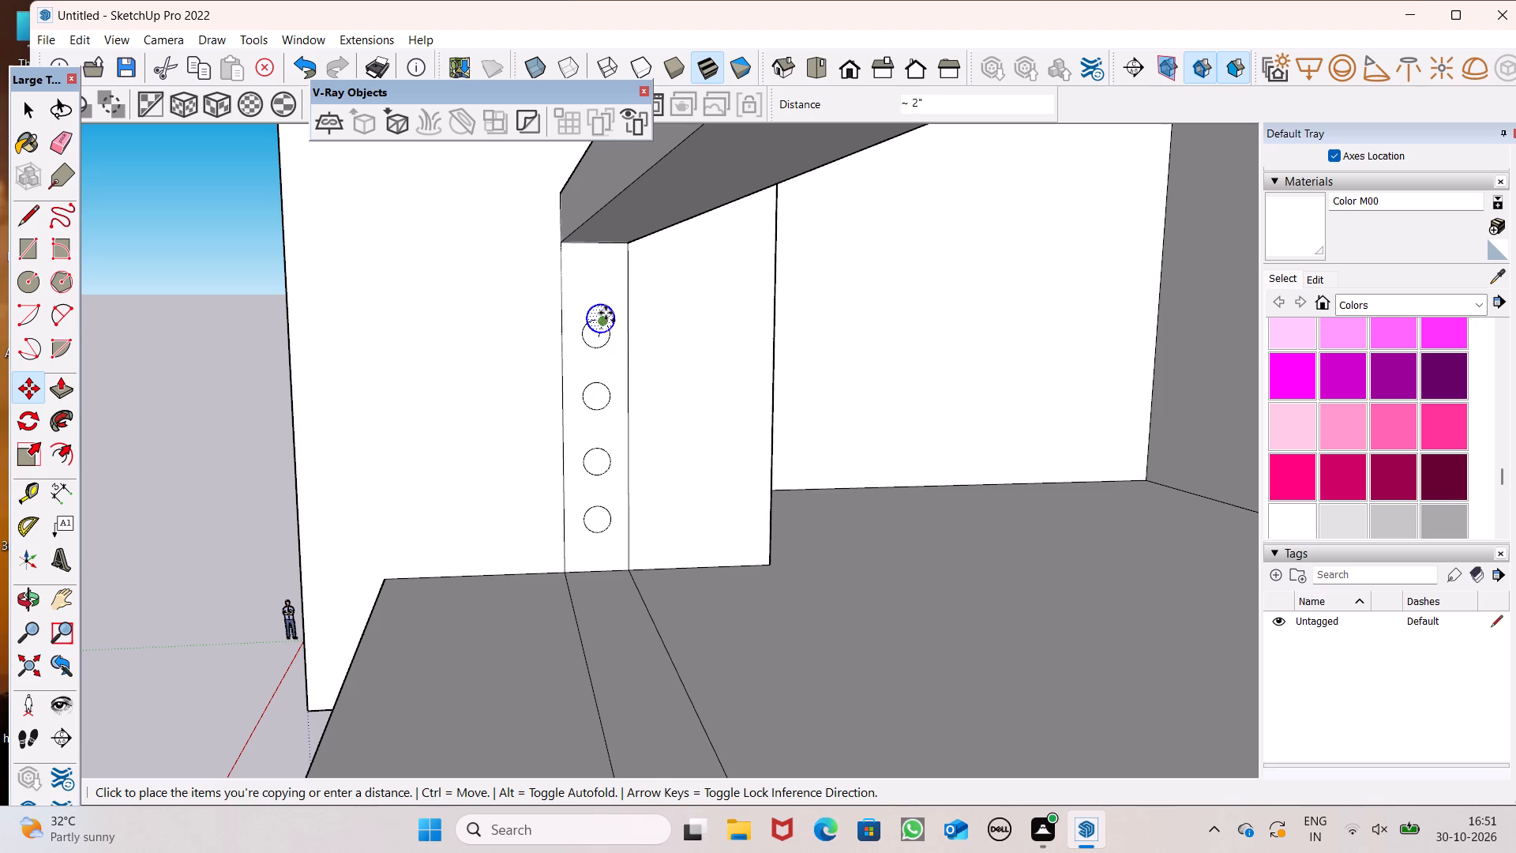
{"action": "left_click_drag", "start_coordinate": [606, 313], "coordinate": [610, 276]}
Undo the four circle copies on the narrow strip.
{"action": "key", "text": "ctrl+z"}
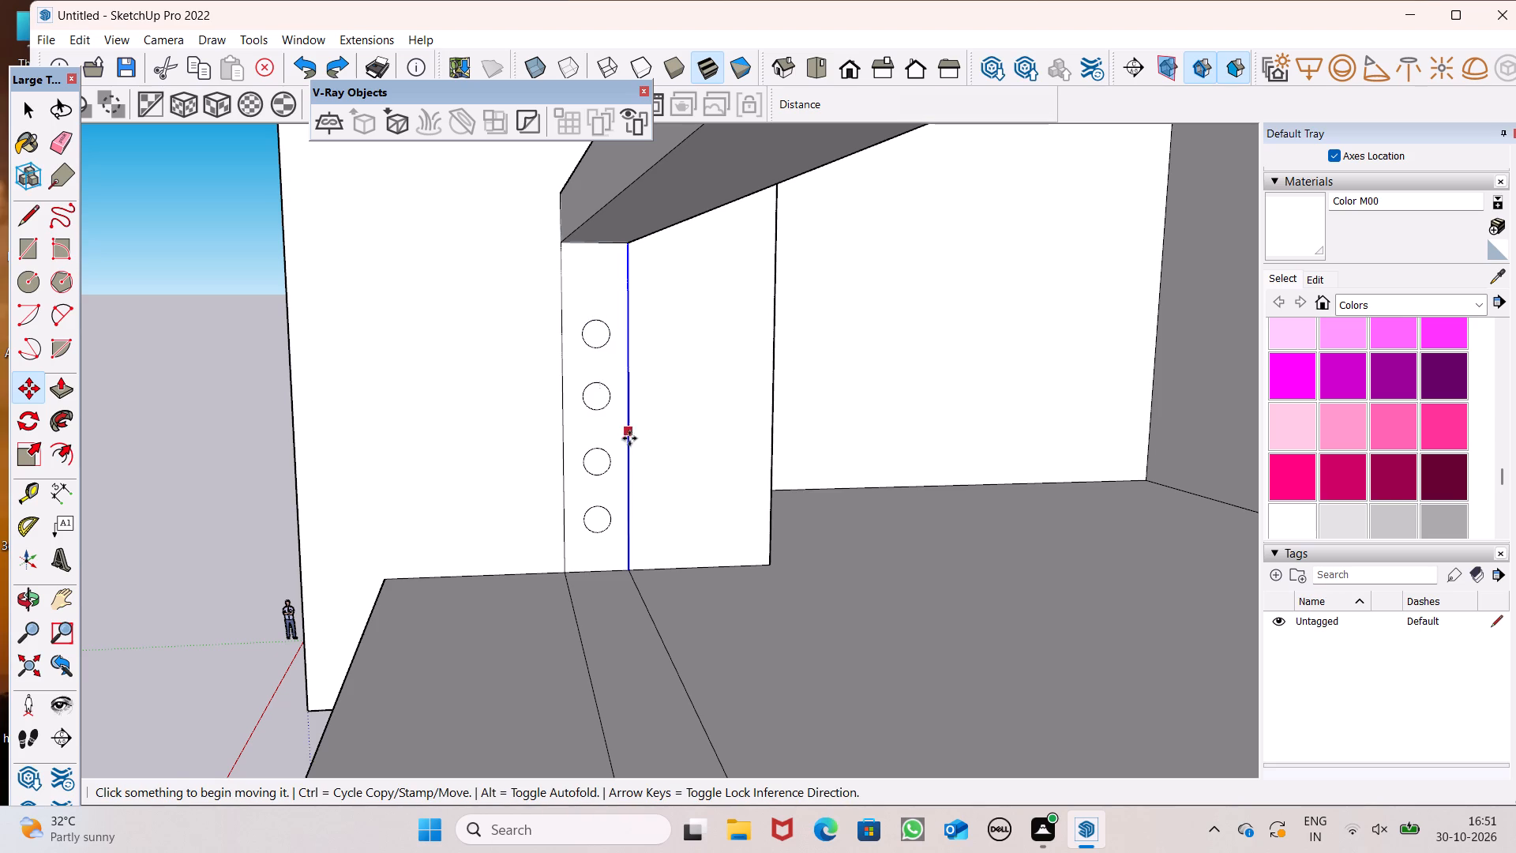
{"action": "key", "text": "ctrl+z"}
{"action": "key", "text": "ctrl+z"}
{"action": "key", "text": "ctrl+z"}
Select the remaining circle with its face and move it slightly further down the narrow strip.
{"action": "key", "text": "space"}
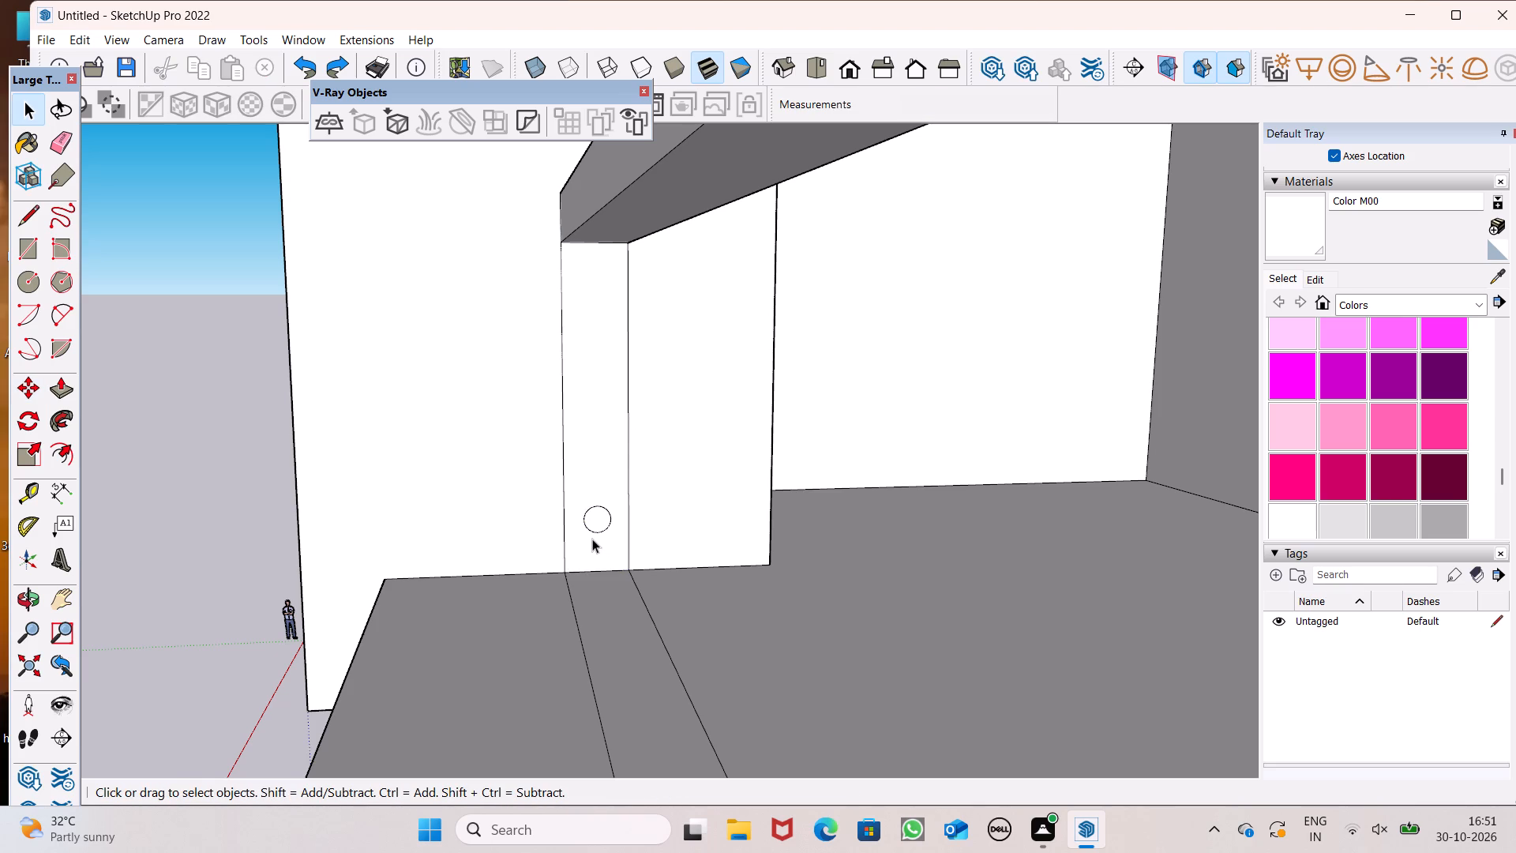
{"action": "scroll", "coordinate": [587, 530], "scroll_direction": "up", "scroll_amount": 4}
{"action": "double_click", "coordinate": [599, 518]}
{"action": "scroll", "coordinate": [610, 530], "scroll_direction": "down", "scroll_amount": 7}
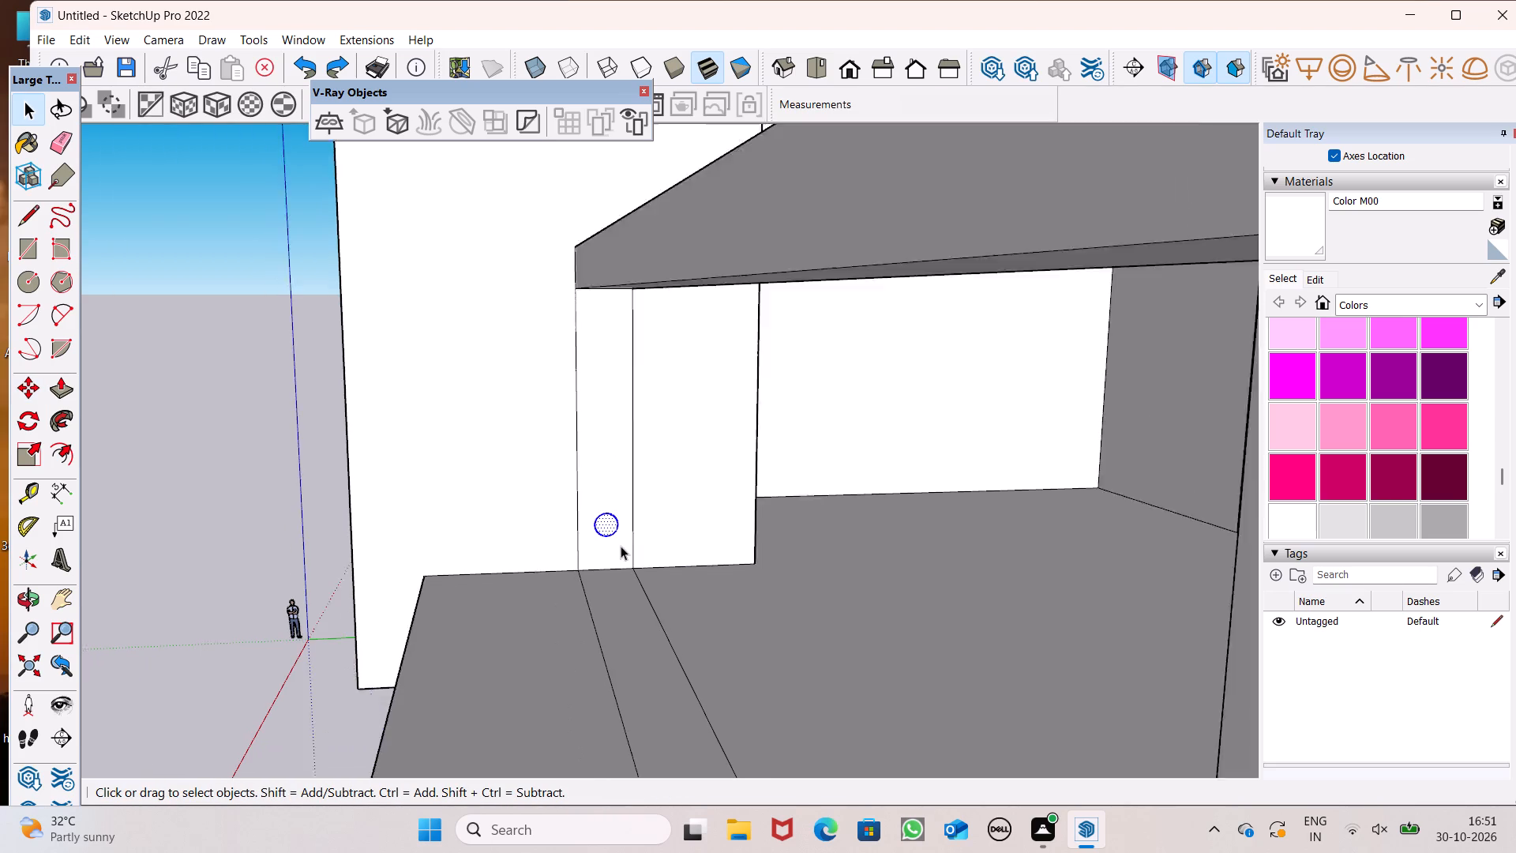
{"action": "scroll", "coordinate": [621, 546], "scroll_direction": "down", "scroll_amount": 1}
{"action": "middle_click_drag", "start_coordinate": [632, 474], "coordinate": [653, 420]}
{"action": "scroll", "coordinate": [640, 380], "scroll_direction": "up", "scroll_amount": 2}
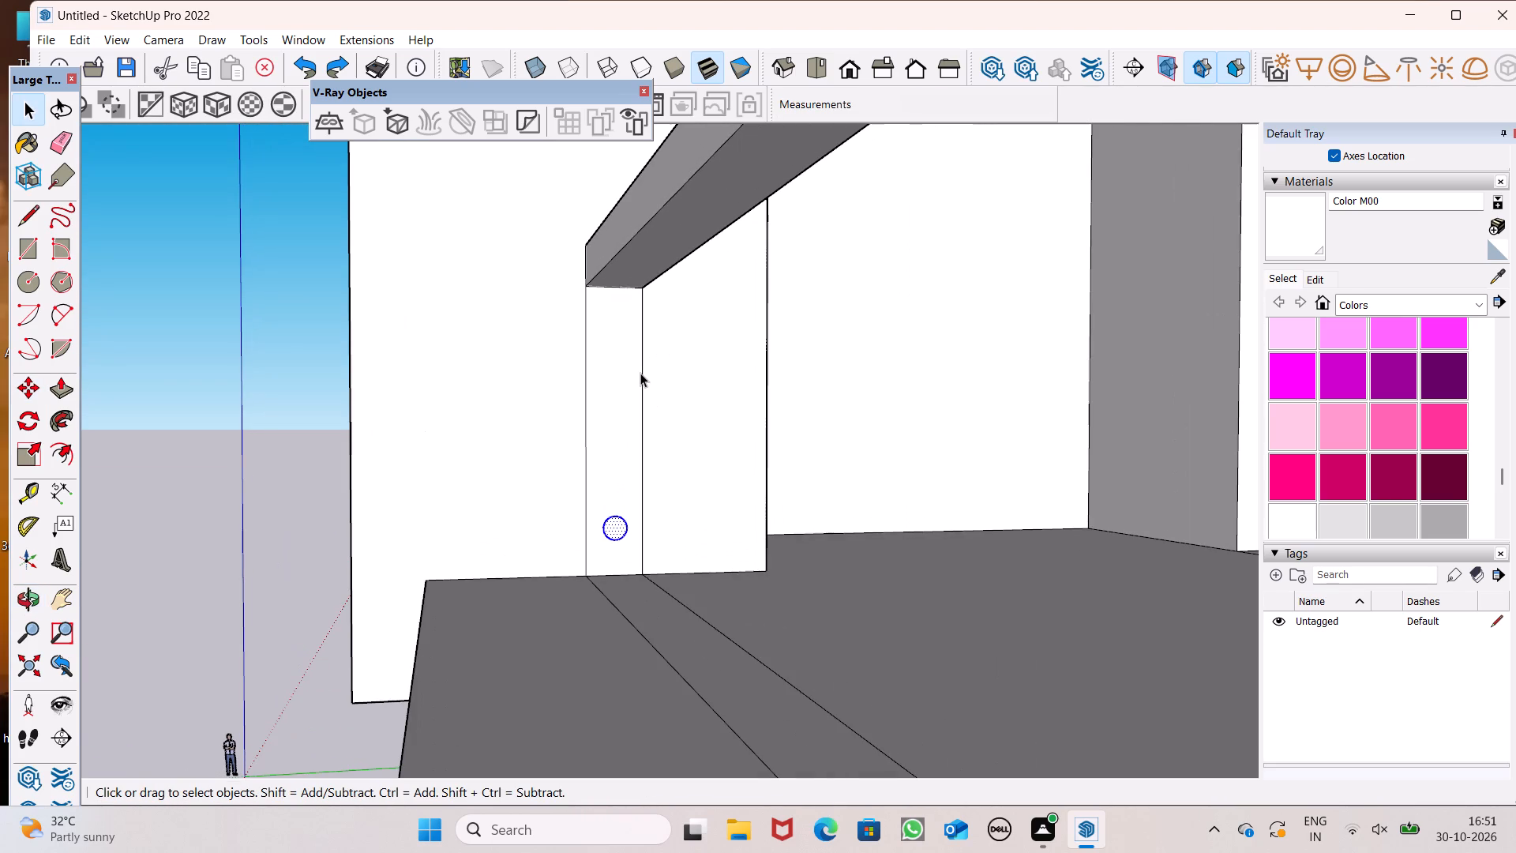
{"action": "key", "text": "m"}
{"action": "key", "text": "Return"}
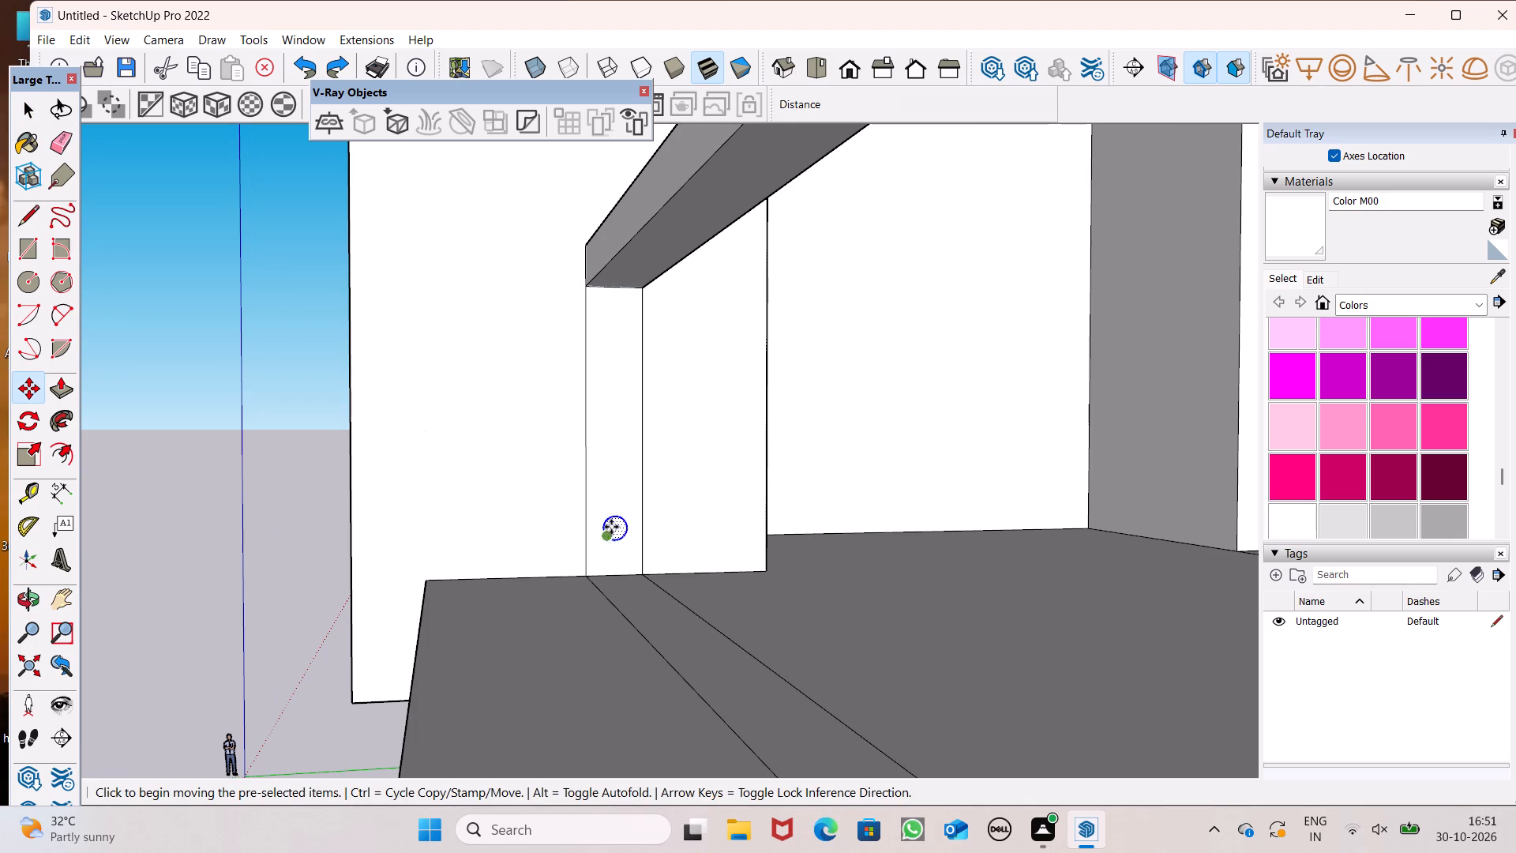
{"action": "scroll", "coordinate": [610, 482], "scroll_direction": "up", "scroll_amount": 3}
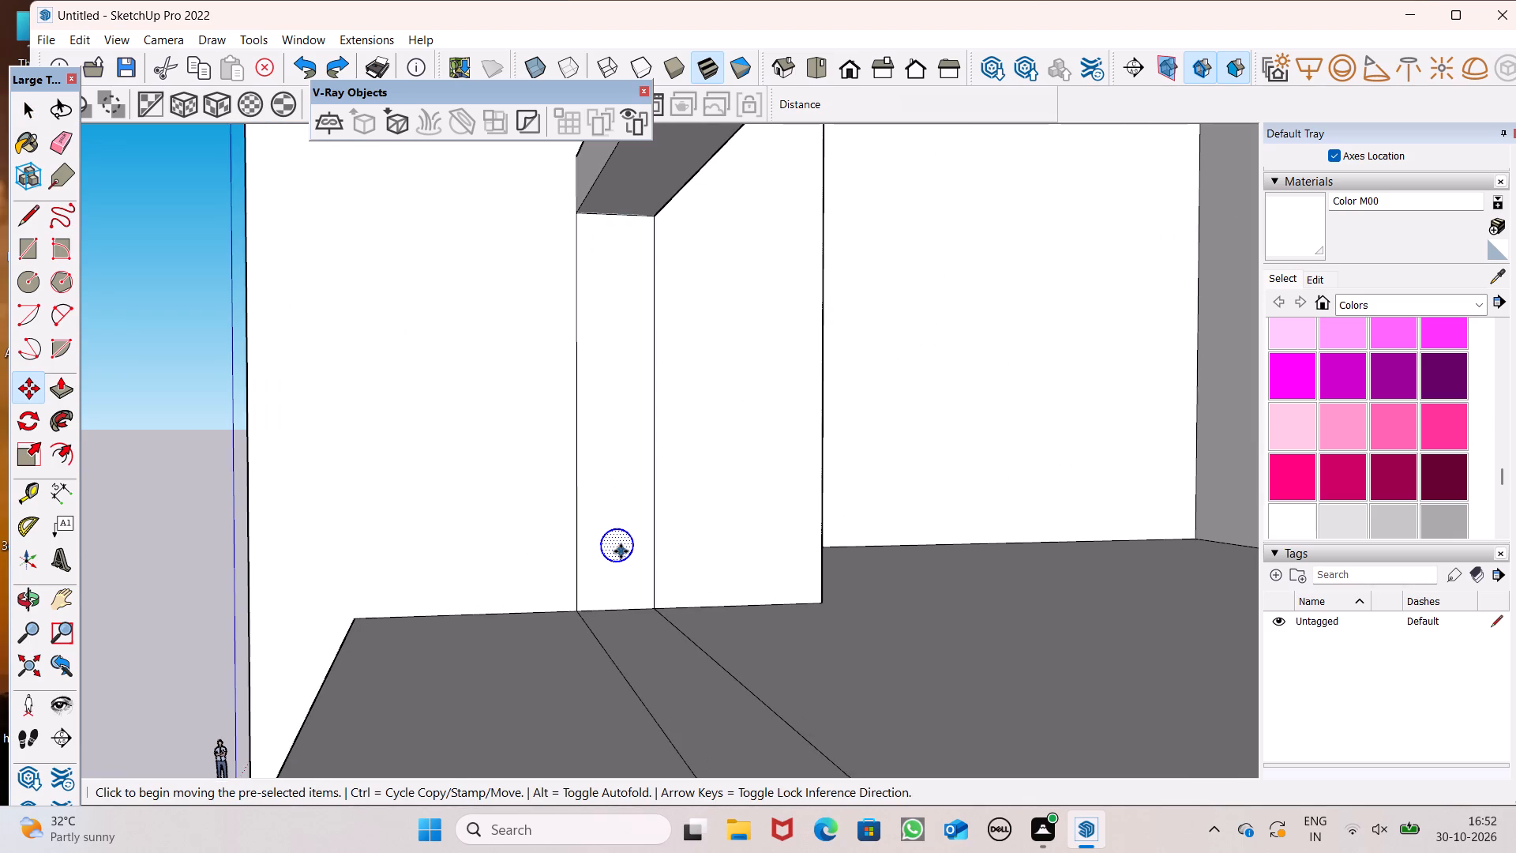
{"action": "left_click_drag", "start_coordinate": [621, 551], "coordinate": [621, 561]}
Copy the circle about 6" straight up the narrow strip.
{"action": "left_click_drag", "start_coordinate": [621, 560], "coordinate": [626, 512]}
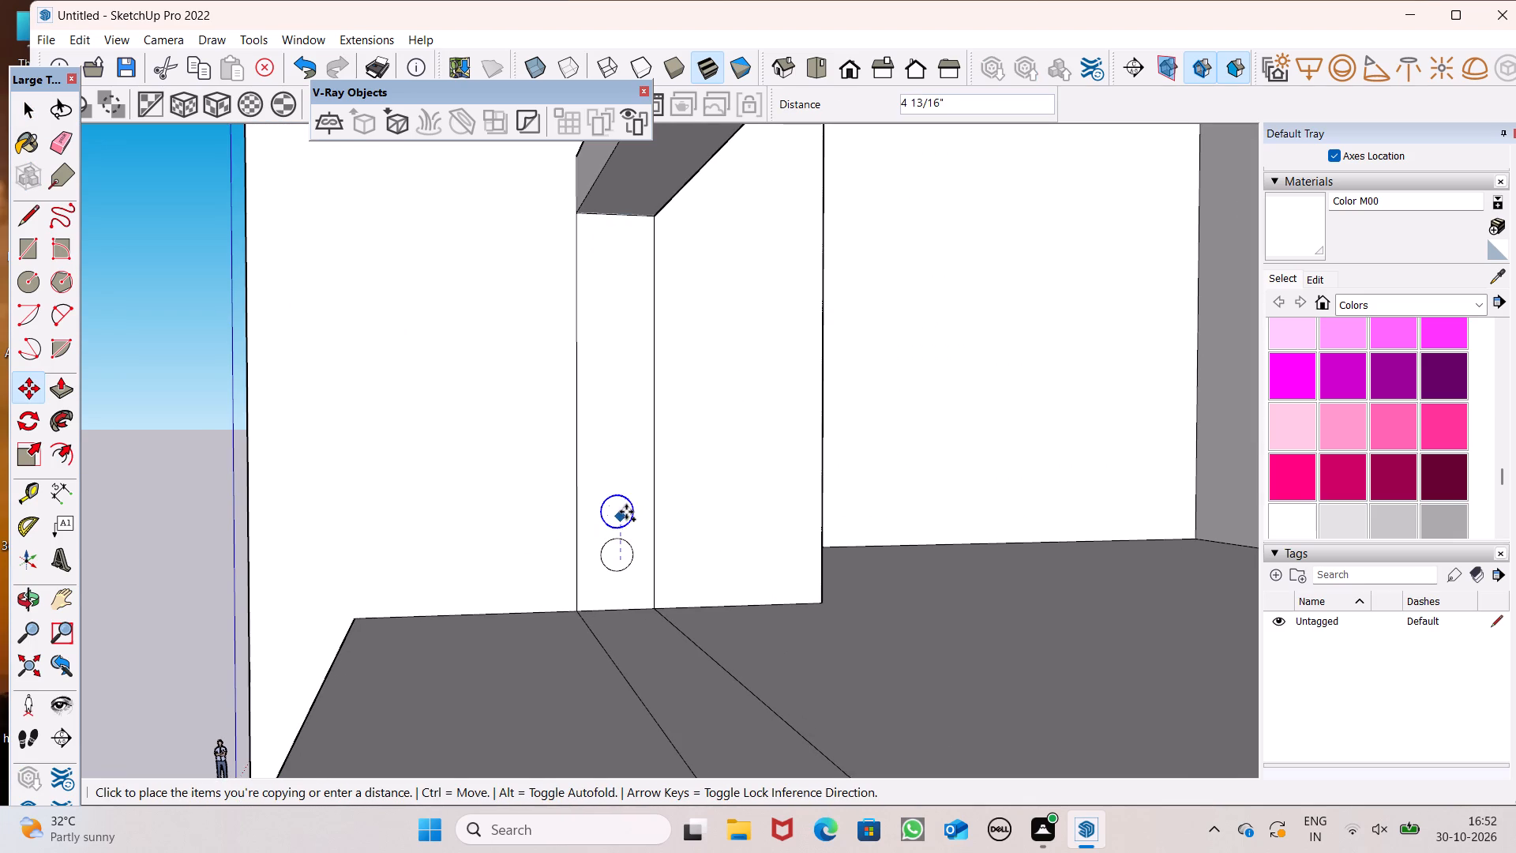
{"action": "left_click_drag", "start_coordinate": [626, 512], "coordinate": [622, 502]}
{"action": "left_click_drag", "start_coordinate": [622, 502], "coordinate": [622, 505]}
Move the second circle slightly further up the narrow strip, by about 3/4".
{"action": "left_click_drag", "start_coordinate": [621, 505], "coordinate": [629, 457]}
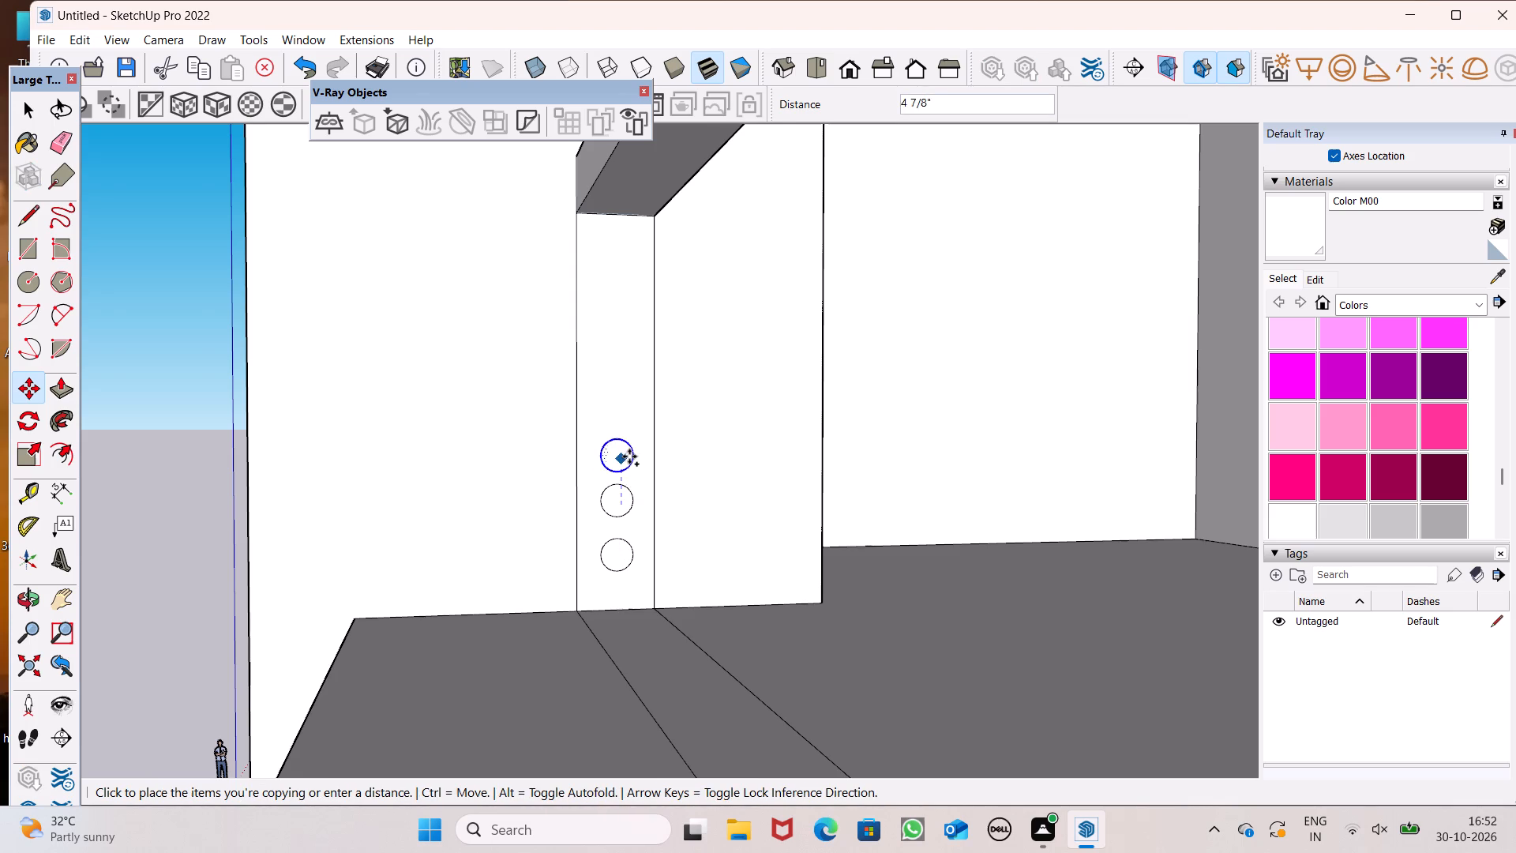
{"action": "left_click_drag", "start_coordinate": [629, 457], "coordinate": [629, 437]}
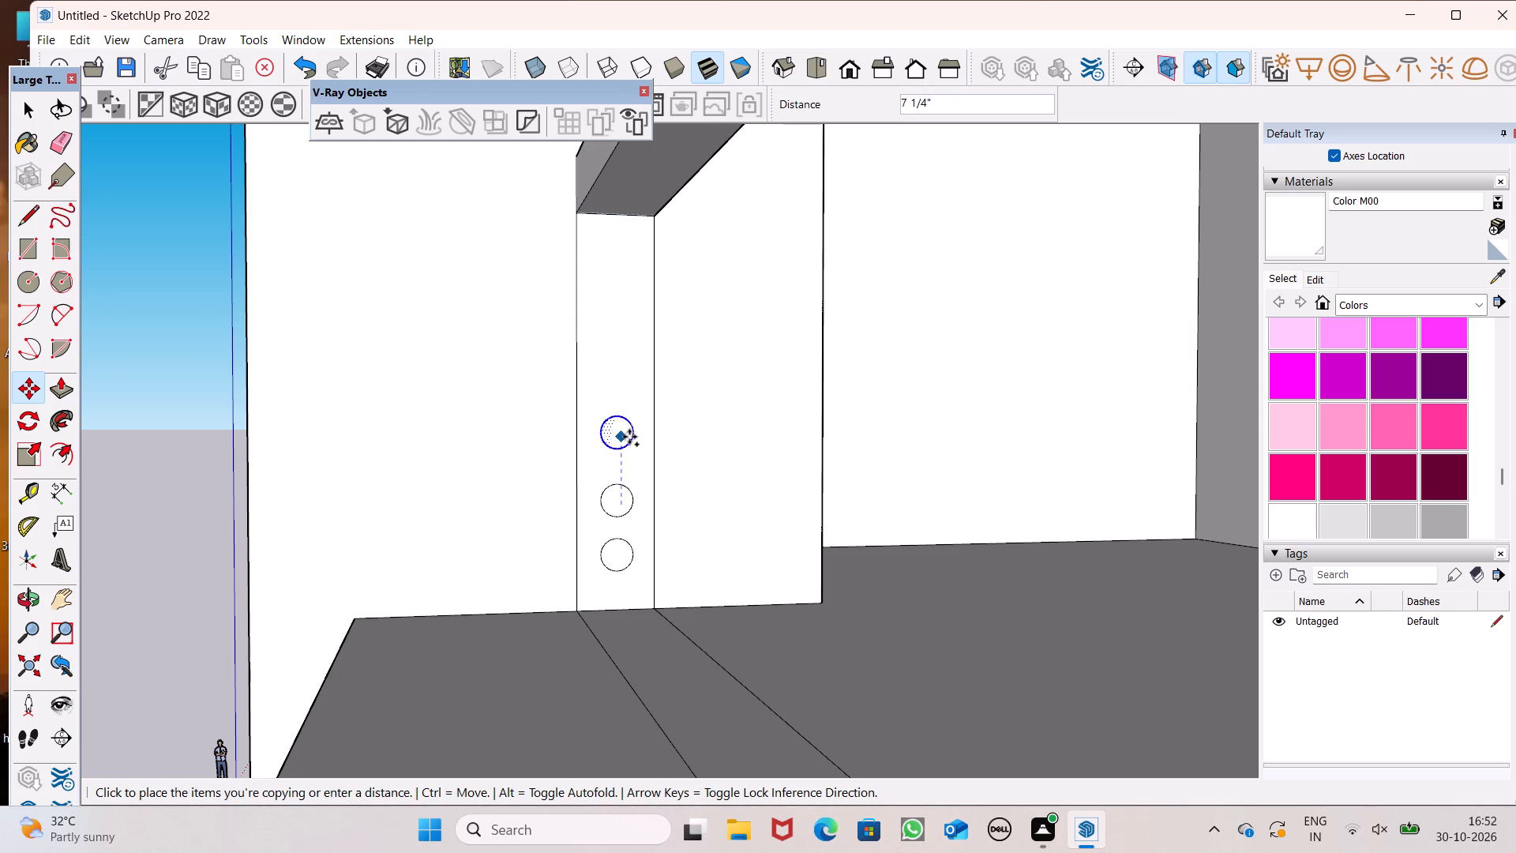
{"action": "left_click_drag", "start_coordinate": [629, 437], "coordinate": [620, 498]}
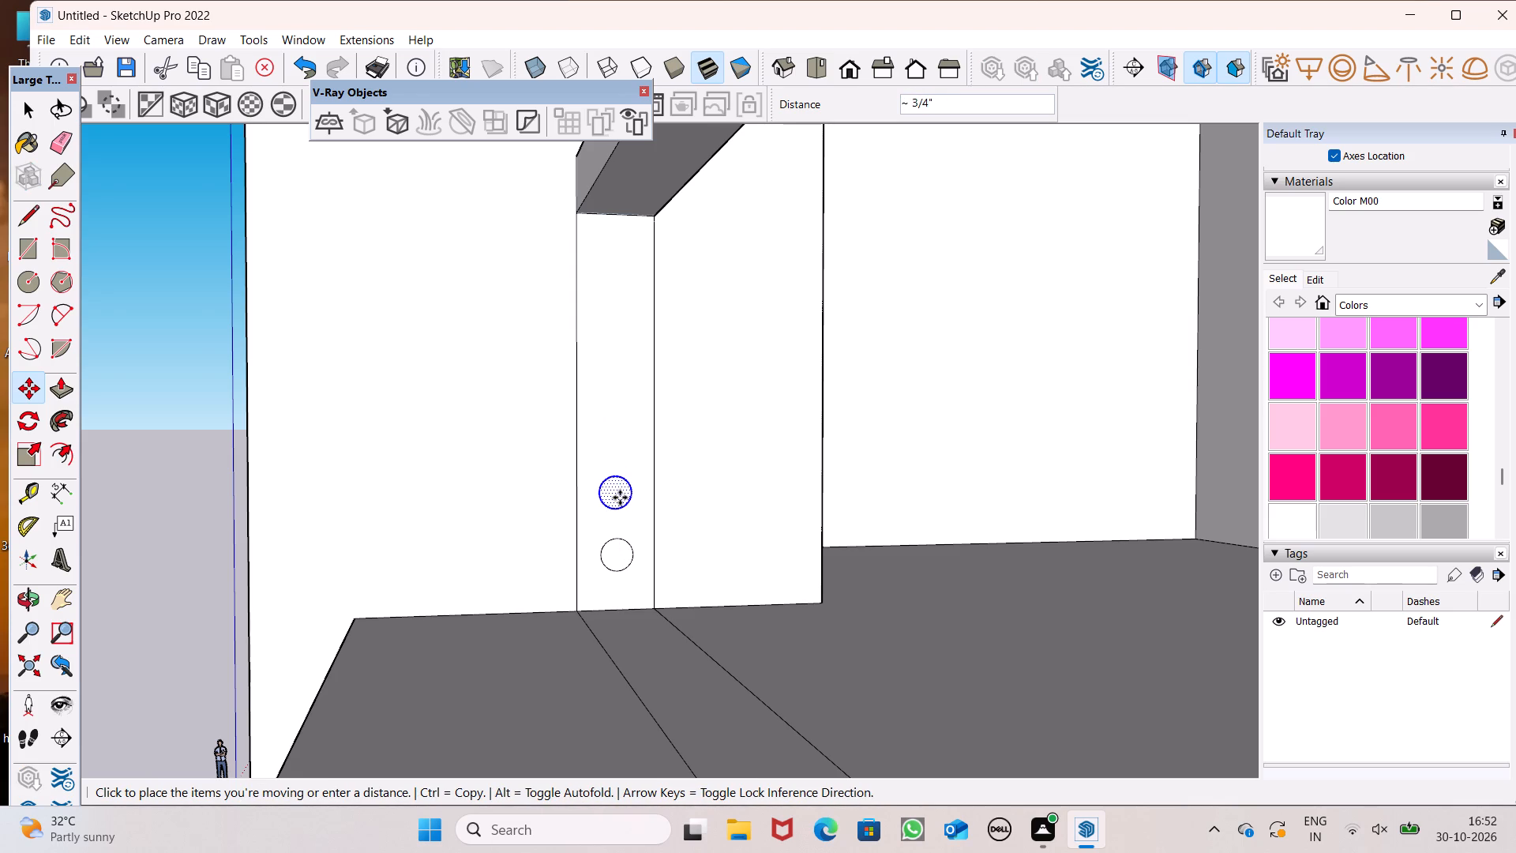
{"action": "left_click_drag", "start_coordinate": [620, 498], "coordinate": [622, 496]}
Copy the upper circle three more times straight up the narrow strip, a little over 7" apart, up to just below the top rail.
{"action": "left_click_drag", "start_coordinate": [623, 494], "coordinate": [623, 477]}
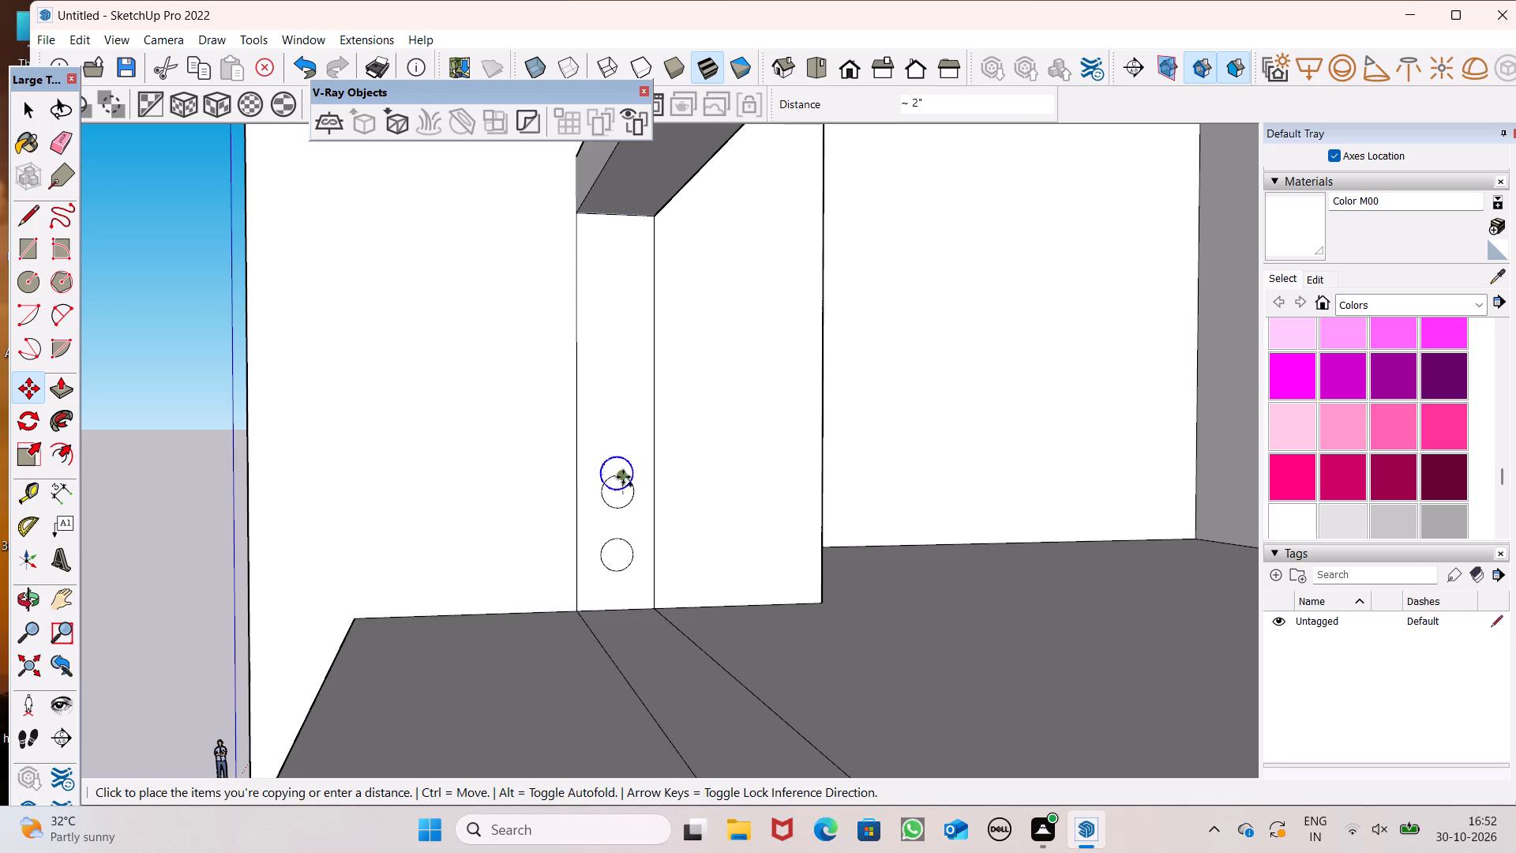
{"action": "left_click_drag", "start_coordinate": [623, 477], "coordinate": [621, 428]}
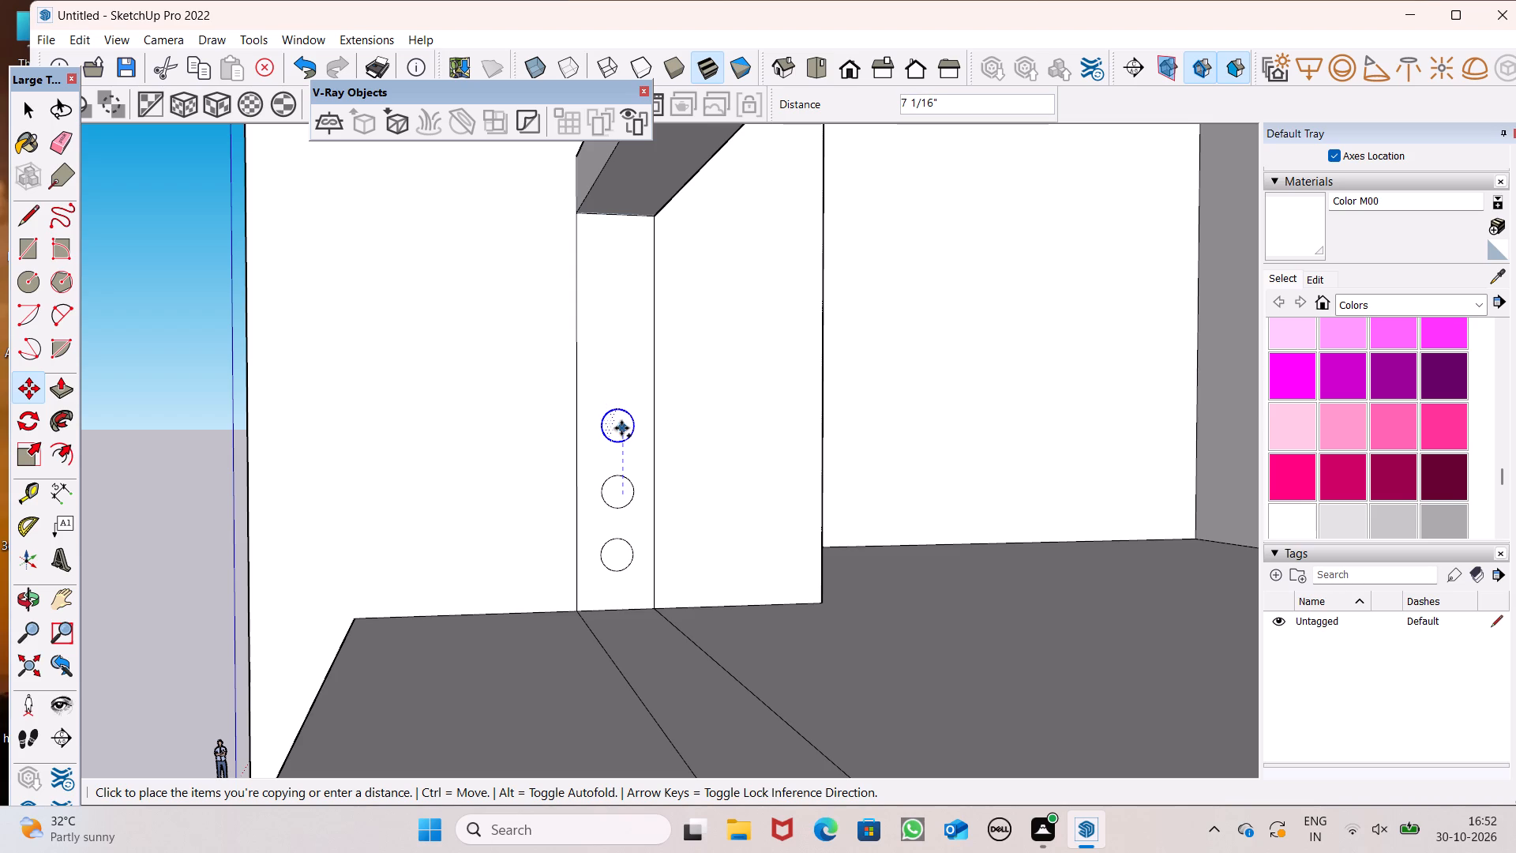
{"action": "left_click_drag", "start_coordinate": [621, 428], "coordinate": [622, 423]}
{"action": "left_click_drag", "start_coordinate": [622, 425], "coordinate": [626, 419]}
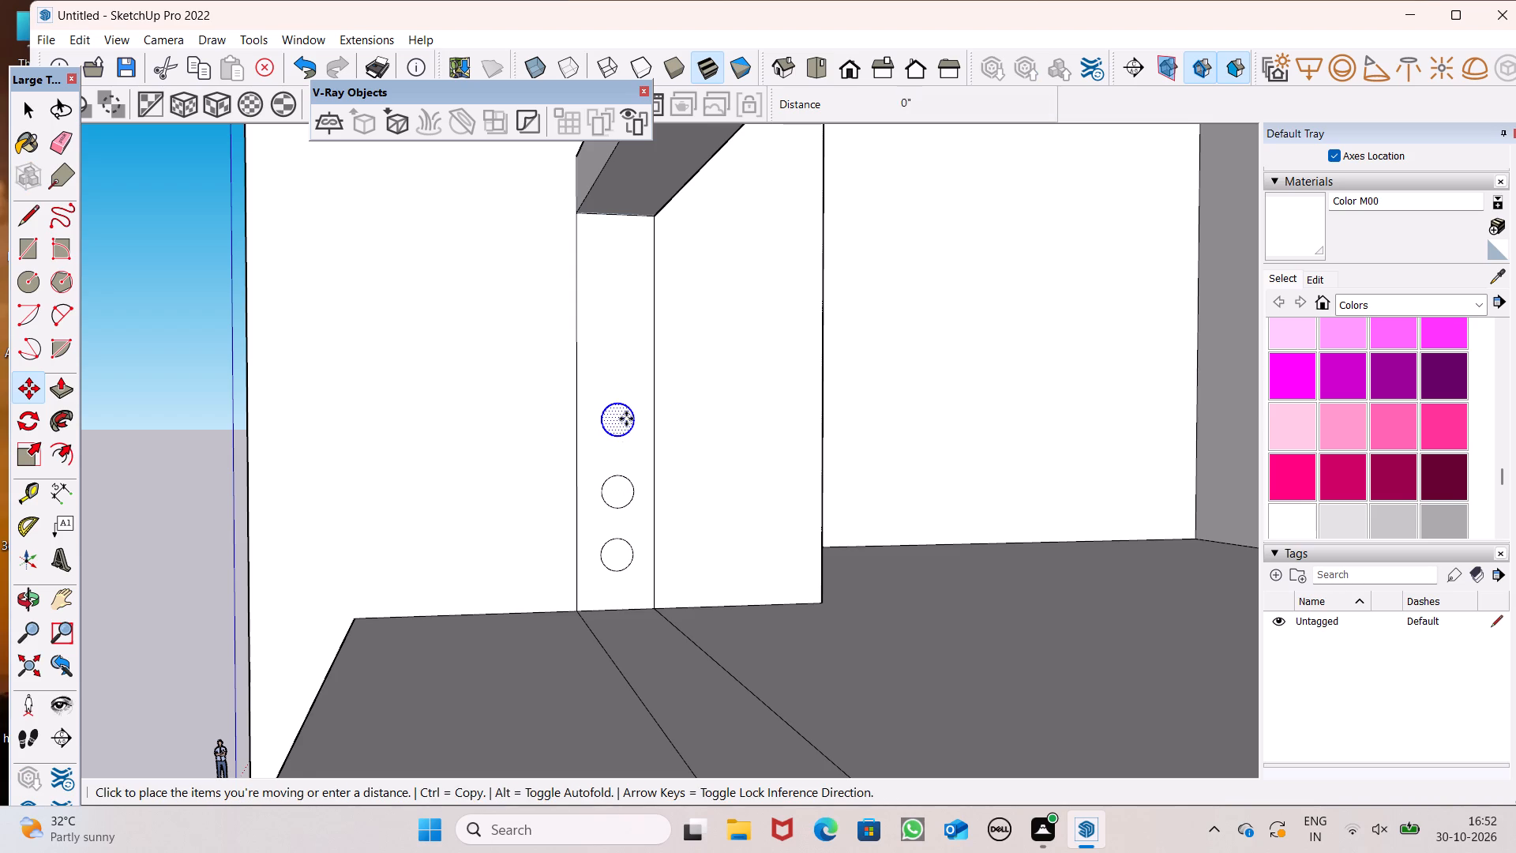
{"action": "left_click_drag", "start_coordinate": [626, 419], "coordinate": [623, 358]}
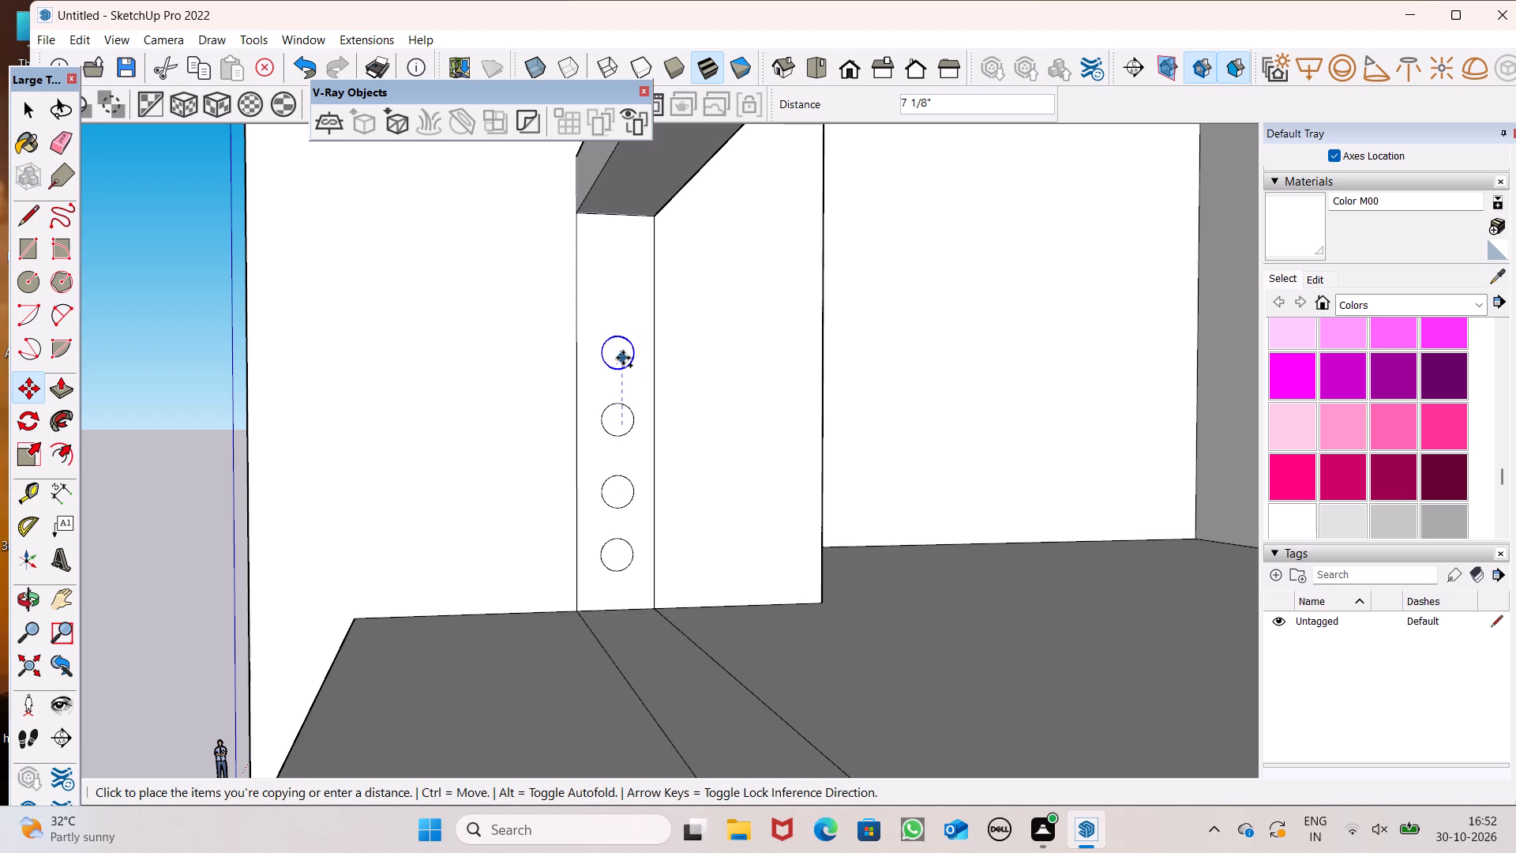
{"action": "left_click_drag", "start_coordinate": [623, 358], "coordinate": [624, 354]}
{"action": "left_click_drag", "start_coordinate": [624, 354], "coordinate": [625, 326]}
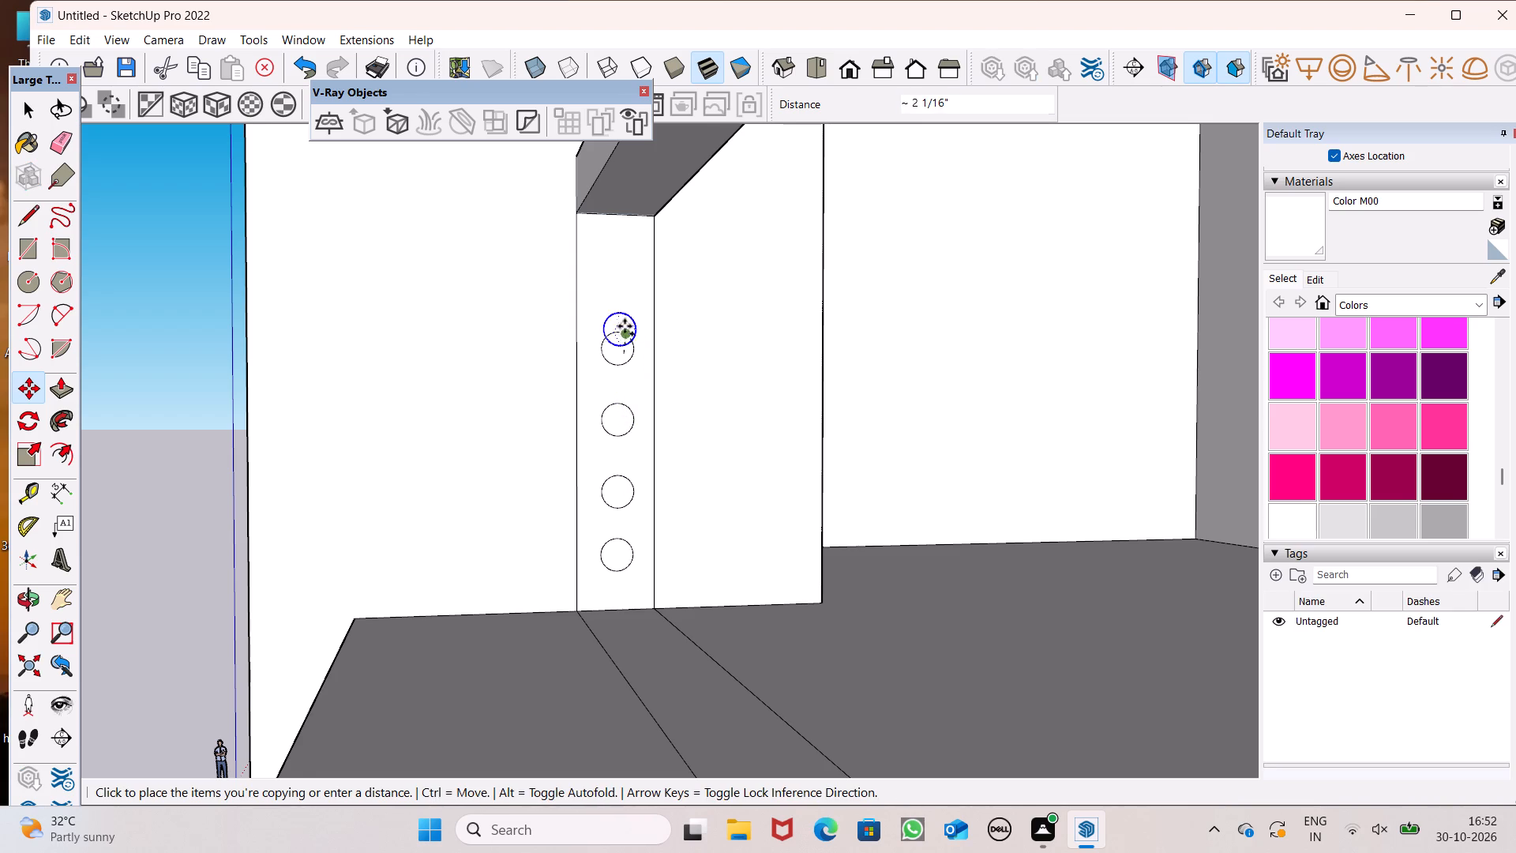
{"action": "left_click_drag", "start_coordinate": [625, 326], "coordinate": [632, 273]}
{"action": "left_click", "coordinate": [632, 273]}
{"action": "scroll", "coordinate": [634, 387], "scroll_direction": "down", "scroll_amount": 8}
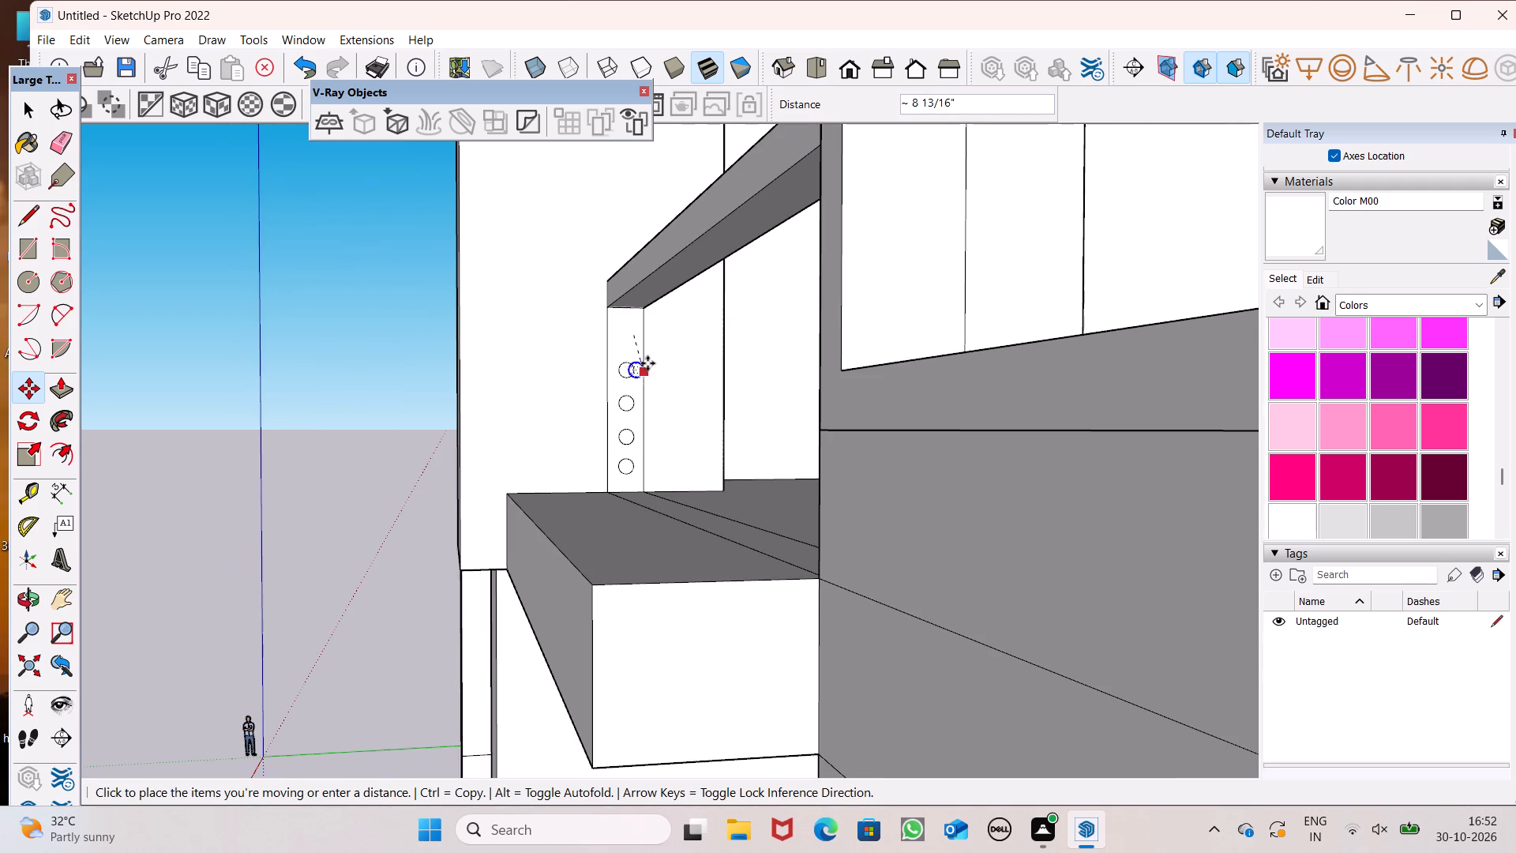
{"action": "scroll", "coordinate": [634, 329], "scroll_direction": "up", "scroll_amount": 10}
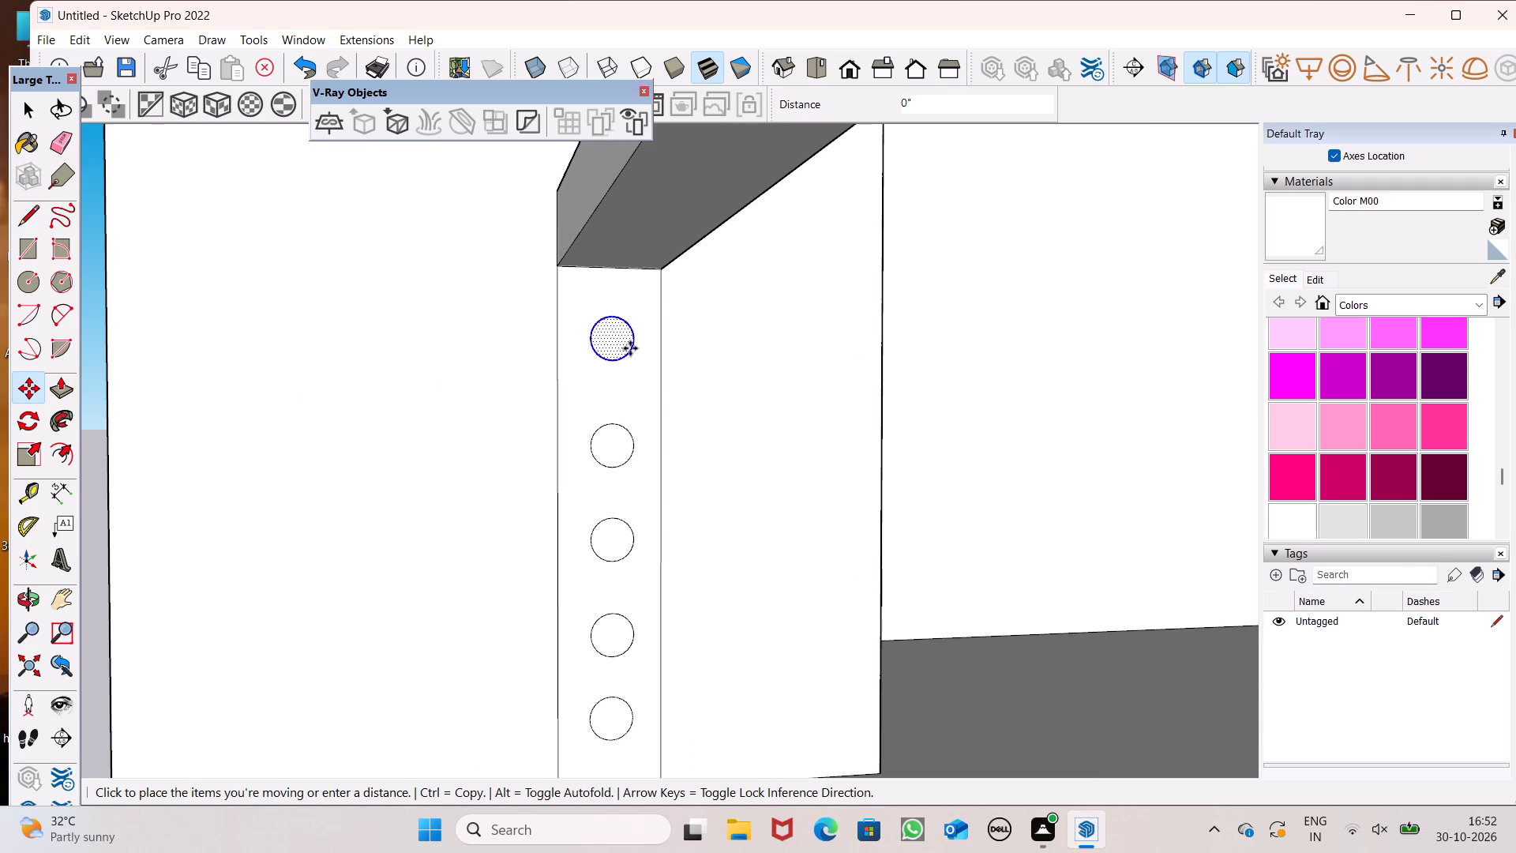
{"action": "left_click", "coordinate": [631, 353]}
{"action": "key", "text": "space"}
{"action": "scroll", "coordinate": [707, 382], "scroll_direction": "down", "scroll_amount": 13}
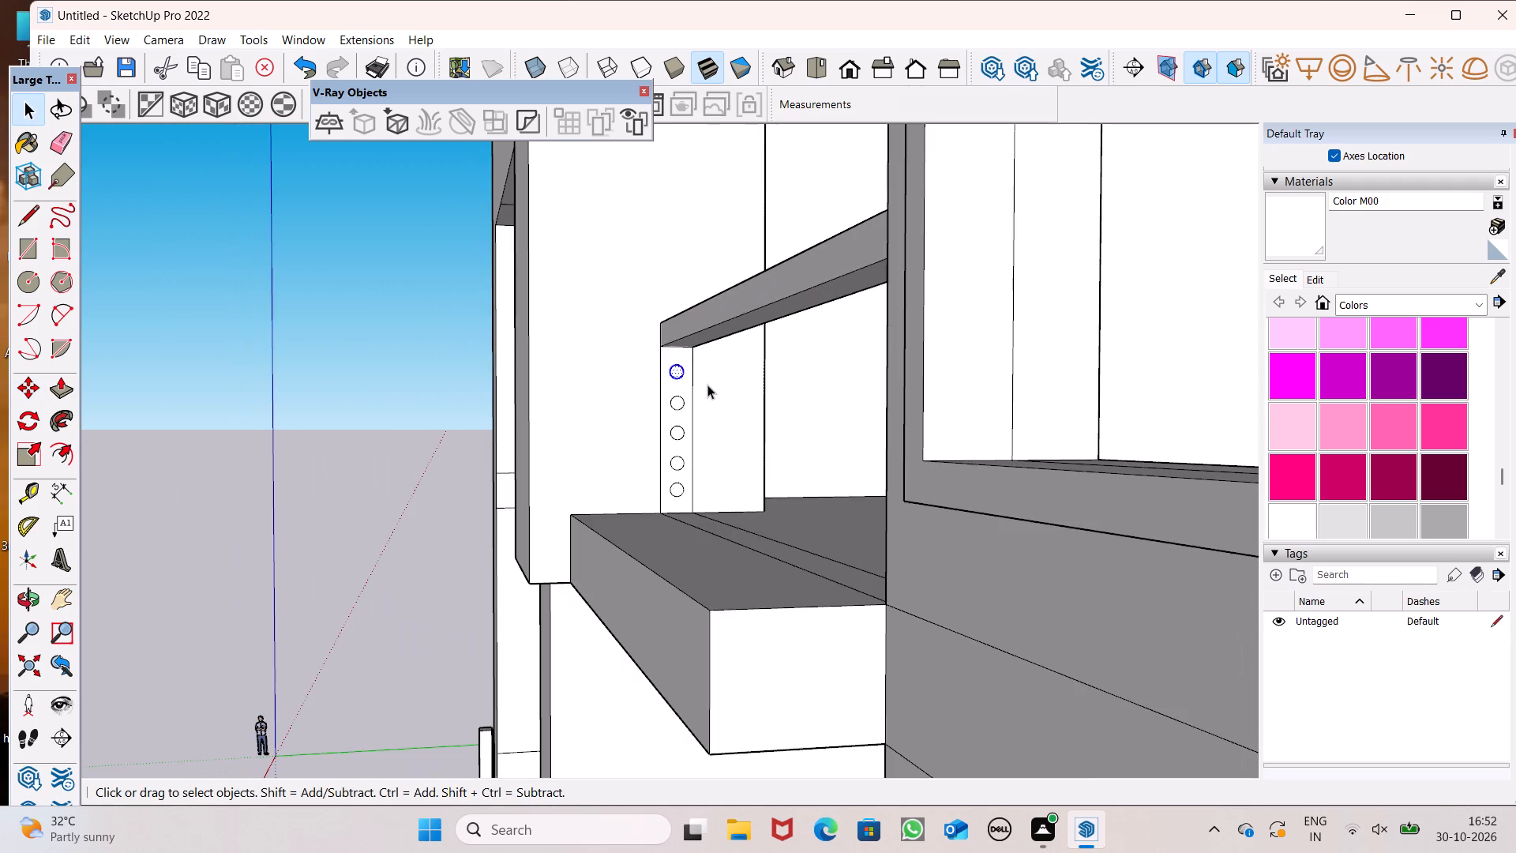
{"action": "left_click", "coordinate": [410, 276]}
Push/Pull the lowest circle on the column's strip into a round bar about 8' 6" long, along the balcony edge.
{"action": "scroll", "coordinate": [644, 475], "scroll_direction": "down", "scroll_amount": 3}
{"action": "middle_click_drag", "start_coordinate": [733, 495], "coordinate": [813, 565]}
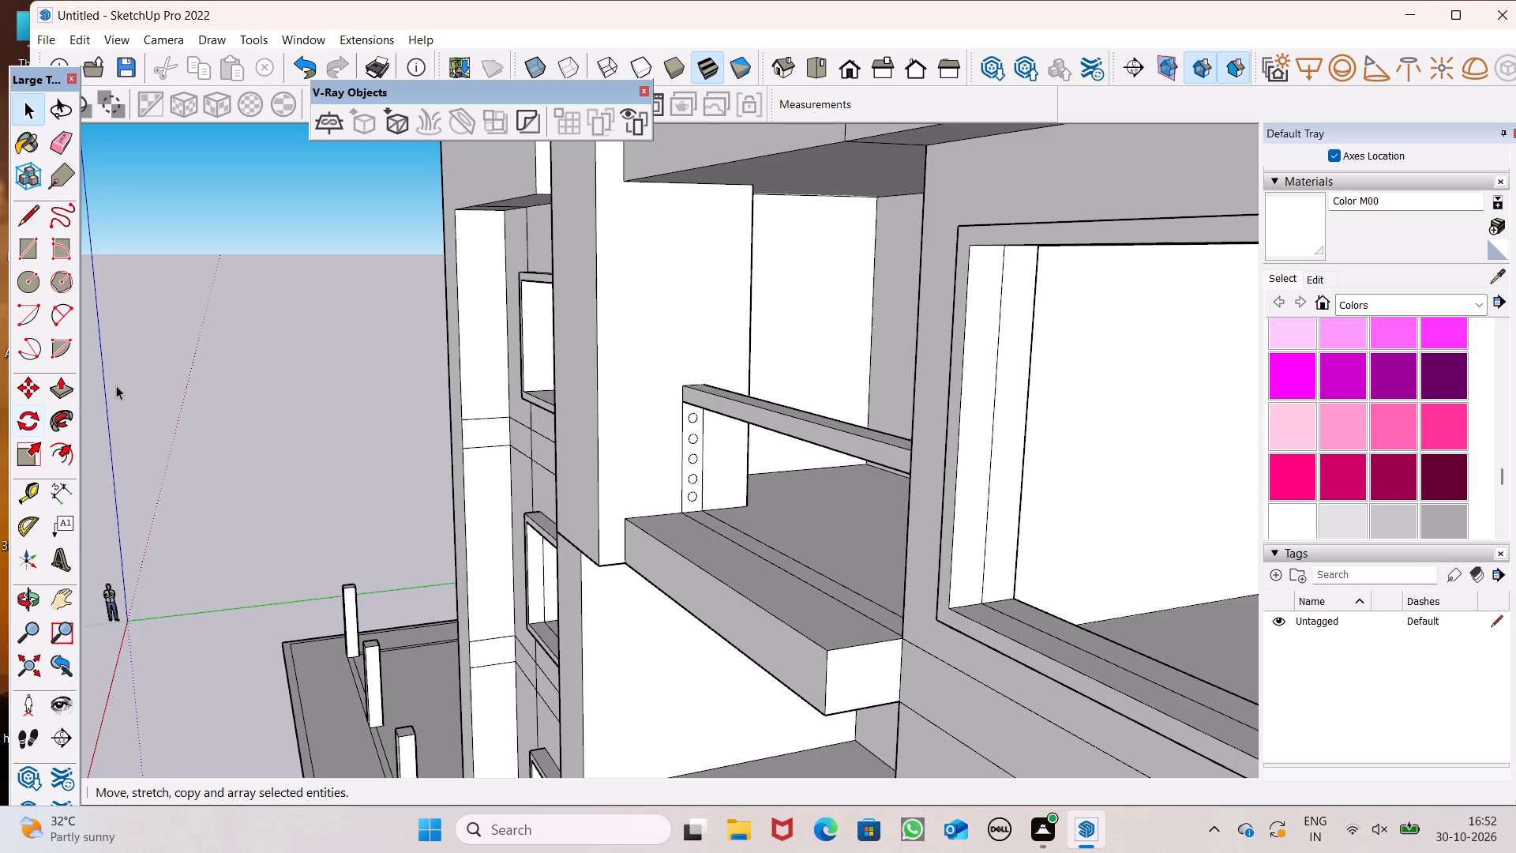
{"action": "left_click", "coordinate": [60, 396]}
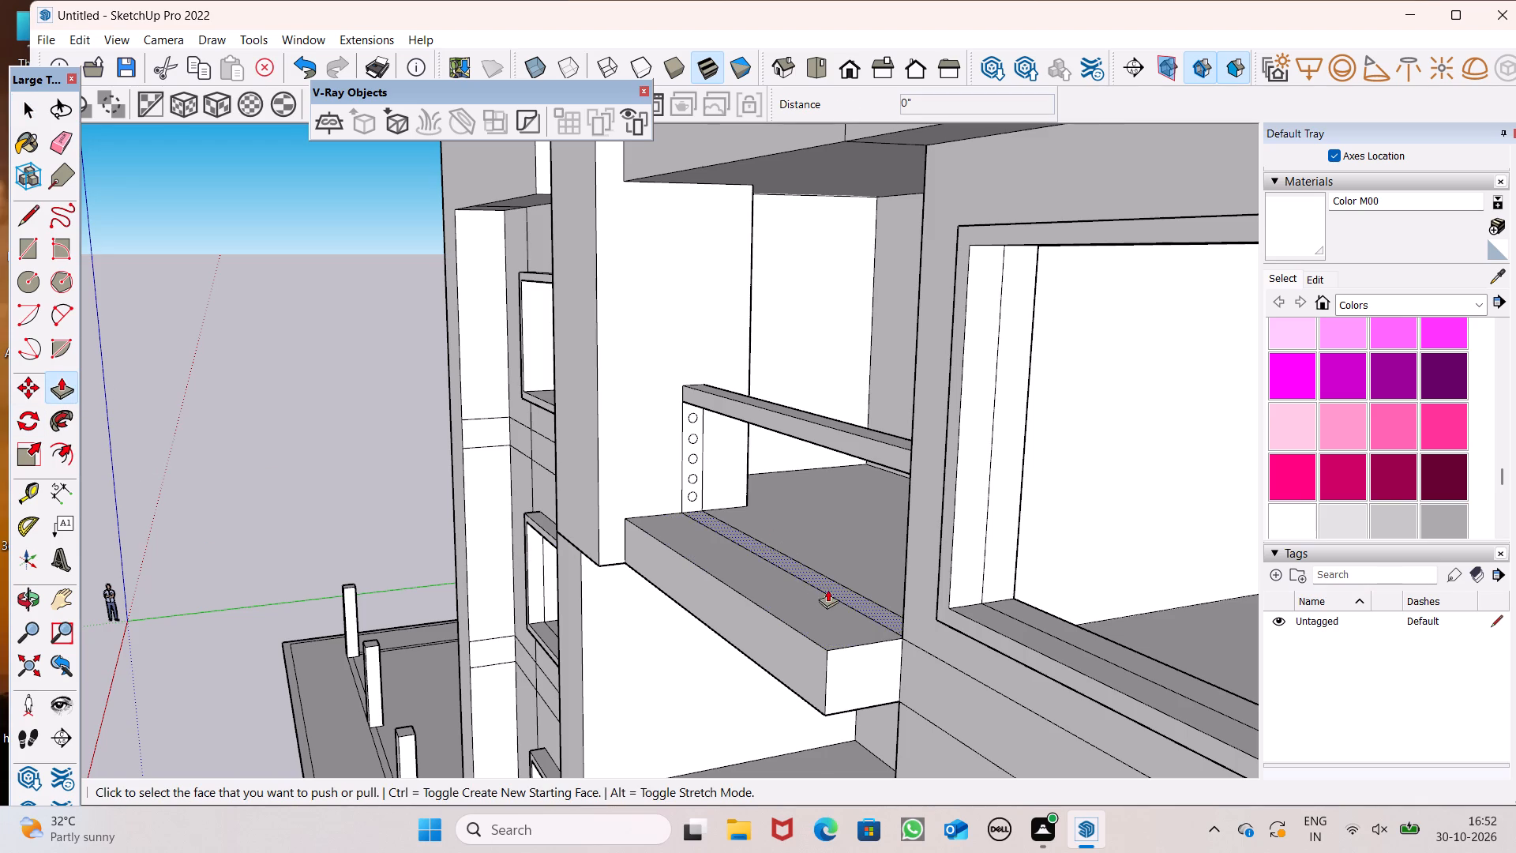
{"action": "middle_click_drag", "start_coordinate": [828, 591], "coordinate": [840, 557]}
{"action": "scroll", "coordinate": [1031, 556], "scroll_direction": "down", "scroll_amount": 1}
{"action": "scroll", "coordinate": [1031, 556], "scroll_direction": "up", "scroll_amount": 3}
{"action": "scroll", "coordinate": [1004, 559], "scroll_direction": "down", "scroll_amount": 1}
{"action": "middle_click_drag", "start_coordinate": [895, 567], "coordinate": [908, 595]}
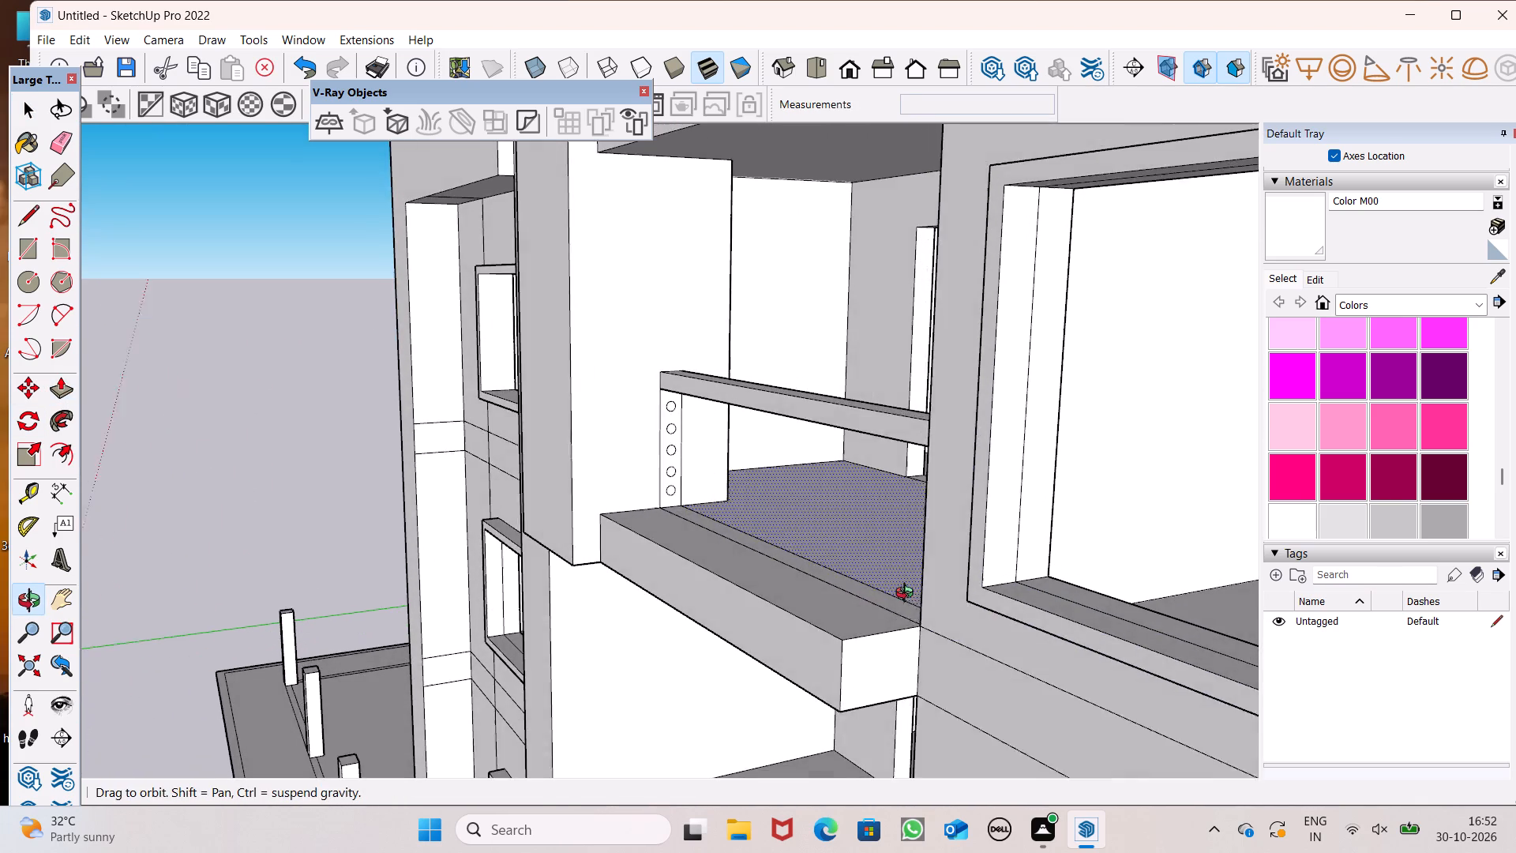
{"action": "middle_click_drag", "start_coordinate": [908, 595], "coordinate": [904, 595]}
{"action": "scroll", "coordinate": [636, 466], "scroll_direction": "up", "scroll_amount": 4}
{"action": "scroll", "coordinate": [616, 449], "scroll_direction": "down", "scroll_amount": 3}
{"action": "middle_click_drag", "start_coordinate": [636, 532], "coordinate": [649, 549]}
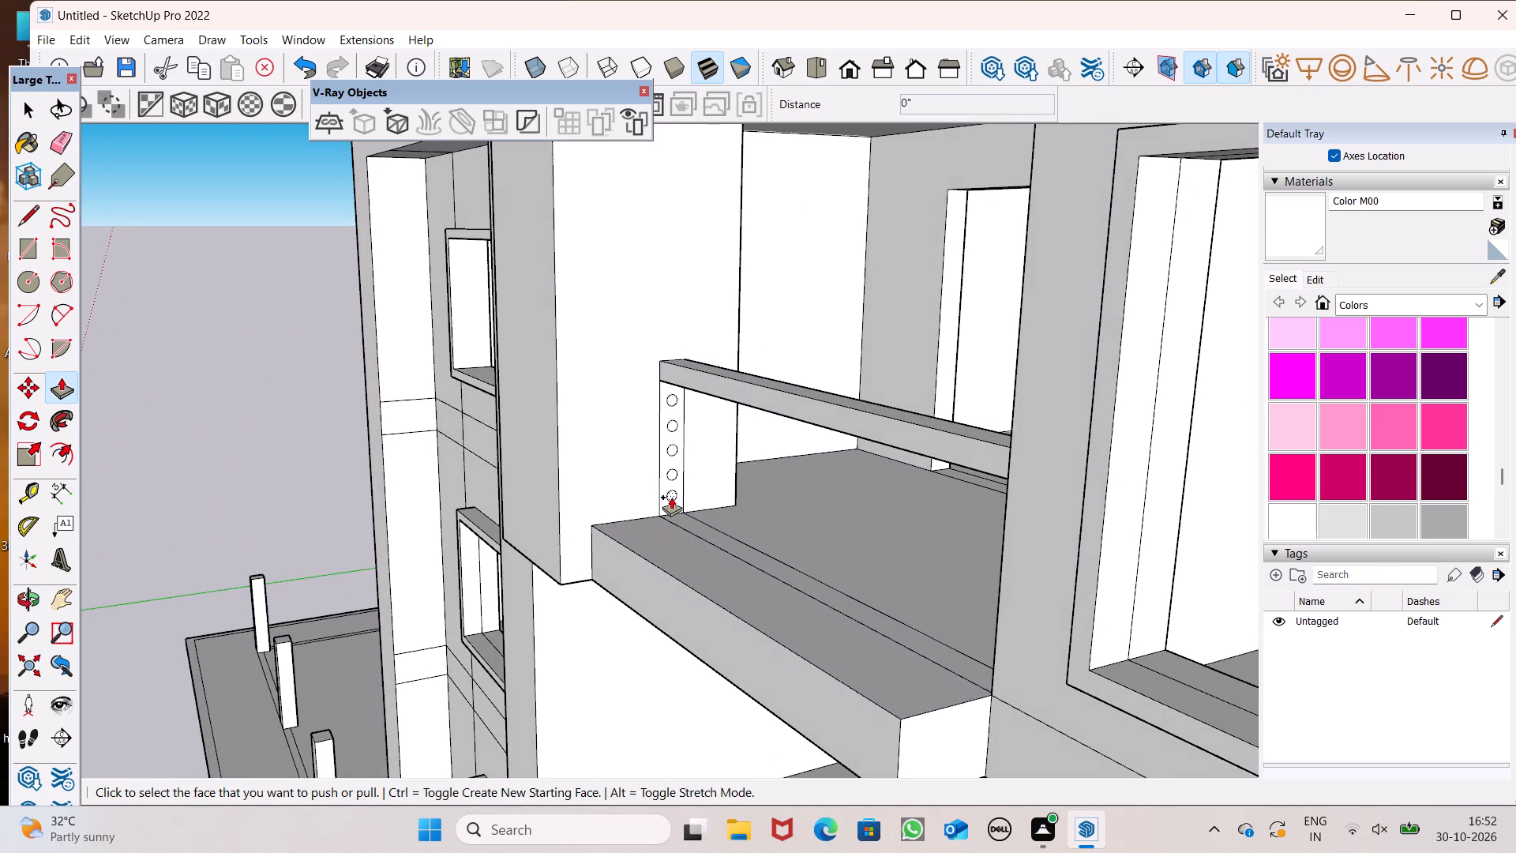
{"action": "scroll", "coordinate": [671, 497], "scroll_direction": "up", "scroll_amount": 4}
{"action": "left_click_drag", "start_coordinate": [671, 497], "coordinate": [1064, 733]}
Extend the lowest bar's end face by about 3' 1" so it meets the opposite wall.
{"action": "scroll", "coordinate": [860, 538], "scroll_direction": "down", "scroll_amount": 2}
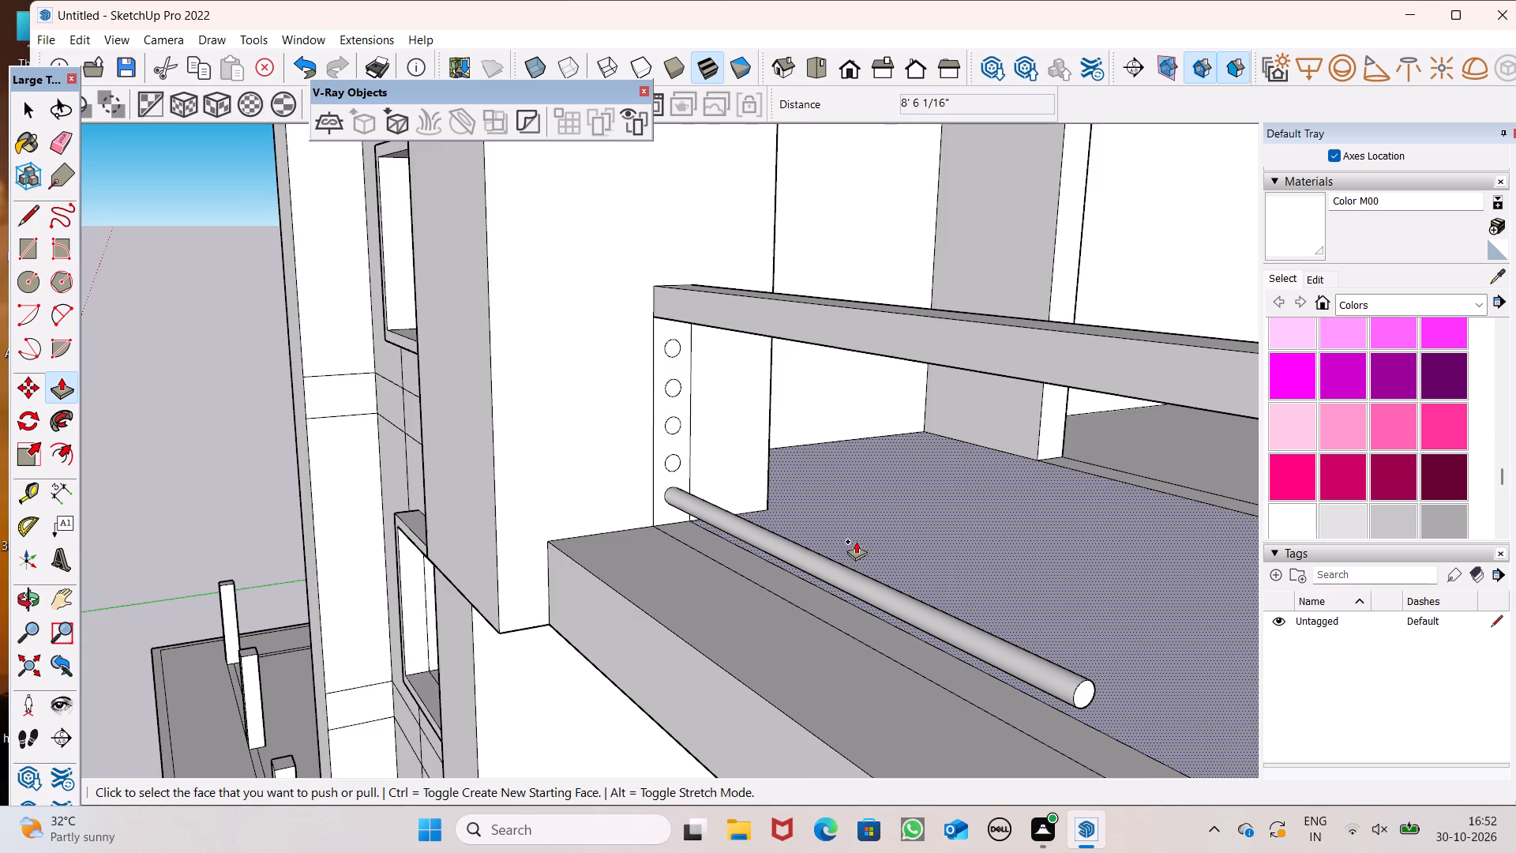
{"action": "middle_click_drag", "start_coordinate": [963, 614], "coordinate": [921, 580]}
{"action": "scroll", "coordinate": [847, 524], "scroll_direction": "down", "scroll_amount": 3}
{"action": "middle_click_drag", "start_coordinate": [1053, 648], "coordinate": [1096, 716]}
{"action": "scroll", "coordinate": [1083, 695], "scroll_direction": "up", "scroll_amount": 3}
{"action": "scroll", "coordinate": [1025, 695], "scroll_direction": "down", "scroll_amount": 1}
{"action": "scroll", "coordinate": [1023, 695], "scroll_direction": "up", "scroll_amount": 3}
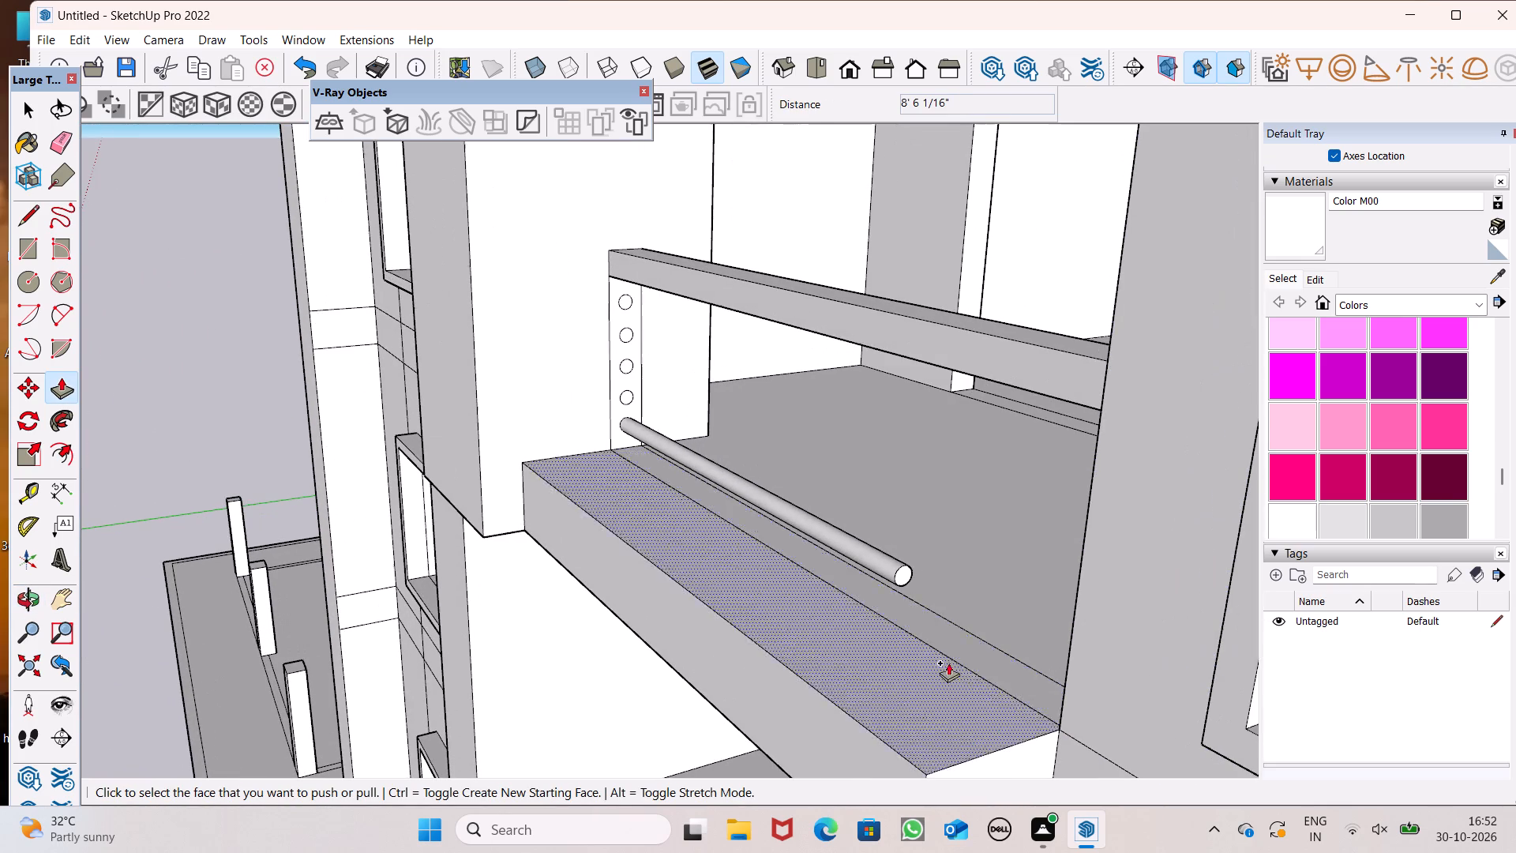
{"action": "left_click_drag", "start_coordinate": [902, 580], "coordinate": [1068, 657]}
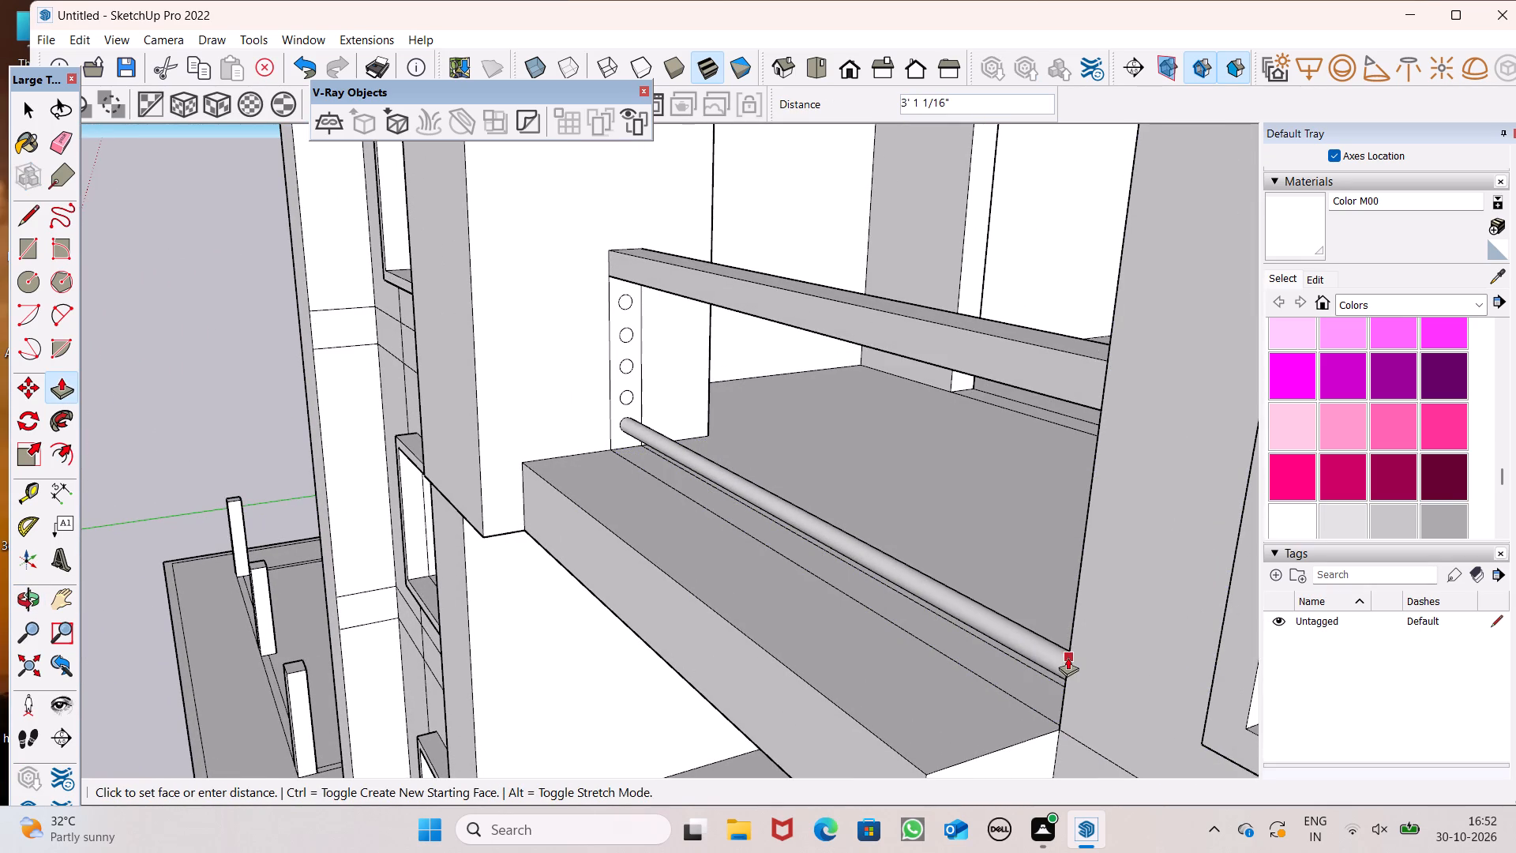
{"action": "left_click_drag", "start_coordinate": [1068, 657], "coordinate": [1068, 658]}
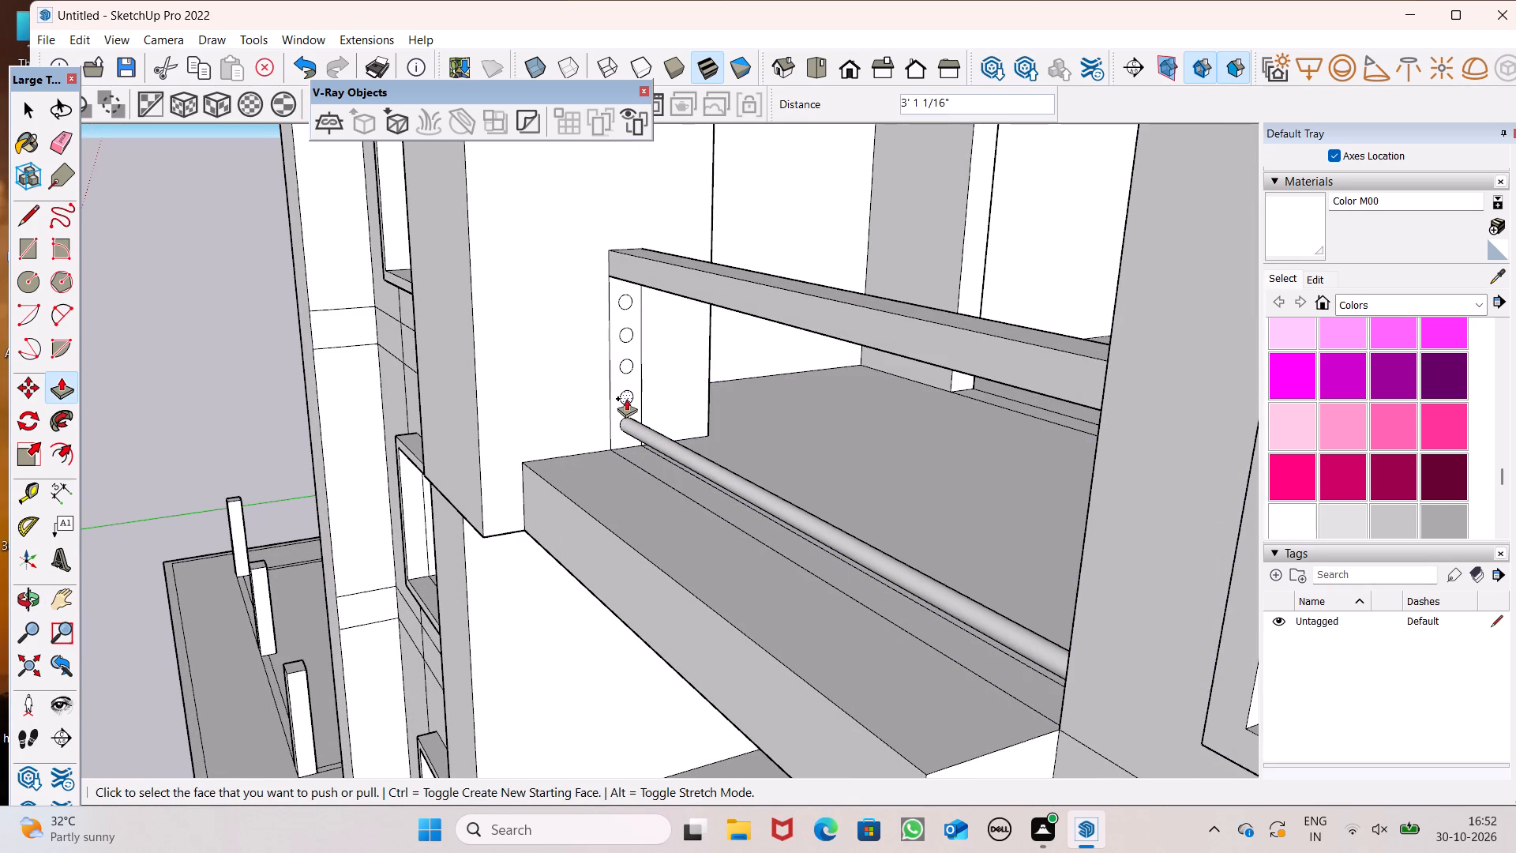
Extrude the other four circles into round bars, with the second about 11' 1", the third 11' 7 1/8" and the fourth 10' 8" long.
{"action": "left_click_drag", "start_coordinate": [626, 398], "coordinate": [1067, 601]}
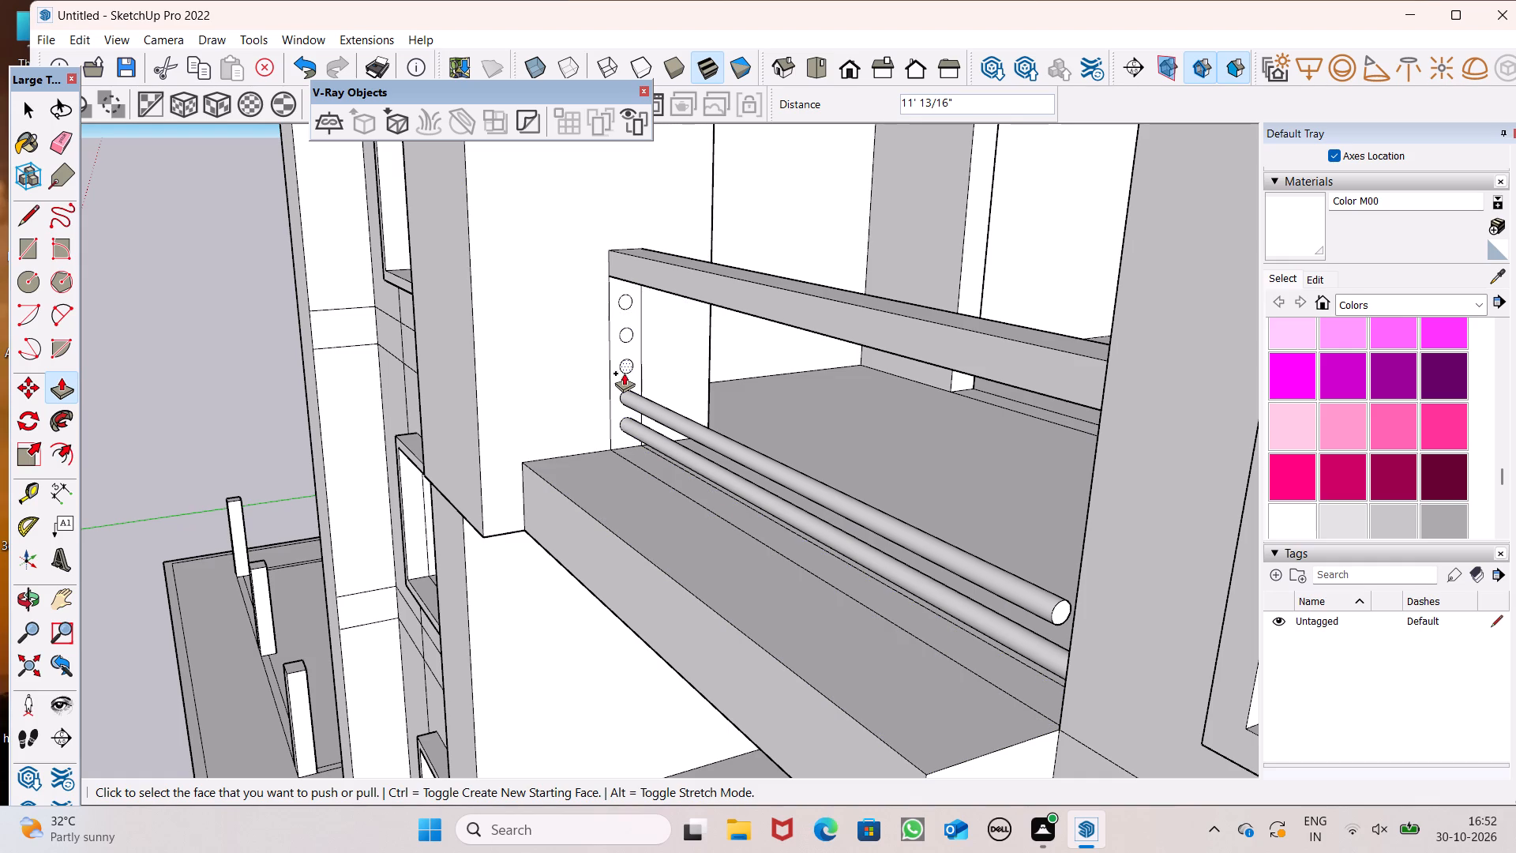
{"action": "left_click_drag", "start_coordinate": [625, 367], "coordinate": [1070, 539]}
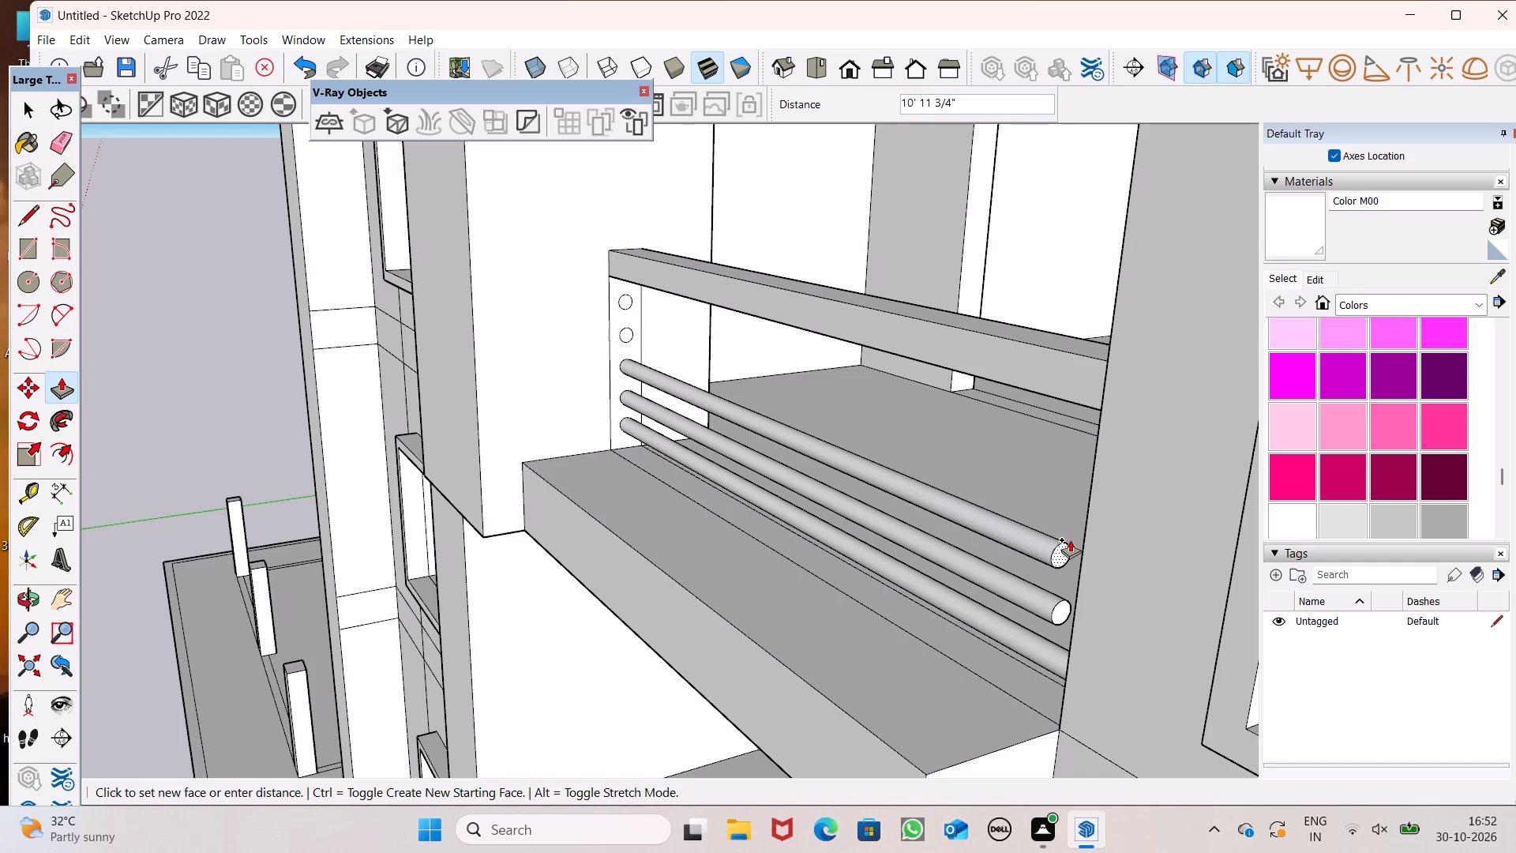
{"action": "left_click_drag", "start_coordinate": [1070, 539], "coordinate": [1079, 539]}
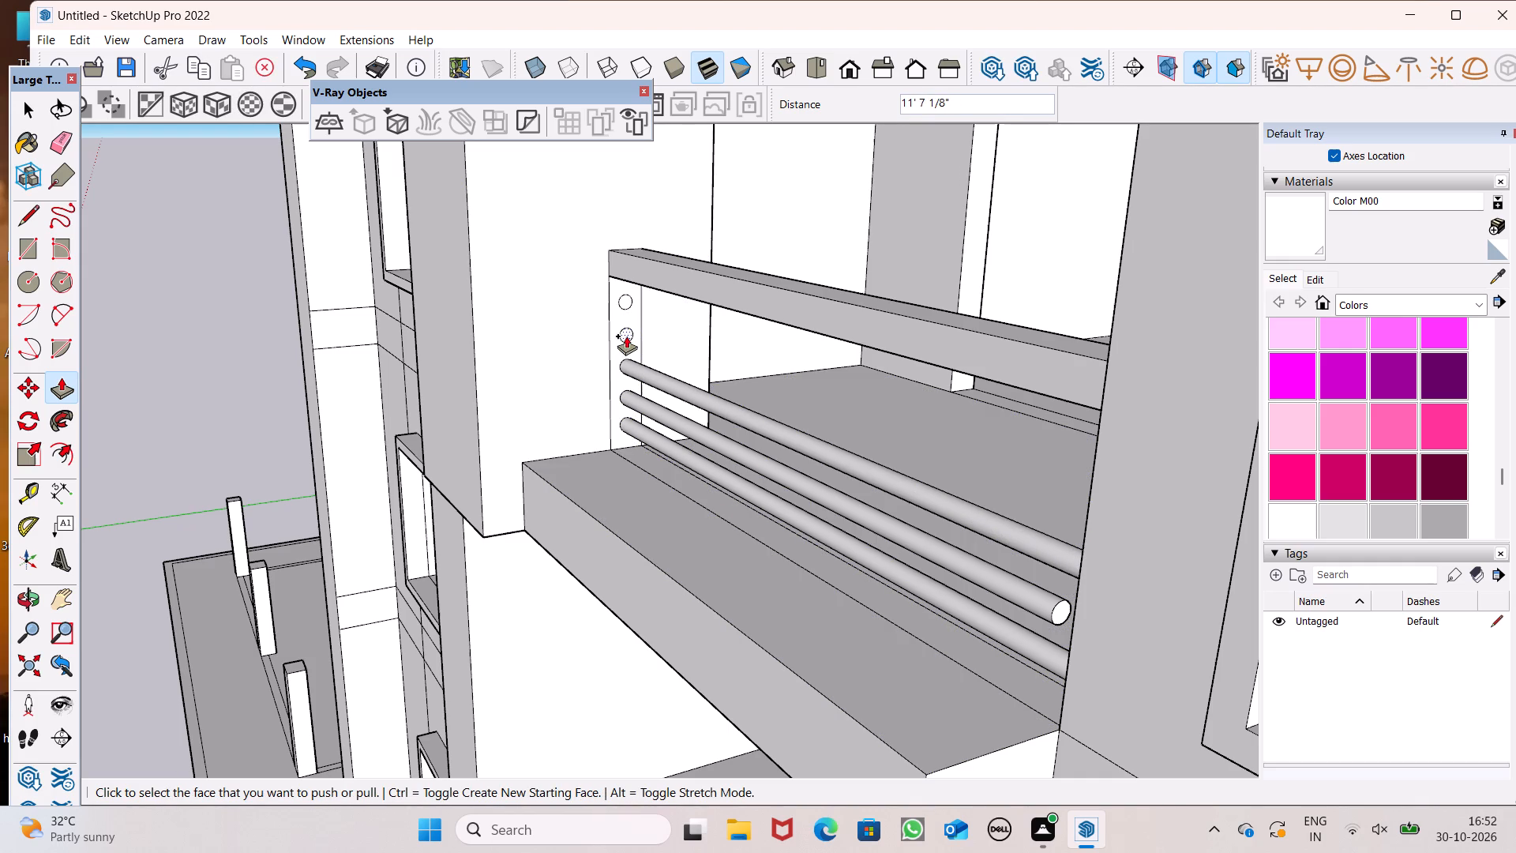
{"action": "left_click_drag", "start_coordinate": [625, 336], "coordinate": [1019, 547]}
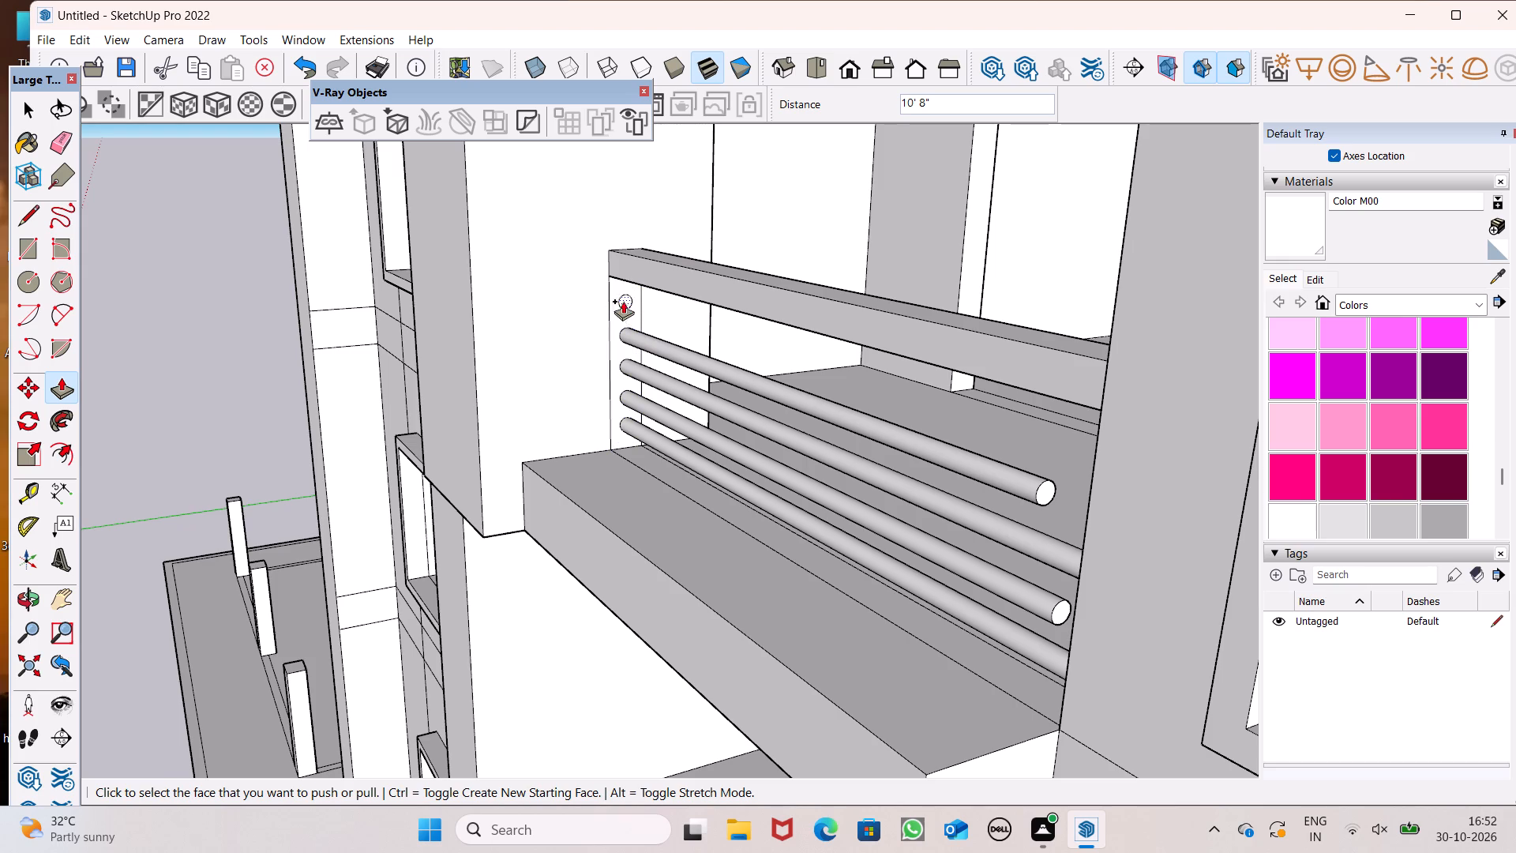
{"action": "left_click_drag", "start_coordinate": [623, 301], "coordinate": [985, 479]}
Extend the end of the top round bar by about 1' 6" to the opposite wall.
{"action": "left_click_drag", "start_coordinate": [997, 479], "coordinate": [1098, 451]}
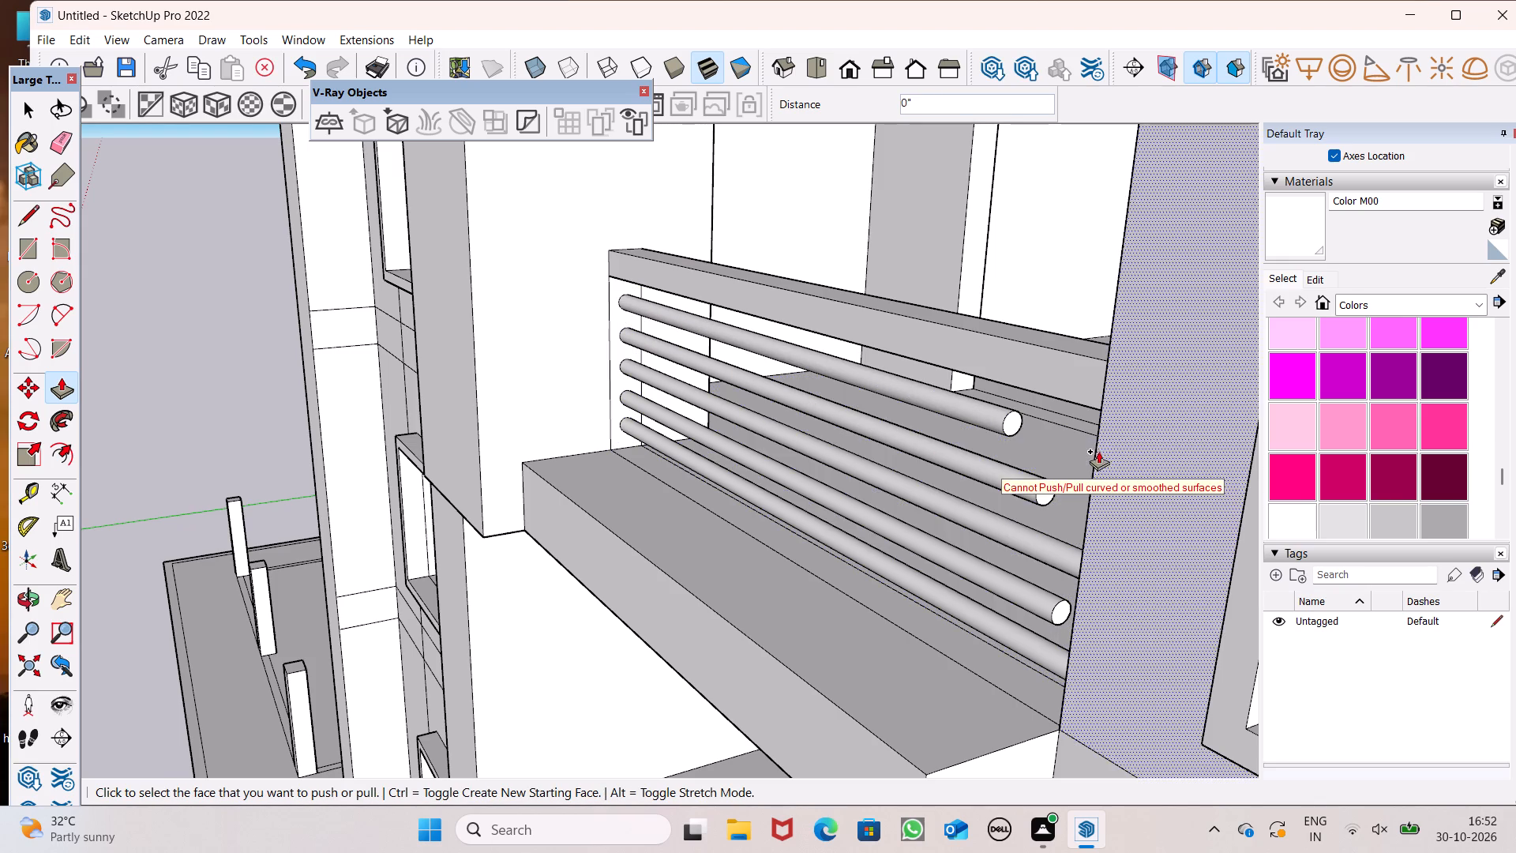
{"action": "left_click_drag", "start_coordinate": [1098, 451], "coordinate": [1098, 446]}
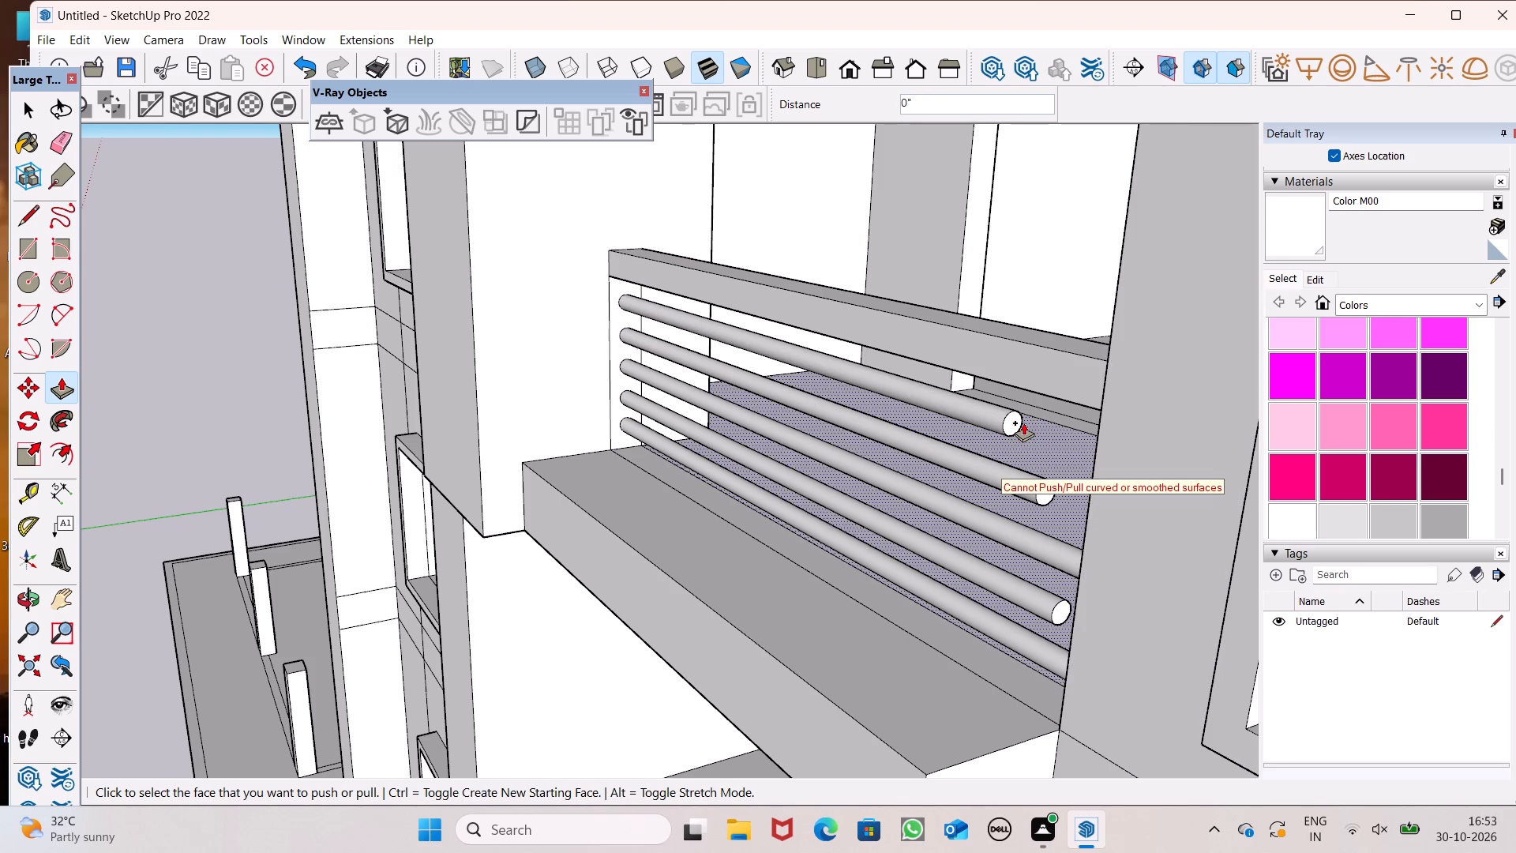
{"action": "left_click_drag", "start_coordinate": [1019, 421], "coordinate": [1098, 445]}
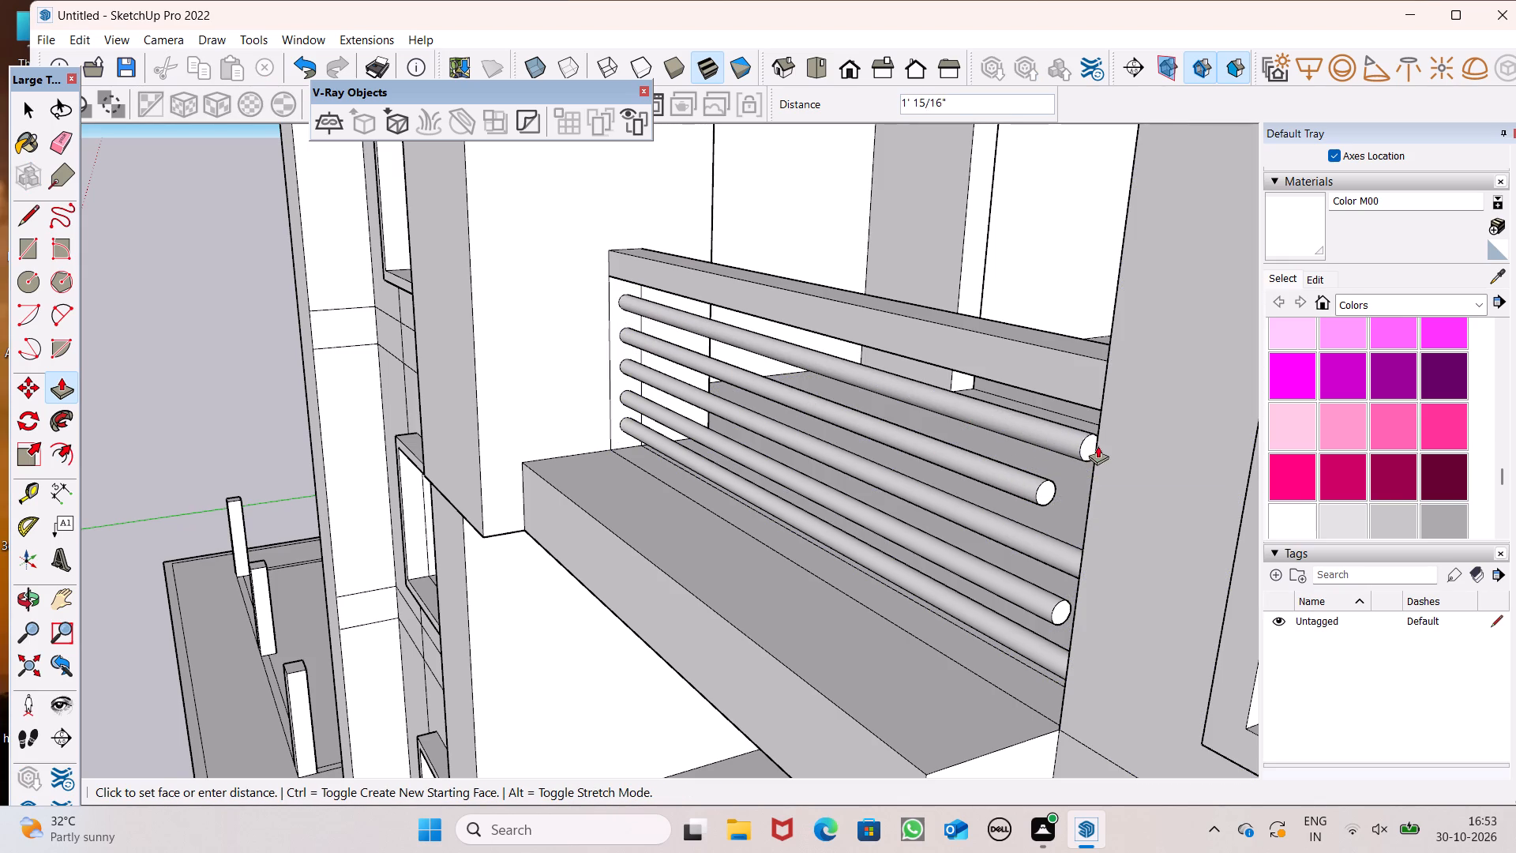
{"action": "left_click_drag", "start_coordinate": [1098, 445], "coordinate": [1094, 430]}
Extend the second and fourth round bars from the bottom to the opposite wall, lengthening the fourth by about 11 1/8".
{"action": "scroll", "coordinate": [943, 458], "scroll_direction": "down", "scroll_amount": 3}
{"action": "middle_click_drag", "start_coordinate": [989, 554], "coordinate": [1177, 563]}
{"action": "scroll", "coordinate": [1177, 566], "scroll_direction": "up", "scroll_amount": 1}
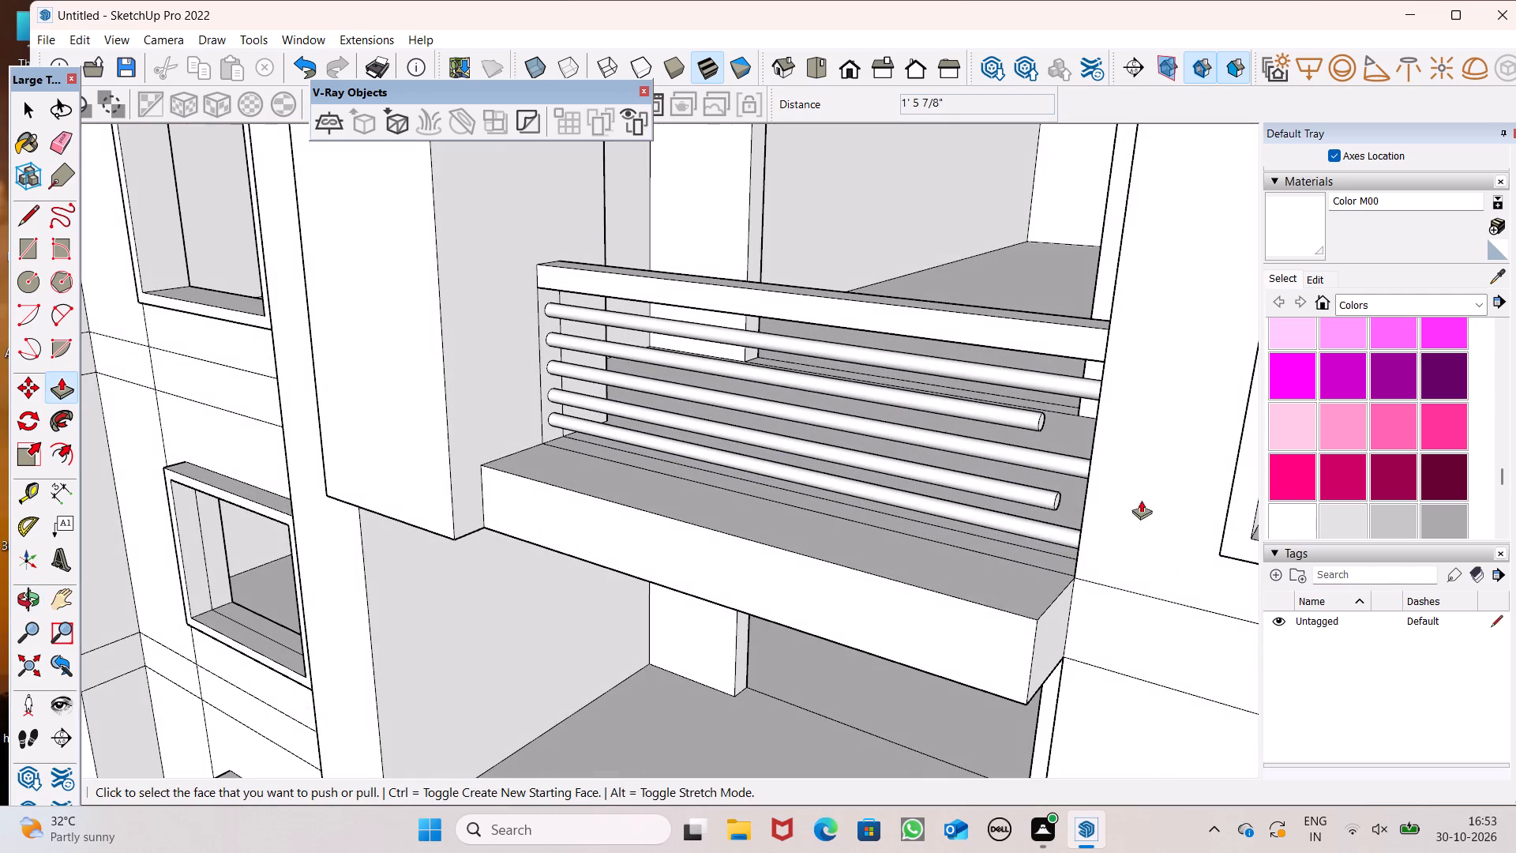
{"action": "middle_click_drag", "start_coordinate": [1115, 500], "coordinate": [996, 466]}
{"action": "scroll", "coordinate": [996, 468], "scroll_direction": "up", "scroll_amount": 6}
{"action": "scroll", "coordinate": [932, 455], "scroll_direction": "down", "scroll_amount": 4}
{"action": "middle_click_drag", "start_coordinate": [871, 463], "coordinate": [925, 514]}
{"action": "scroll", "coordinate": [761, 414], "scroll_direction": "down", "scroll_amount": 4}
{"action": "middle_click", "coordinate": [1068, 547]}
{"action": "scroll", "coordinate": [1068, 536], "scroll_direction": "down", "scroll_amount": 1}
{"action": "scroll", "coordinate": [1030, 532], "scroll_direction": "up", "scroll_amount": 7}
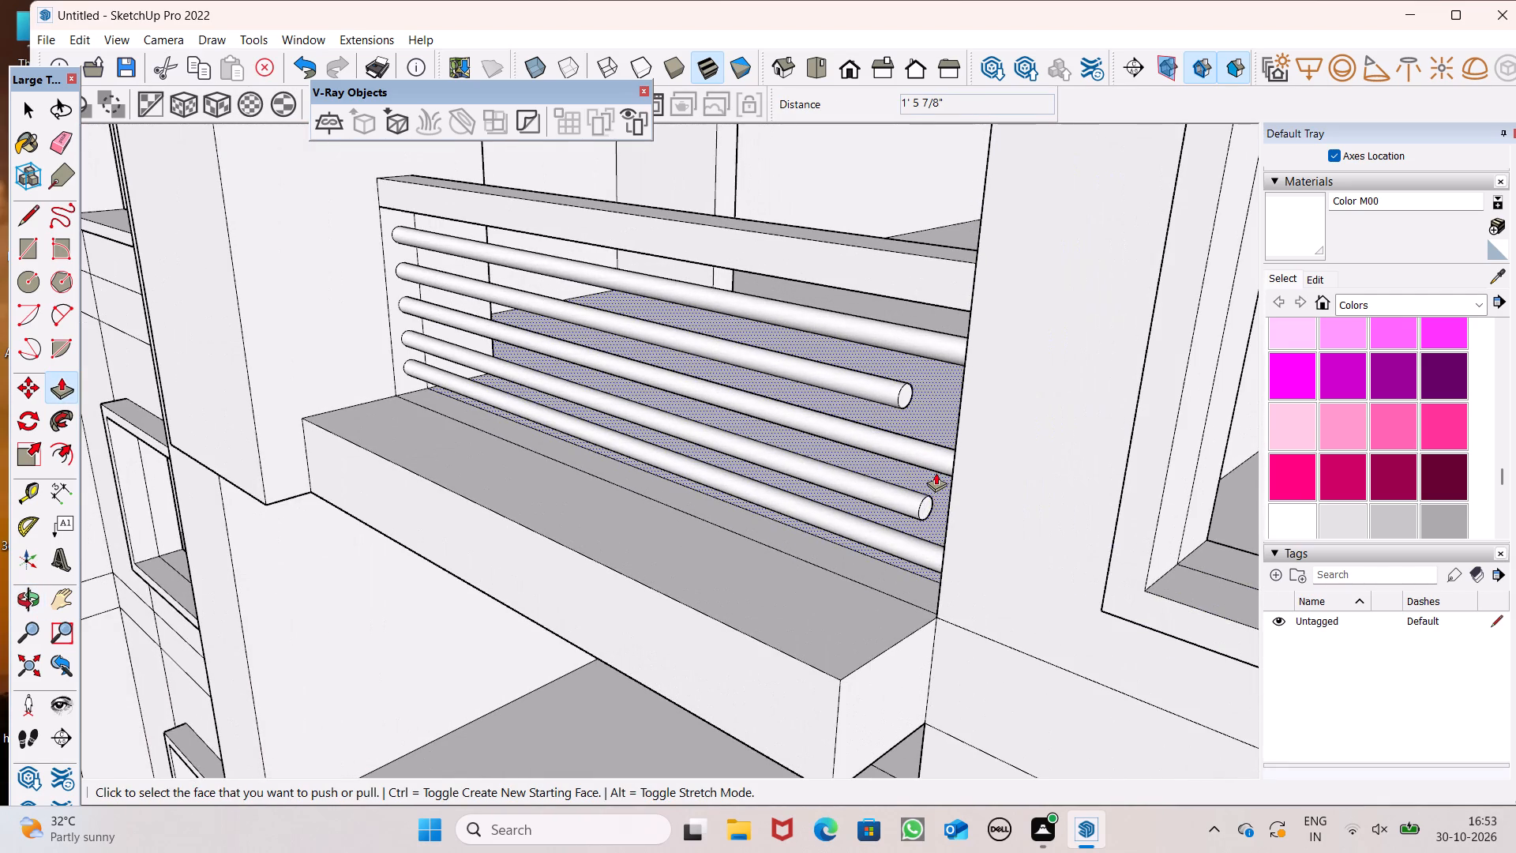
{"action": "scroll", "coordinate": [932, 503], "scroll_direction": "up", "scroll_amount": 4}
{"action": "left_click_drag", "start_coordinate": [919, 521], "coordinate": [920, 523]}
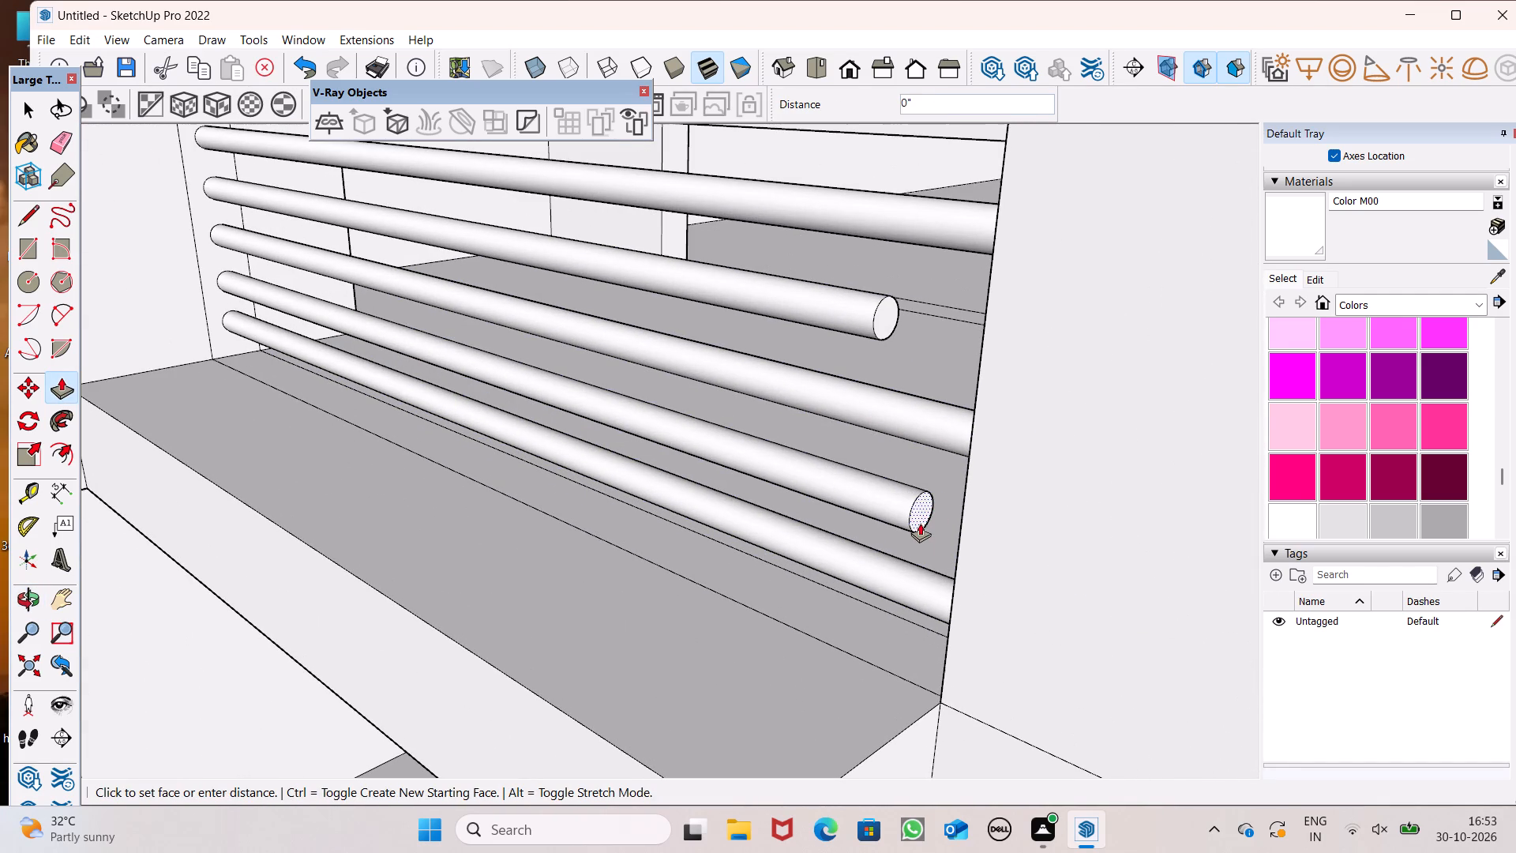
{"action": "left_click_drag", "start_coordinate": [920, 523], "coordinate": [956, 554]}
{"action": "left_click_drag", "start_coordinate": [888, 322], "coordinate": [936, 383]}
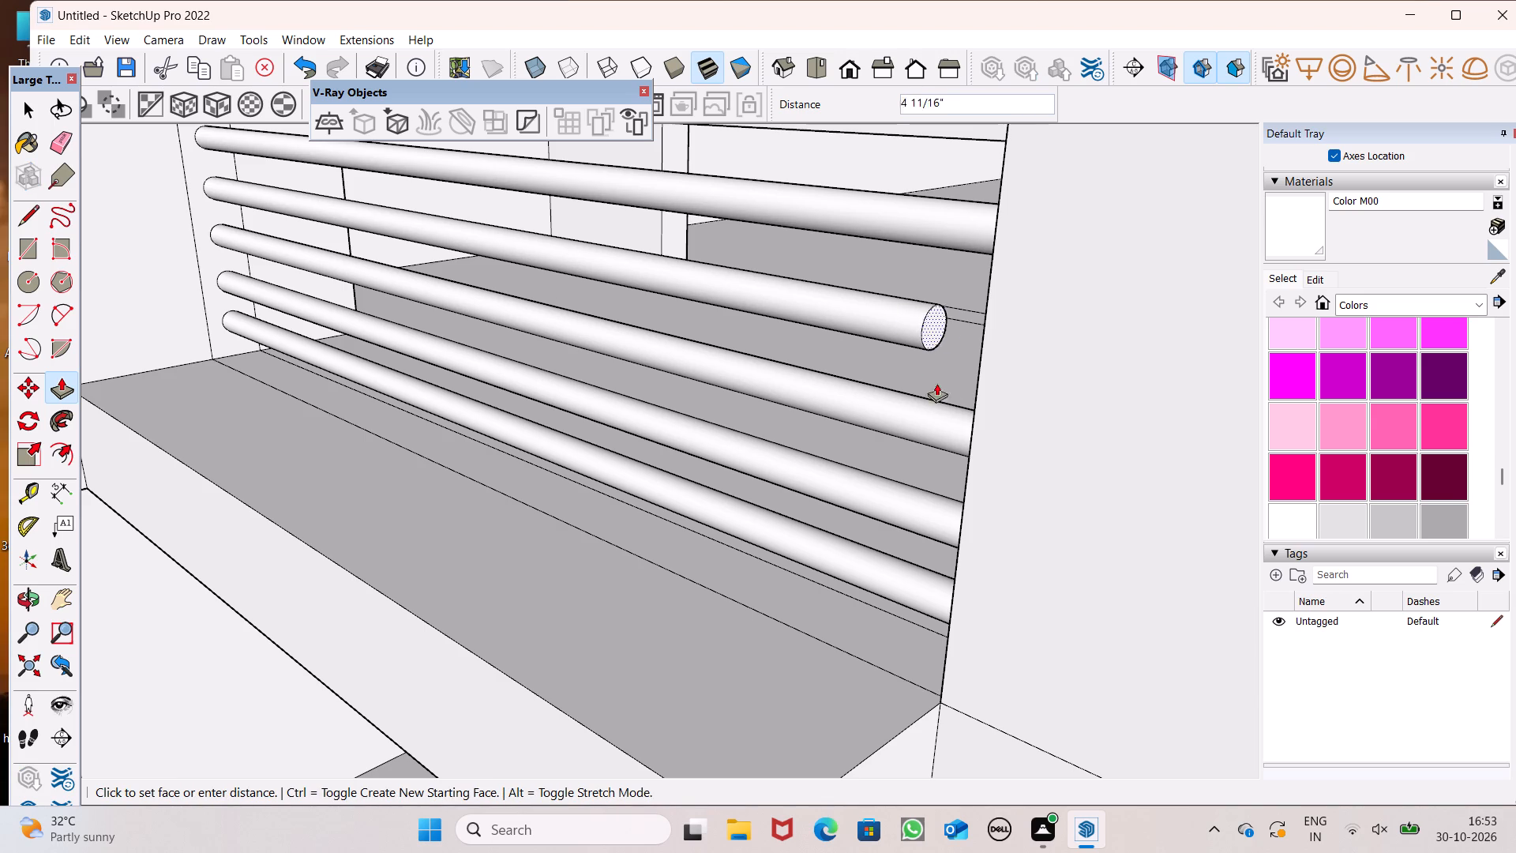
{"action": "left_click_drag", "start_coordinate": [936, 383], "coordinate": [974, 430]}
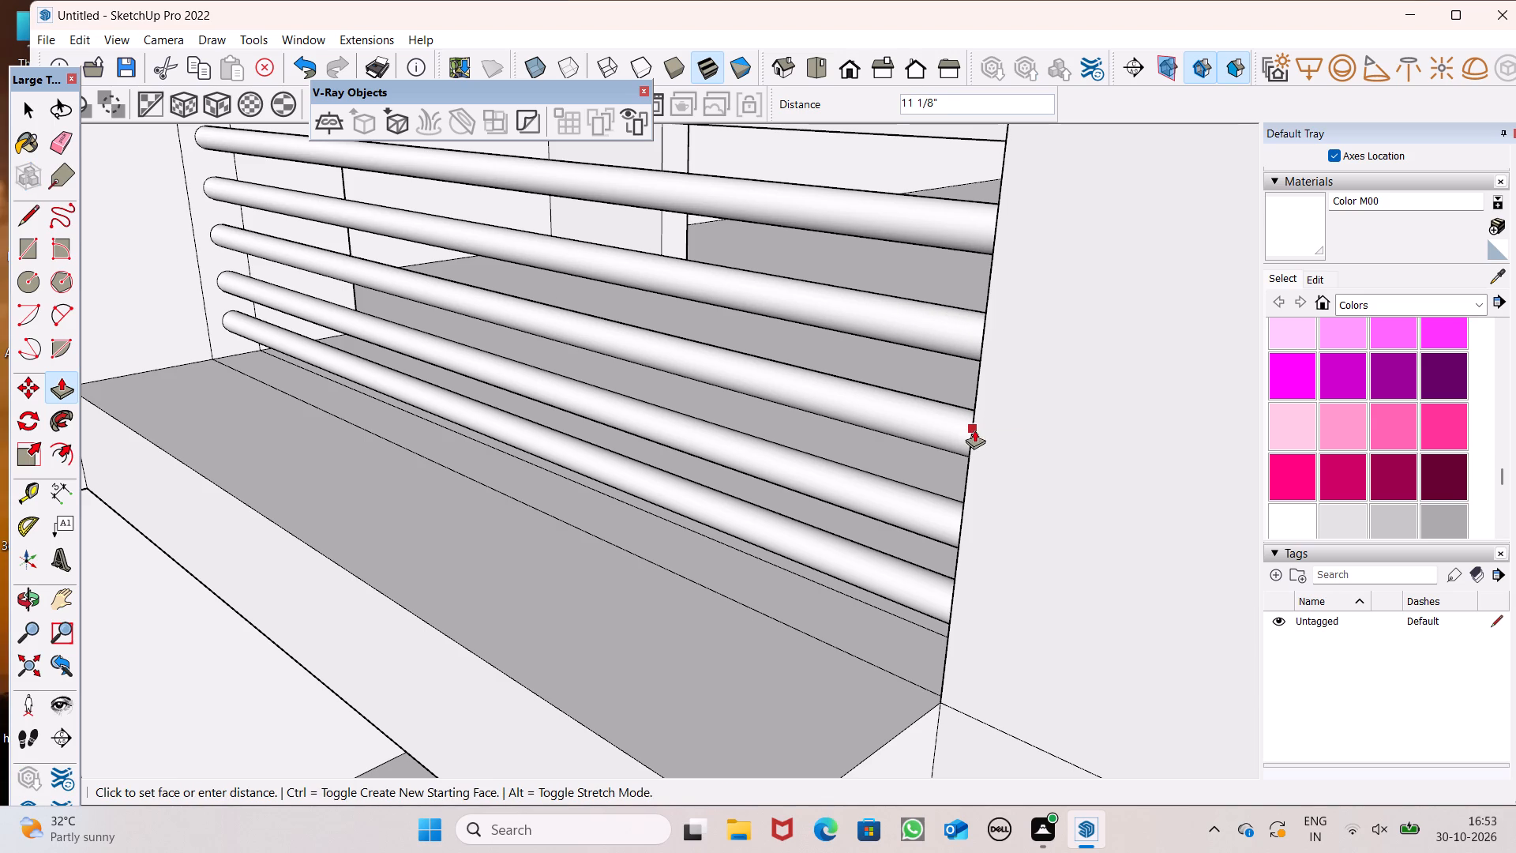
{"action": "left_click_drag", "start_coordinate": [974, 430], "coordinate": [975, 430]}
Examine the balcony railing from the front and then the whole building facade.
{"action": "scroll", "coordinate": [952, 427], "scroll_direction": "down", "scroll_amount": 5}
{"action": "middle_click_drag", "start_coordinate": [942, 446], "coordinate": [1186, 421]}
{"action": "scroll", "coordinate": [1049, 490], "scroll_direction": "down", "scroll_amount": 1}
{"action": "middle_click_drag", "start_coordinate": [1012, 503], "coordinate": [1233, 511]}
{"action": "scroll", "coordinate": [844, 464], "scroll_direction": "down", "scroll_amount": 5}
{"action": "scroll", "coordinate": [516, 508], "scroll_direction": "up", "scroll_amount": 1}
{"action": "middle_click_drag", "start_coordinate": [516, 508], "coordinate": [328, 476]}
{"action": "scroll", "coordinate": [330, 476], "scroll_direction": "up", "scroll_amount": 1}
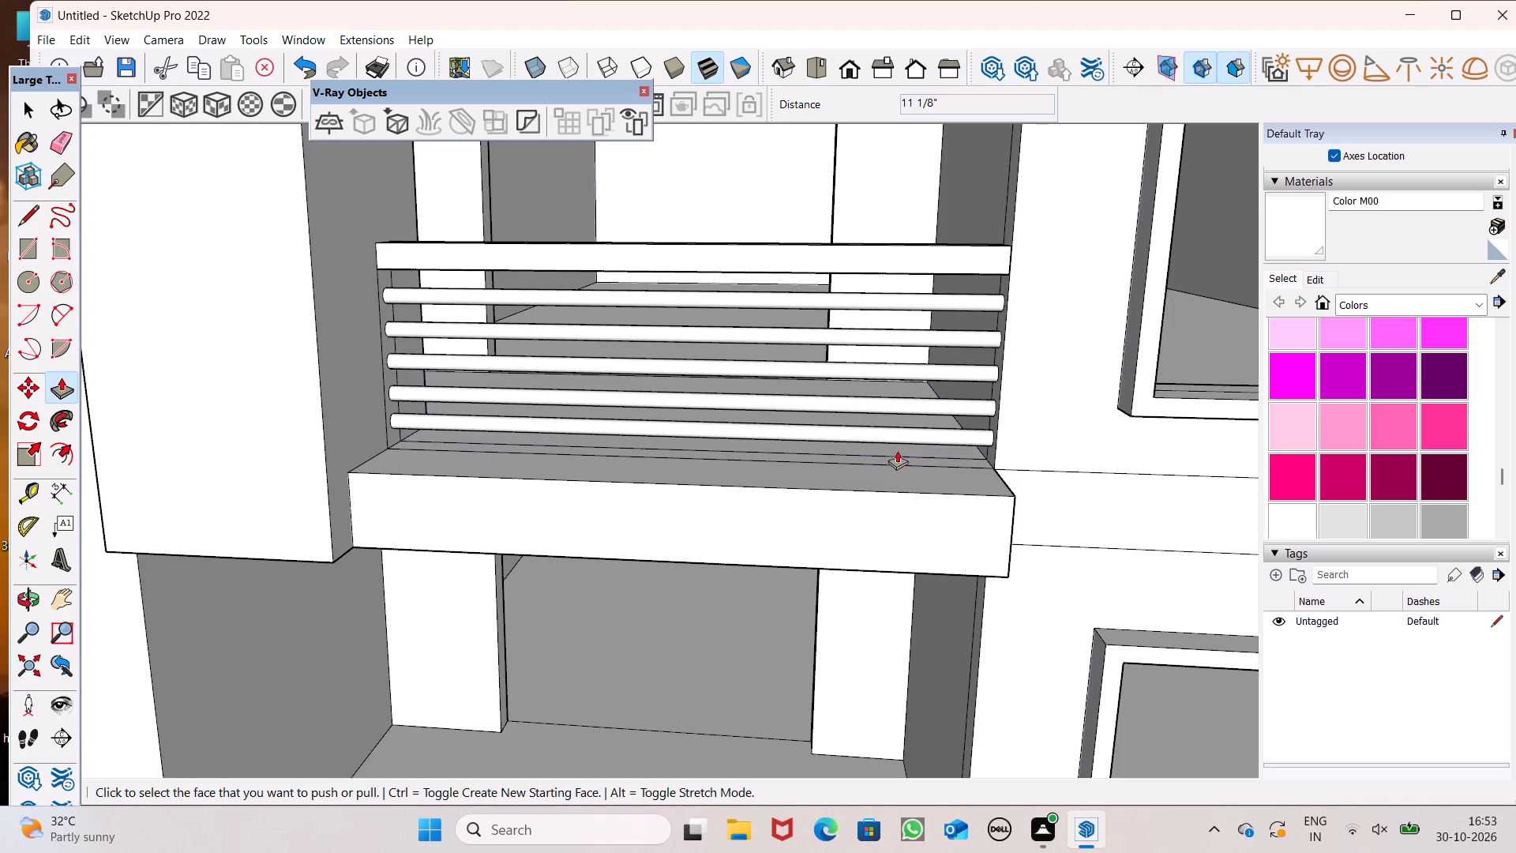
{"action": "scroll", "coordinate": [515, 450], "scroll_direction": "down", "scroll_amount": 9}
{"action": "middle_click_drag", "start_coordinate": [591, 475], "coordinate": [599, 487]}
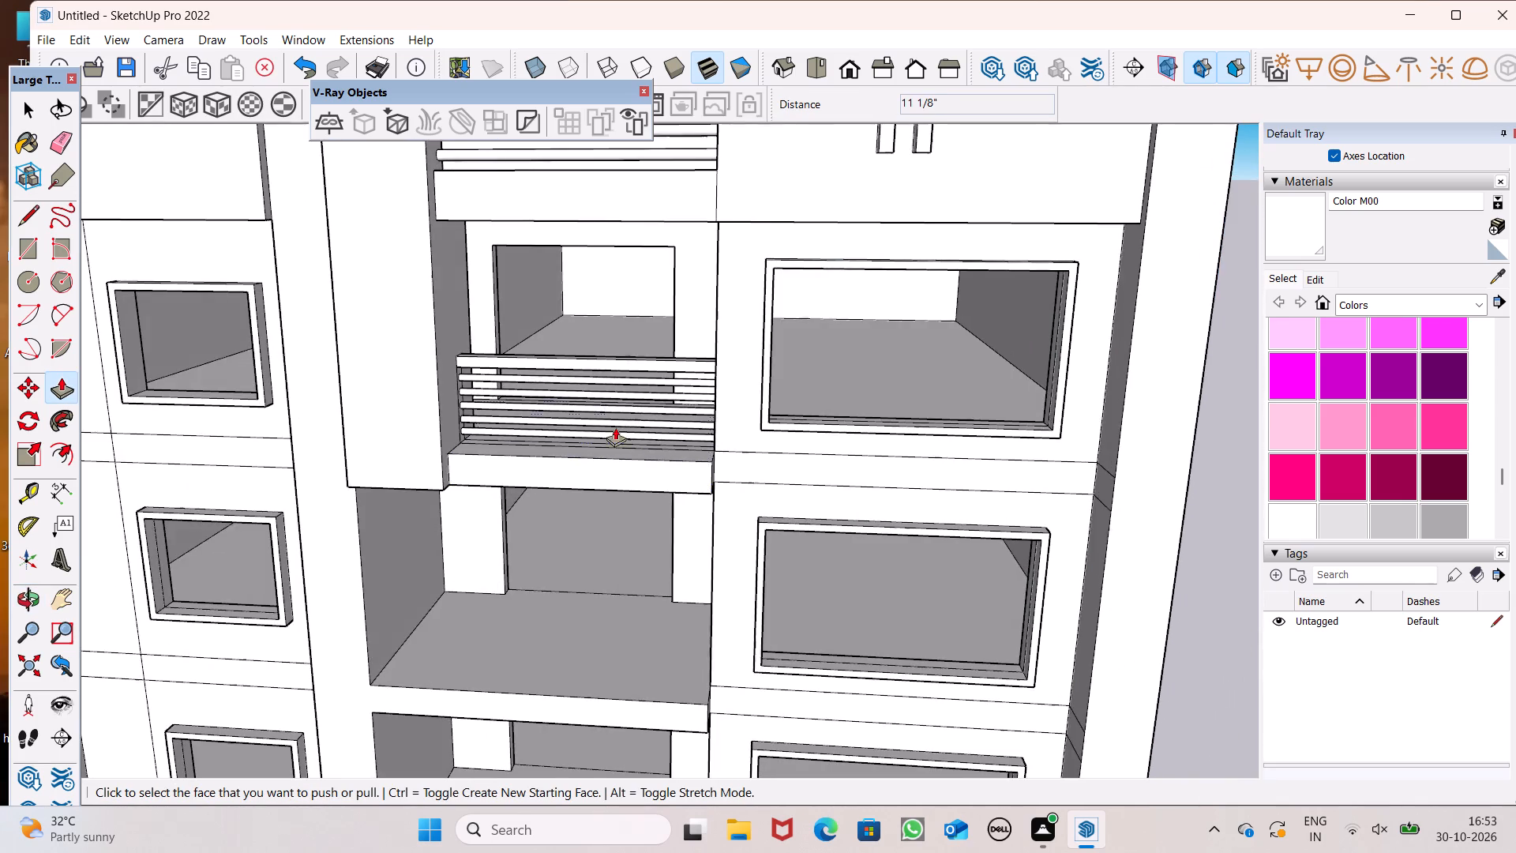
{"action": "scroll", "coordinate": [651, 426], "scroll_direction": "down", "scroll_amount": 7}
{"action": "middle_click_drag", "start_coordinate": [659, 462], "coordinate": [654, 381]}
{"action": "scroll", "coordinate": [651, 381], "scroll_direction": "down", "scroll_amount": 4}
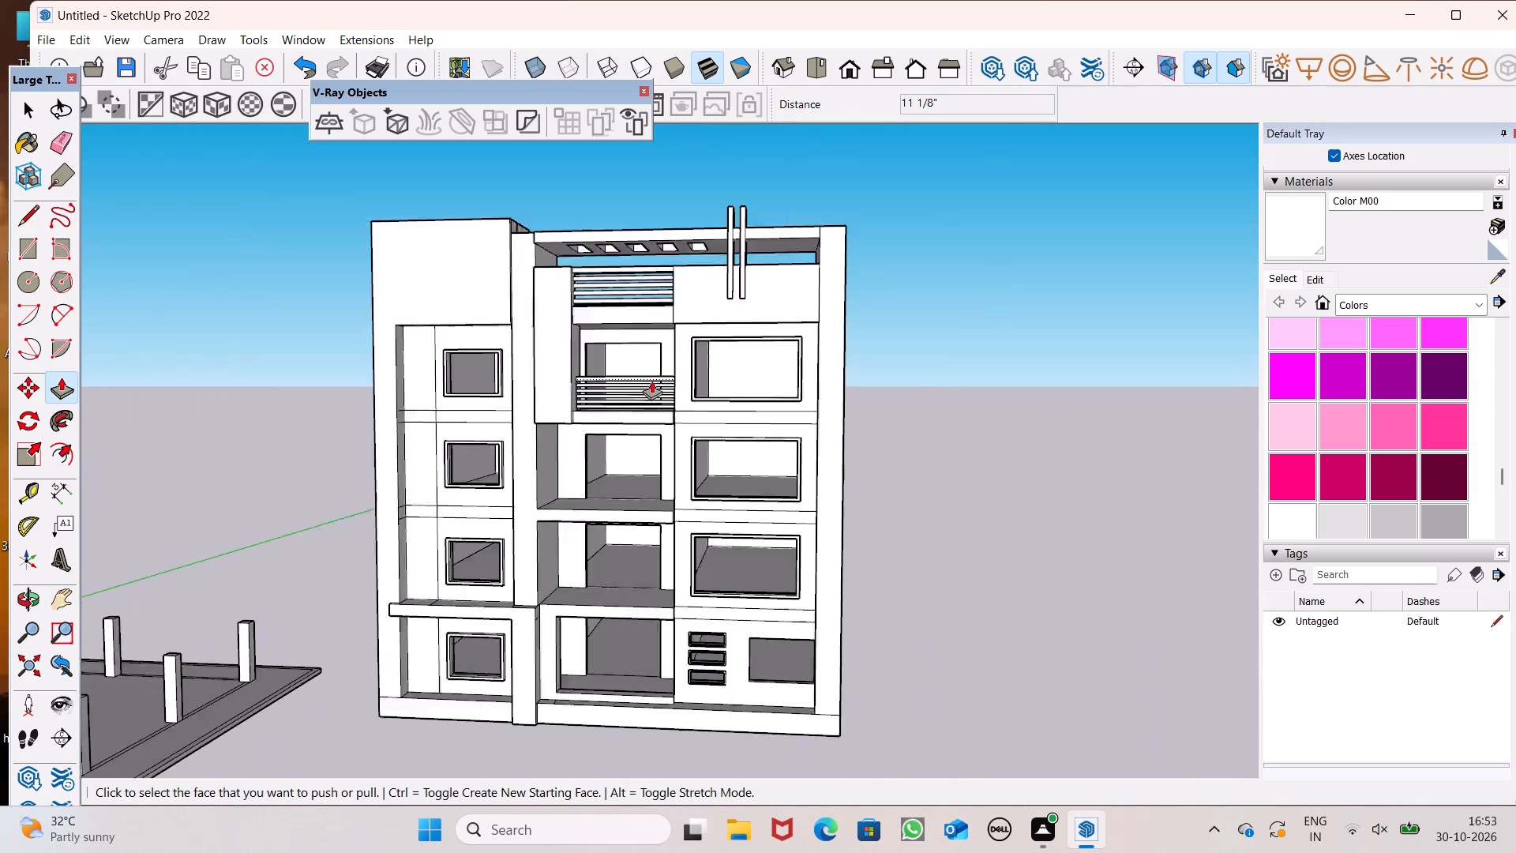
{"action": "scroll", "coordinate": [651, 381], "scroll_direction": "down", "scroll_amount": 2}
{"action": "scroll", "coordinate": [551, 384], "scroll_direction": "down", "scroll_amount": 2}
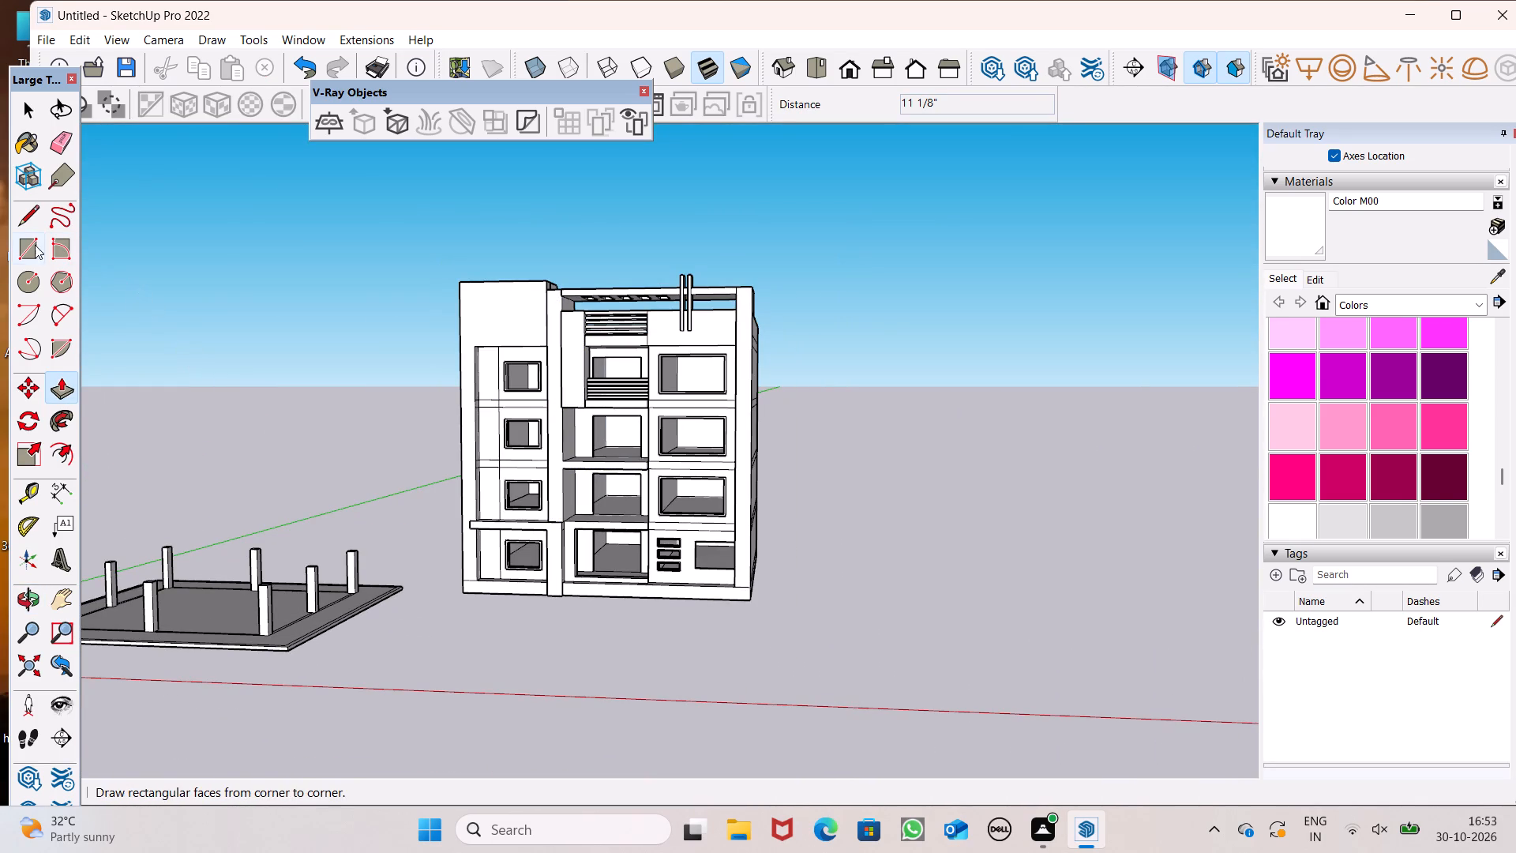
Draw a vertical rectangle about 8' 9" by 11' 7" in the open space beside the building for a door panel.
{"action": "left_click", "coordinate": [30, 243]}
{"action": "middle_click_drag", "start_coordinate": [862, 573], "coordinate": [863, 547]}
{"action": "scroll", "coordinate": [817, 502], "scroll_direction": "up", "scroll_amount": 2}
{"action": "scroll", "coordinate": [817, 502], "scroll_direction": "down", "scroll_amount": 1}
{"action": "scroll", "coordinate": [817, 502], "scroll_direction": "up", "scroll_amount": 2}
{"action": "left_click", "coordinate": [809, 458]}
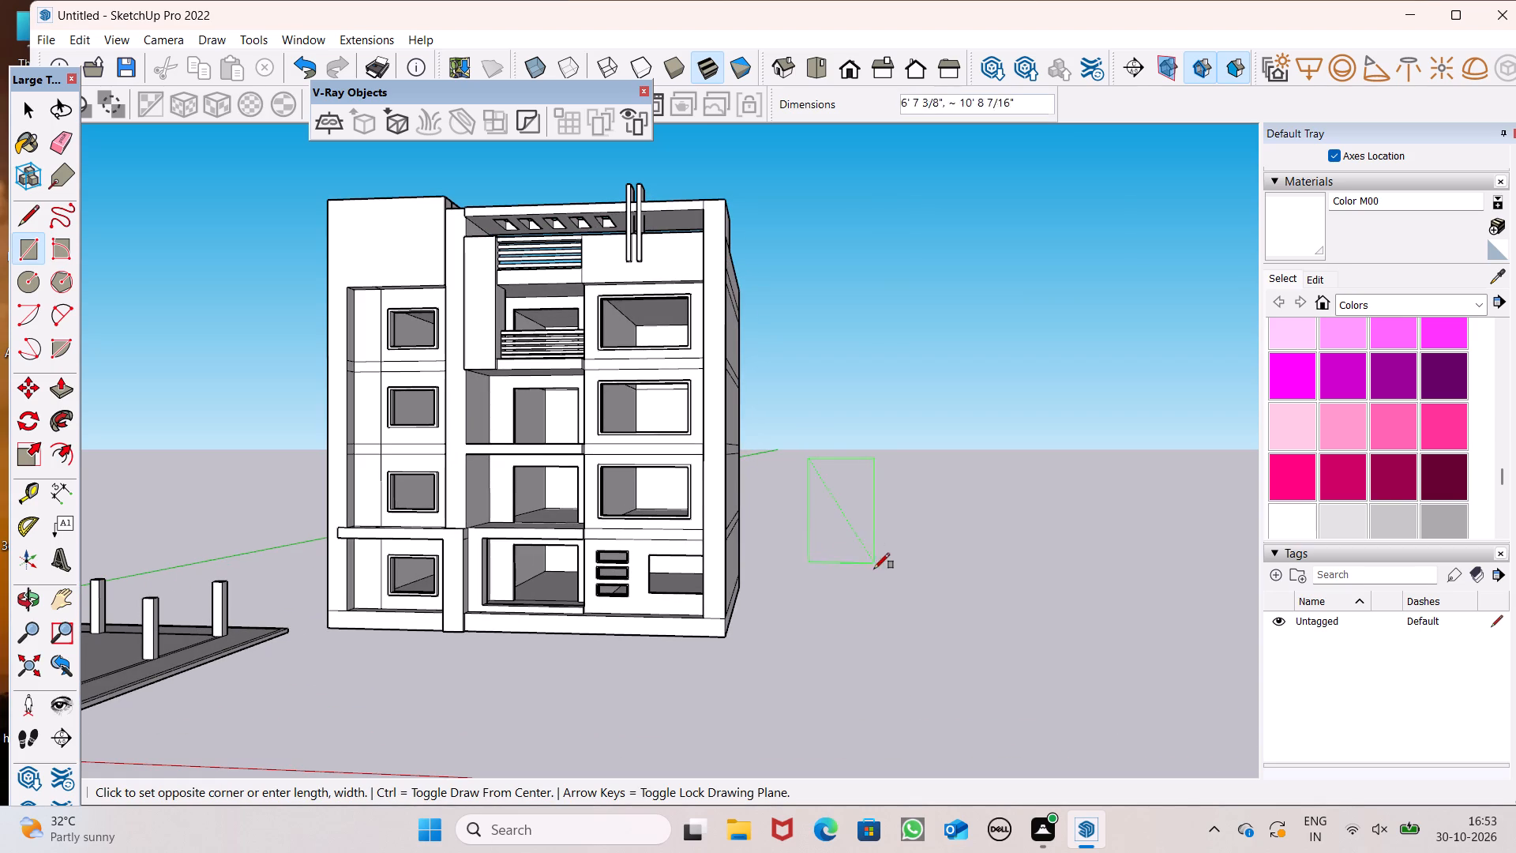
{"action": "scroll", "coordinate": [895, 573], "scroll_direction": "up", "scroll_amount": 2}
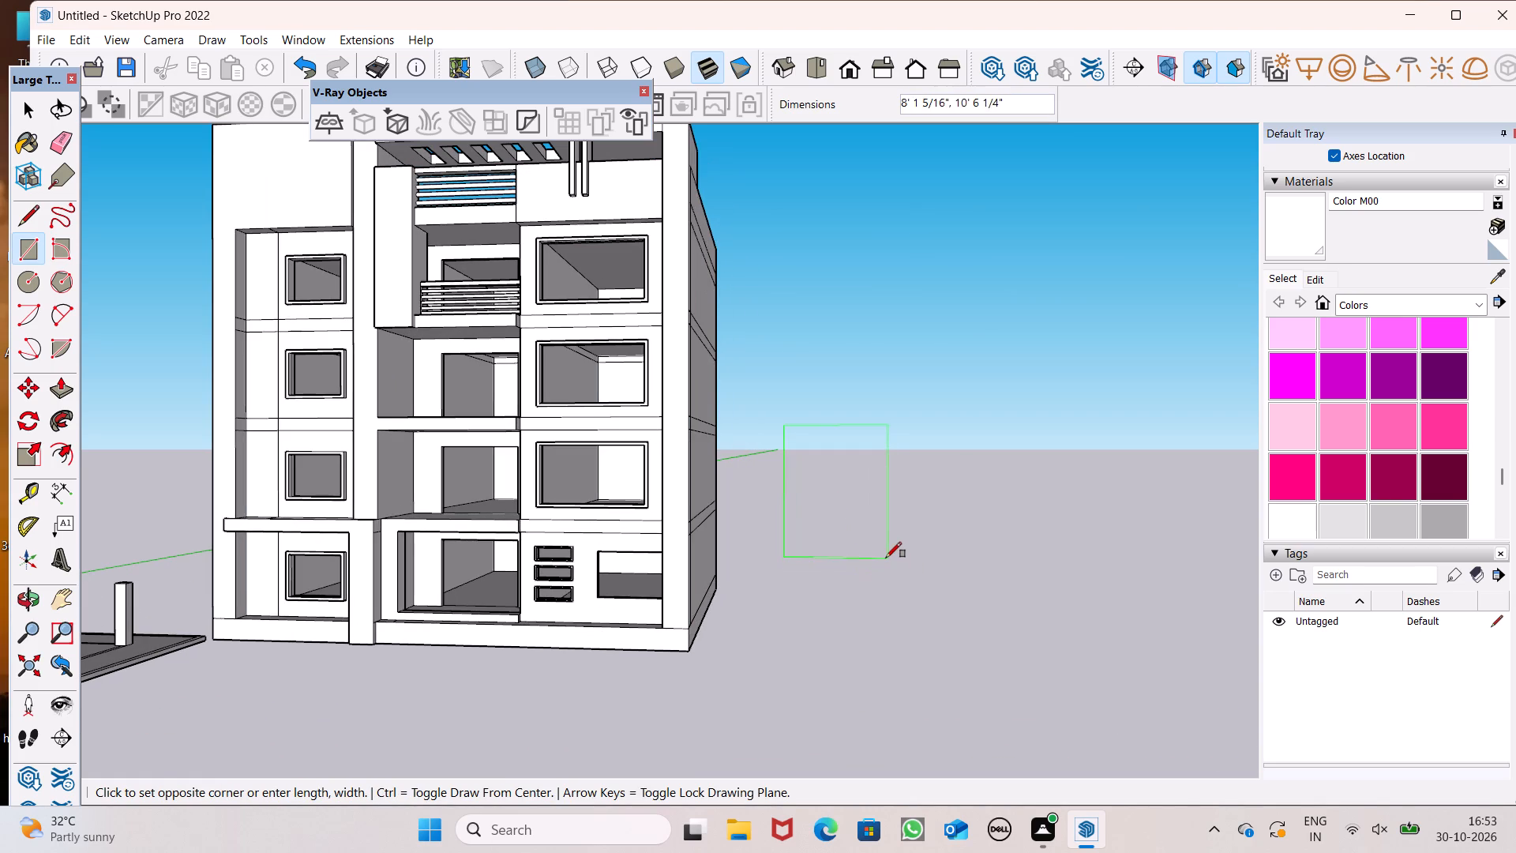
{"action": "left_click", "coordinate": [896, 572]}
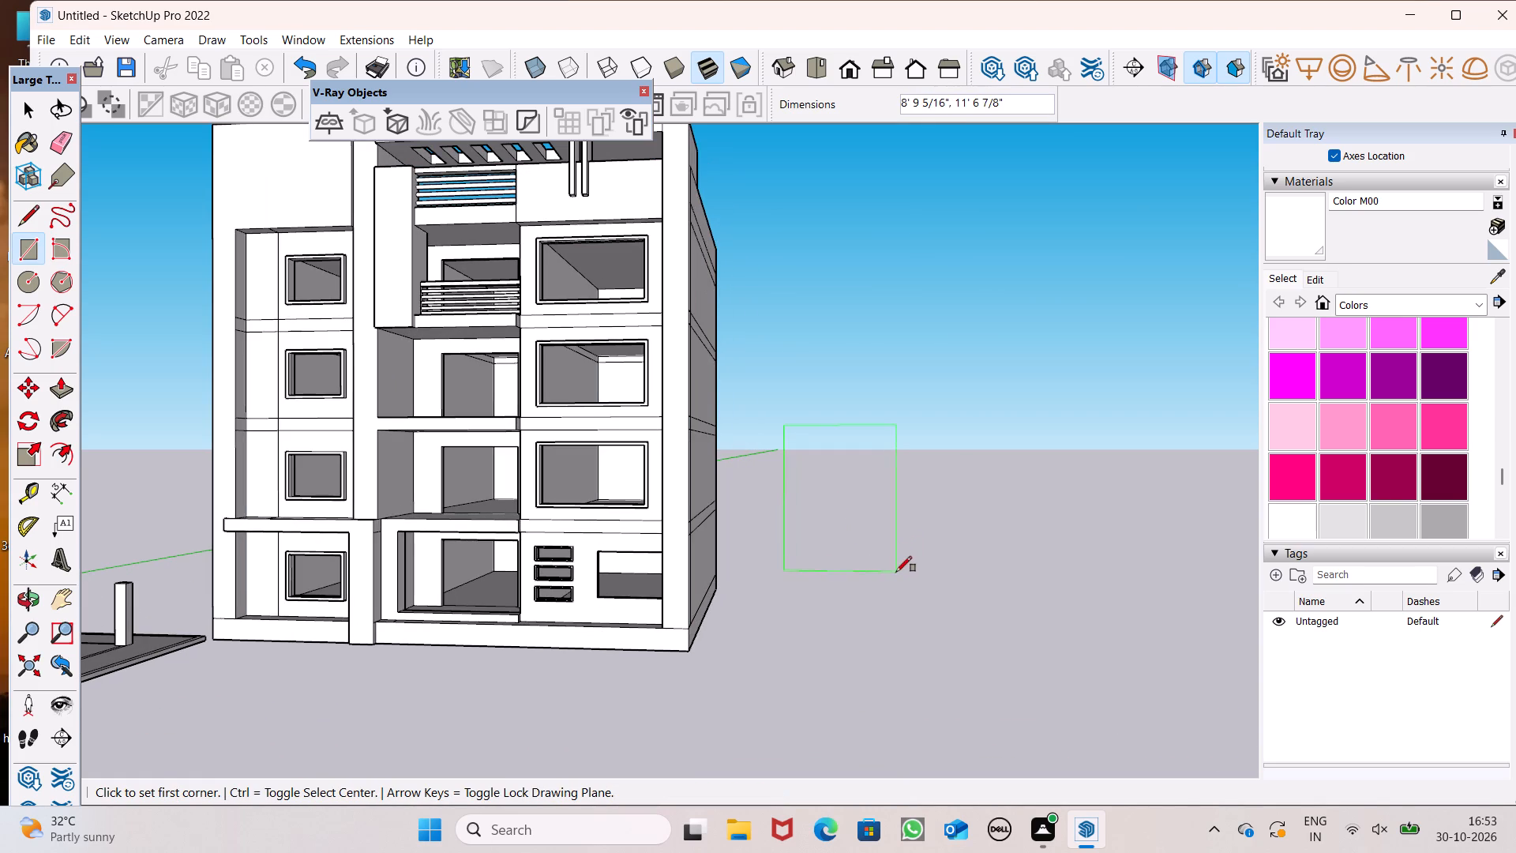
{"action": "scroll", "coordinate": [876, 442], "scroll_direction": "up", "scroll_amount": 4}
{"action": "scroll", "coordinate": [830, 441], "scroll_direction": "down", "scroll_amount": 4}
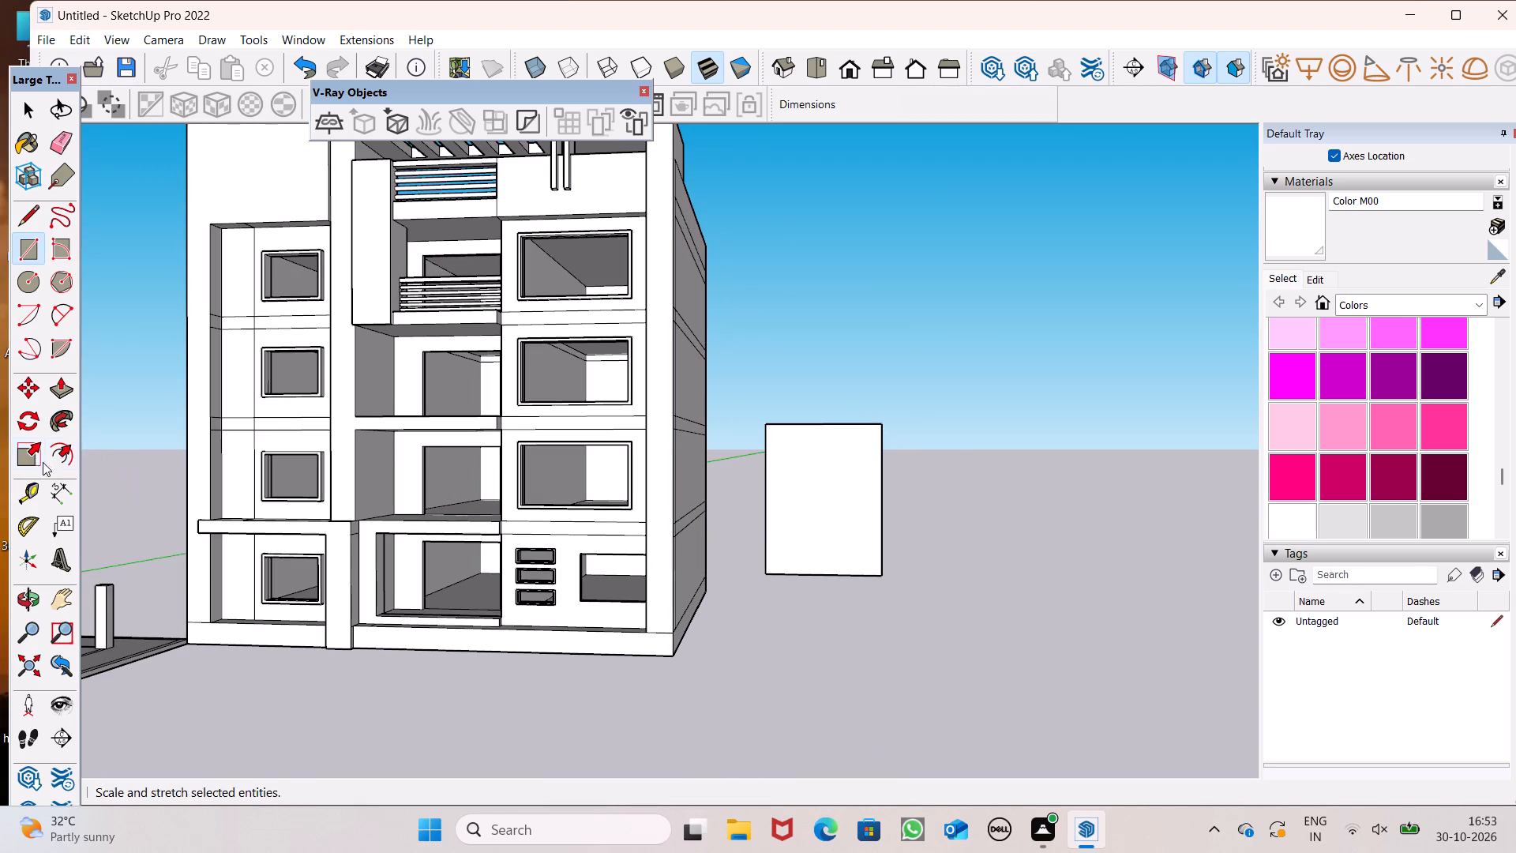
Offset the rectangle's outline inward to form a narrow border around the door panel.
{"action": "left_click", "coordinate": [52, 457]}
{"action": "scroll", "coordinate": [692, 444], "scroll_direction": "up", "scroll_amount": 4}
{"action": "left_click", "coordinate": [813, 423]}
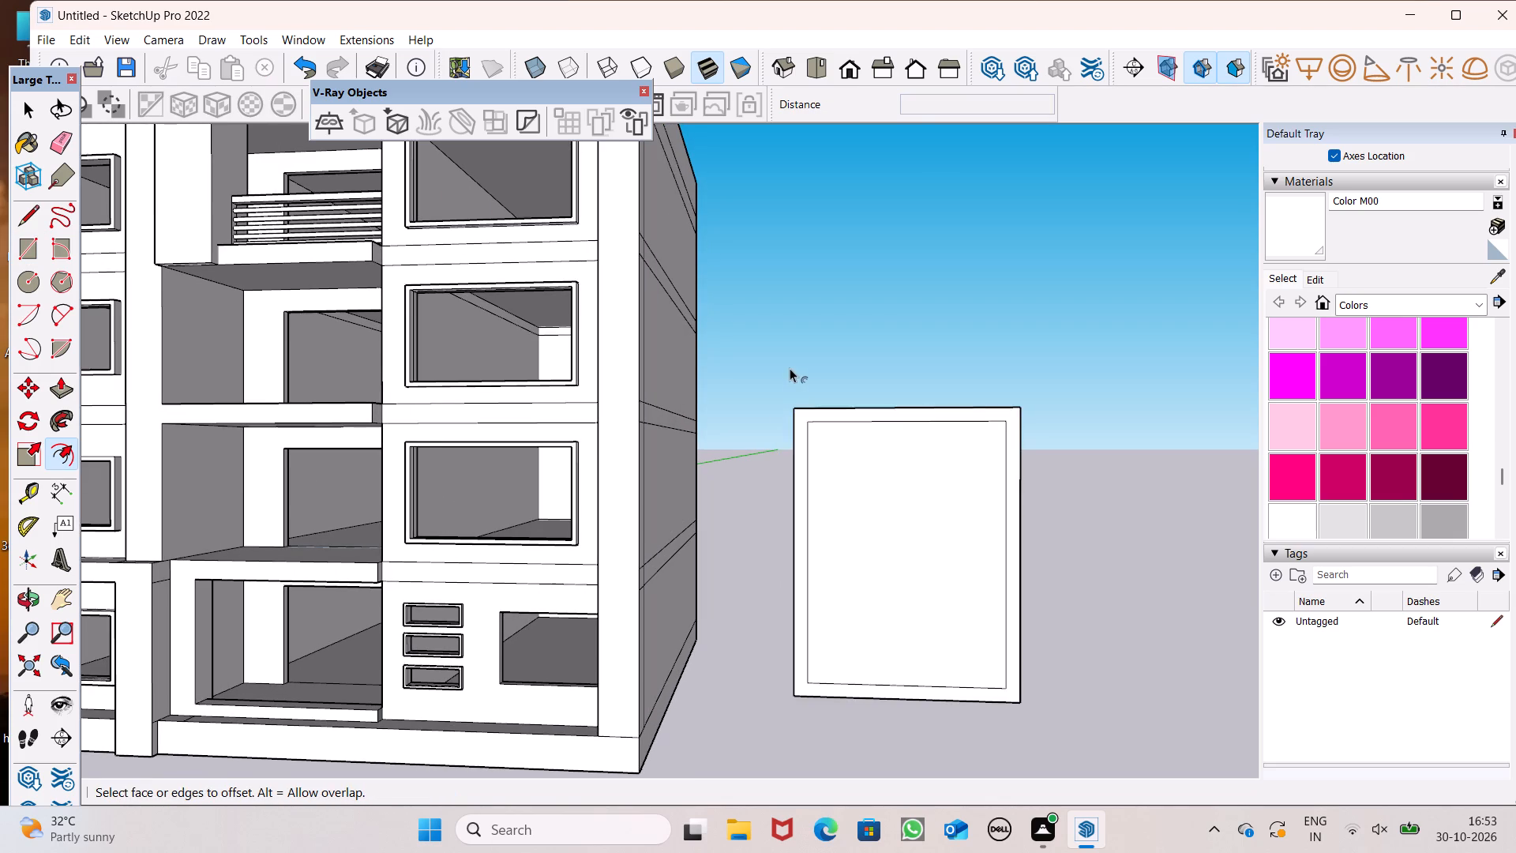
{"action": "scroll", "coordinate": [790, 368], "scroll_direction": "down", "scroll_amount": 3}
Paint the front of the door's inner panel and border with the Wood Veneer 01 material.
{"action": "middle_click_drag", "start_coordinate": [917, 705], "coordinate": [920, 703]}
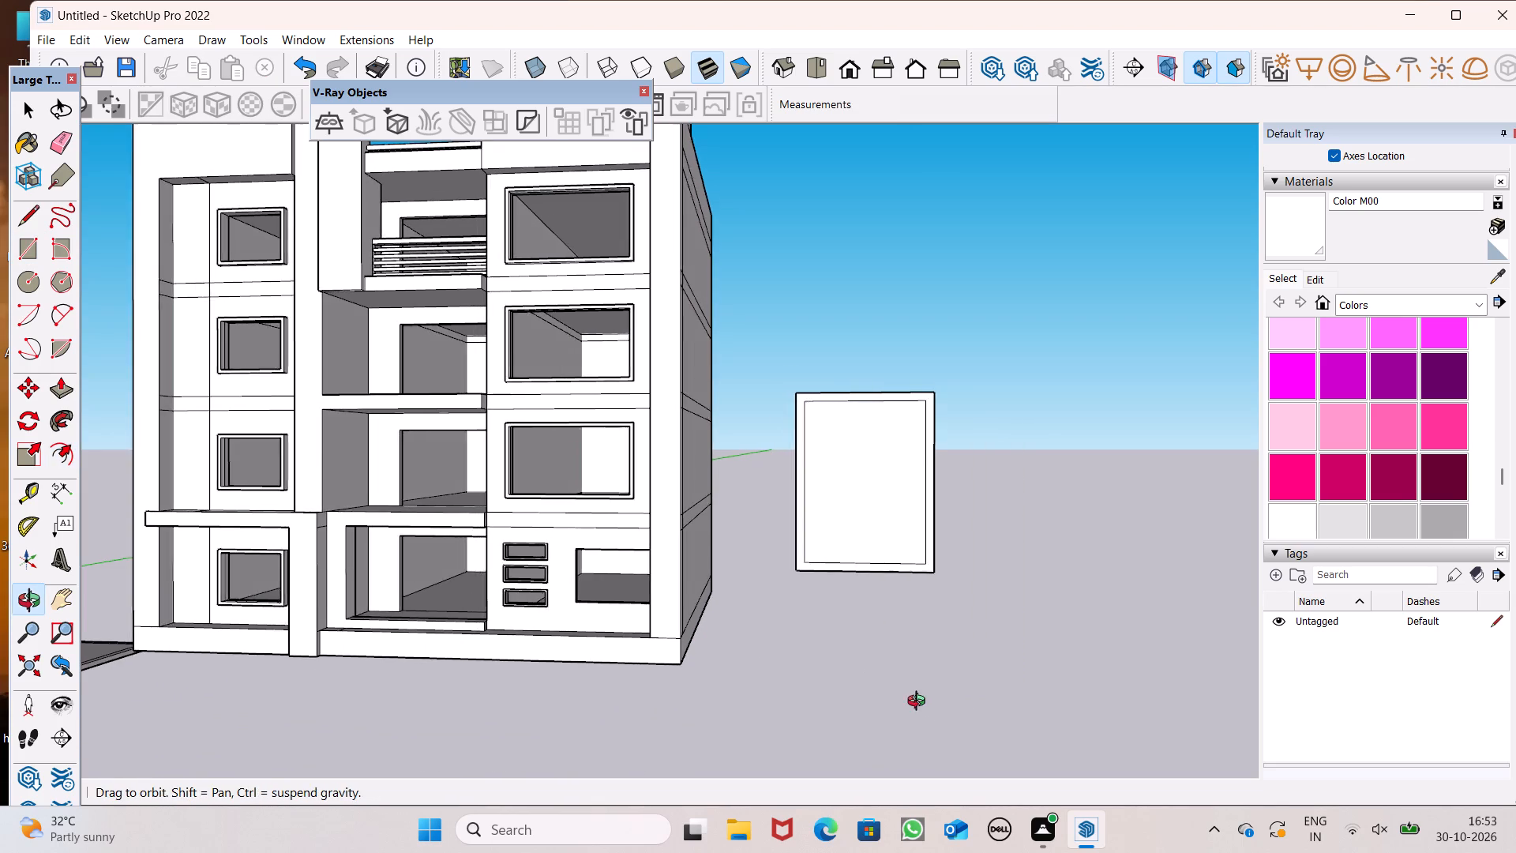
{"action": "middle_click_drag", "start_coordinate": [920, 703], "coordinate": [893, 735]}
{"action": "left_click", "coordinate": [1375, 299]}
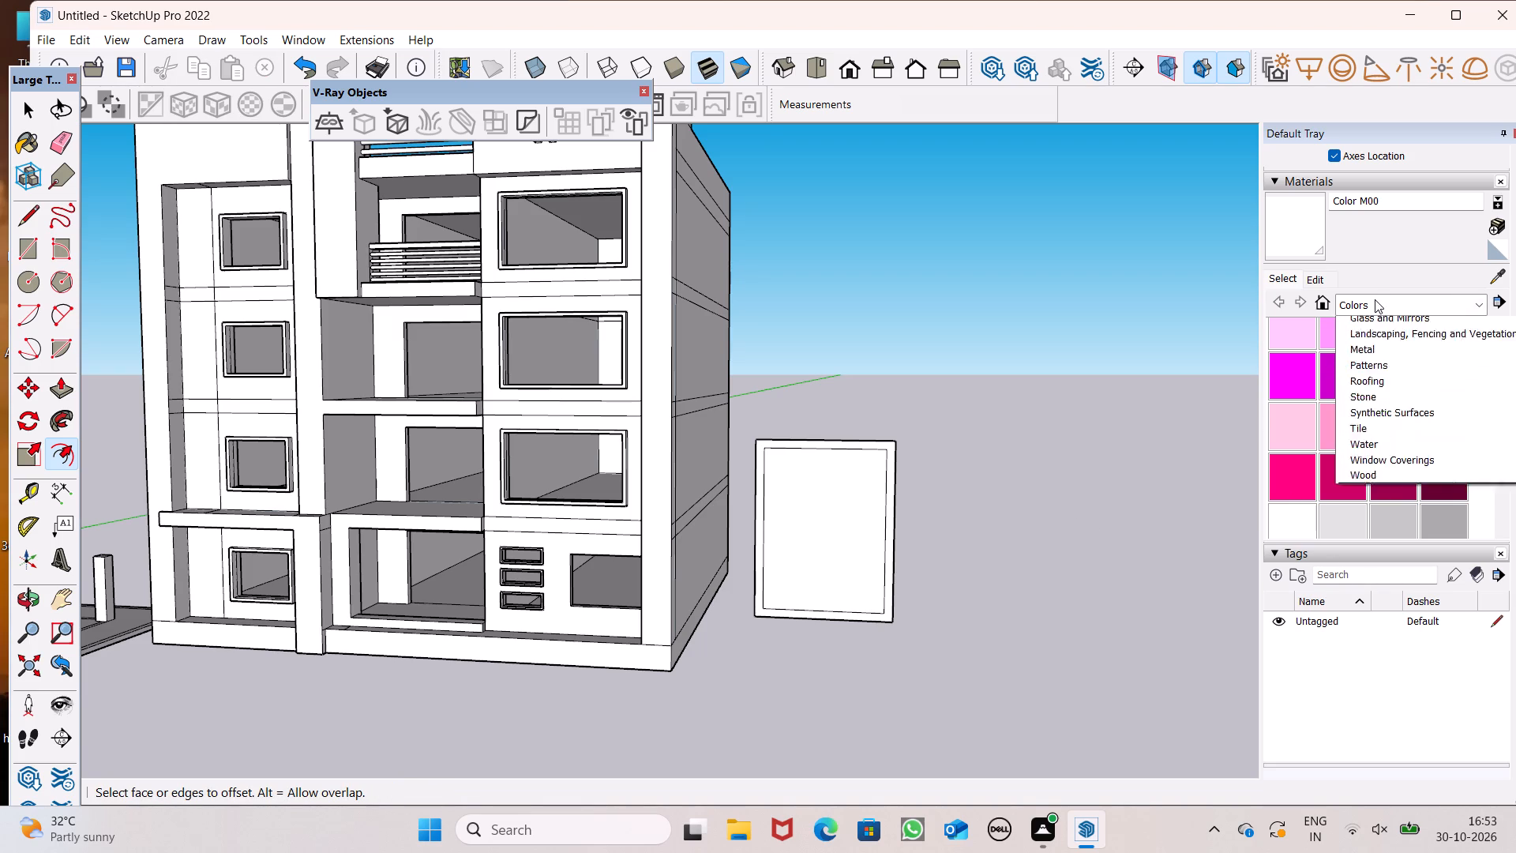
{"action": "left_click", "coordinate": [1366, 557]}
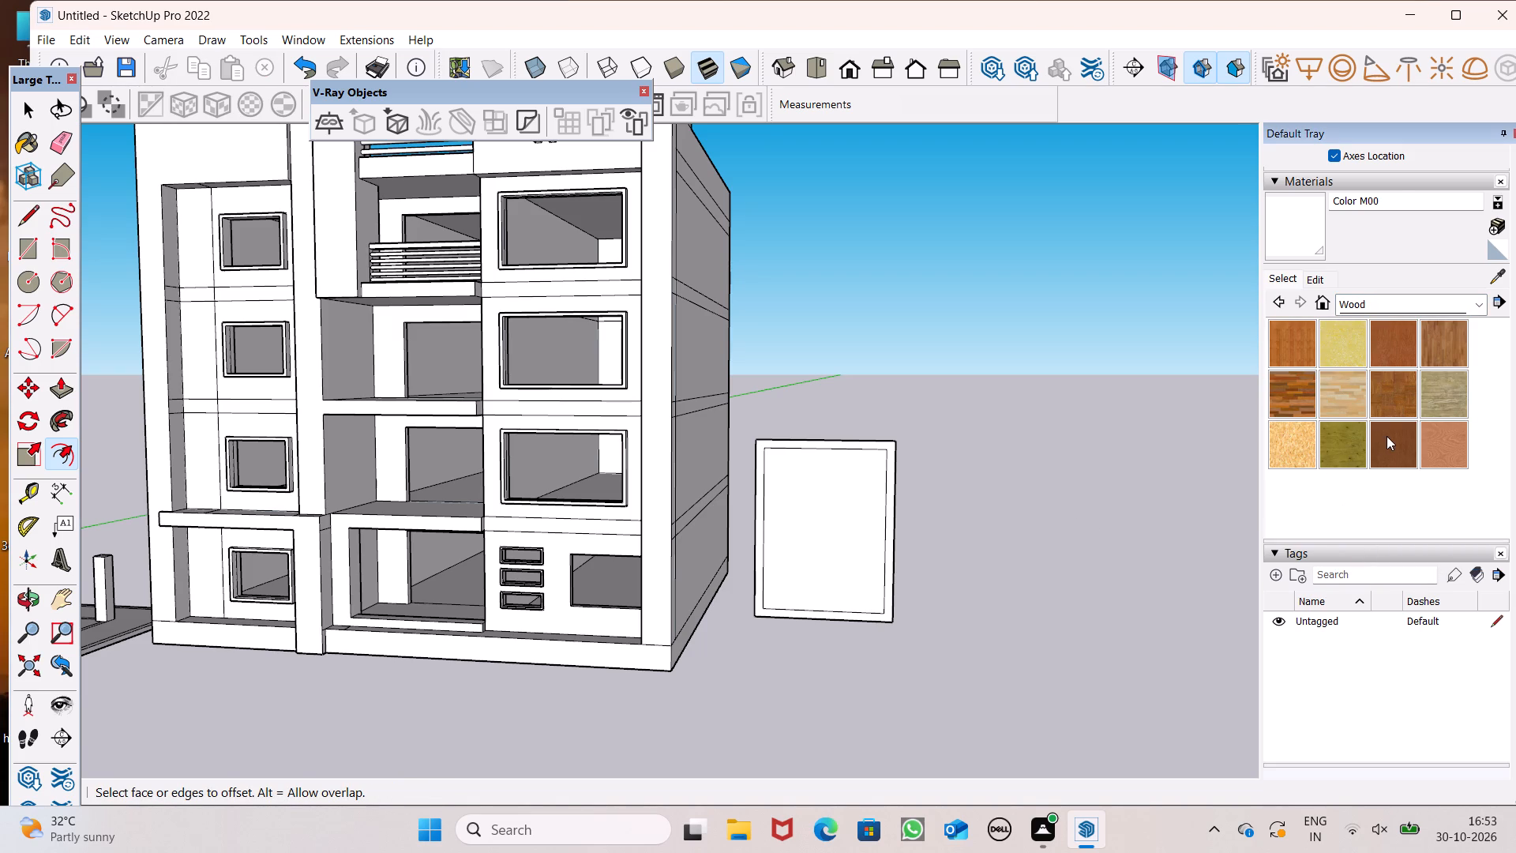
{"action": "left_click", "coordinate": [1387, 436]}
{"action": "scroll", "coordinate": [984, 509], "scroll_direction": "up", "scroll_amount": 3}
{"action": "left_click", "coordinate": [794, 538]}
{"action": "scroll", "coordinate": [814, 454], "scroll_direction": "up", "scroll_amount": 4}
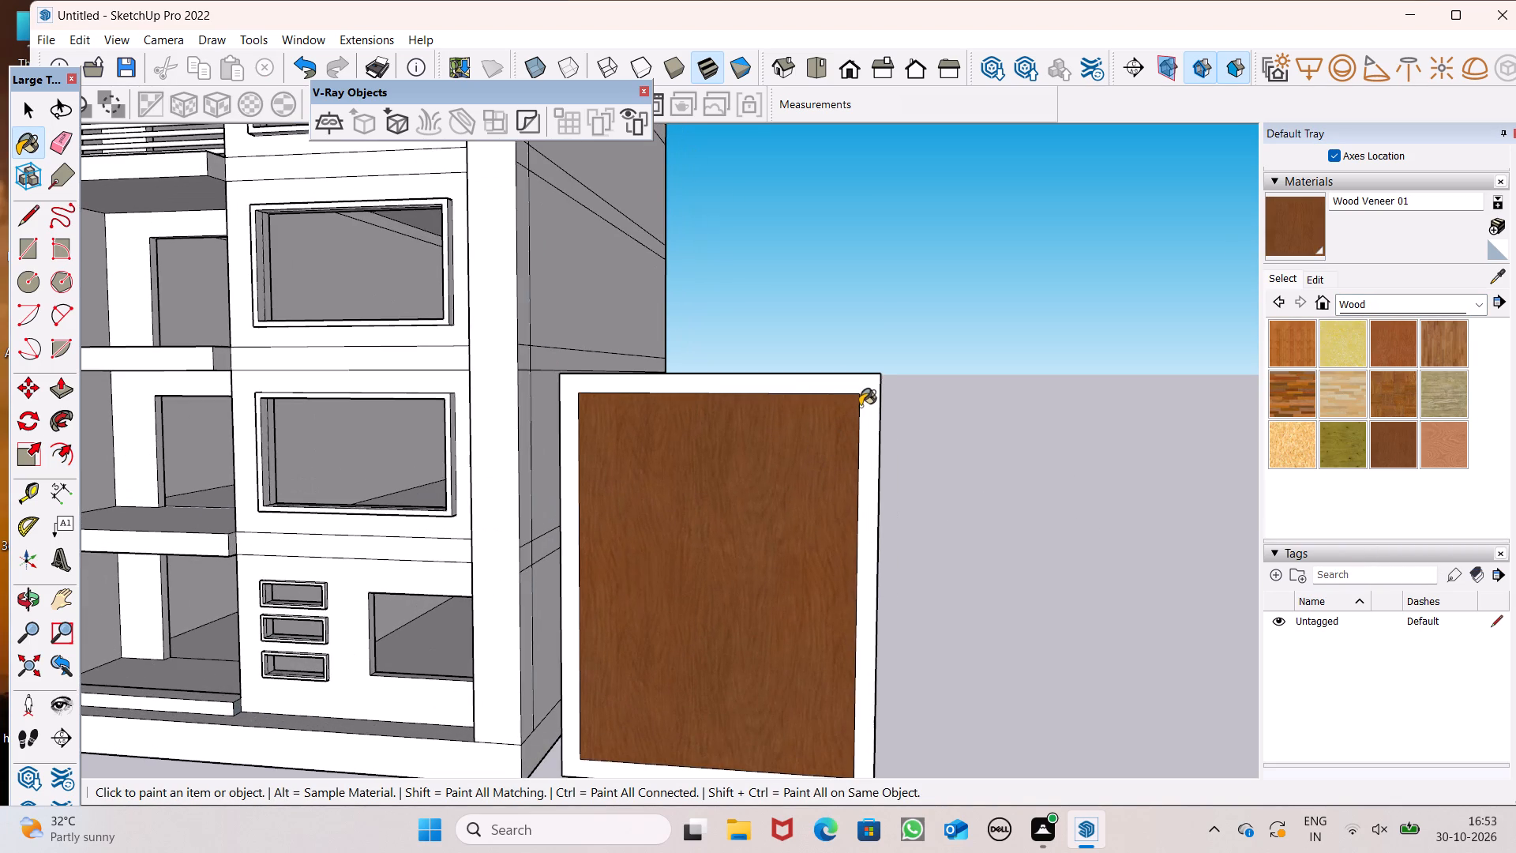
{"action": "left_click", "coordinate": [868, 393]}
Paint the back of the door's inner panel and border with Wood Veneer 01.
{"action": "scroll", "coordinate": [869, 399], "scroll_direction": "down", "scroll_amount": 6}
{"action": "middle_click_drag", "start_coordinate": [893, 534], "coordinate": [749, 586]}
{"action": "scroll", "coordinate": [755, 595], "scroll_direction": "up", "scroll_amount": 1}
{"action": "scroll", "coordinate": [914, 465], "scroll_direction": "down", "scroll_amount": 6}
{"action": "scroll", "coordinate": [918, 474], "scroll_direction": "up", "scroll_amount": 1}
{"action": "scroll", "coordinate": [960, 411], "scroll_direction": "down", "scroll_amount": 5}
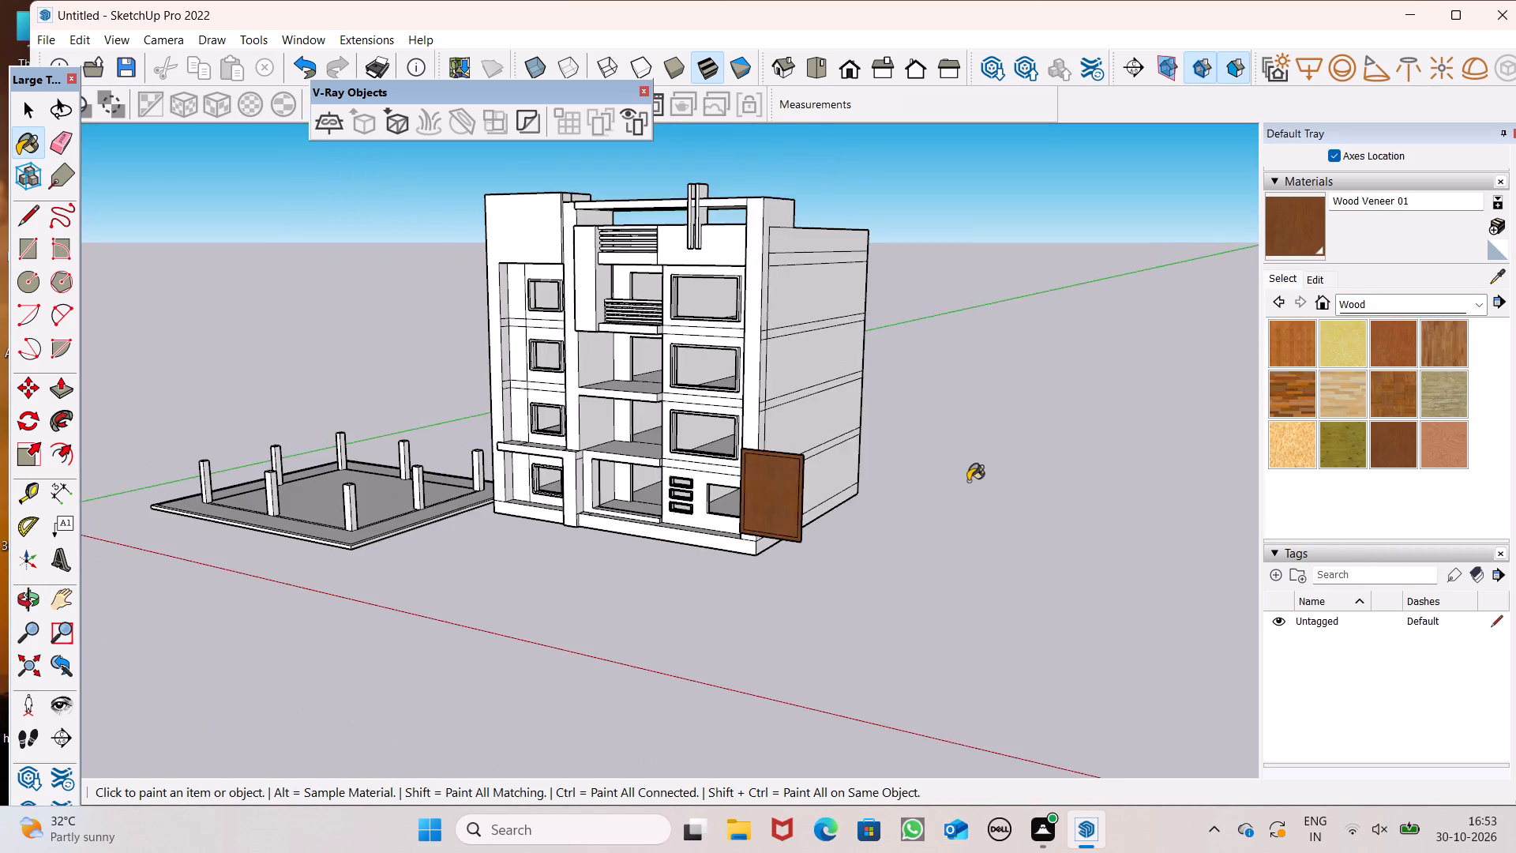
{"action": "middle_click_drag", "start_coordinate": [947, 504], "coordinate": [401, 643]}
{"action": "scroll", "coordinate": [915, 528], "scroll_direction": "down", "scroll_amount": 7}
{"action": "middle_click_drag", "start_coordinate": [504, 633], "coordinate": [437, 615]}
{"action": "scroll", "coordinate": [503, 550], "scroll_direction": "up", "scroll_amount": 5}
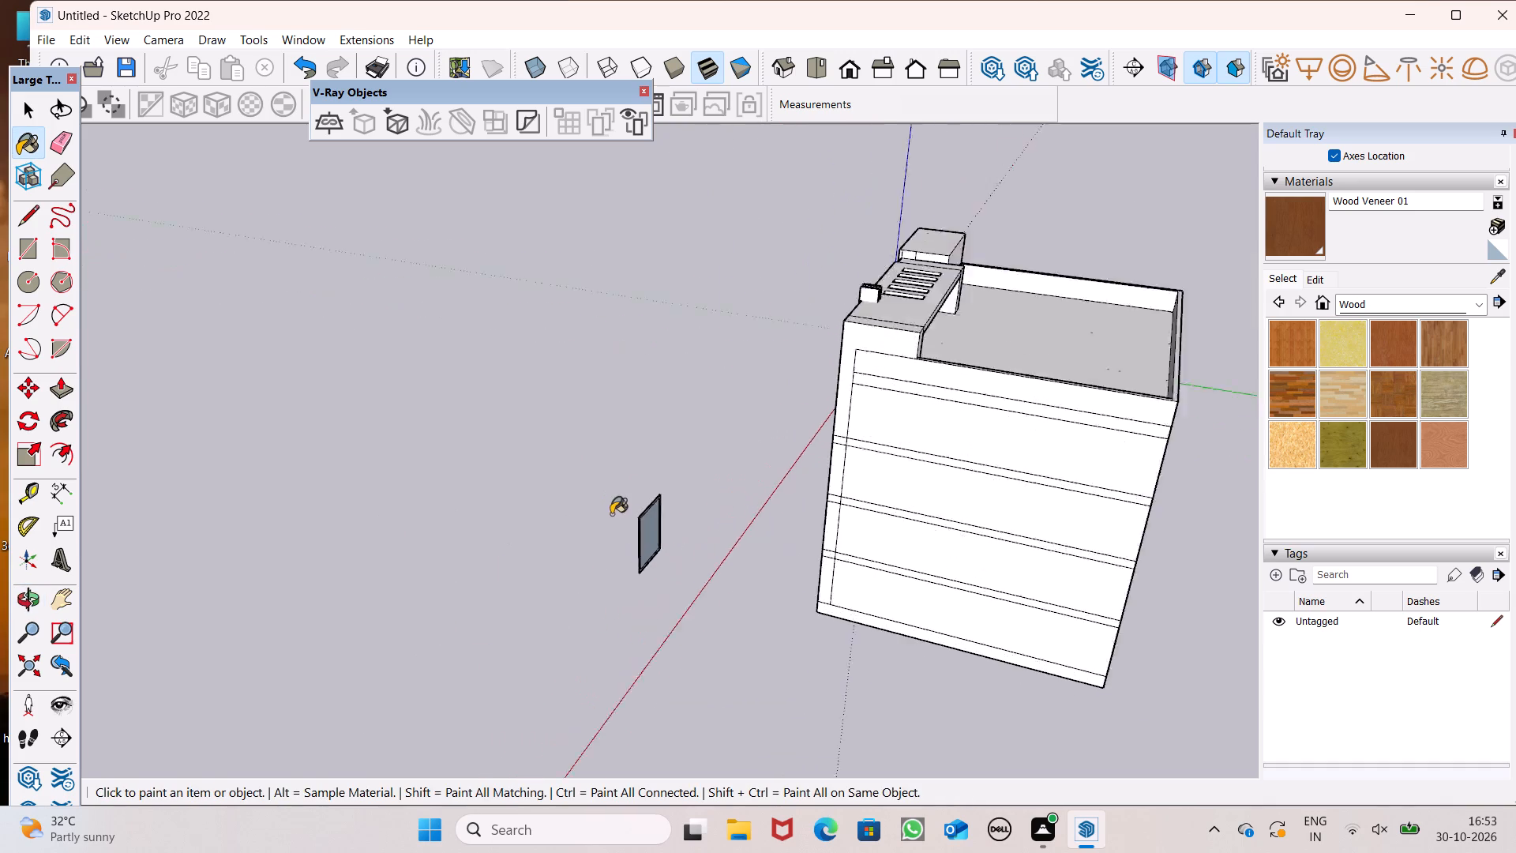
{"action": "scroll", "coordinate": [611, 514], "scroll_direction": "up", "scroll_amount": 3}
{"action": "middle_click_drag", "start_coordinate": [554, 591], "coordinate": [482, 588]}
{"action": "scroll", "coordinate": [576, 545], "scroll_direction": "up", "scroll_amount": 5}
{"action": "scroll", "coordinate": [733, 557], "scroll_direction": "up", "scroll_amount": 2}
{"action": "scroll", "coordinate": [733, 556], "scroll_direction": "down", "scroll_amount": 1}
{"action": "scroll", "coordinate": [733, 556], "scroll_direction": "up", "scroll_amount": 3}
{"action": "left_click", "coordinate": [696, 542]}
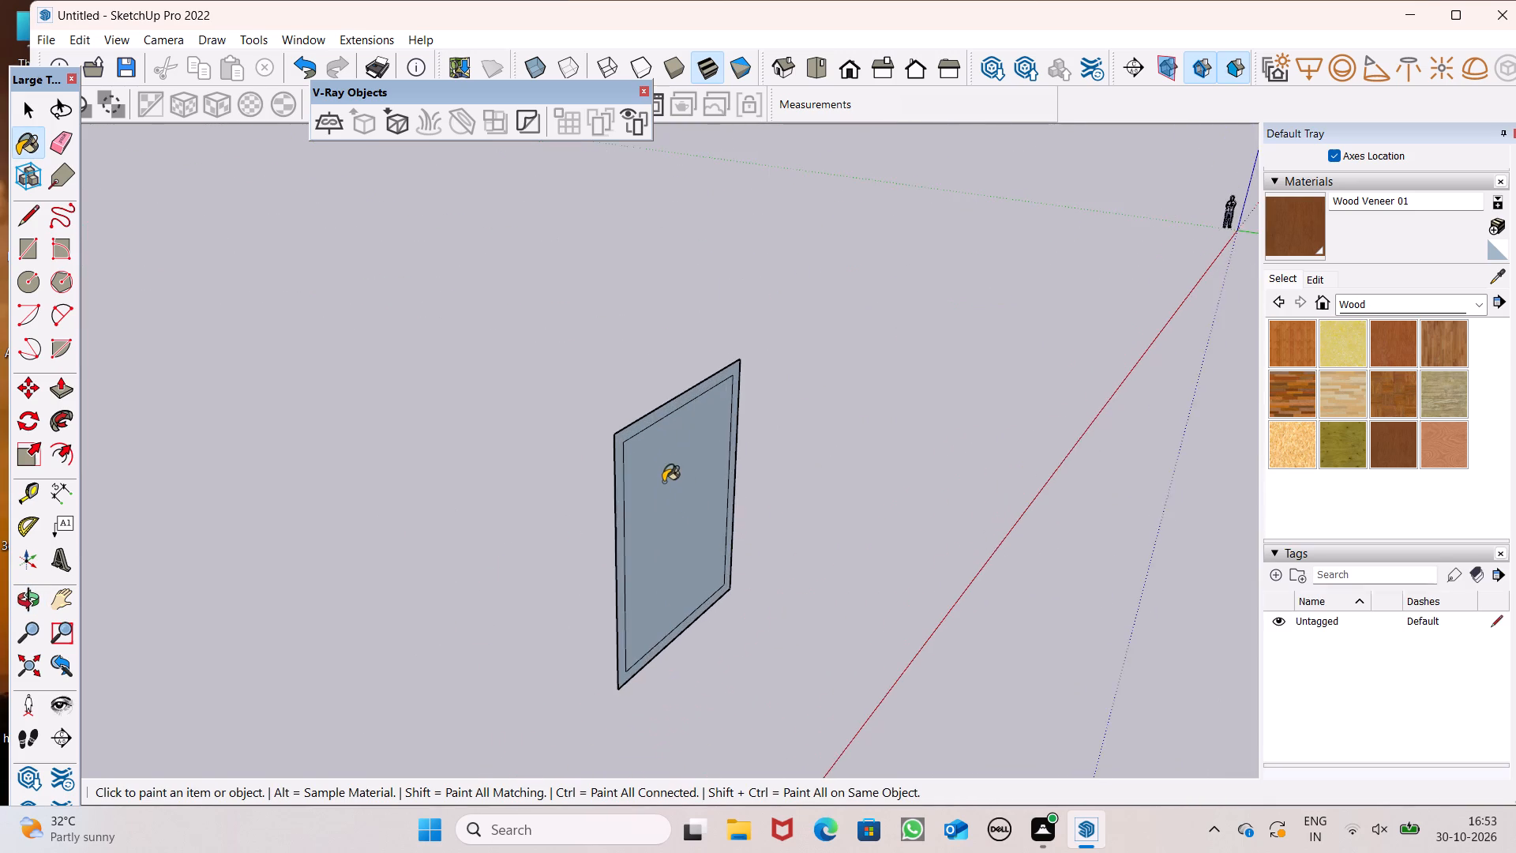
{"action": "scroll", "coordinate": [655, 470], "scroll_direction": "up", "scroll_amount": 6}
{"action": "left_click", "coordinate": [591, 405]}
{"action": "scroll", "coordinate": [640, 463], "scroll_direction": "down", "scroll_amount": 4}
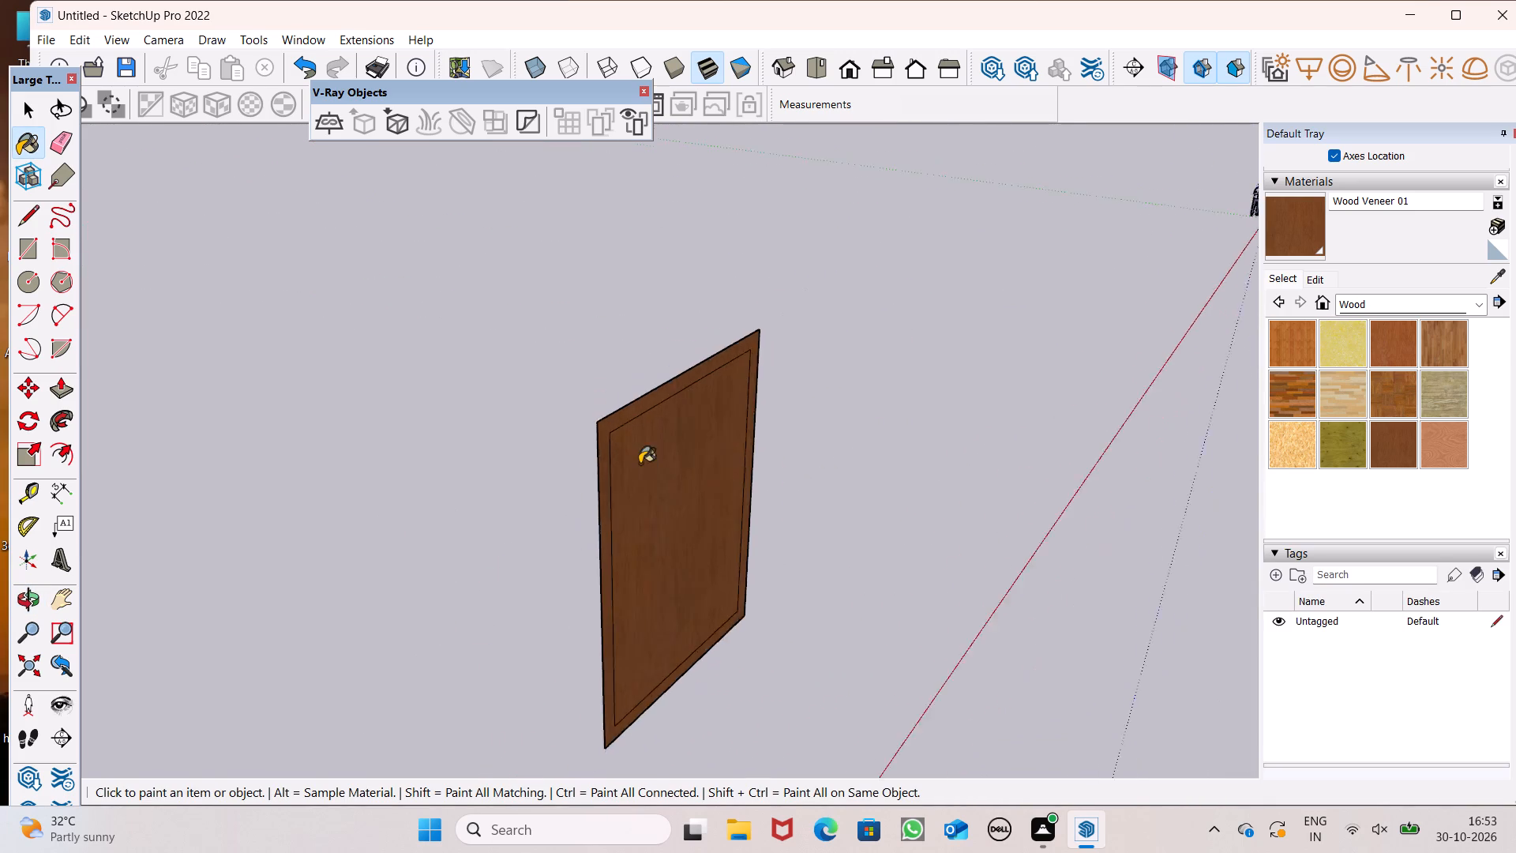
Extrude the door's border forward by about 8 5/8" to make a raised frame around the panel.
{"action": "scroll", "coordinate": [640, 464], "scroll_direction": "down", "scroll_amount": 2}
{"action": "middle_click_drag", "start_coordinate": [567, 551], "coordinate": [1326, 644]}
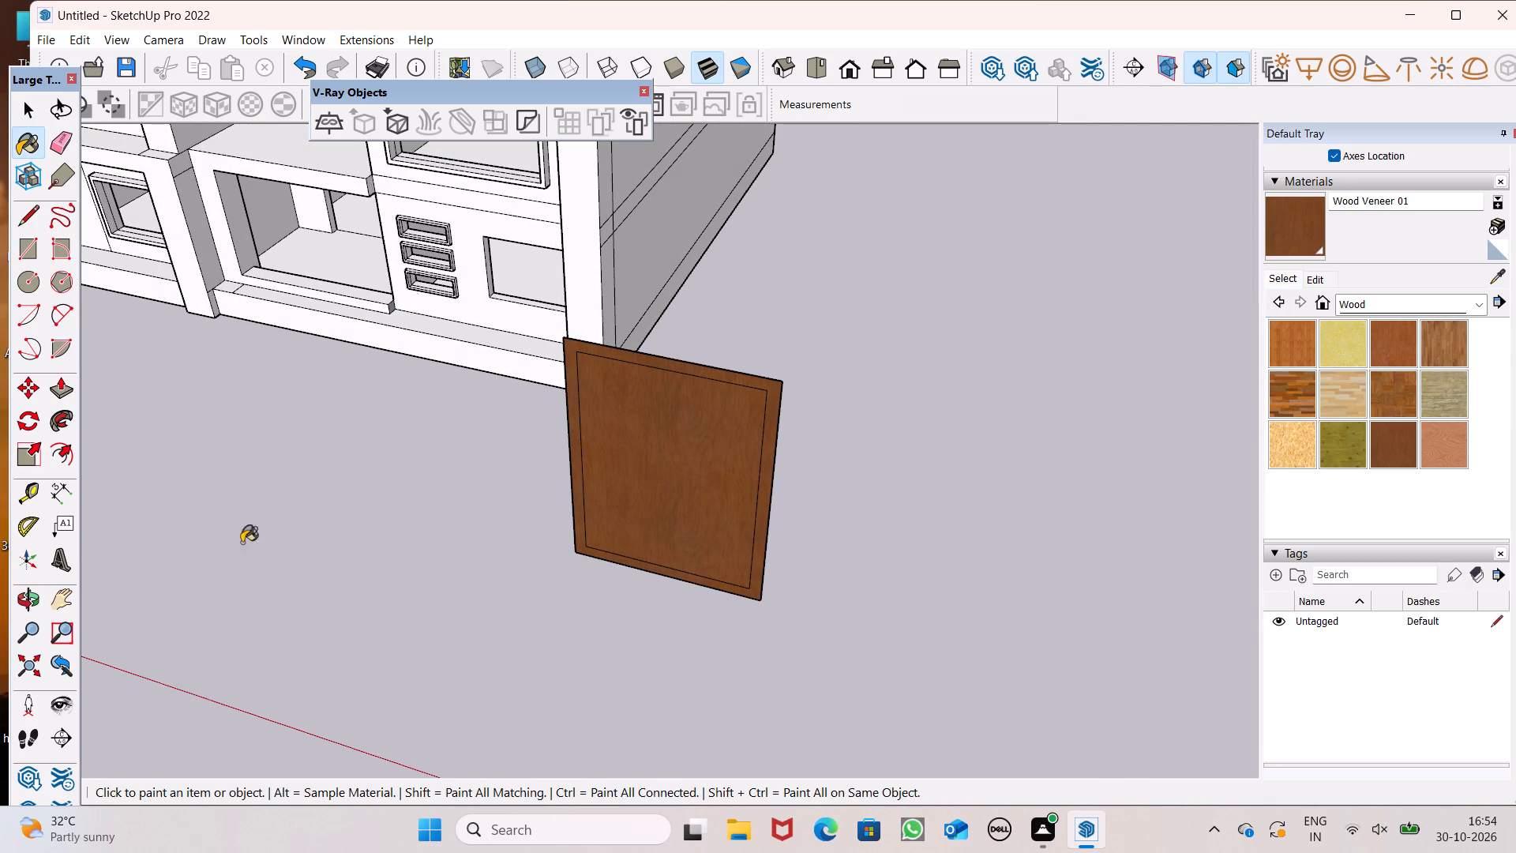
{"action": "left_click", "coordinate": [66, 394]}
{"action": "scroll", "coordinate": [670, 538], "scroll_direction": "down", "scroll_amount": 2}
{"action": "scroll", "coordinate": [667, 550], "scroll_direction": "up", "scroll_amount": 5}
{"action": "scroll", "coordinate": [785, 552], "scroll_direction": "down", "scroll_amount": 5}
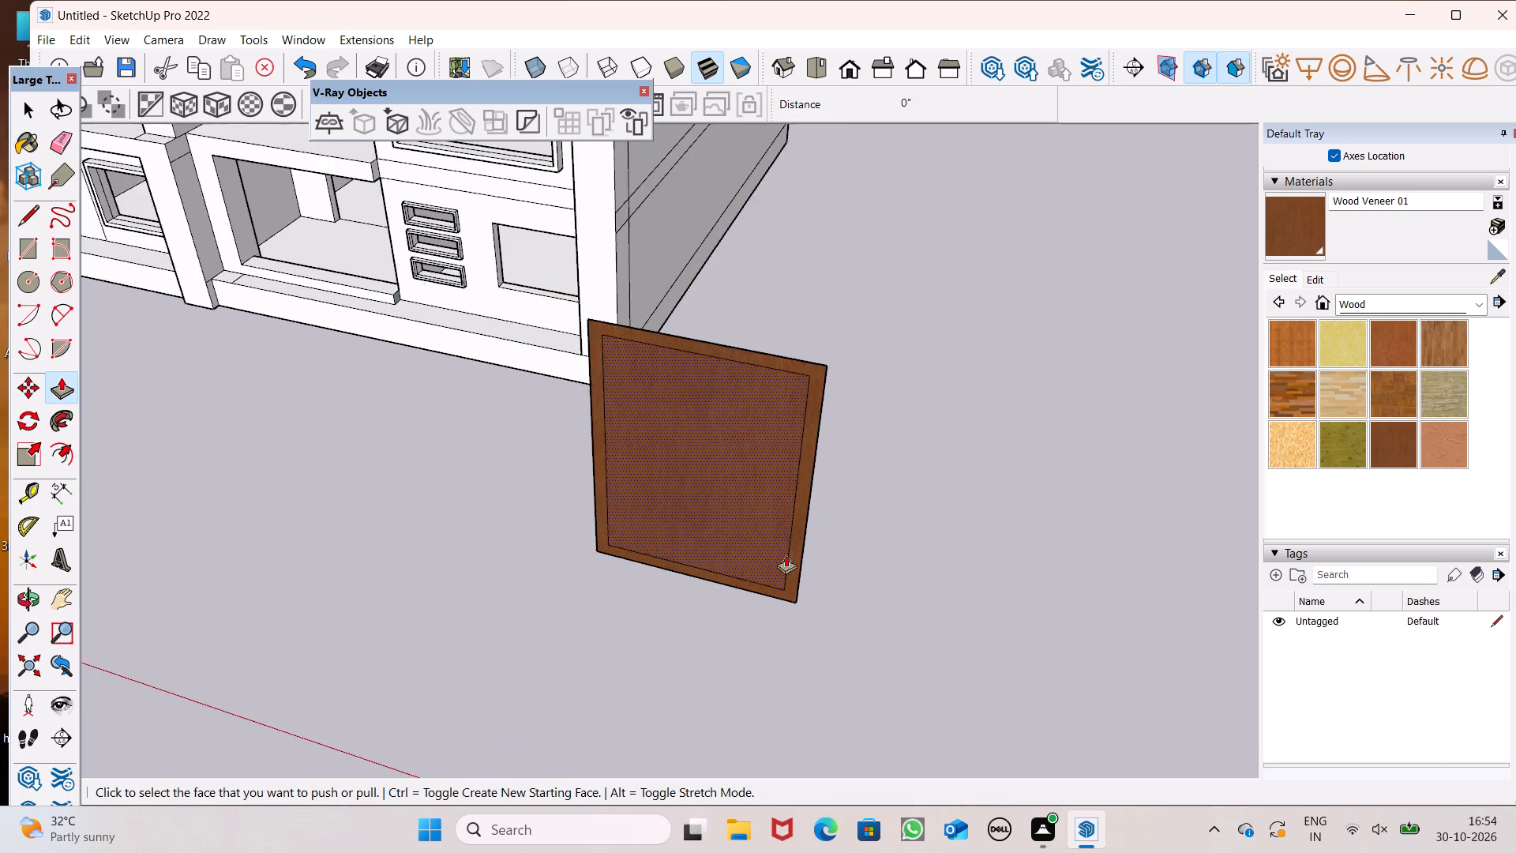
{"action": "middle_click_drag", "start_coordinate": [779, 563], "coordinate": [756, 479]}
{"action": "scroll", "coordinate": [772, 509], "scroll_direction": "down", "scroll_amount": 3}
{"action": "middle_click_drag", "start_coordinate": [772, 509], "coordinate": [819, 506]}
{"action": "scroll", "coordinate": [773, 509], "scroll_direction": "up", "scroll_amount": 1}
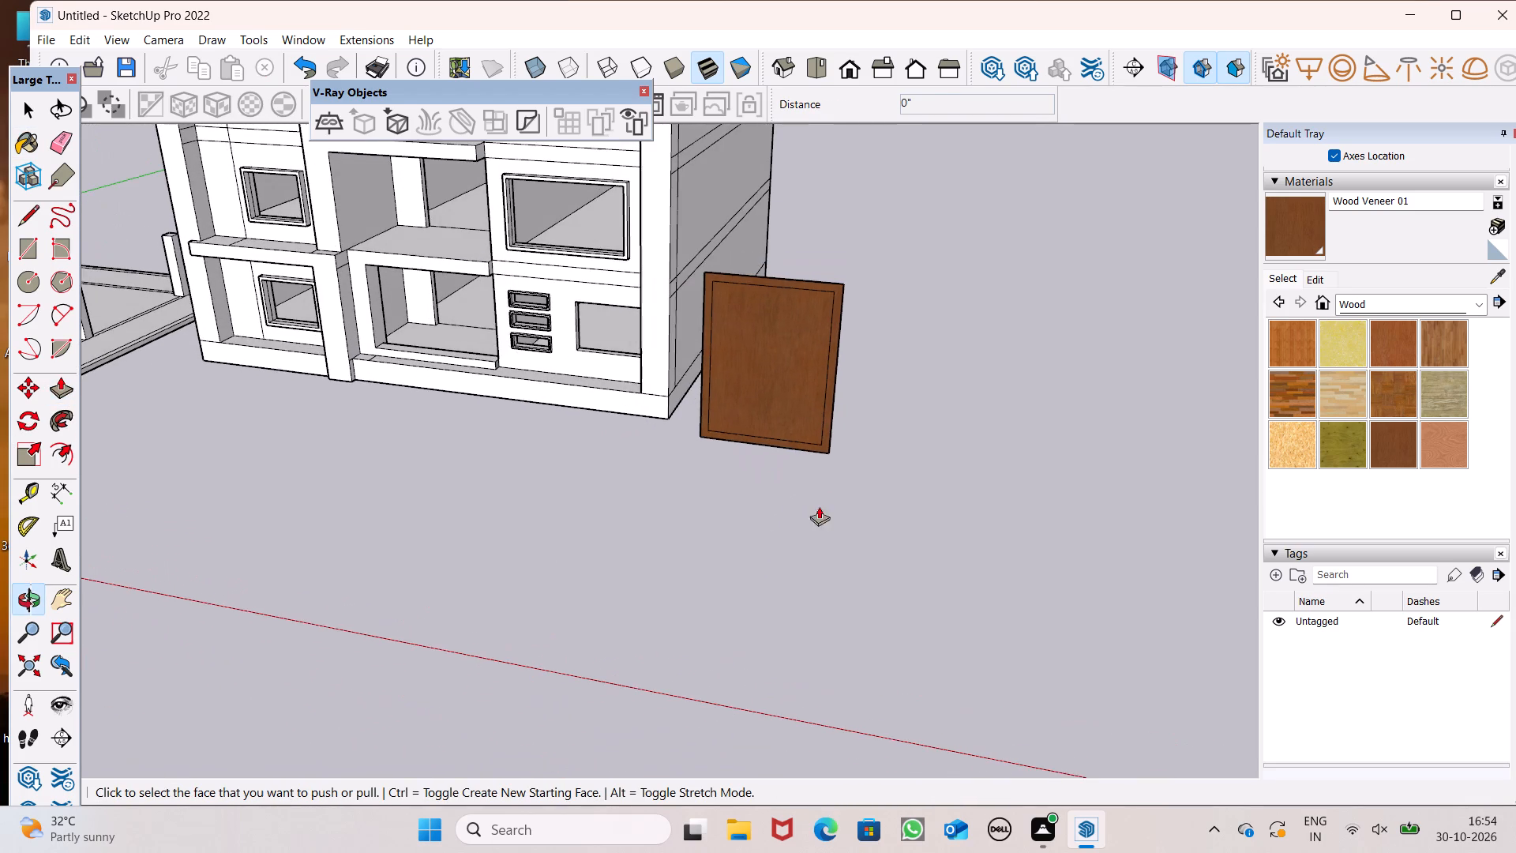
{"action": "scroll", "coordinate": [802, 507], "scroll_direction": "down", "scroll_amount": 2}
{"action": "scroll", "coordinate": [763, 403], "scroll_direction": "up", "scroll_amount": 4}
{"action": "scroll", "coordinate": [786, 460], "scroll_direction": "down", "scroll_amount": 3}
{"action": "scroll", "coordinate": [765, 348], "scroll_direction": "up", "scroll_amount": 2}
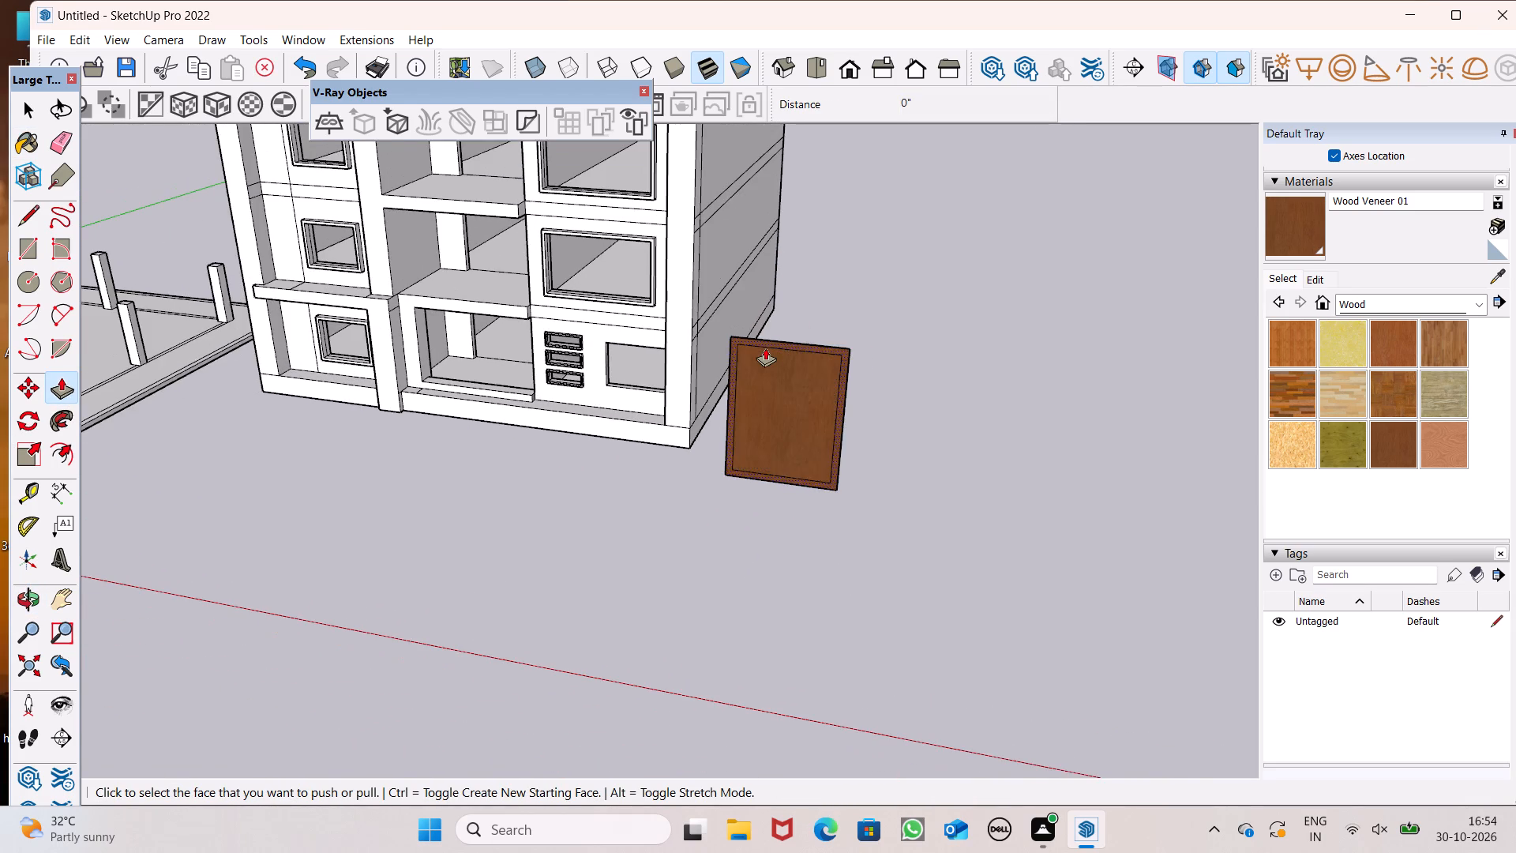
{"action": "scroll", "coordinate": [765, 348], "scroll_direction": "up", "scroll_amount": 7}
{"action": "scroll", "coordinate": [910, 697], "scroll_direction": "up", "scroll_amount": 3}
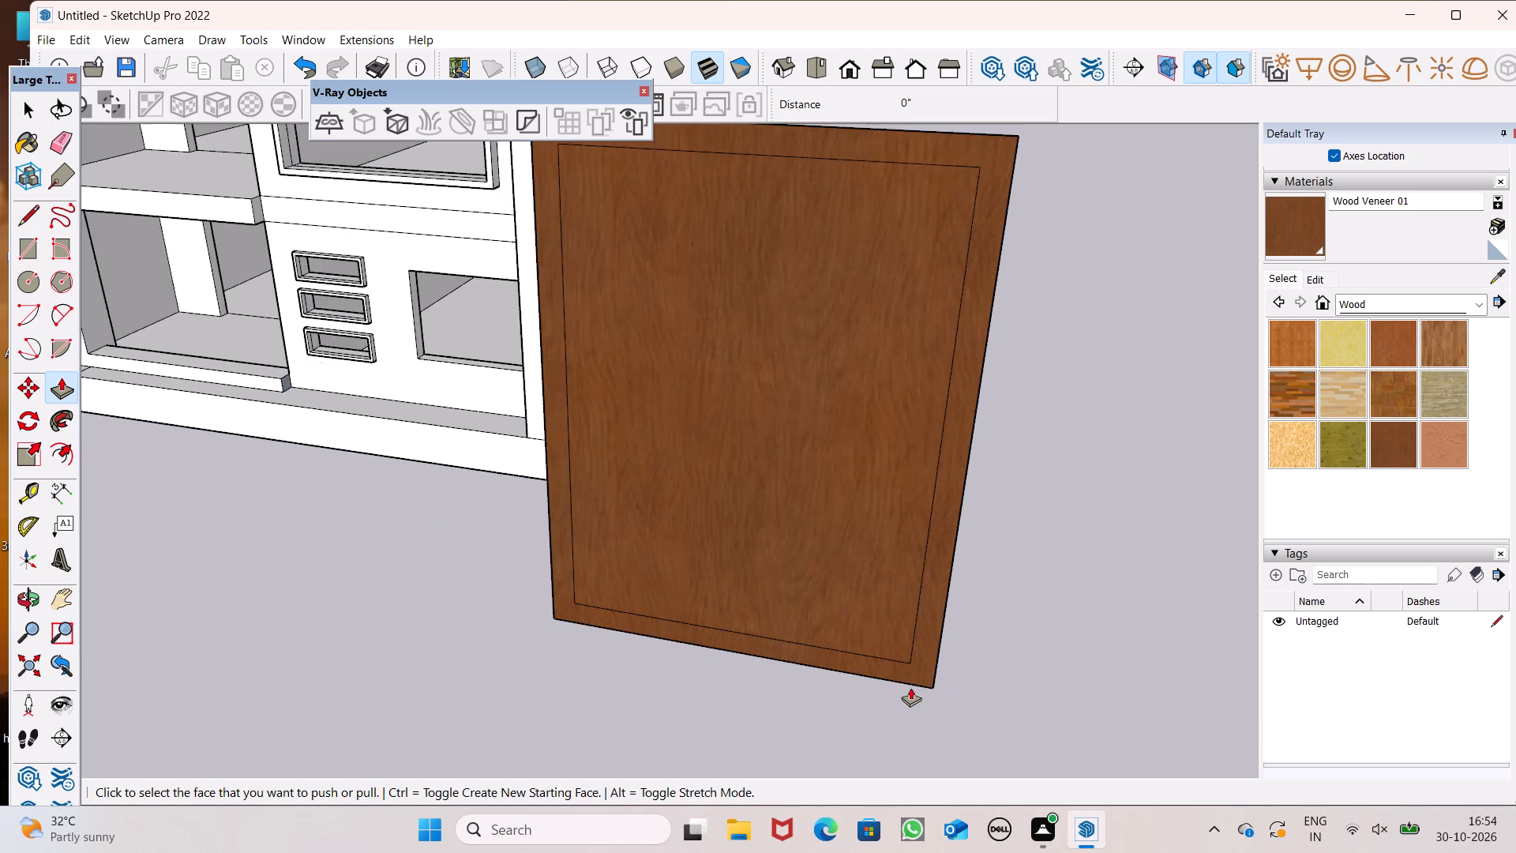
{"action": "scroll", "coordinate": [923, 675], "scroll_direction": "down", "scroll_amount": 6}
{"action": "left_click_drag", "start_coordinate": [922, 669], "coordinate": [922, 683]}
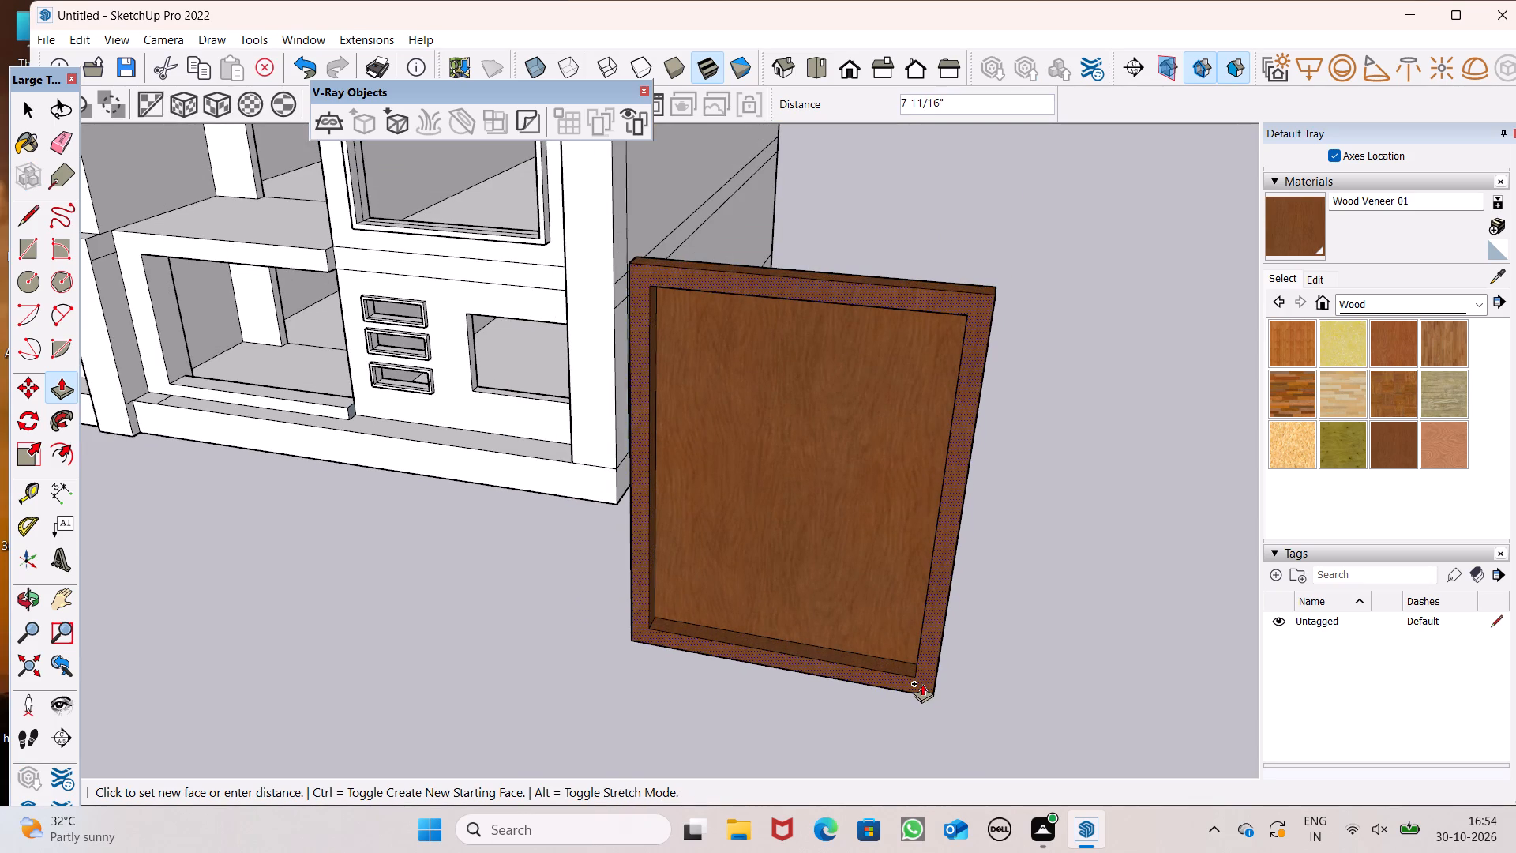
{"action": "left_click_drag", "start_coordinate": [922, 683], "coordinate": [921, 685]}
Darken the Wood Veneer 01 material by setting its colour to about R 71, G 47, B 37.
{"action": "middle_click_drag", "start_coordinate": [963, 722], "coordinate": [910, 745]}
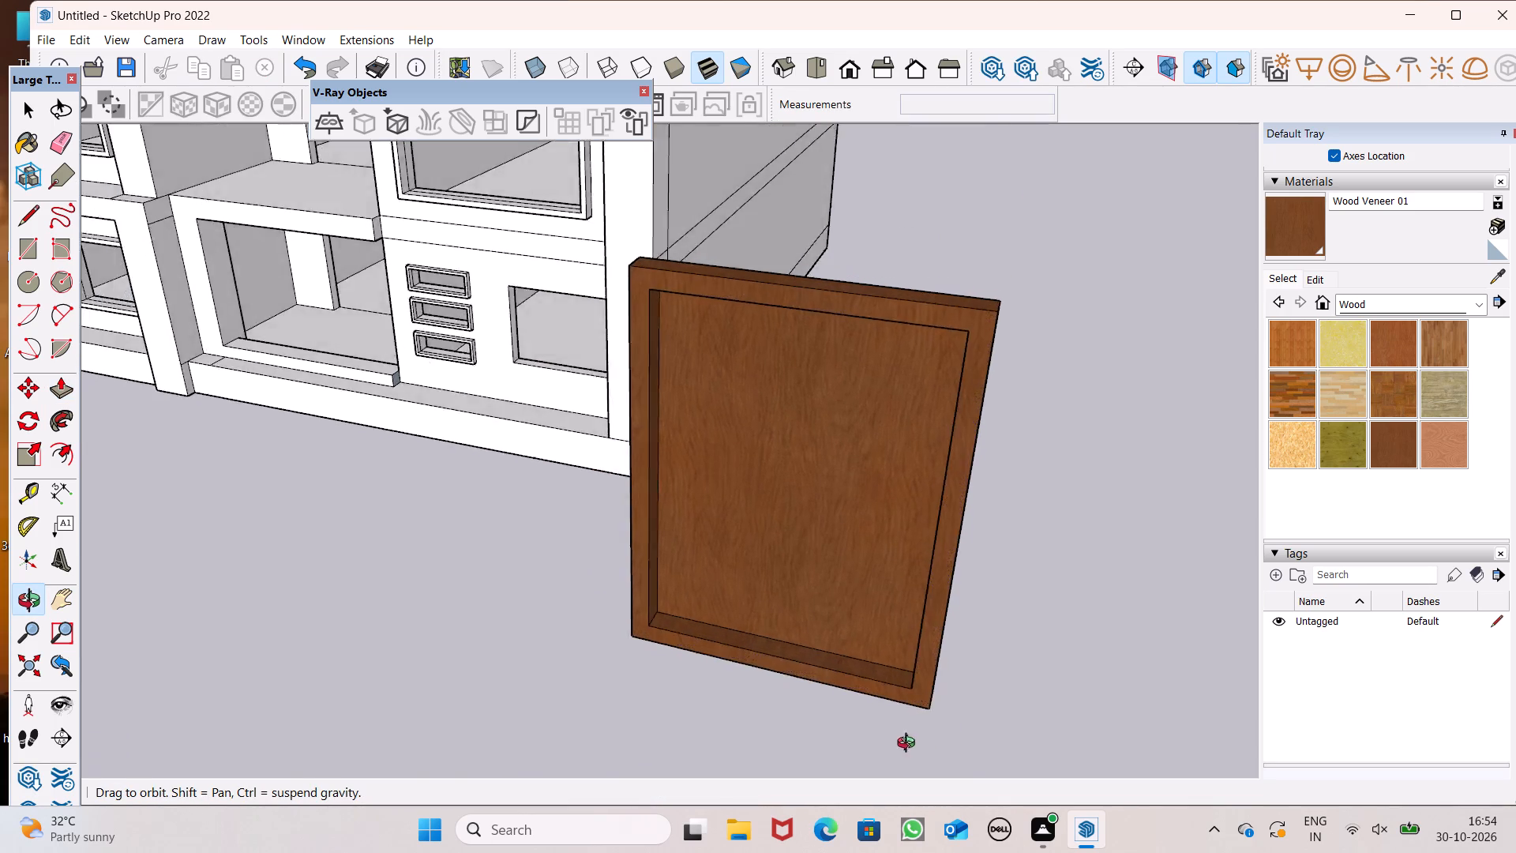
{"action": "middle_click_drag", "start_coordinate": [910, 745], "coordinate": [354, 705]}
{"action": "middle_click_drag", "start_coordinate": [725, 719], "coordinate": [977, 702]}
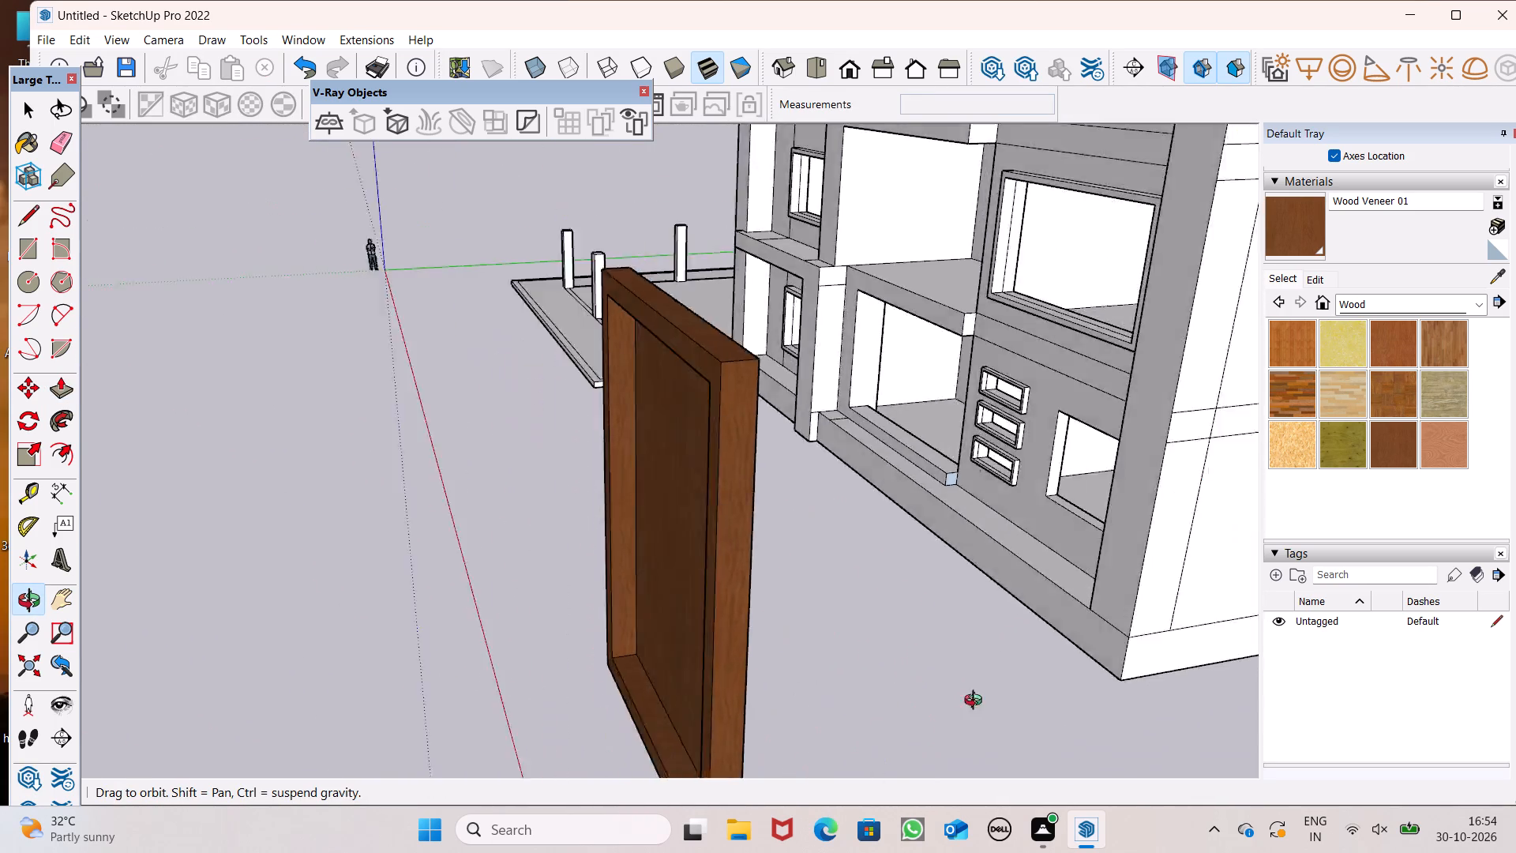
{"action": "middle_click_drag", "start_coordinate": [977, 702], "coordinate": [1355, 592]}
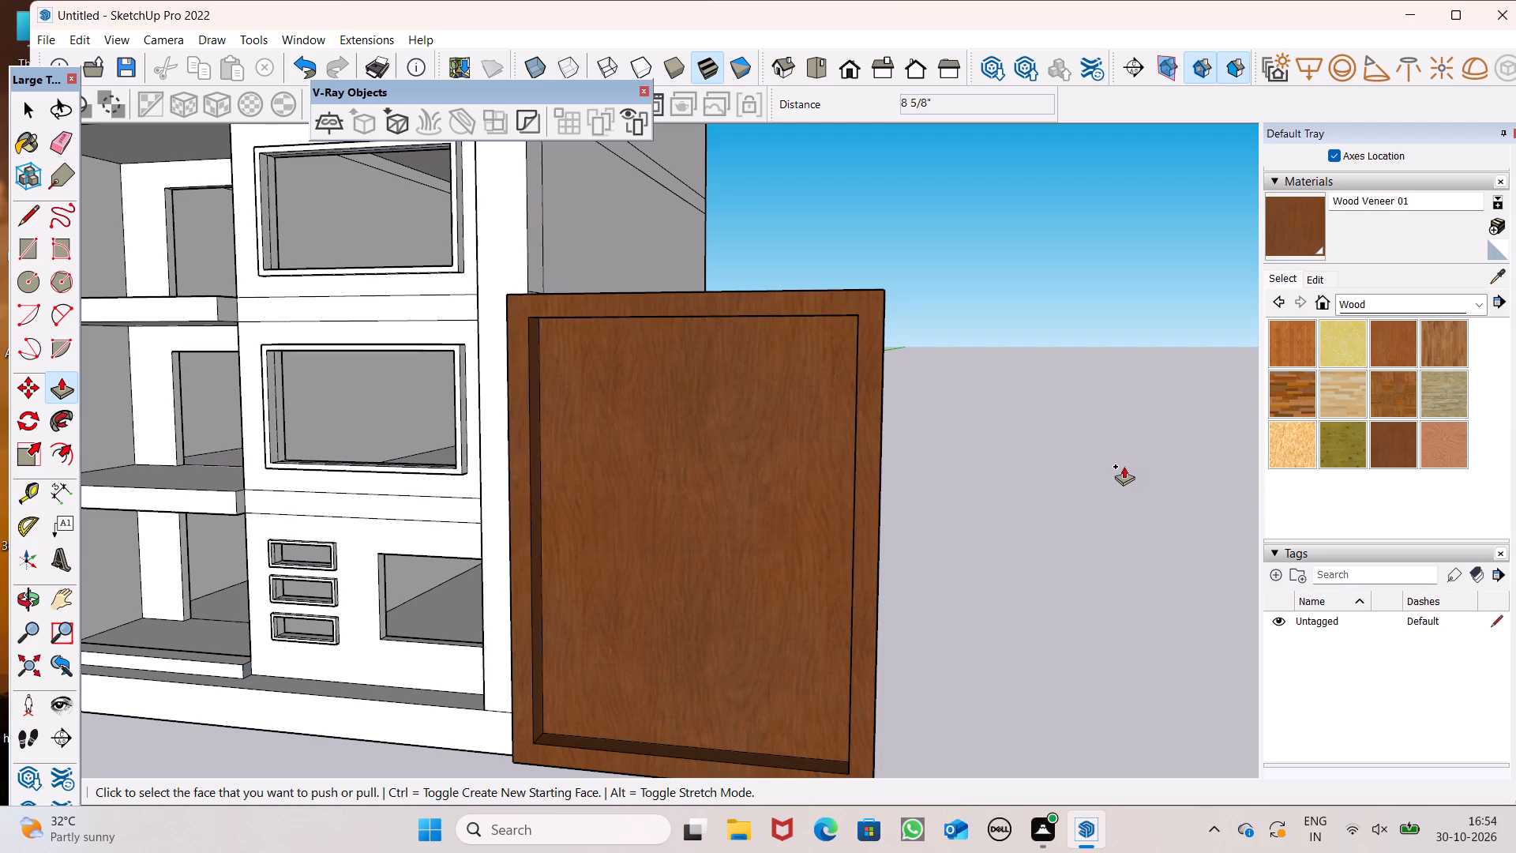
{"action": "left_click", "coordinate": [1319, 273]}
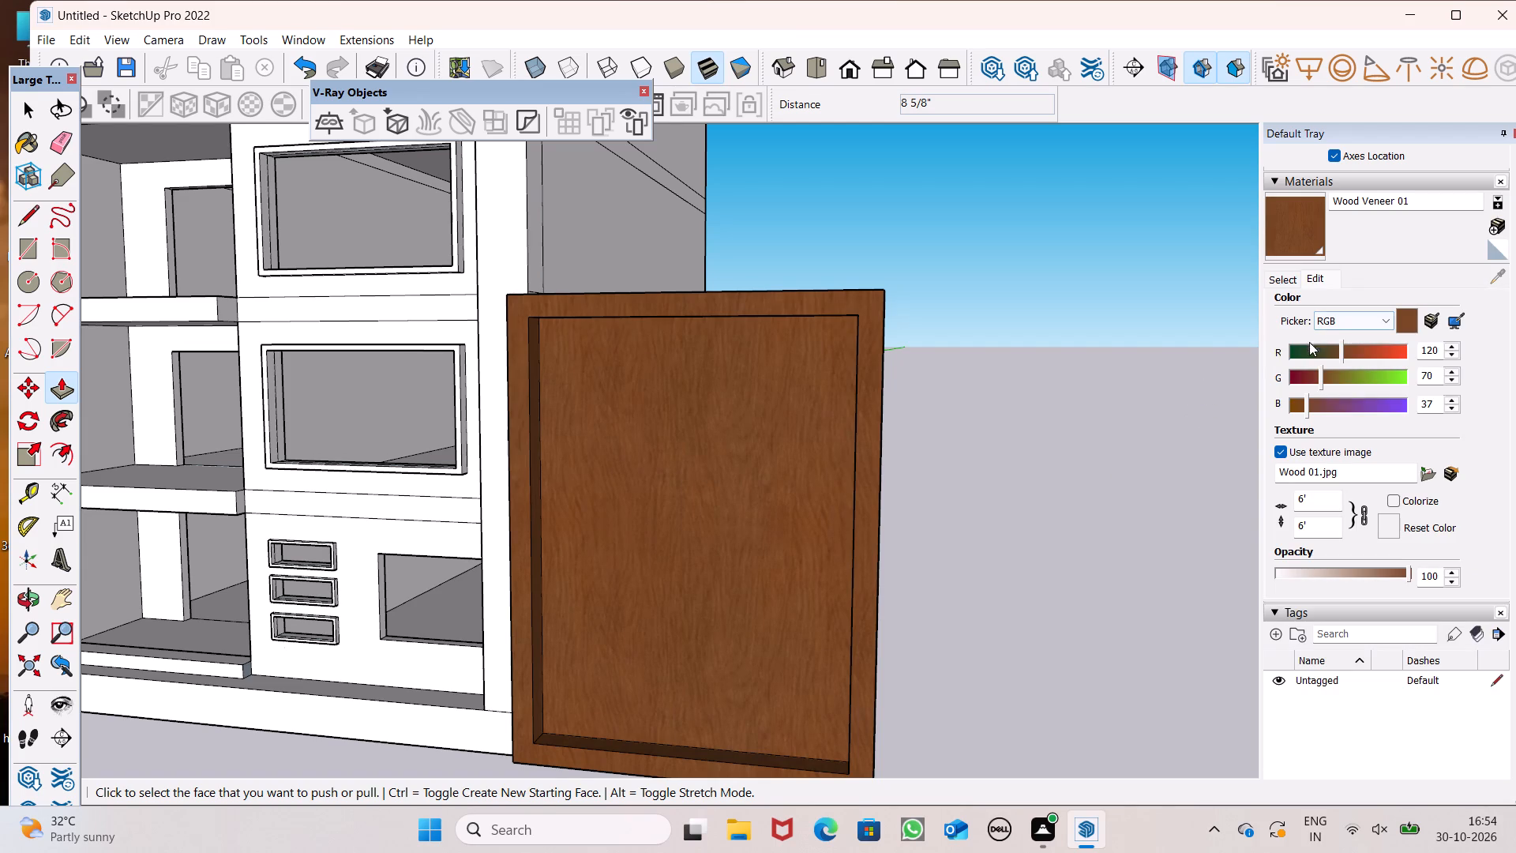
{"action": "left_click", "coordinate": [1314, 373]}
{"action": "left_click", "coordinate": [1327, 351]}
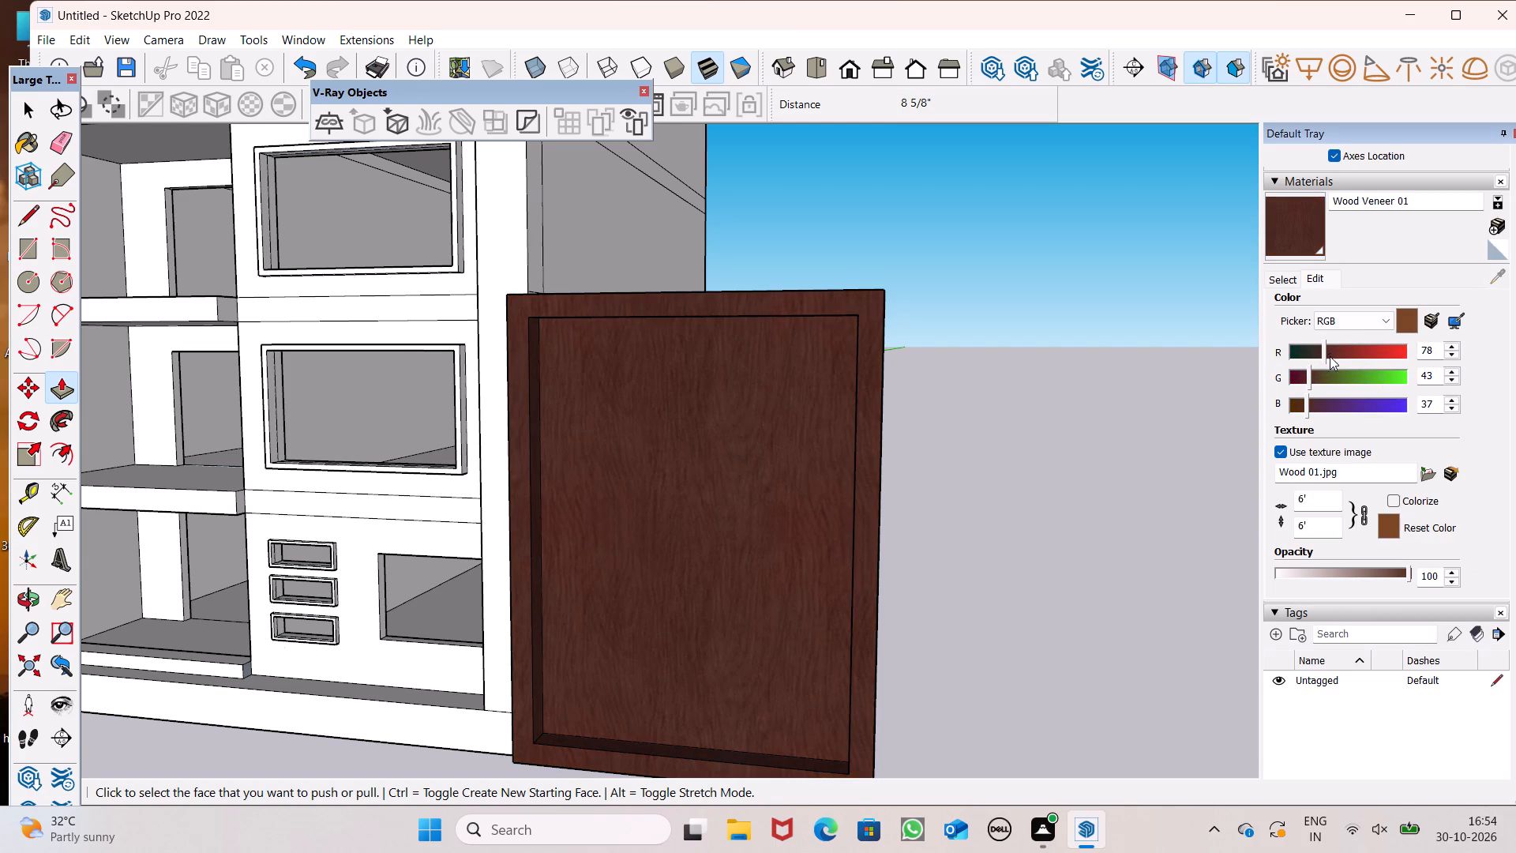
{"action": "scroll", "coordinate": [1319, 360], "scroll_direction": "down", "scroll_amount": 3}
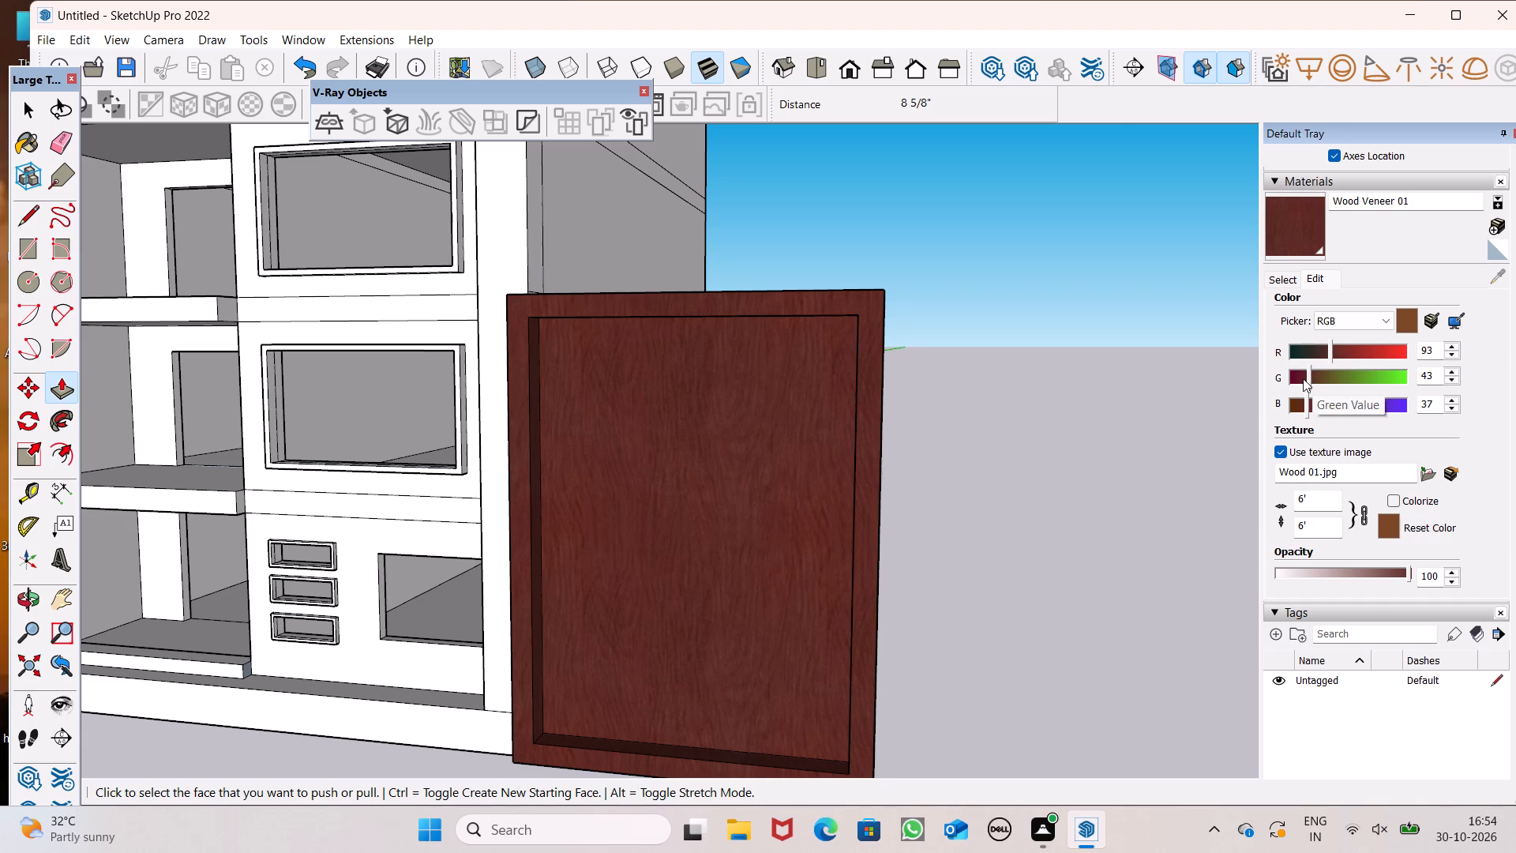
{"action": "left_click", "coordinate": [1303, 378]}
{"action": "left_click", "coordinate": [1308, 374]}
{"action": "left_click", "coordinate": [1343, 353]}
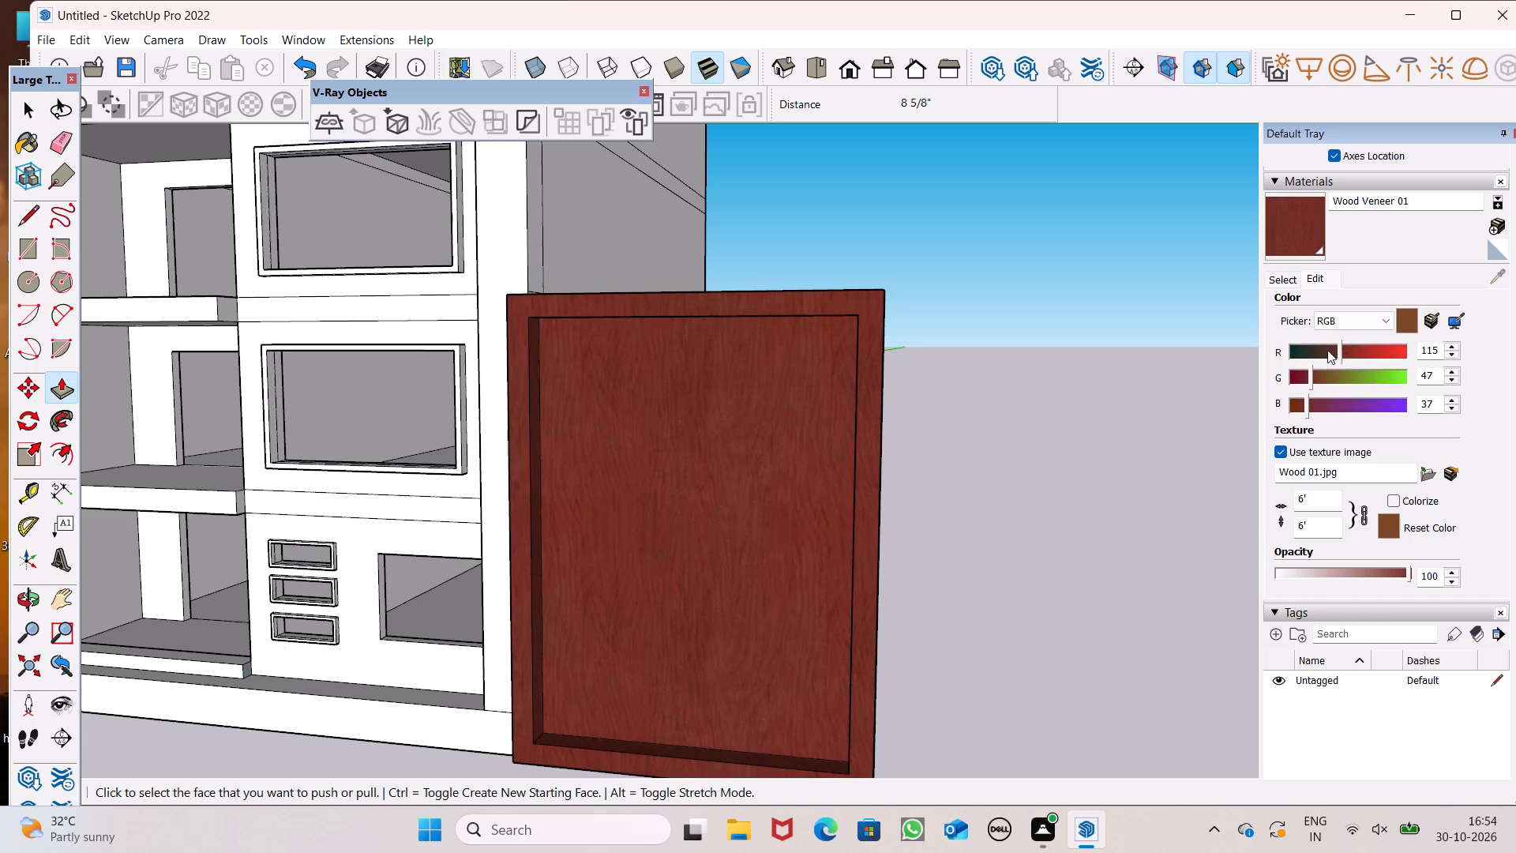
{"action": "left_click", "coordinate": [1326, 348]}
Select the whole wooden door and make it a group.
{"action": "scroll", "coordinate": [1075, 378], "scroll_direction": "down", "scroll_amount": 7}
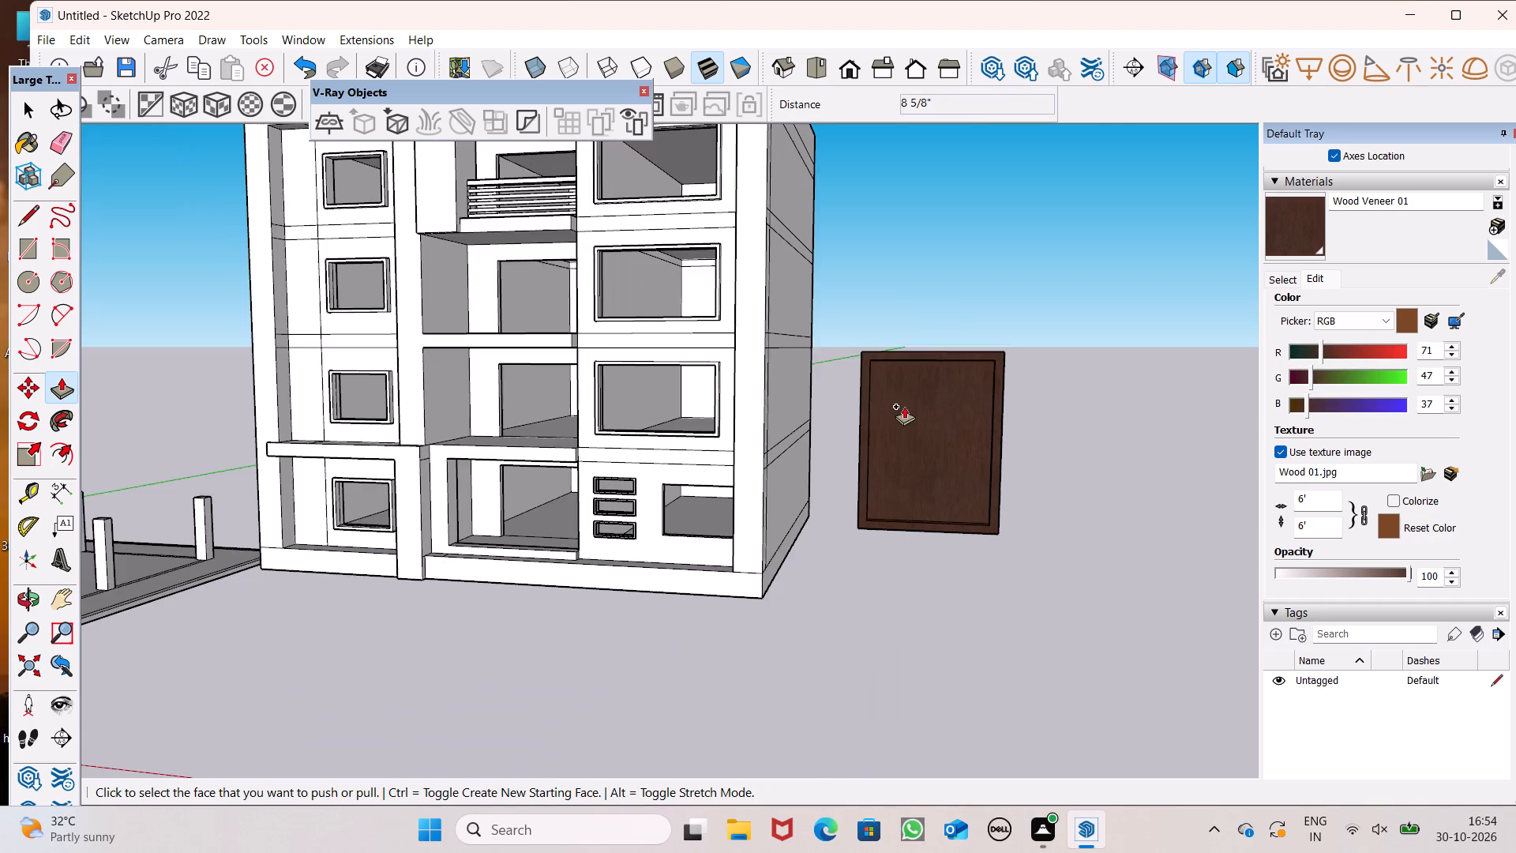
{"action": "scroll", "coordinate": [903, 404], "scroll_direction": "down", "scroll_amount": 3}
{"action": "middle_click_drag", "start_coordinate": [905, 436], "coordinate": [939, 441]}
{"action": "key", "text": "space"}
{"action": "scroll", "coordinate": [974, 430], "scroll_direction": "down", "scroll_amount": 2}
{"action": "scroll", "coordinate": [983, 425], "scroll_direction": "up", "scroll_amount": 4}
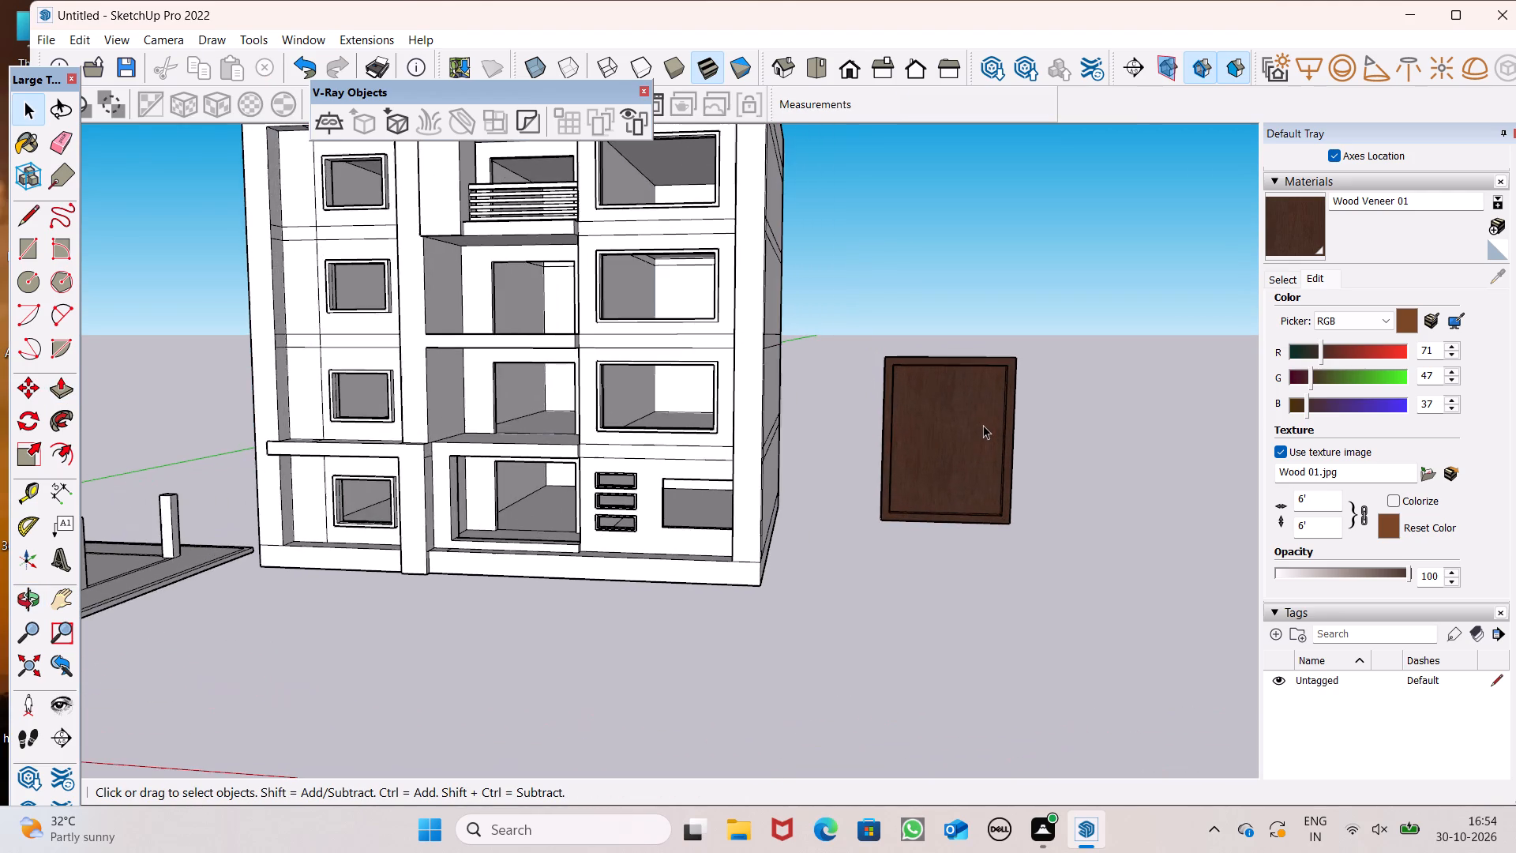
{"action": "left_click", "coordinate": [984, 424]}
{"action": "scroll", "coordinate": [985, 423], "scroll_direction": "down", "scroll_amount": 6}
{"action": "triple_click", "coordinate": [985, 422]}
{"action": "right_click", "coordinate": [985, 419]}
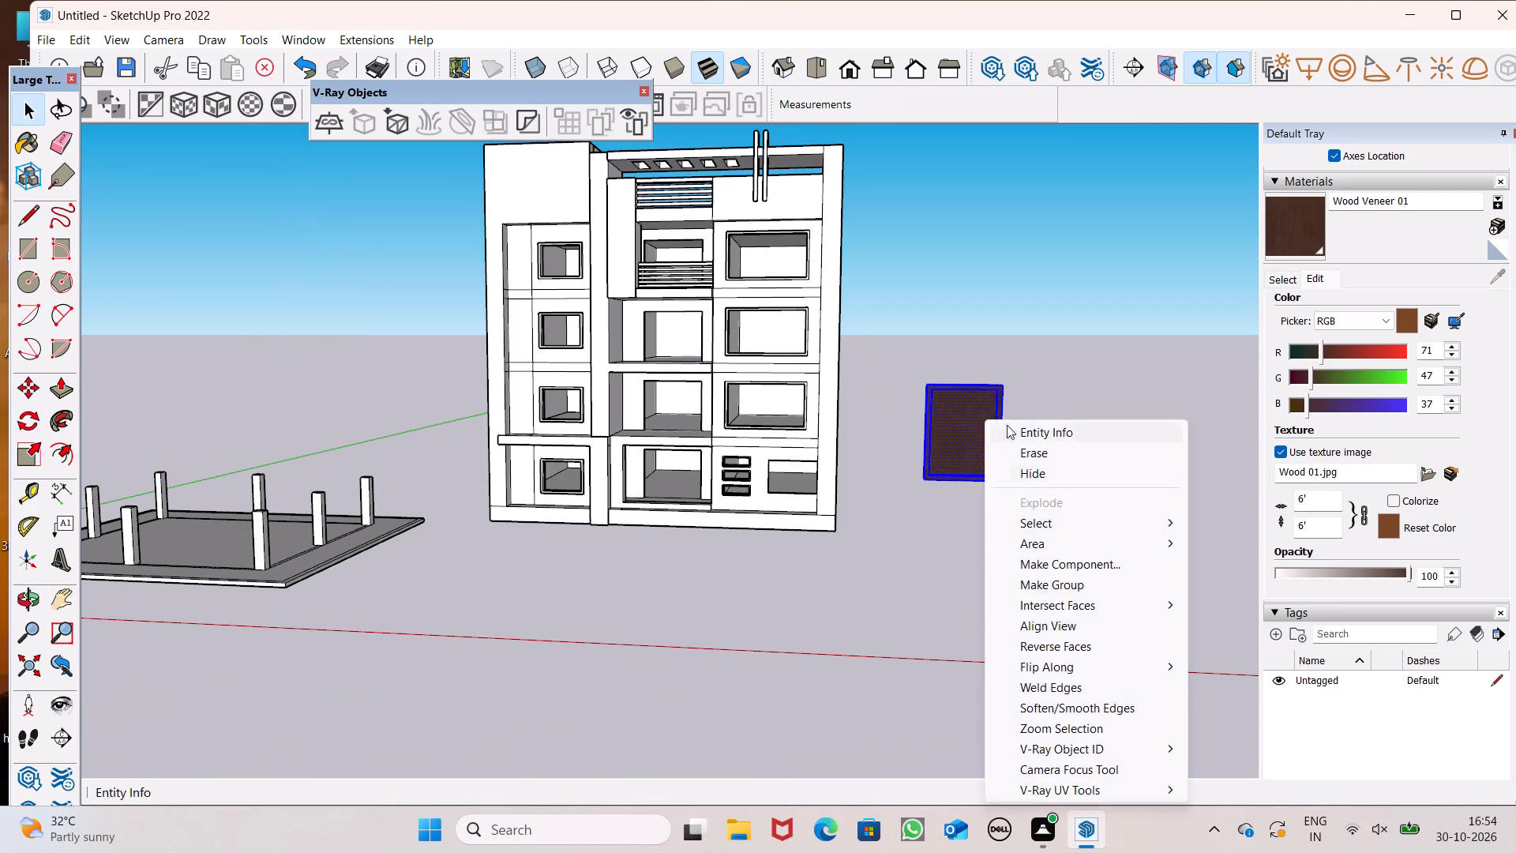
{"action": "left_click", "coordinate": [1036, 584]}
Move the grouped wooden door about 56' 10" from beside the building to the first-floor balcony doorway.
{"action": "scroll", "coordinate": [967, 480], "scroll_direction": "down", "scroll_amount": 4}
{"action": "scroll", "coordinate": [908, 449], "scroll_direction": "up", "scroll_amount": 5}
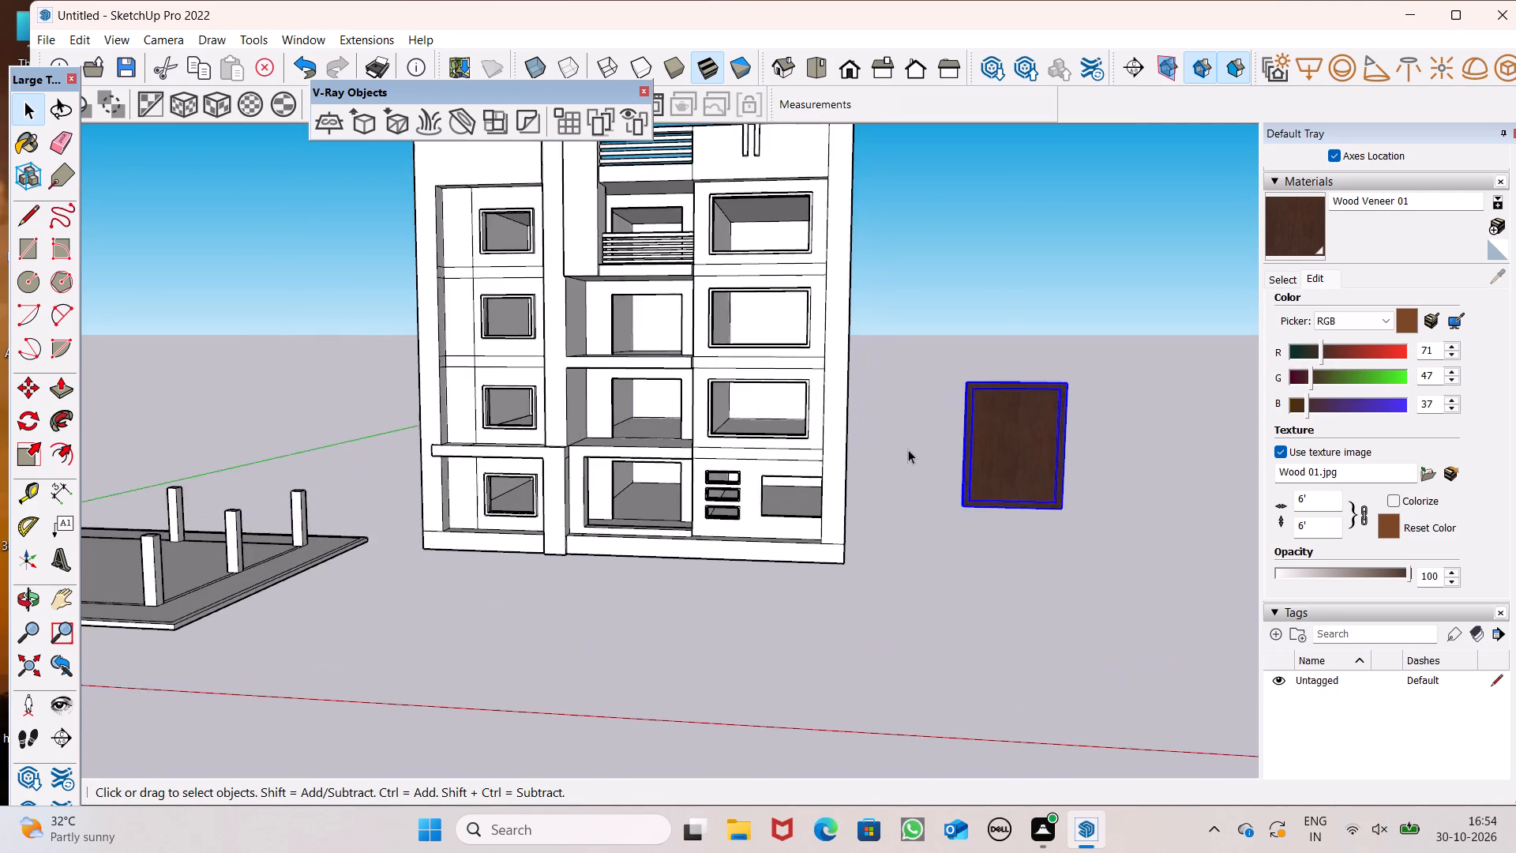
{"action": "scroll", "coordinate": [959, 533], "scroll_direction": "down", "scroll_amount": 7}
{"action": "key", "text": "m"}
{"action": "key", "text": "Return"}
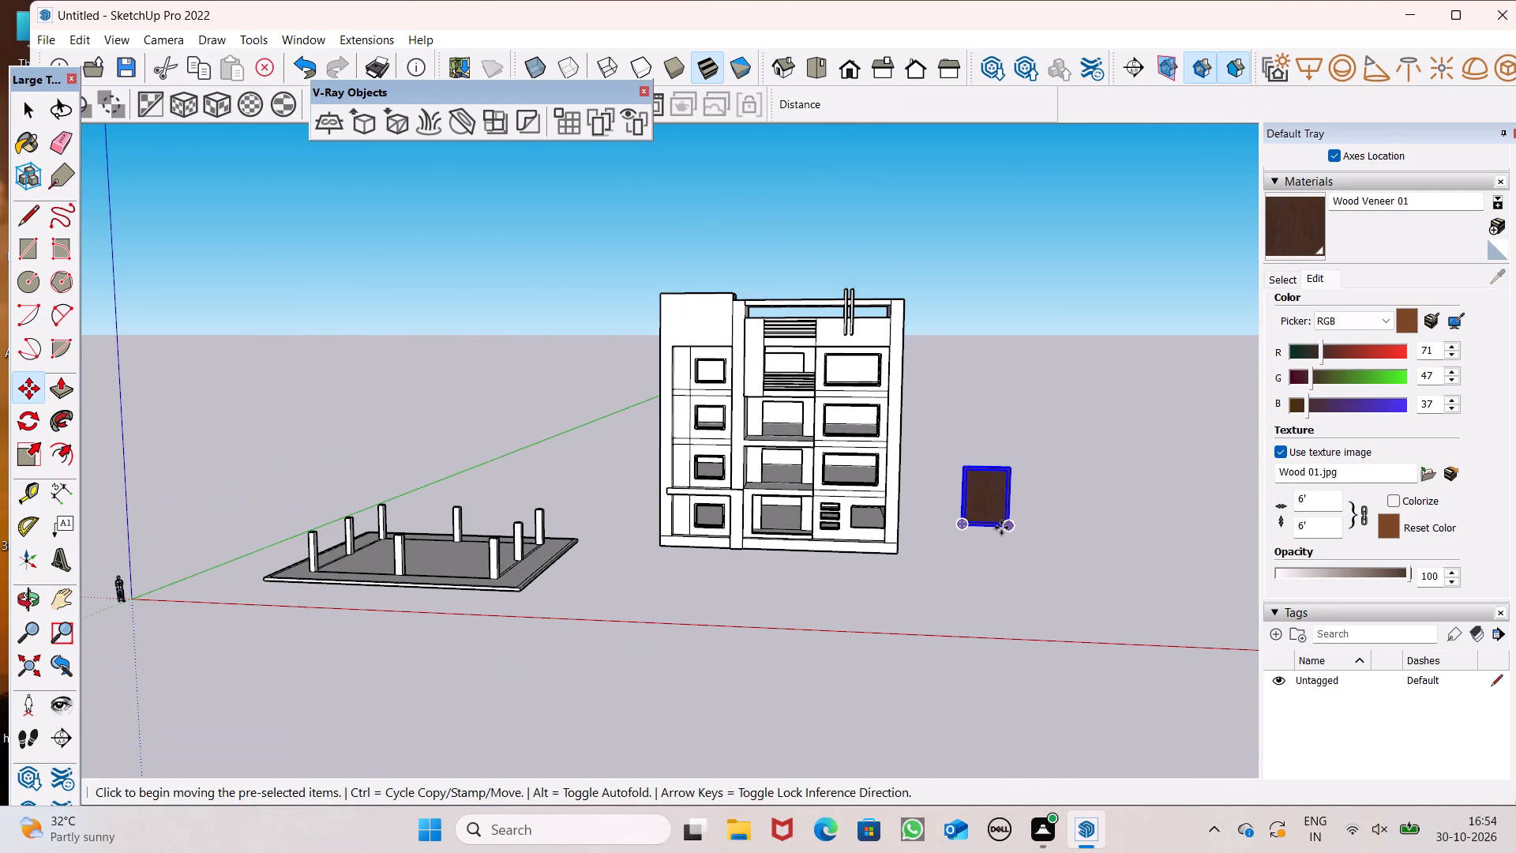
{"action": "left_click_drag", "start_coordinate": [1002, 527], "coordinate": [797, 483]}
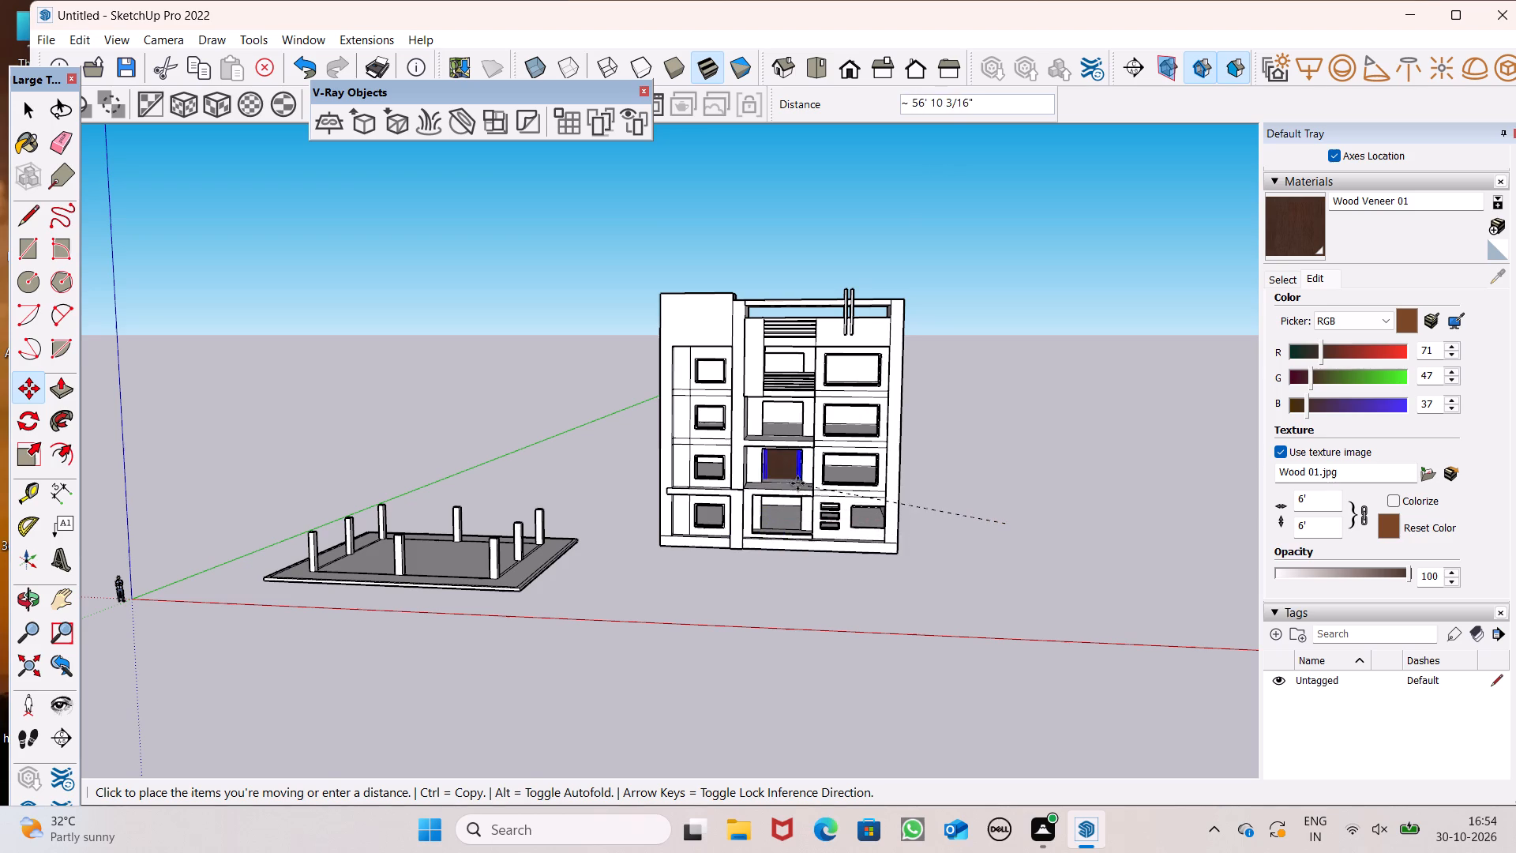
{"action": "left_click_drag", "start_coordinate": [797, 483], "coordinate": [797, 480]}
Move the door about 14' so its lower corner meets the bottom corner of the first-floor balcony doorway.
{"action": "scroll", "coordinate": [788, 464], "scroll_direction": "up", "scroll_amount": 8}
{"action": "middle_click_drag", "start_coordinate": [753, 529], "coordinate": [700, 558]}
{"action": "scroll", "coordinate": [734, 524], "scroll_direction": "up", "scroll_amount": 1}
{"action": "middle_click_drag", "start_coordinate": [739, 517], "coordinate": [780, 502]}
{"action": "left_click_drag", "start_coordinate": [820, 504], "coordinate": [824, 517]}
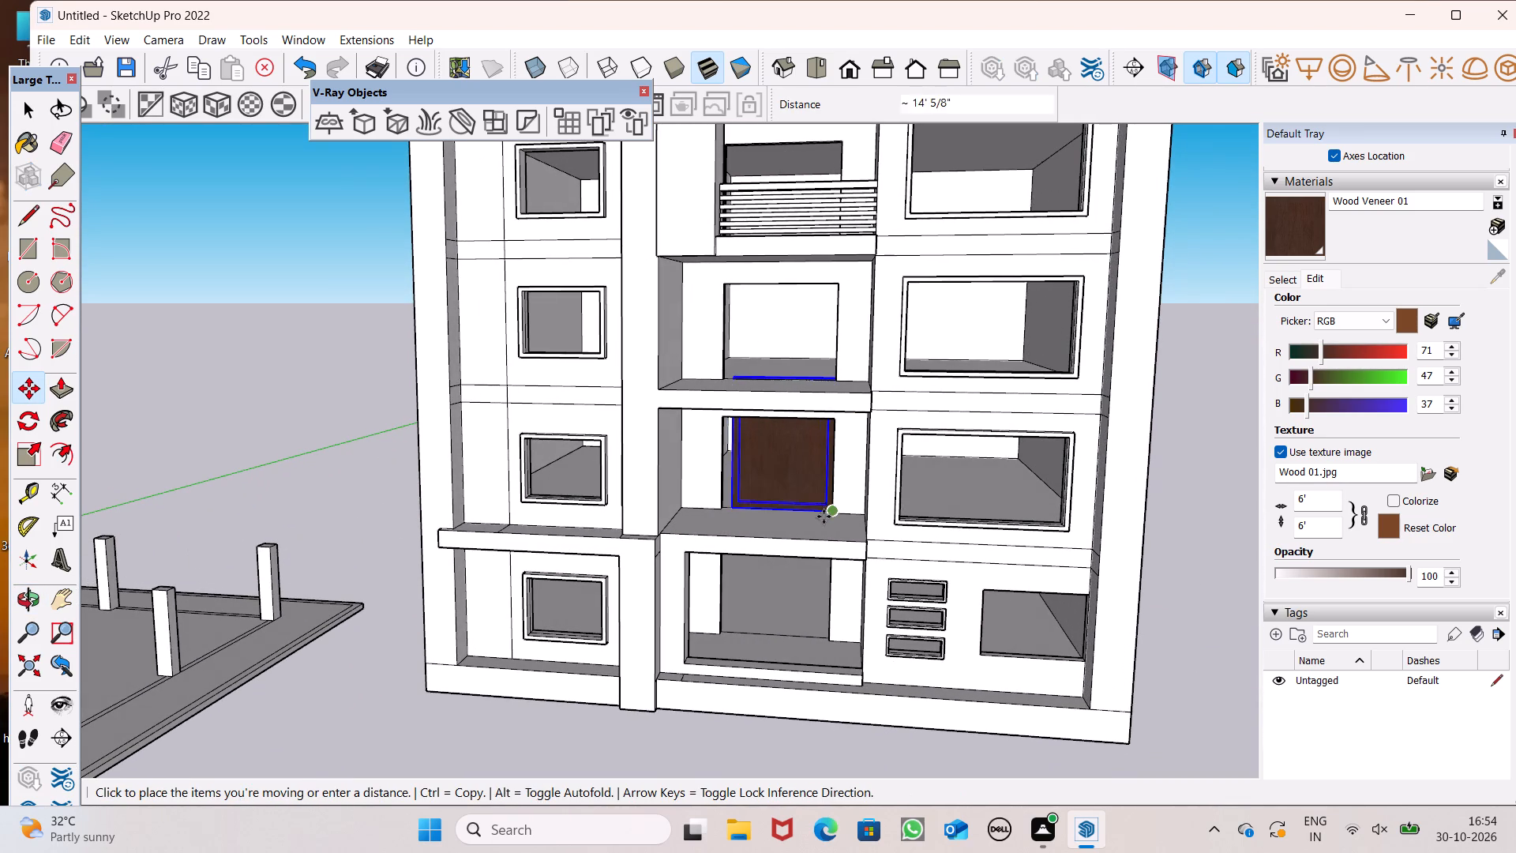
{"action": "left_click_drag", "start_coordinate": [824, 517], "coordinate": [833, 515]}
Scale the door down uniformly to about 0.60, keeping it against one jamb of the first-floor balcony doorway.
{"action": "middle_click_drag", "start_coordinate": [762, 482], "coordinate": [779, 468]}
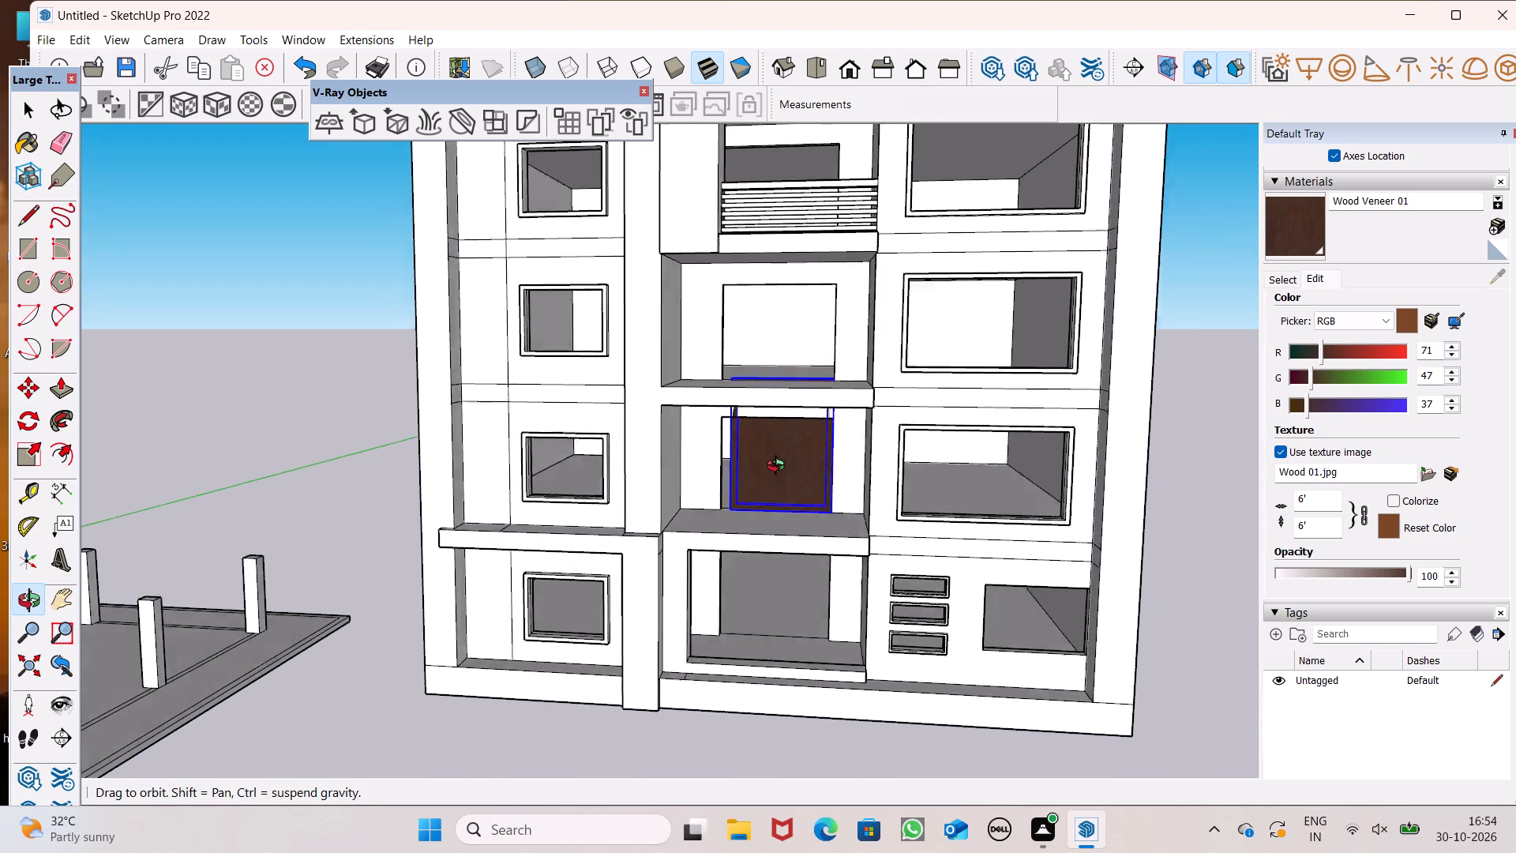
{"action": "middle_click_drag", "start_coordinate": [779, 468], "coordinate": [816, 560]}
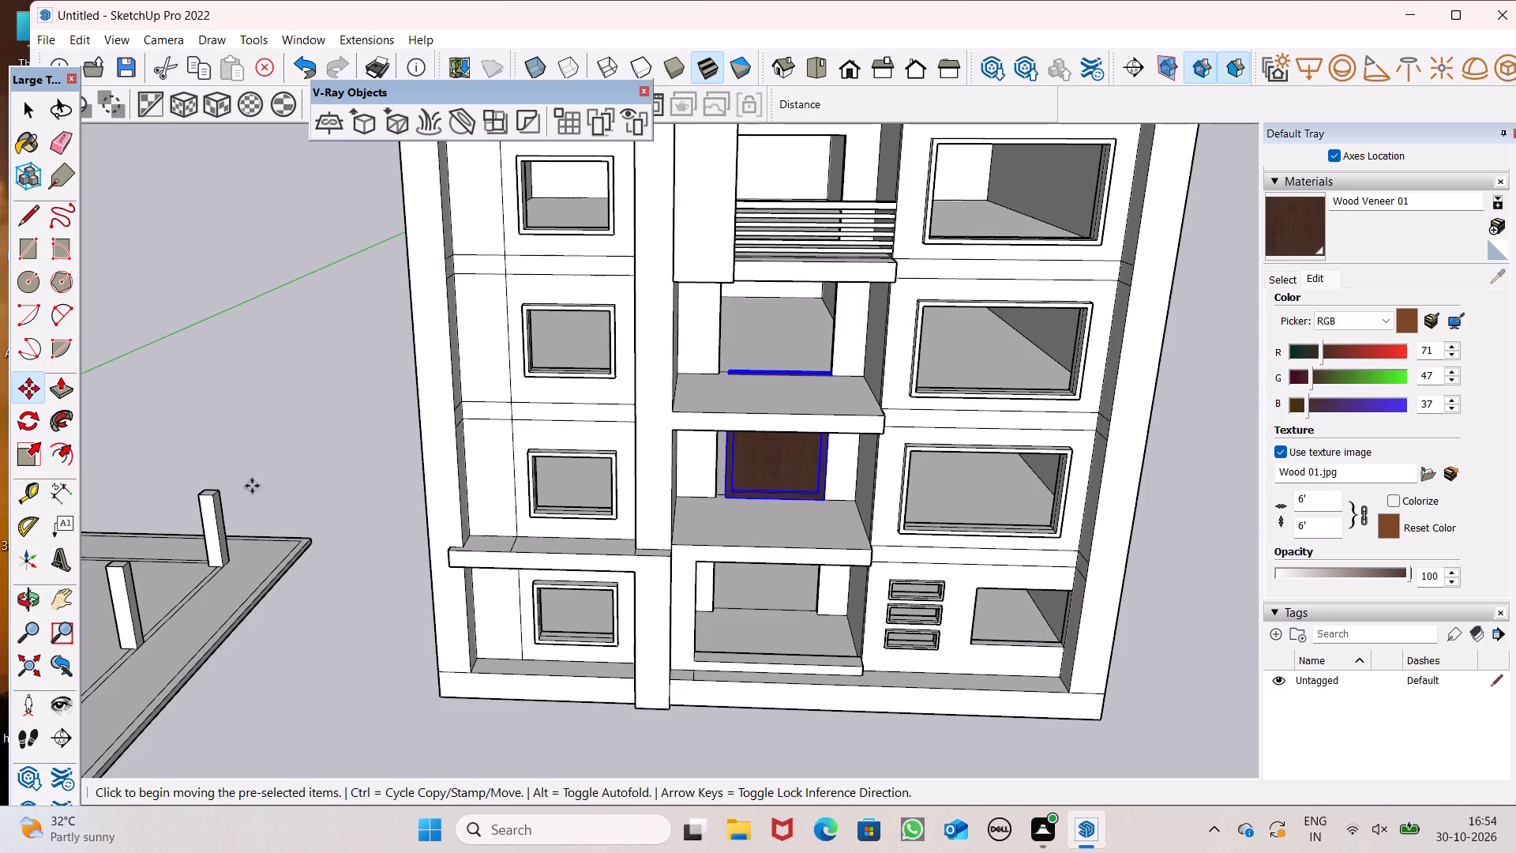
{"action": "left_click", "coordinate": [28, 457]}
{"action": "scroll", "coordinate": [692, 408], "scroll_direction": "up", "scroll_amount": 6}
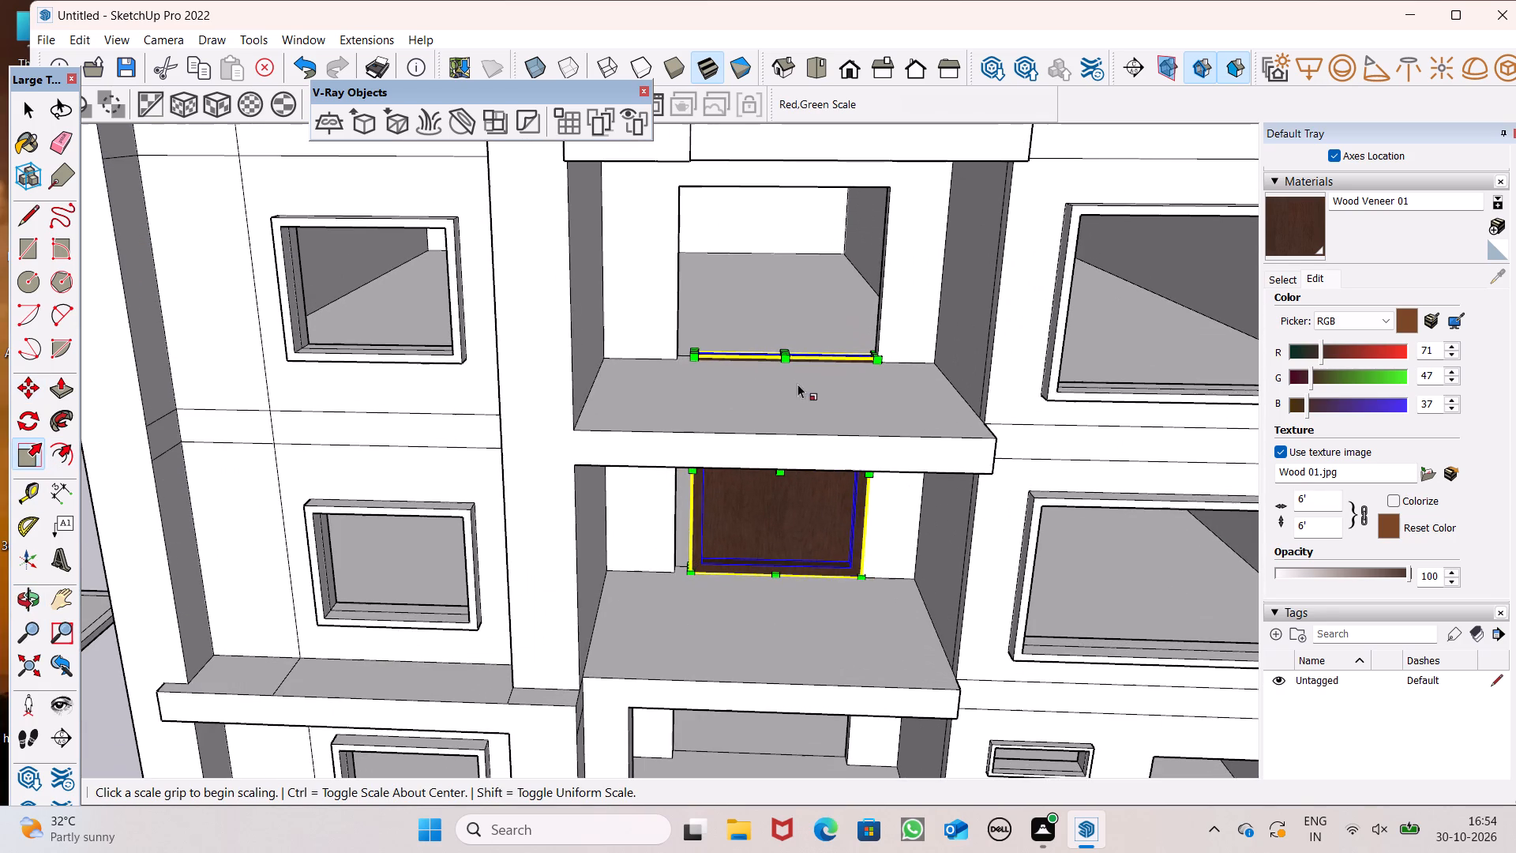
{"action": "left_click_drag", "start_coordinate": [696, 358], "coordinate": [742, 462]}
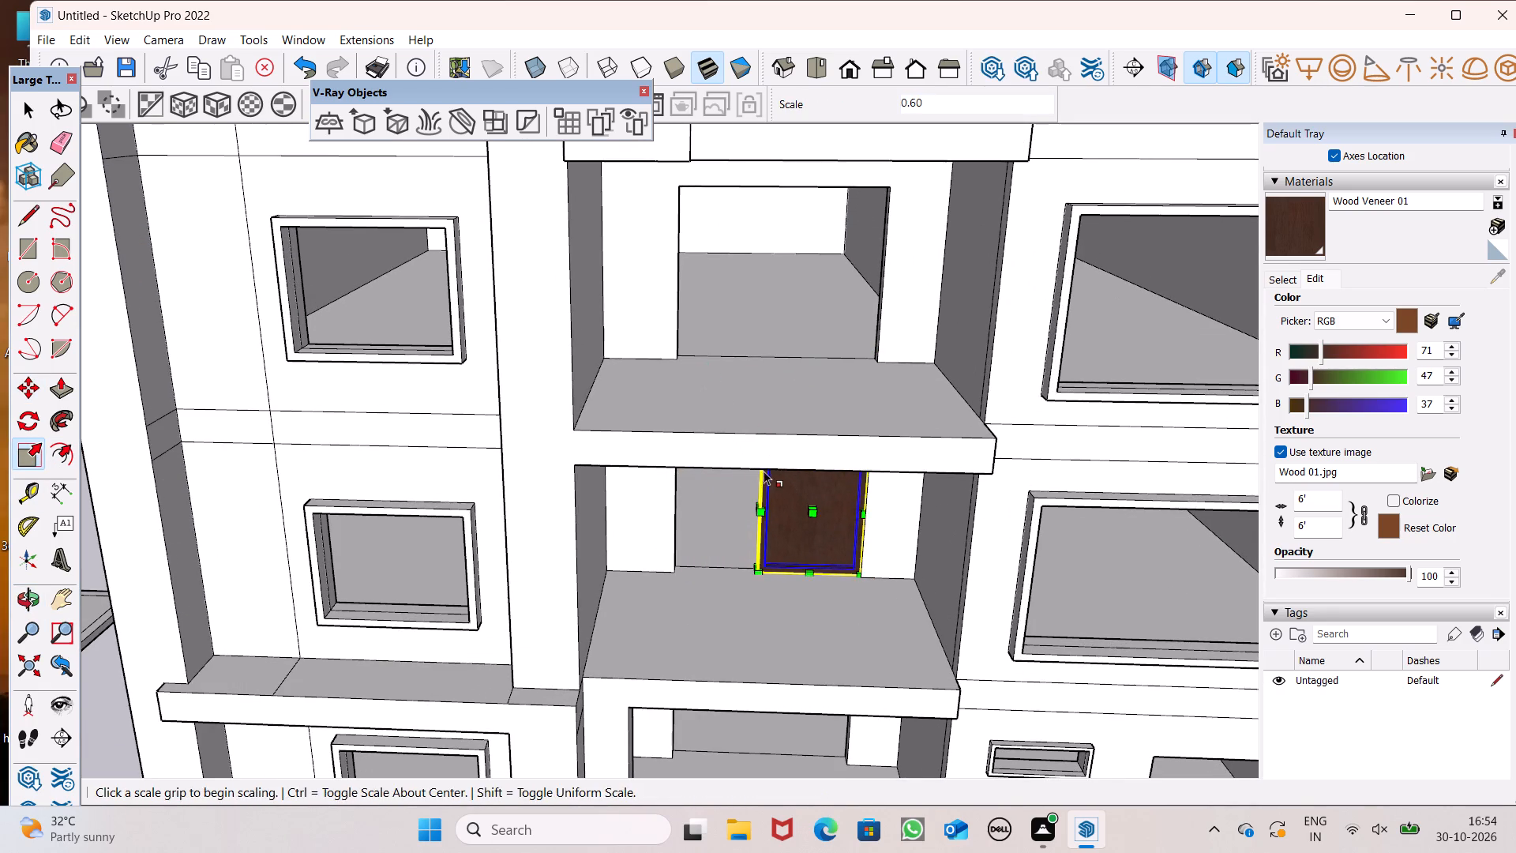
Stretch the door's width until it reaches the opposite jamb of the first-floor balcony doorway.
{"action": "middle_click_drag", "start_coordinate": [761, 467], "coordinate": [794, 349]}
{"action": "scroll", "coordinate": [794, 349], "scroll_direction": "up", "scroll_amount": 1}
{"action": "scroll", "coordinate": [778, 432], "scroll_direction": "up", "scroll_amount": 1}
{"action": "scroll", "coordinate": [777, 445], "scroll_direction": "down", "scroll_amount": 1}
{"action": "scroll", "coordinate": [777, 453], "scroll_direction": "up", "scroll_amount": 6}
{"action": "scroll", "coordinate": [758, 505], "scroll_direction": "down", "scroll_amount": 3}
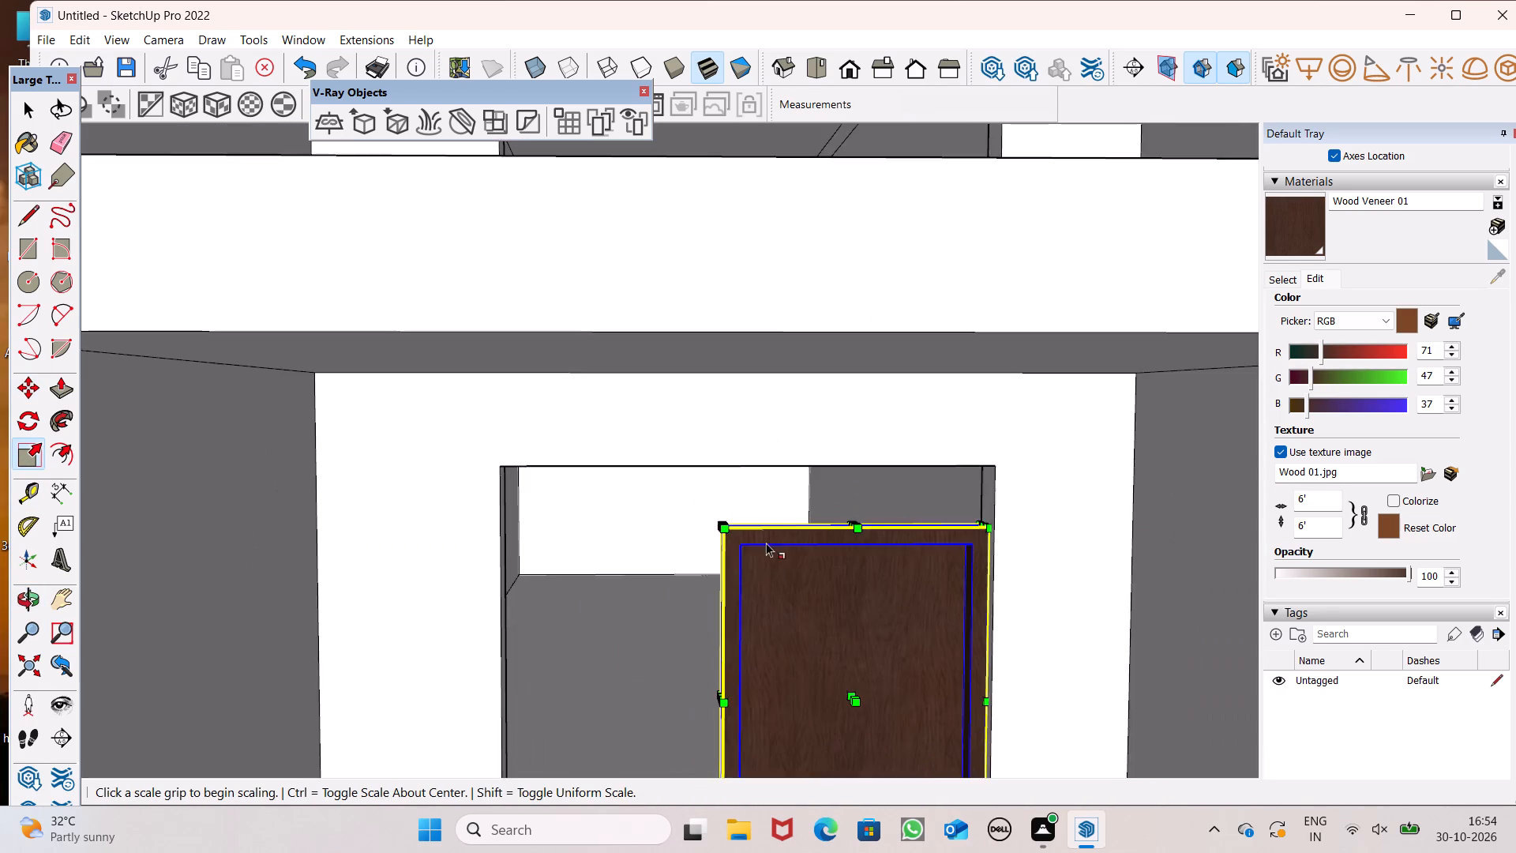
{"action": "middle_click_drag", "start_coordinate": [767, 605], "coordinate": [827, 609]}
{"action": "scroll", "coordinate": [827, 562], "scroll_direction": "down", "scroll_amount": 7}
{"action": "middle_click_drag", "start_coordinate": [751, 693], "coordinate": [788, 713]}
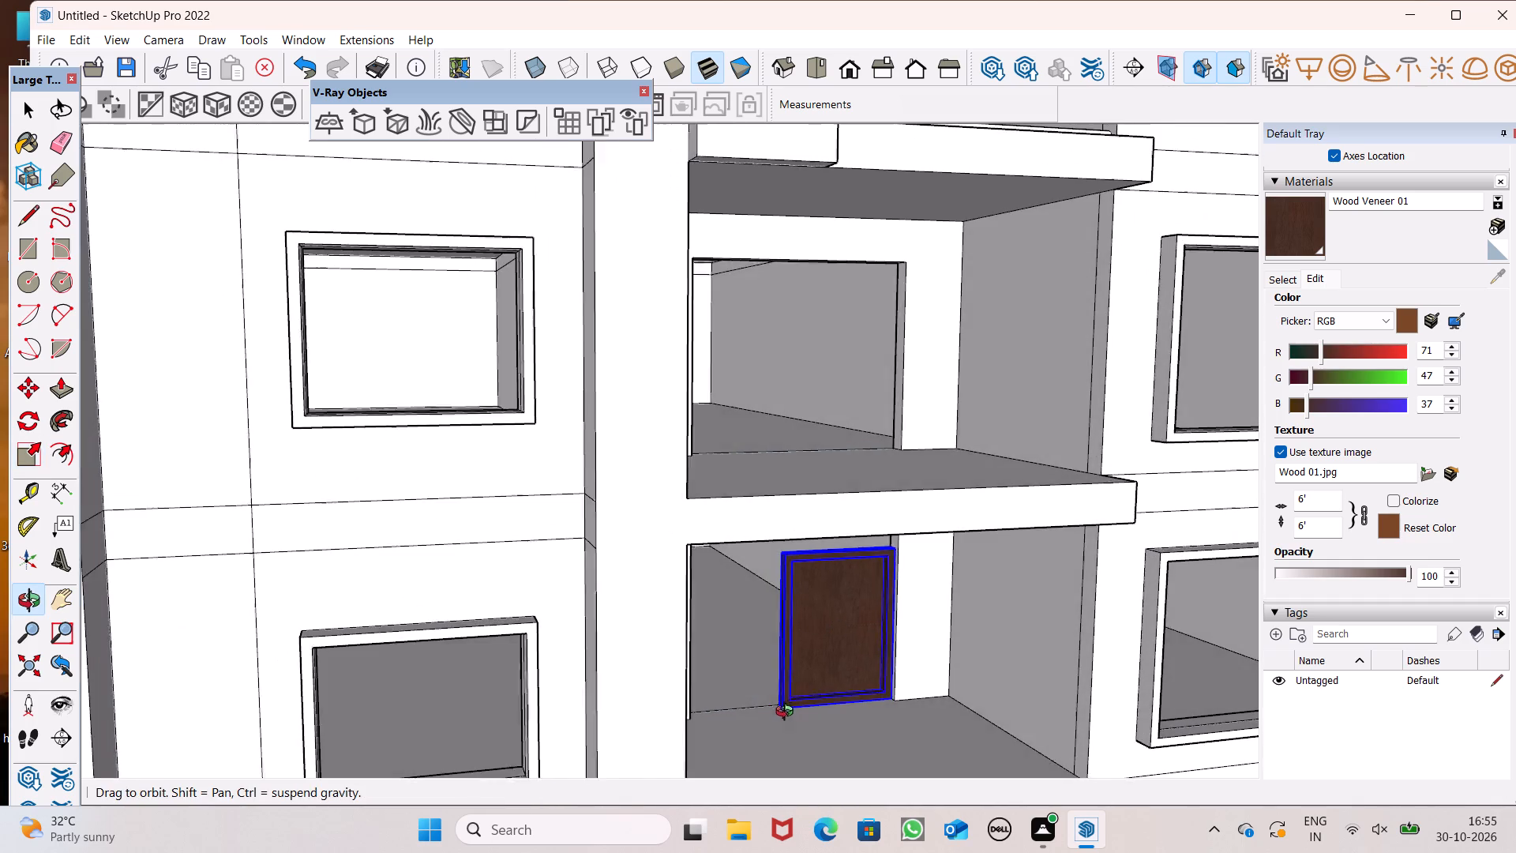
{"action": "middle_click_drag", "start_coordinate": [788, 713], "coordinate": [790, 713]}
{"action": "scroll", "coordinate": [793, 689], "scroll_direction": "up", "scroll_amount": 5}
{"action": "scroll", "coordinate": [726, 589], "scroll_direction": "down", "scroll_amount": 4}
{"action": "middle_click_drag", "start_coordinate": [756, 644], "coordinate": [734, 690]}
{"action": "scroll", "coordinate": [722, 661], "scroll_direction": "up", "scroll_amount": 7}
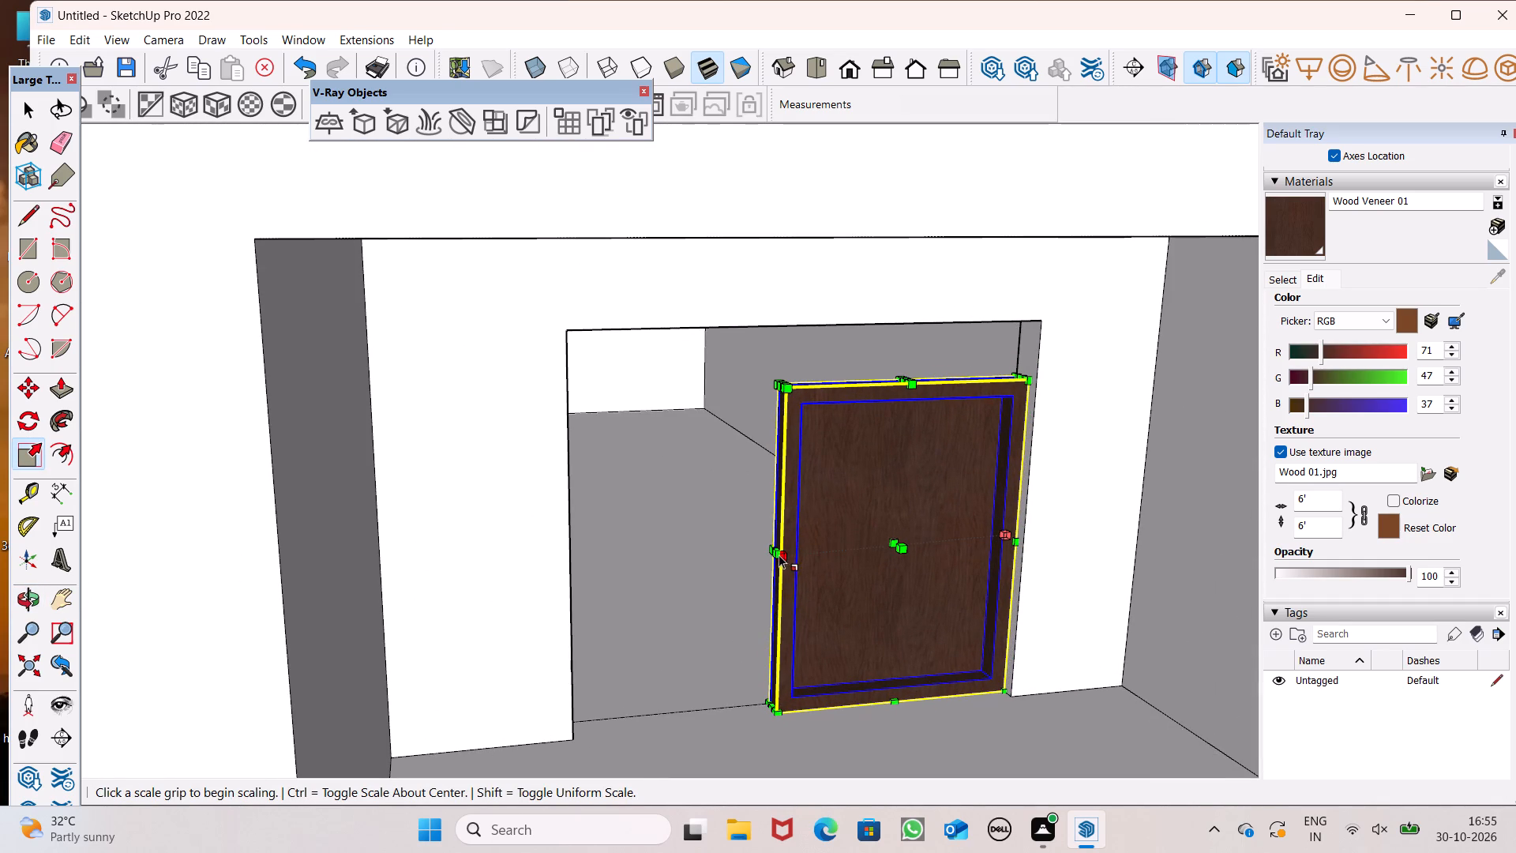
{"action": "scroll", "coordinate": [821, 468], "scroll_direction": "down", "scroll_amount": 3}
{"action": "middle_click_drag", "start_coordinate": [827, 491], "coordinate": [880, 561]}
{"action": "middle_click_drag", "start_coordinate": [880, 560], "coordinate": [858, 524]}
{"action": "scroll", "coordinate": [742, 522], "scroll_direction": "up", "scroll_amount": 2}
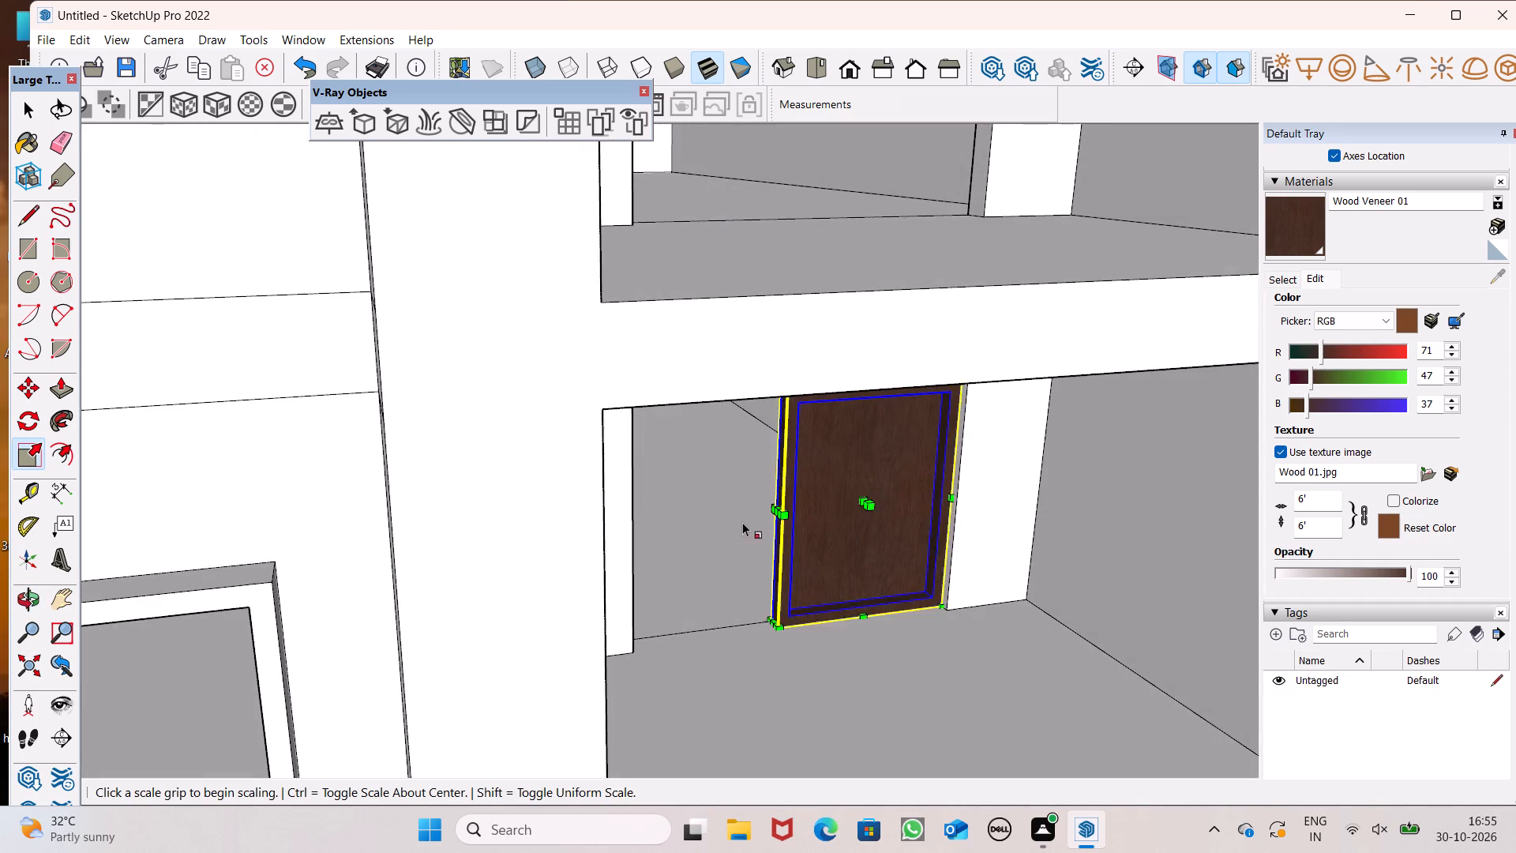
{"action": "scroll", "coordinate": [742, 522], "scroll_direction": "up", "scroll_amount": 3}
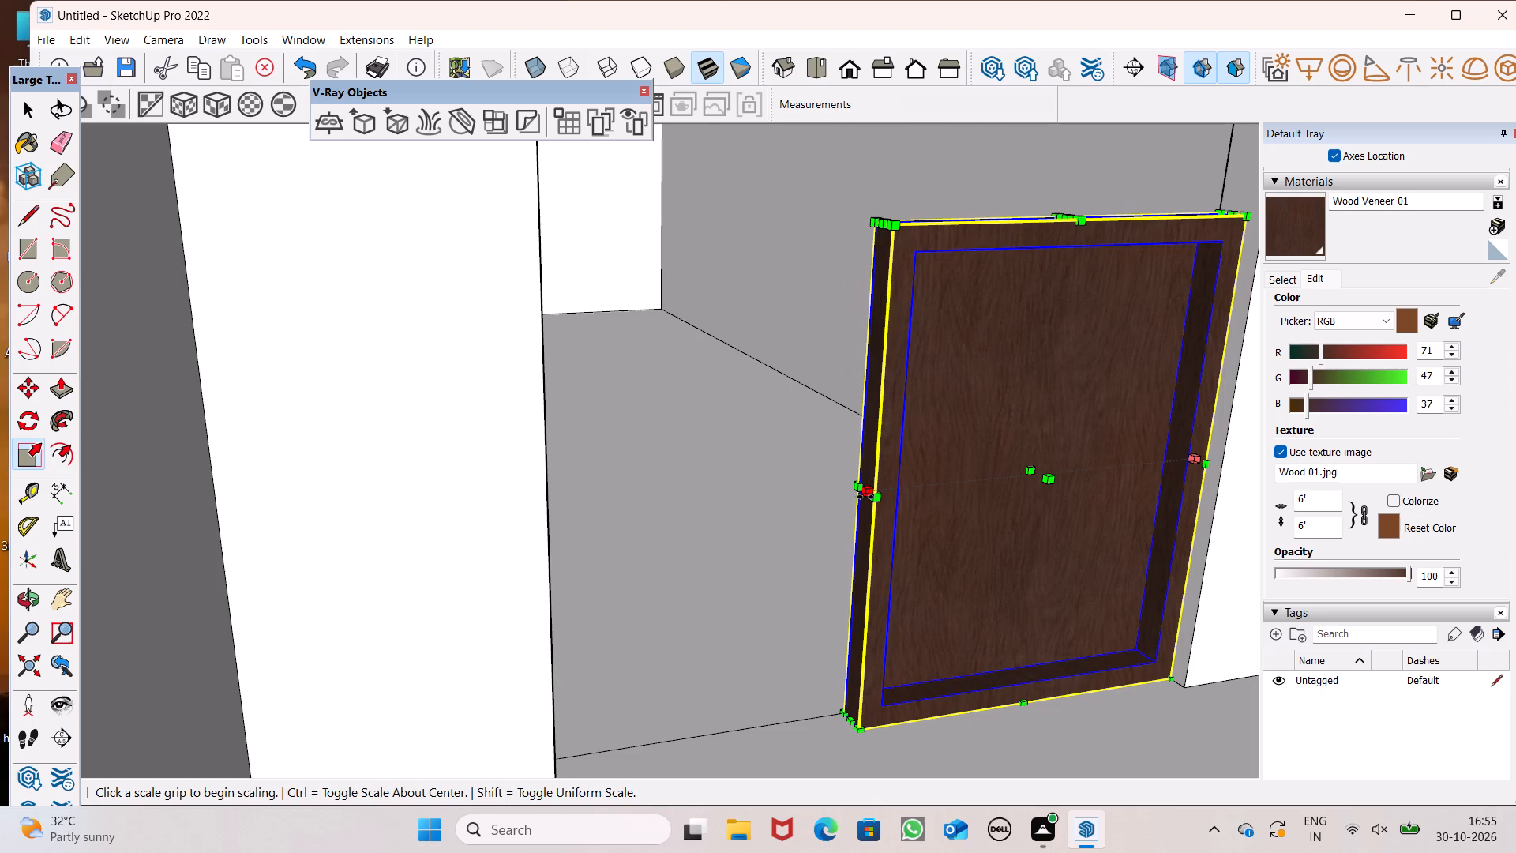
{"action": "left_click_drag", "start_coordinate": [865, 497], "coordinate": [550, 611]}
Stretch the door's height up to the top of the first-floor balcony doorway and deselect it.
{"action": "scroll", "coordinate": [599, 528], "scroll_direction": "down", "scroll_amount": 7}
{"action": "scroll", "coordinate": [705, 419], "scroll_direction": "up", "scroll_amount": 6}
{"action": "middle_click_drag", "start_coordinate": [724, 391], "coordinate": [795, 389]}
{"action": "scroll", "coordinate": [800, 263], "scroll_direction": "up", "scroll_amount": 3}
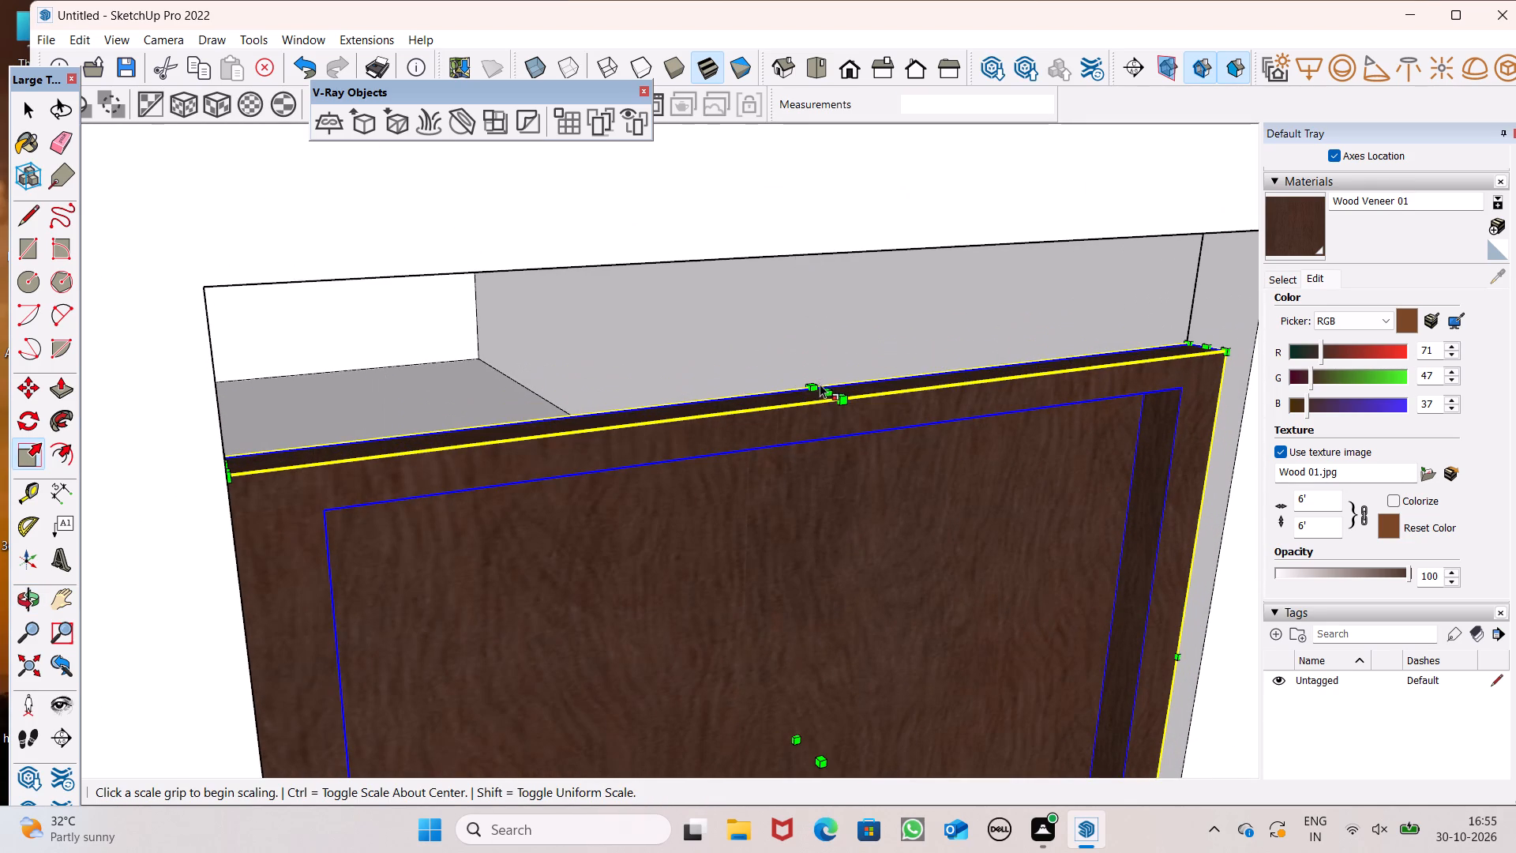
{"action": "left_click_drag", "start_coordinate": [827, 409], "coordinate": [681, 299]}
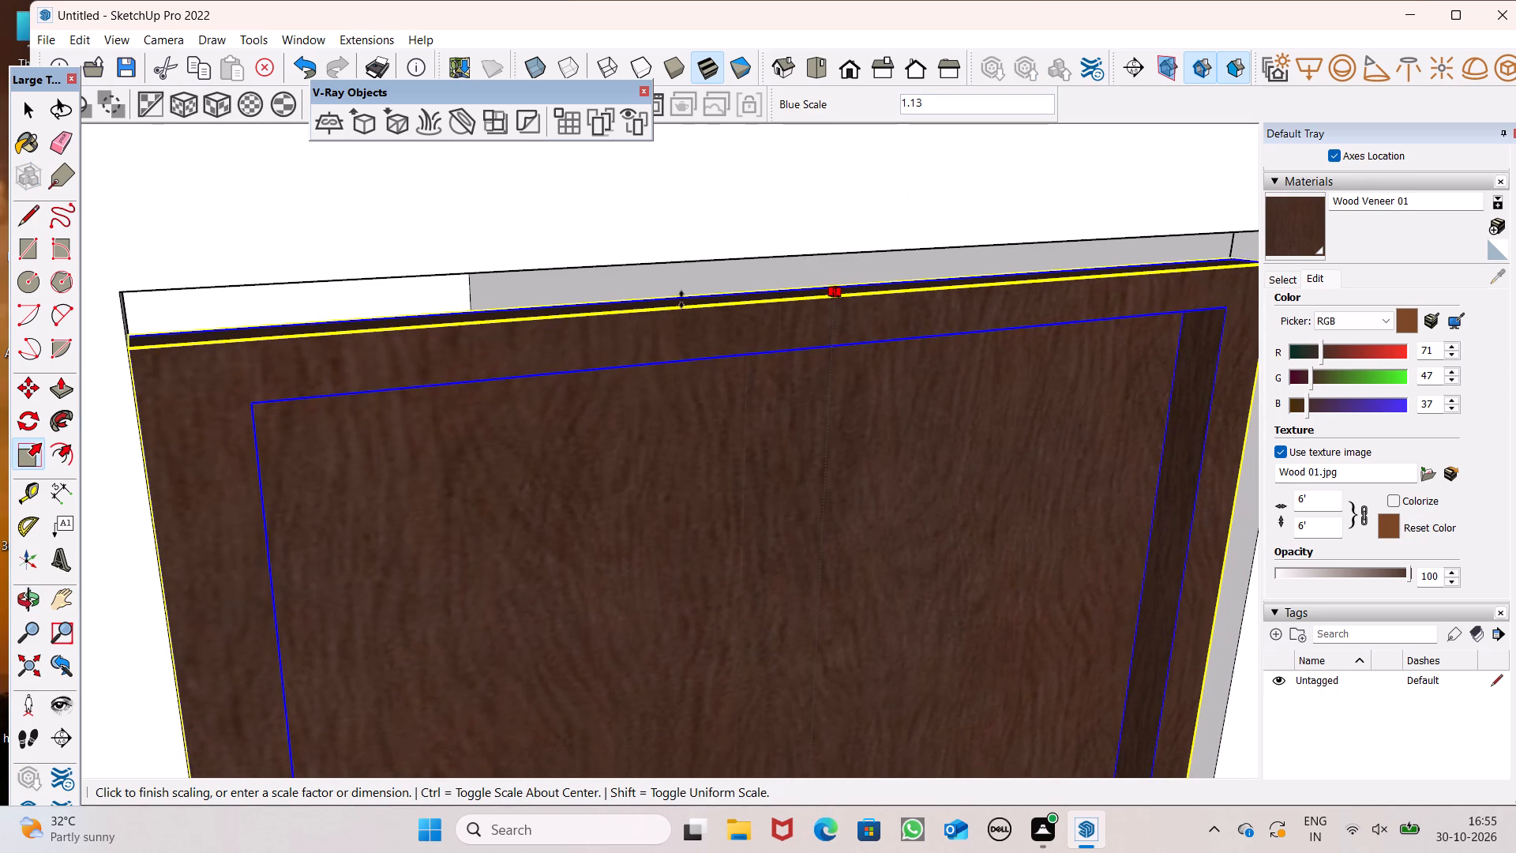
{"action": "left_click_drag", "start_coordinate": [681, 299], "coordinate": [557, 263]}
{"action": "scroll", "coordinate": [576, 278], "scroll_direction": "down", "scroll_amount": 16}
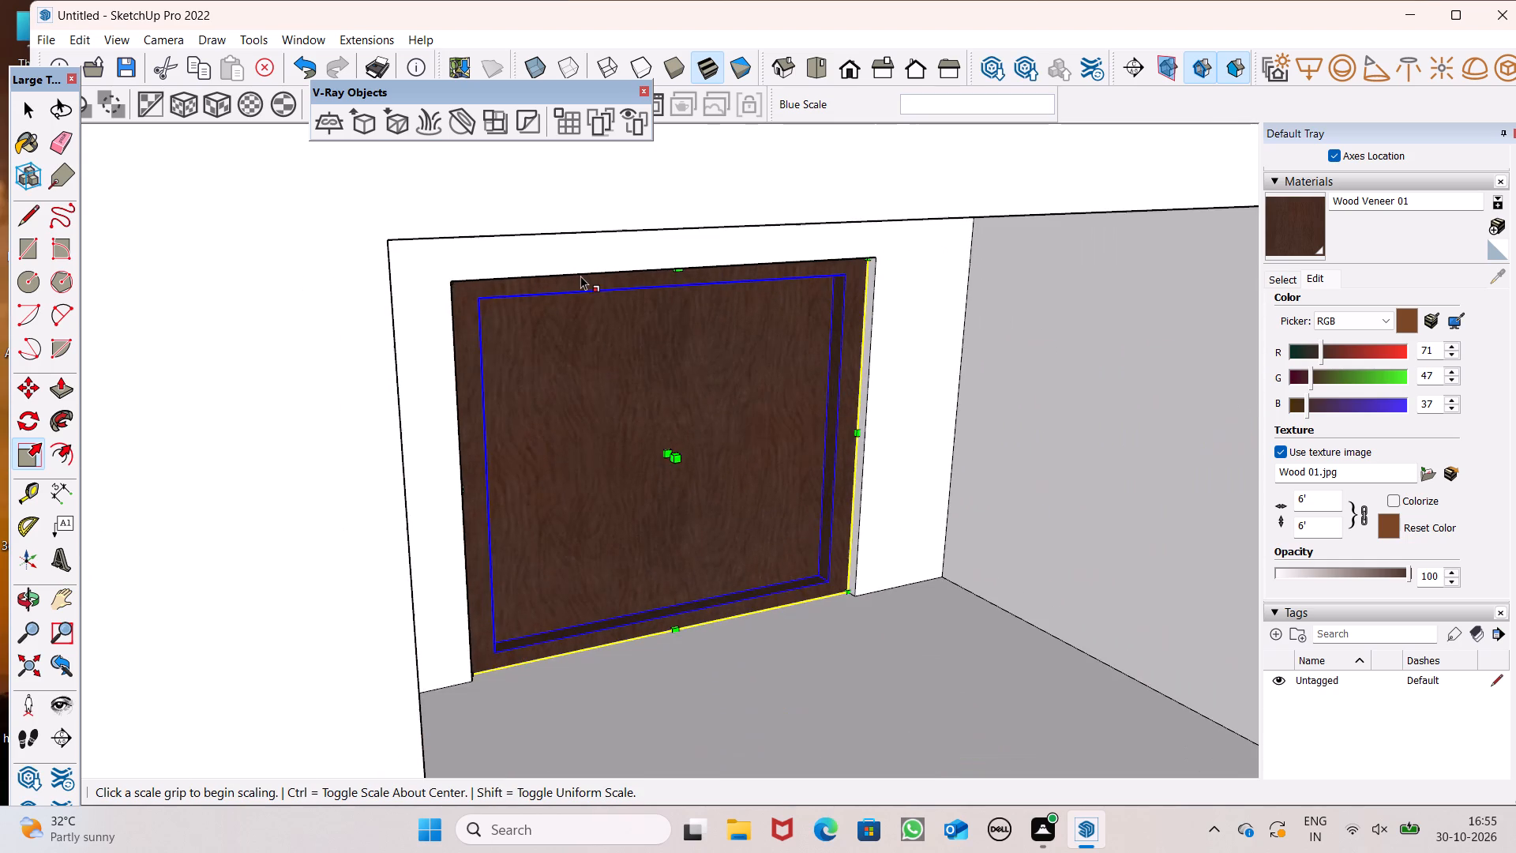
{"action": "scroll", "coordinate": [580, 276], "scroll_direction": "down", "scroll_amount": 4}
{"action": "middle_click_drag", "start_coordinate": [648, 313], "coordinate": [463, 327]}
{"action": "scroll", "coordinate": [689, 297], "scroll_direction": "down", "scroll_amount": 11}
{"action": "key", "text": "space"}
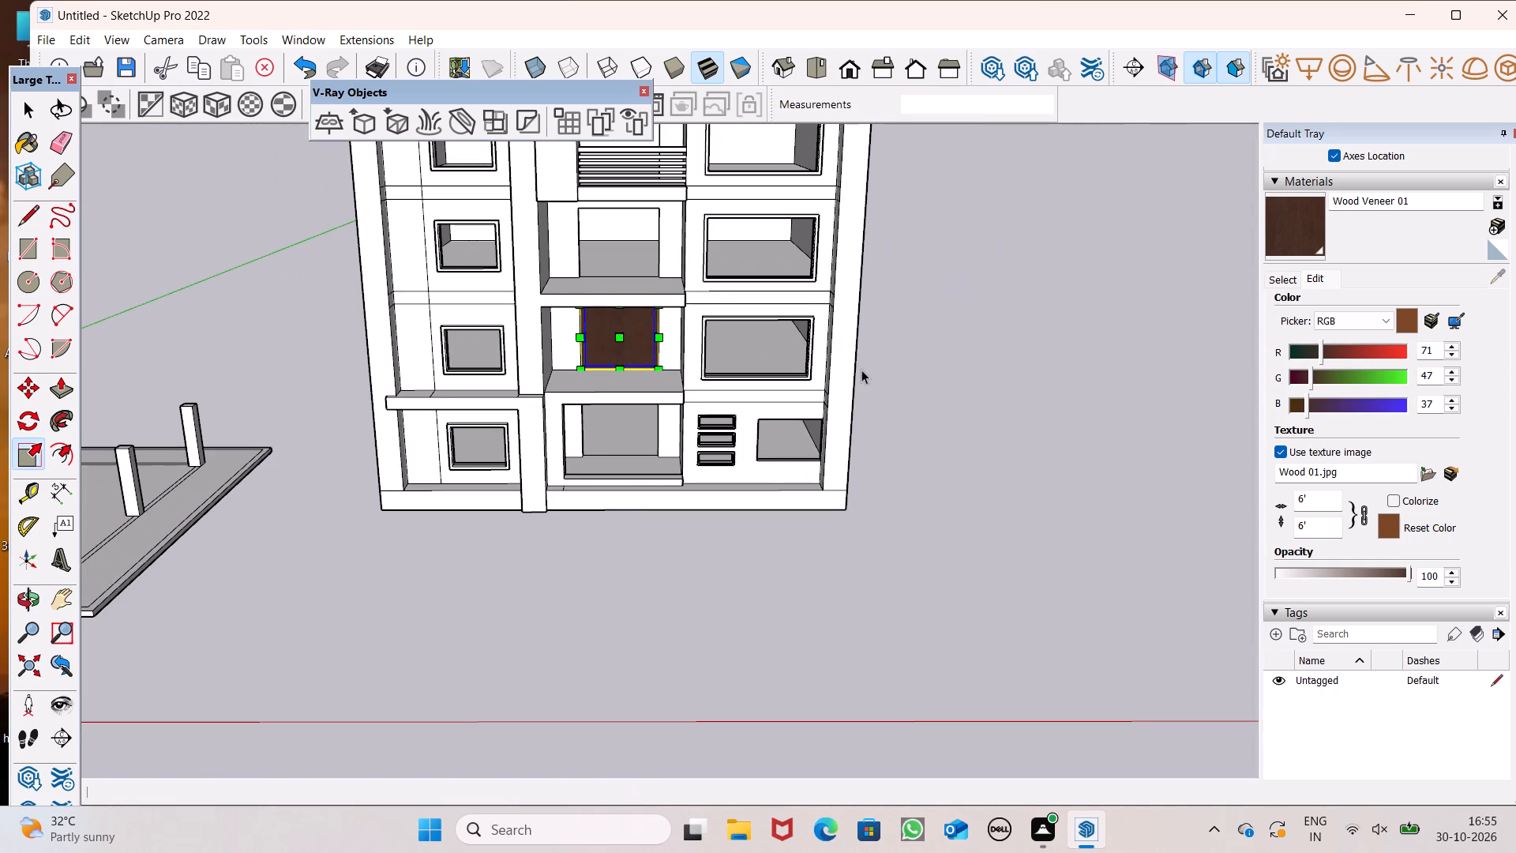
{"action": "left_click", "coordinate": [916, 359]}
Copy the fitted first-floor door about 11' 5" down into the ground-floor doorway.
{"action": "scroll", "coordinate": [541, 287], "scroll_direction": "up", "scroll_amount": 8}
{"action": "scroll", "coordinate": [568, 287], "scroll_direction": "down", "scroll_amount": 7}
{"action": "middle_click_drag", "start_coordinate": [578, 327], "coordinate": [558, 272]}
{"action": "scroll", "coordinate": [617, 314], "scroll_direction": "up", "scroll_amount": 5}
{"action": "left_click", "coordinate": [666, 380]}
{"action": "scroll", "coordinate": [678, 411], "scroll_direction": "down", "scroll_amount": 5}
{"action": "scroll", "coordinate": [647, 306], "scroll_direction": "up", "scroll_amount": 3}
{"action": "key", "text": "m"}
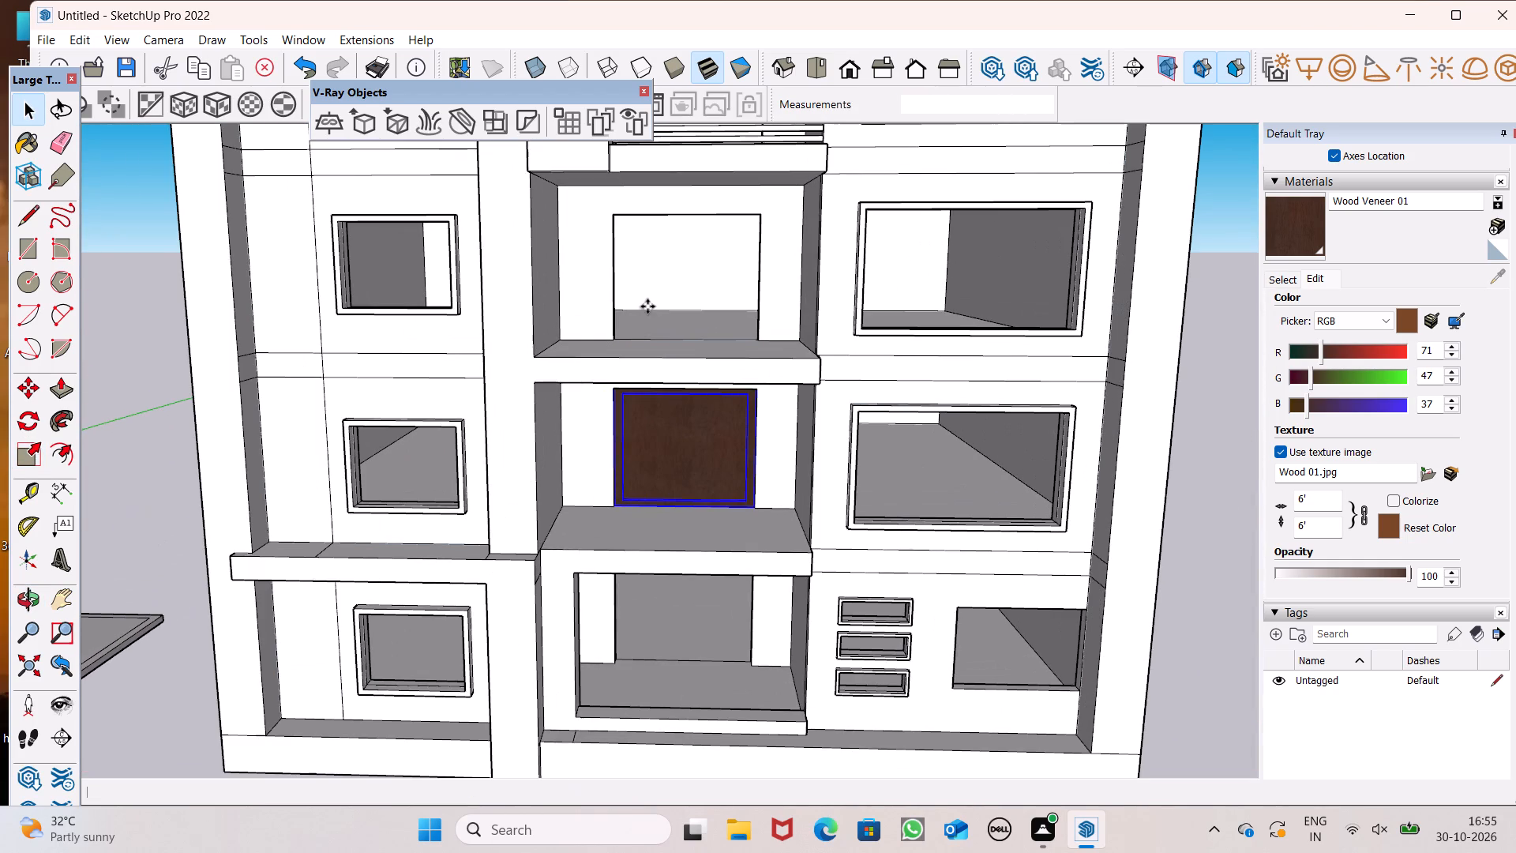
{"action": "key", "text": "Return"}
{"action": "scroll", "coordinate": [741, 455], "scroll_direction": "down", "scroll_amount": 3}
{"action": "scroll", "coordinate": [751, 511], "scroll_direction": "up", "scroll_amount": 6}
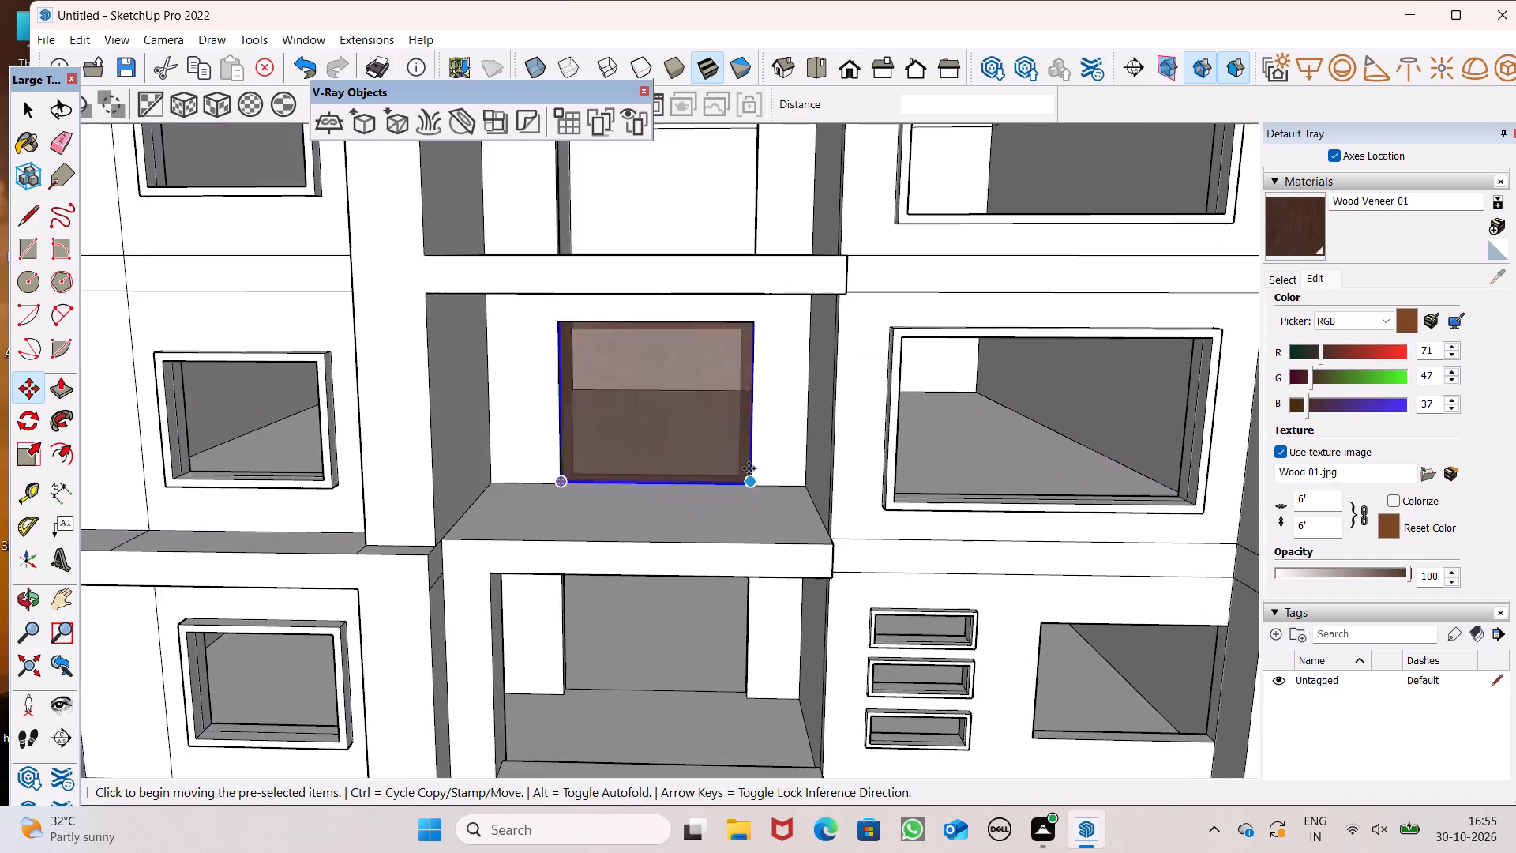
{"action": "scroll", "coordinate": [761, 442], "scroll_direction": "down", "scroll_amount": 3}
{"action": "middle_click_drag", "start_coordinate": [747, 517], "coordinate": [739, 484]}
{"action": "scroll", "coordinate": [745, 480], "scroll_direction": "up", "scroll_amount": 4}
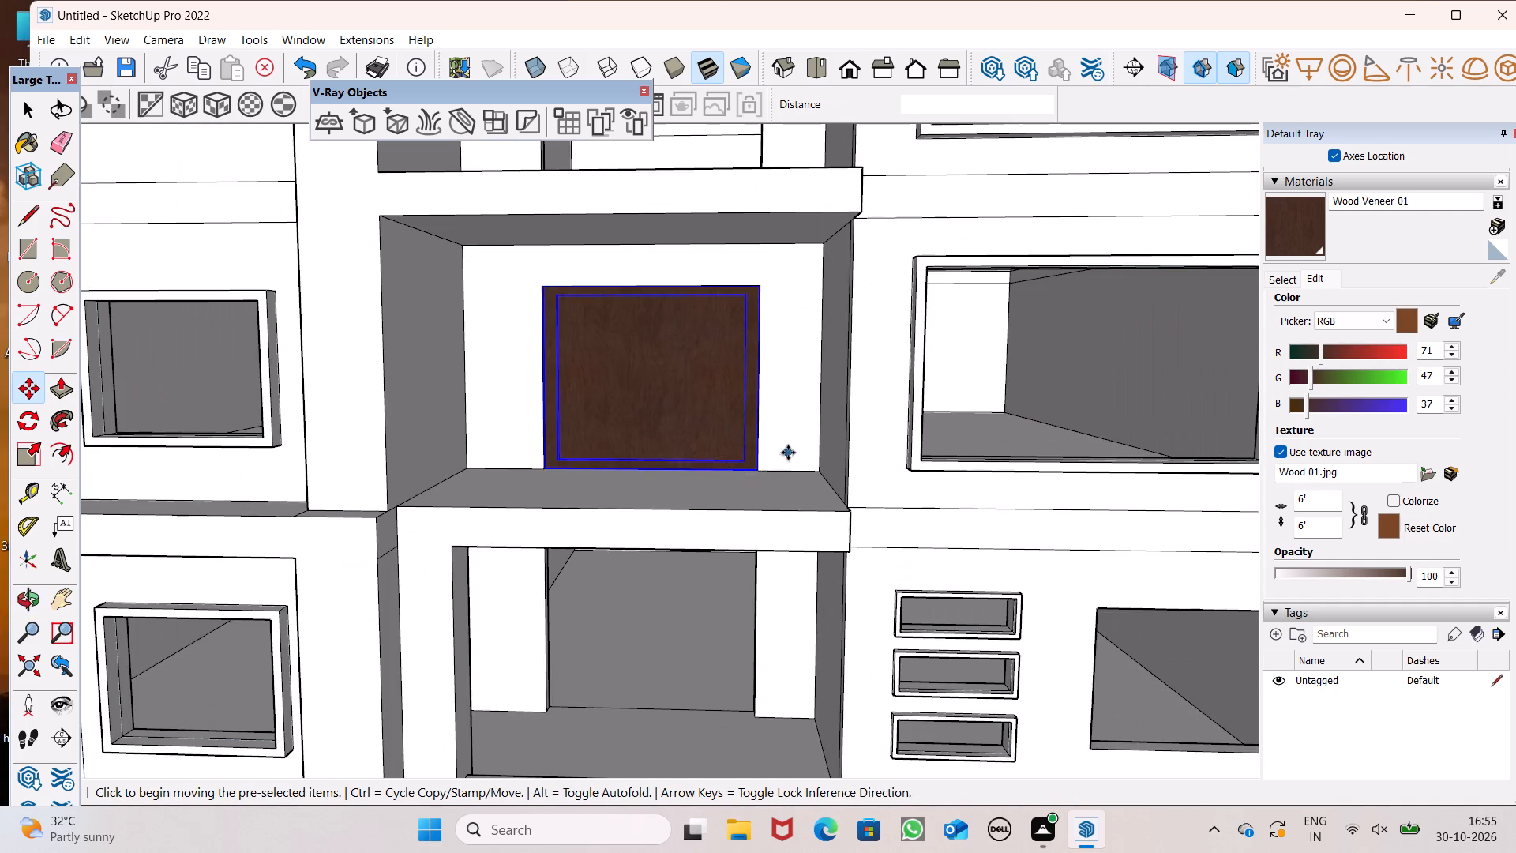
{"action": "scroll", "coordinate": [788, 453], "scroll_direction": "down", "scroll_amount": 3}
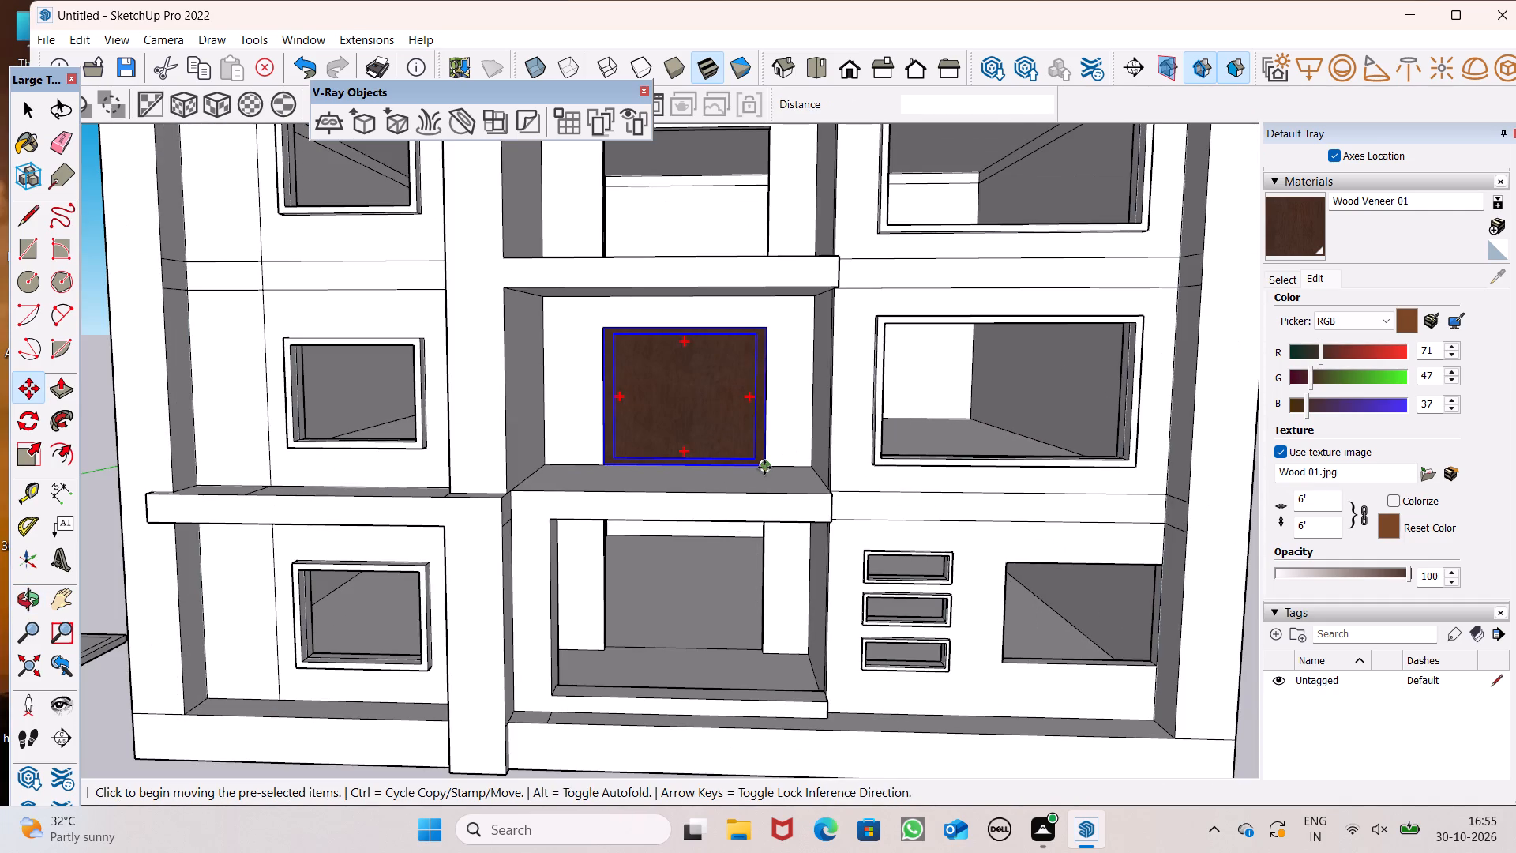
{"action": "left_click_drag", "start_coordinate": [764, 467], "coordinate": [762, 649]}
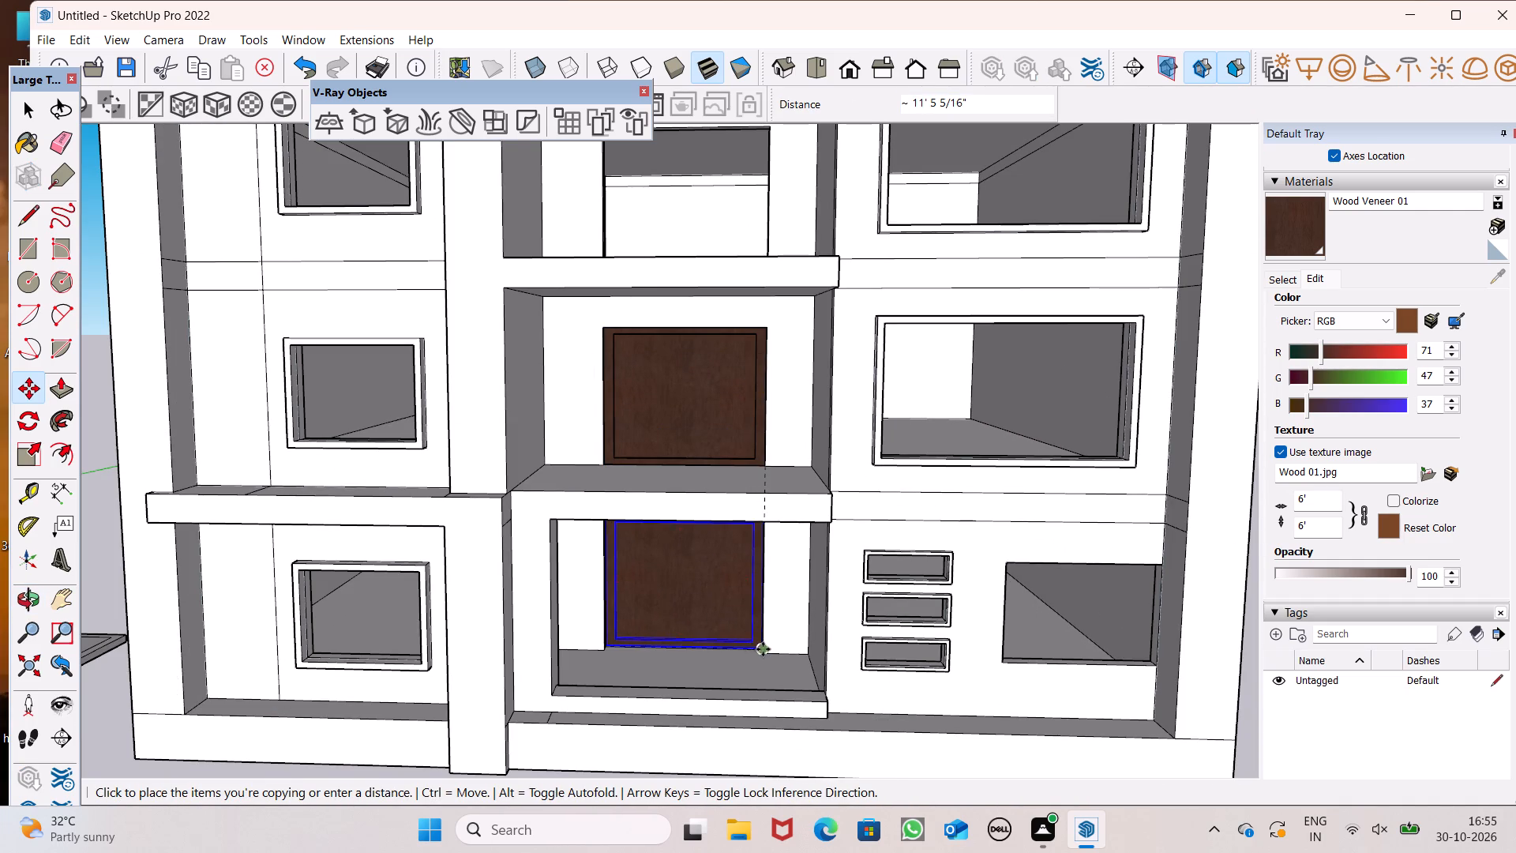
Move the ground-floor door copy so its lower corner sits on the doorway's bottom front corner, and deselect it.
{"action": "middle_click_drag", "start_coordinate": [749, 643], "coordinate": [715, 567]}
{"action": "key", "text": "space"}
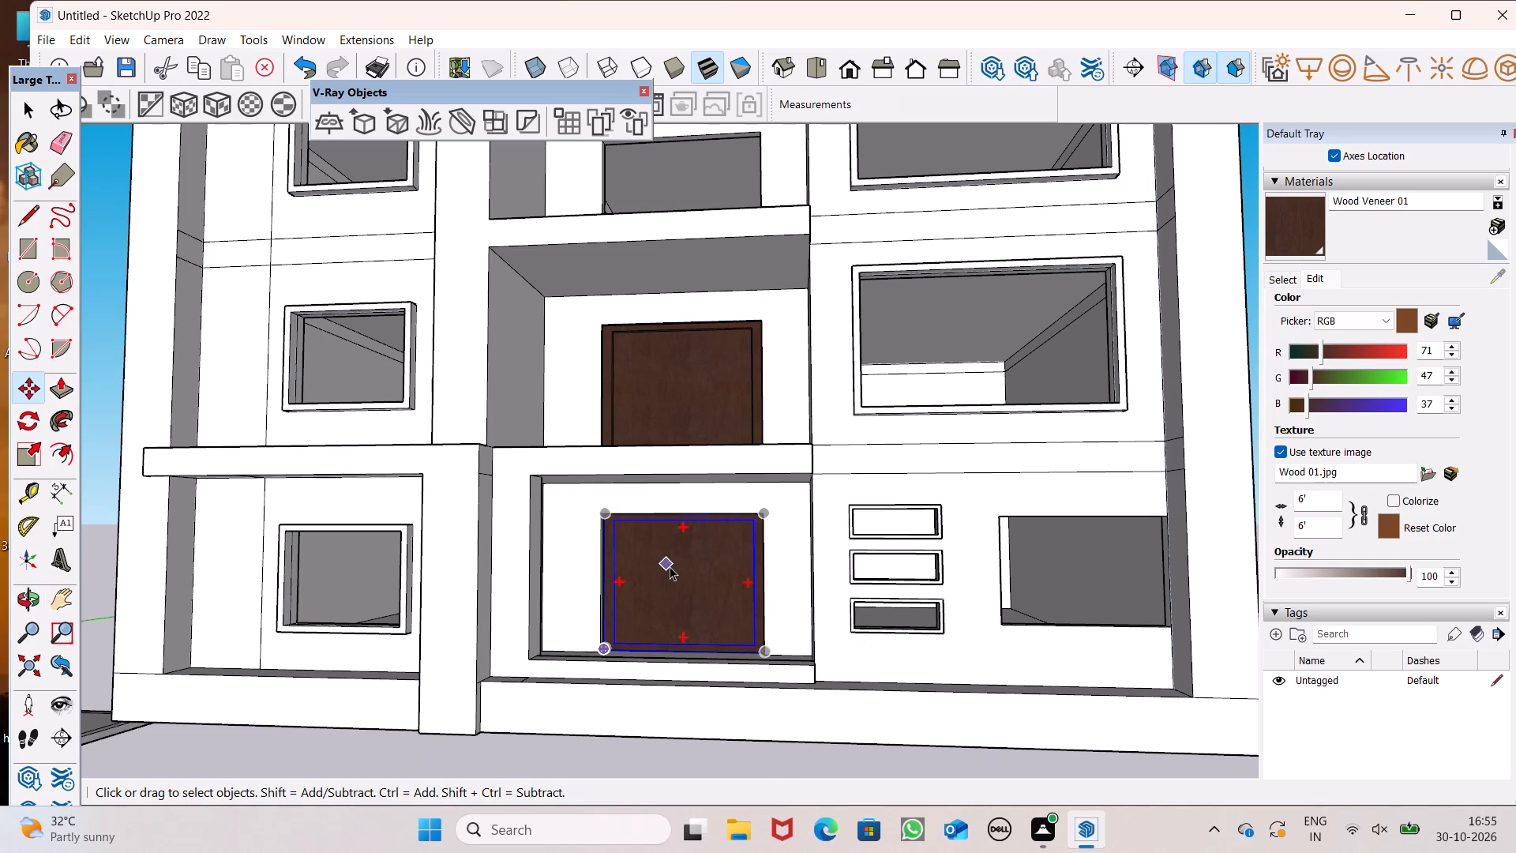
{"action": "left_click", "coordinate": [667, 595]}
{"action": "scroll", "coordinate": [689, 618], "scroll_direction": "up", "scroll_amount": 5}
{"action": "middle_click_drag", "start_coordinate": [799, 712], "coordinate": [832, 786]}
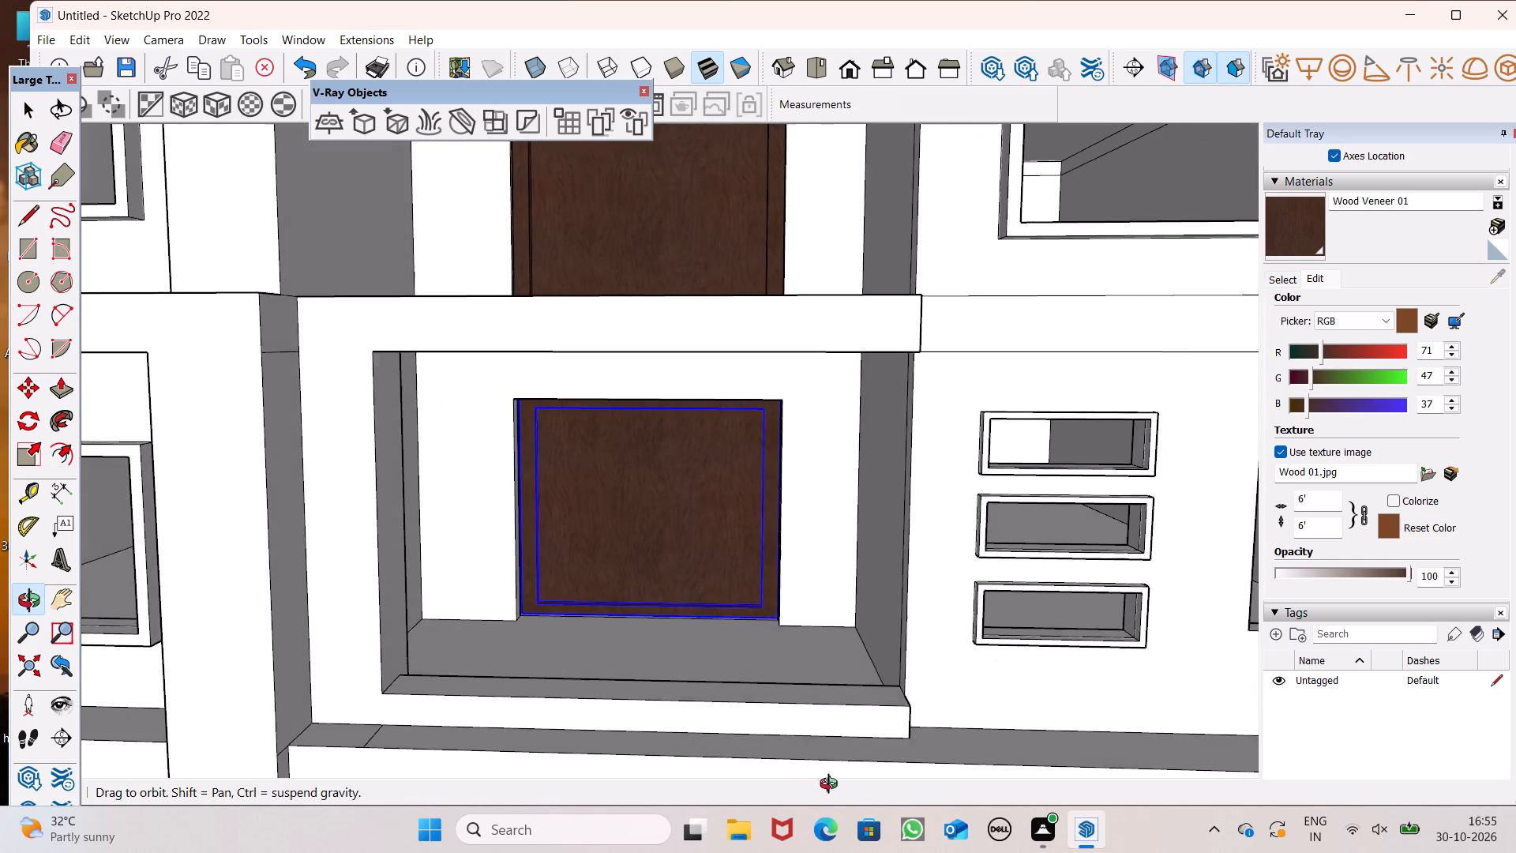
{"action": "middle_click_drag", "start_coordinate": [832, 786], "coordinate": [833, 786]}
{"action": "scroll", "coordinate": [753, 612], "scroll_direction": "up", "scroll_amount": 7}
{"action": "scroll", "coordinate": [764, 622], "scroll_direction": "down", "scroll_amount": 6}
{"action": "middle_click_drag", "start_coordinate": [806, 723], "coordinate": [833, 817]}
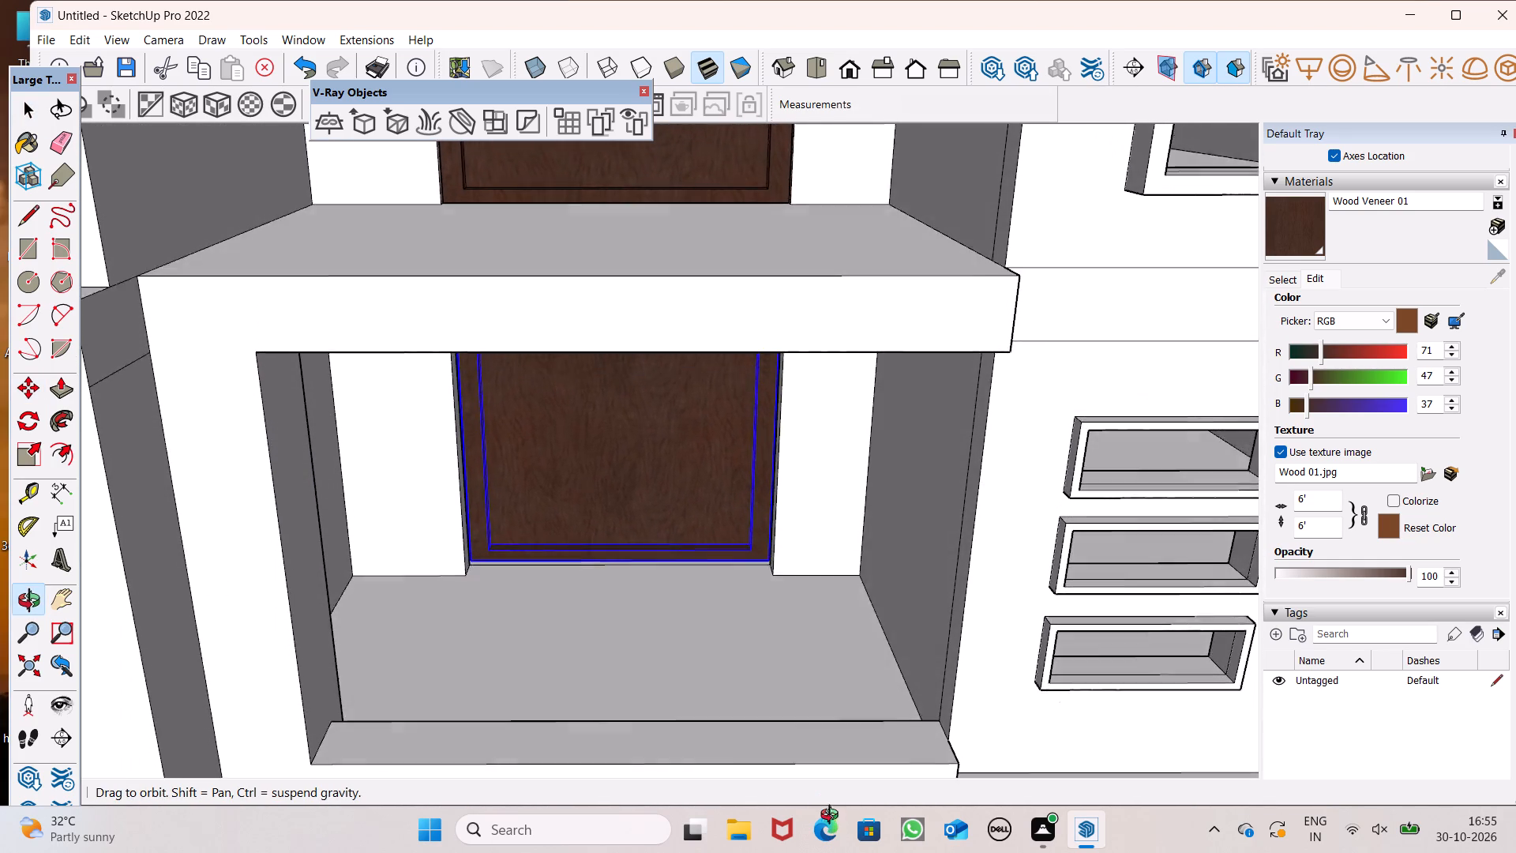
{"action": "middle_click_drag", "start_coordinate": [833, 817], "coordinate": [831, 799]}
{"action": "key", "text": "m"}
{"action": "key", "text": "Return"}
{"action": "scroll", "coordinate": [763, 623], "scroll_direction": "up", "scroll_amount": 7}
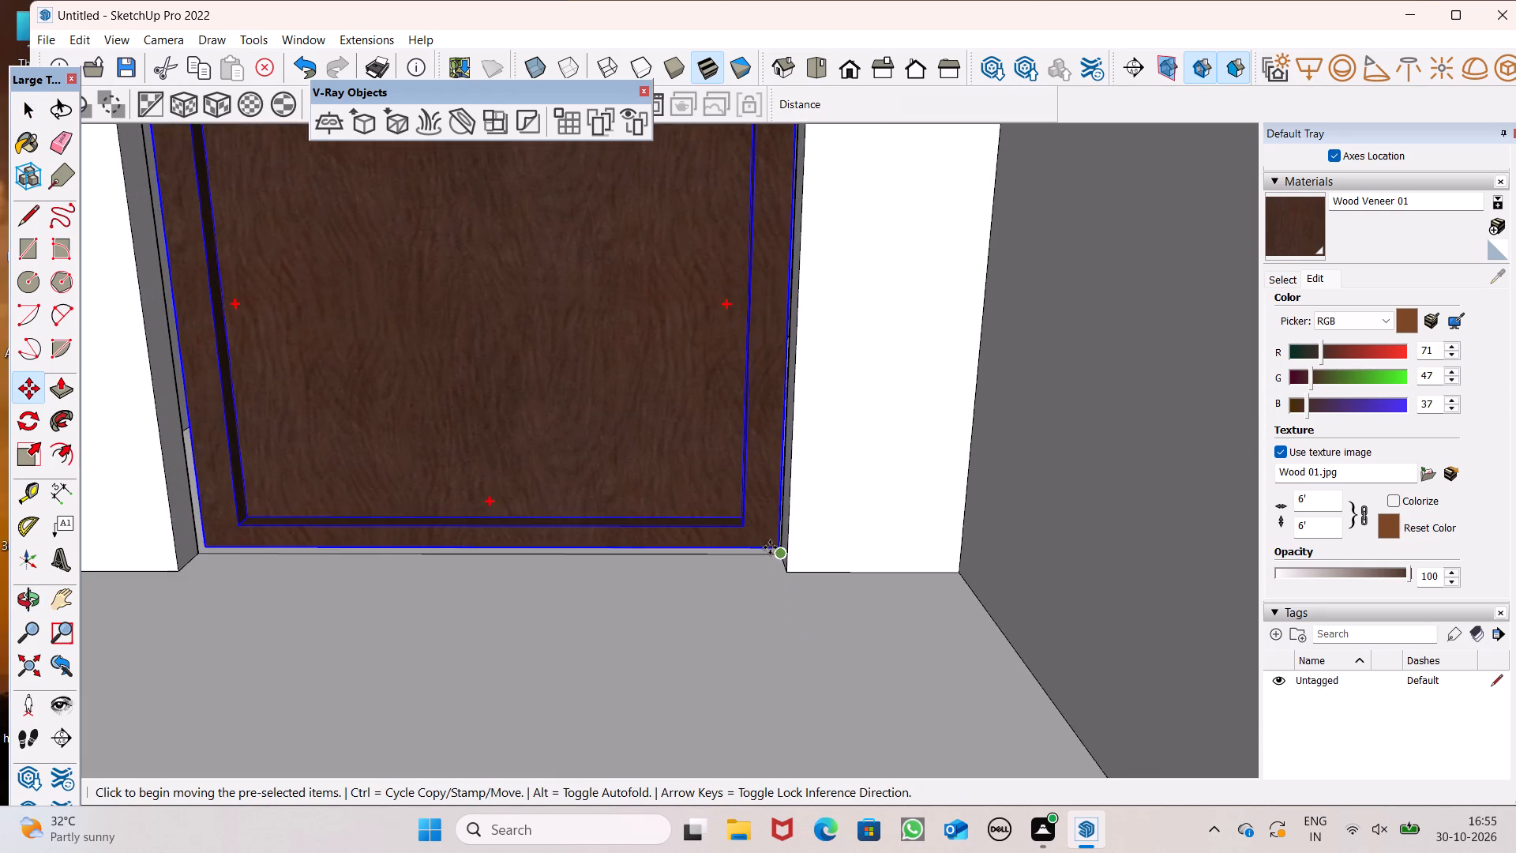
{"action": "scroll", "coordinate": [775, 546], "scroll_direction": "up", "scroll_amount": 4}
{"action": "left_click_drag", "start_coordinate": [780, 543], "coordinate": [790, 587]}
{"action": "scroll", "coordinate": [835, 565], "scroll_direction": "down", "scroll_amount": 13}
{"action": "middle_click_drag", "start_coordinate": [833, 571], "coordinate": [775, 453]}
{"action": "key", "text": "space"}
{"action": "scroll", "coordinate": [715, 505], "scroll_direction": "down", "scroll_amount": 15}
{"action": "left_click", "coordinate": [747, 680]}
Copy the first-floor door up into the second-floor balcony doorway.
{"action": "scroll", "coordinate": [661, 417], "scroll_direction": "up", "scroll_amount": 7}
{"action": "left_click", "coordinate": [708, 442]}
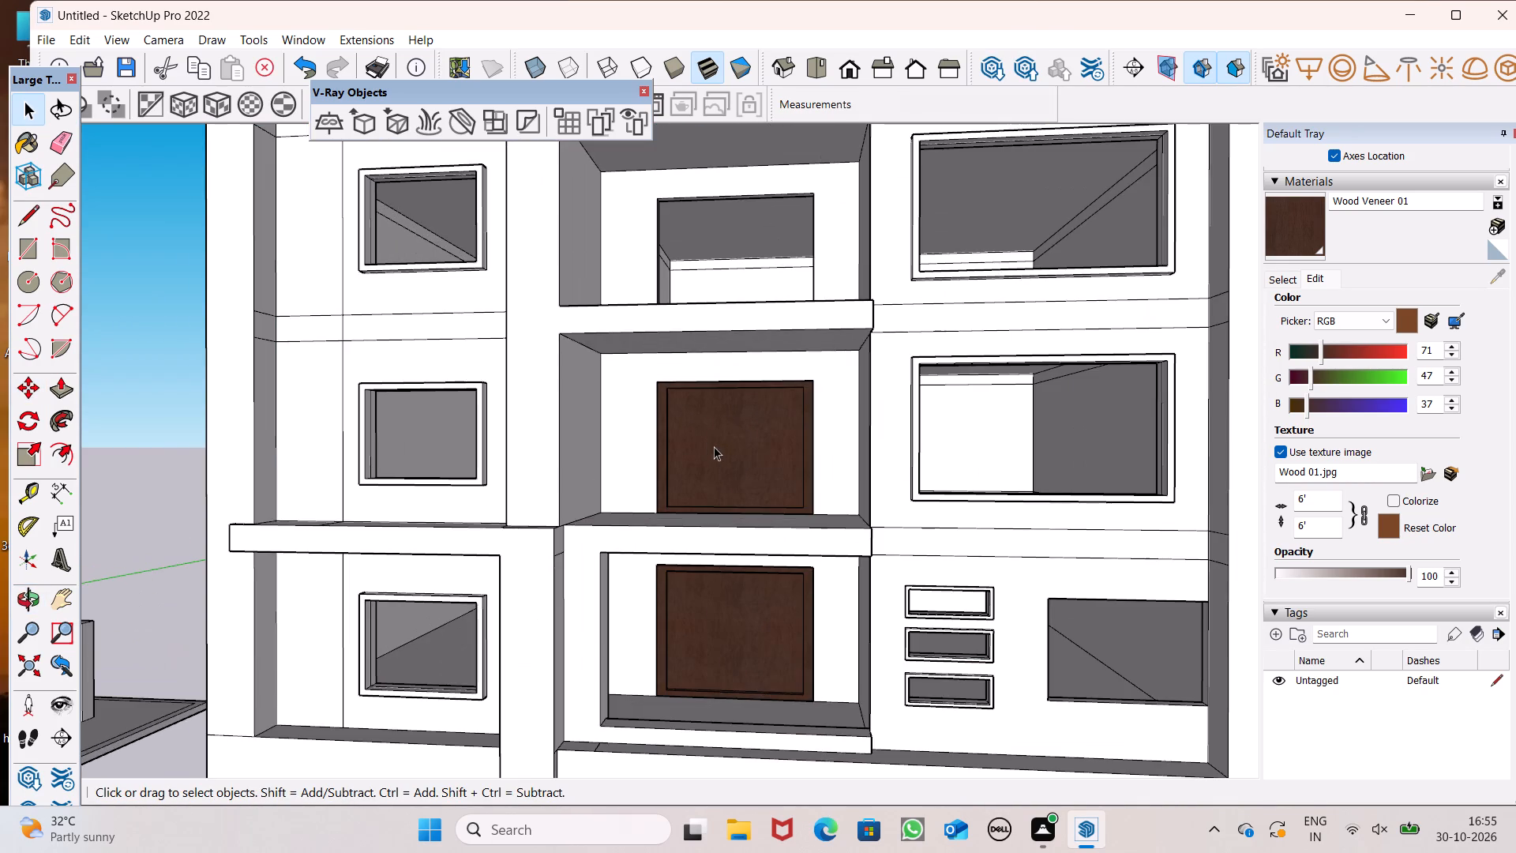
{"action": "middle_click_drag", "start_coordinate": [726, 493], "coordinate": [730, 547]}
{"action": "scroll", "coordinate": [732, 544], "scroll_direction": "up", "scroll_amount": 1}
{"action": "scroll", "coordinate": [696, 487], "scroll_direction": "down", "scroll_amount": 9}
{"action": "left_click", "coordinate": [1073, 524]}
{"action": "scroll", "coordinate": [666, 316], "scroll_direction": "up", "scroll_amount": 2}
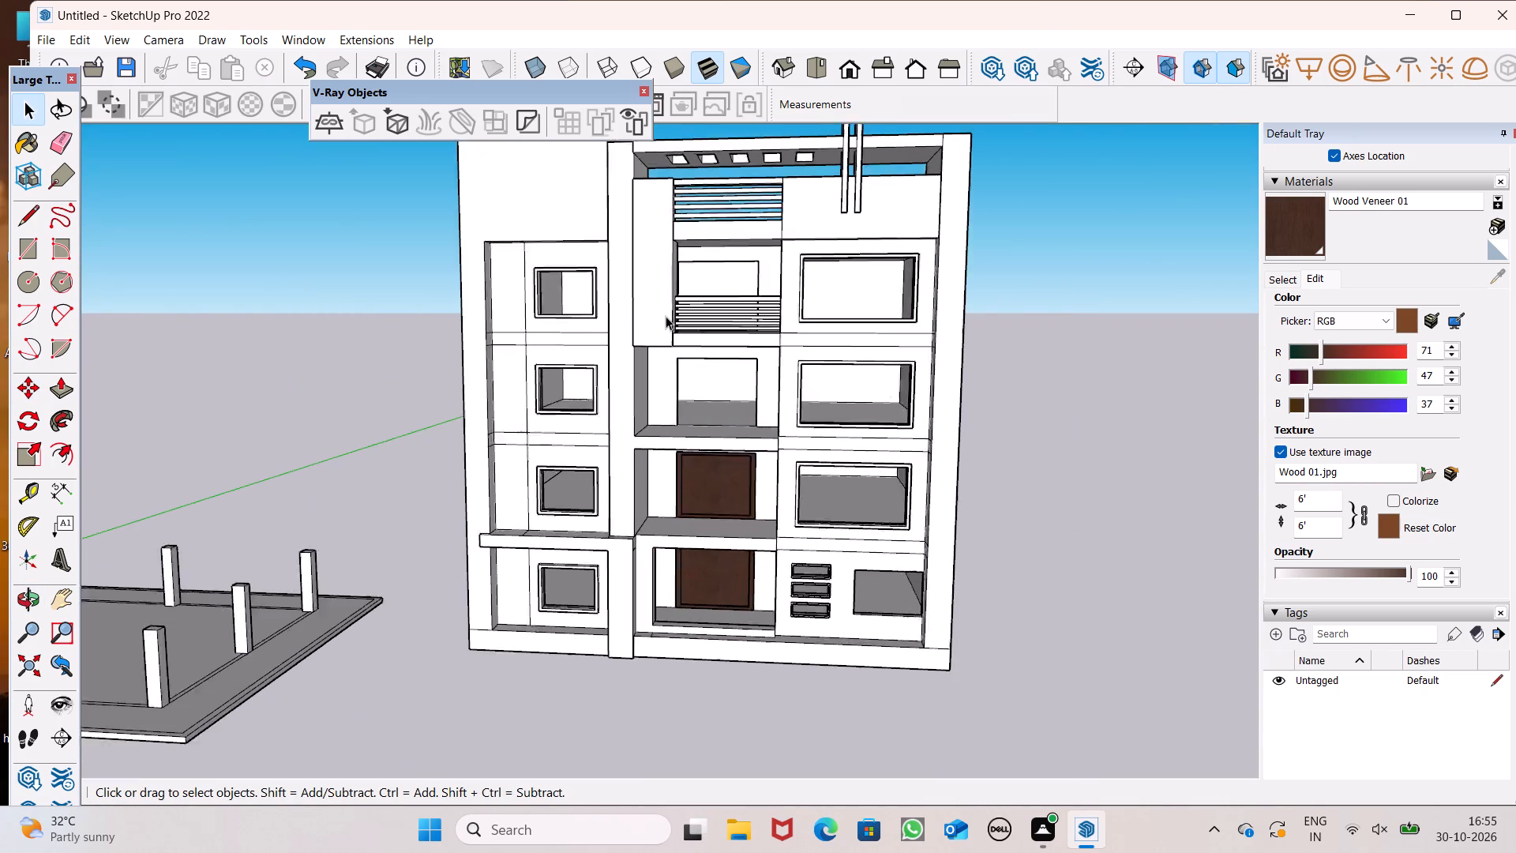
{"action": "scroll", "coordinate": [666, 316], "scroll_direction": "up", "scroll_amount": 5}
{"action": "left_click", "coordinate": [719, 595]}
{"action": "key", "text": "m"}
{"action": "key", "text": "Return"}
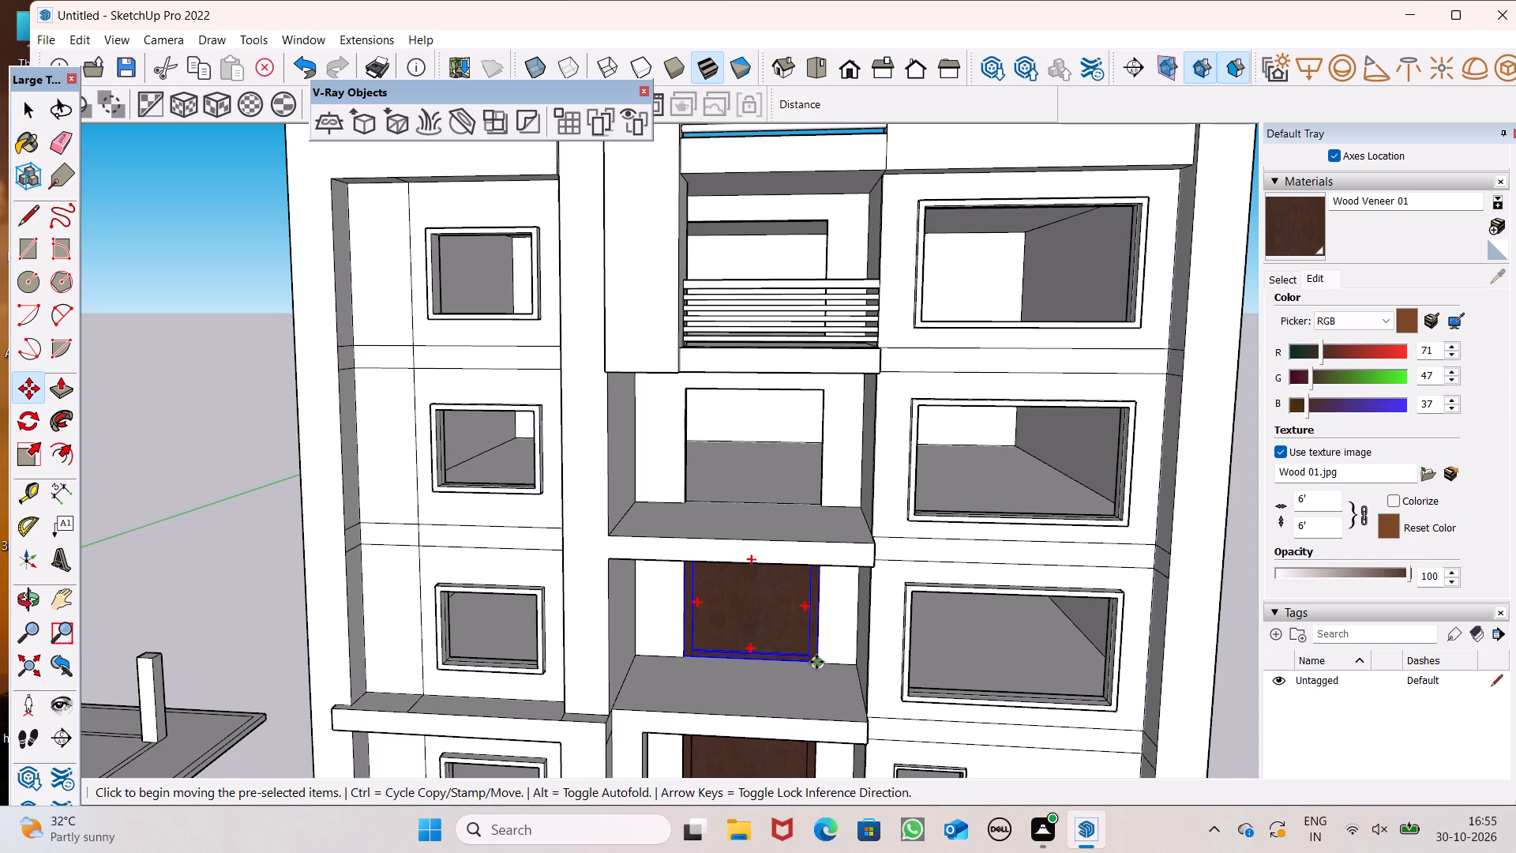
{"action": "left_click_drag", "start_coordinate": [816, 662], "coordinate": [811, 500]}
Move the second-floor door copy about 1' onto the doorway's bottom front corner and deselect it.
{"action": "scroll", "coordinate": [779, 410], "scroll_direction": "up", "scroll_amount": 8}
{"action": "scroll", "coordinate": [762, 448], "scroll_direction": "down", "scroll_amount": 4}
{"action": "scroll", "coordinate": [862, 589], "scroll_direction": "up", "scroll_amount": 1}
{"action": "middle_click_drag", "start_coordinate": [865, 606], "coordinate": [884, 702]}
{"action": "scroll", "coordinate": [868, 626], "scroll_direction": "up", "scroll_amount": 2}
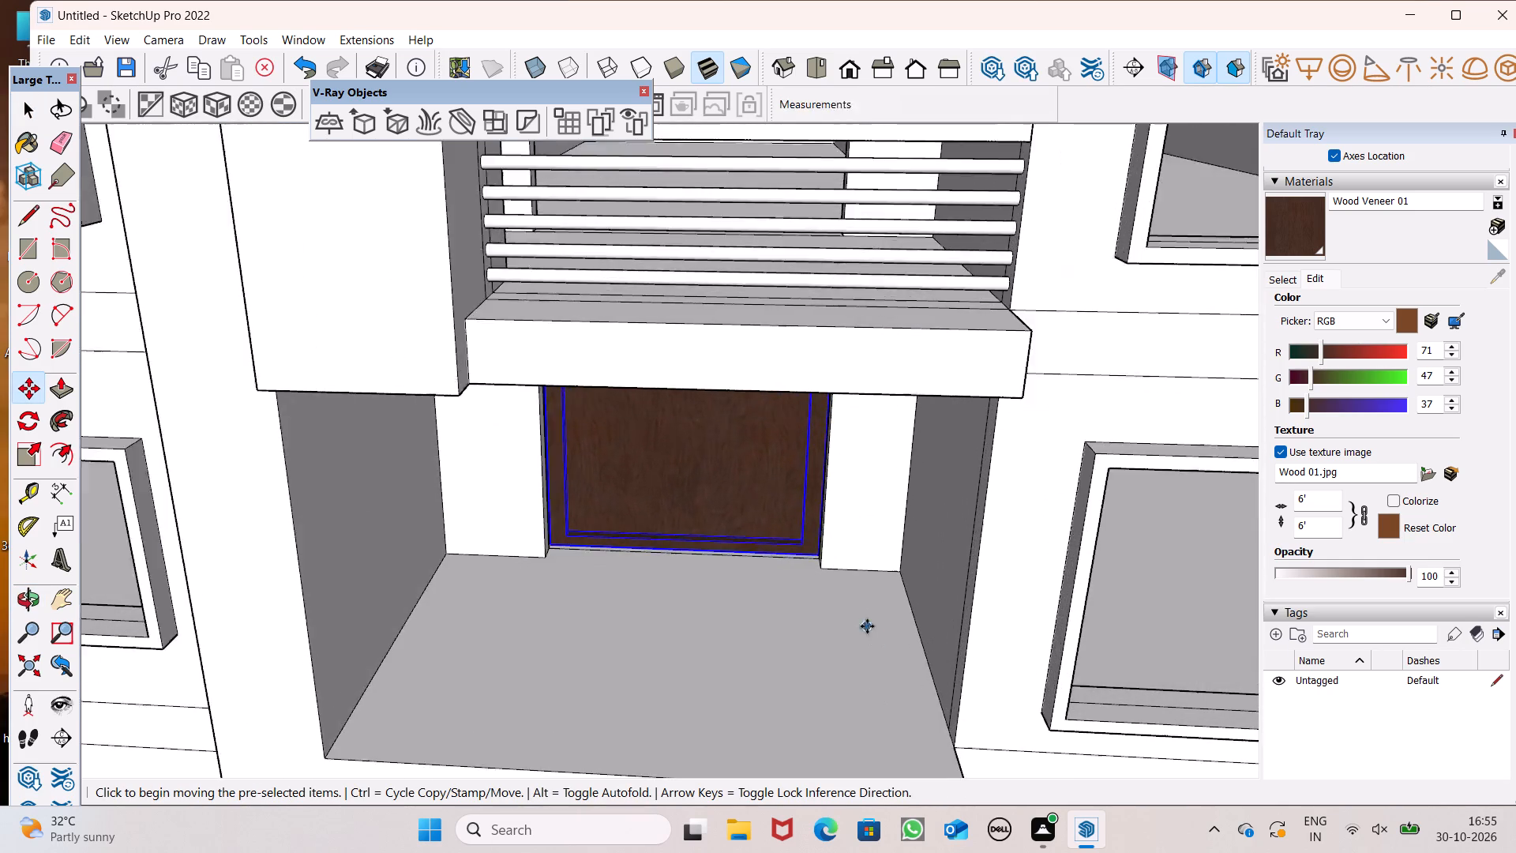
{"action": "scroll", "coordinate": [867, 626], "scroll_direction": "up", "scroll_amount": 9}
{"action": "left_click_drag", "start_coordinate": [833, 523], "coordinate": [838, 554]}
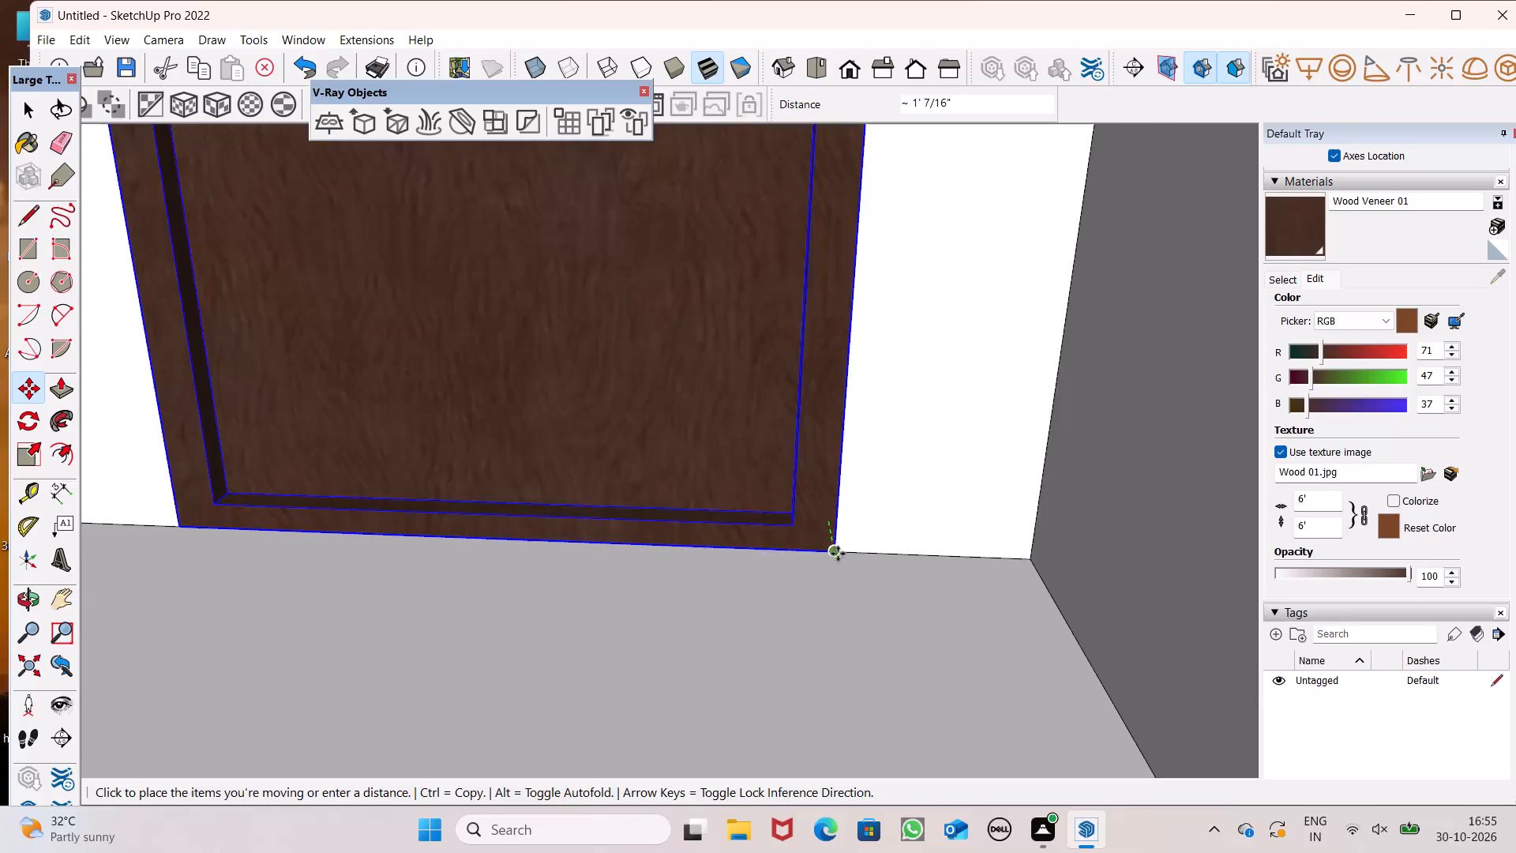
{"action": "left_click_drag", "start_coordinate": [838, 554], "coordinate": [838, 553]}
{"action": "scroll", "coordinate": [800, 452], "scroll_direction": "down", "scroll_amount": 8}
{"action": "scroll", "coordinate": [763, 426], "scroll_direction": "up", "scroll_amount": 1}
{"action": "scroll", "coordinate": [763, 426], "scroll_direction": "down", "scroll_amount": 5}
{"action": "middle_click_drag", "start_coordinate": [792, 543], "coordinate": [758, 368]}
{"action": "scroll", "coordinate": [703, 445], "scroll_direction": "down", "scroll_amount": 10}
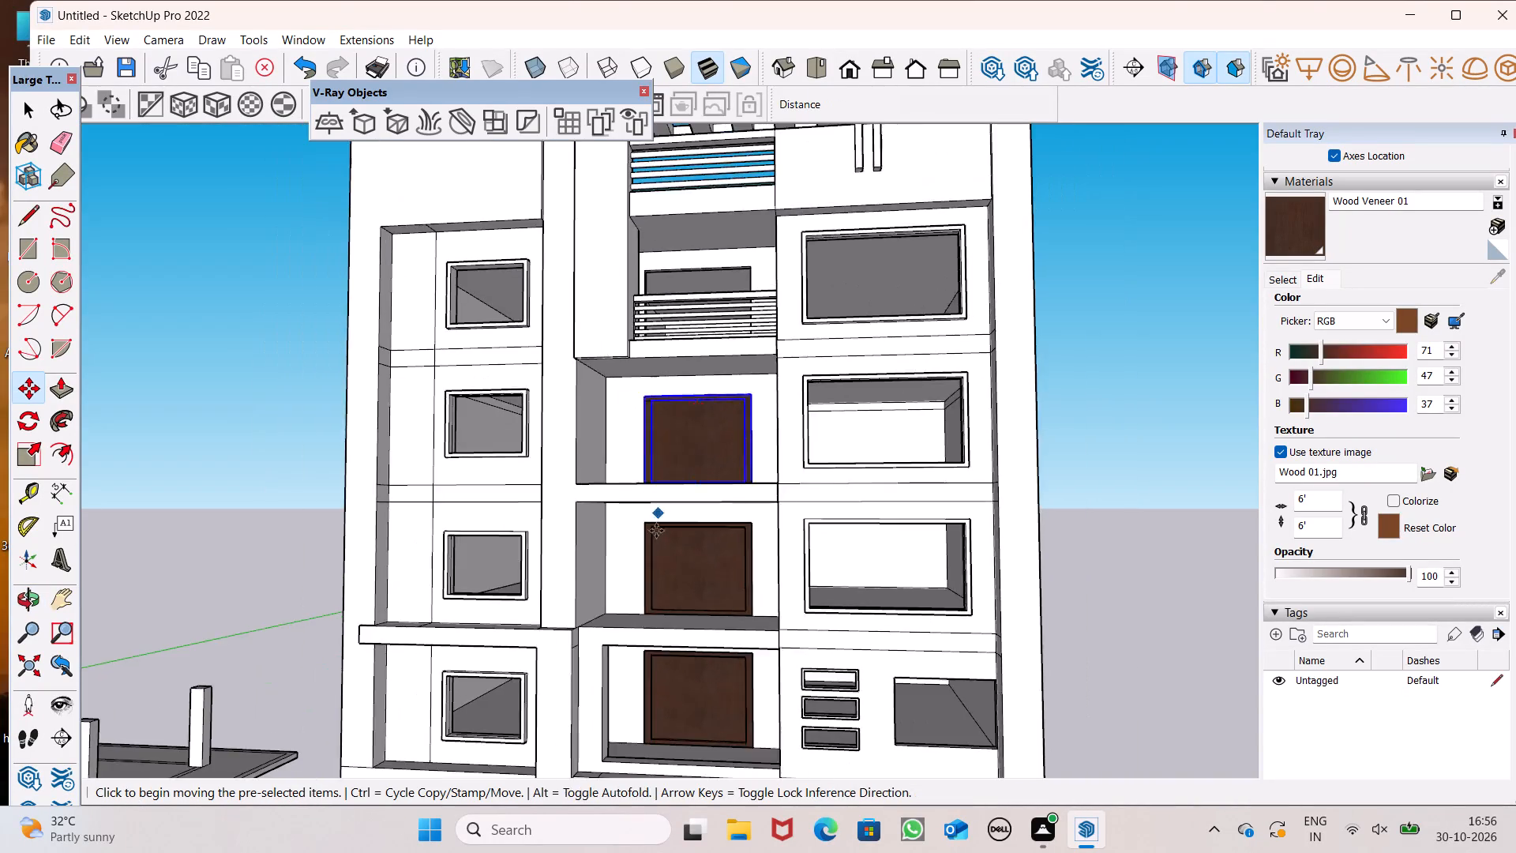
{"action": "scroll", "coordinate": [656, 531], "scroll_direction": "down", "scroll_amount": 3}
{"action": "key", "text": "space"}
{"action": "left_click", "coordinate": [1166, 524]}
Copy the second-floor door straight up into the third-floor balcony doorway, behind the slatted railing.
{"action": "scroll", "coordinate": [743, 430], "scroll_direction": "up", "scroll_amount": 7}
{"action": "scroll", "coordinate": [670, 453], "scroll_direction": "down", "scroll_amount": 5}
{"action": "scroll", "coordinate": [672, 464], "scroll_direction": "up", "scroll_amount": 1}
{"action": "middle_click_drag", "start_coordinate": [678, 481], "coordinate": [707, 561]}
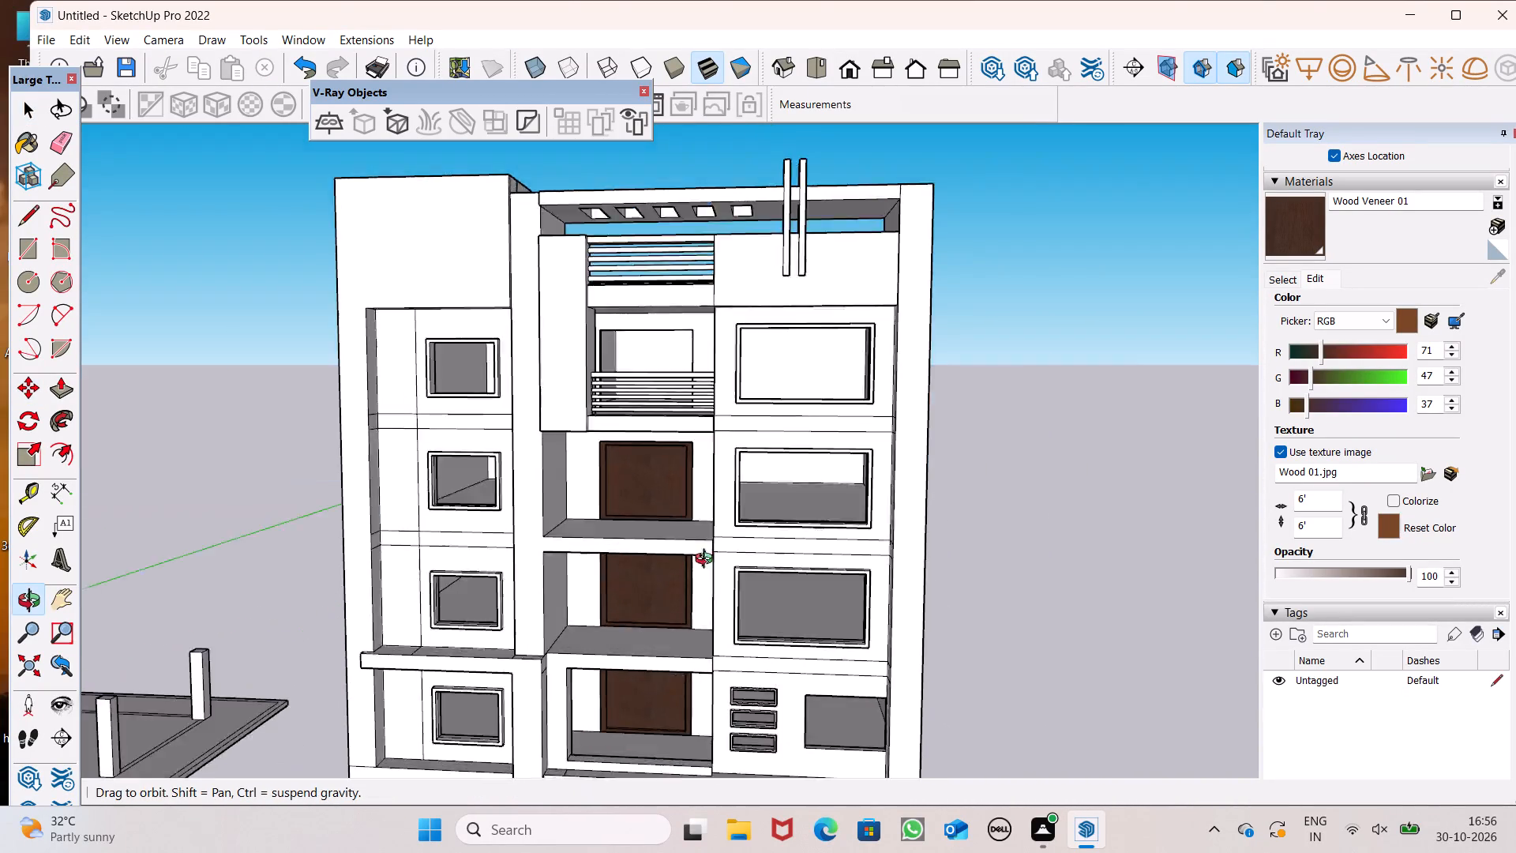
{"action": "middle_click_drag", "start_coordinate": [707, 561], "coordinate": [734, 625]}
{"action": "left_click", "coordinate": [670, 498]}
{"action": "scroll", "coordinate": [668, 545], "scroll_direction": "down", "scroll_amount": 6}
{"action": "scroll", "coordinate": [649, 433], "scroll_direction": "up", "scroll_amount": 6}
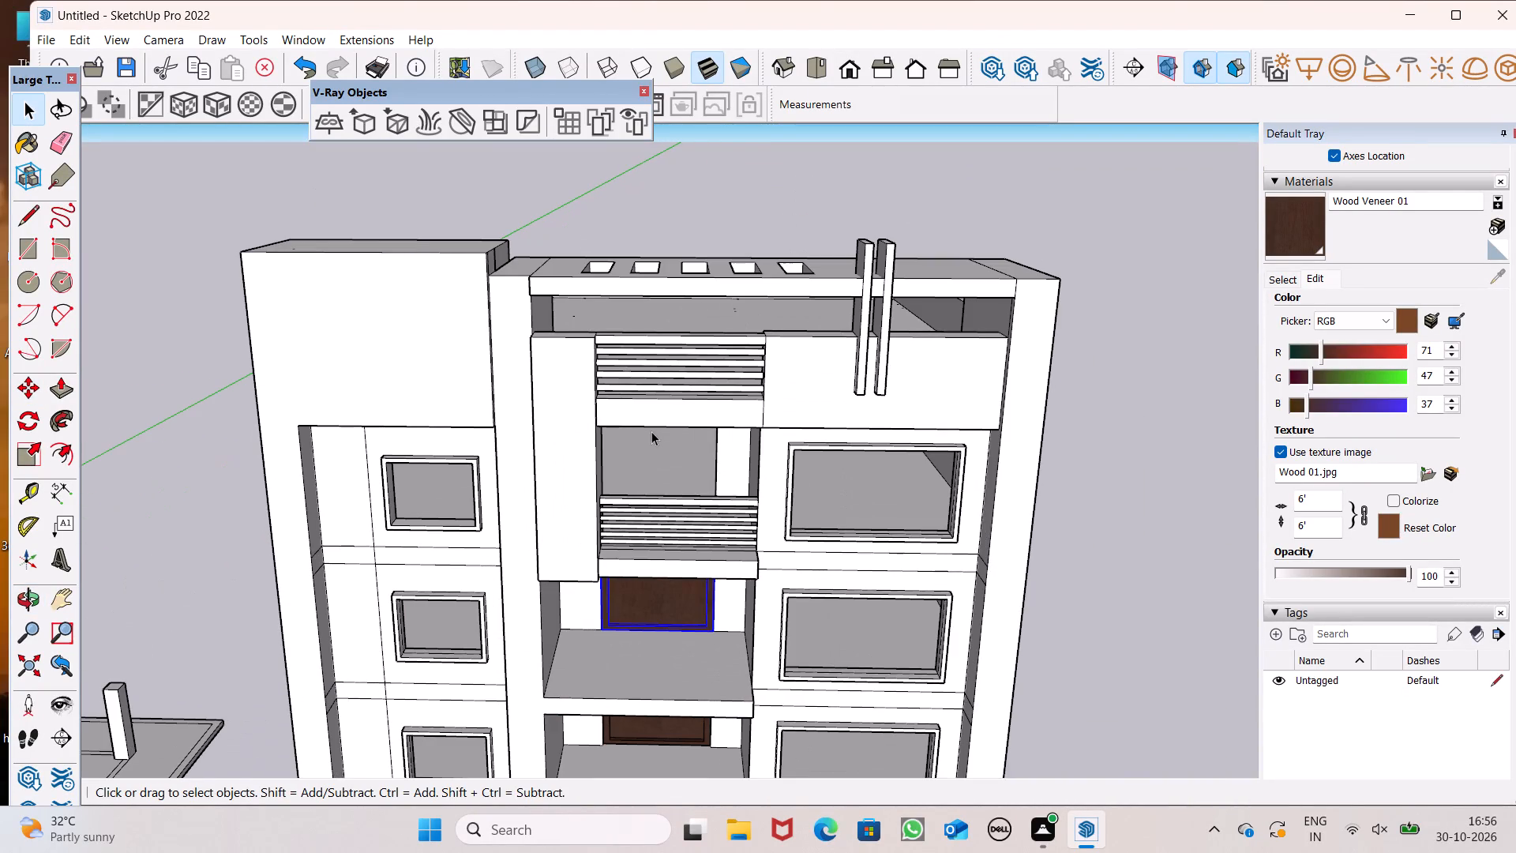
{"action": "key", "text": "m"}
{"action": "key", "text": "Return"}
{"action": "scroll", "coordinate": [655, 581], "scroll_direction": "up", "scroll_amount": 1}
{"action": "middle_click_drag", "start_coordinate": [654, 583], "coordinate": [652, 583]}
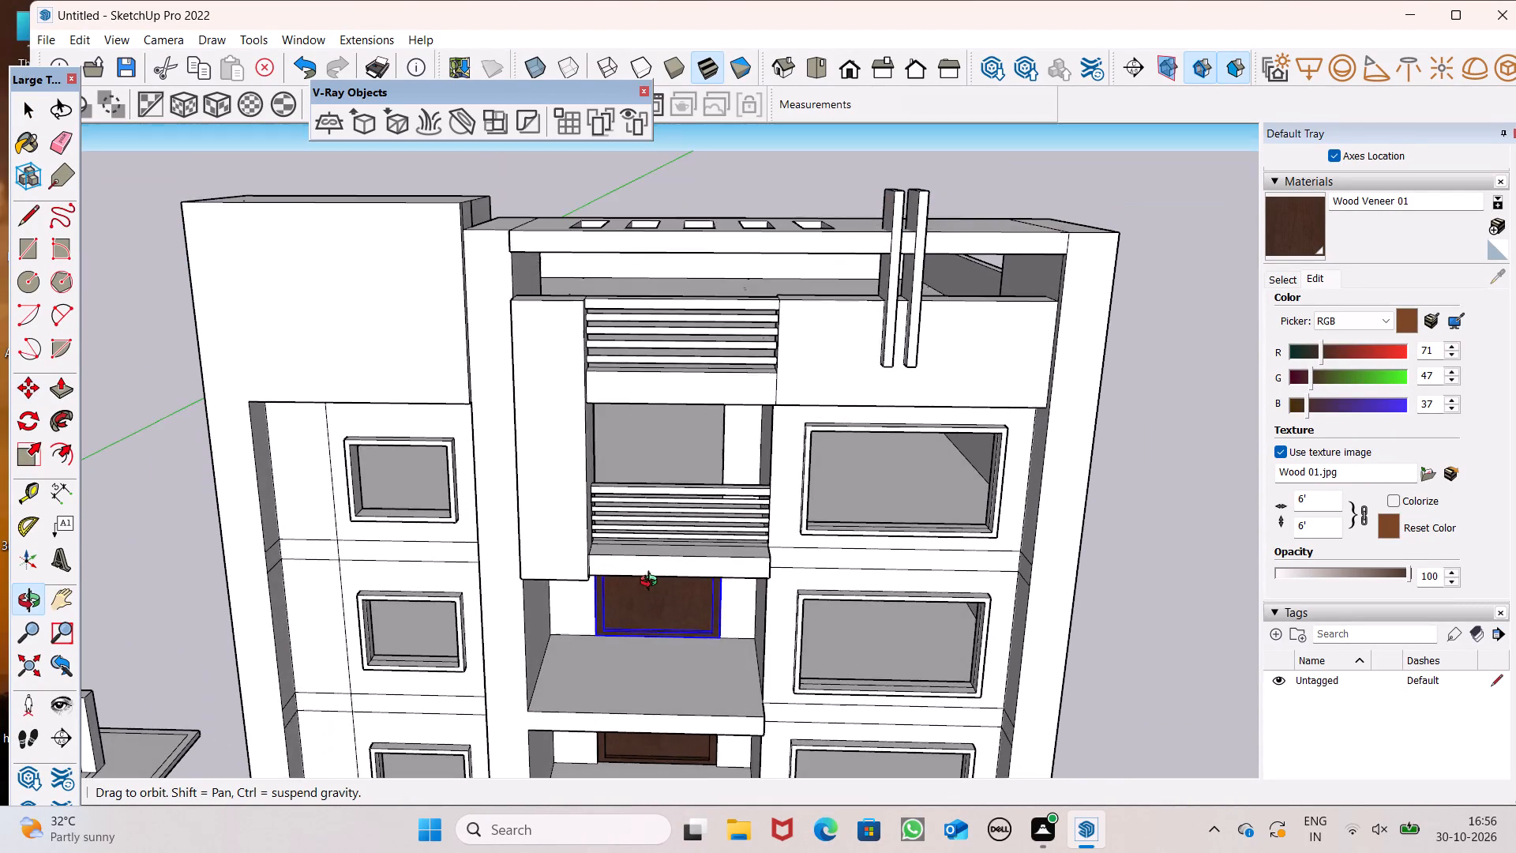
{"action": "middle_click_drag", "start_coordinate": [652, 583], "coordinate": [645, 561]}
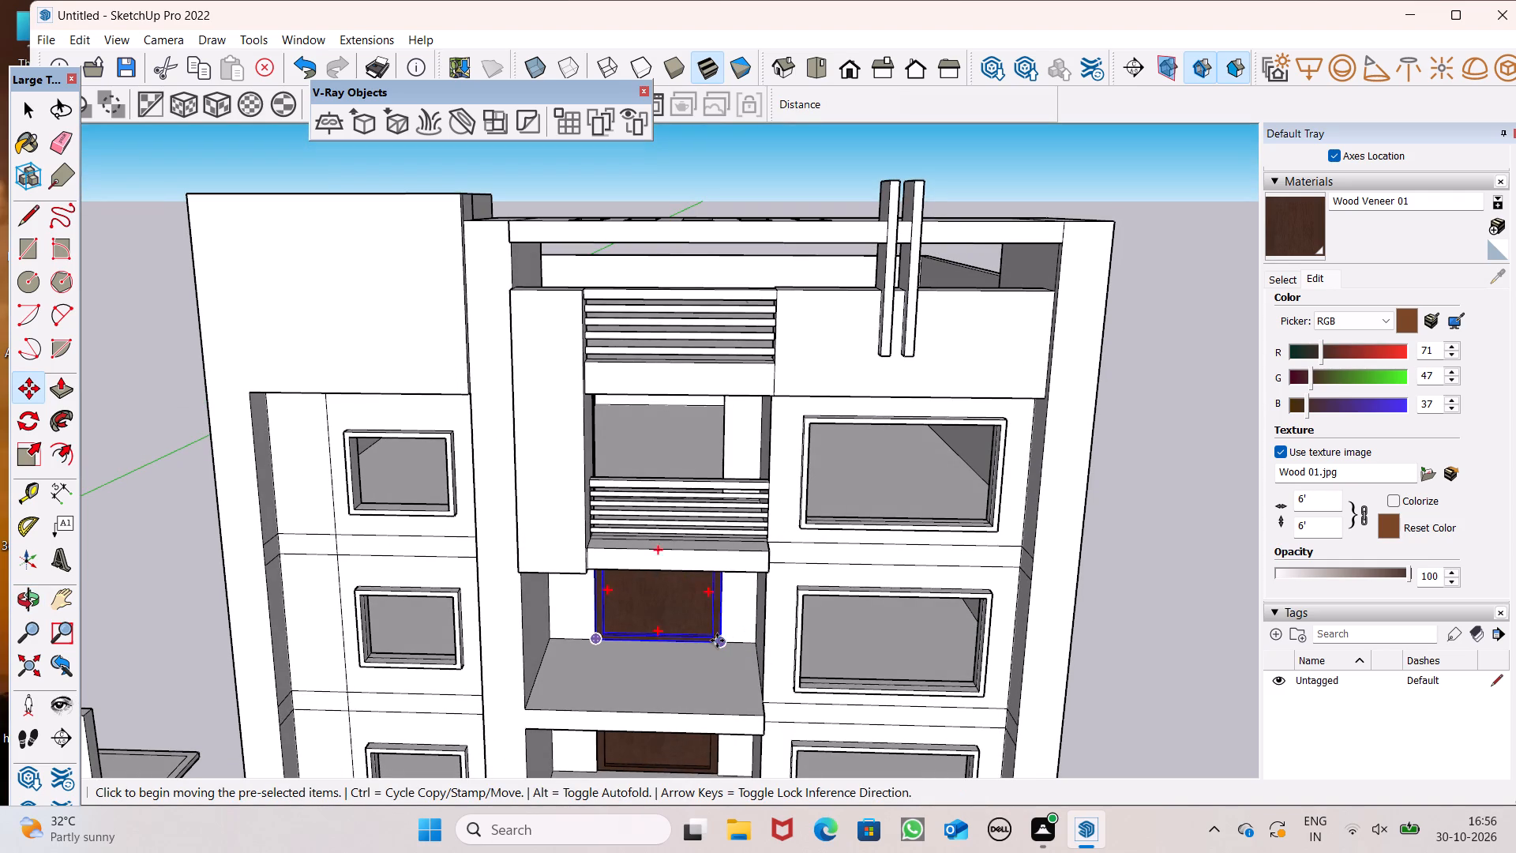
{"action": "left_click_drag", "start_coordinate": [721, 644], "coordinate": [717, 461]}
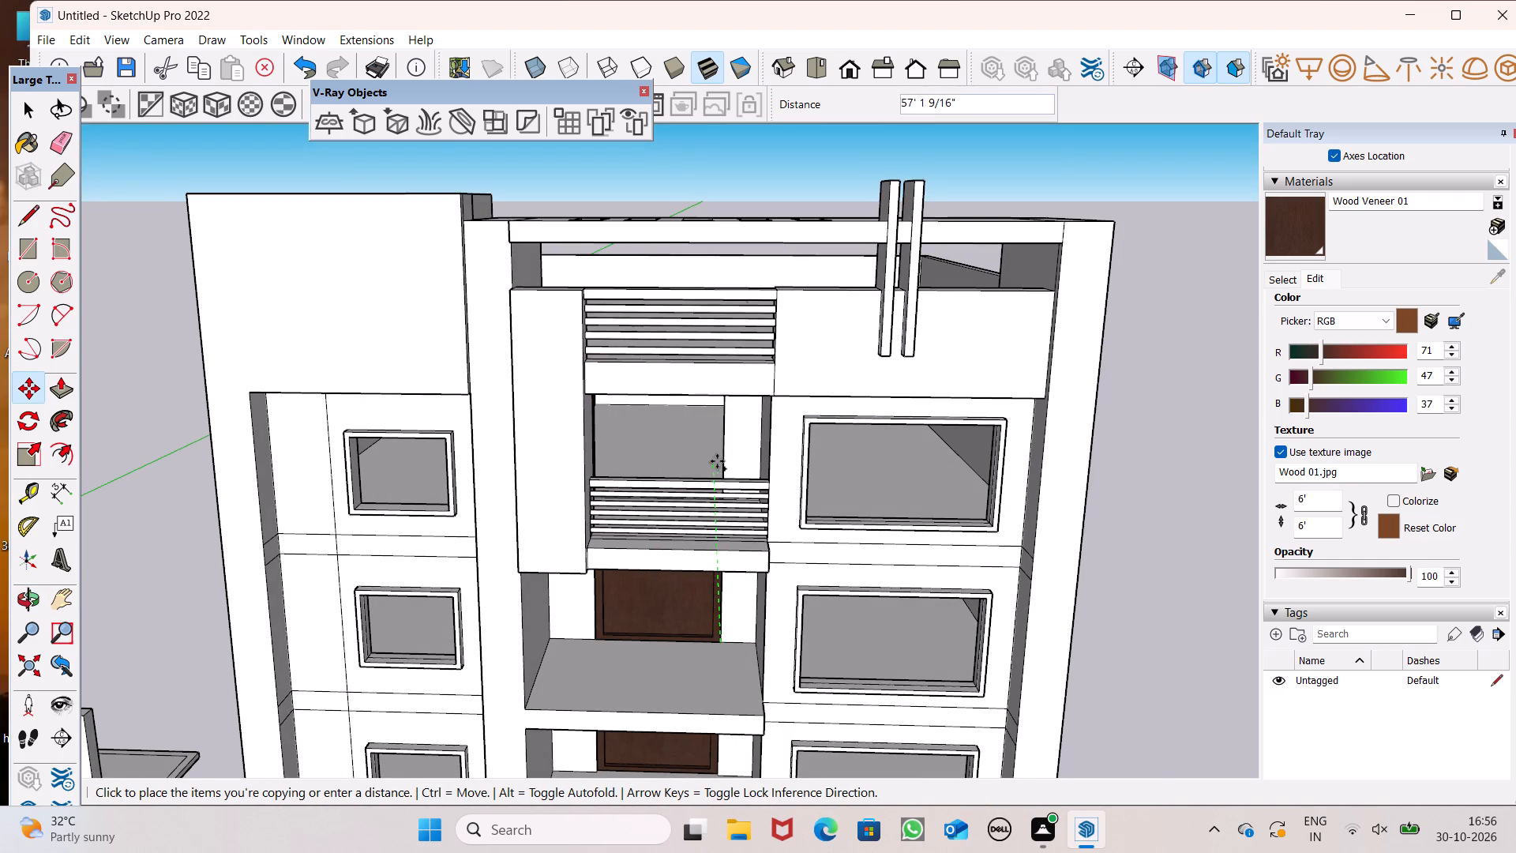
{"action": "left_click_drag", "start_coordinate": [717, 461], "coordinate": [719, 460]}
Move the third-floor door copy down so its lower corner sits on the doorway's bottom front corner.
{"action": "scroll", "coordinate": [718, 460], "scroll_direction": "up", "scroll_amount": 8}
{"action": "middle_click_drag", "start_coordinate": [672, 613], "coordinate": [640, 699]}
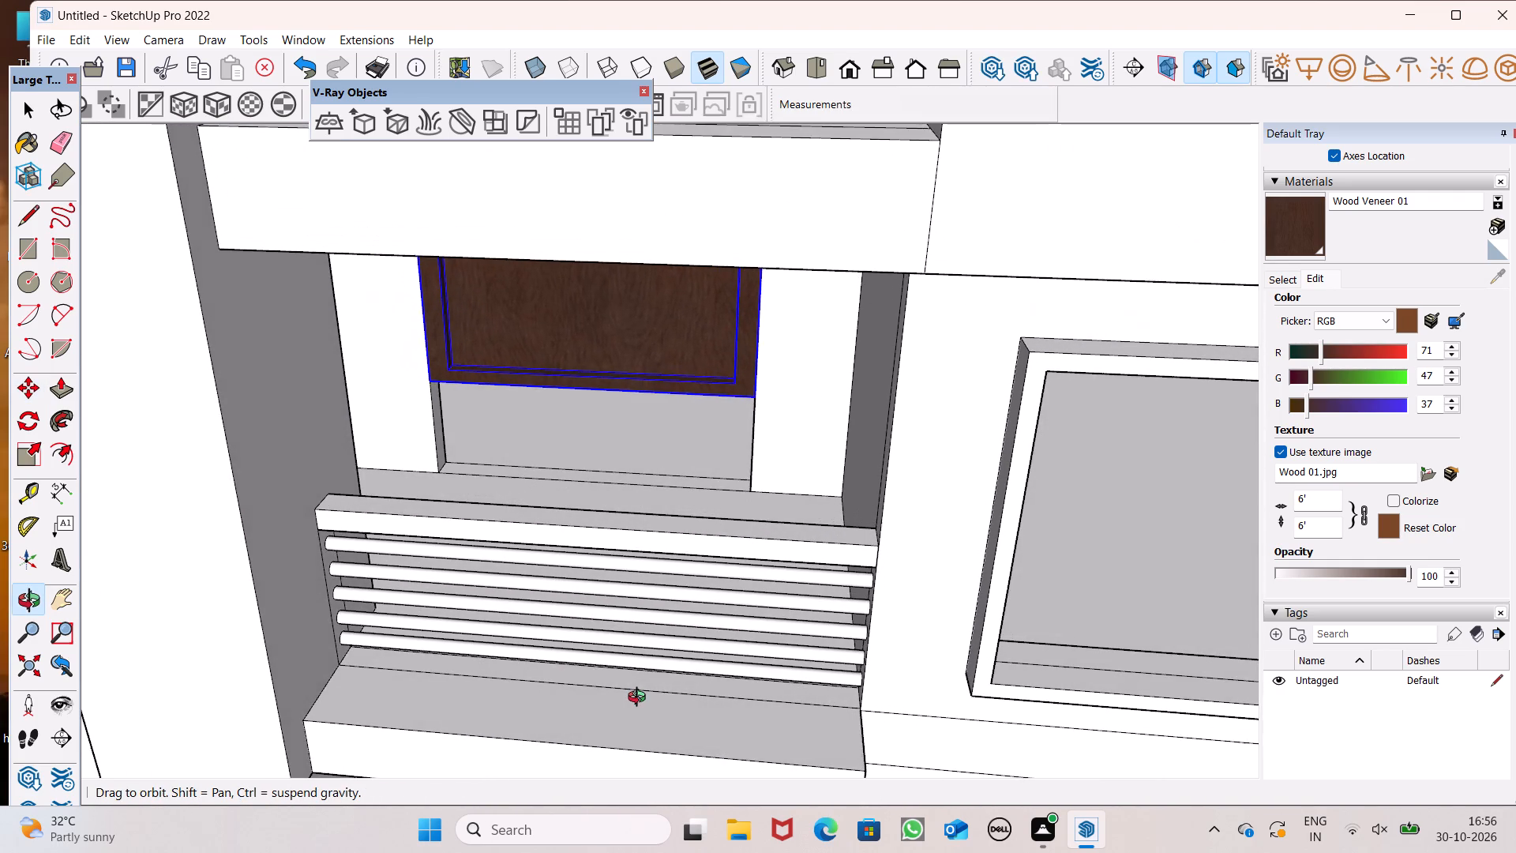
{"action": "middle_click_drag", "start_coordinate": [640, 699], "coordinate": [634, 690]}
{"action": "scroll", "coordinate": [805, 432], "scroll_direction": "up", "scroll_amount": 5}
{"action": "left_click_drag", "start_coordinate": [728, 388], "coordinate": [713, 506]}
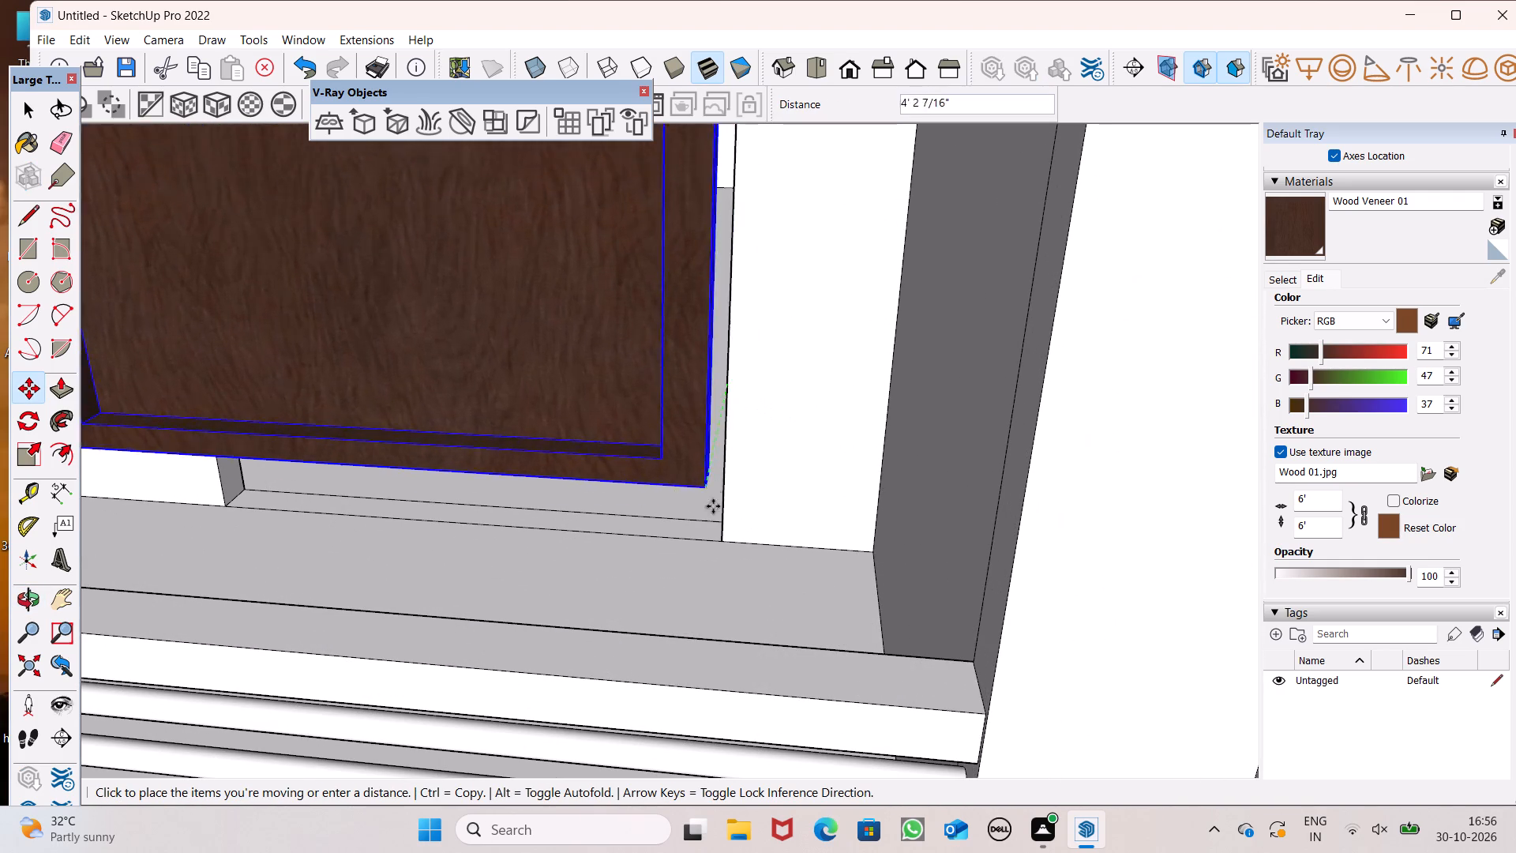
{"action": "left_click_drag", "start_coordinate": [713, 506], "coordinate": [720, 539]}
Examine how the third-floor door fits the doorway along its top edge and bottom corner, and deselect it.
{"action": "scroll", "coordinate": [736, 449], "scroll_direction": "down", "scroll_amount": 7}
{"action": "middle_click_drag", "start_coordinate": [746, 543], "coordinate": [737, 374]}
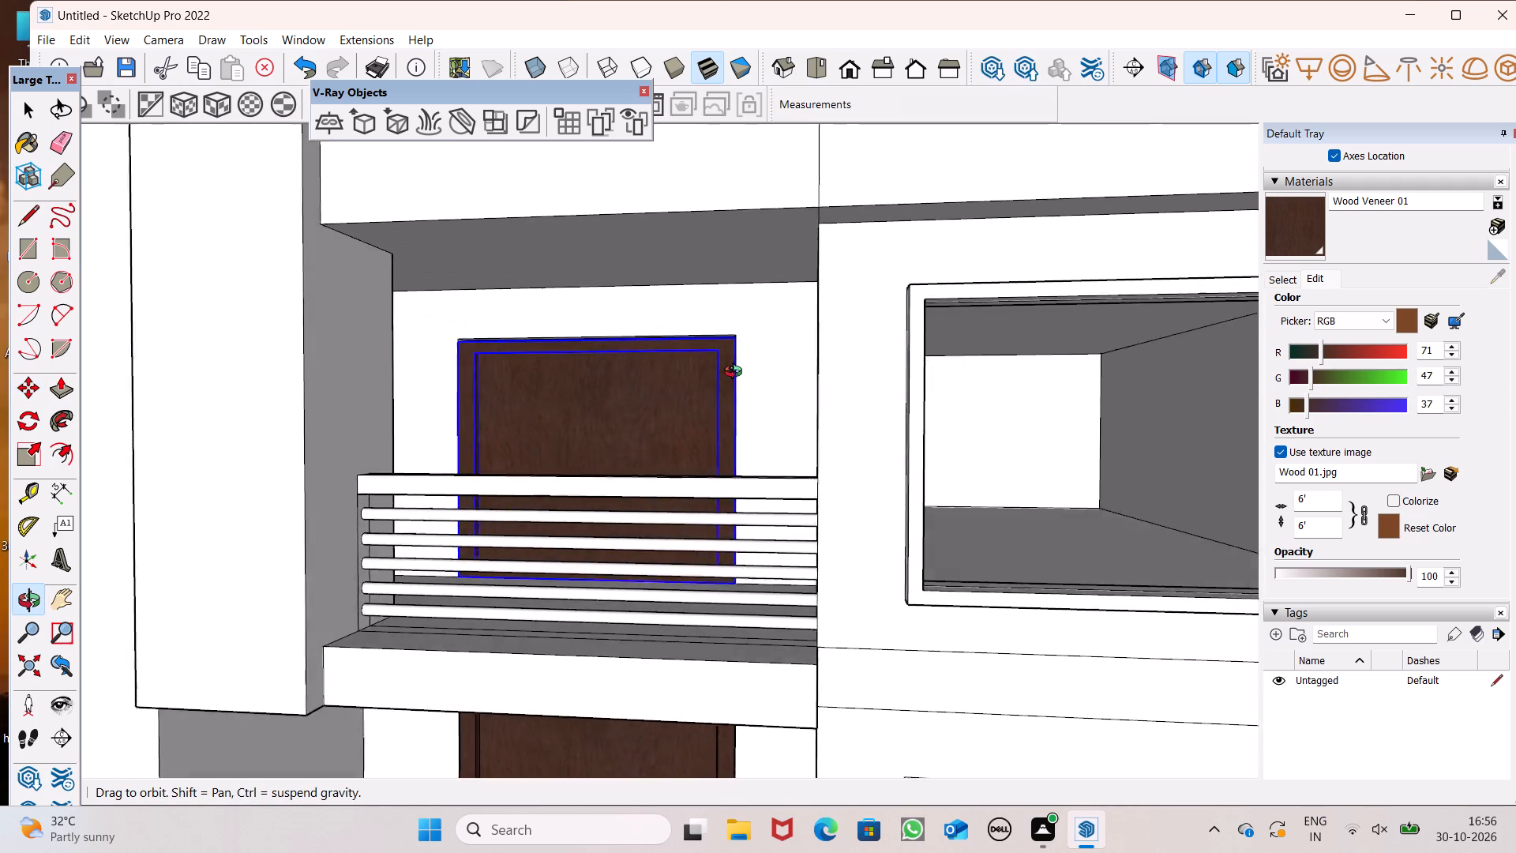
{"action": "middle_click_drag", "start_coordinate": [737, 374], "coordinate": [732, 383]}
{"action": "scroll", "coordinate": [718, 374], "scroll_direction": "down", "scroll_amount": 2}
{"action": "scroll", "coordinate": [674, 352], "scroll_direction": "up", "scroll_amount": 5}
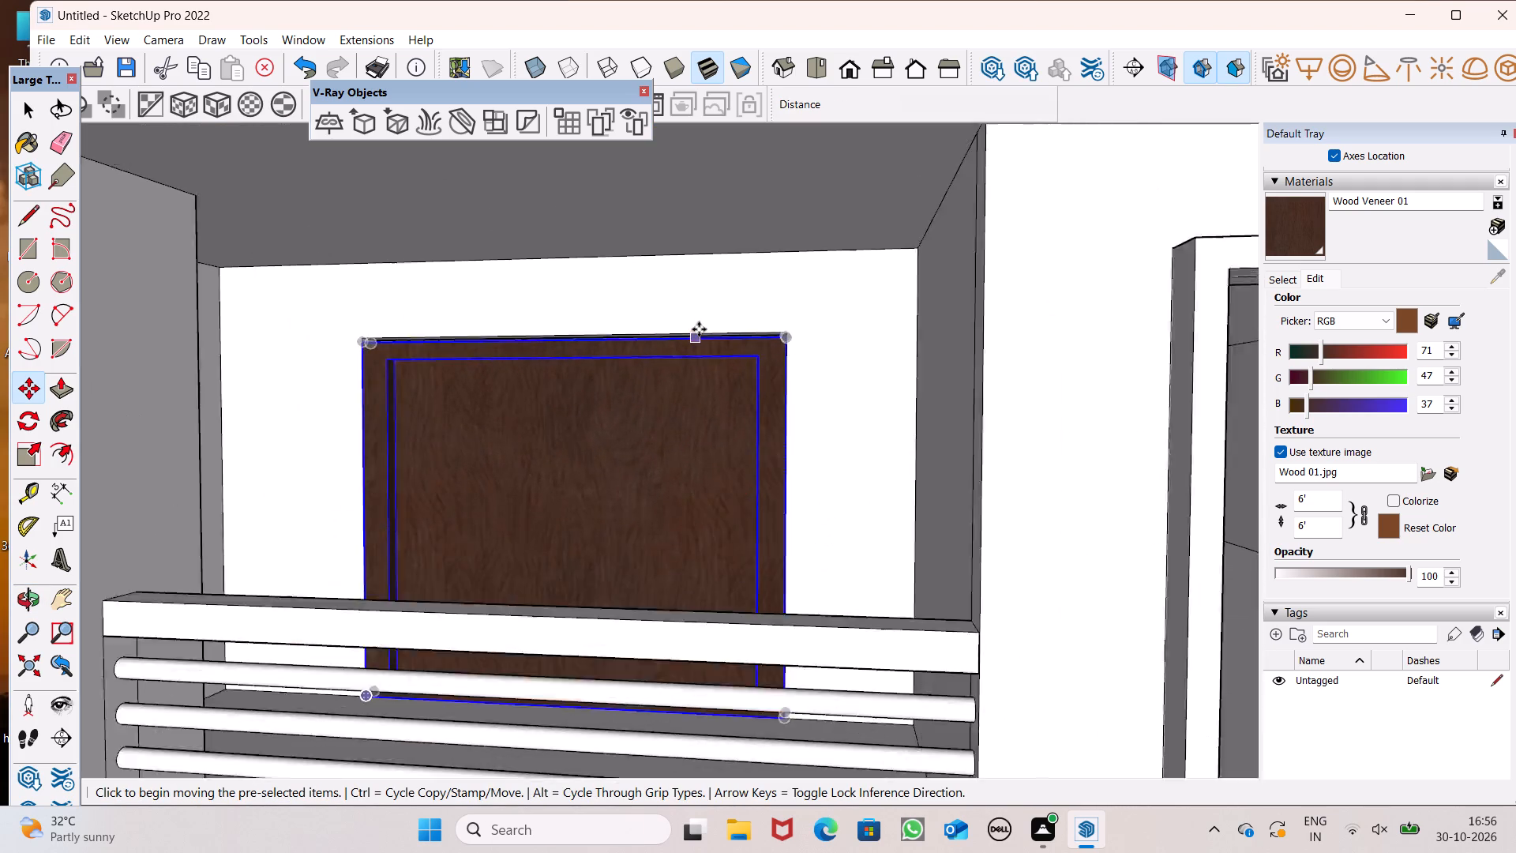
{"action": "scroll", "coordinate": [699, 329], "scroll_direction": "up", "scroll_amount": 13}
{"action": "middle_click_drag", "start_coordinate": [801, 367], "coordinate": [775, 377]}
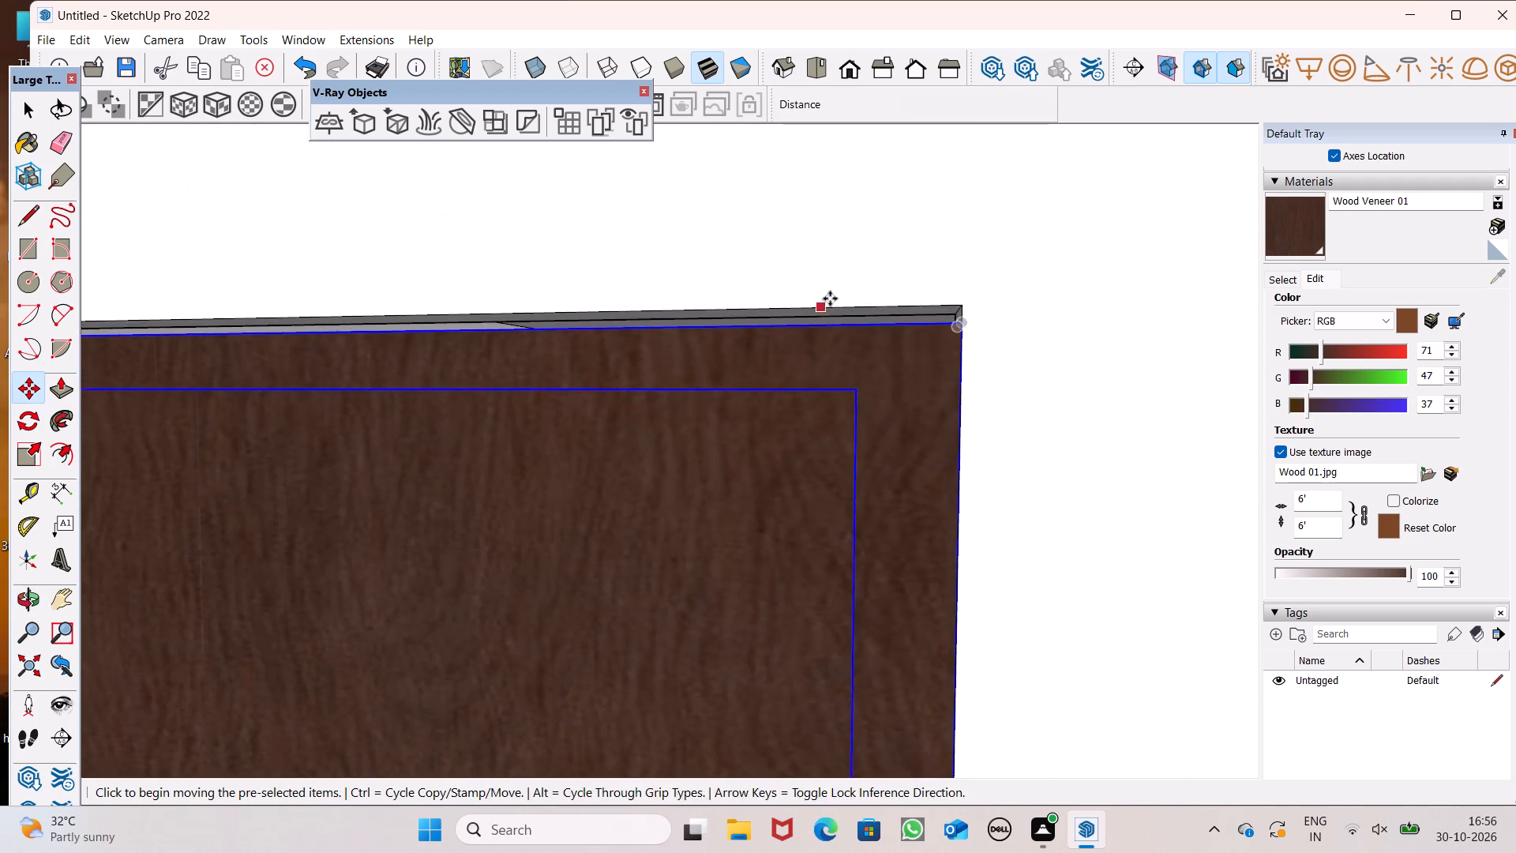
{"action": "scroll", "coordinate": [831, 296], "scroll_direction": "down", "scroll_amount": 14}
{"action": "middle_click_drag", "start_coordinate": [895, 392], "coordinate": [934, 579]}
{"action": "middle_click_drag", "start_coordinate": [872, 507], "coordinate": [863, 474]}
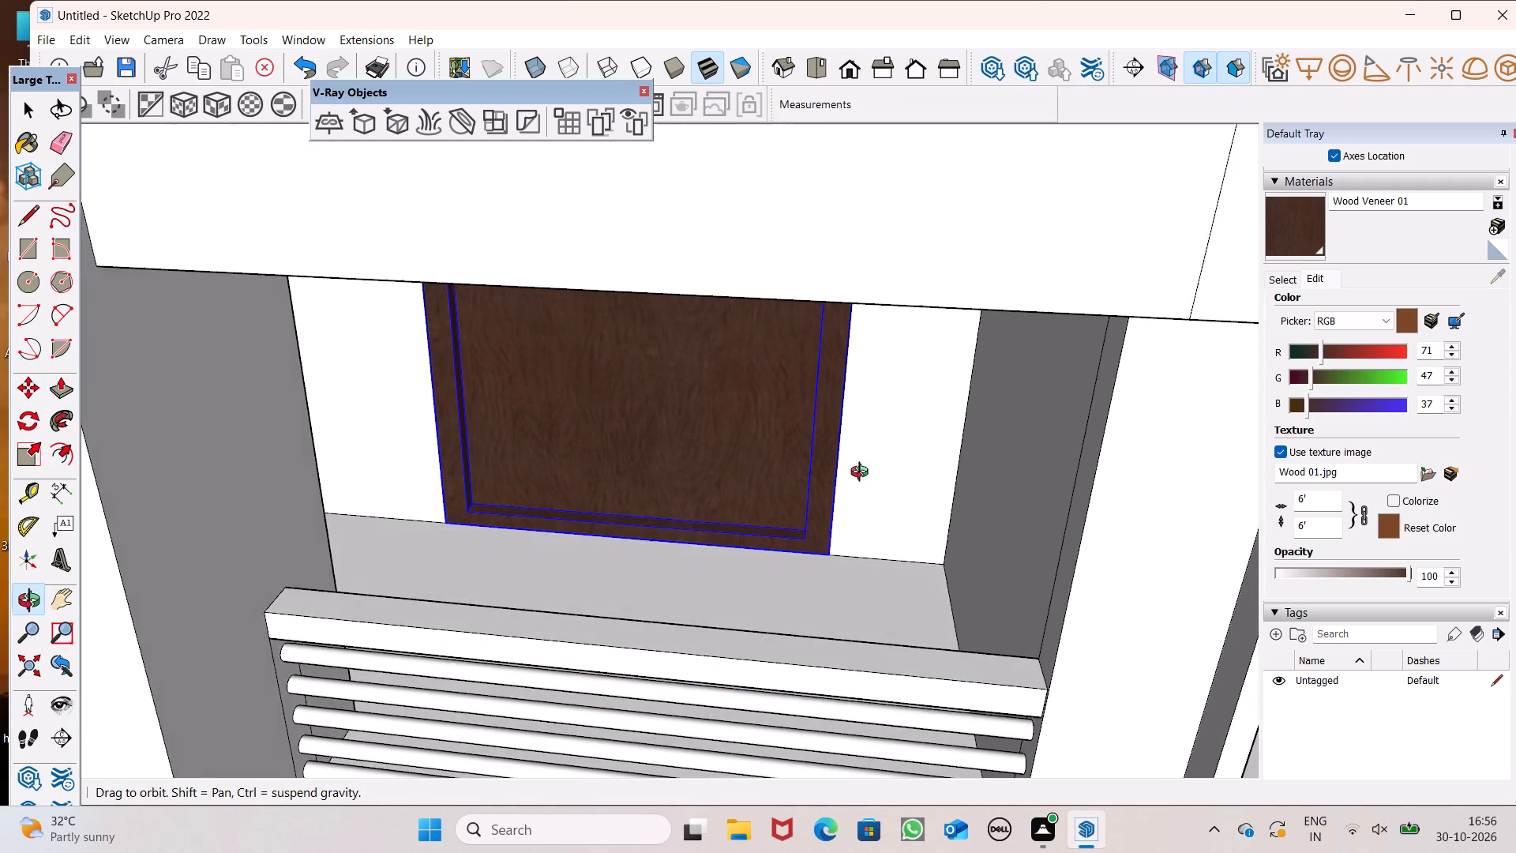
{"action": "middle_click_drag", "start_coordinate": [863, 474], "coordinate": [862, 469]}
{"action": "scroll", "coordinate": [818, 540], "scroll_direction": "up", "scroll_amount": 12}
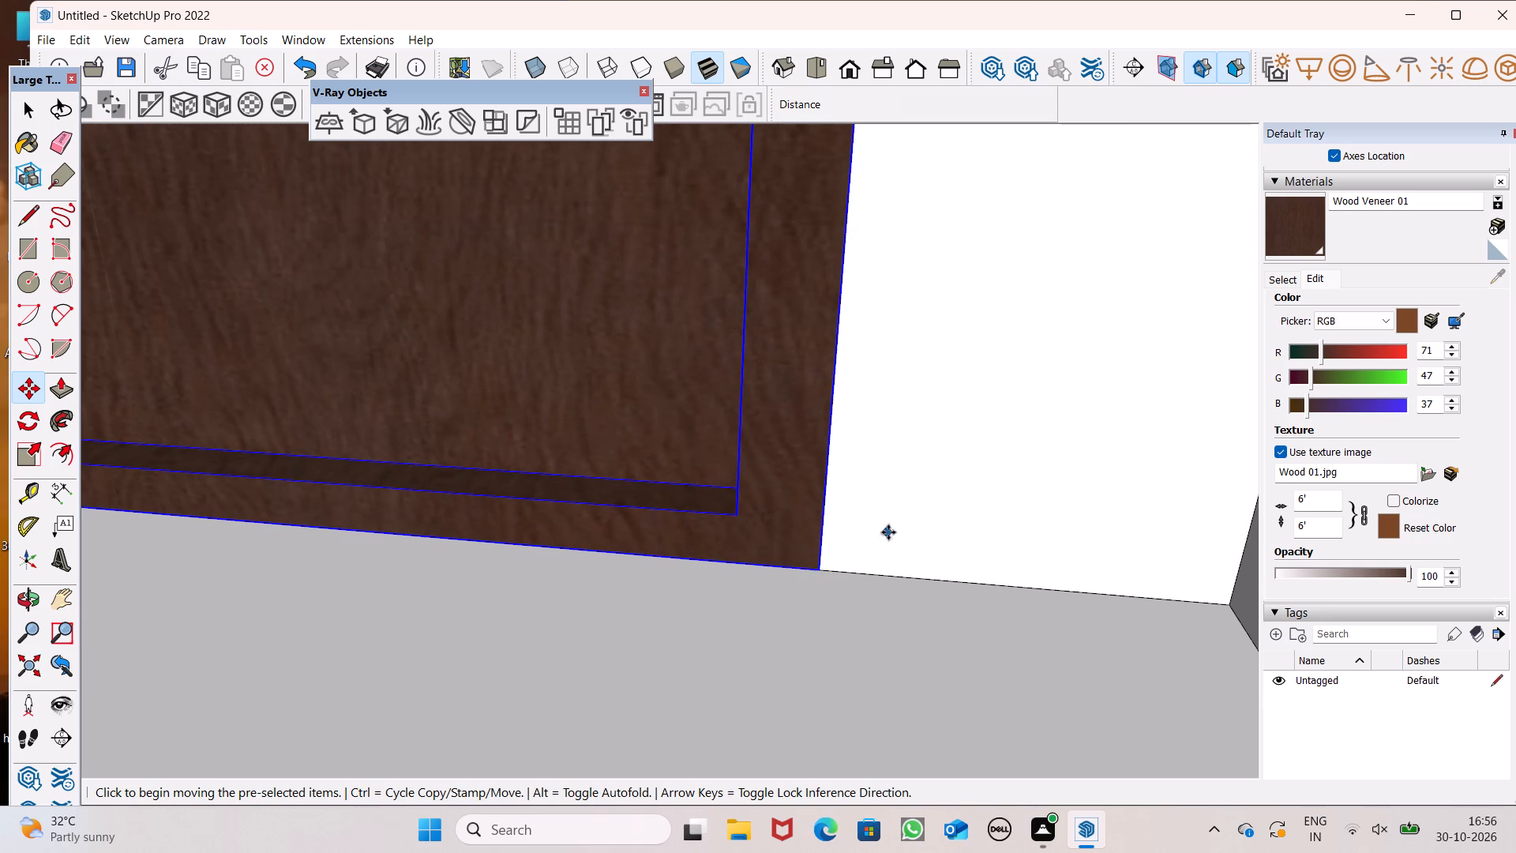
{"action": "scroll", "coordinate": [888, 532], "scroll_direction": "down", "scroll_amount": 4}
{"action": "key", "text": "space"}
{"action": "middle_click_drag", "start_coordinate": [900, 528], "coordinate": [900, 460]}
{"action": "scroll", "coordinate": [888, 445], "scroll_direction": "down", "scroll_amount": 4}
{"action": "middle_click_drag", "start_coordinate": [889, 452], "coordinate": [891, 351]}
{"action": "scroll", "coordinate": [890, 364], "scroll_direction": "up", "scroll_amount": 1}
{"action": "scroll", "coordinate": [874, 434], "scroll_direction": "down", "scroll_amount": 7}
{"action": "scroll", "coordinate": [835, 476], "scroll_direction": "down", "scroll_amount": 15}
{"action": "left_click", "coordinate": [253, 303]}
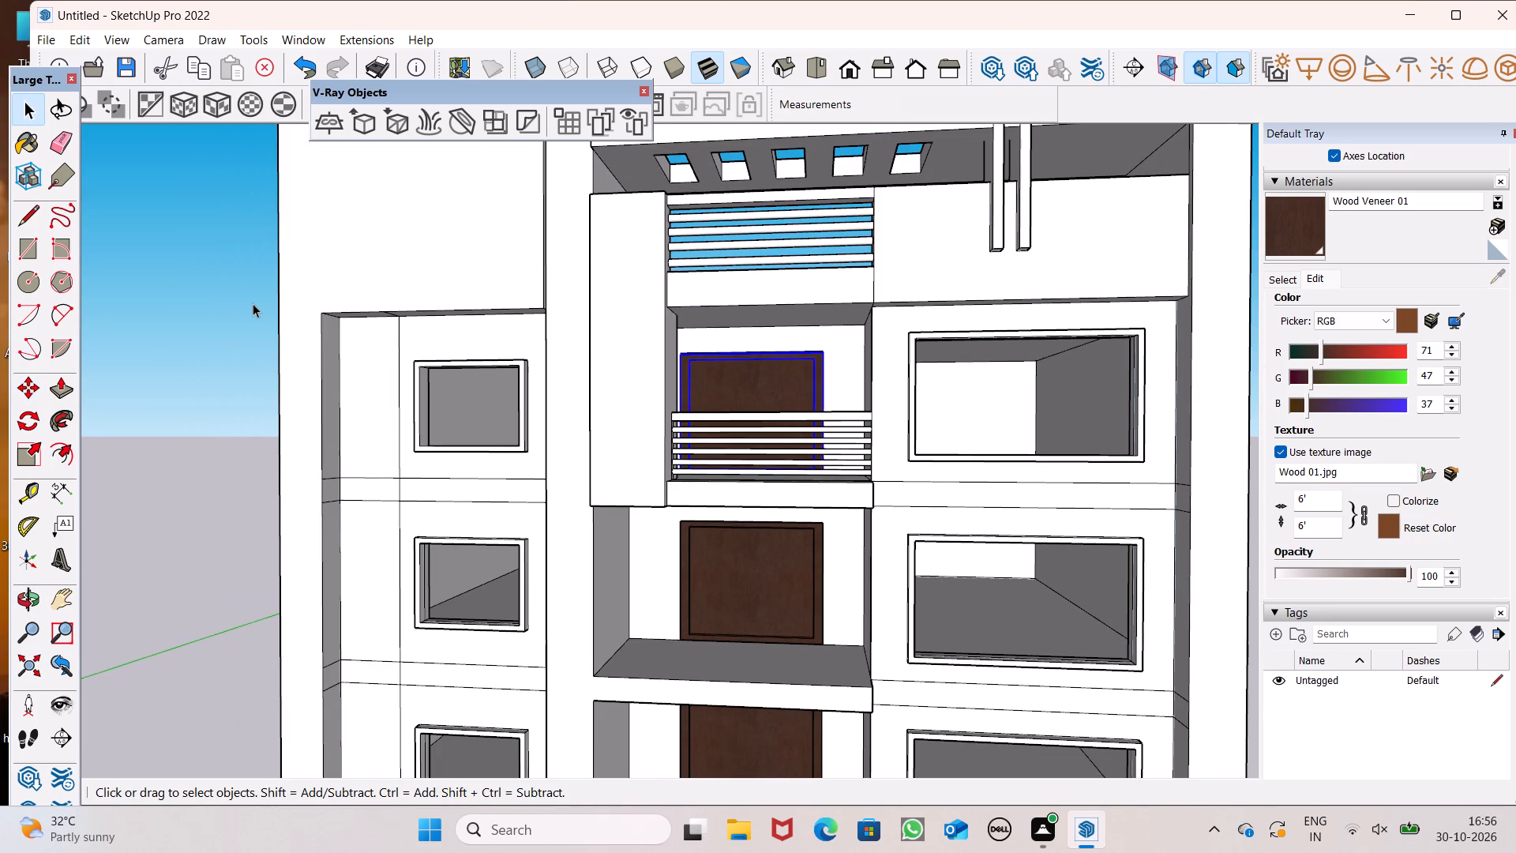
Scale the third-floor door vertically from its top edge to close the gap at the doorway's head, and deselect it.
{"action": "scroll", "coordinate": [802, 344], "scroll_direction": "up", "scroll_amount": 7}
{"action": "scroll", "coordinate": [655, 348], "scroll_direction": "up", "scroll_amount": 7}
{"action": "scroll", "coordinate": [694, 464], "scroll_direction": "up", "scroll_amount": 1}
{"action": "middle_click", "coordinate": [694, 464]}
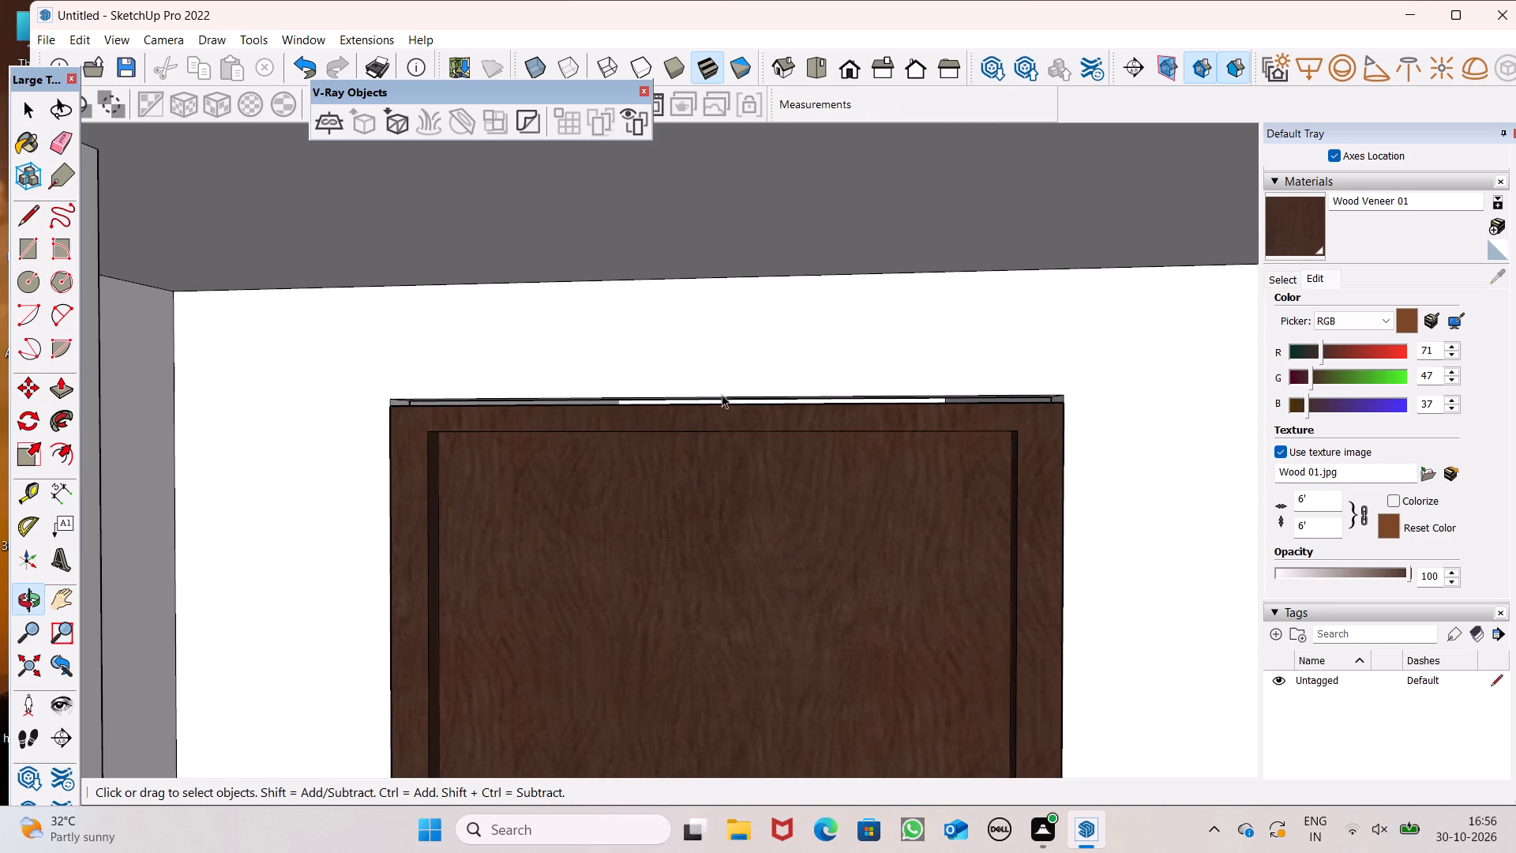
{"action": "left_click", "coordinate": [866, 448]}
{"action": "scroll", "coordinate": [944, 284], "scroll_direction": "down", "scroll_amount": 4}
{"action": "middle_click_drag", "start_coordinate": [944, 362], "coordinate": [938, 436]}
{"action": "scroll", "coordinate": [813, 349], "scroll_direction": "up", "scroll_amount": 6}
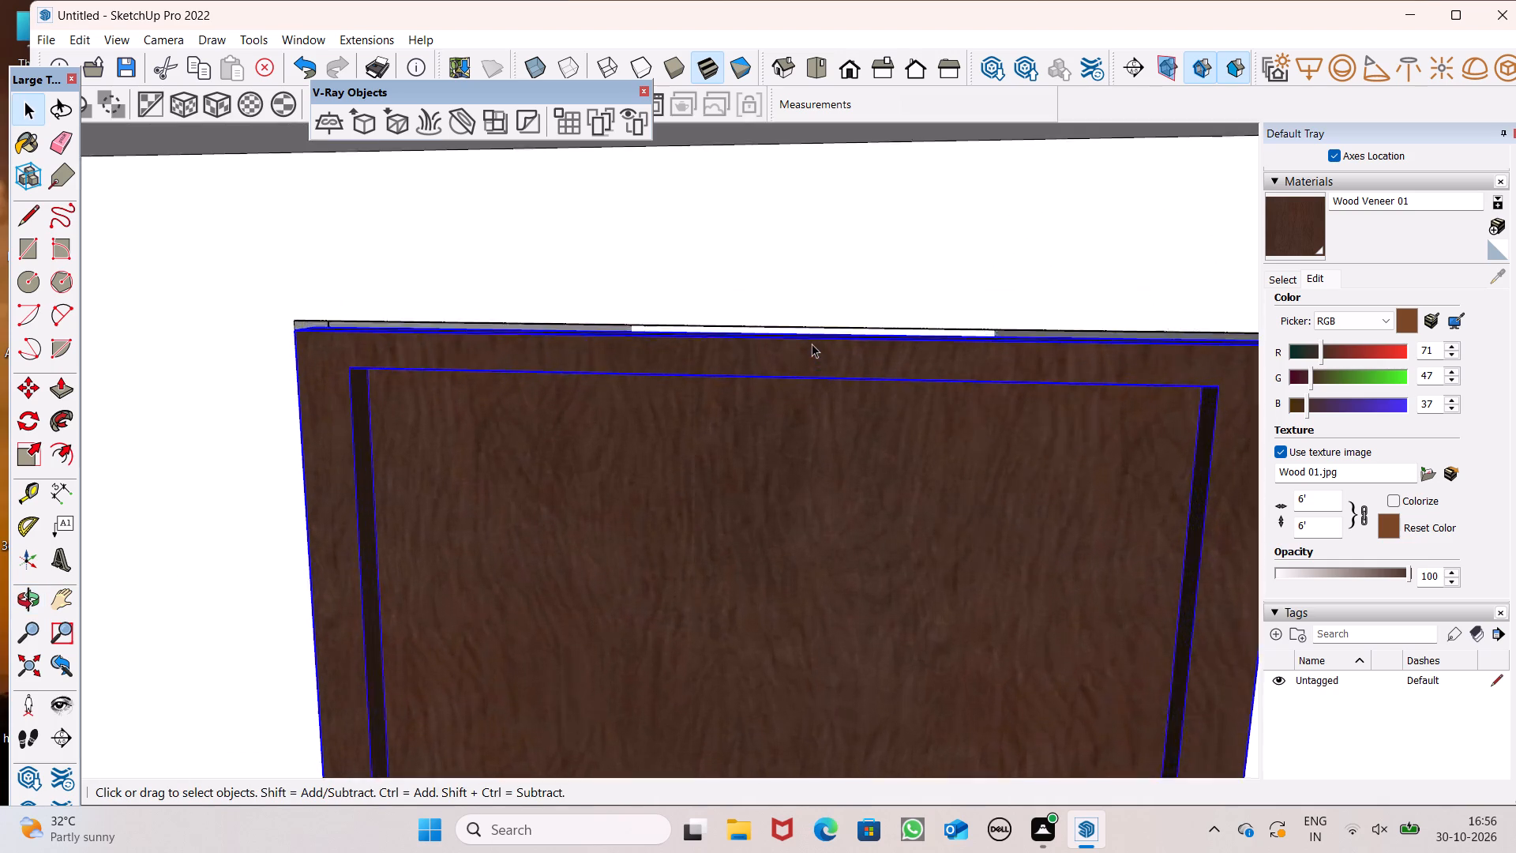
{"action": "scroll", "coordinate": [812, 344], "scroll_direction": "up", "scroll_amount": 3}
{"action": "middle_click_drag", "start_coordinate": [790, 381], "coordinate": [724, 393]}
{"action": "scroll", "coordinate": [800, 296], "scroll_direction": "up", "scroll_amount": 3}
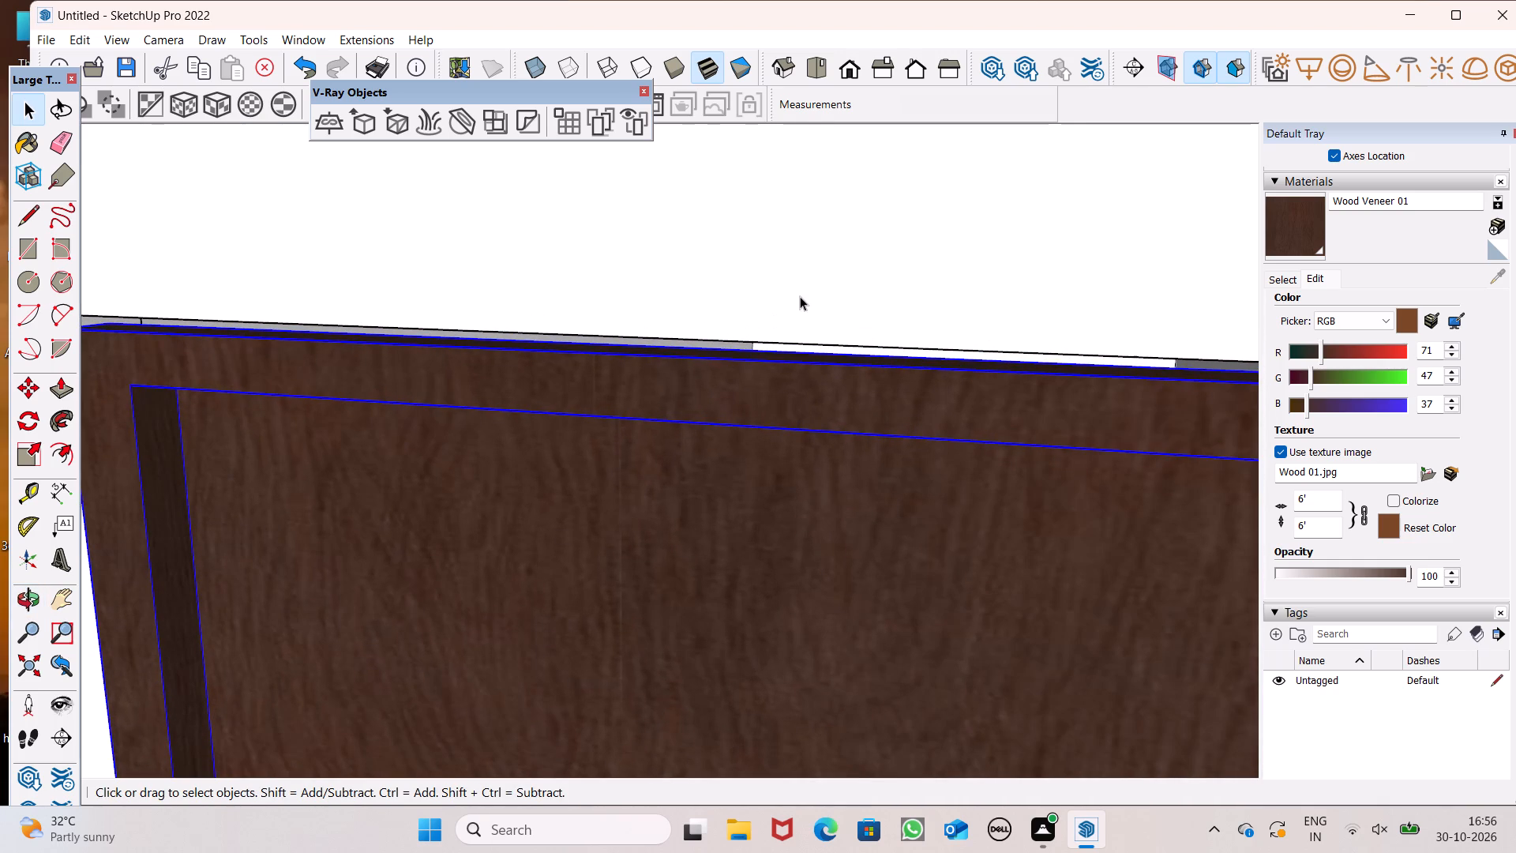
{"action": "left_click", "coordinate": [12, 461]}
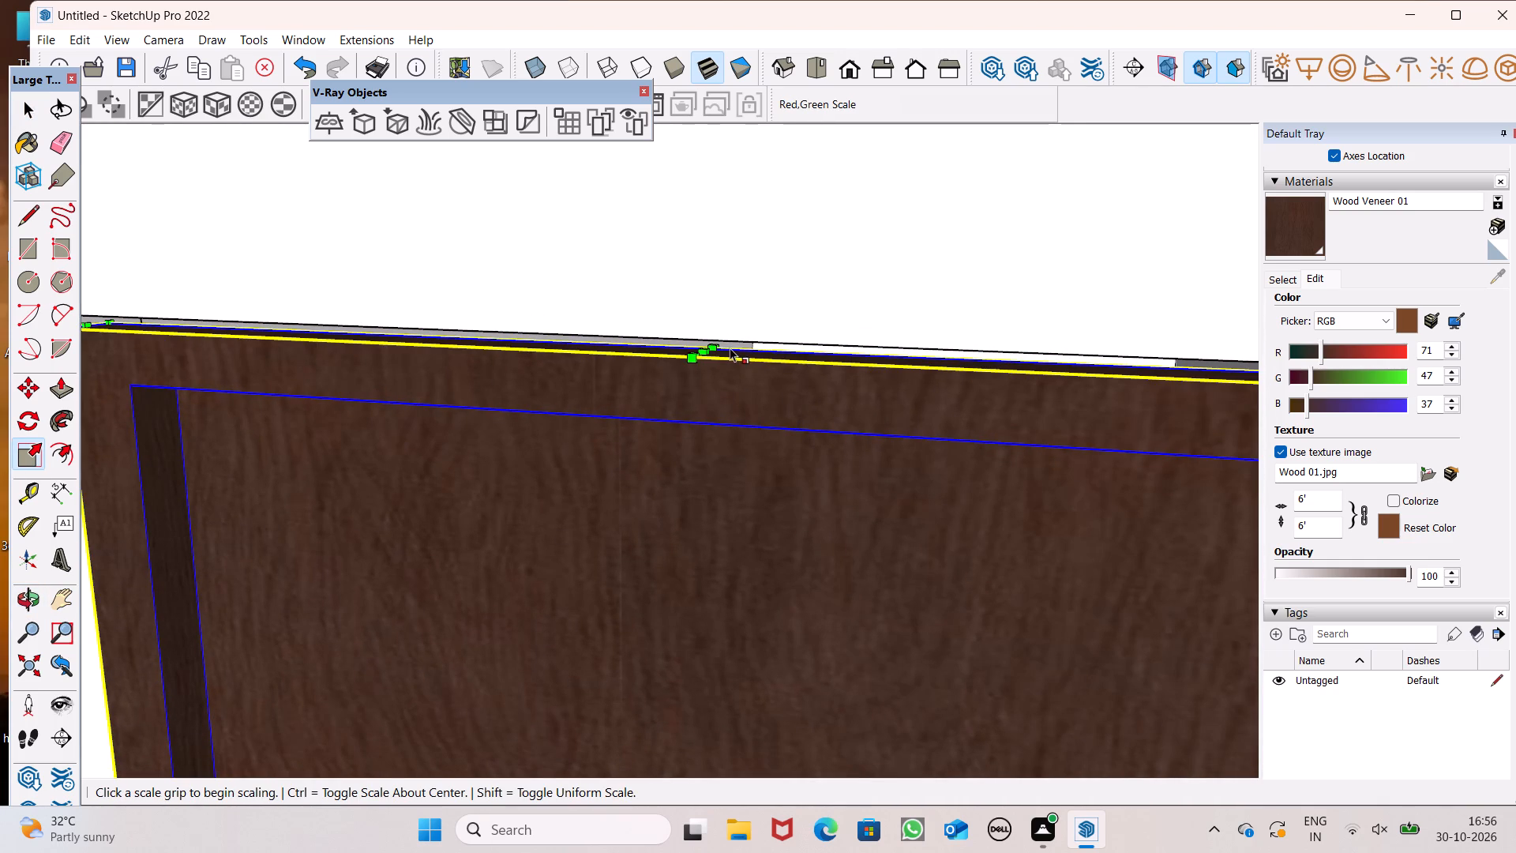
{"action": "left_click_drag", "start_coordinate": [710, 351], "coordinate": [712, 335]}
{"action": "scroll", "coordinate": [704, 298], "scroll_direction": "down", "scroll_amount": 18}
{"action": "scroll", "coordinate": [696, 292], "scroll_direction": "down", "scroll_amount": 13}
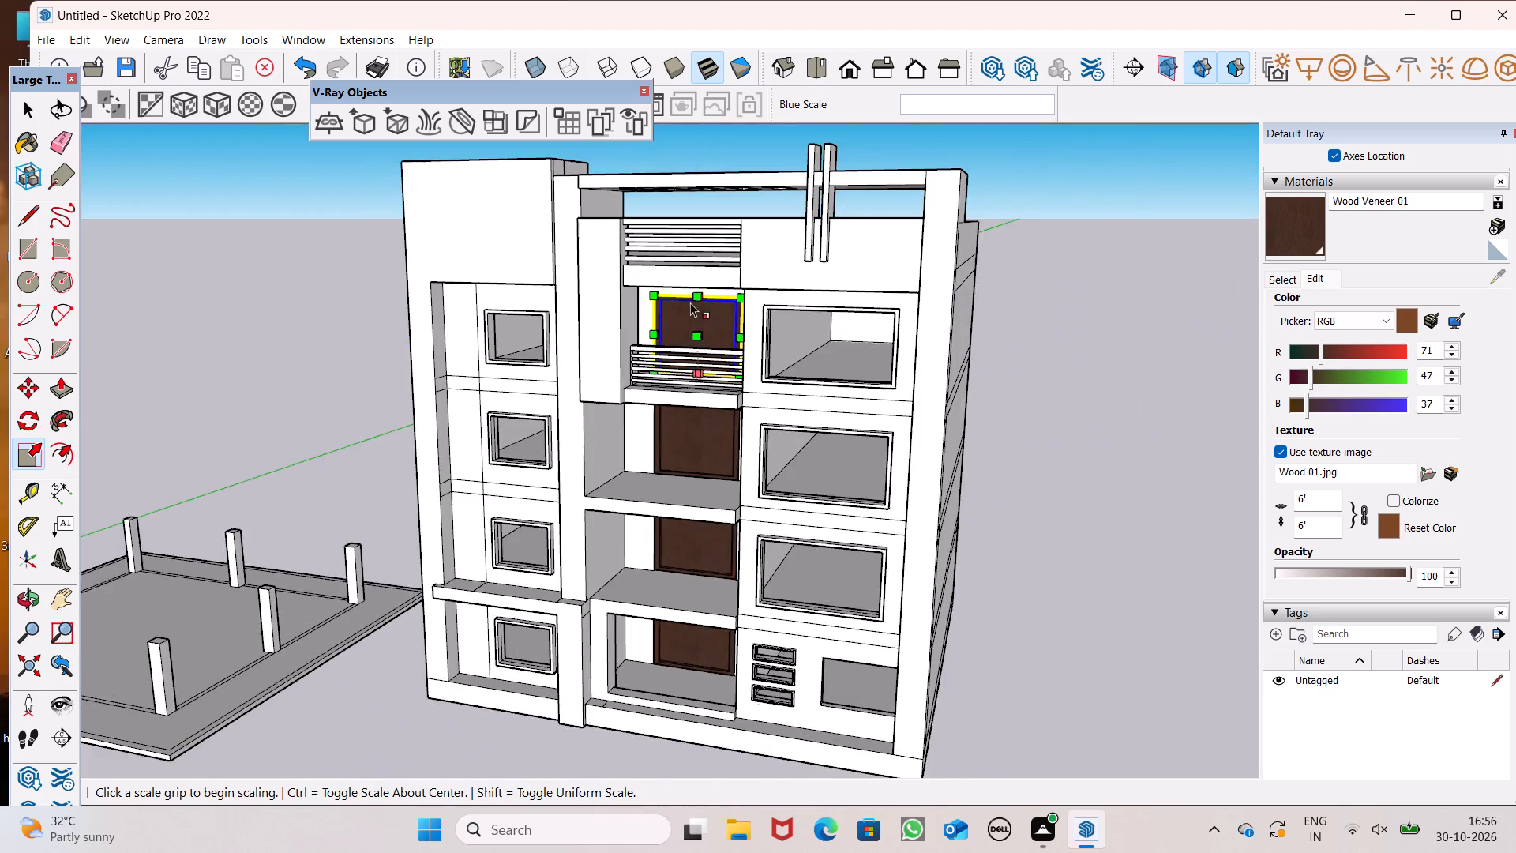
{"action": "middle_click_drag", "start_coordinate": [689, 310], "coordinate": [824, 346]}
{"action": "key", "text": "space"}
{"action": "left_click", "coordinate": [1128, 464]}
Examine the front facade with the doors fitted on all four floors, from the front and at an angle.
{"action": "scroll", "coordinate": [692, 302], "scroll_direction": "up", "scroll_amount": 1}
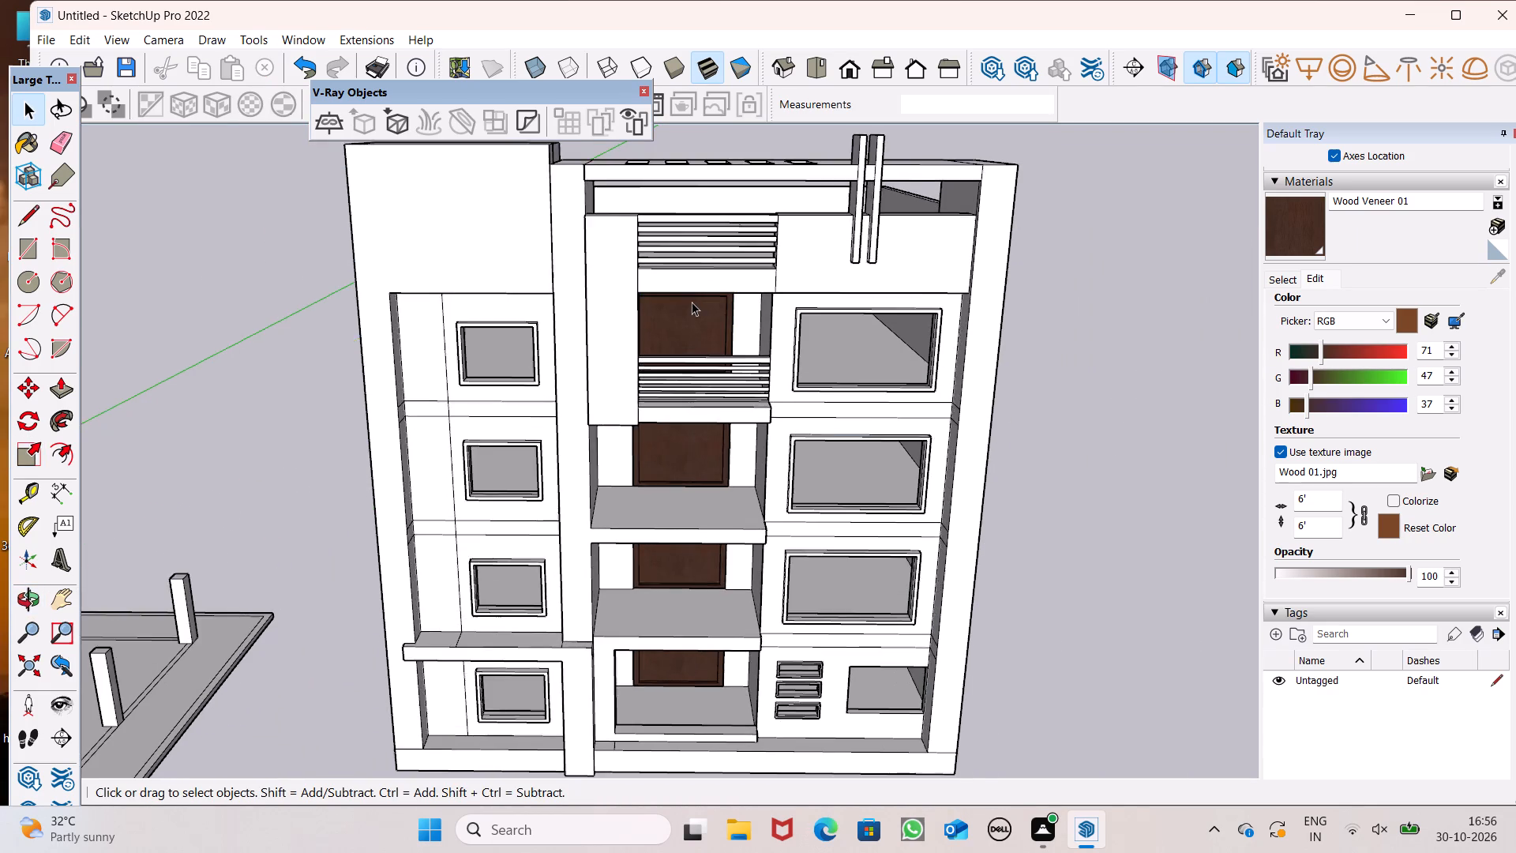
{"action": "scroll", "coordinate": [693, 302], "scroll_direction": "up", "scroll_amount": 1}
{"action": "scroll", "coordinate": [694, 309], "scroll_direction": "down", "scroll_amount": 5}
{"action": "middle_click_drag", "start_coordinate": [719, 426], "coordinate": [692, 363]}
{"action": "scroll", "coordinate": [692, 363], "scroll_direction": "up", "scroll_amount": 1}
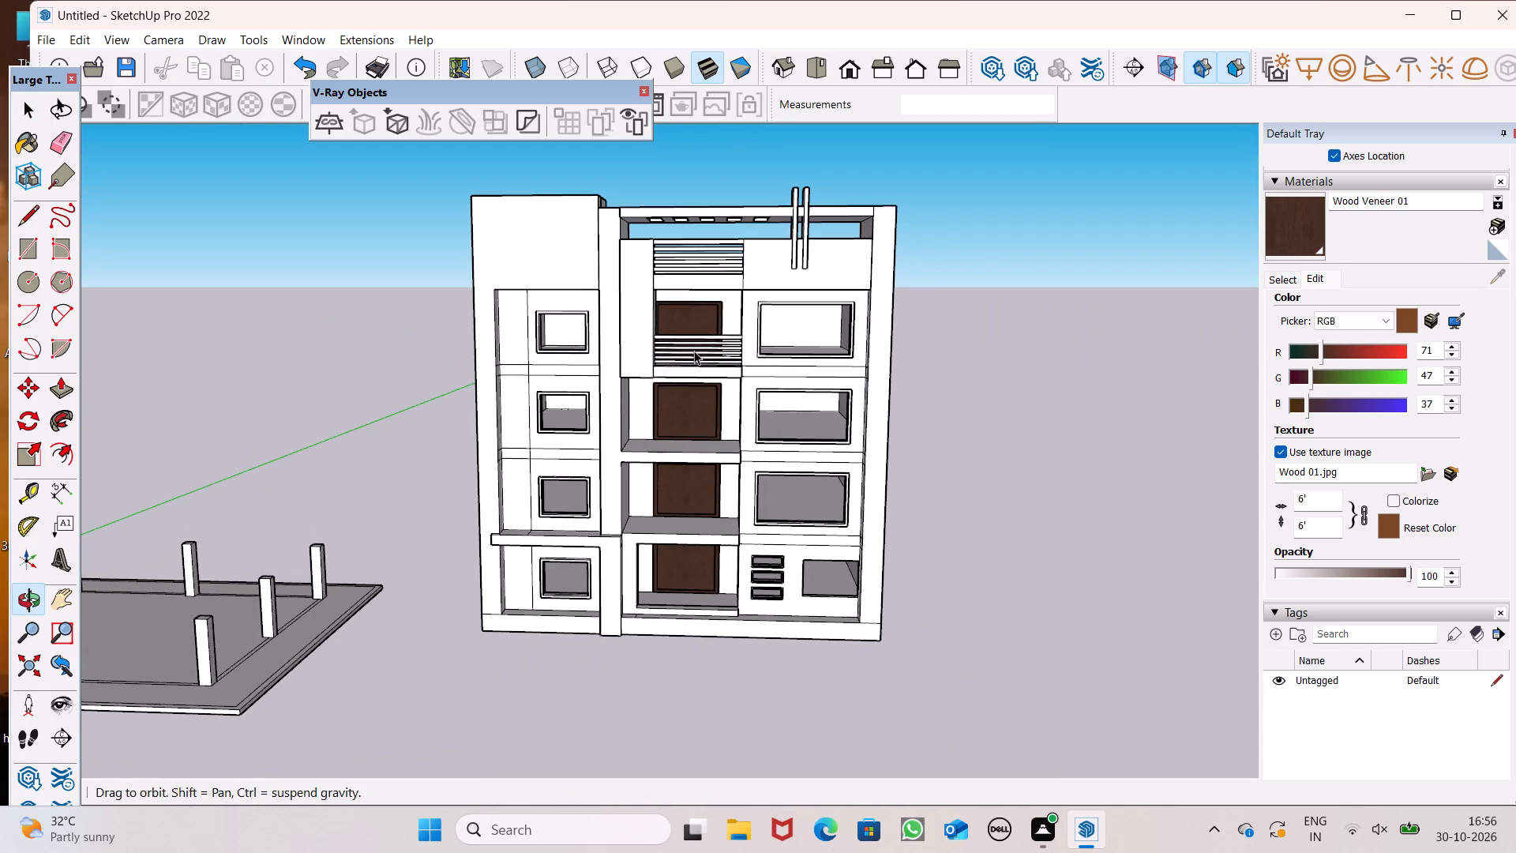
{"action": "scroll", "coordinate": [830, 368], "scroll_direction": "down", "scroll_amount": 5}
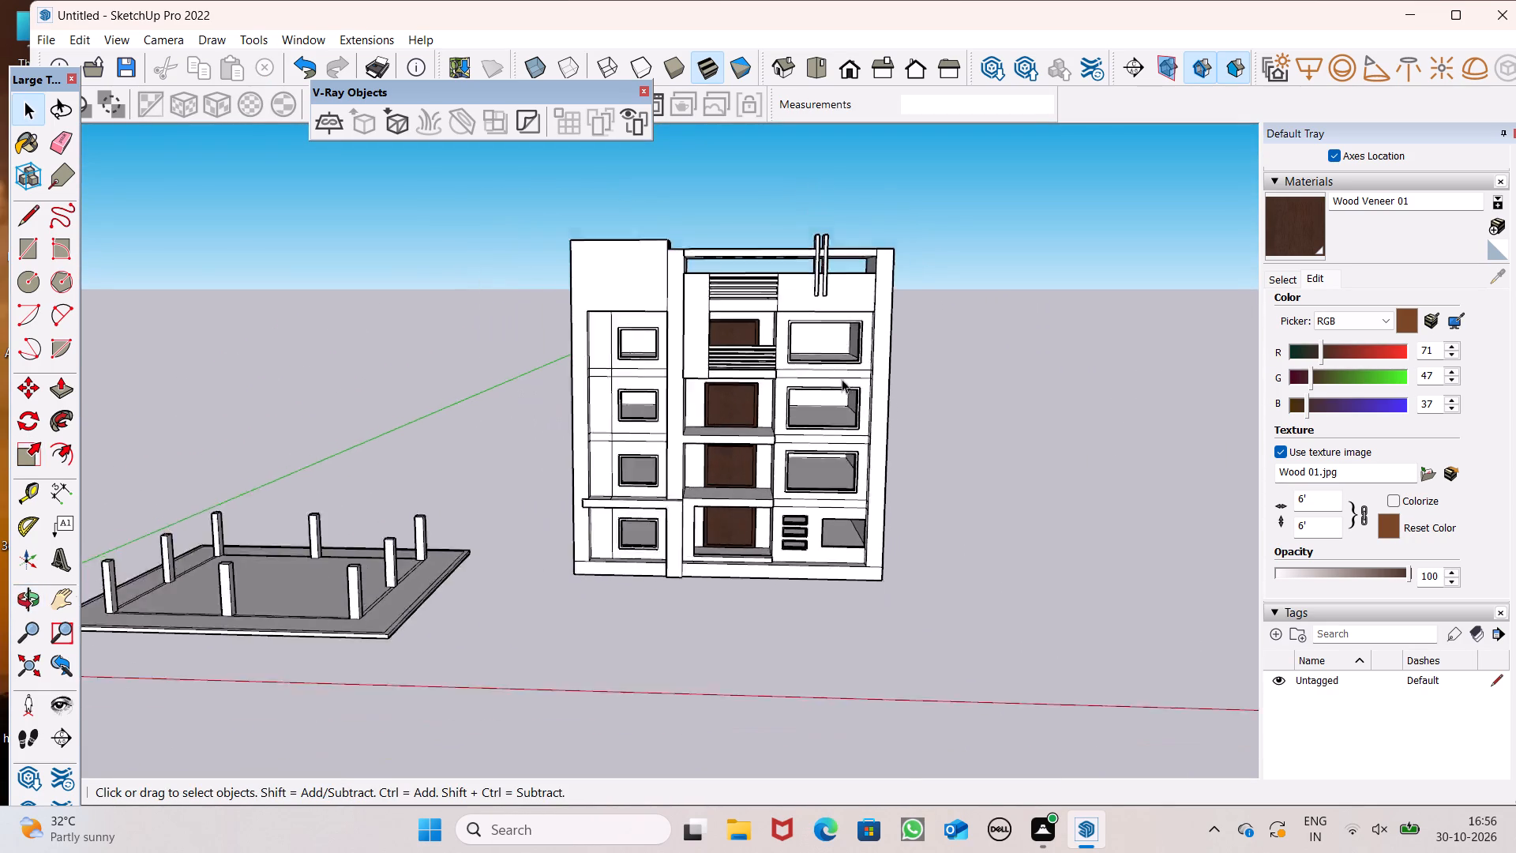
{"action": "scroll", "coordinate": [842, 379], "scroll_direction": "down", "scroll_amount": 1}
{"action": "middle_click_drag", "start_coordinate": [869, 418], "coordinate": [800, 467]}
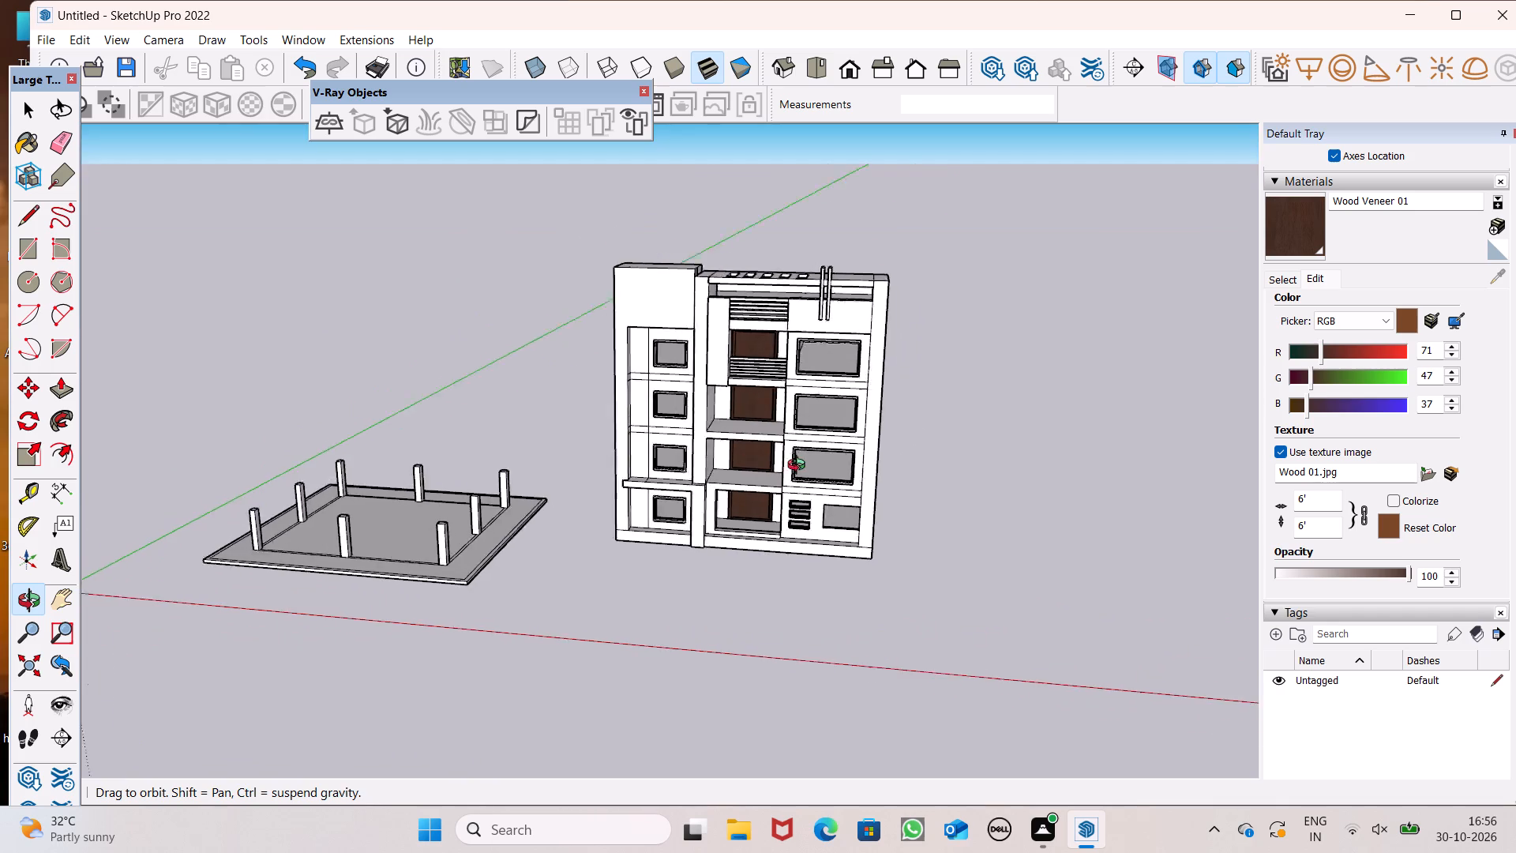
{"action": "middle_click_drag", "start_coordinate": [800, 467], "coordinate": [1188, 426]}
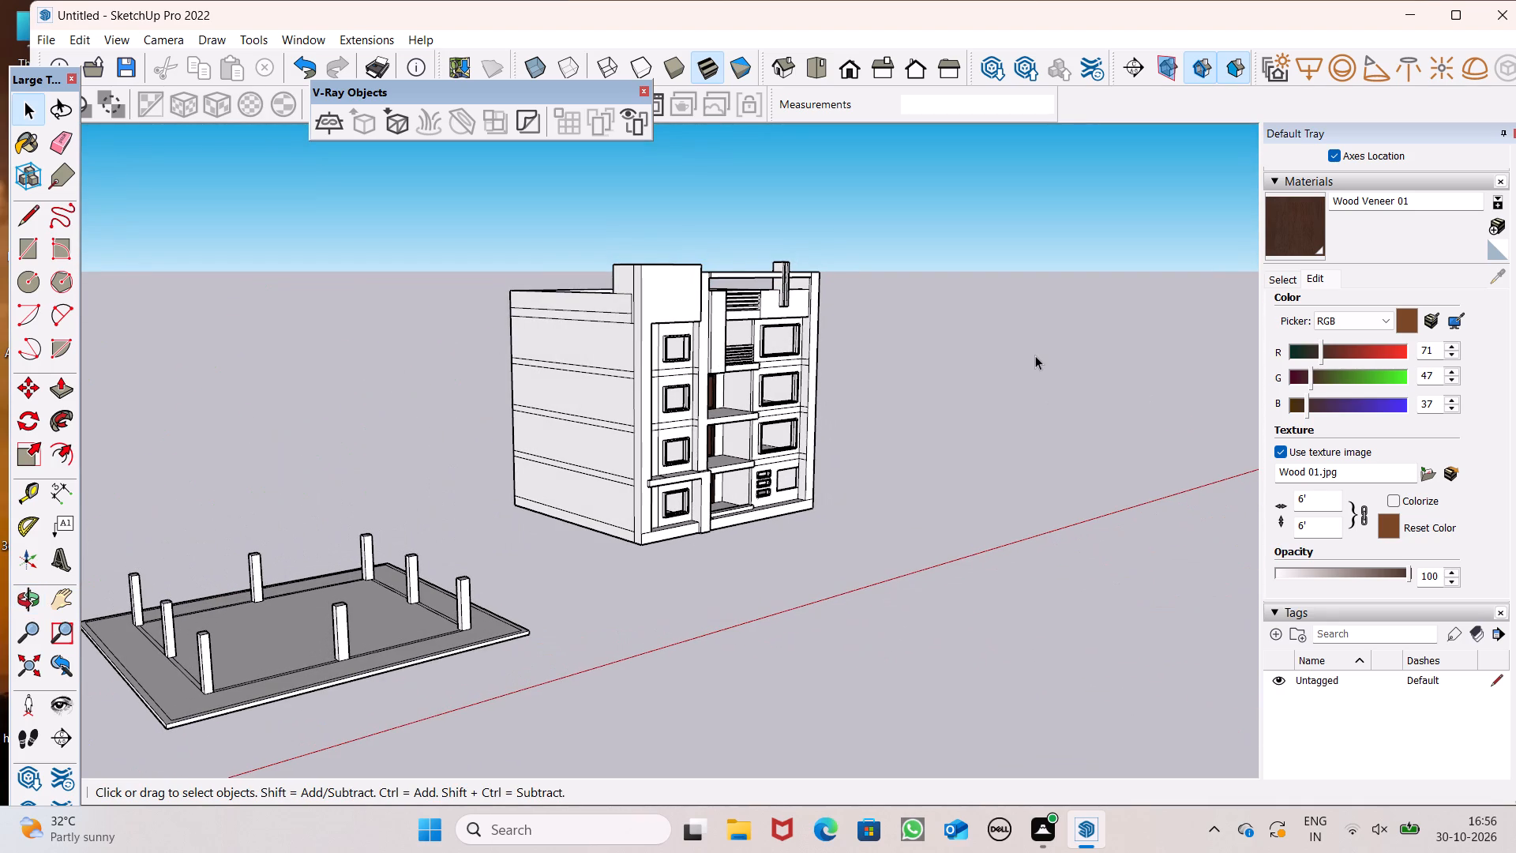
{"action": "scroll", "coordinate": [786, 389], "scroll_direction": "down", "scroll_amount": 1}
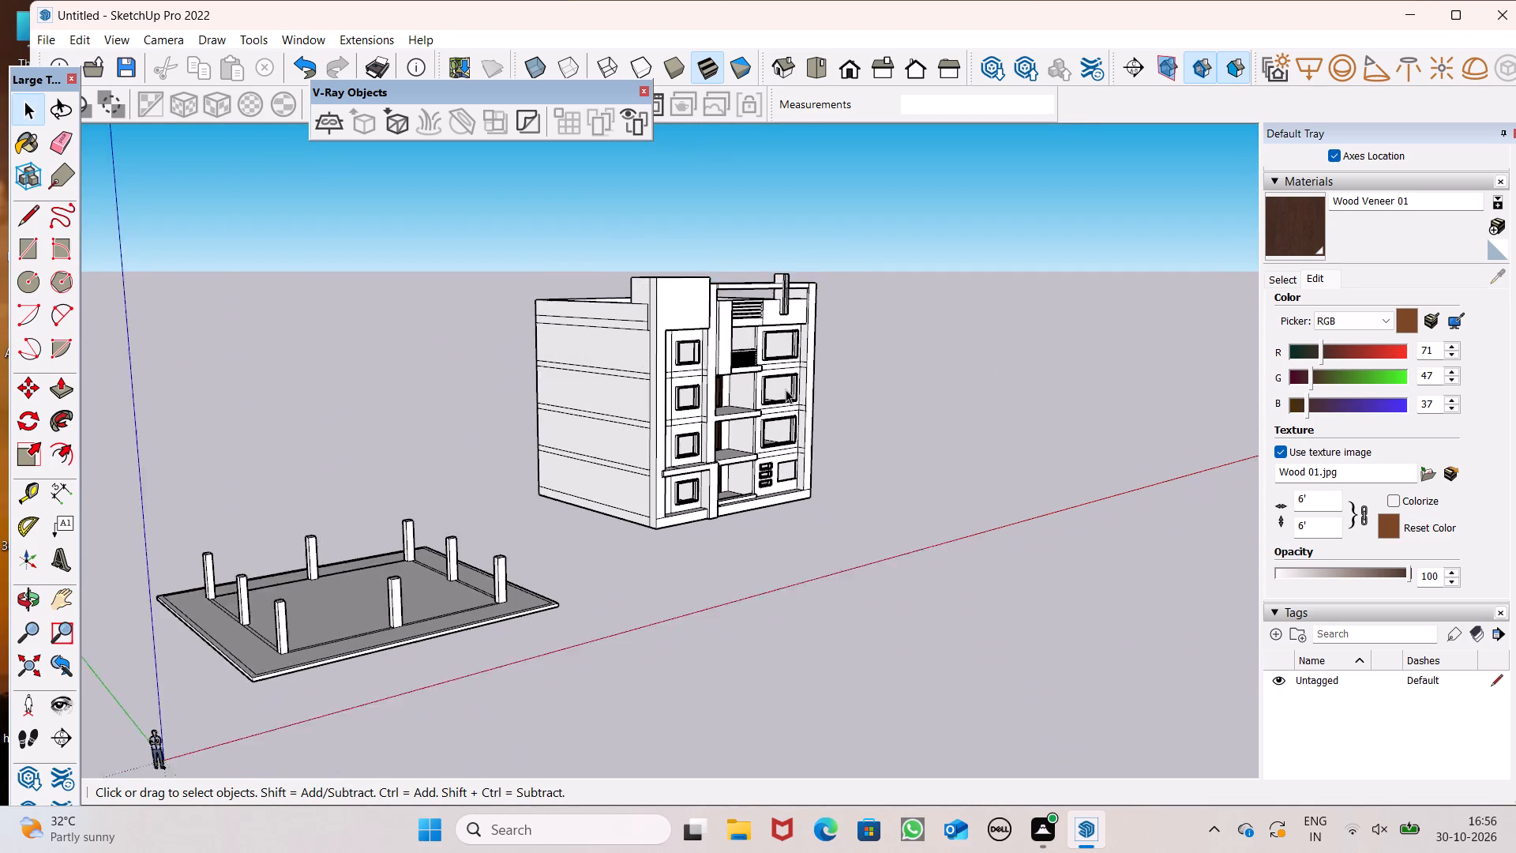
{"action": "scroll", "coordinate": [786, 389], "scroll_direction": "down", "scroll_amount": 1}
Examine the building's plain side wall, its floor bands and the parapet roof from several angles.
{"action": "middle_click_drag", "start_coordinate": [595, 436], "coordinate": [845, 477]}
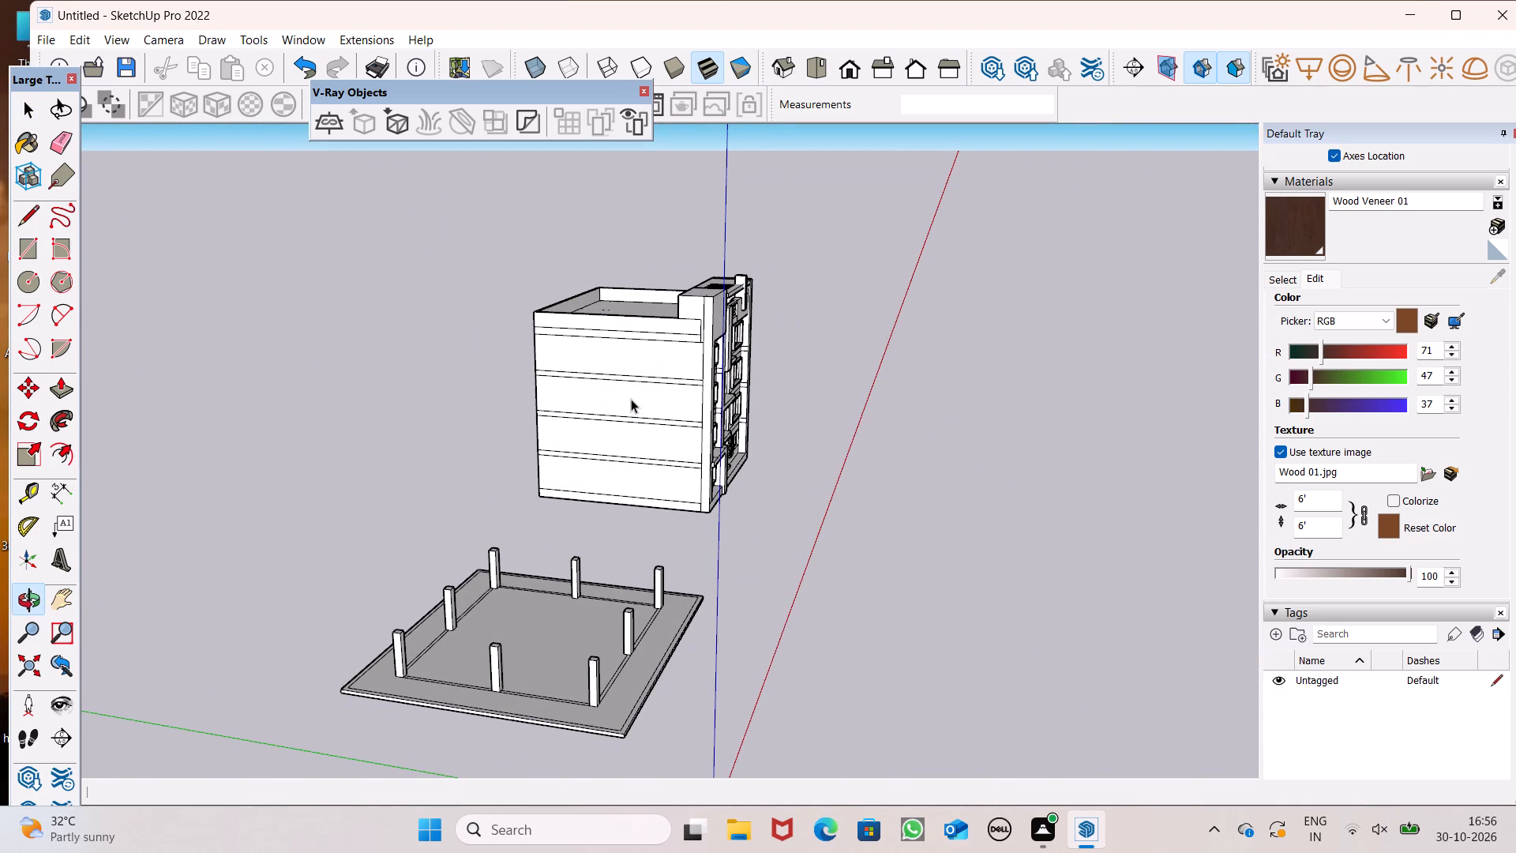
{"action": "scroll", "coordinate": [640, 423], "scroll_direction": "down", "scroll_amount": 1}
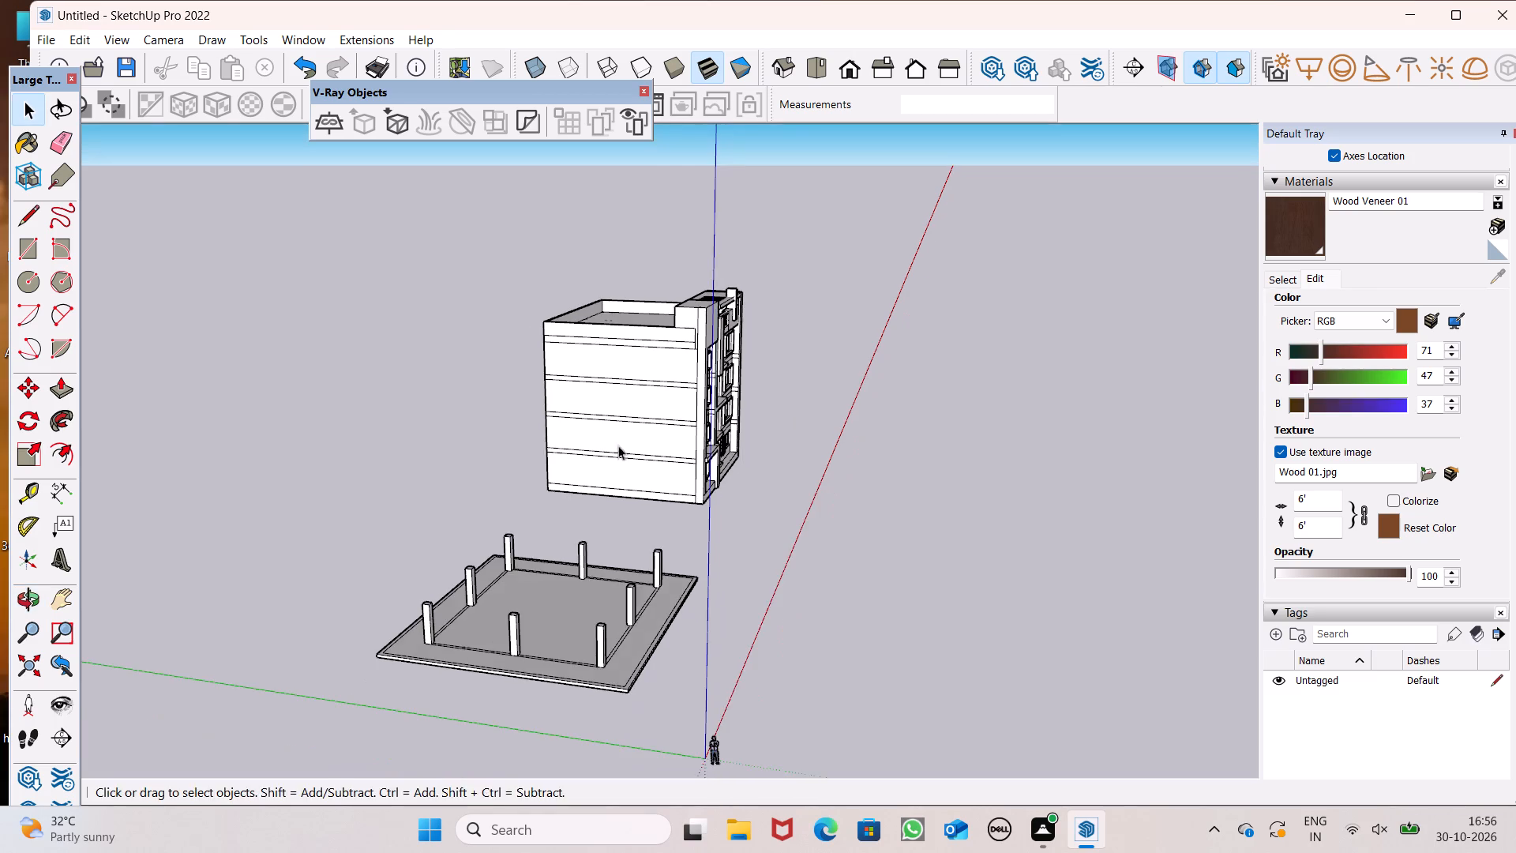
{"action": "middle_click_drag", "start_coordinate": [631, 466], "coordinate": [687, 452]}
{"action": "scroll", "coordinate": [687, 453], "scroll_direction": "up", "scroll_amount": 1}
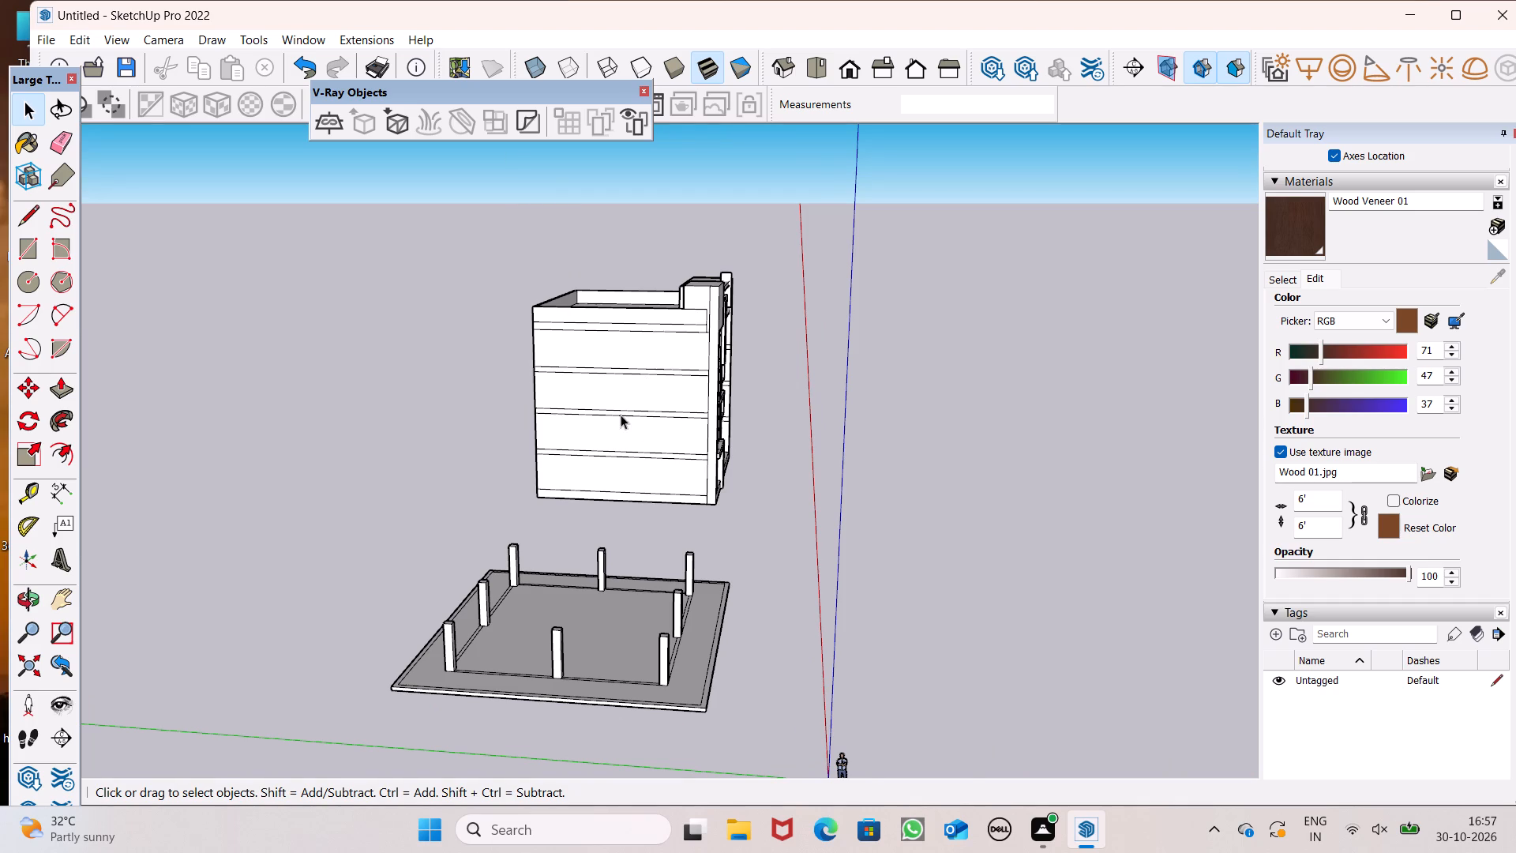
{"action": "middle_click_drag", "start_coordinate": [620, 414], "coordinate": [684, 464]}
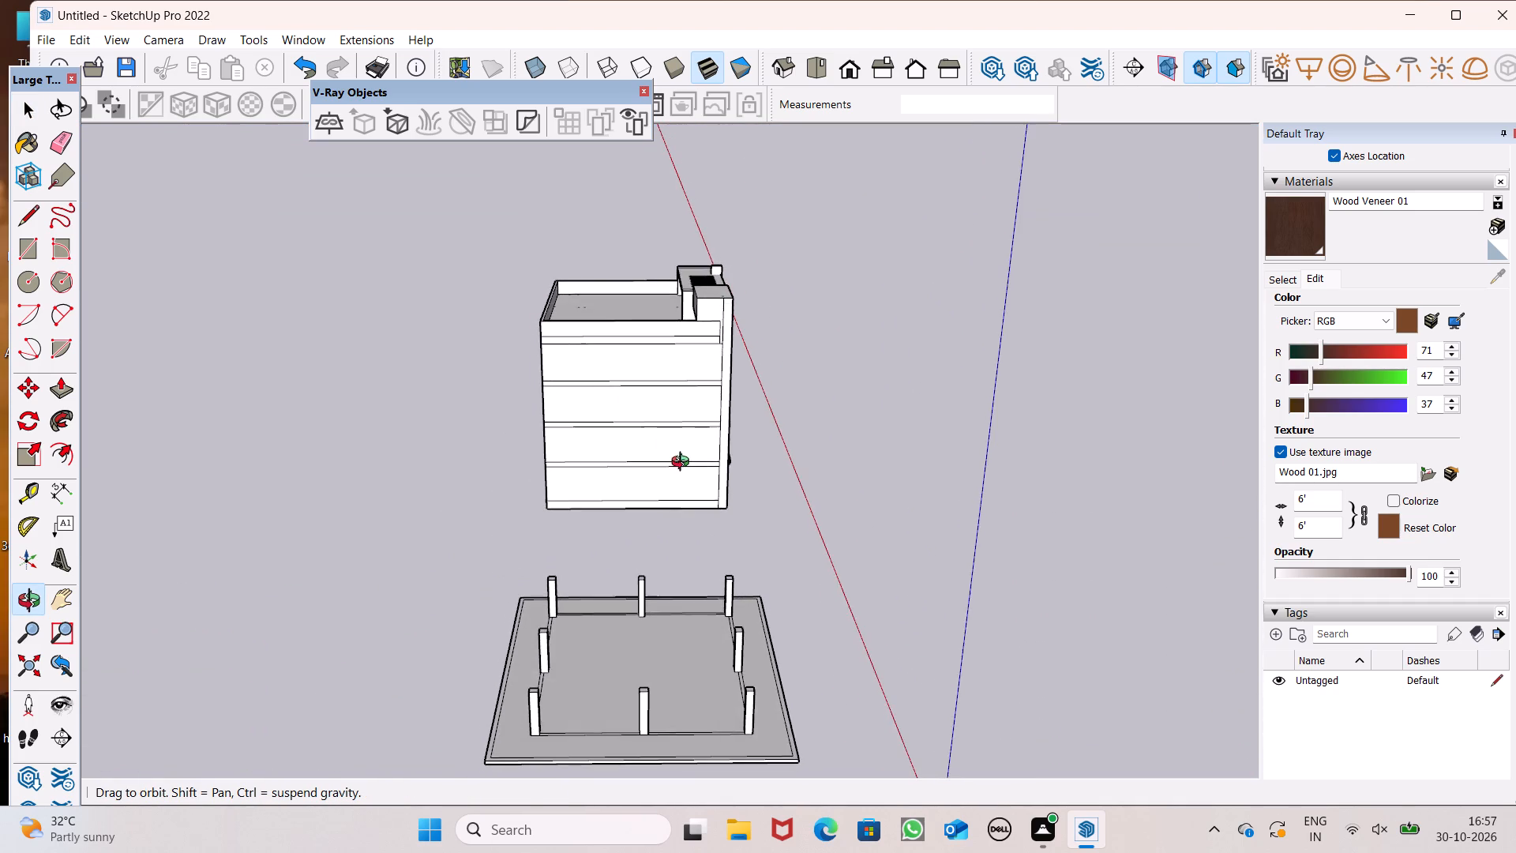
{"action": "middle_click_drag", "start_coordinate": [684, 464], "coordinate": [632, 418]}
{"action": "scroll", "coordinate": [671, 355], "scroll_direction": "up", "scroll_amount": 7}
{"action": "scroll", "coordinate": [784, 267], "scroll_direction": "down", "scroll_amount": 3}
{"action": "middle_click_drag", "start_coordinate": [711, 386], "coordinate": [719, 453]}
{"action": "scroll", "coordinate": [693, 329], "scroll_direction": "down", "scroll_amount": 5}
{"action": "middle_click_drag", "start_coordinate": [681, 378], "coordinate": [706, 333]}
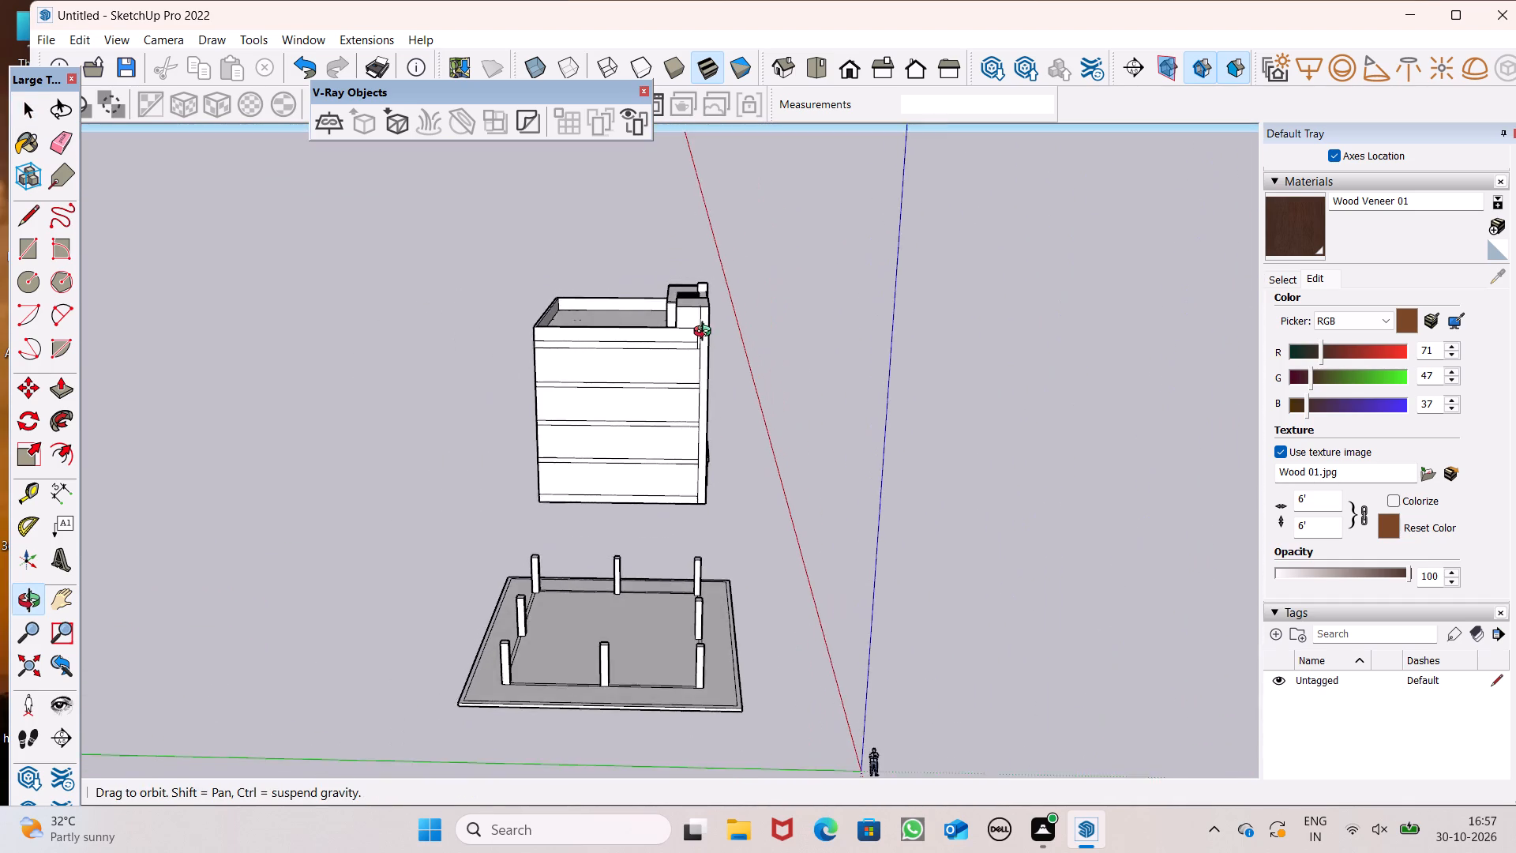
{"action": "middle_click_drag", "start_coordinate": [706, 333], "coordinate": [706, 333]}
{"action": "scroll", "coordinate": [706, 333], "scroll_direction": "up", "scroll_amount": 5}
{"action": "scroll", "coordinate": [706, 333], "scroll_direction": "down", "scroll_amount": 2}
{"action": "scroll", "coordinate": [709, 257], "scroll_direction": "down", "scroll_amount": 3}
{"action": "middle_click_drag", "start_coordinate": [602, 496], "coordinate": [625, 434]}
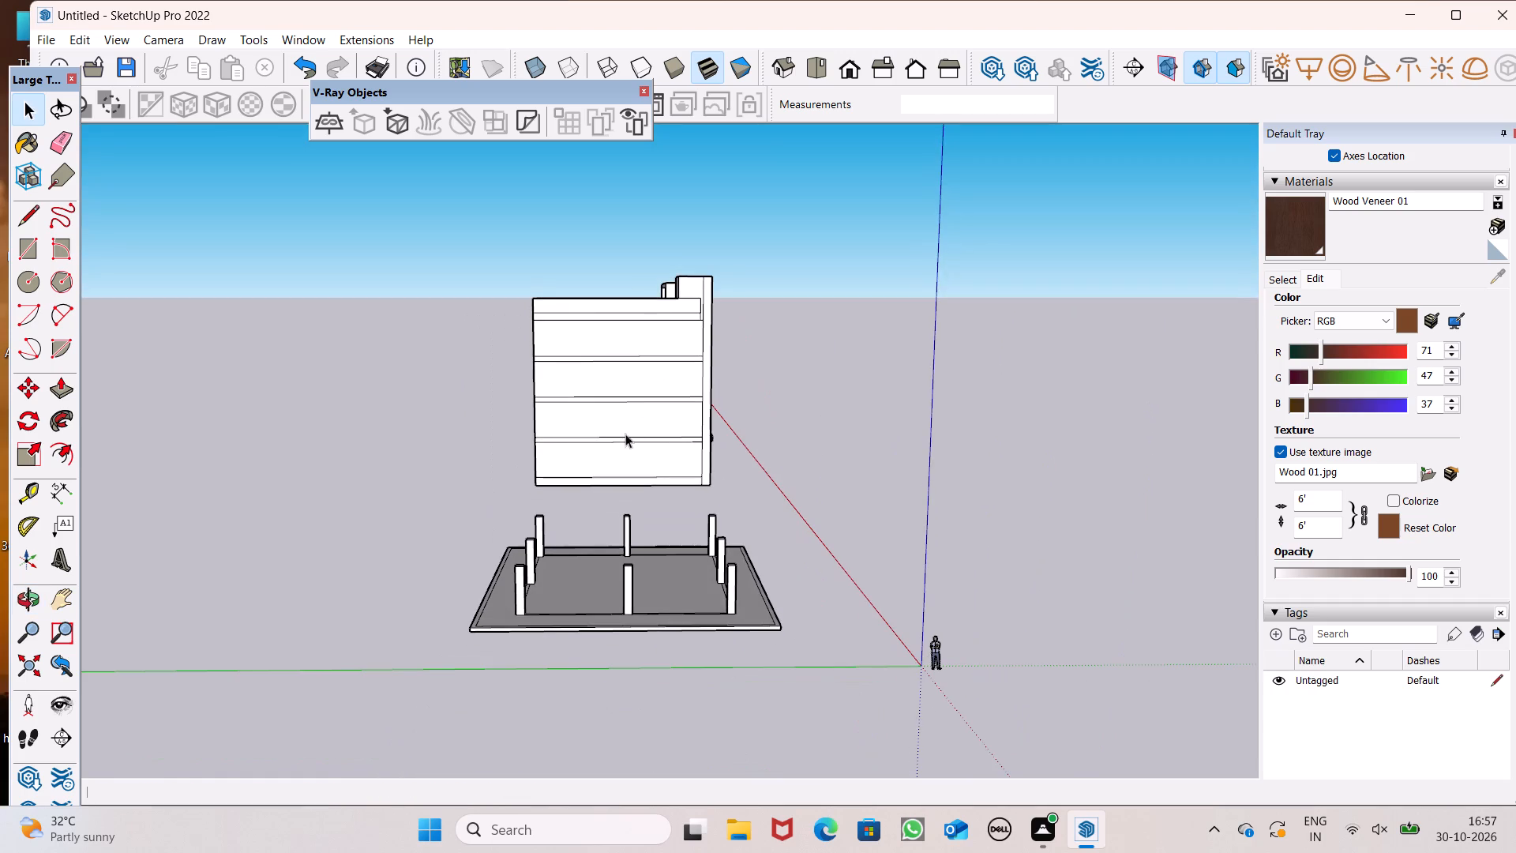
{"action": "scroll", "coordinate": [582, 280], "scroll_direction": "down", "scroll_amount": 3}
{"action": "middle_click_drag", "start_coordinate": [591, 378], "coordinate": [574, 464]}
{"action": "middle_click_drag", "start_coordinate": [576, 467], "coordinate": [581, 479]}
{"action": "scroll", "coordinate": [644, 404], "scroll_direction": "up", "scroll_amount": 5}
{"action": "scroll", "coordinate": [660, 332], "scroll_direction": "down", "scroll_amount": 3}
{"action": "middle_click_drag", "start_coordinate": [662, 363], "coordinate": [651, 440]}
{"action": "scroll", "coordinate": [607, 375], "scroll_direction": "up", "scroll_amount": 5}
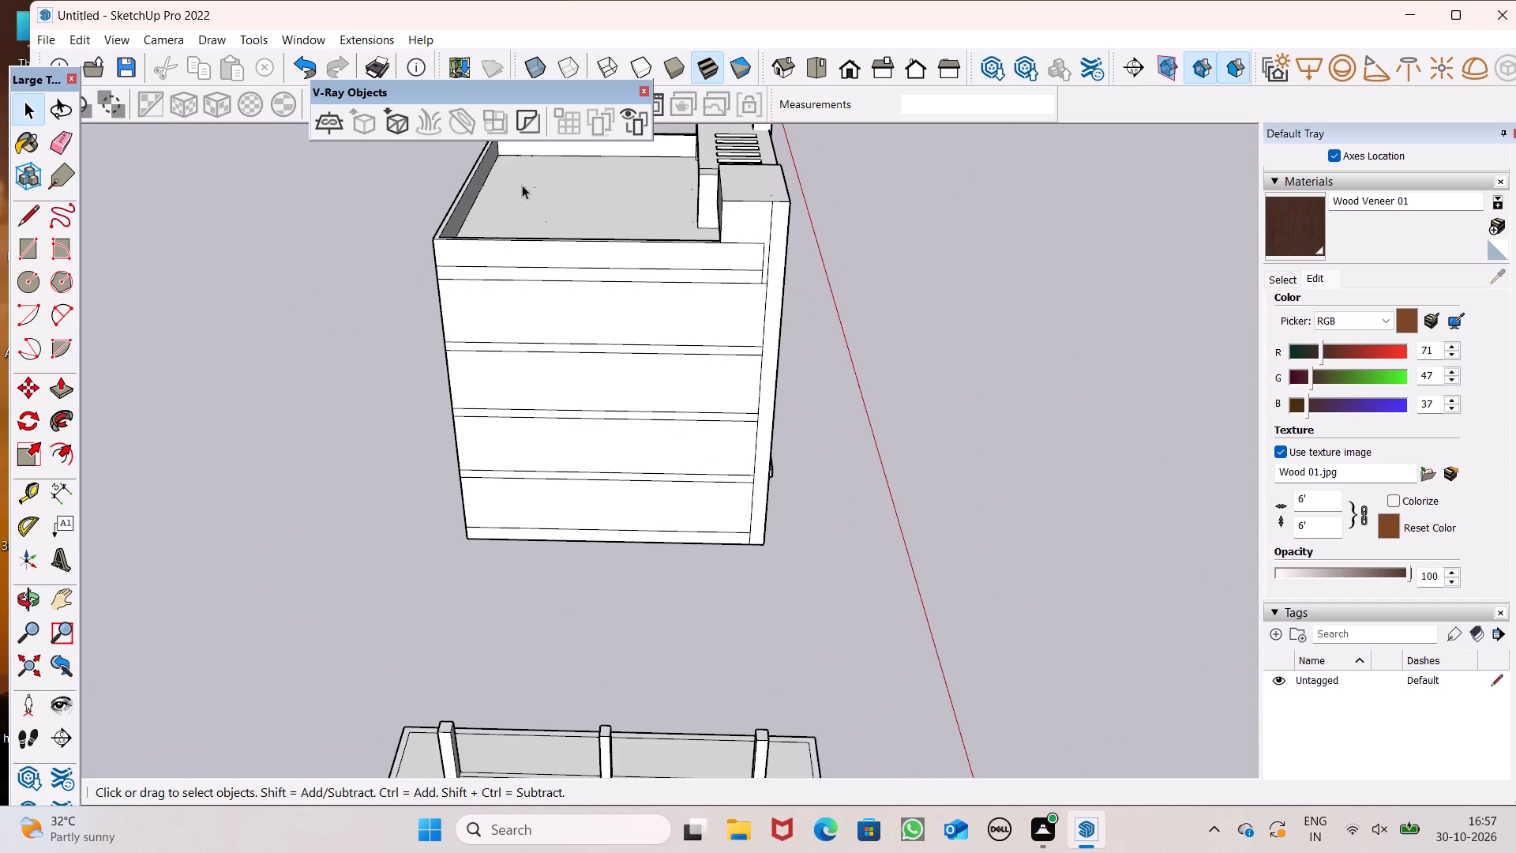
{"action": "scroll", "coordinate": [568, 211], "scroll_direction": "down", "scroll_amount": 4}
{"action": "middle_click_drag", "start_coordinate": [591, 234], "coordinate": [534, 374]}
{"action": "scroll", "coordinate": [569, 341], "scroll_direction": "down", "scroll_amount": 5}
{"action": "middle_click_drag", "start_coordinate": [595, 343], "coordinate": [612, 321]}
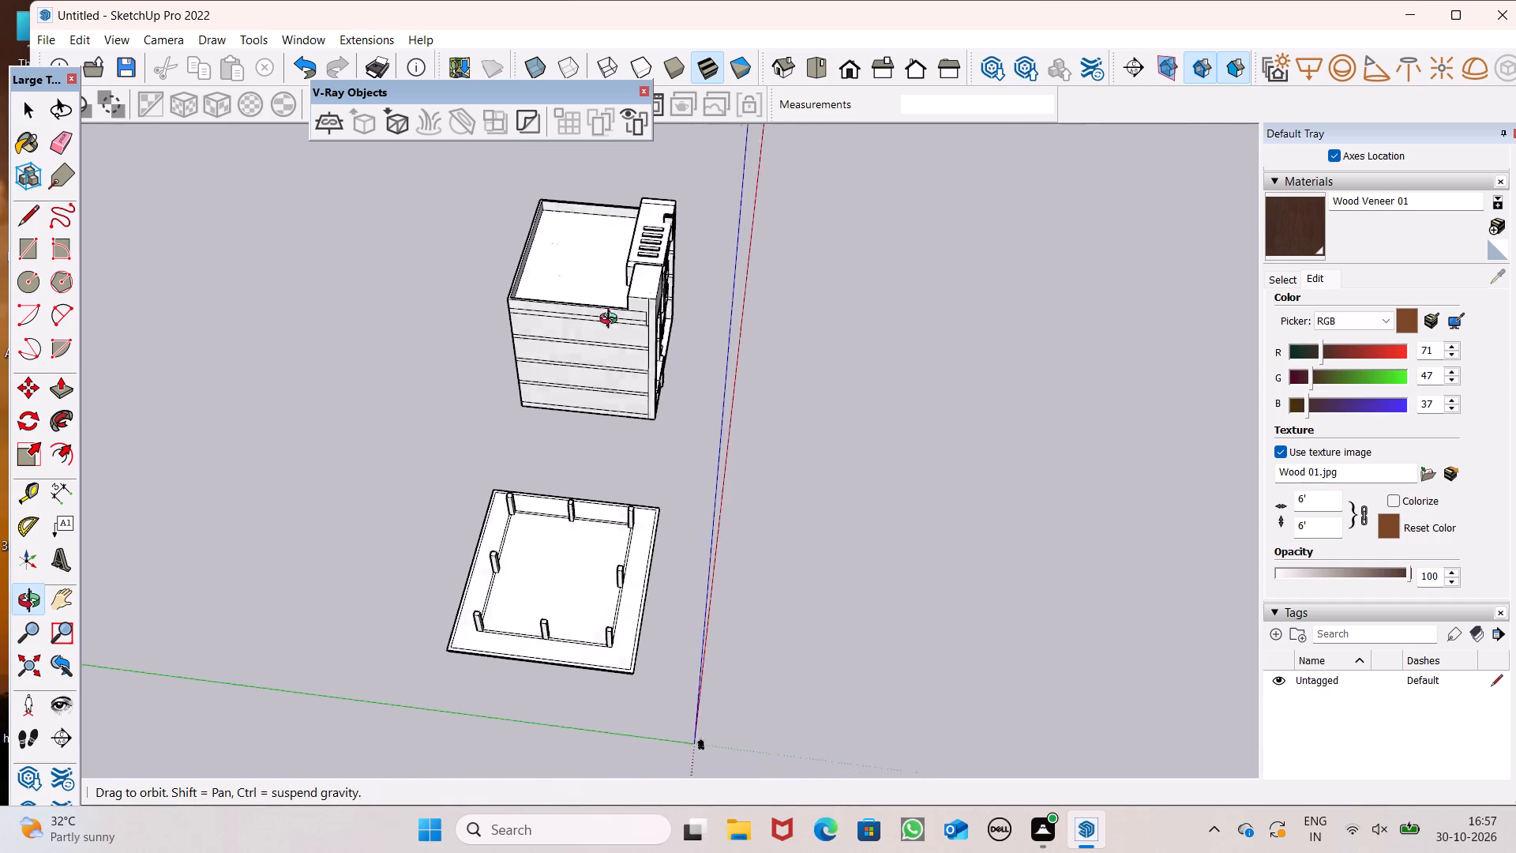
{"action": "middle_click_drag", "start_coordinate": [612, 321], "coordinate": [640, 269]}
{"action": "scroll", "coordinate": [578, 352], "scroll_direction": "up", "scroll_amount": 1}
{"action": "middle_click_drag", "start_coordinate": [578, 353], "coordinate": [596, 324]}
{"action": "scroll", "coordinate": [597, 322], "scroll_direction": "up", "scroll_amount": 5}
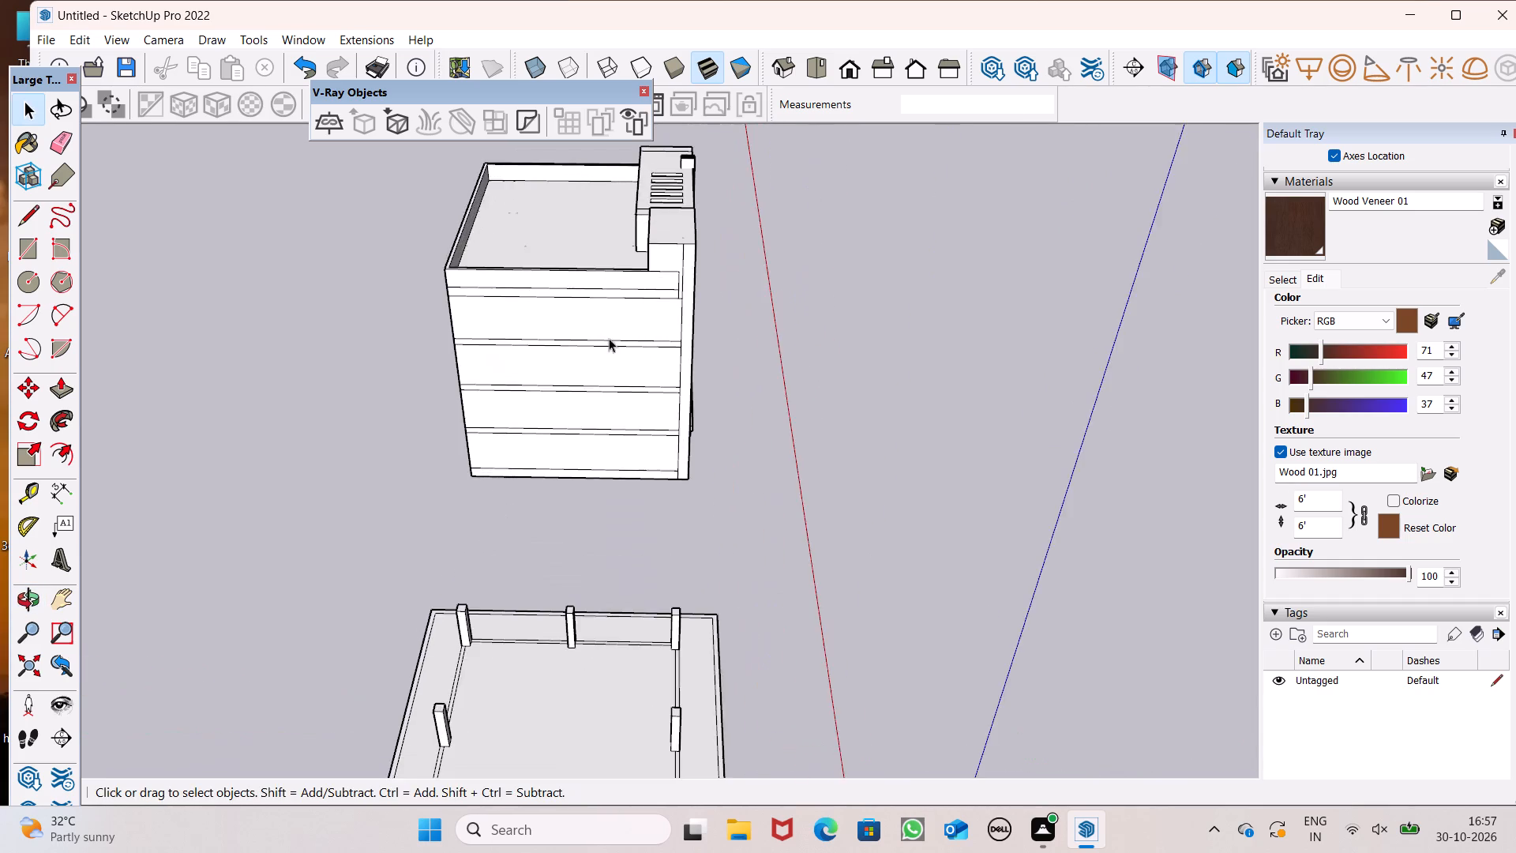
{"action": "middle_click_drag", "start_coordinate": [614, 354], "coordinate": [652, 236]}
{"action": "scroll", "coordinate": [614, 355], "scroll_direction": "up", "scroll_amount": 1}
{"action": "middle_click_drag", "start_coordinate": [667, 254], "coordinate": [673, 197]}
{"action": "scroll", "coordinate": [673, 199], "scroll_direction": "down", "scroll_amount": 2}
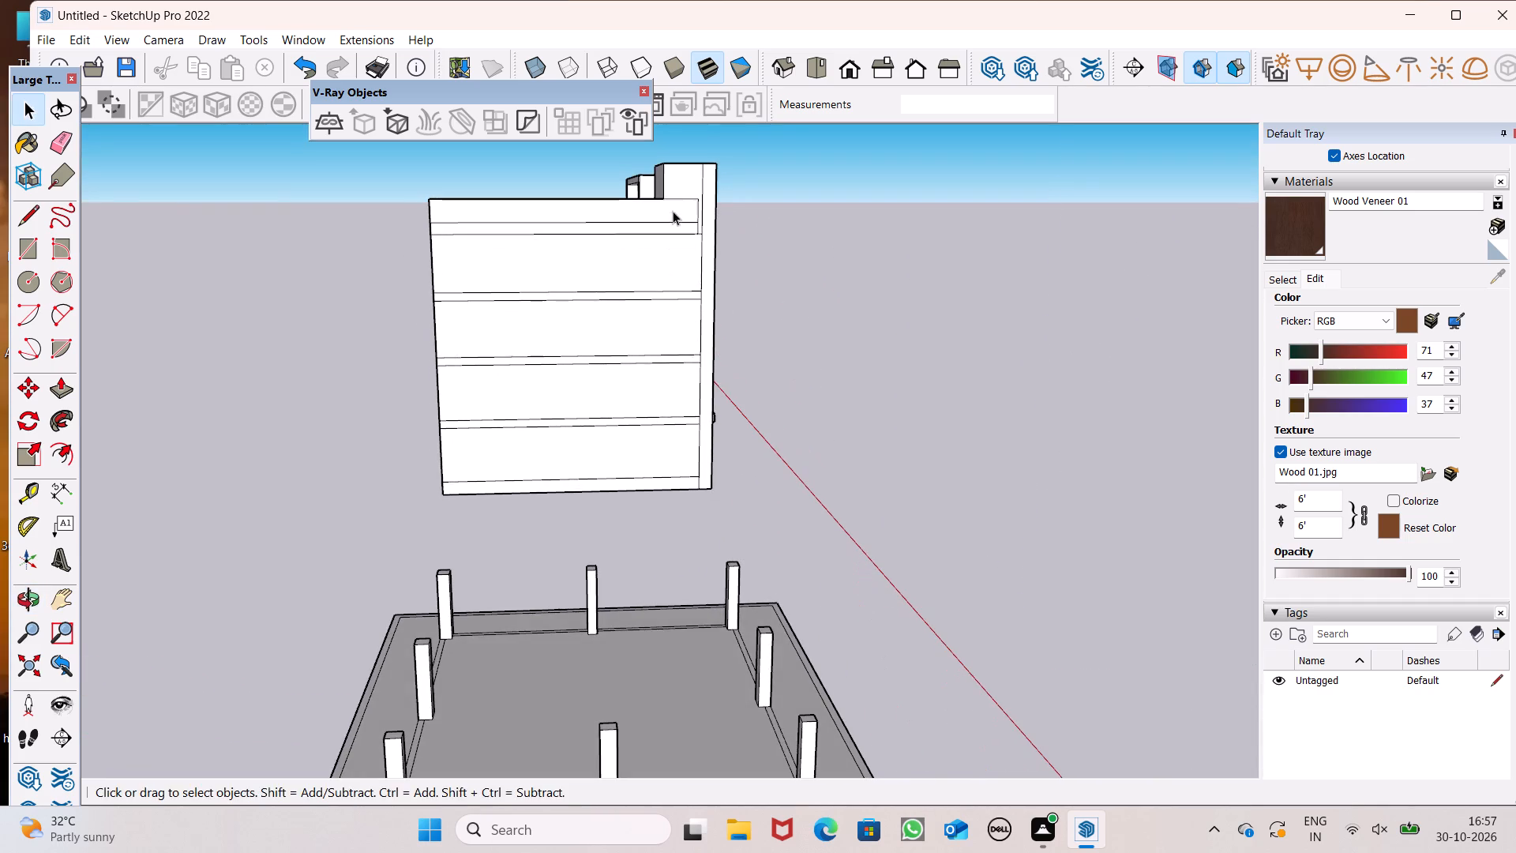
{"action": "scroll", "coordinate": [673, 211], "scroll_direction": "down", "scroll_amount": 1}
{"action": "middle_click_drag", "start_coordinate": [704, 350], "coordinate": [635, 417]}
{"action": "scroll", "coordinate": [663, 269], "scroll_direction": "up", "scroll_amount": 5}
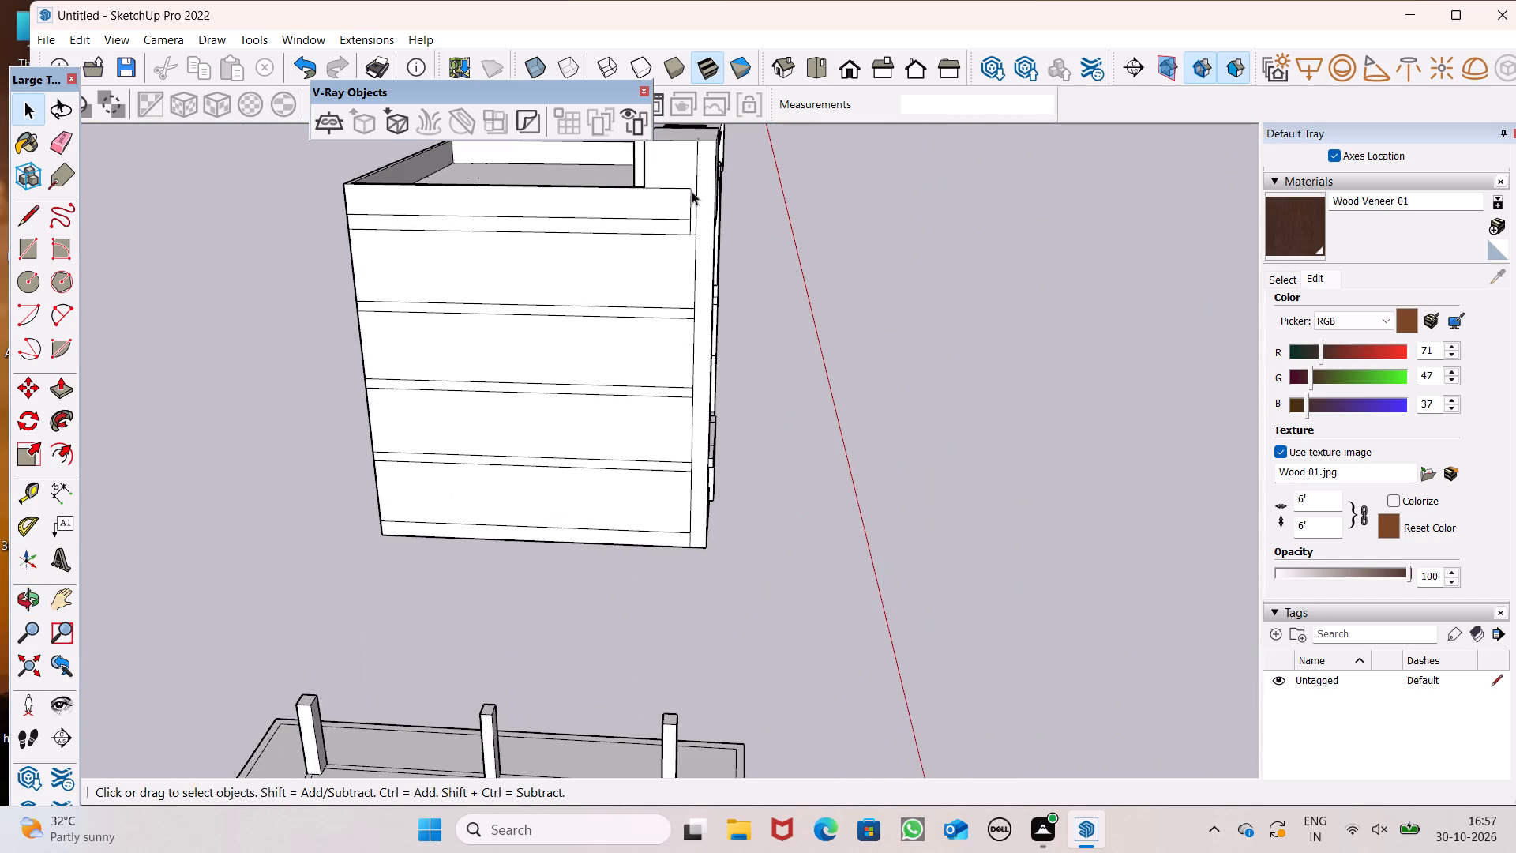
Erase the four pairs of horizontal floor-band lines on the building's plain side wall, keeping the base line.
{"action": "scroll", "coordinate": [700, 206], "scroll_direction": "down", "scroll_amount": 1}
{"action": "middle_click_drag", "start_coordinate": [685, 242], "coordinate": [696, 210]}
{"action": "scroll", "coordinate": [698, 209], "scroll_direction": "down", "scroll_amount": 2}
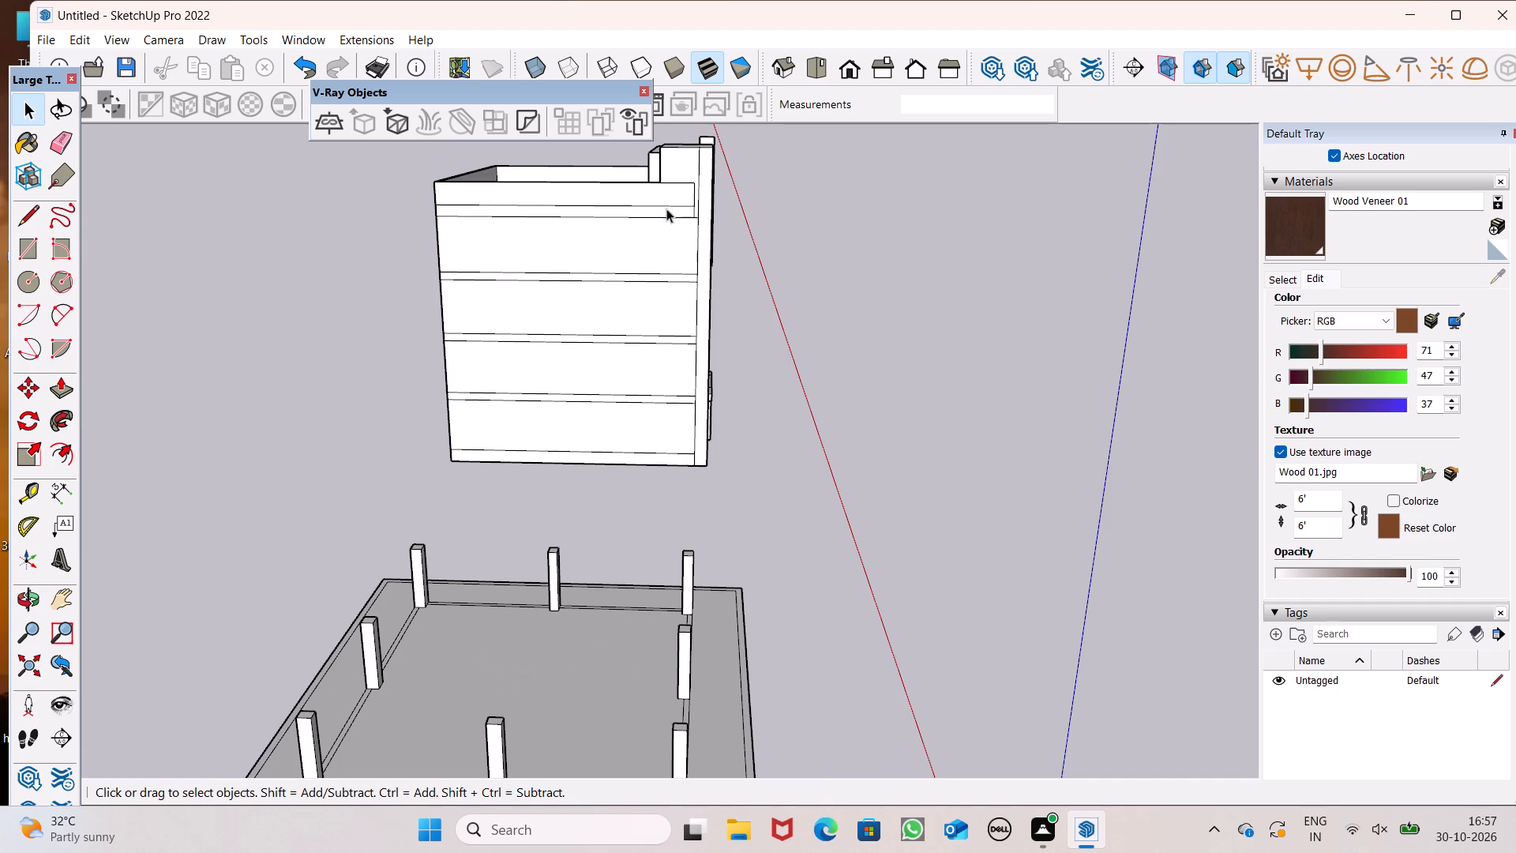
{"action": "middle_click_drag", "start_coordinate": [674, 218], "coordinate": [662, 356]}
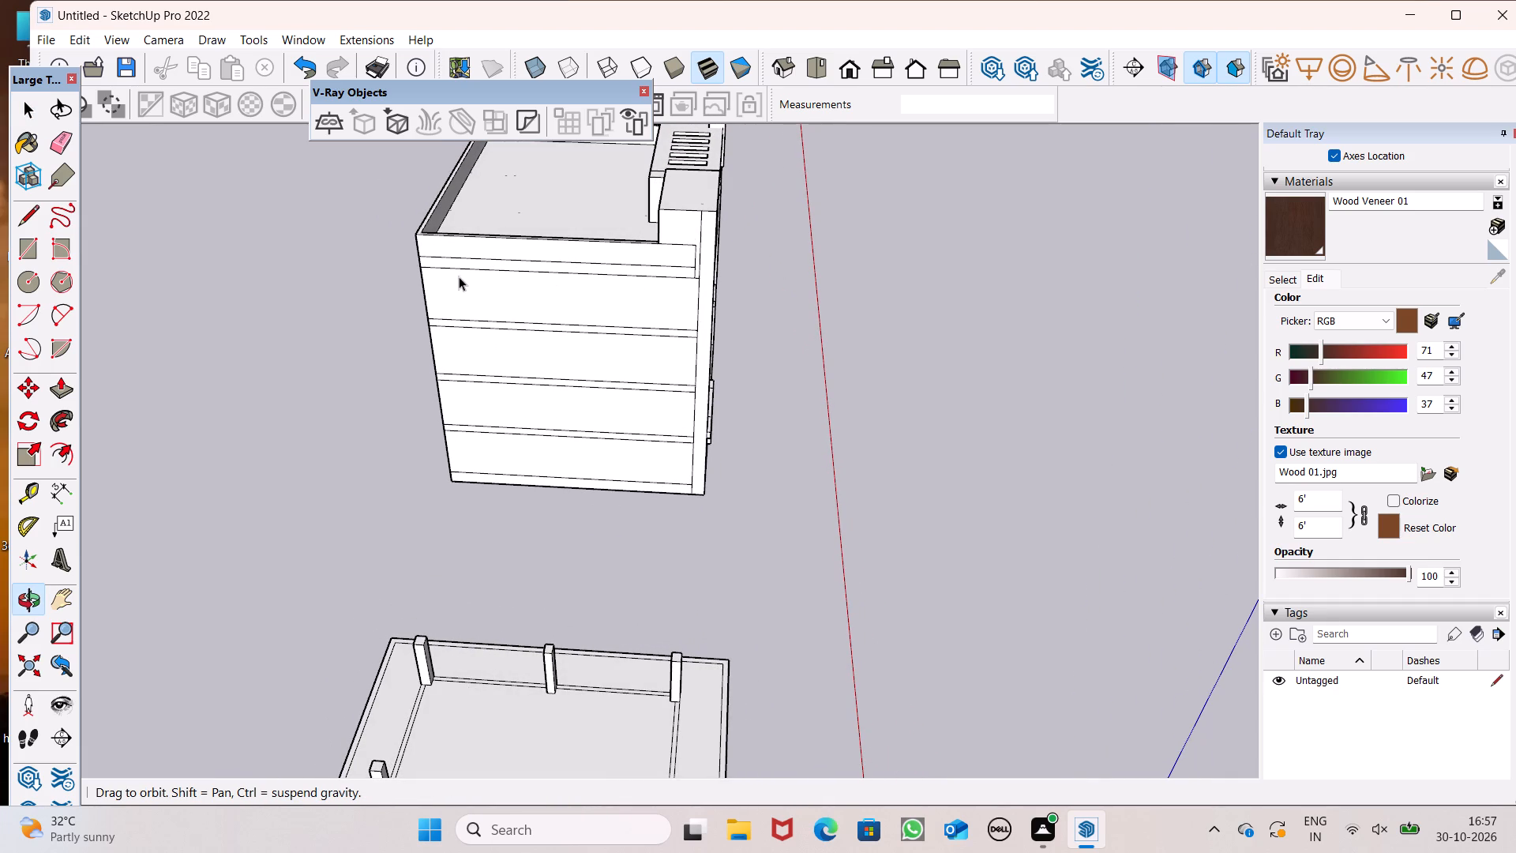
{"action": "scroll", "coordinate": [654, 239], "scroll_direction": "down", "scroll_amount": 3}
{"action": "middle_click_drag", "start_coordinate": [666, 276], "coordinate": [738, 295]}
{"action": "scroll", "coordinate": [714, 264], "scroll_direction": "down", "scroll_amount": 2}
{"action": "middle_click_drag", "start_coordinate": [705, 269], "coordinate": [693, 287]}
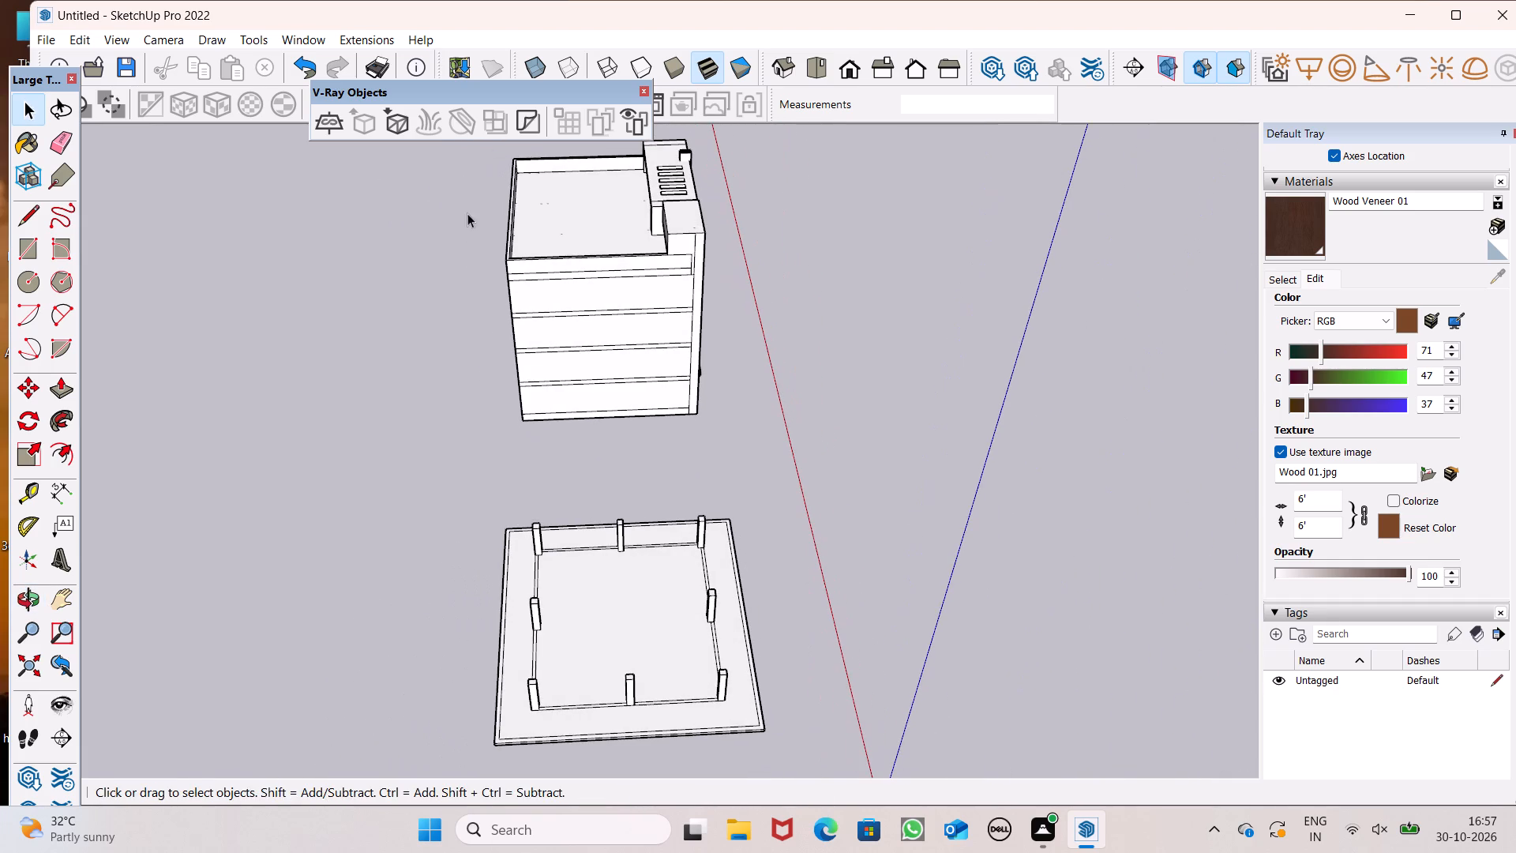
{"action": "left_click", "coordinate": [57, 145]}
{"action": "middle_click_drag", "start_coordinate": [498, 334], "coordinate": [487, 299]}
{"action": "middle_click", "coordinate": [474, 283]}
{"action": "middle_click", "coordinate": [469, 276]}
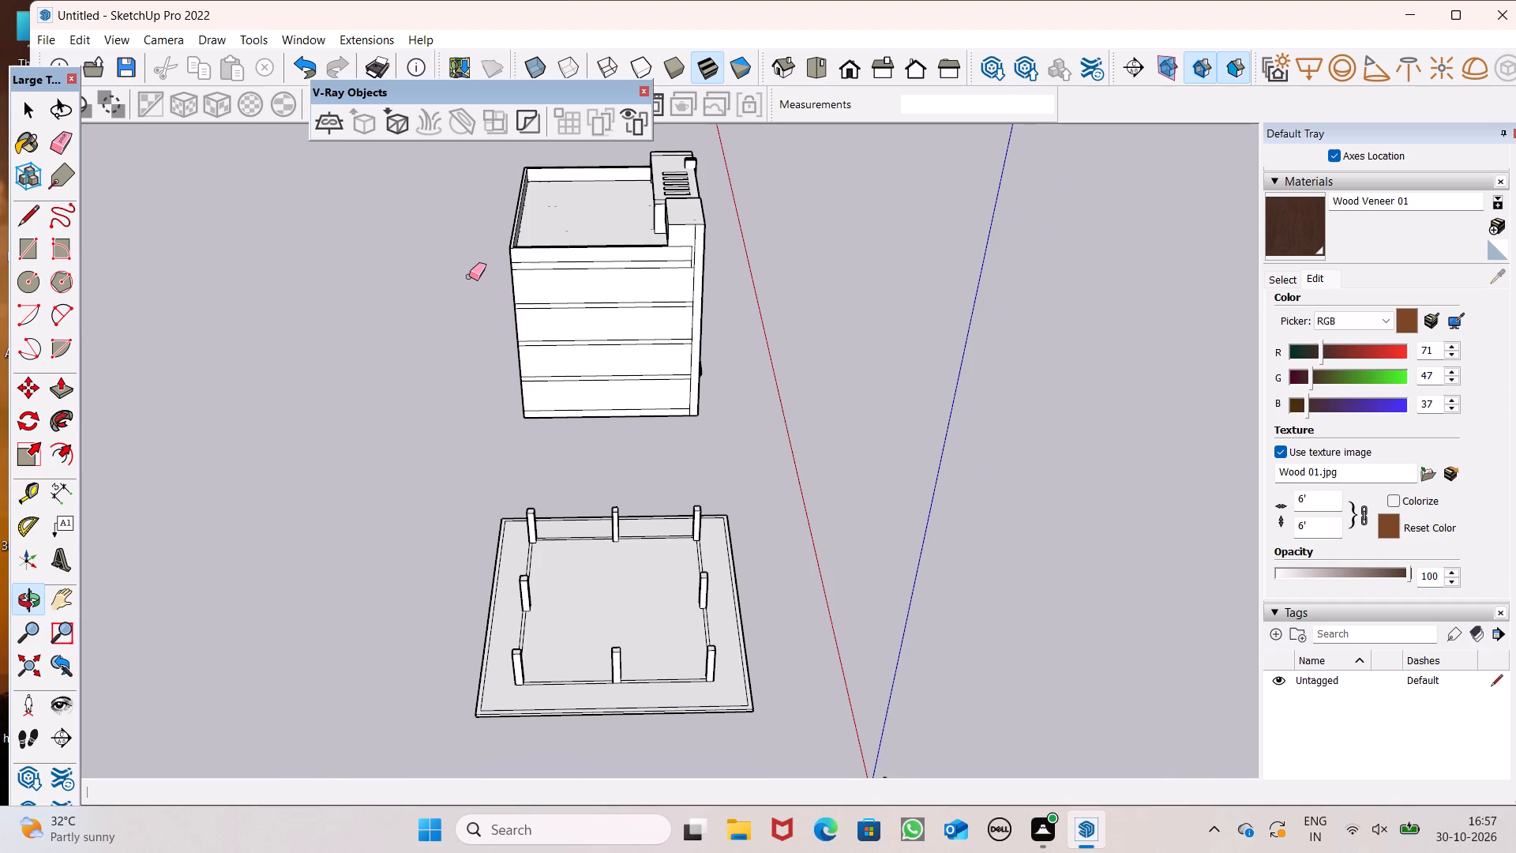
{"action": "scroll", "coordinate": [591, 389], "scroll_direction": "up", "scroll_amount": 6}
{"action": "scroll", "coordinate": [631, 276], "scroll_direction": "down", "scroll_amount": 4}
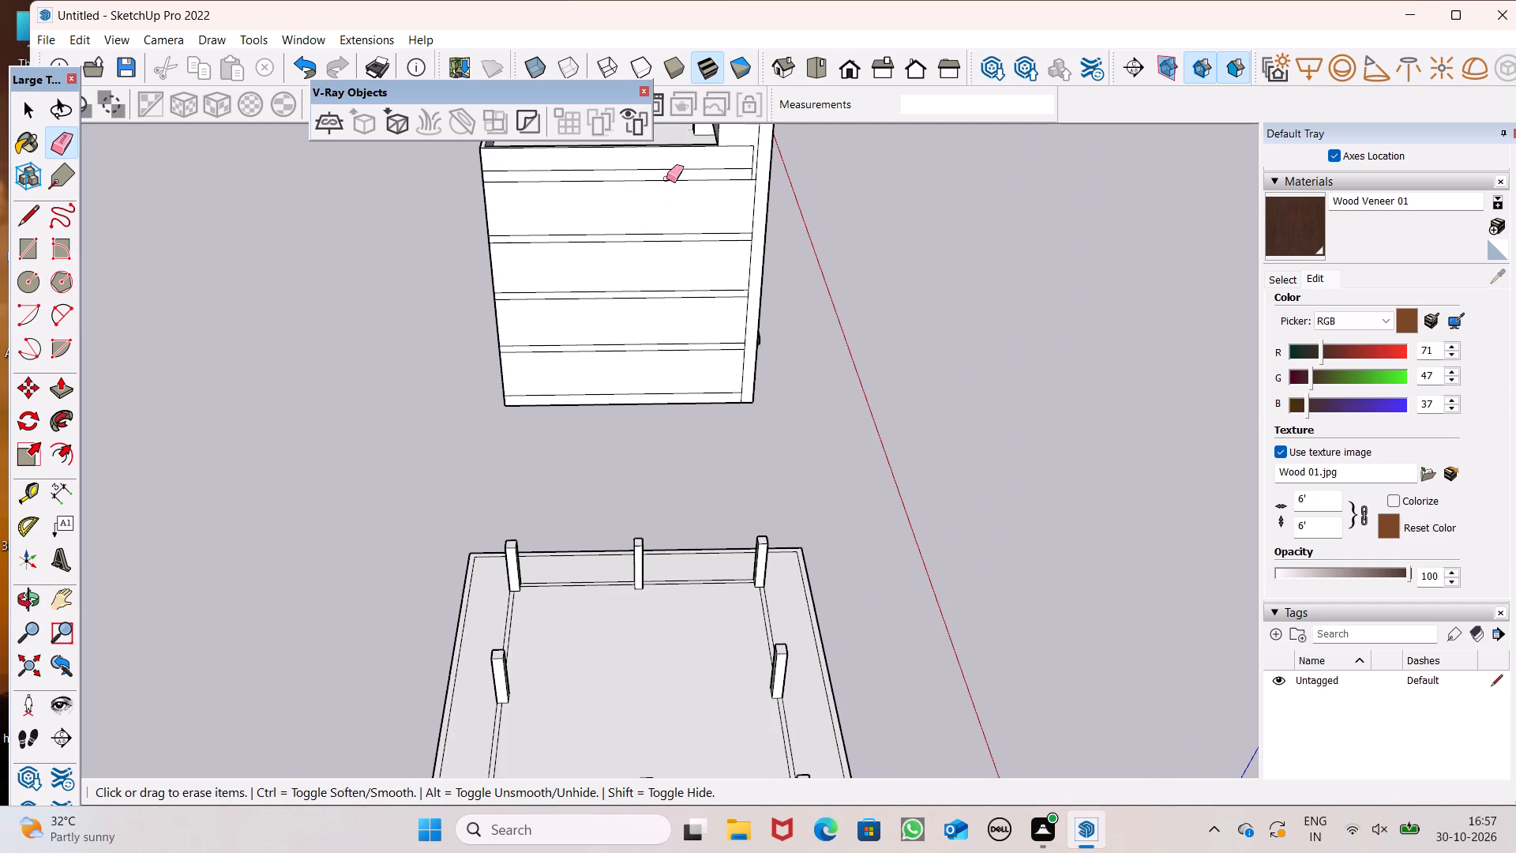
{"action": "left_click_drag", "start_coordinate": [668, 175], "coordinate": [669, 348]}
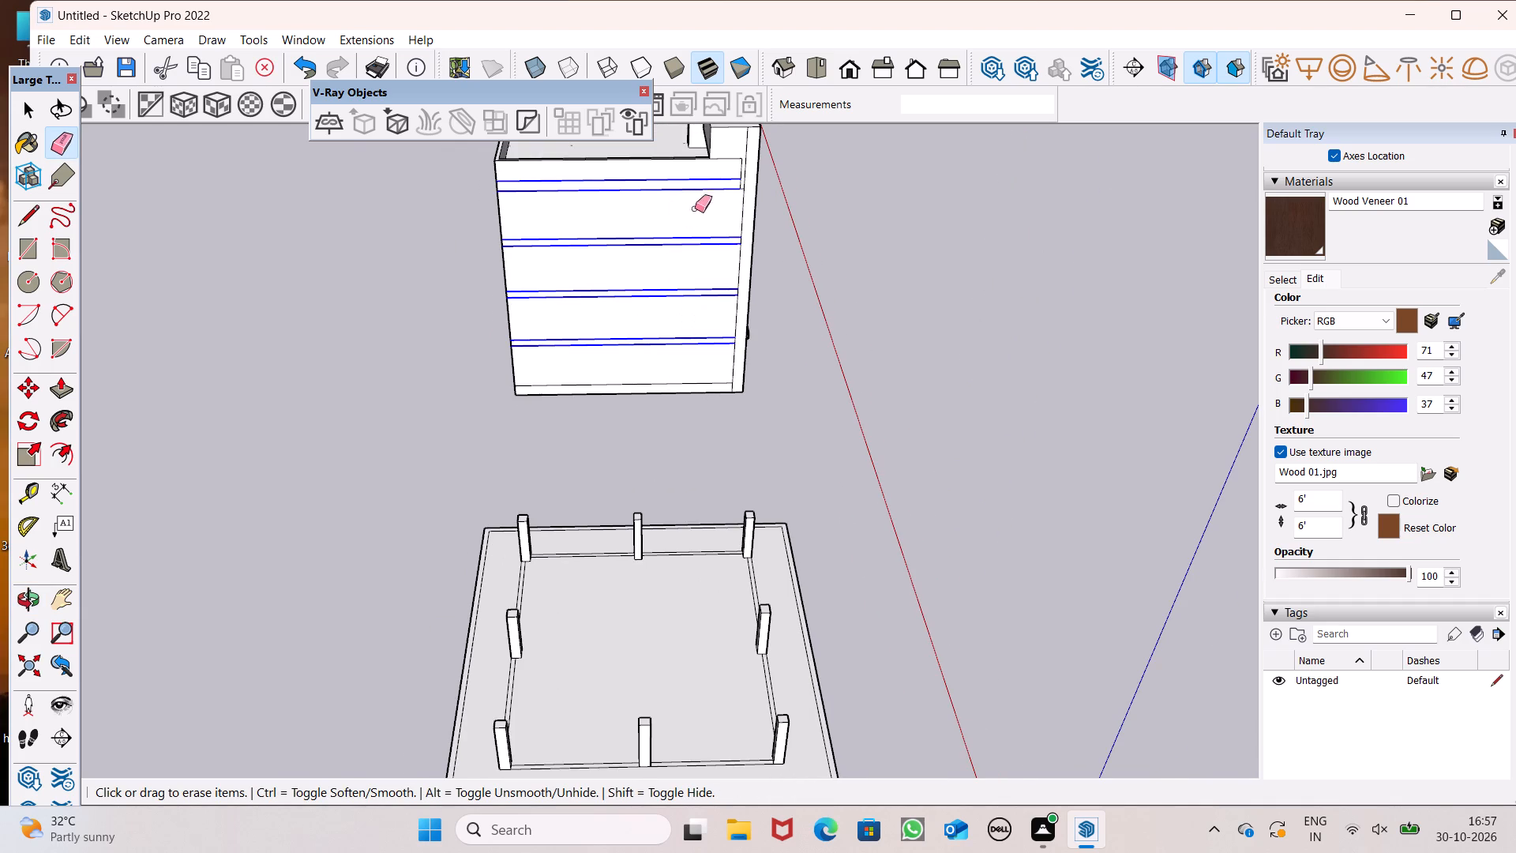
Erase the leftover short vertical edge pieces near the front corner at the top of the side wall.
{"action": "scroll", "coordinate": [705, 180], "scroll_direction": "up", "scroll_amount": 5}
{"action": "middle_click_drag", "start_coordinate": [745, 206], "coordinate": [704, 243]}
{"action": "scroll", "coordinate": [743, 187], "scroll_direction": "up", "scroll_amount": 6}
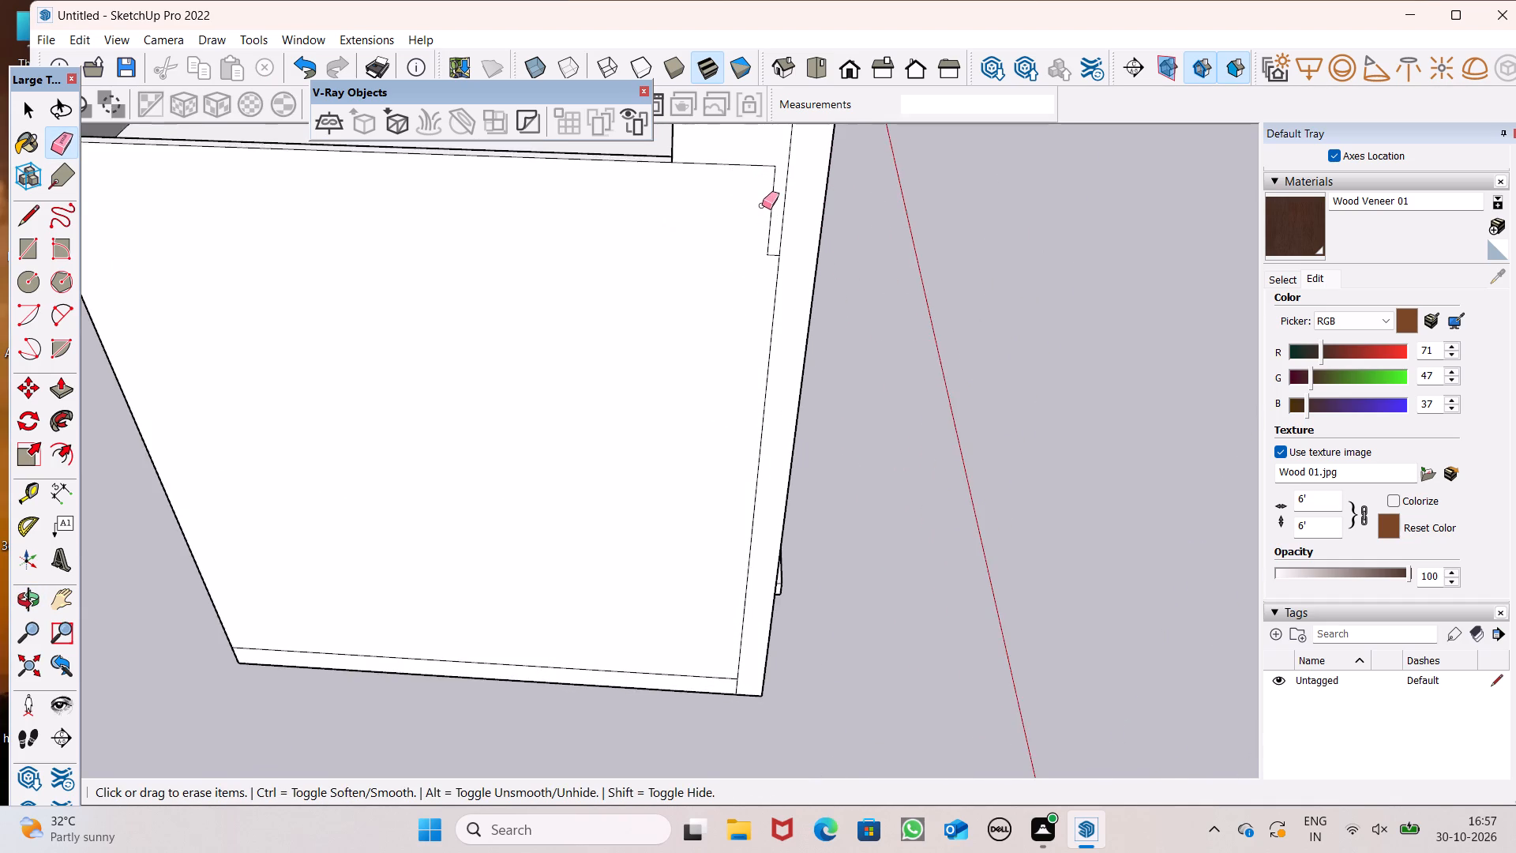
{"action": "scroll", "coordinate": [763, 205], "scroll_direction": "up", "scroll_amount": 6}
{"action": "left_click_drag", "start_coordinate": [775, 249], "coordinate": [760, 295]}
{"action": "left_click_drag", "start_coordinate": [774, 231], "coordinate": [776, 224]}
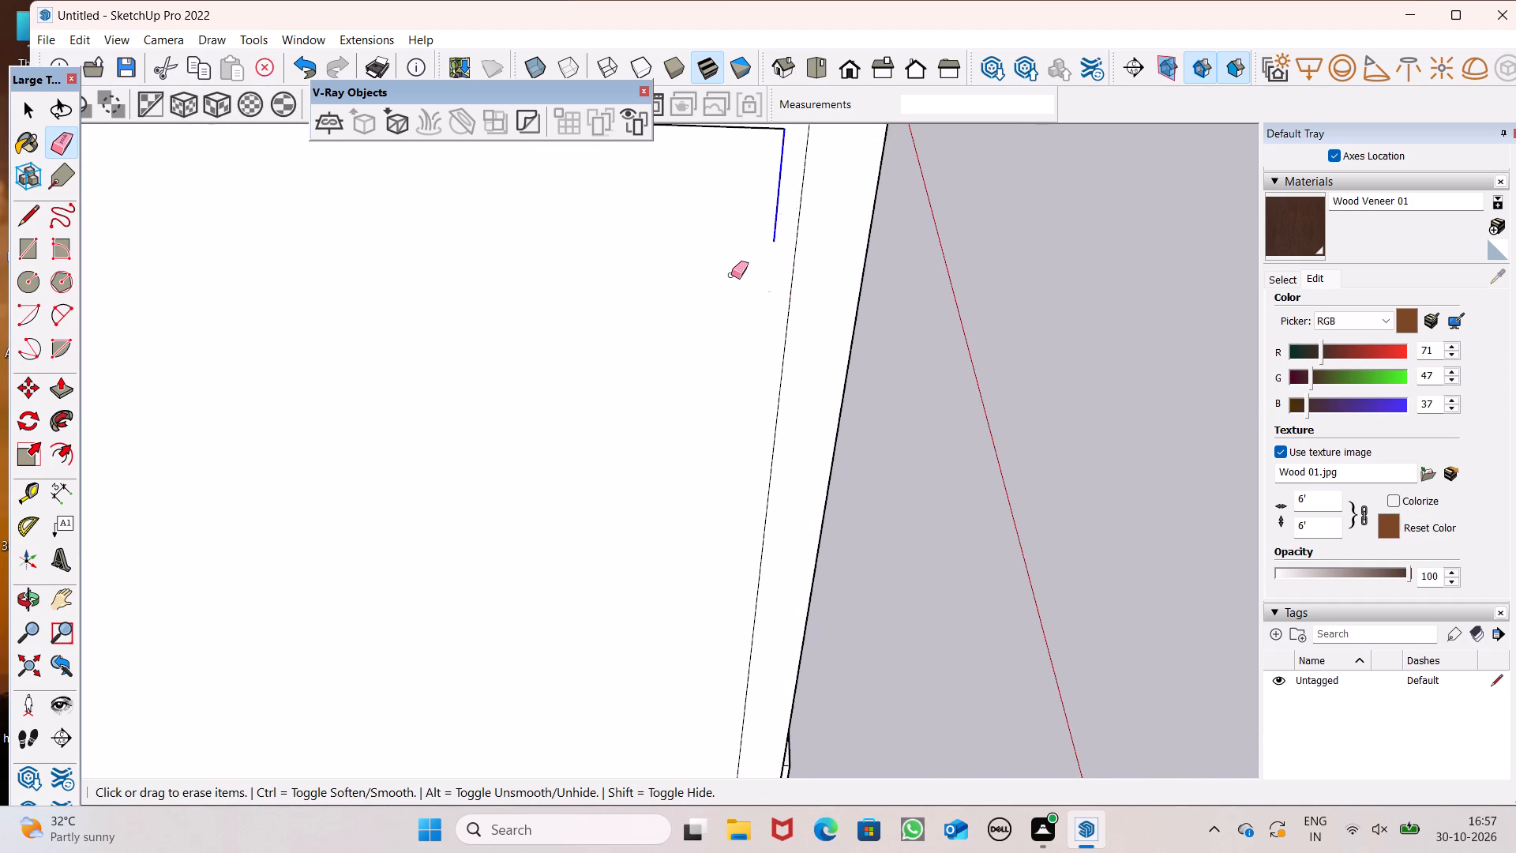
Draw a short line extending the side wall's top edge to the vertical line beside the front corner.
{"action": "scroll", "coordinate": [726, 280], "scroll_direction": "down", "scroll_amount": 7}
{"action": "scroll", "coordinate": [739, 149], "scroll_direction": "up", "scroll_amount": 4}
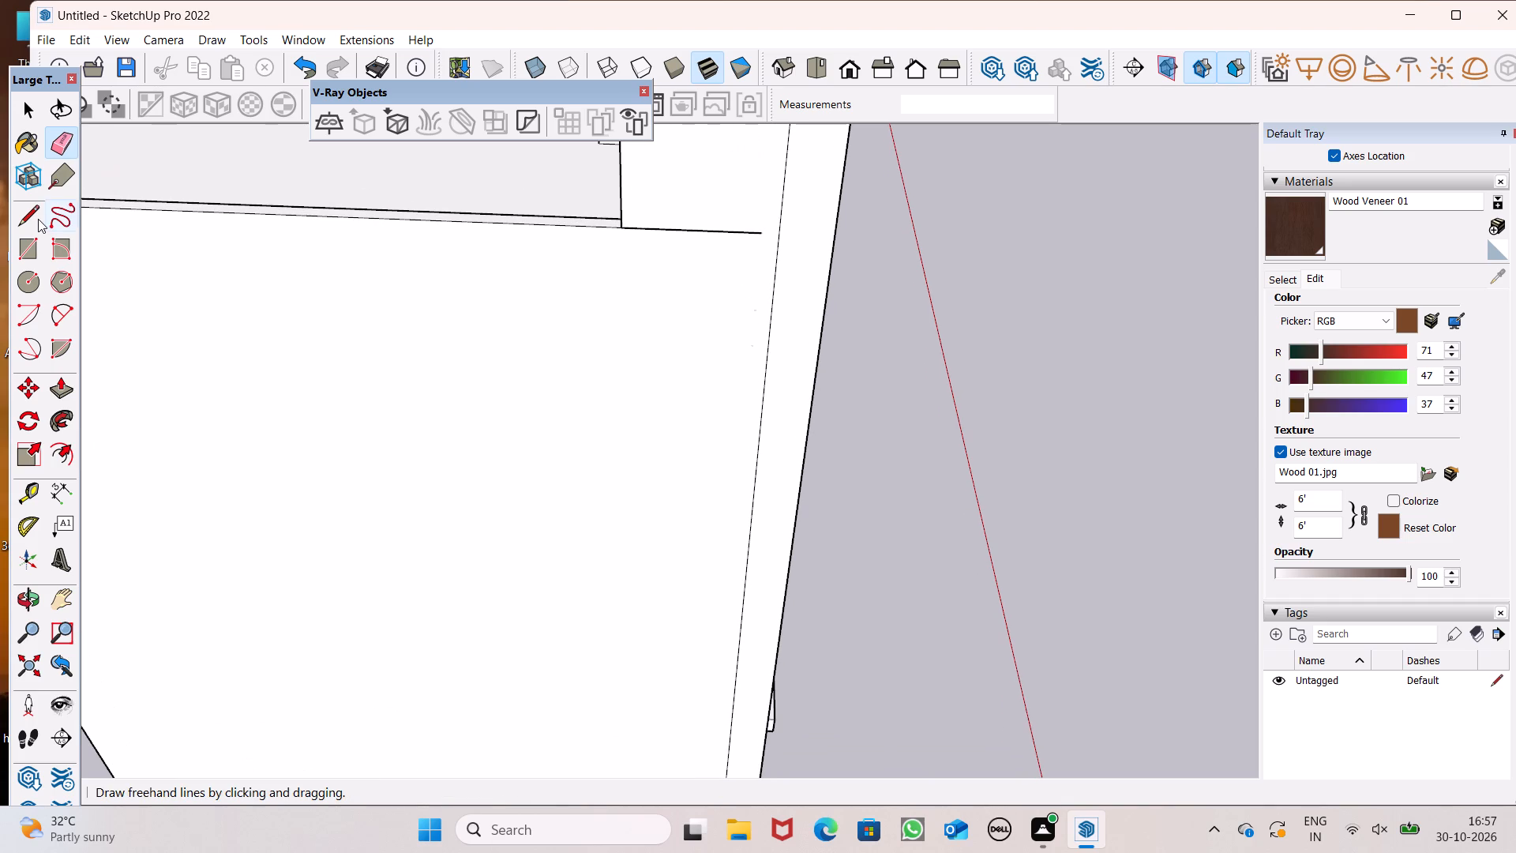
{"action": "left_click", "coordinate": [38, 219]}
{"action": "scroll", "coordinate": [747, 246], "scroll_direction": "up", "scroll_amount": 5}
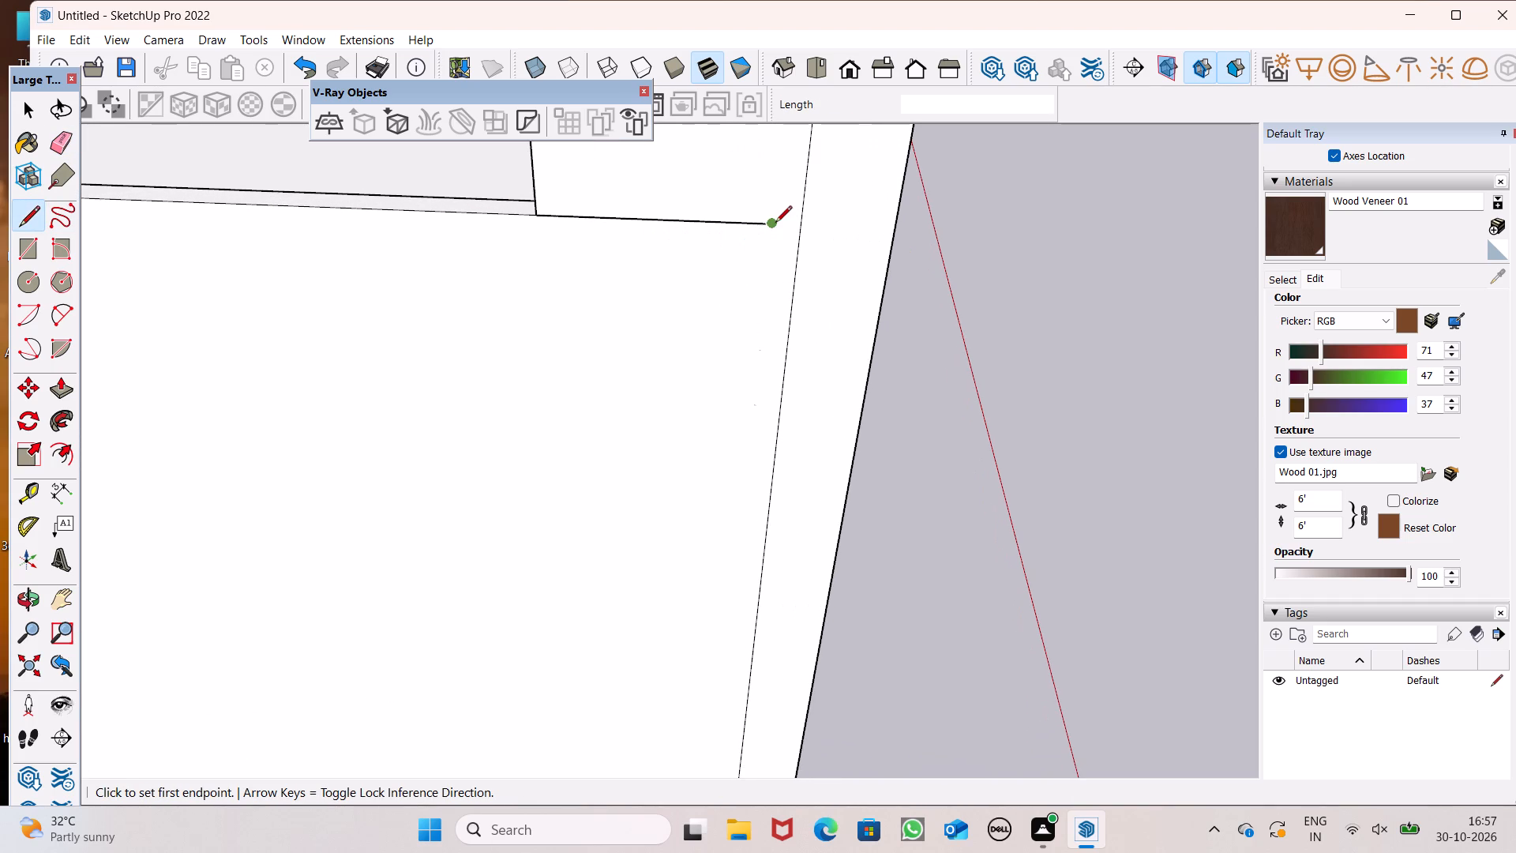
{"action": "left_click_drag", "start_coordinate": [775, 223], "coordinate": [782, 220]}
{"action": "left_click", "coordinate": [800, 226]}
{"action": "scroll", "coordinate": [713, 191], "scroll_direction": "down", "scroll_amount": 13}
{"action": "middle_click_drag", "start_coordinate": [685, 374], "coordinate": [745, 274]}
{"action": "key", "text": "space"}
{"action": "key", "text": "space"}
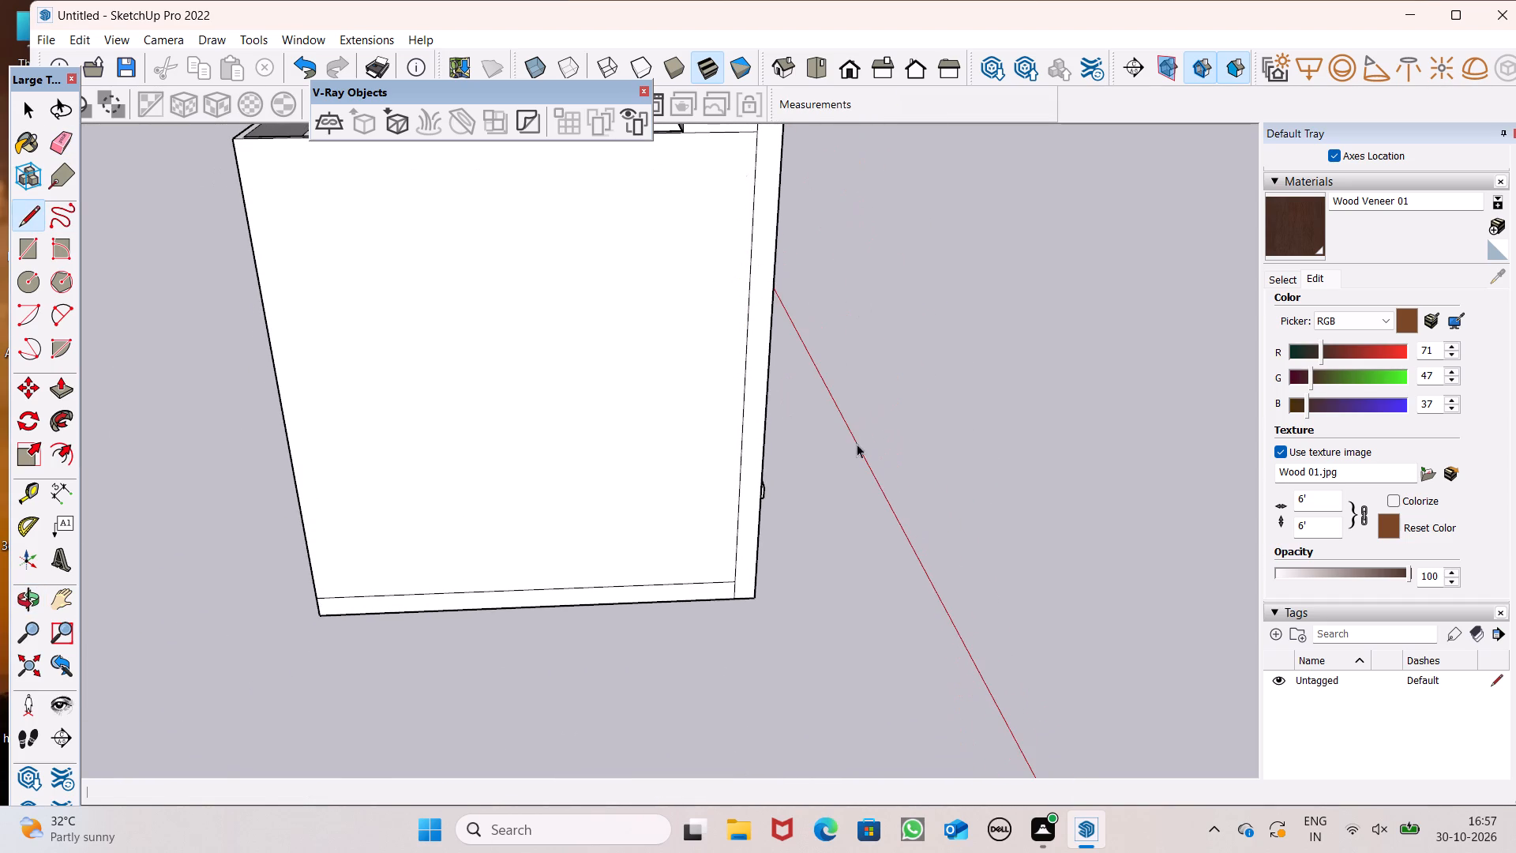
Examine the cleared side wall and the parapet roof above it from several angles.
{"action": "scroll", "coordinate": [865, 452], "scroll_direction": "down", "scroll_amount": 8}
{"action": "middle_click_drag", "start_coordinate": [889, 394], "coordinate": [843, 322]}
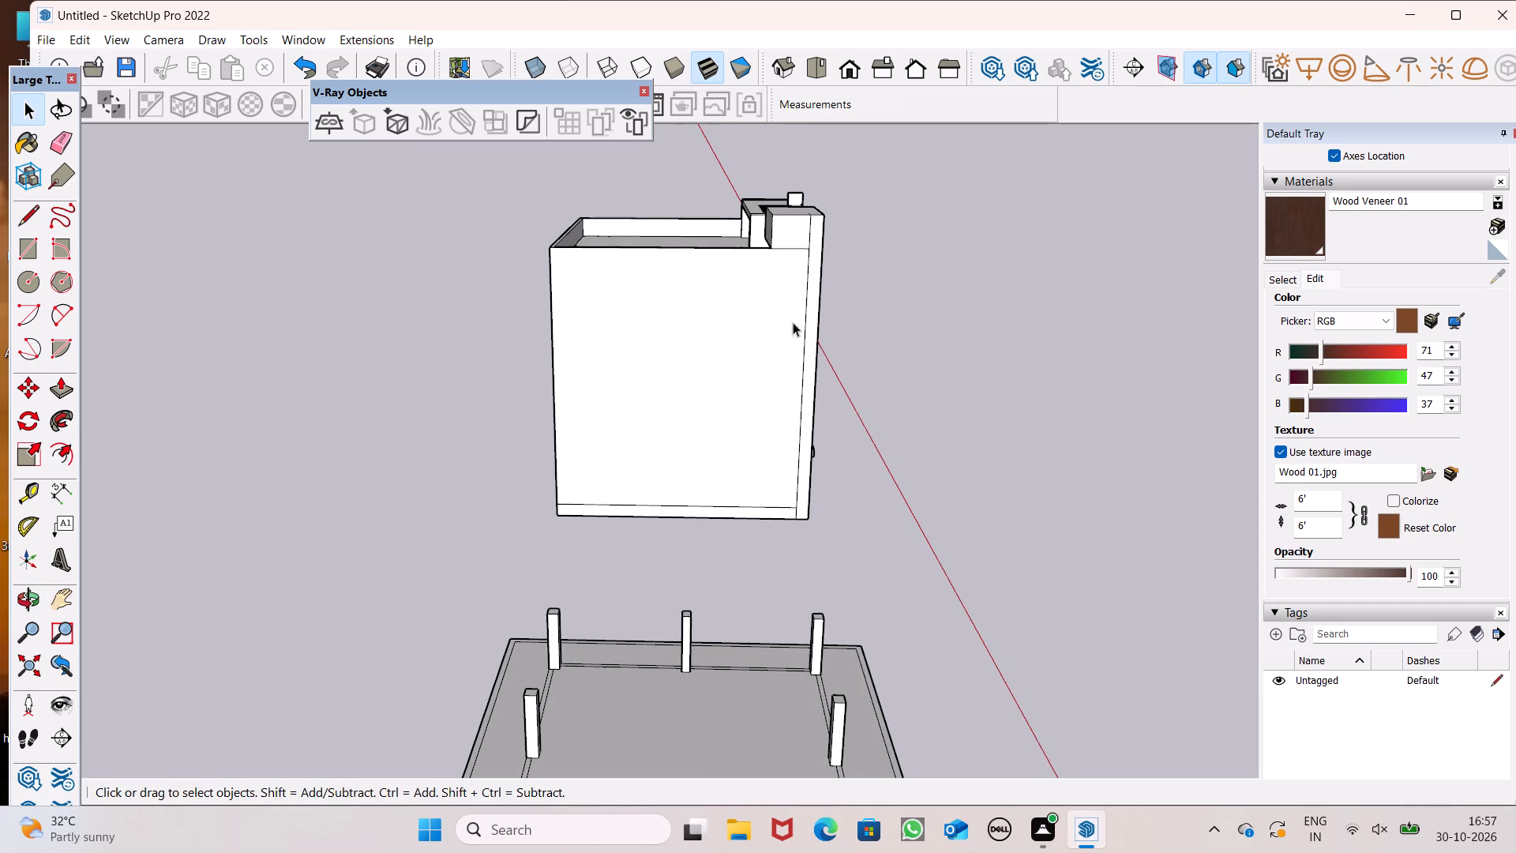
{"action": "middle_click_drag", "start_coordinate": [650, 314], "coordinate": [644, 348]}
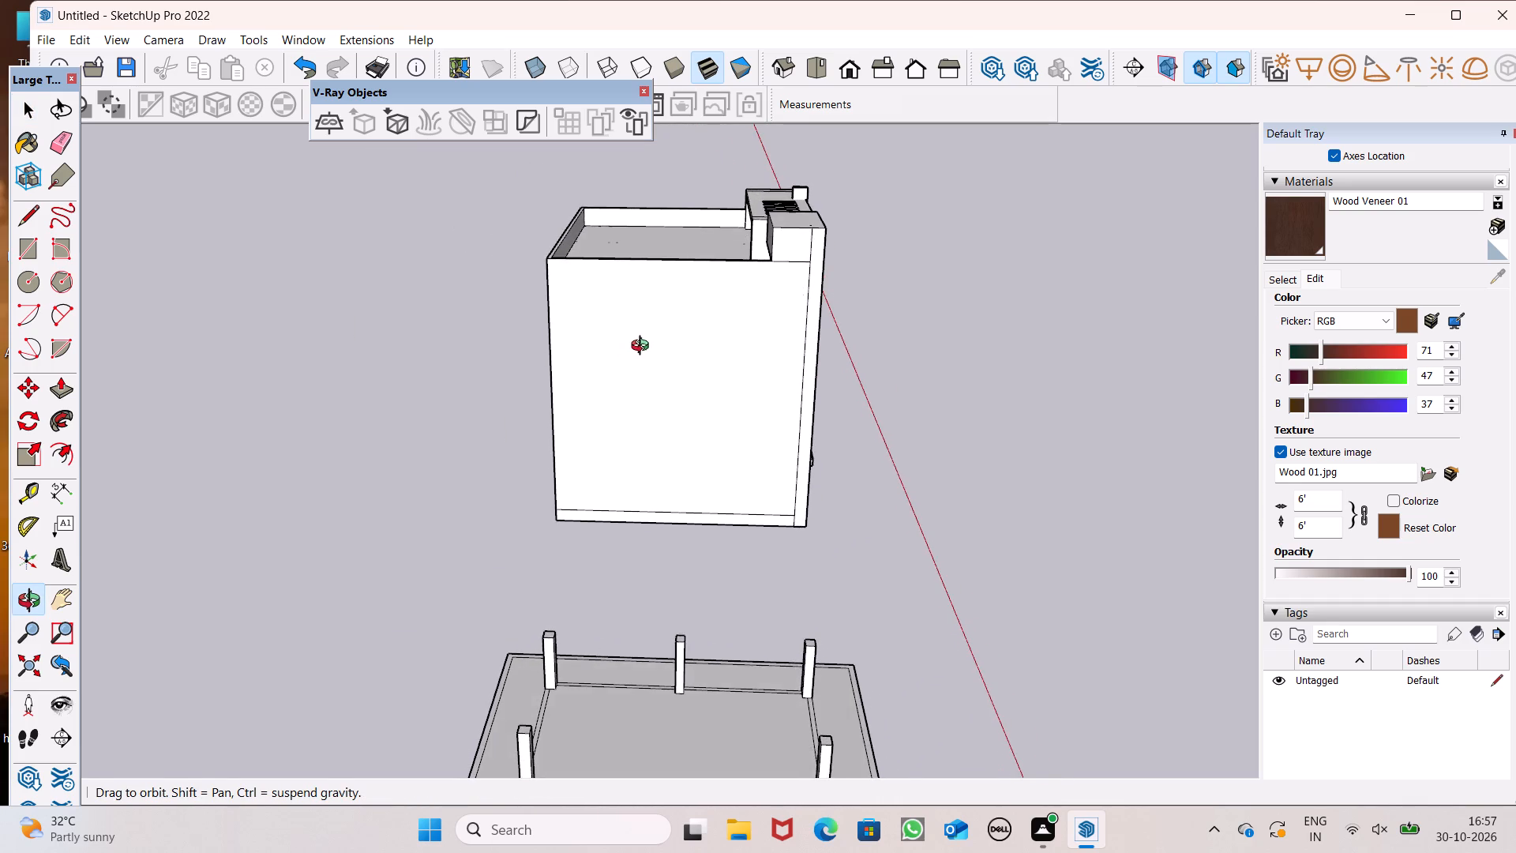
{"action": "middle_click_drag", "start_coordinate": [644, 348], "coordinate": [659, 330]}
{"action": "scroll", "coordinate": [617, 323], "scroll_direction": "down", "scroll_amount": 1}
{"action": "middle_click_drag", "start_coordinate": [656, 353], "coordinate": [661, 407]}
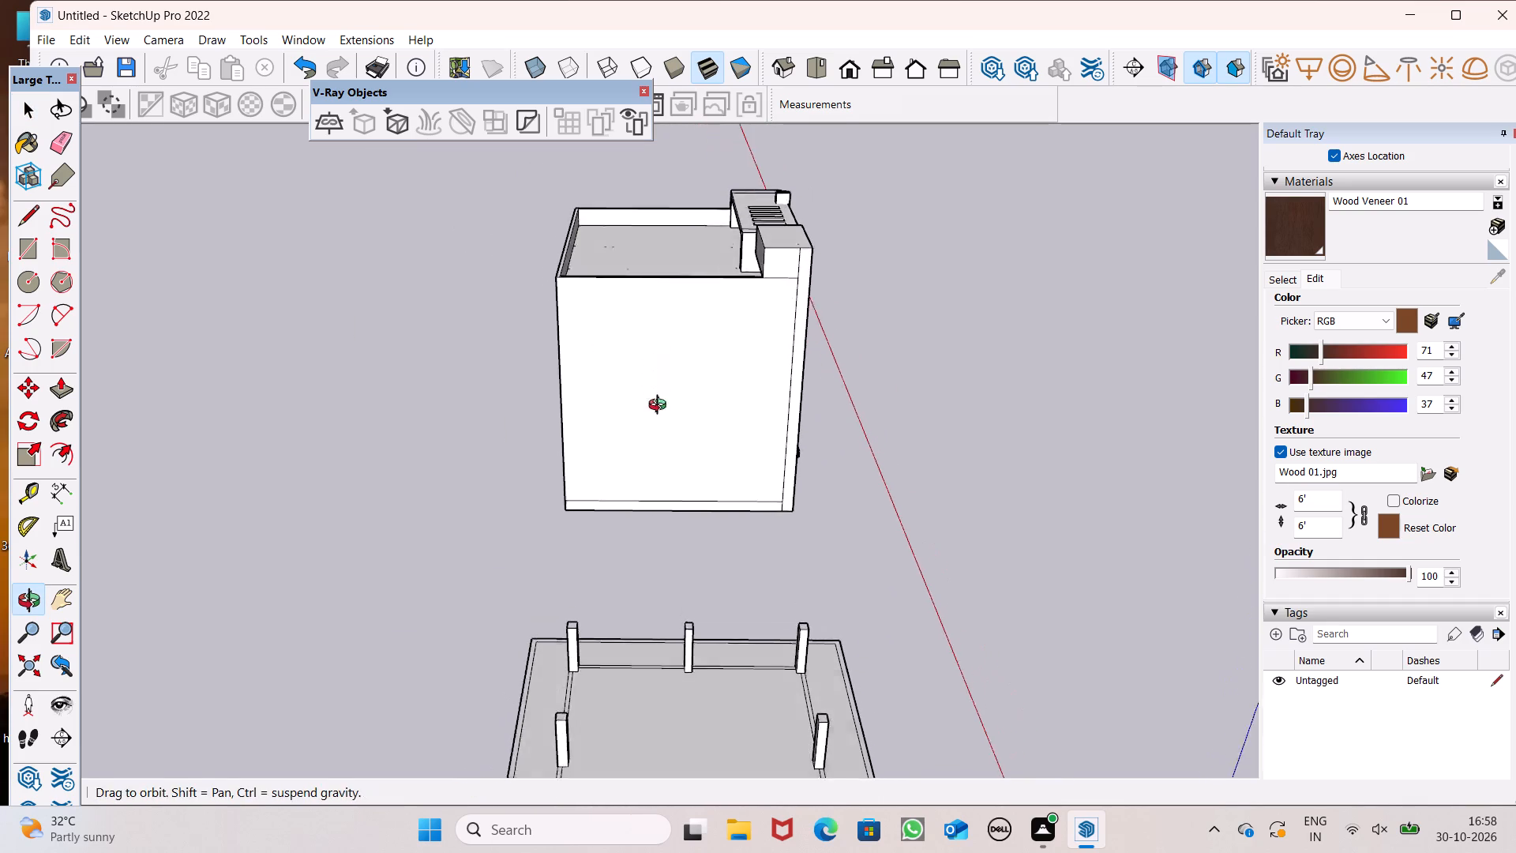
{"action": "middle_click_drag", "start_coordinate": [661, 407], "coordinate": [670, 429]}
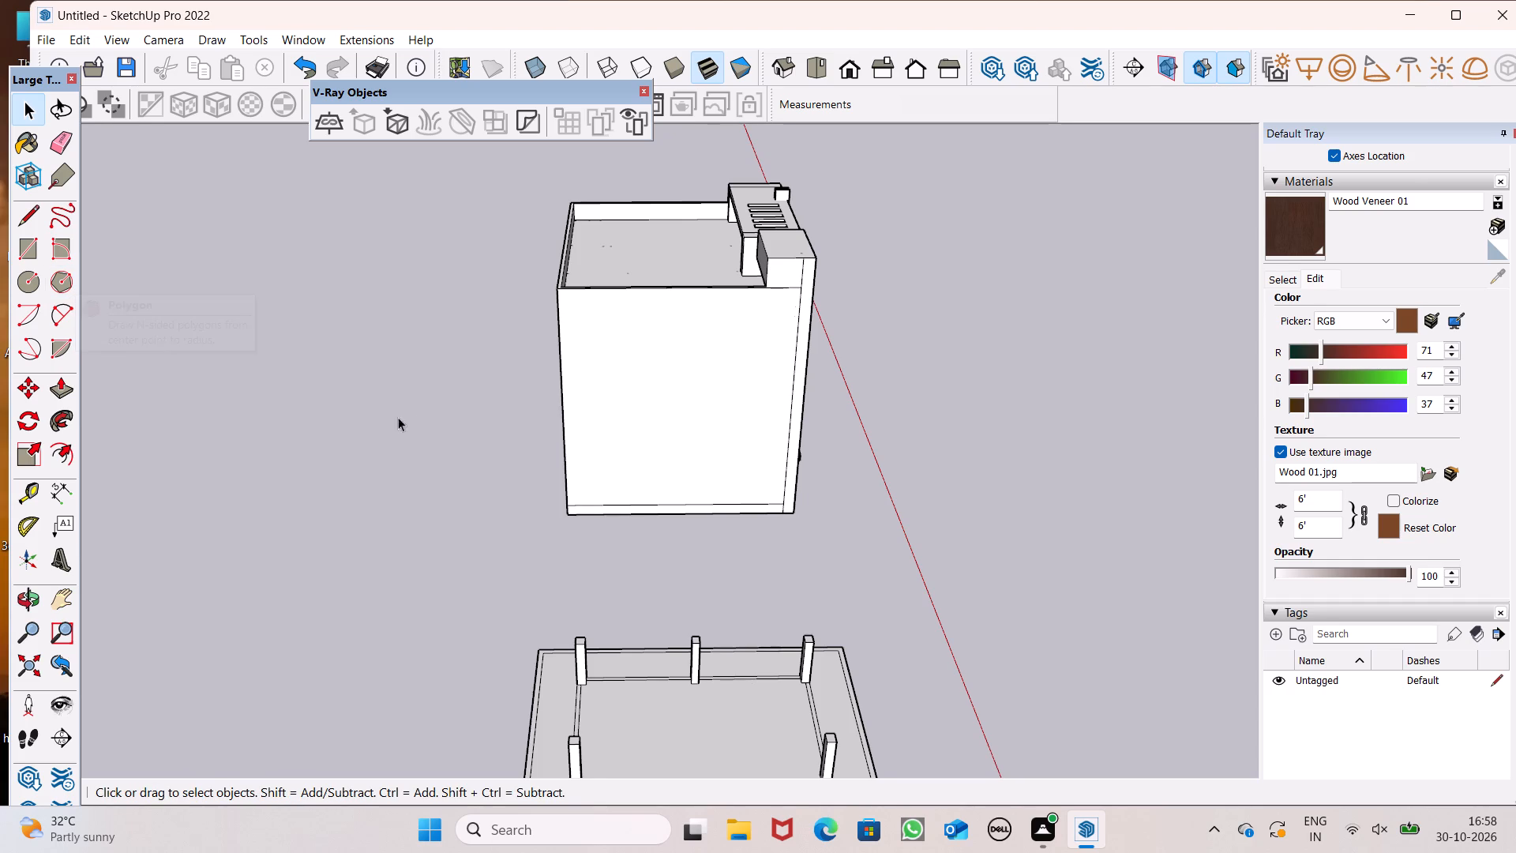
{"action": "middle_click_drag", "start_coordinate": [422, 411], "coordinate": [421, 403]}
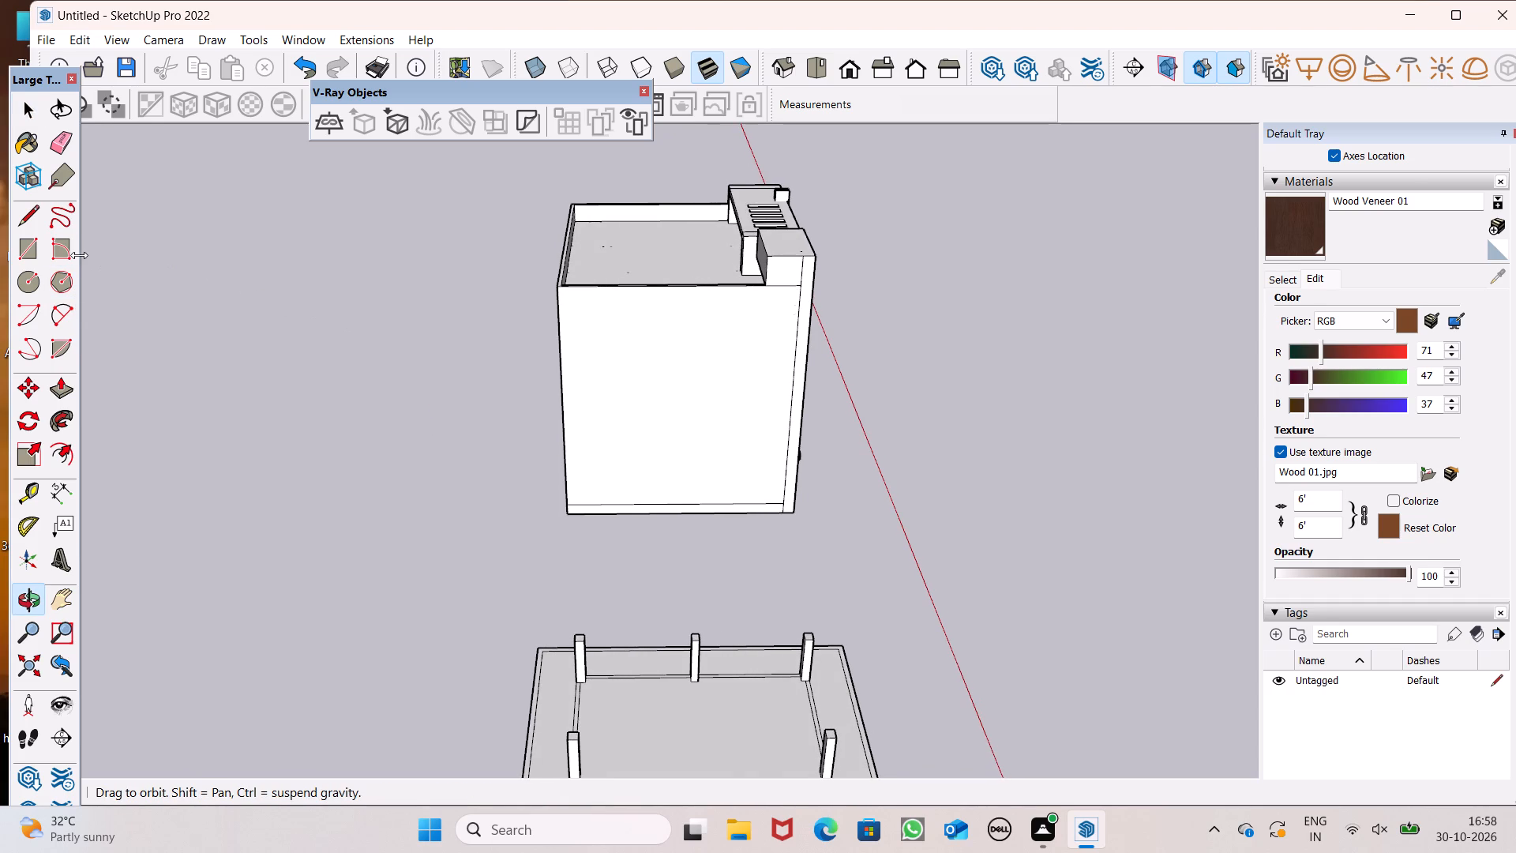
Draw a vertical line about 50' 3" long near the side wall's rear corner, from its top edge to the base line.
{"action": "left_click", "coordinate": [29, 257]}
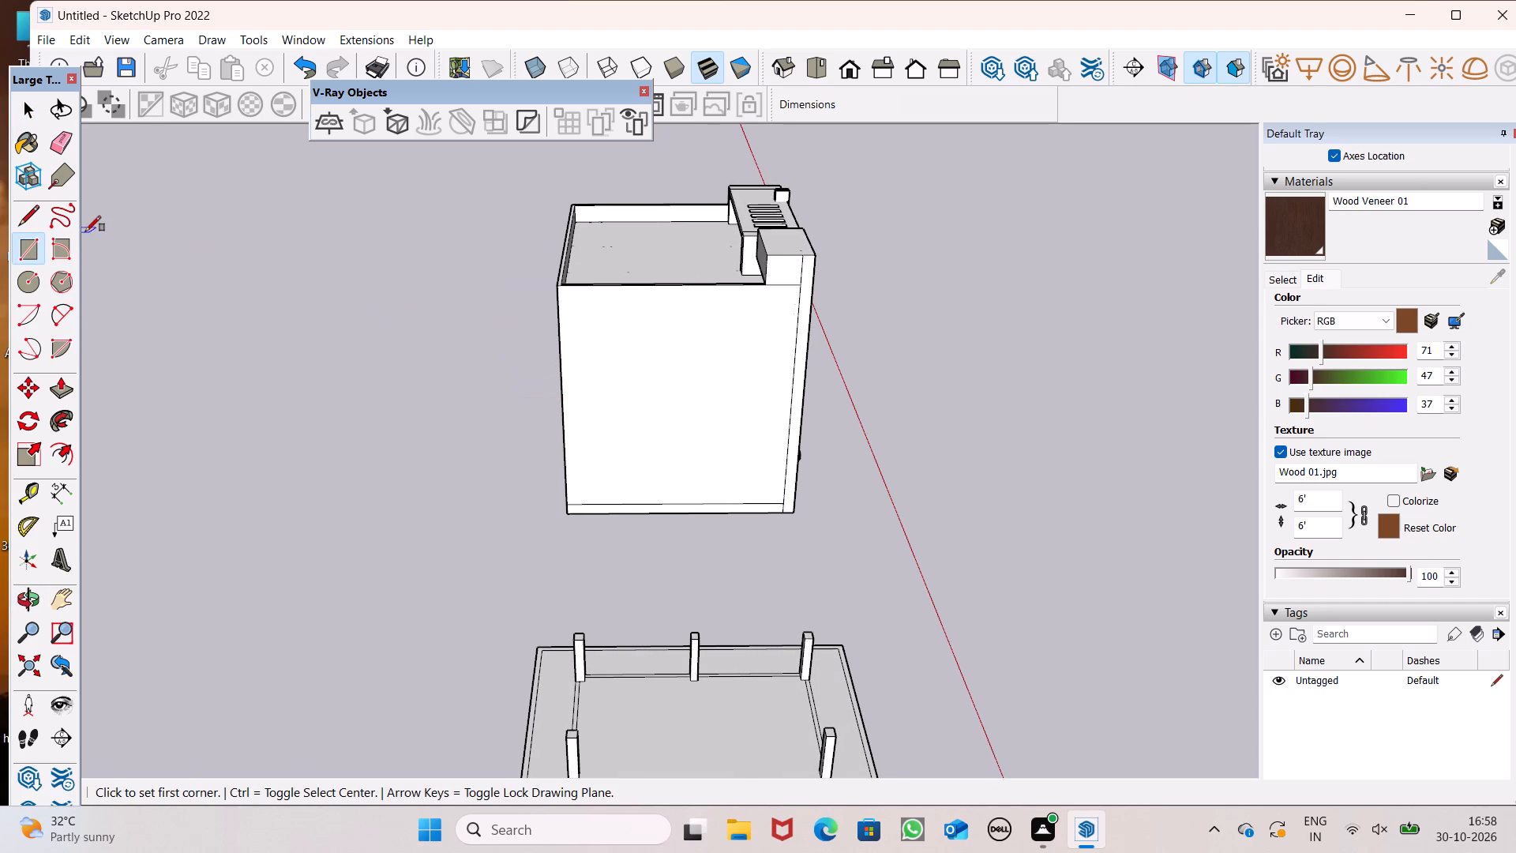
{"action": "left_click", "coordinate": [22, 223]}
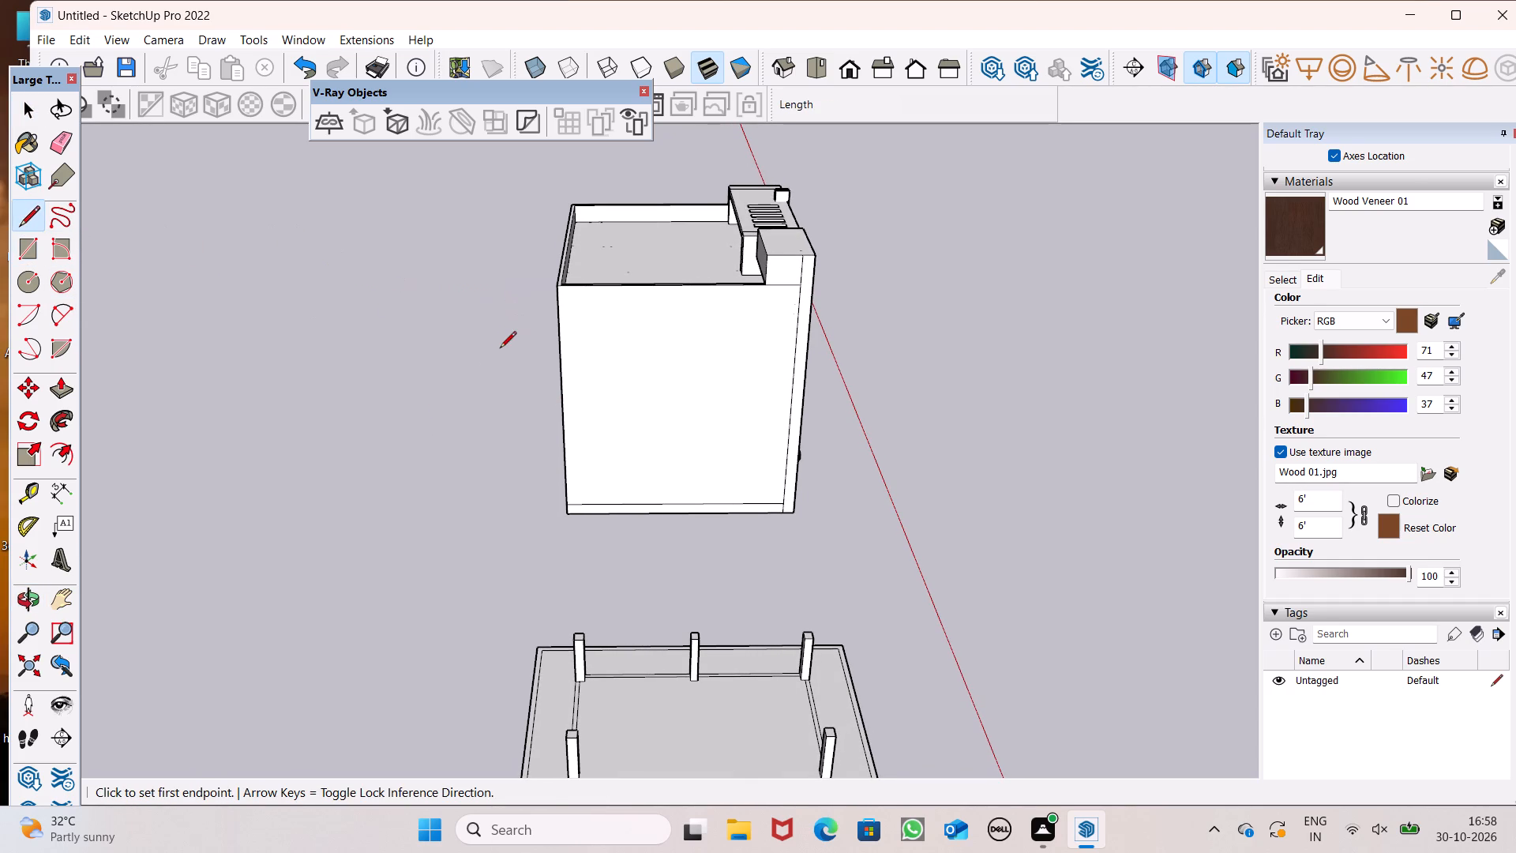
{"action": "middle_click_drag", "start_coordinate": [736, 375], "coordinate": [720, 355]}
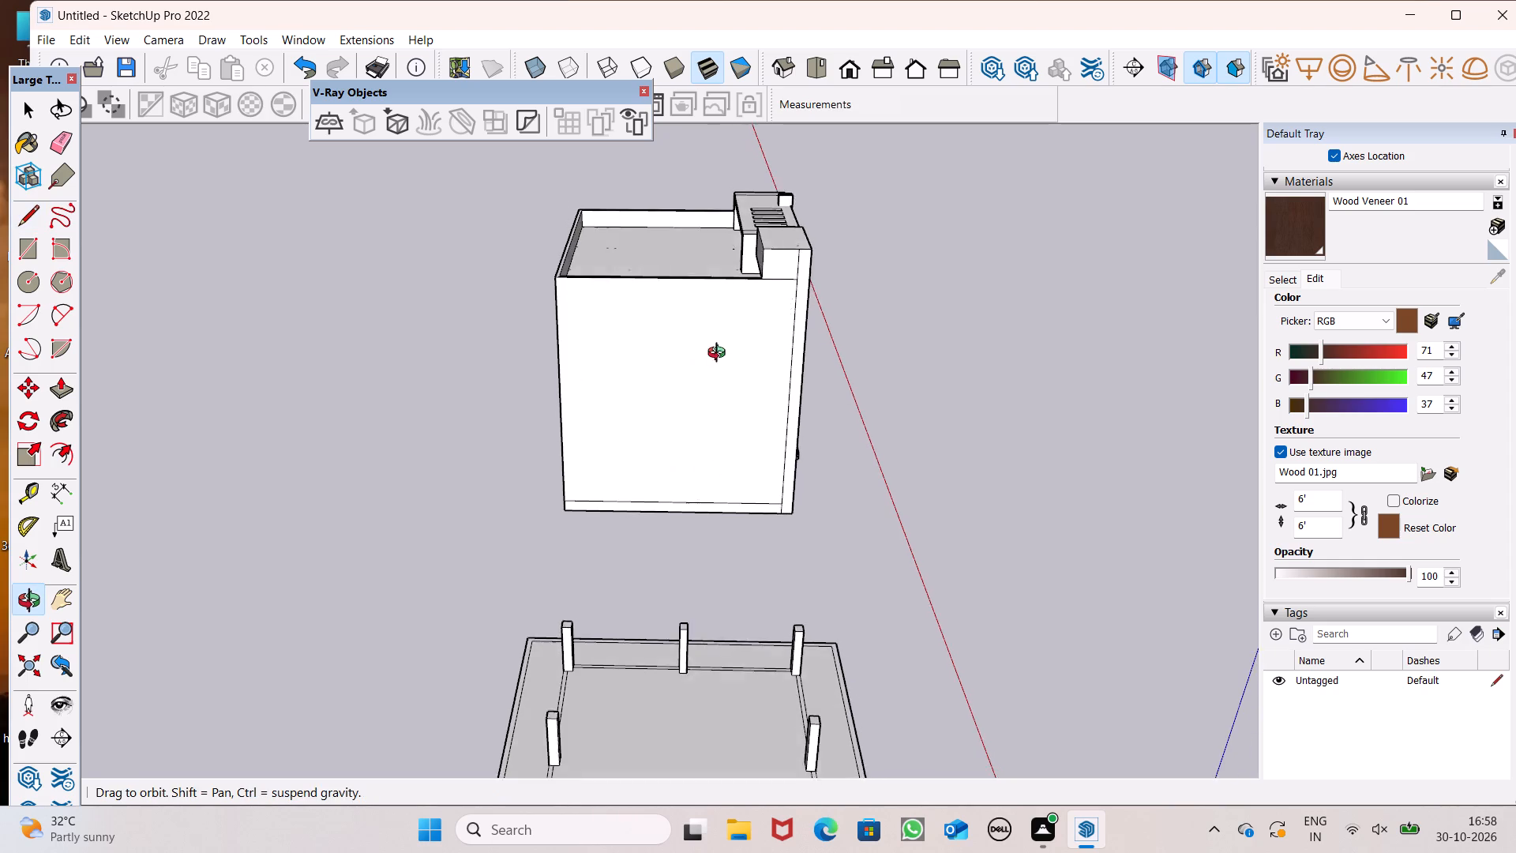
{"action": "middle_click_drag", "start_coordinate": [720, 355], "coordinate": [720, 334]}
{"action": "scroll", "coordinate": [603, 287], "scroll_direction": "up", "scroll_amount": 5}
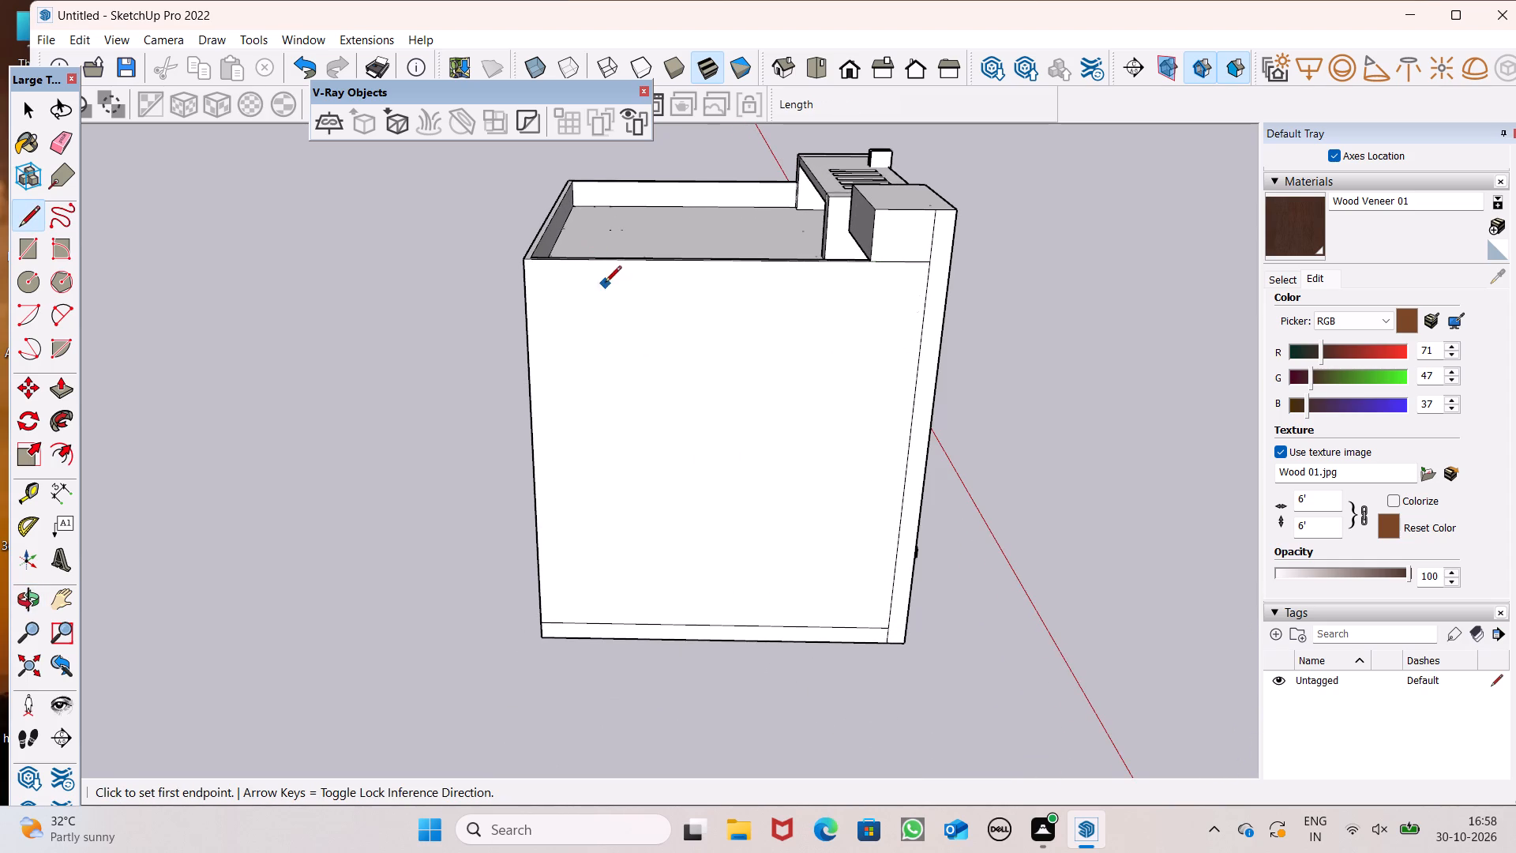
{"action": "middle_click_drag", "start_coordinate": [605, 286], "coordinate": [595, 262]}
{"action": "left_click", "coordinate": [611, 249]}
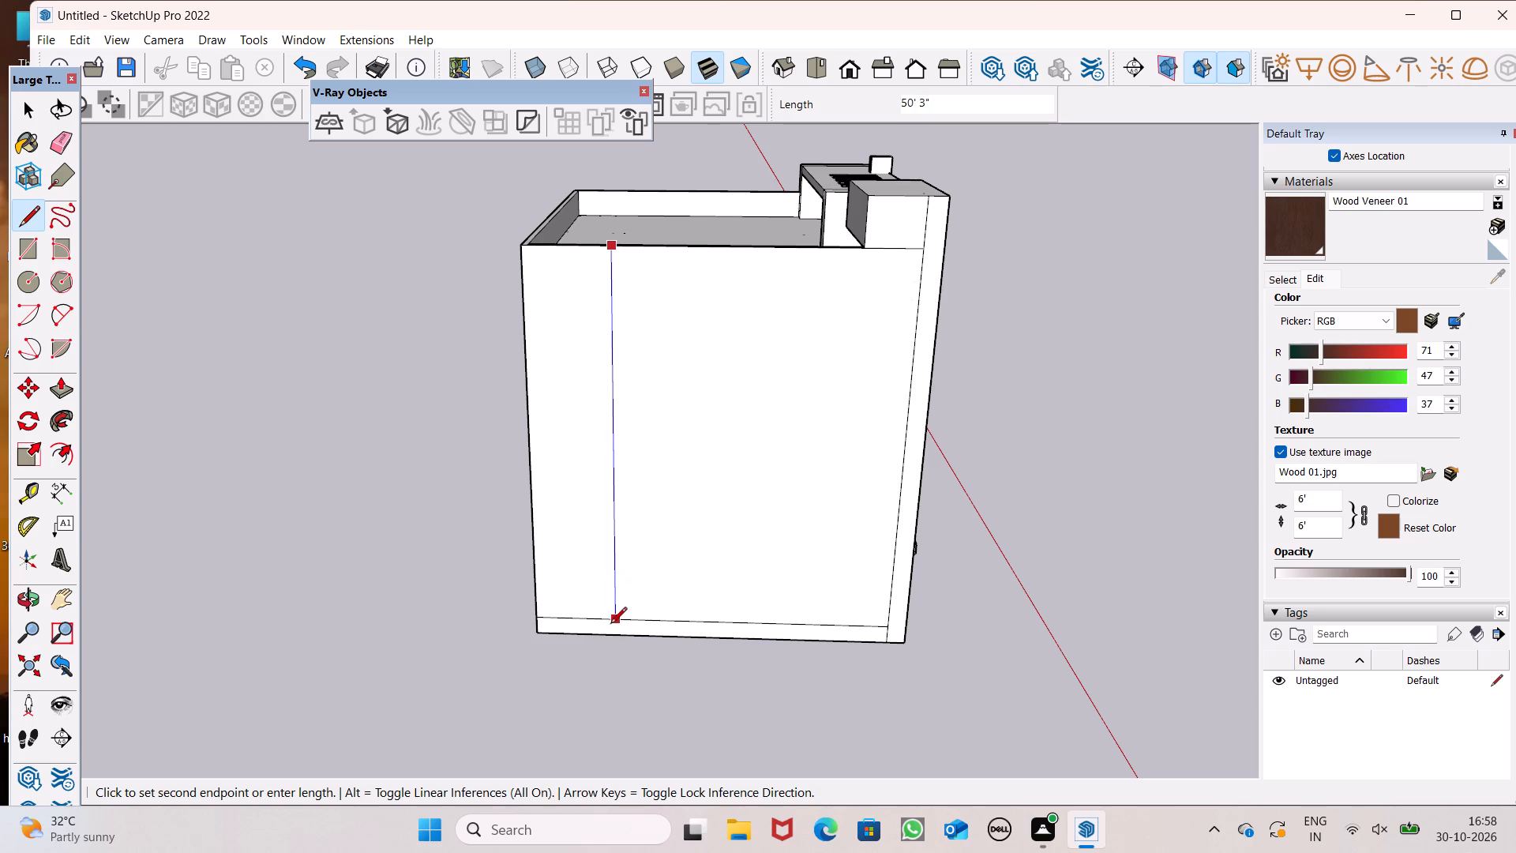
{"action": "left_click_drag", "start_coordinate": [610, 625], "coordinate": [606, 613]}
Draw a second vertical line from the side wall's top edge to the base line, enclosing a narrow strip with the first.
{"action": "scroll", "coordinate": [720, 306], "scroll_direction": "up", "scroll_amount": 4}
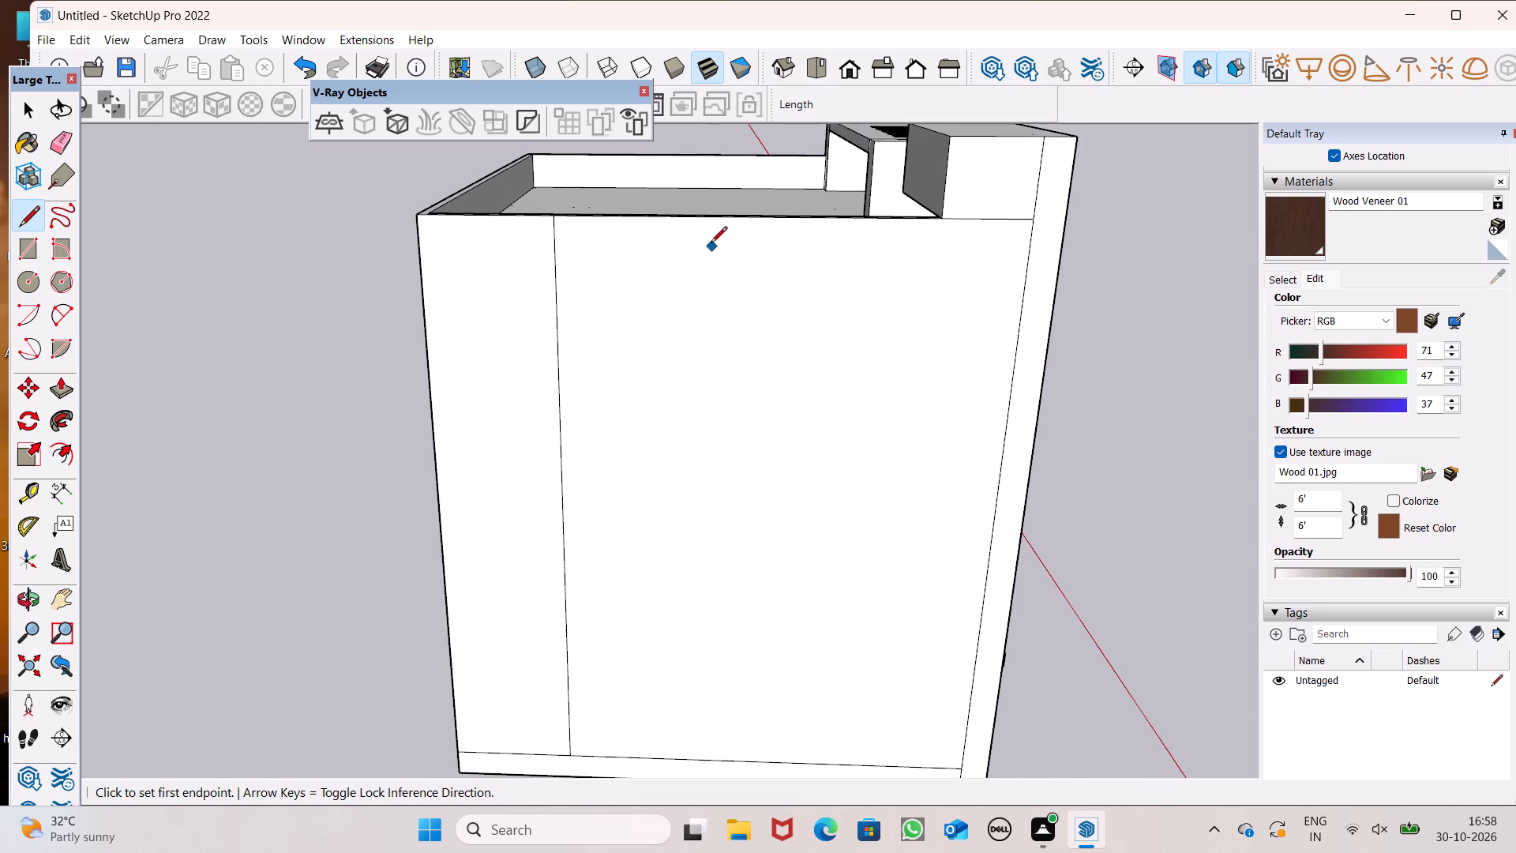
{"action": "scroll", "coordinate": [623, 216], "scroll_direction": "up", "scroll_amount": 4}
{"action": "left_click", "coordinate": [621, 218]}
{"action": "scroll", "coordinate": [622, 219], "scroll_direction": "down", "scroll_amount": 4}
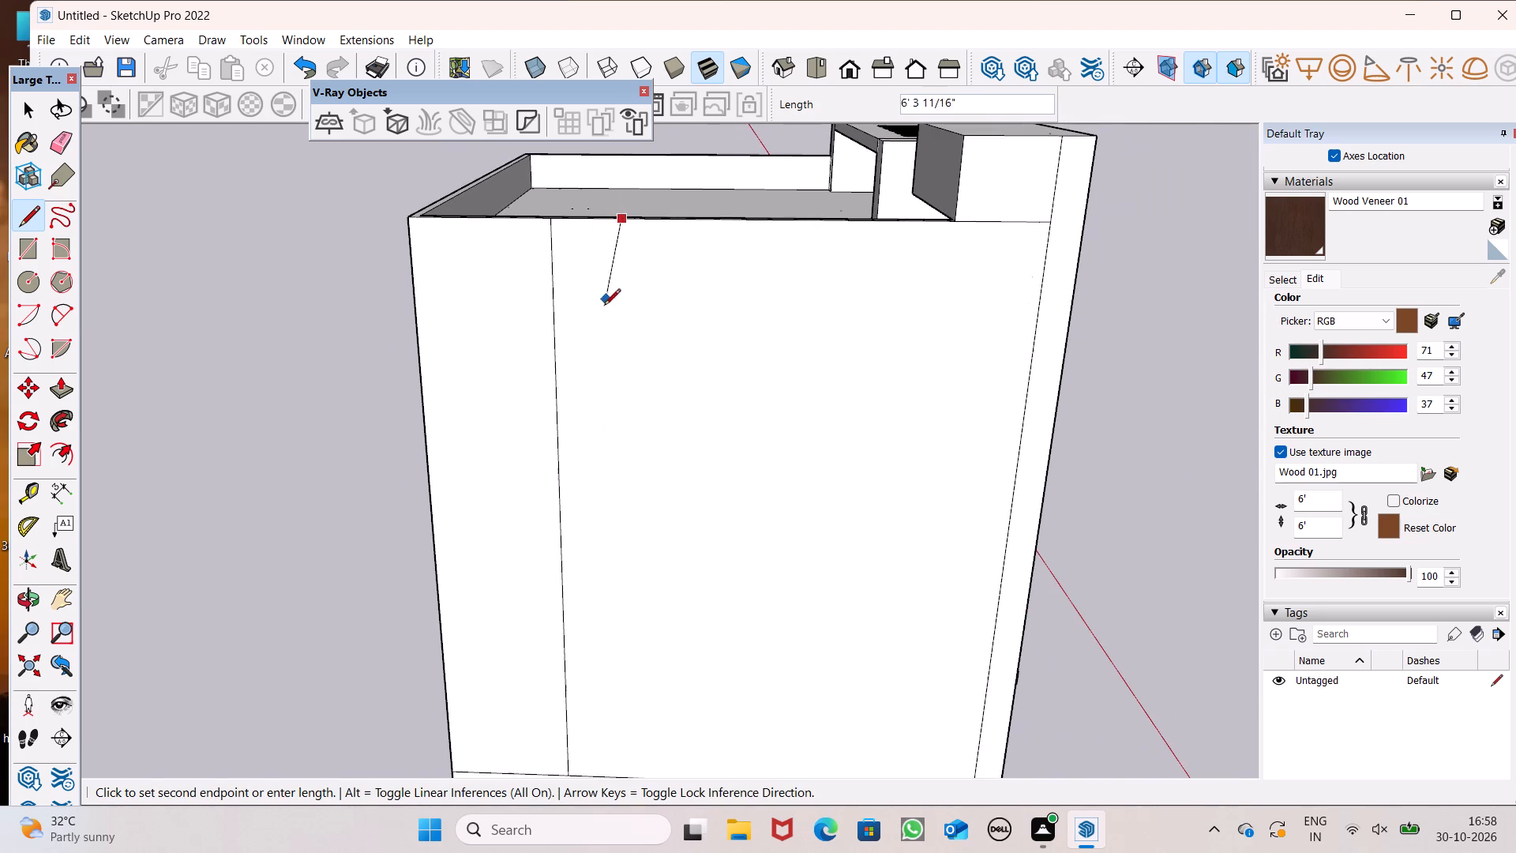
{"action": "scroll", "coordinate": [619, 445], "scroll_direction": "down", "scroll_amount": 11}
{"action": "scroll", "coordinate": [628, 563], "scroll_direction": "up", "scroll_amount": 5}
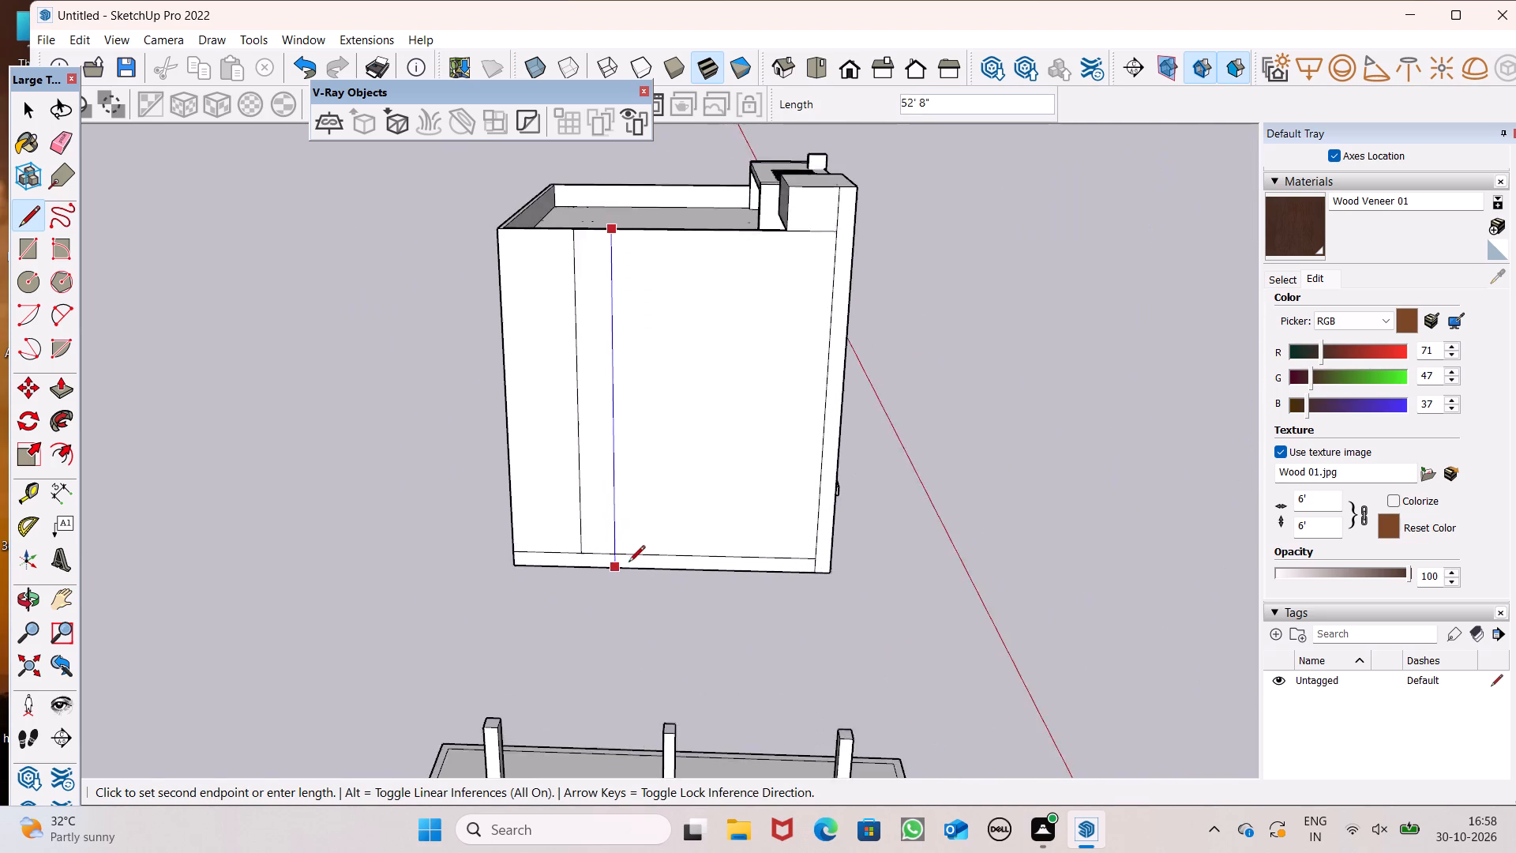
{"action": "left_click", "coordinate": [610, 551]}
Examine the narrow vertical strip outlined on the side wall from several angles.
{"action": "scroll", "coordinate": [525, 584], "scroll_direction": "down", "scroll_amount": 5}
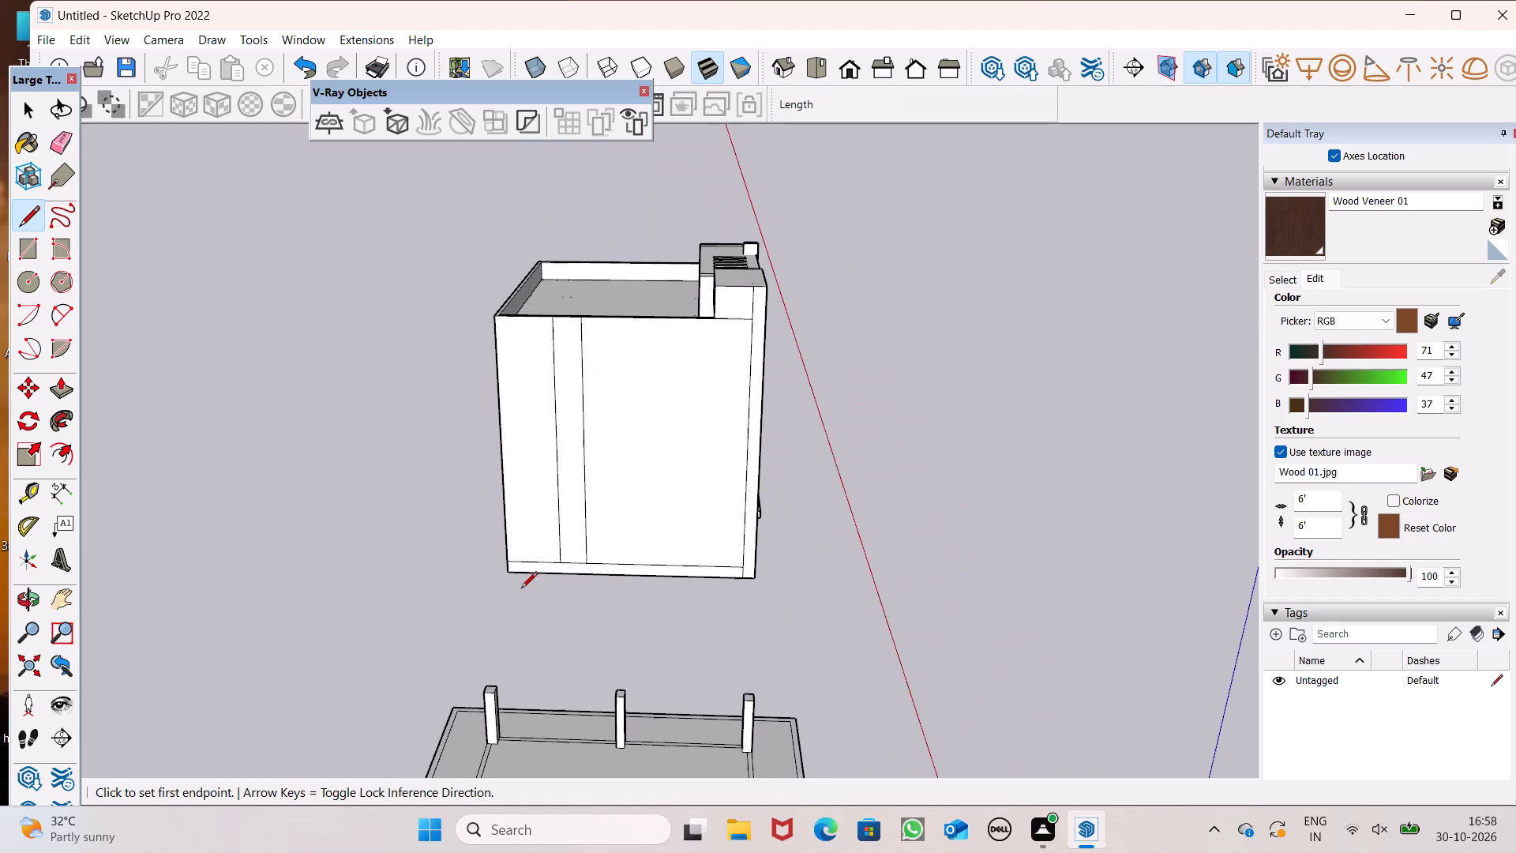
{"action": "scroll", "coordinate": [514, 364], "scroll_direction": "up", "scroll_amount": 2}
{"action": "middle_click_drag", "start_coordinate": [595, 420], "coordinate": [775, 404]}
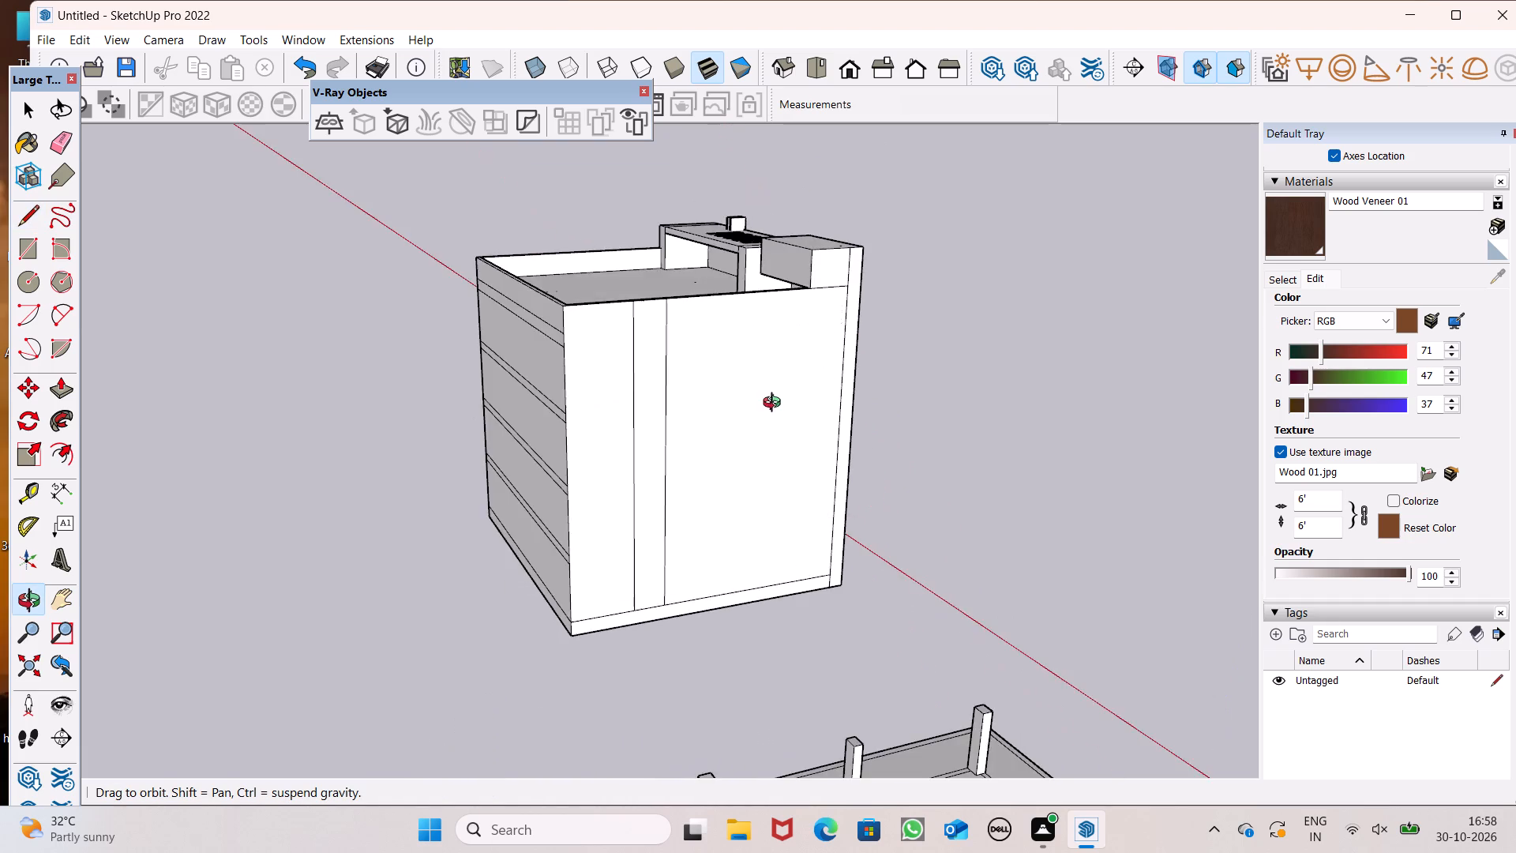
{"action": "middle_click_drag", "start_coordinate": [775, 404], "coordinate": [553, 472]}
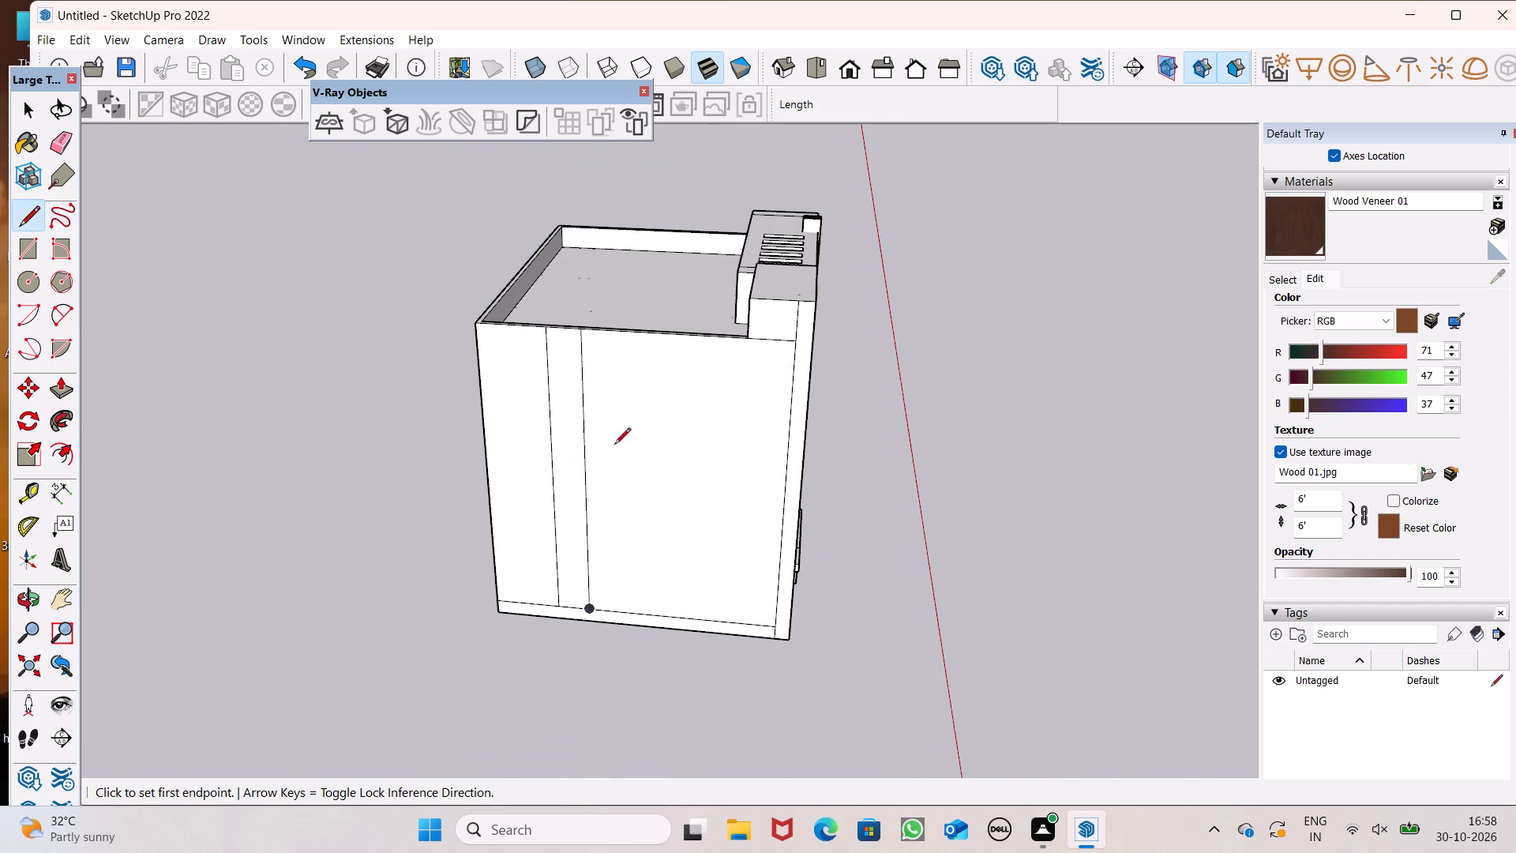
{"action": "key", "text": "space"}
{"action": "middle_click_drag", "start_coordinate": [715, 449], "coordinate": [748, 380]}
{"action": "scroll", "coordinate": [651, 316], "scroll_direction": "up", "scroll_amount": 4}
{"action": "scroll", "coordinate": [640, 389], "scroll_direction": "down", "scroll_amount": 3}
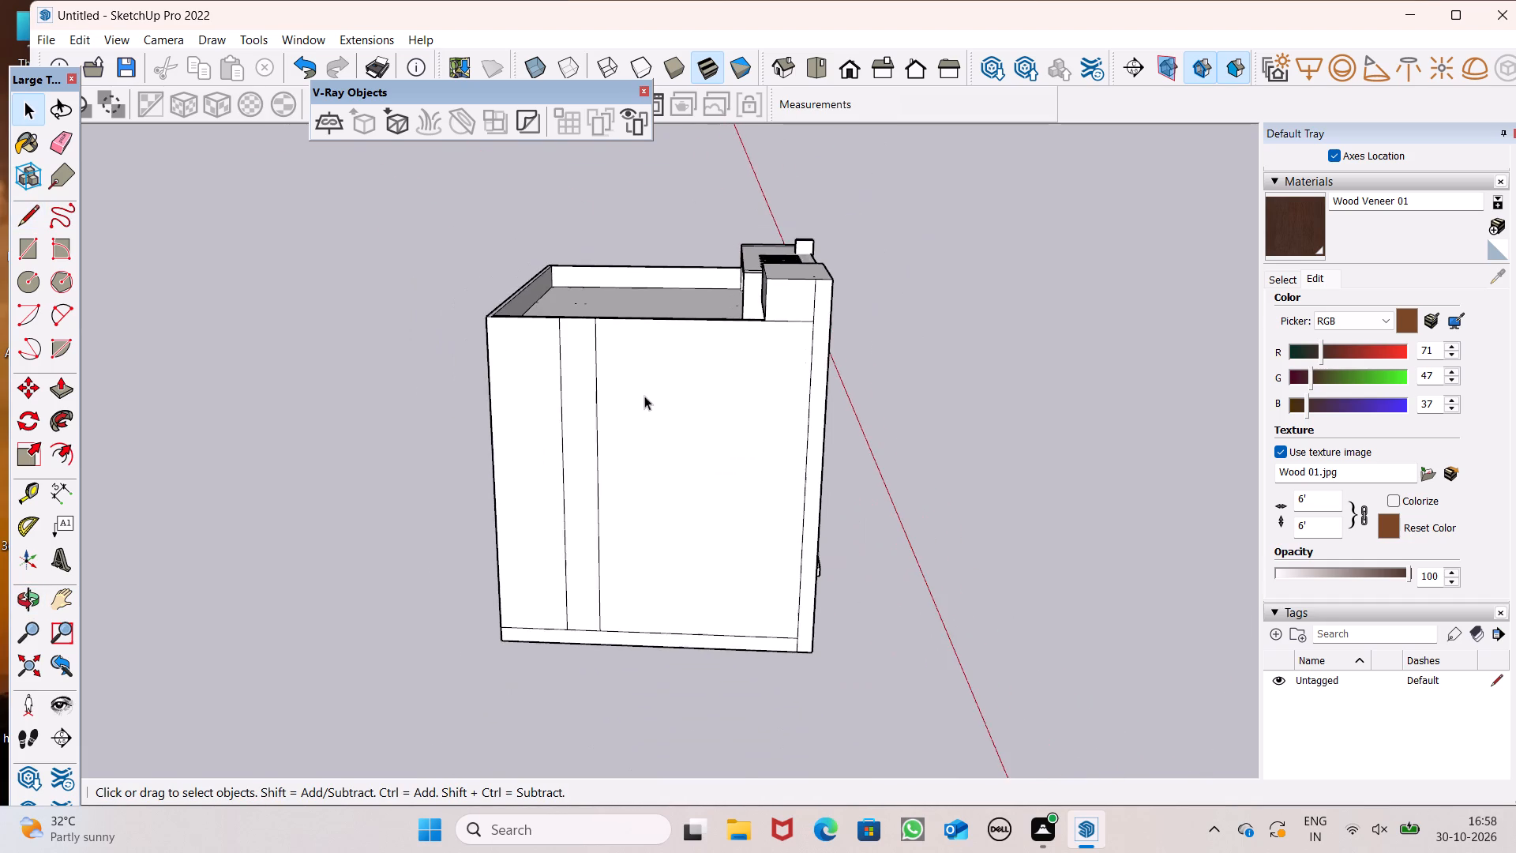
{"action": "scroll", "coordinate": [644, 396], "scroll_direction": "down", "scroll_amount": 2}
{"action": "scroll", "coordinate": [584, 408], "scroll_direction": "up", "scroll_amount": 4}
{"action": "scroll", "coordinate": [768, 411], "scroll_direction": "down", "scroll_amount": 2}
{"action": "middle_click_drag", "start_coordinate": [725, 431], "coordinate": [717, 421]}
Select the narrow vertical strip with its edges and reposition it sideways along the side wall in shifts of about 2'.
{"action": "double_click", "coordinate": [602, 442]}
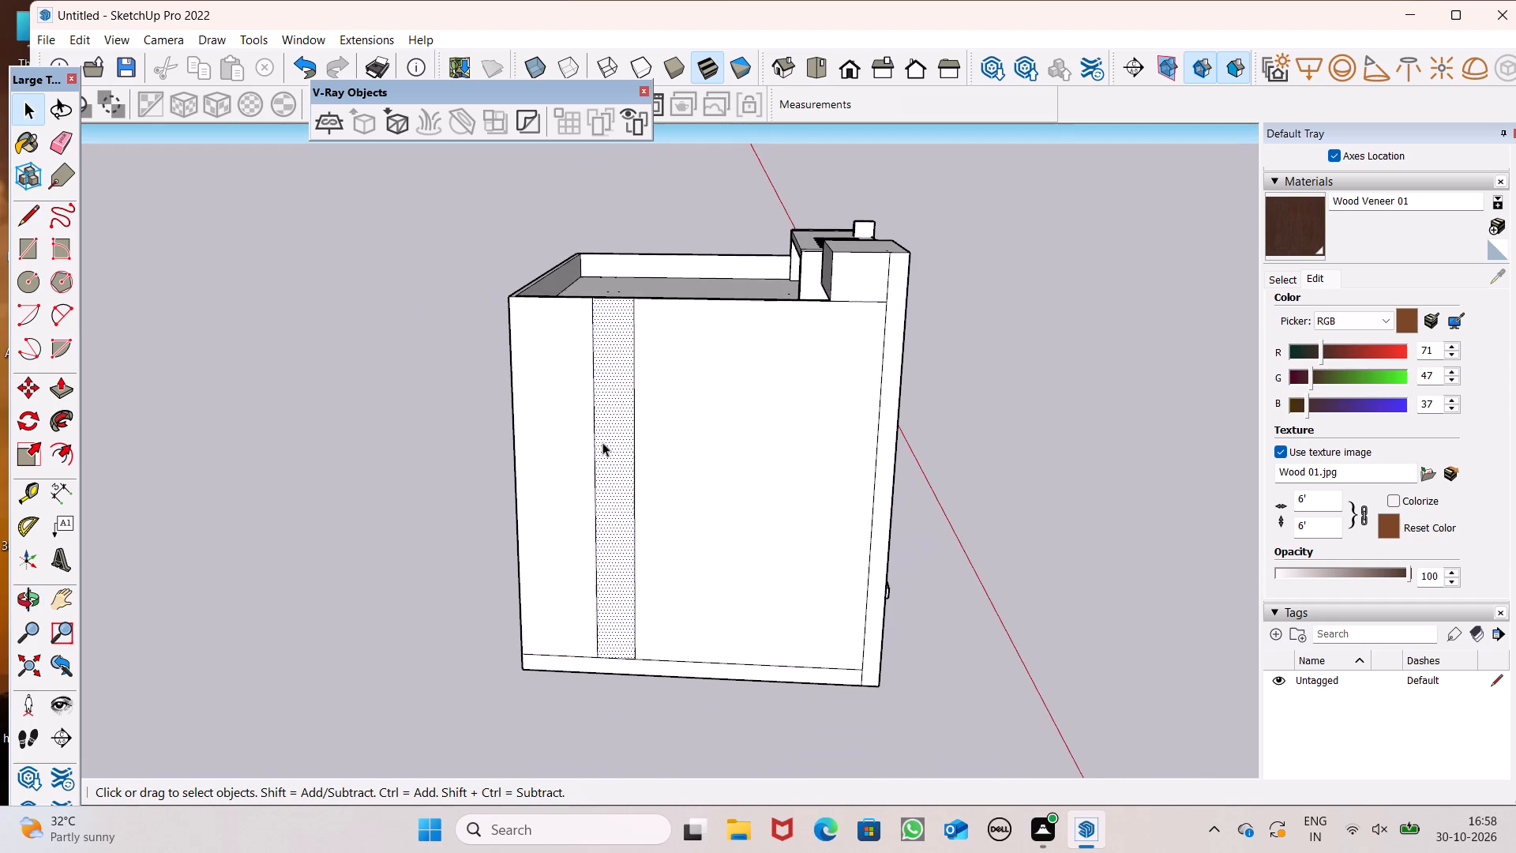
{"action": "scroll", "coordinate": [821, 468], "scroll_direction": "down", "scroll_amount": 3}
{"action": "key", "text": "m"}
{"action": "key", "text": "Return"}
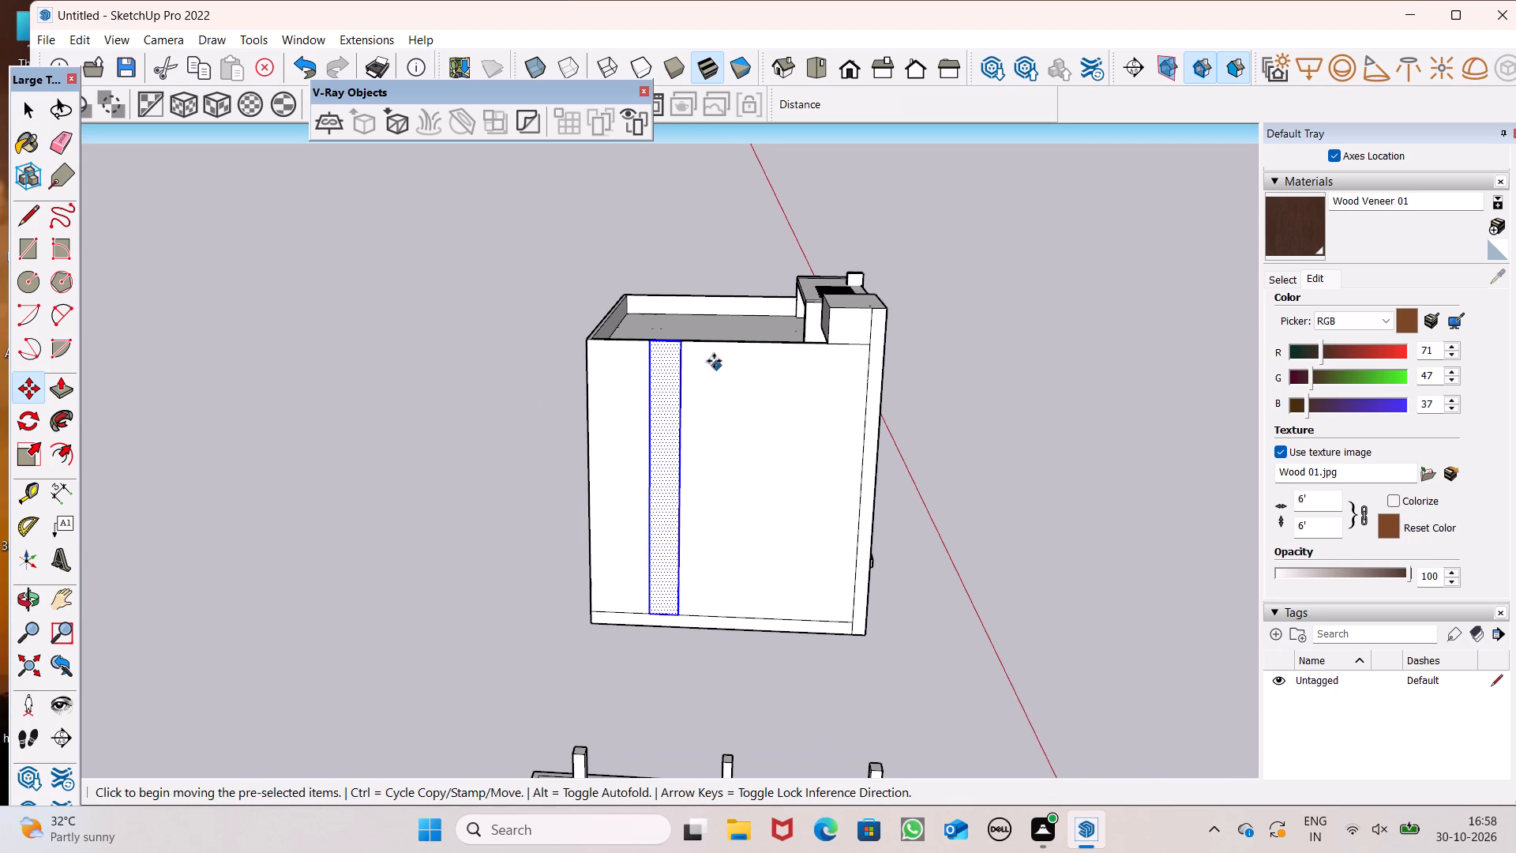
{"action": "scroll", "coordinate": [689, 367], "scroll_direction": "up", "scroll_amount": 5}
{"action": "left_click_drag", "start_coordinate": [654, 419], "coordinate": [628, 424]}
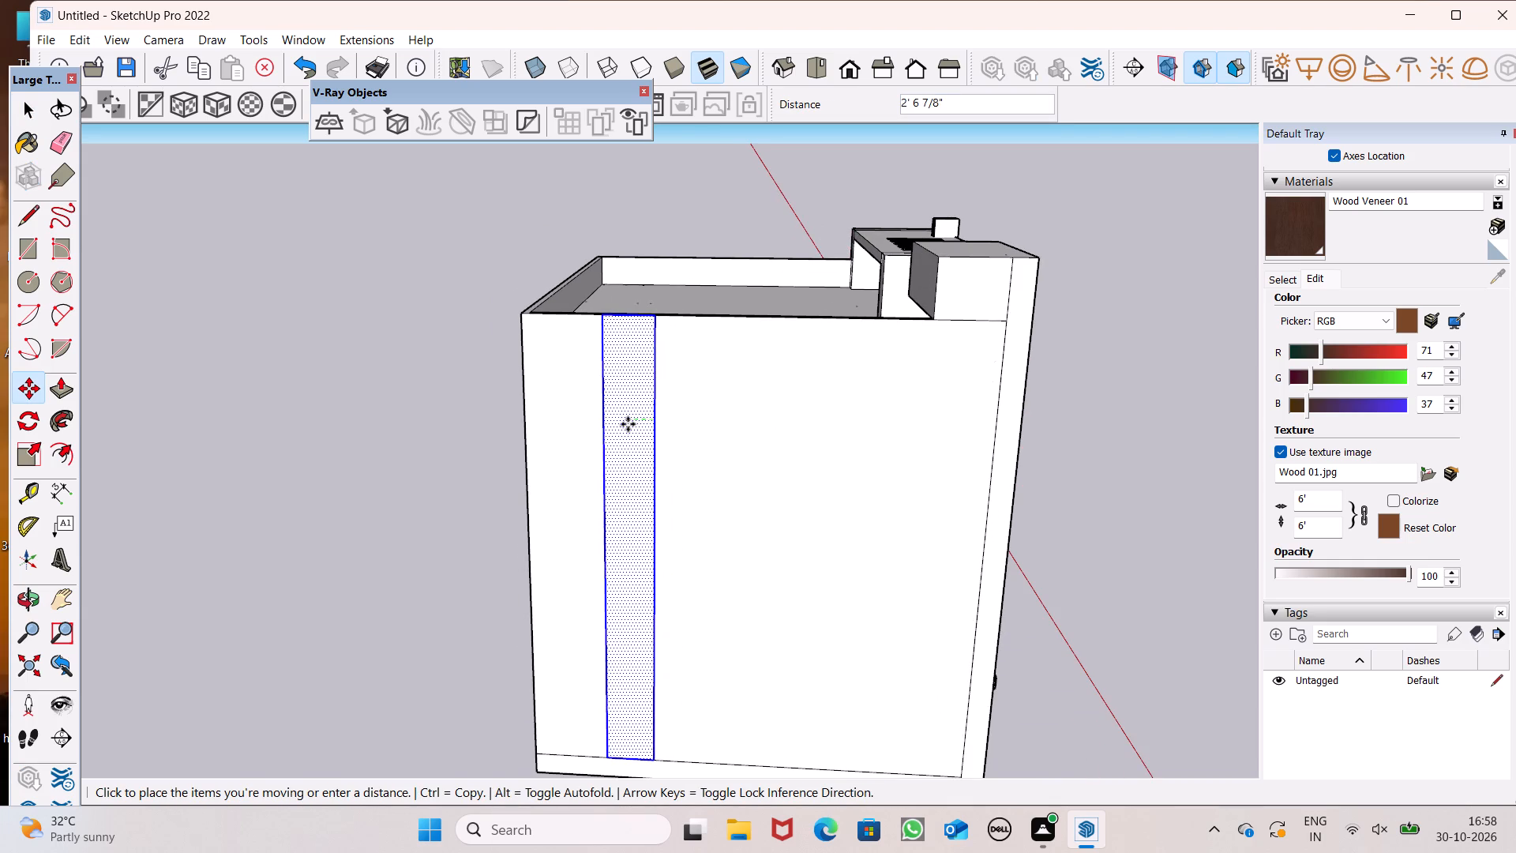
{"action": "left_click_drag", "start_coordinate": [628, 424], "coordinate": [629, 423]}
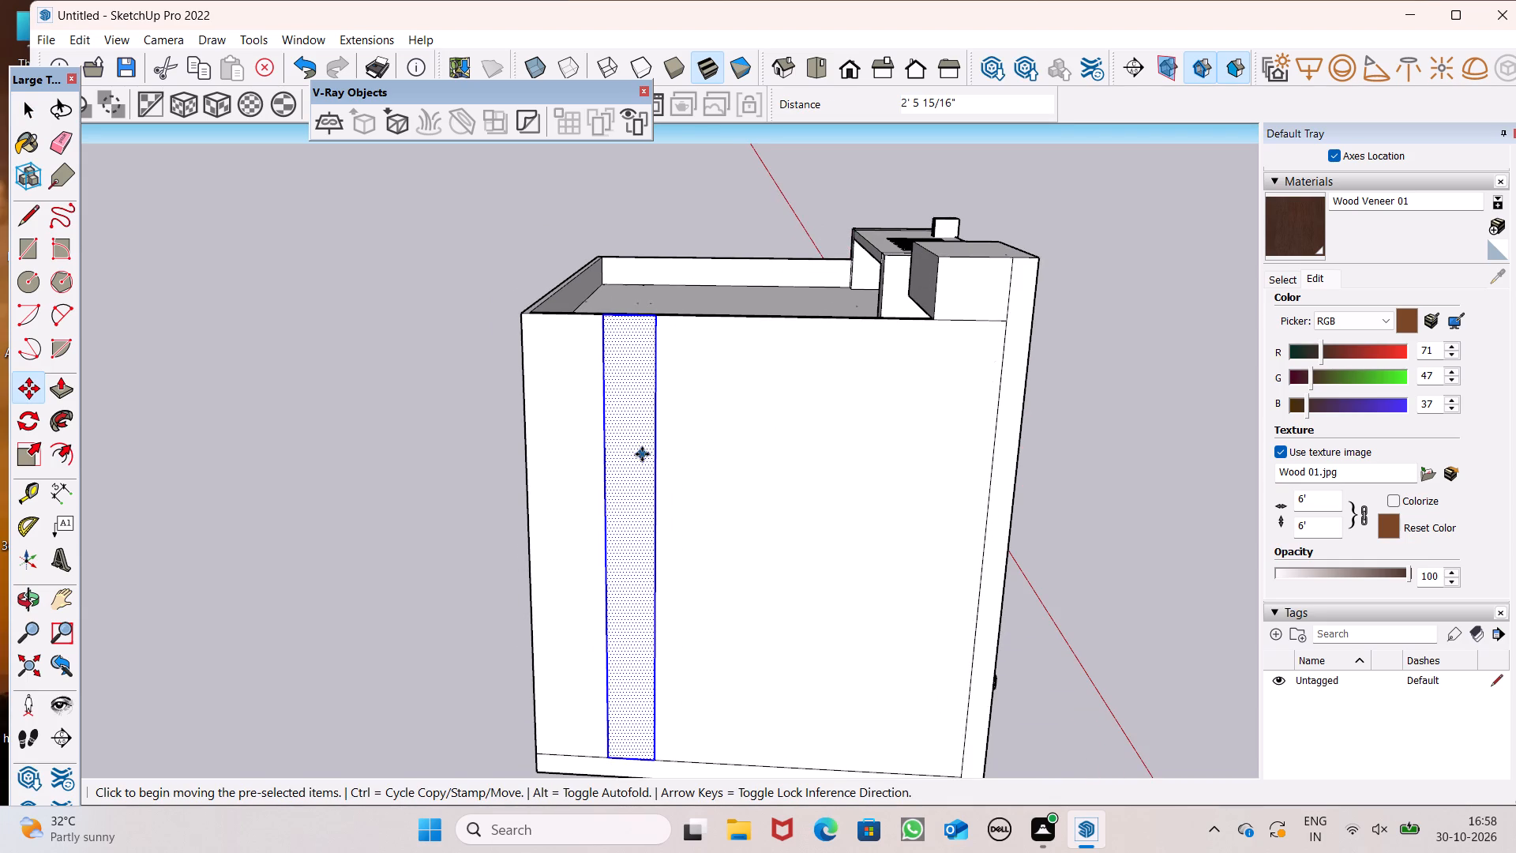
{"action": "left_click_drag", "start_coordinate": [642, 454], "coordinate": [662, 448]}
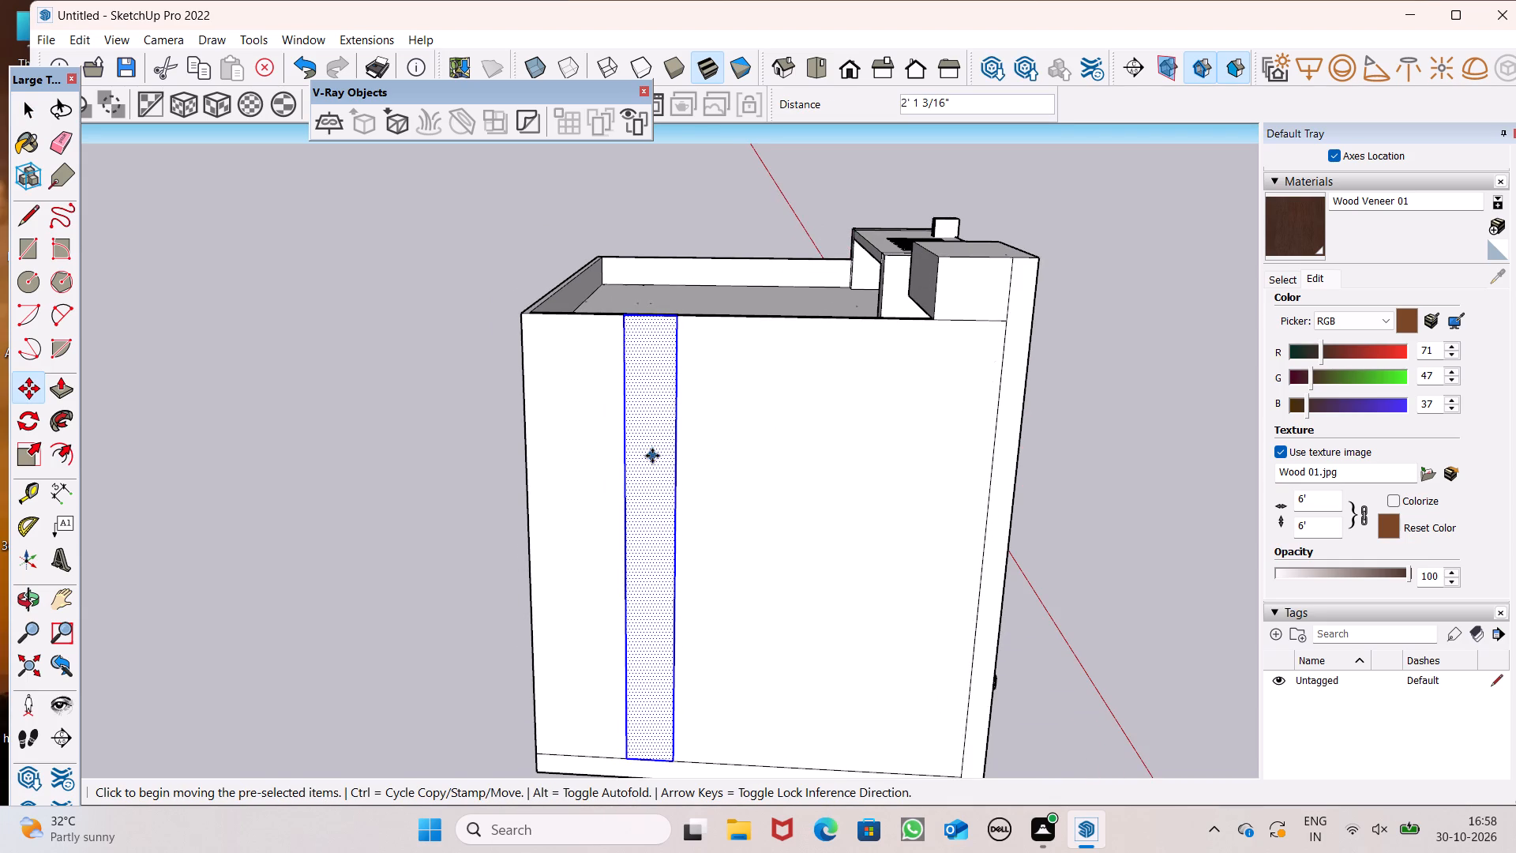
{"action": "left_click_drag", "start_coordinate": [652, 456], "coordinate": [636, 459]}
Copy the selected vertical strip about 20' 8" along the side wall toward the front, keeping it aligned with the top edge.
{"action": "left_click_drag", "start_coordinate": [640, 464], "coordinate": [851, 484]}
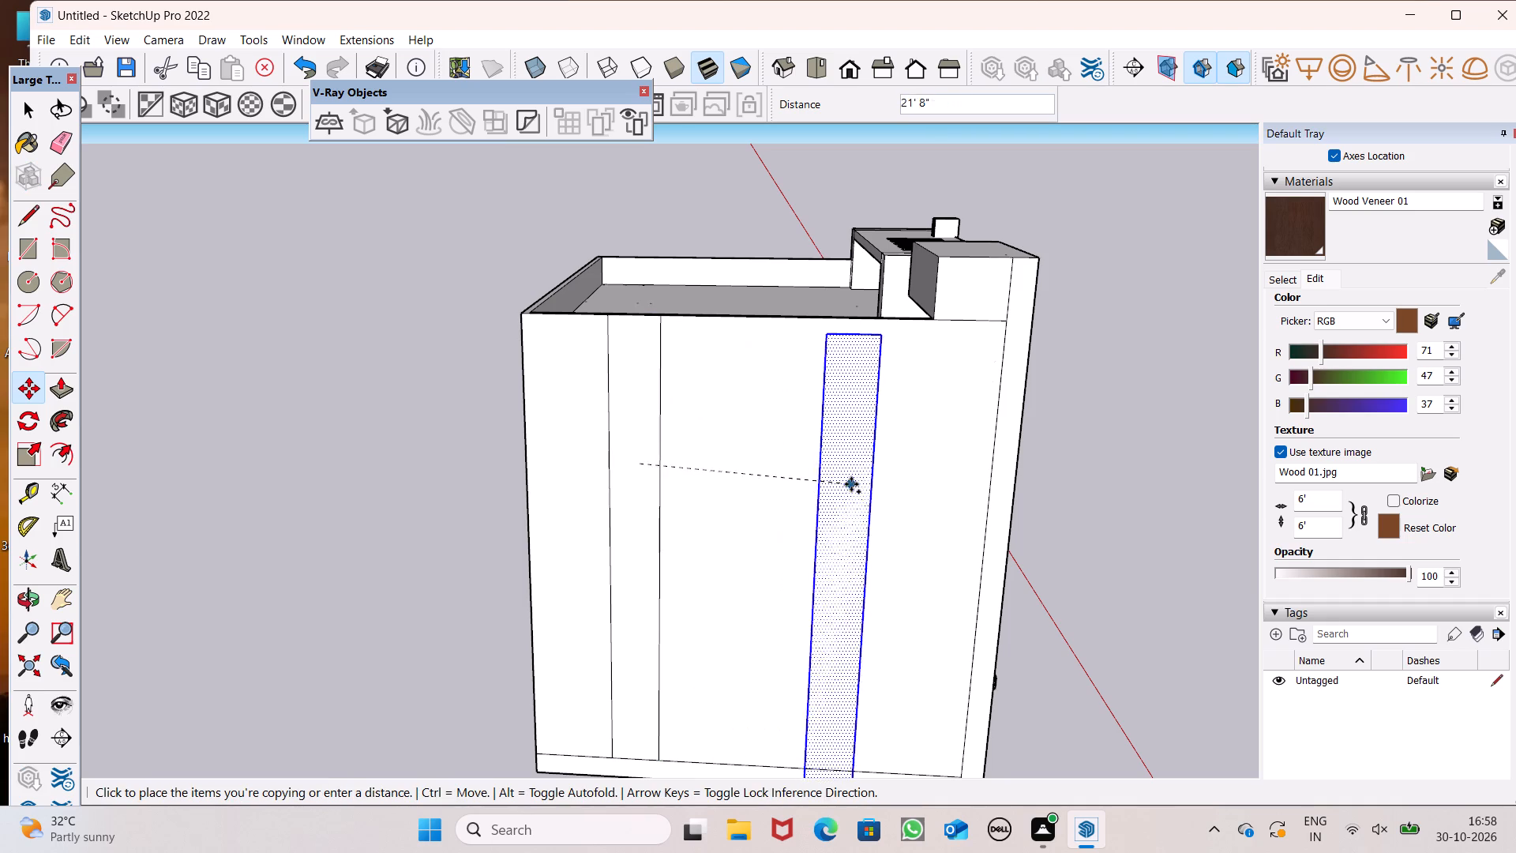
{"action": "left_click_drag", "start_coordinate": [851, 484], "coordinate": [842, 465]}
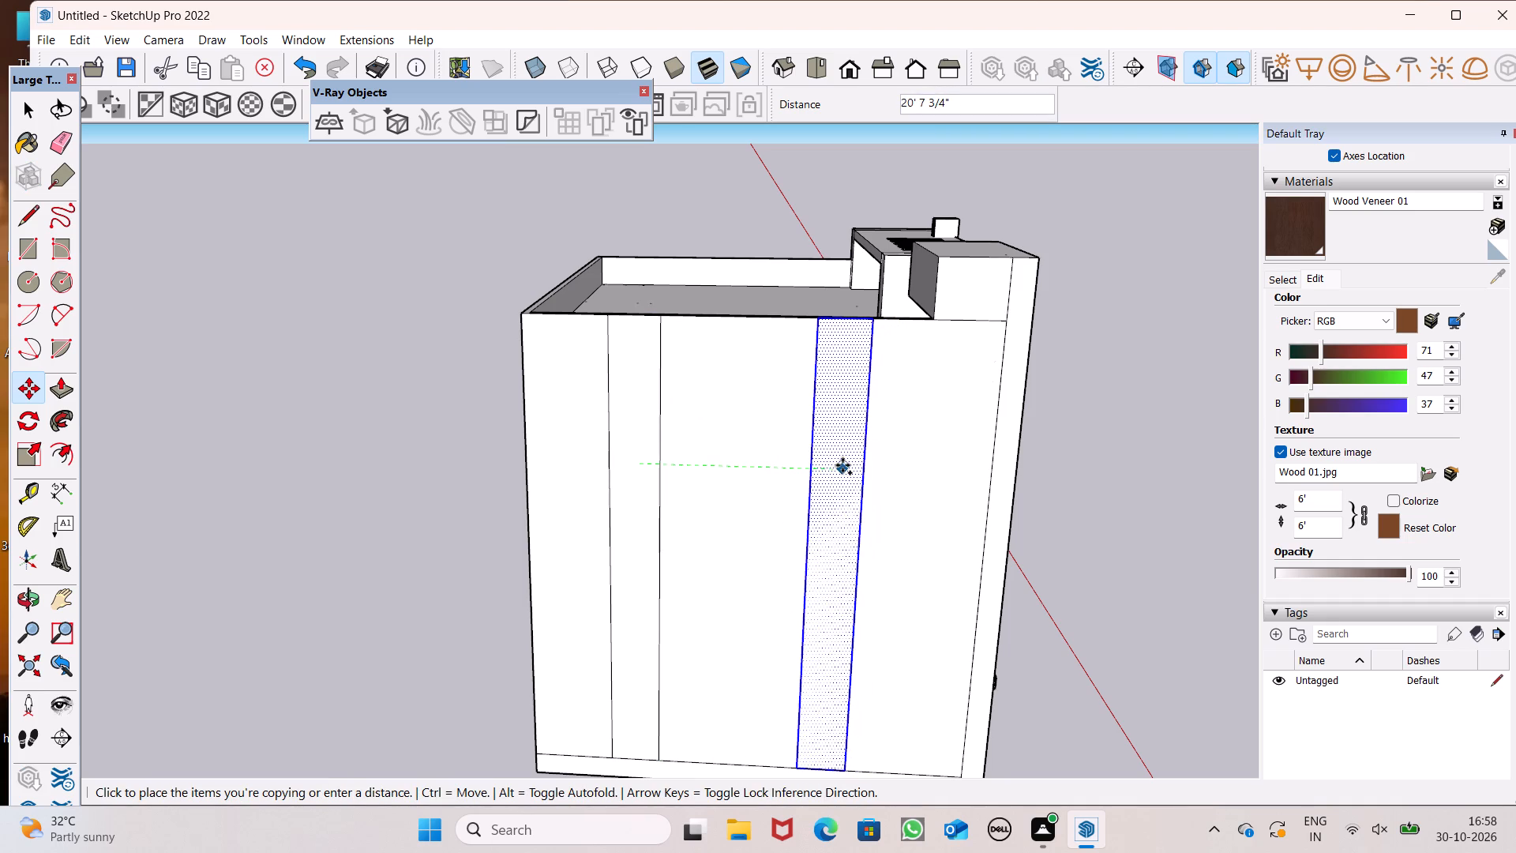
{"action": "left_click_drag", "start_coordinate": [842, 465], "coordinate": [842, 464]}
{"action": "scroll", "coordinate": [781, 362], "scroll_direction": "down", "scroll_amount": 4}
{"action": "key", "text": "space"}
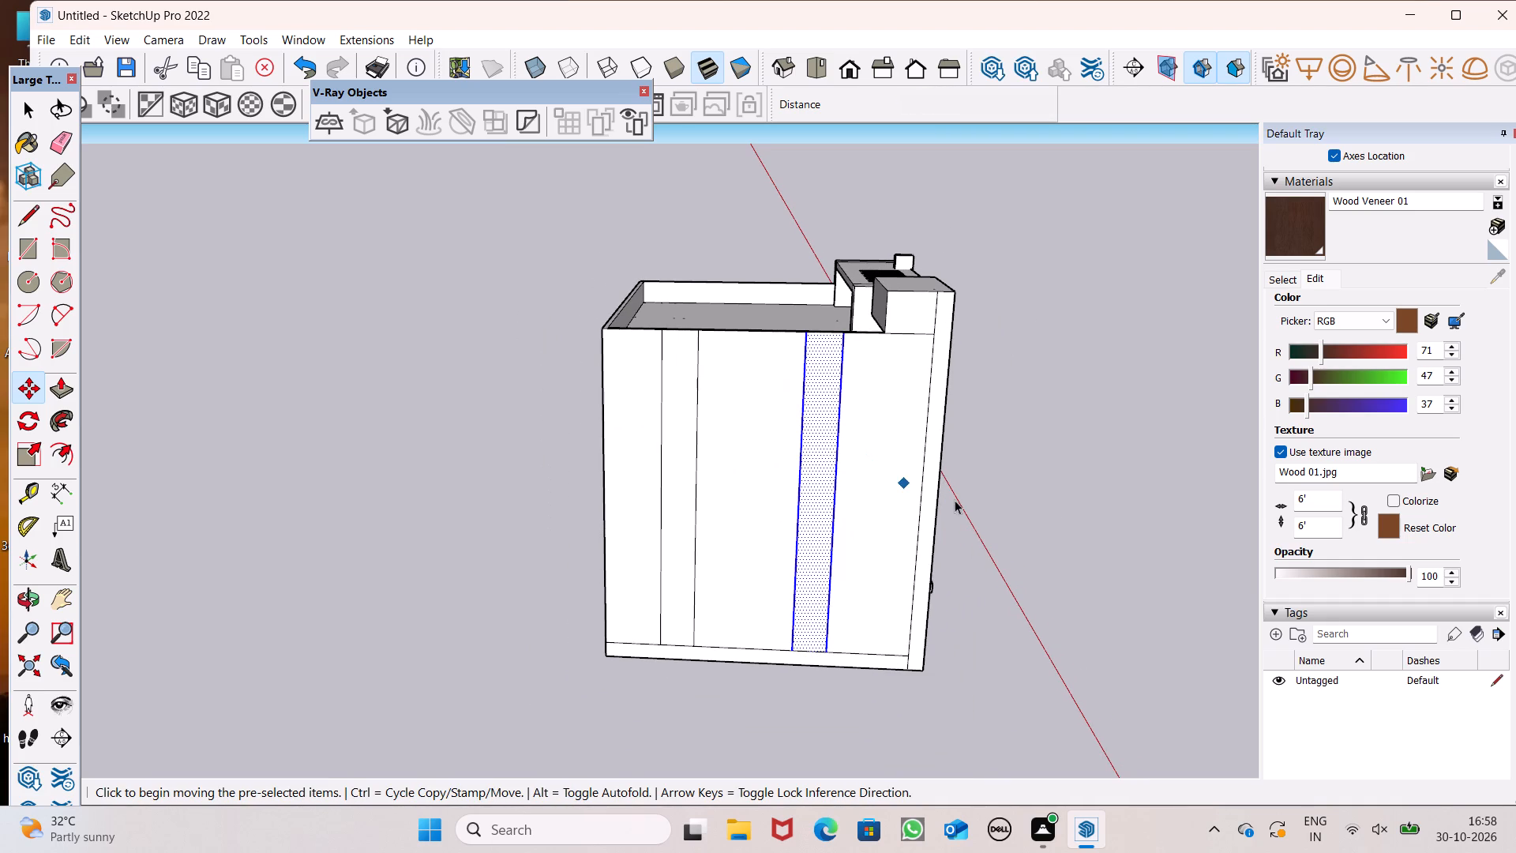
{"action": "left_click", "coordinate": [1097, 492]}
Examine the side wall with its two vertical strips from several angles.
{"action": "scroll", "coordinate": [629, 418], "scroll_direction": "down", "scroll_amount": 5}
{"action": "middle_click_drag", "start_coordinate": [627, 505], "coordinate": [864, 604]}
{"action": "scroll", "coordinate": [690, 381], "scroll_direction": "up", "scroll_amount": 4}
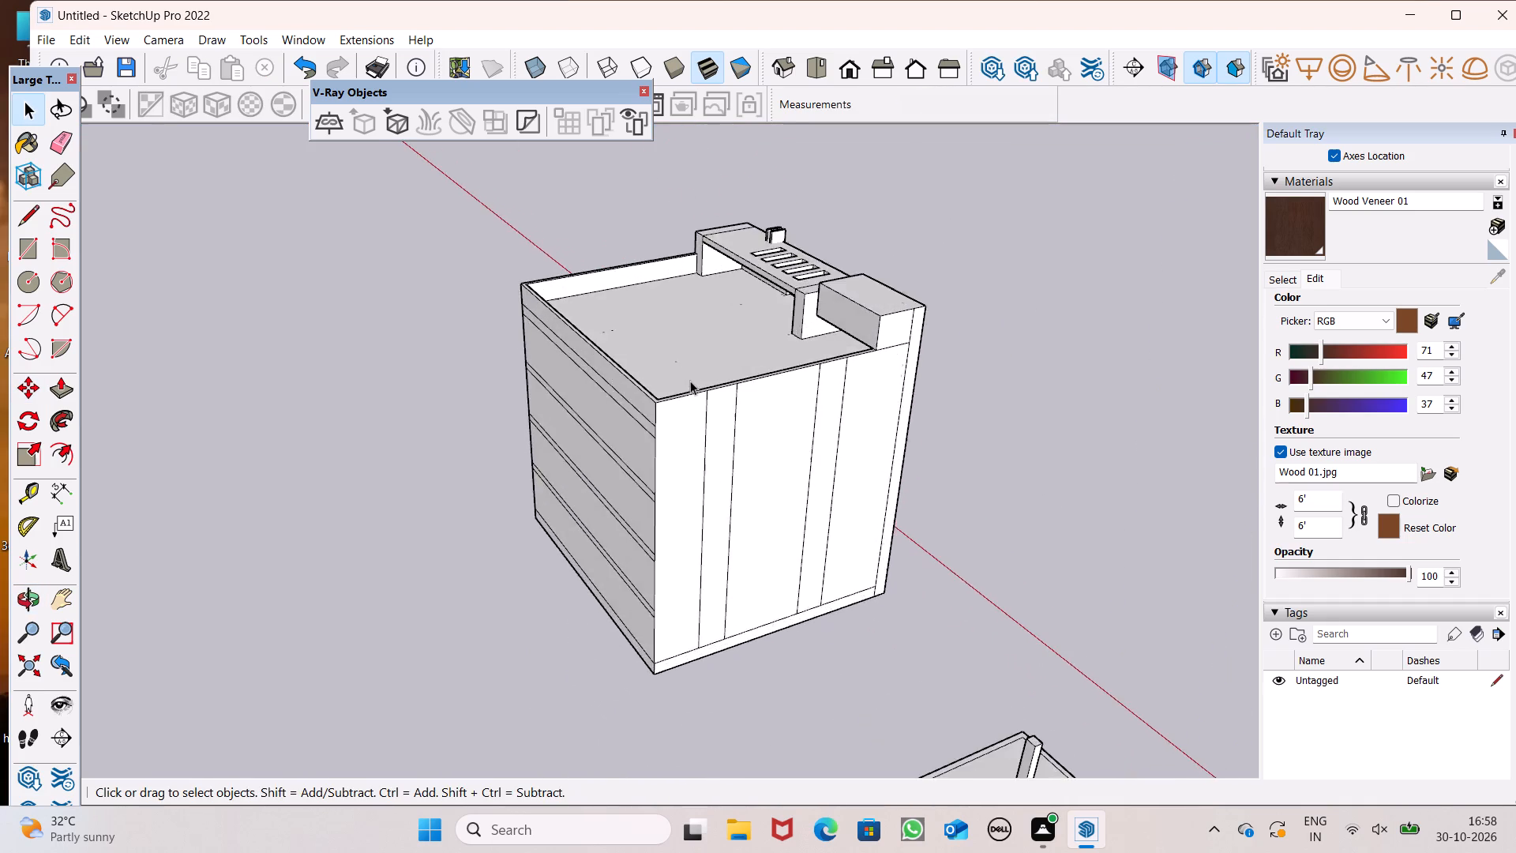
{"action": "scroll", "coordinate": [690, 381], "scroll_direction": "up", "scroll_amount": 1}
{"action": "scroll", "coordinate": [459, 346], "scroll_direction": "down", "scroll_amount": 5}
{"action": "middle_click_drag", "start_coordinate": [589, 569], "coordinate": [559, 442]}
{"action": "scroll", "coordinate": [589, 569], "scroll_direction": "up", "scroll_amount": 1}
{"action": "scroll", "coordinate": [542, 447], "scroll_direction": "down", "scroll_amount": 3}
{"action": "middle_click_drag", "start_coordinate": [543, 532], "coordinate": [587, 650]}
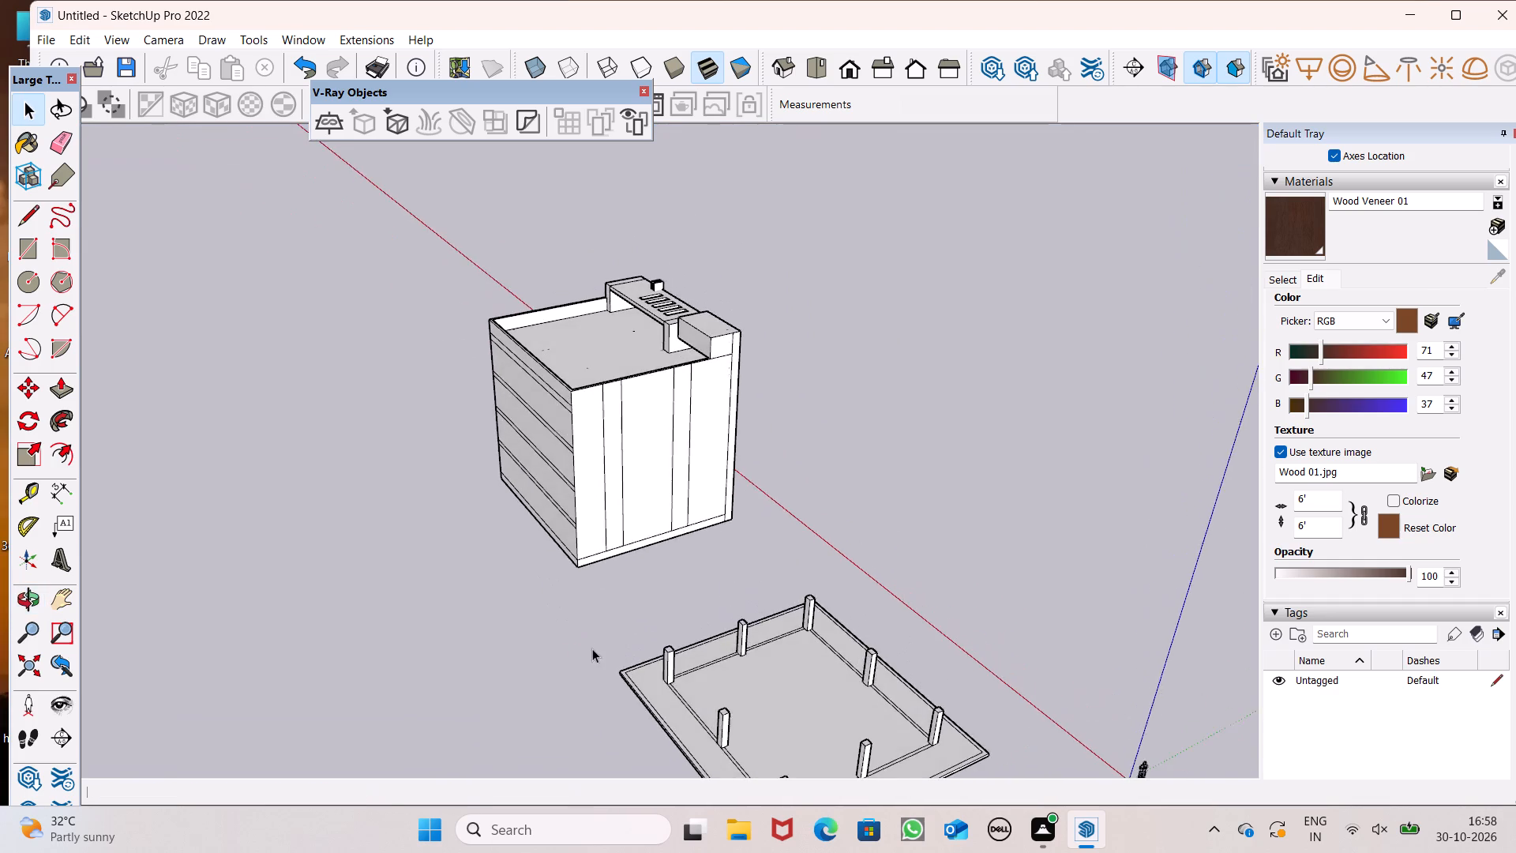
{"action": "scroll", "coordinate": [574, 504], "scroll_direction": "up", "scroll_amount": 5}
{"action": "scroll", "coordinate": [431, 457], "scroll_direction": "down", "scroll_amount": 3}
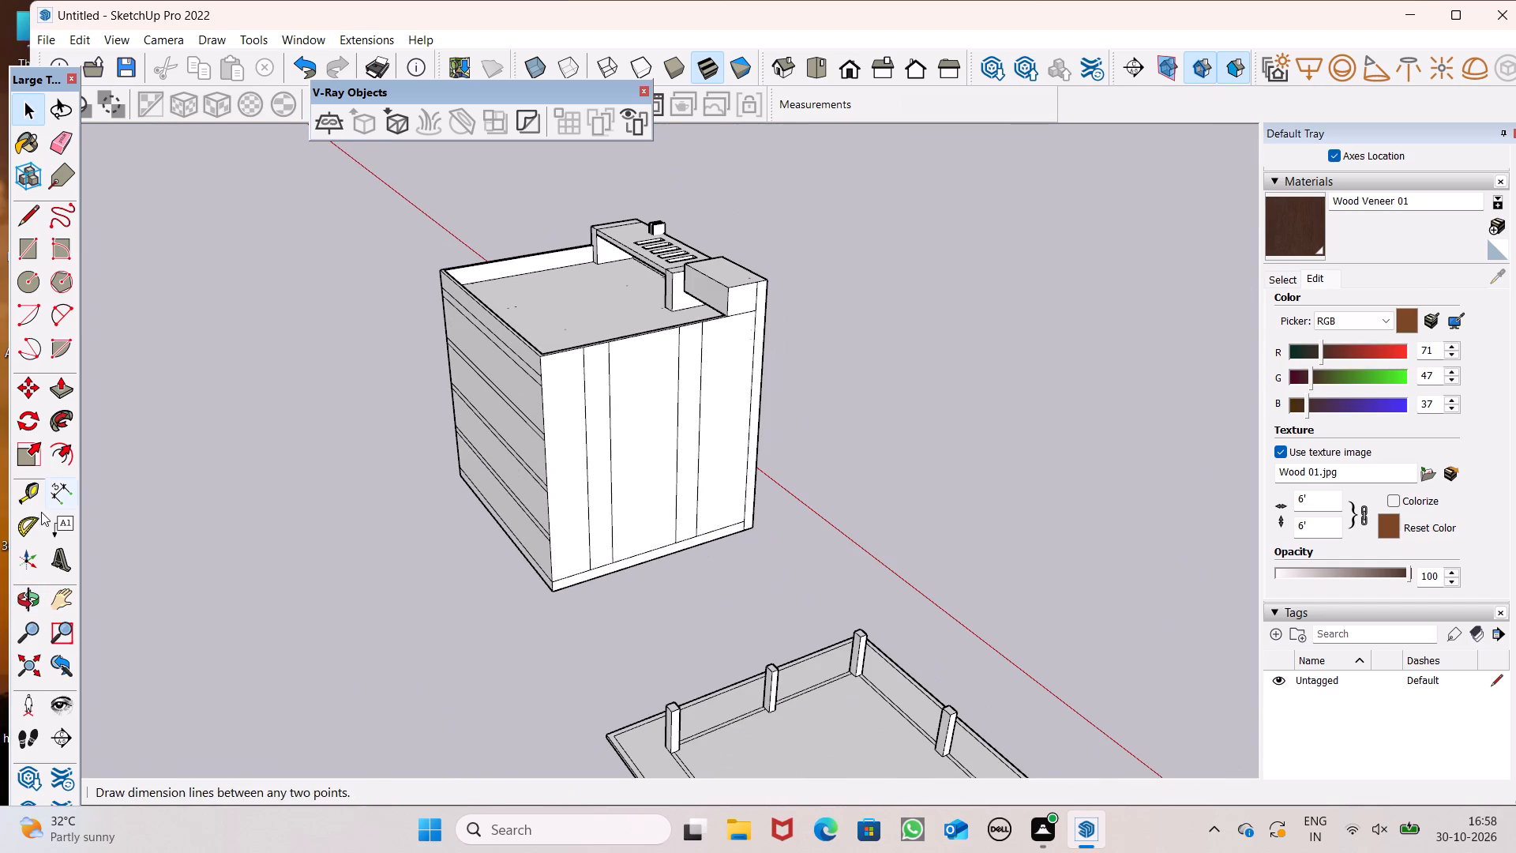
Pull the vertical strip nearest the side wall's rear corner outward 1' 2 3/8".
{"action": "left_click", "coordinate": [66, 387]}
{"action": "scroll", "coordinate": [562, 419], "scroll_direction": "down", "scroll_amount": 1}
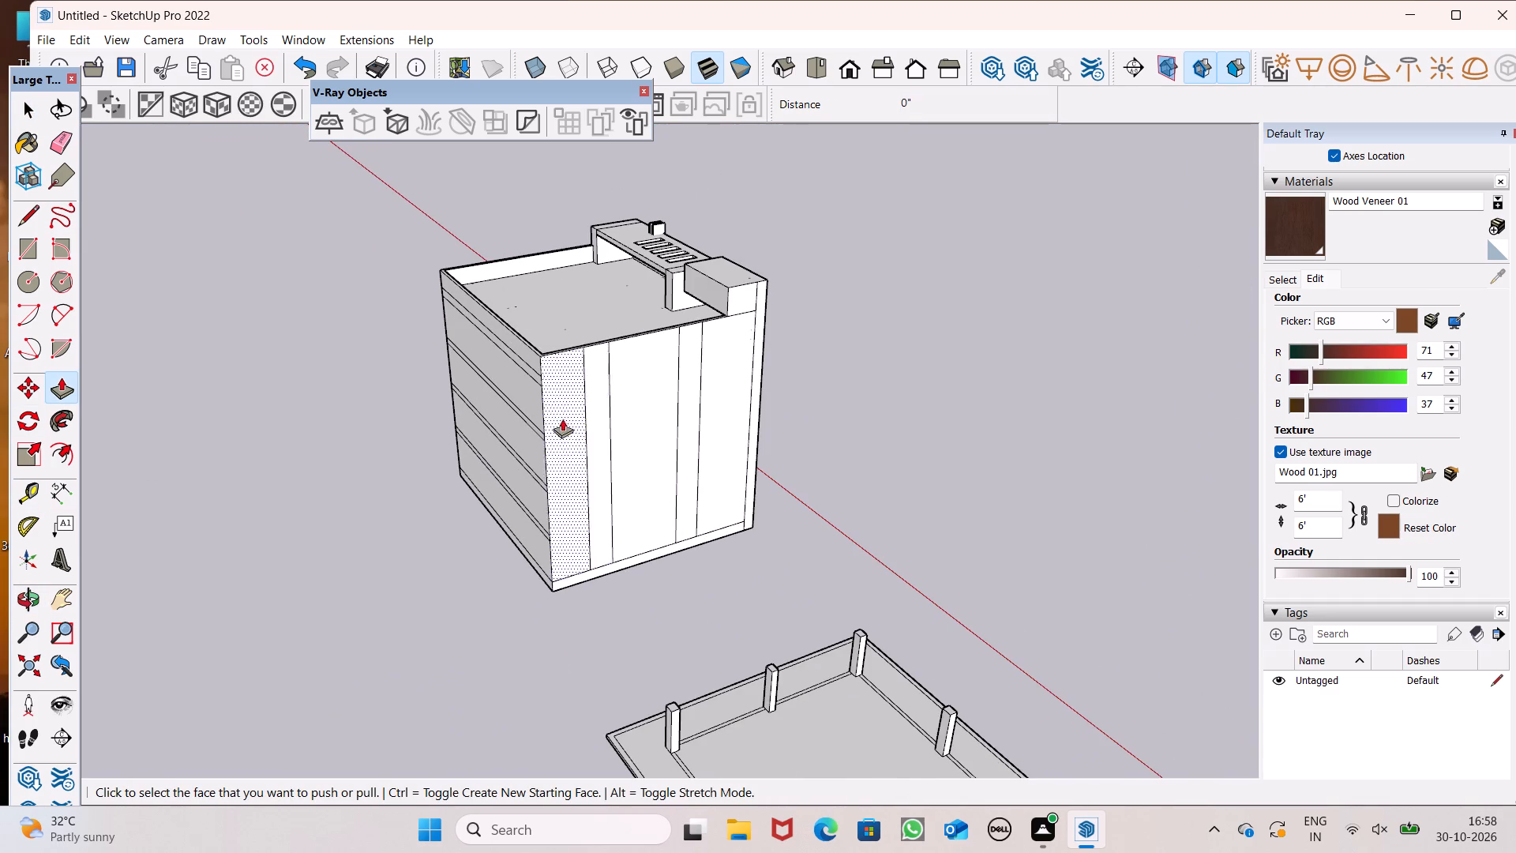
{"action": "scroll", "coordinate": [562, 419], "scroll_direction": "down", "scroll_amount": 1}
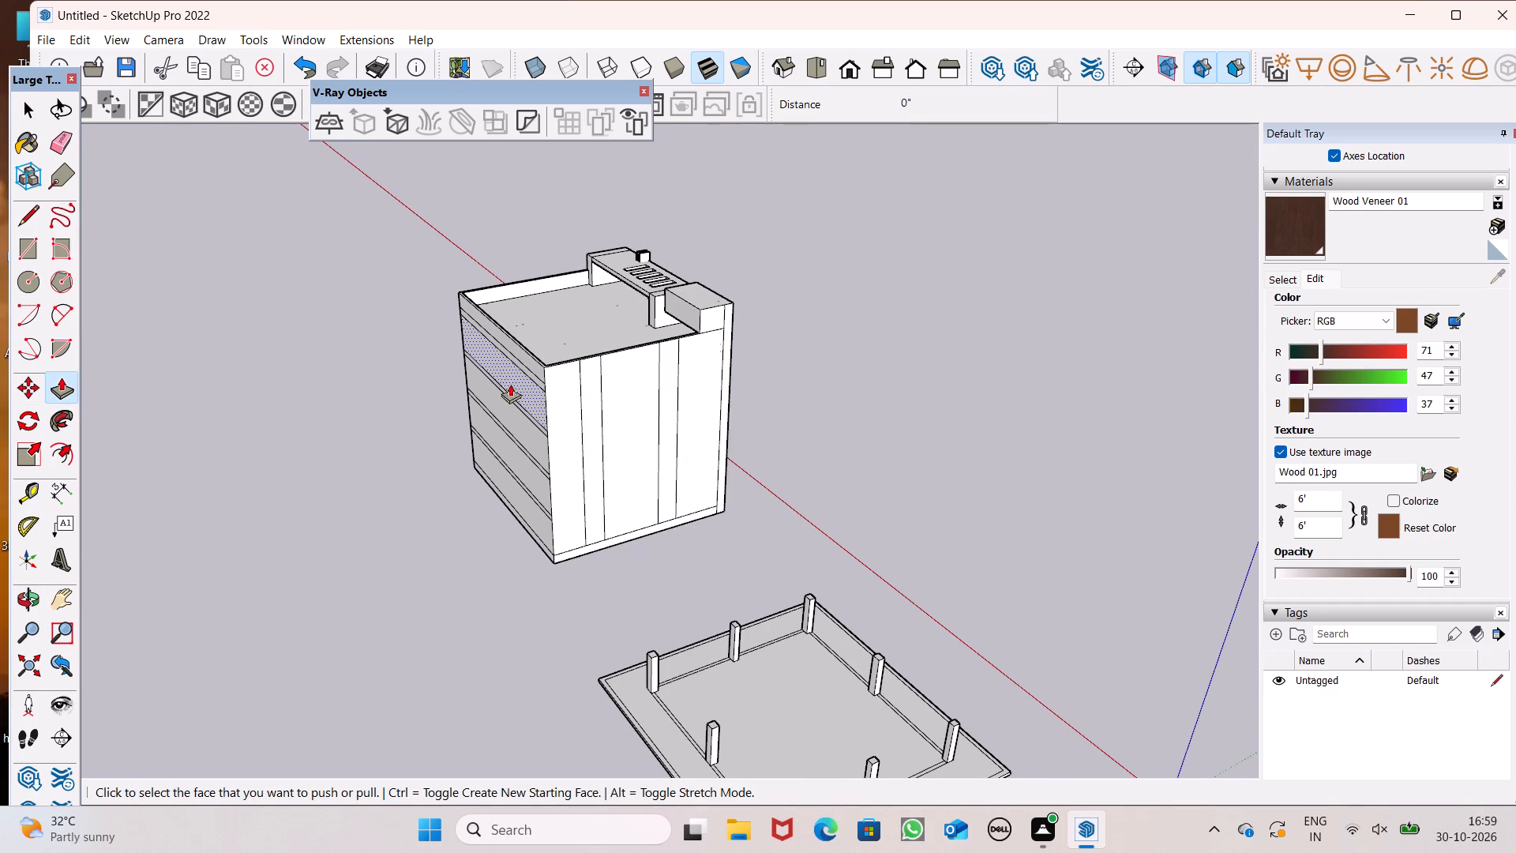
{"action": "scroll", "coordinate": [453, 340], "scroll_direction": "down", "scroll_amount": 2}
{"action": "middle_click_drag", "start_coordinate": [564, 452], "coordinate": [631, 586]}
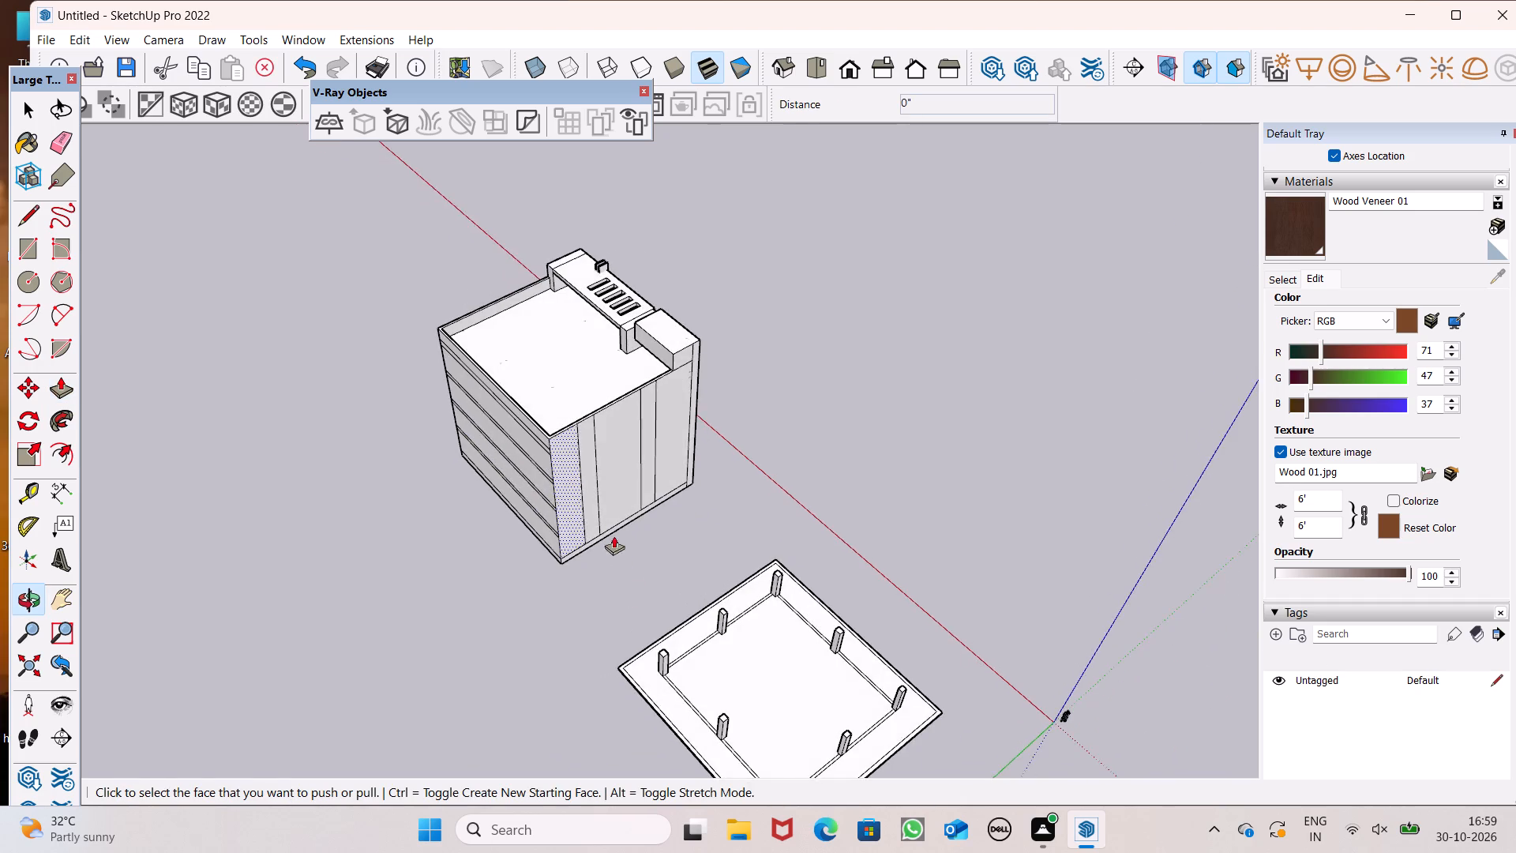
{"action": "scroll", "coordinate": [608, 518], "scroll_direction": "up", "scroll_amount": 6}
{"action": "scroll", "coordinate": [550, 363], "scroll_direction": "down", "scroll_amount": 3}
{"action": "middle_click_drag", "start_coordinate": [573, 374], "coordinate": [589, 487]}
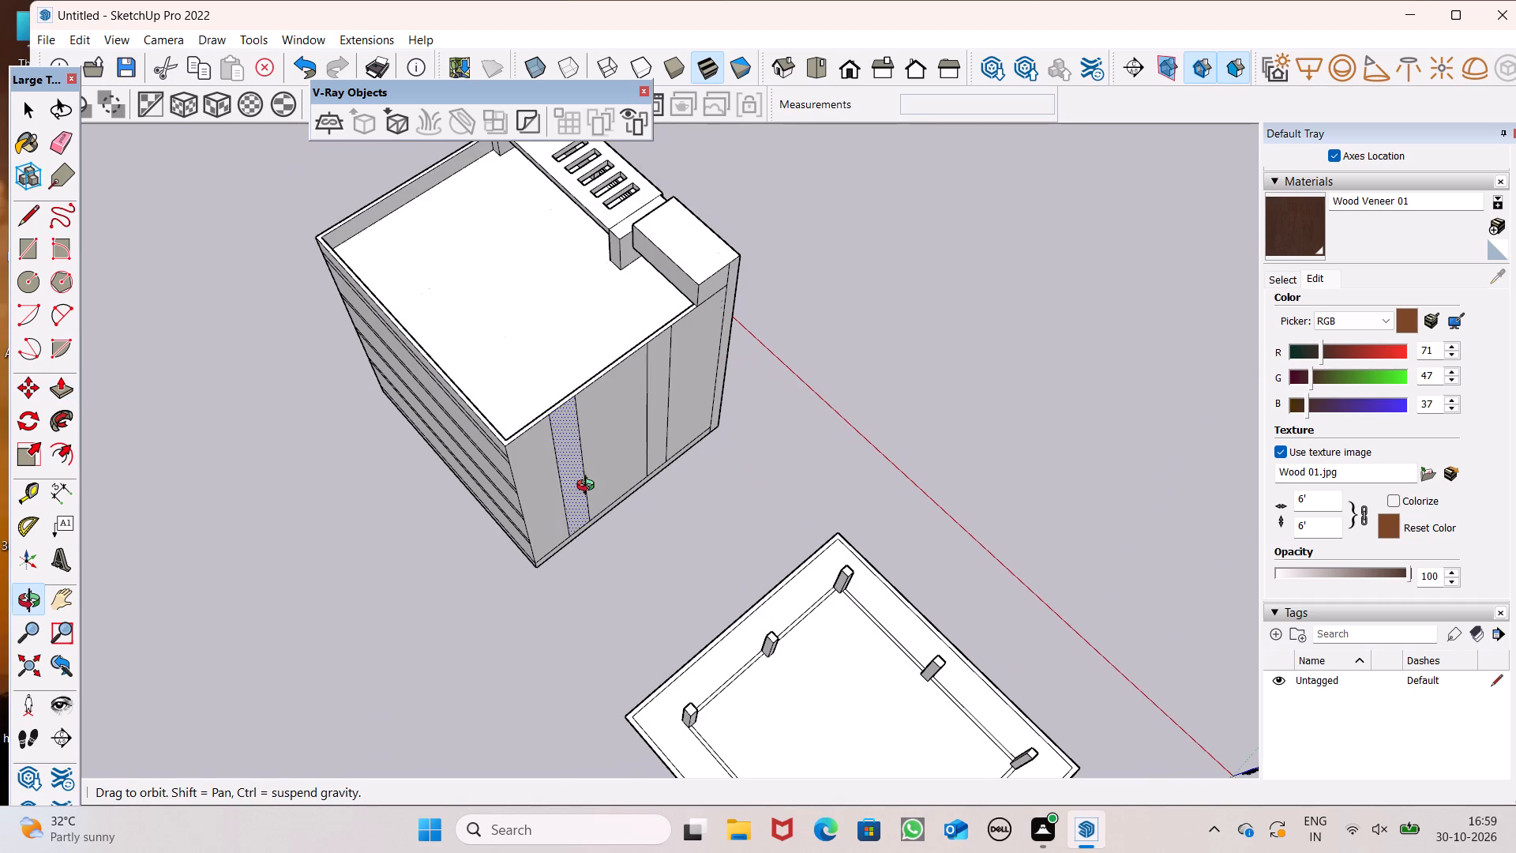
{"action": "middle_click_drag", "start_coordinate": [589, 487], "coordinate": [557, 443]}
{"action": "scroll", "coordinate": [587, 360], "scroll_direction": "up", "scroll_amount": 2}
{"action": "scroll", "coordinate": [486, 318], "scroll_direction": "down", "scroll_amount": 3}
{"action": "middle_click_drag", "start_coordinate": [528, 400], "coordinate": [530, 439]}
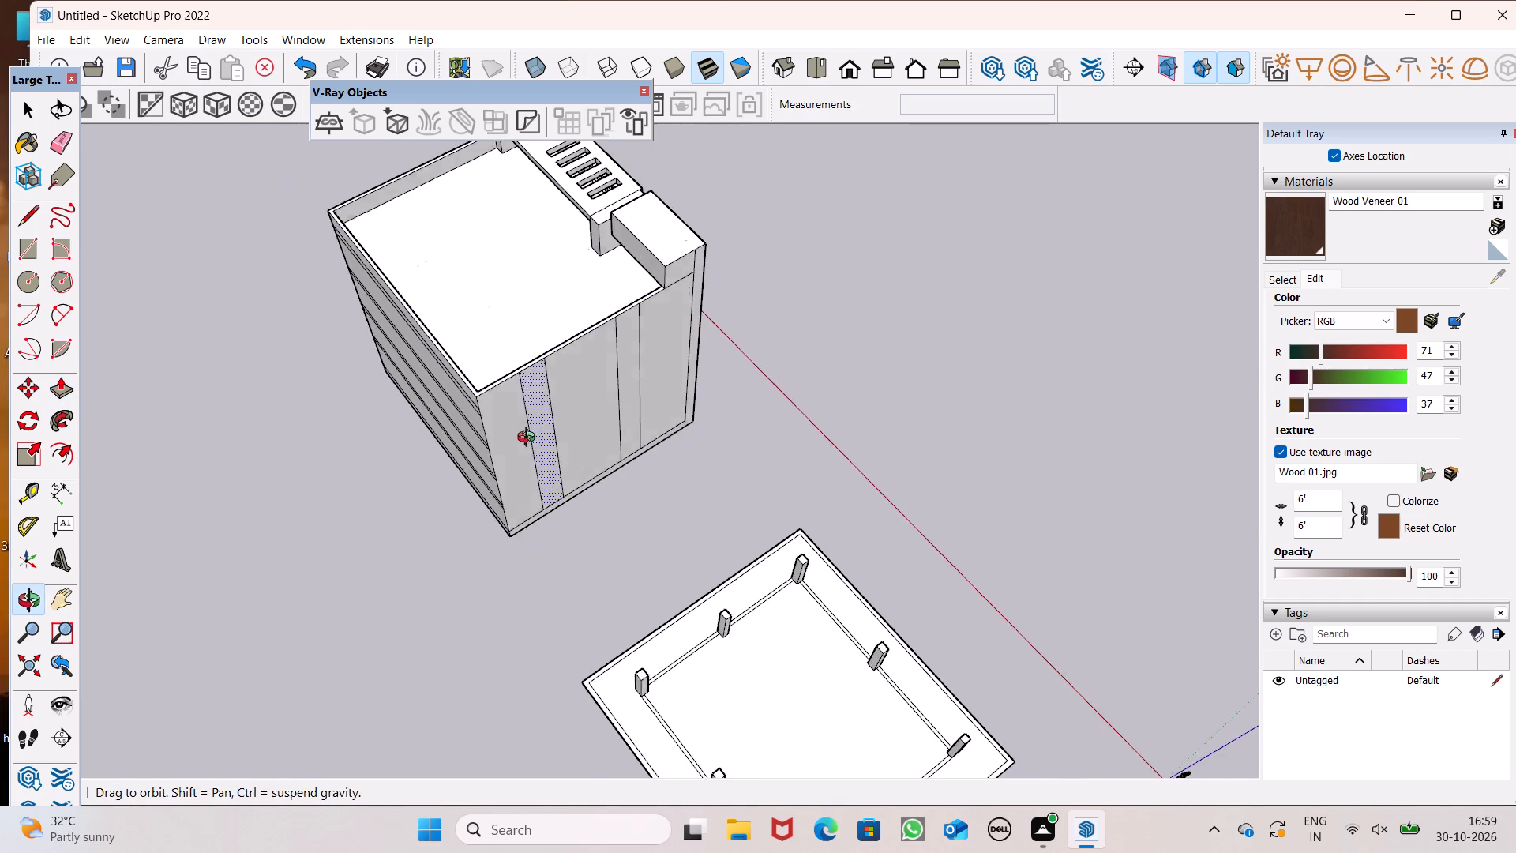
{"action": "middle_click_drag", "start_coordinate": [530, 439], "coordinate": [530, 468]}
{"action": "scroll", "coordinate": [529, 464], "scroll_direction": "up", "scroll_amount": 4}
{"action": "scroll", "coordinate": [529, 388], "scroll_direction": "down", "scroll_amount": 4}
{"action": "scroll", "coordinate": [544, 368], "scroll_direction": "up", "scroll_amount": 5}
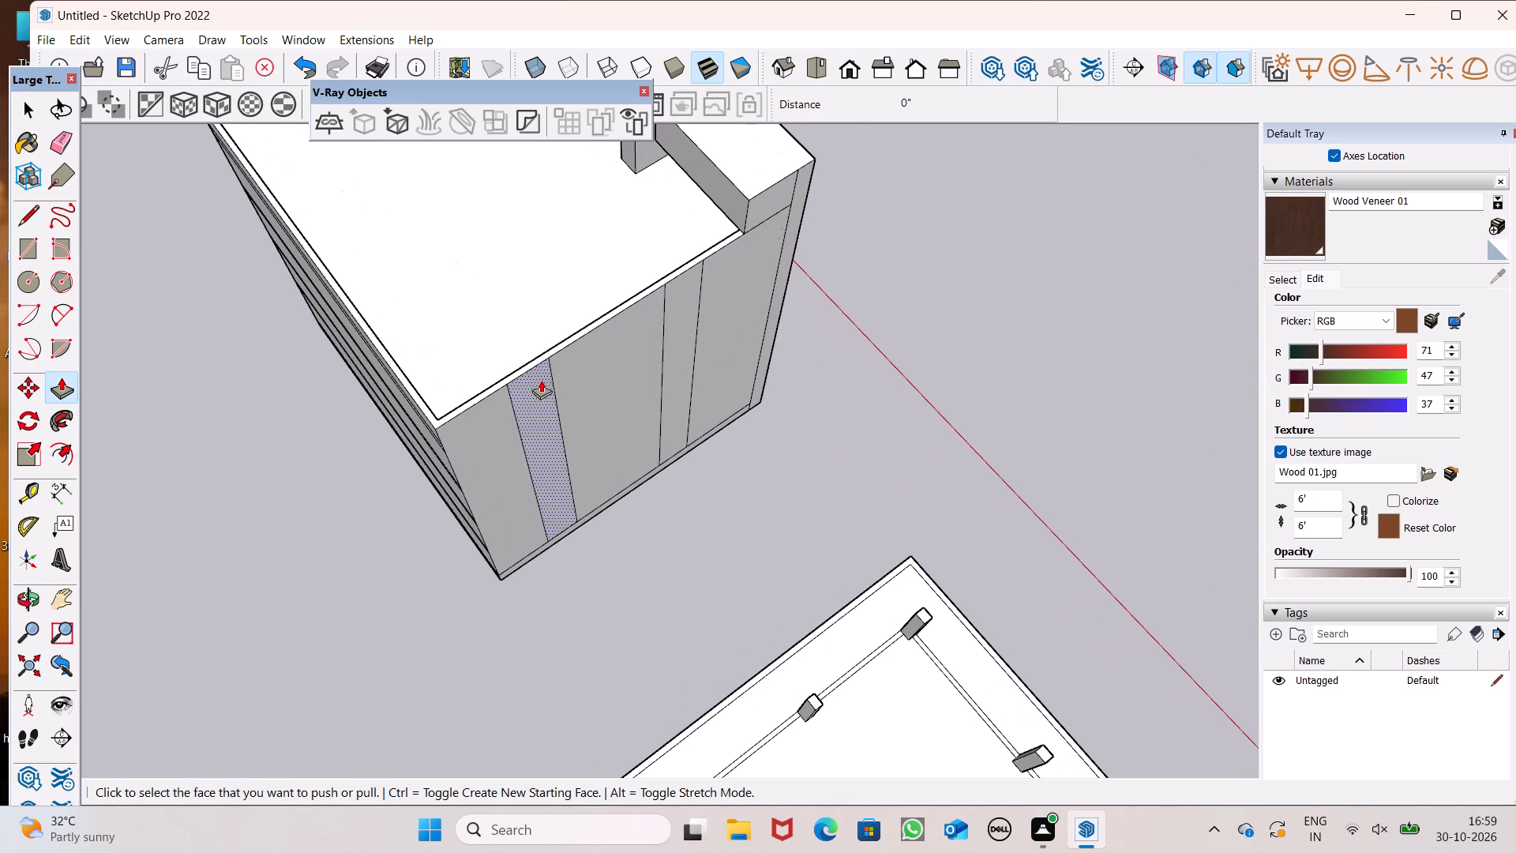
{"action": "scroll", "coordinate": [541, 380], "scroll_direction": "down", "scroll_amount": 5}
{"action": "middle_click_drag", "start_coordinate": [543, 408], "coordinate": [557, 378]}
{"action": "scroll", "coordinate": [572, 307], "scroll_direction": "down", "scroll_amount": 3}
{"action": "scroll", "coordinate": [542, 399], "scroll_direction": "up", "scroll_amount": 7}
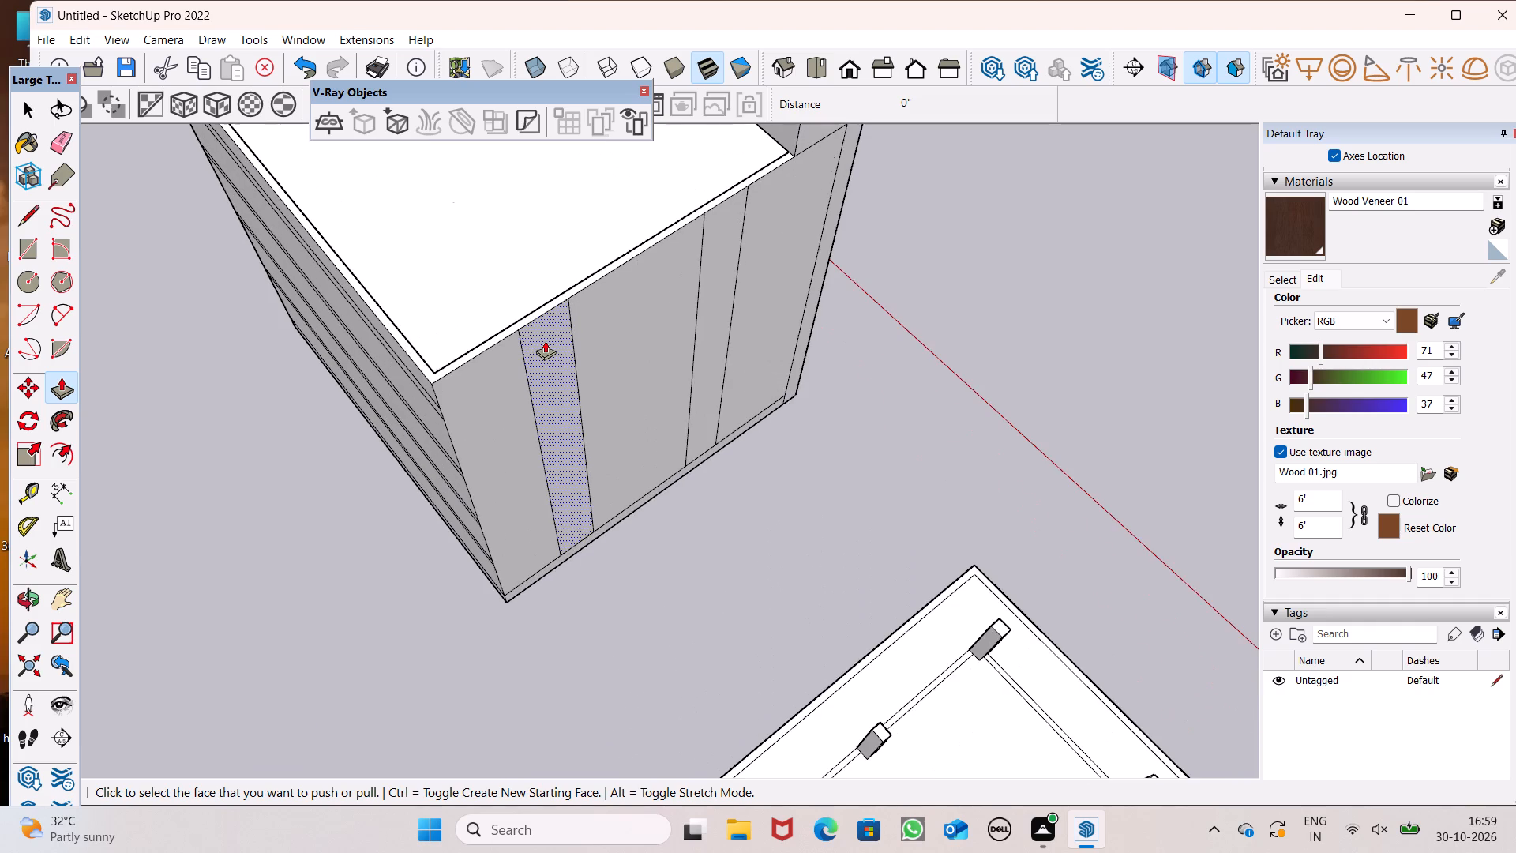
{"action": "scroll", "coordinate": [545, 340], "scroll_direction": "up", "scroll_amount": 2}
{"action": "left_click_drag", "start_coordinate": [544, 340], "coordinate": [562, 351]}
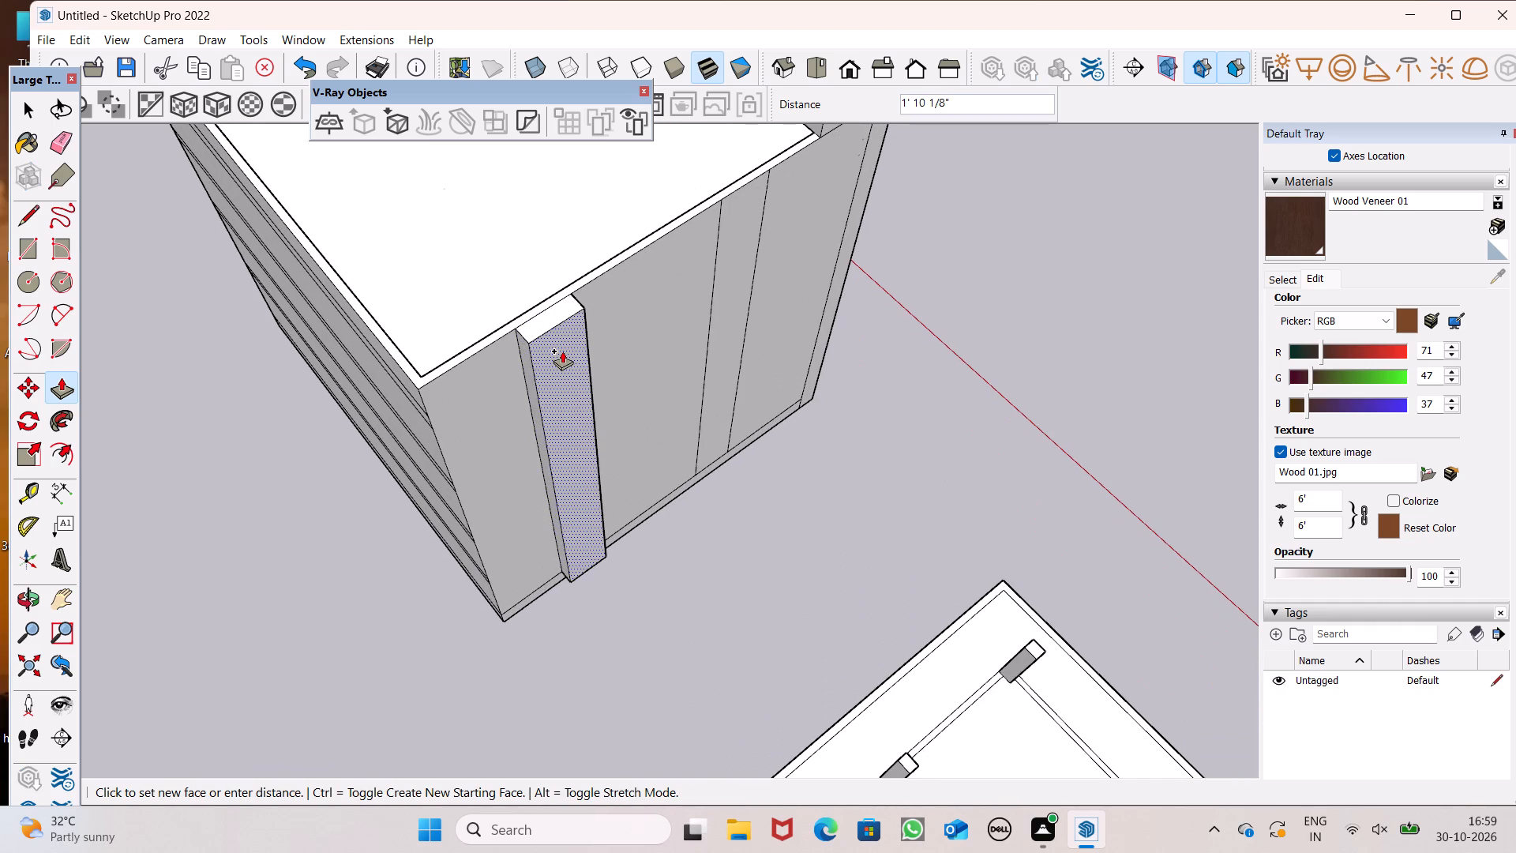
{"action": "left_click_drag", "start_coordinate": [562, 351], "coordinate": [558, 348]}
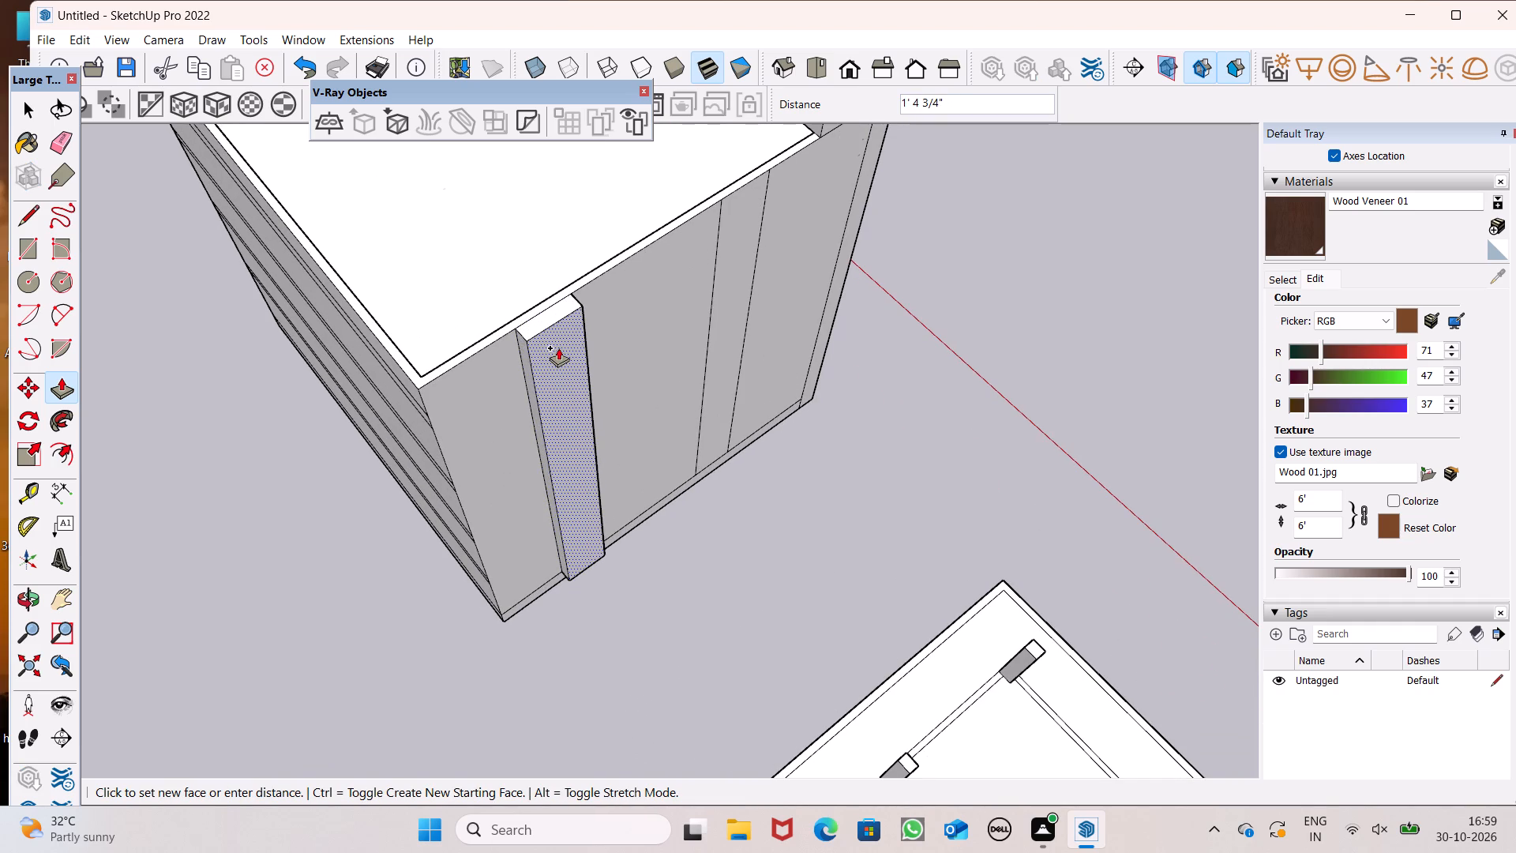
{"action": "left_click_drag", "start_coordinate": [558, 348], "coordinate": [556, 347]}
{"action": "scroll", "coordinate": [590, 360], "scroll_direction": "down", "scroll_amount": 4}
Pull the second vertical strip outward 1' 2 3/8", matching the depth of the first.
{"action": "middle_click_drag", "start_coordinate": [634, 387], "coordinate": [585, 471]}
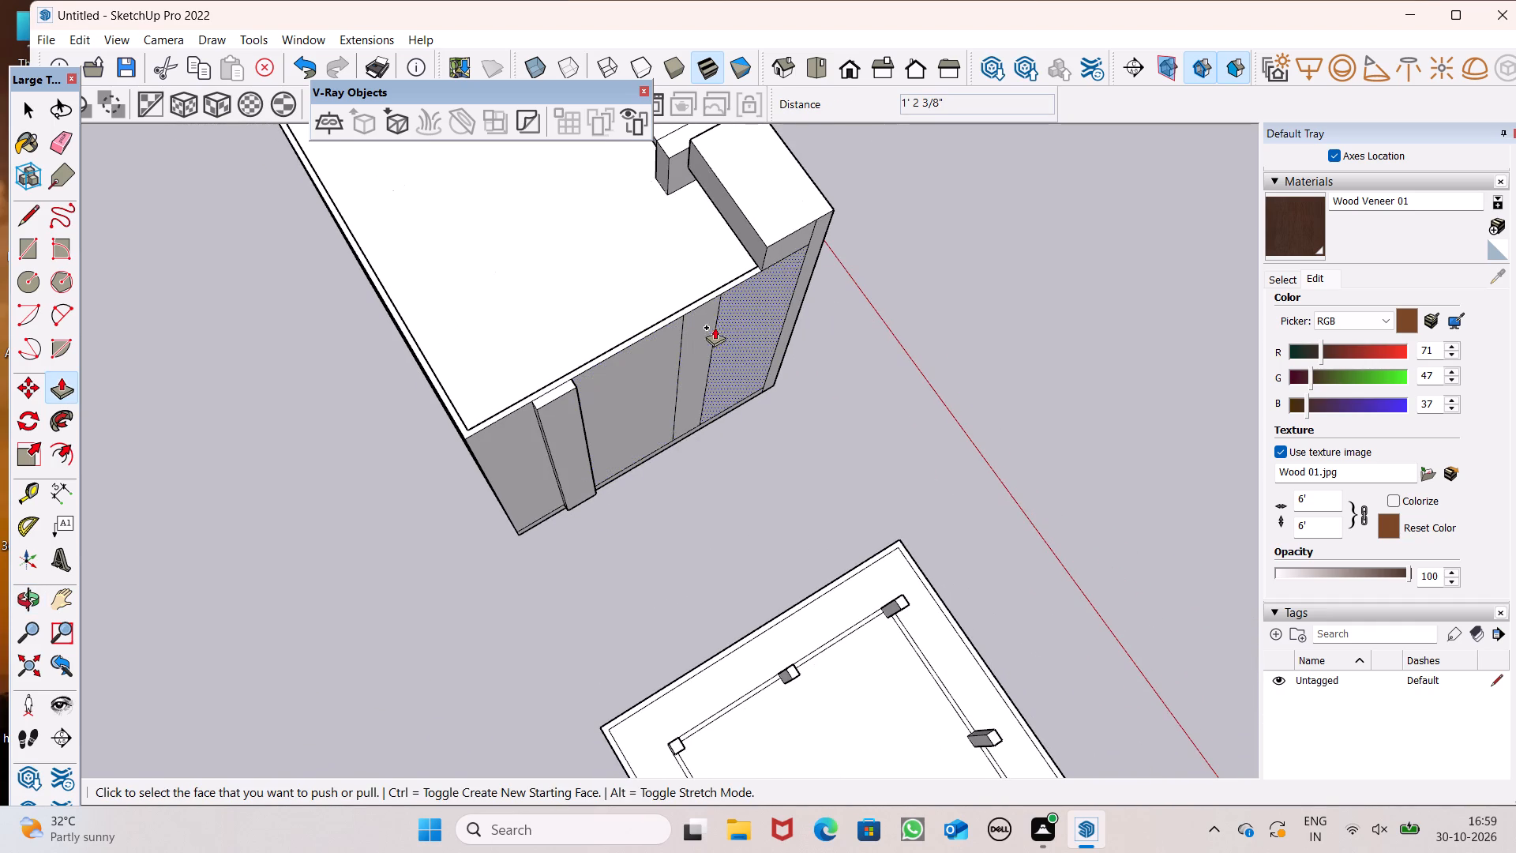
{"action": "left_click_drag", "start_coordinate": [704, 325], "coordinate": [575, 411]}
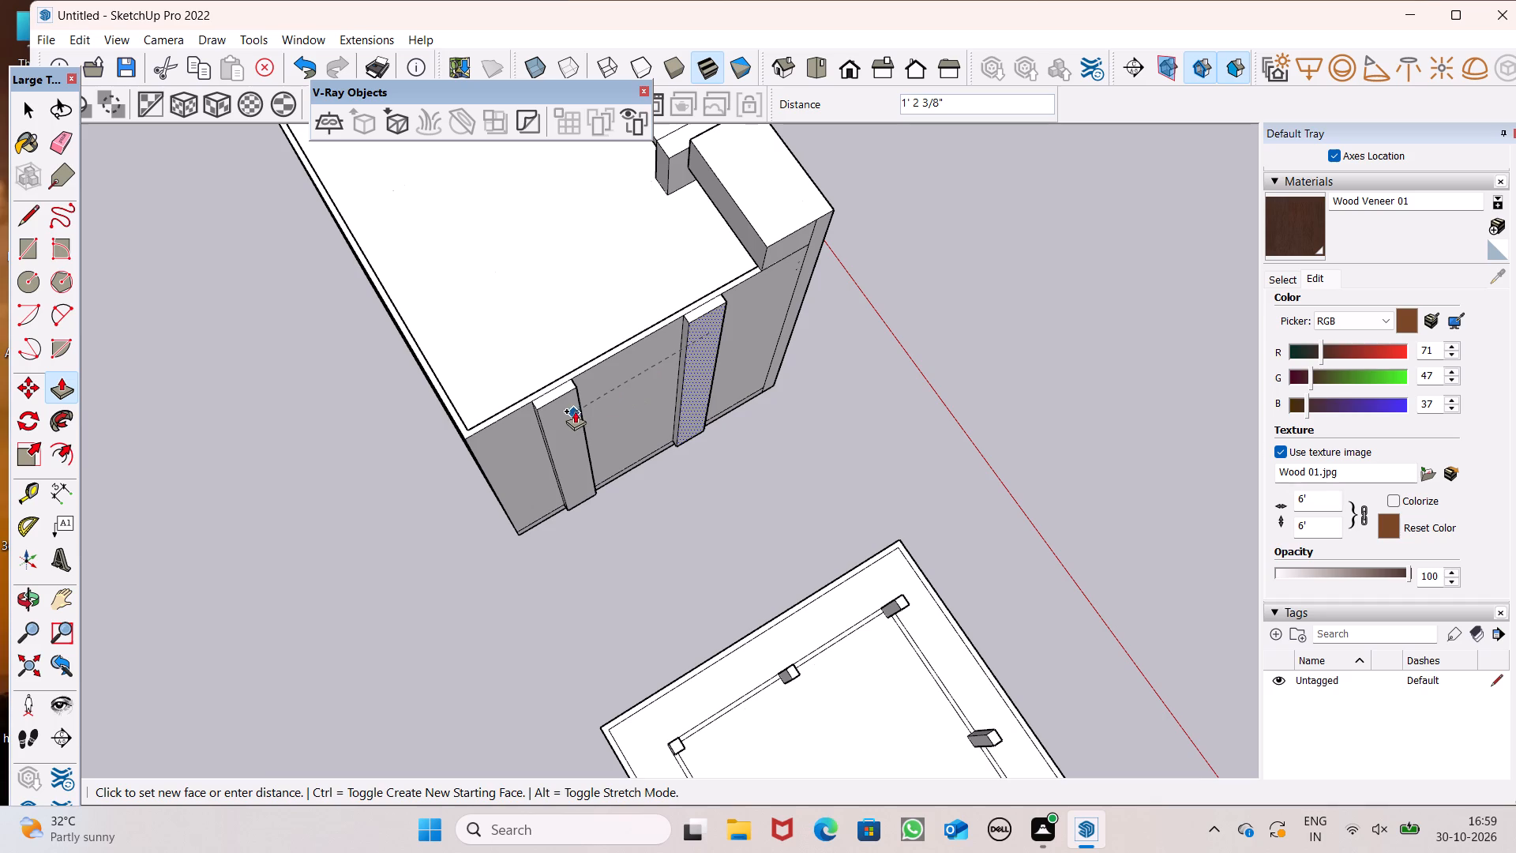
{"action": "left_click_drag", "start_coordinate": [575, 411], "coordinate": [582, 407]}
Pull the base band along the side wall's bottom outward 1' 2 3/8", flush with the vertical strips.
{"action": "scroll", "coordinate": [572, 400], "scroll_direction": "down", "scroll_amount": 4}
{"action": "middle_click_drag", "start_coordinate": [565, 408], "coordinate": [448, 165]}
{"action": "middle_click_drag", "start_coordinate": [576, 369], "coordinate": [565, 312]}
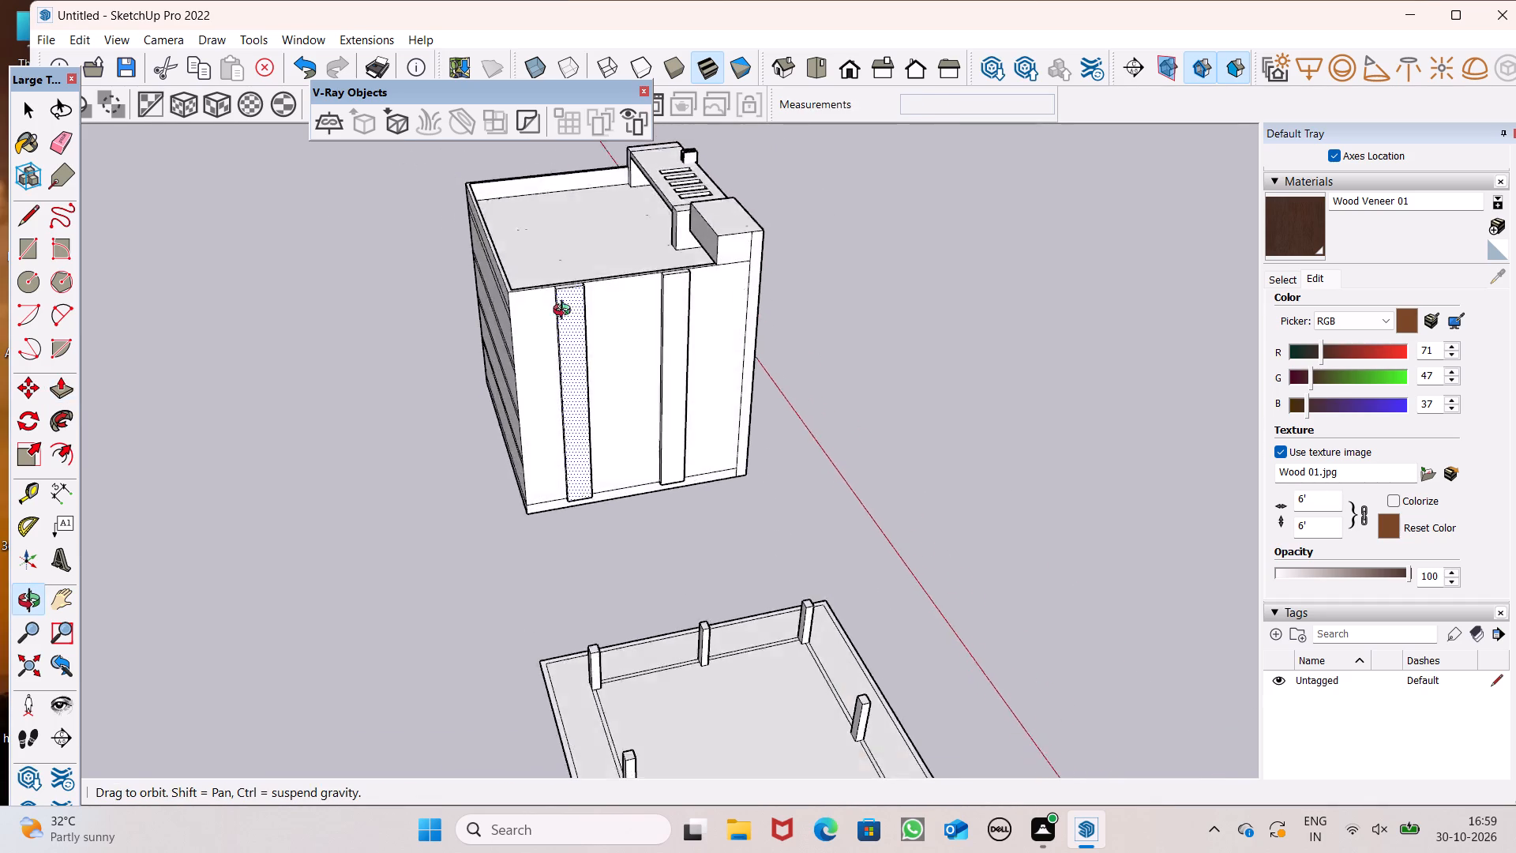
{"action": "middle_click_drag", "start_coordinate": [565, 312], "coordinate": [469, 129]}
{"action": "scroll", "coordinate": [475, 138], "scroll_direction": "up", "scroll_amount": 1}
{"action": "middle_click_drag", "start_coordinate": [632, 442], "coordinate": [613, 503]}
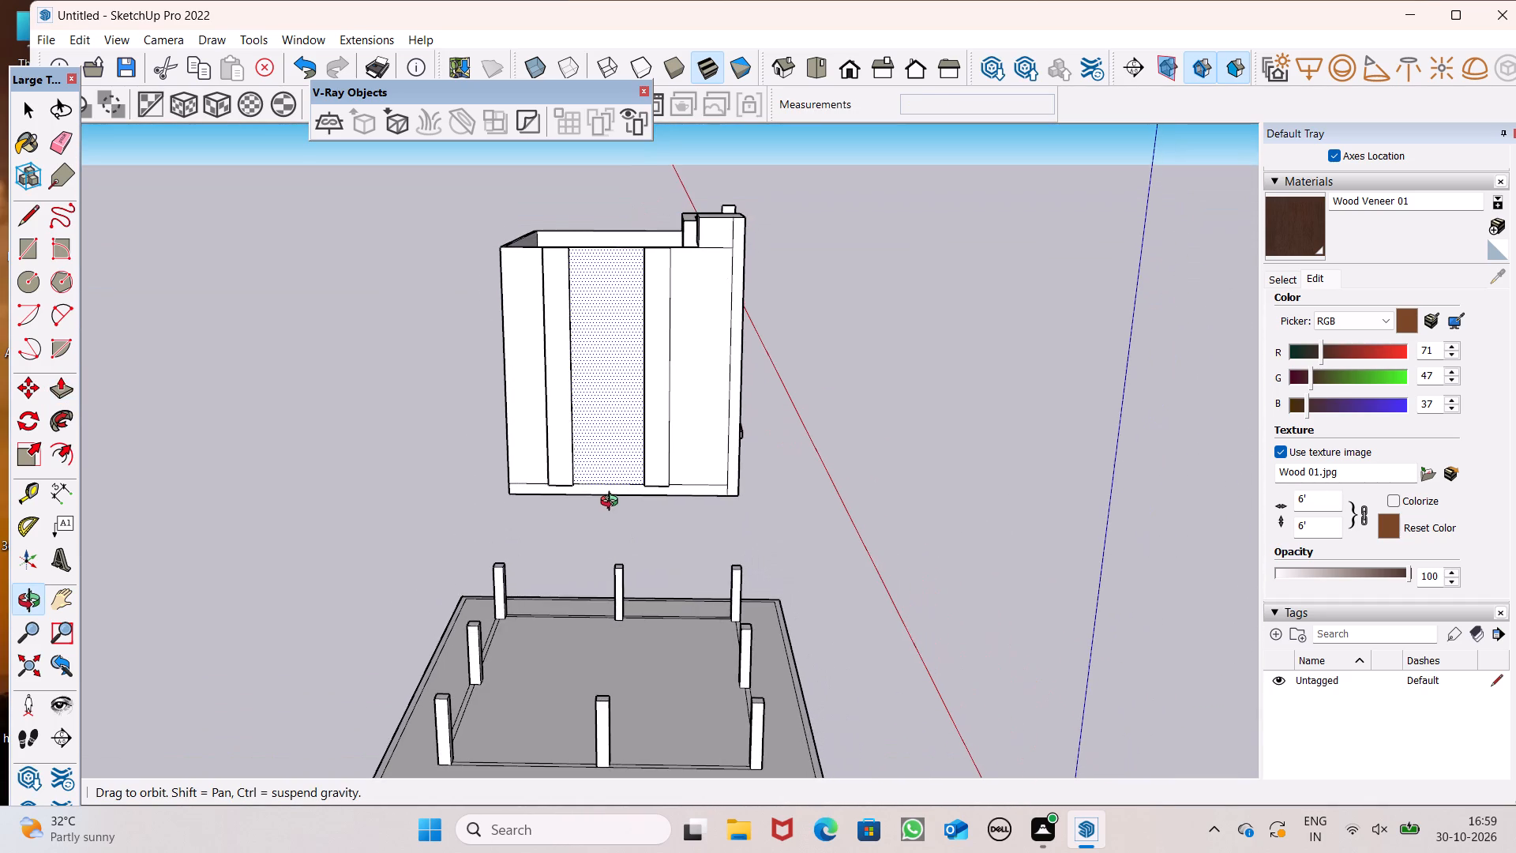
{"action": "middle_click_drag", "start_coordinate": [613, 503], "coordinate": [607, 464]}
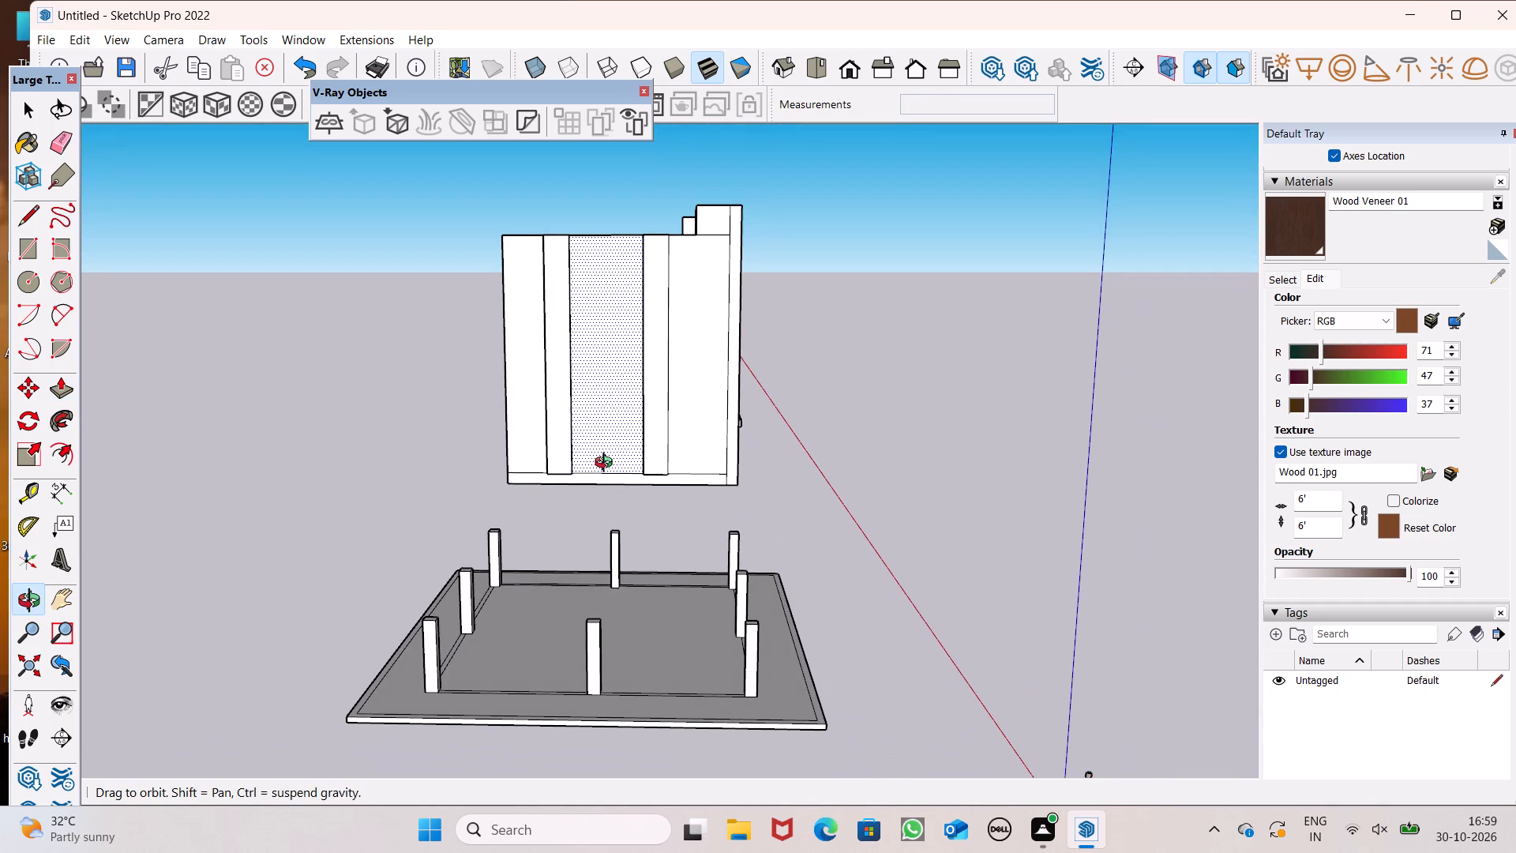
{"action": "middle_click_drag", "start_coordinate": [607, 464], "coordinate": [312, 507]}
{"action": "scroll", "coordinate": [552, 521], "scroll_direction": "up", "scroll_amount": 6}
{"action": "scroll", "coordinate": [724, 472], "scroll_direction": "down", "scroll_amount": 4}
{"action": "scroll", "coordinate": [572, 515], "scroll_direction": "up", "scroll_amount": 7}
{"action": "left_click_drag", "start_coordinate": [702, 464], "coordinate": [707, 471]}
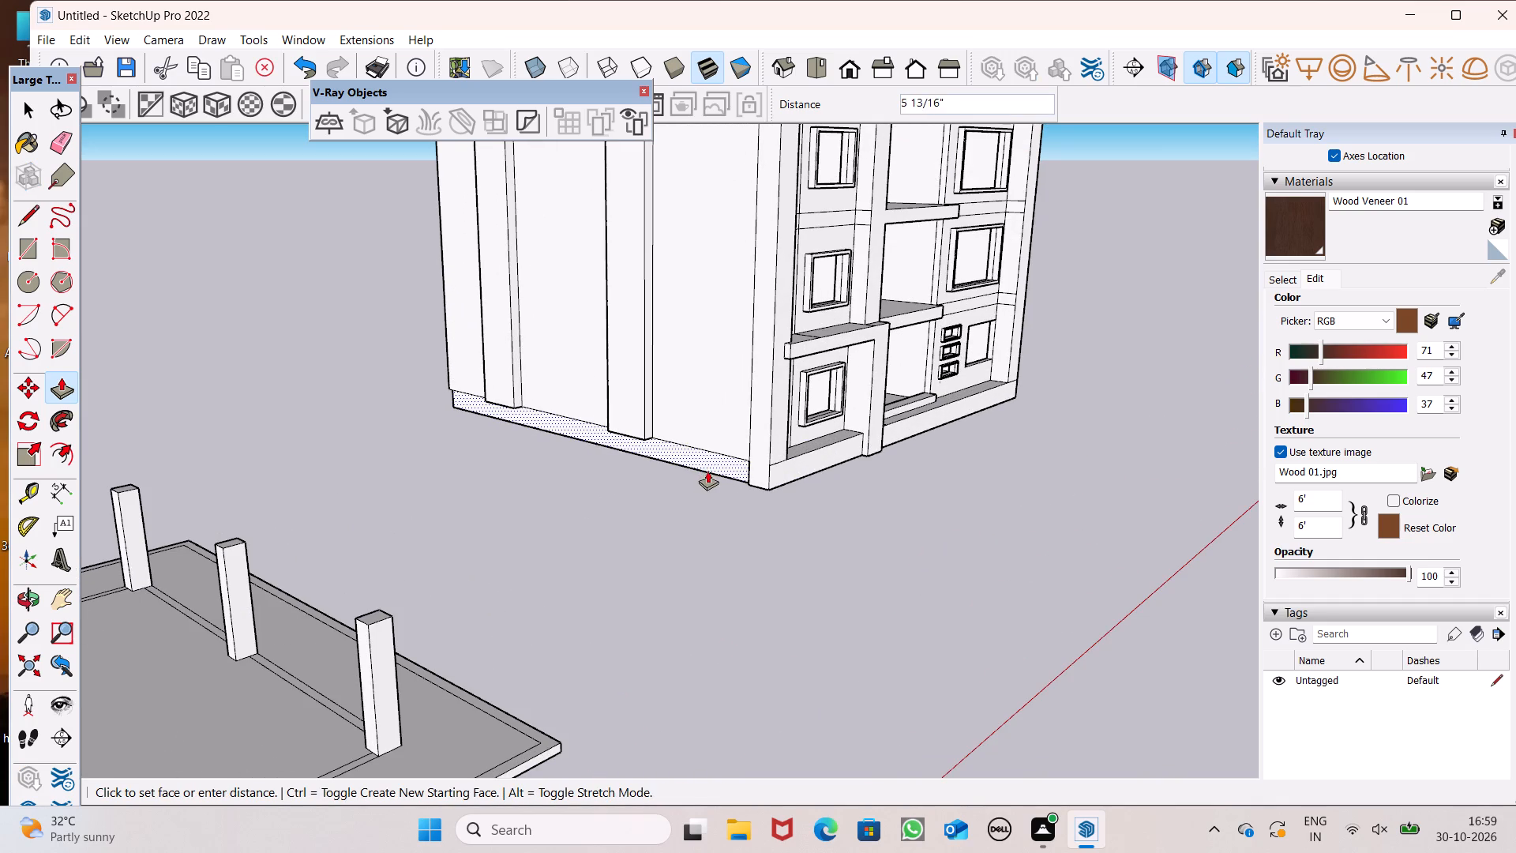
{"action": "left_click_drag", "start_coordinate": [707, 471], "coordinate": [643, 433]}
Pull the narrow vertical strip at the side wall's front corner outward 1' 2 3/8", flush with the base band.
{"action": "scroll", "coordinate": [695, 433], "scroll_direction": "down", "scroll_amount": 5}
{"action": "middle_click_drag", "start_coordinate": [697, 444], "coordinate": [657, 457]}
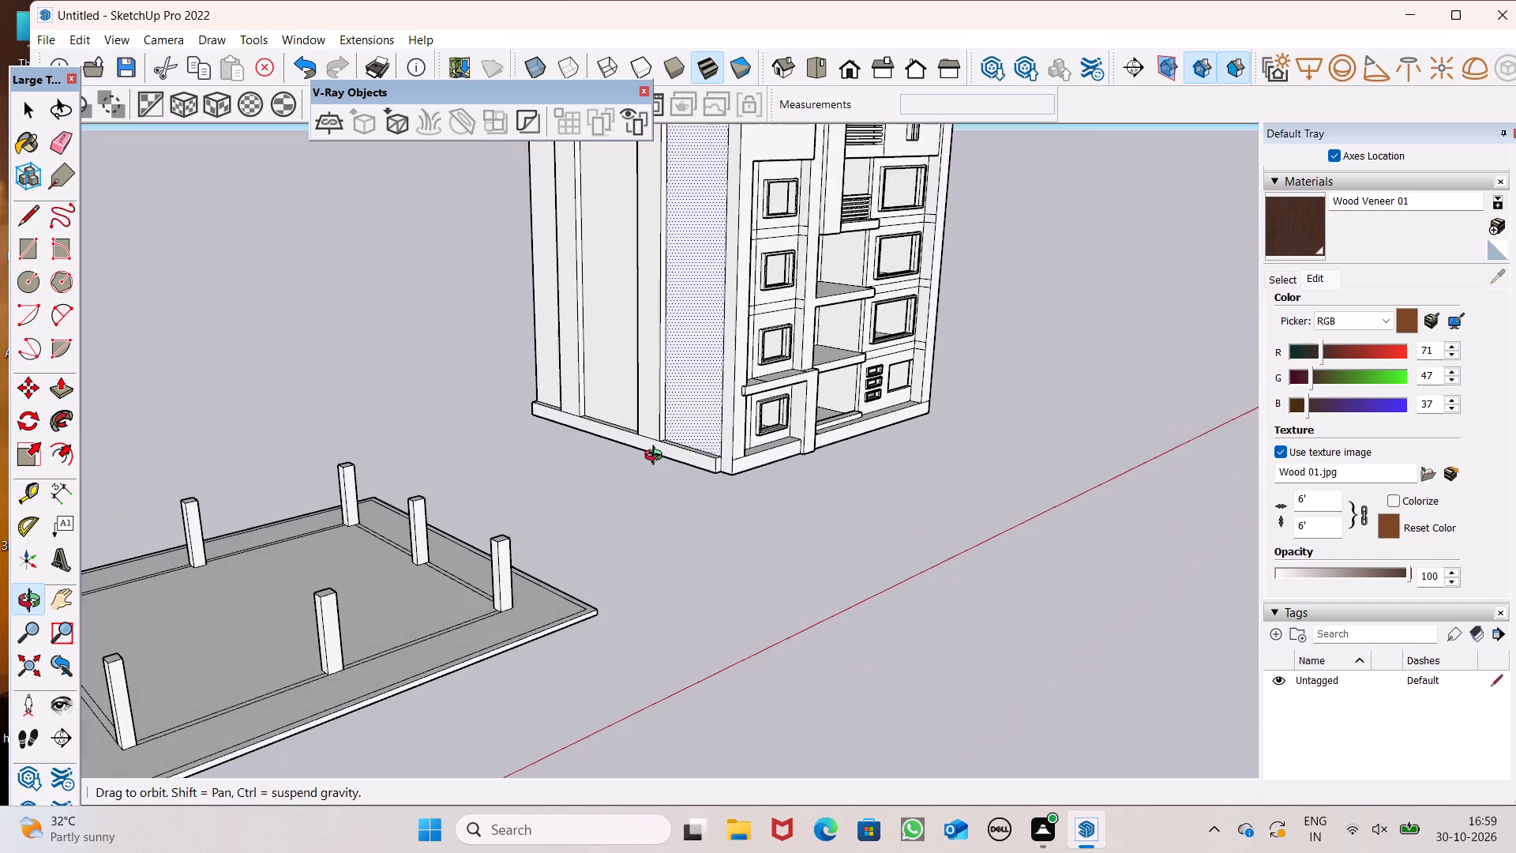
{"action": "middle_click_drag", "start_coordinate": [657, 457], "coordinate": [656, 458]}
{"action": "scroll", "coordinate": [707, 488], "scroll_direction": "up", "scroll_amount": 12}
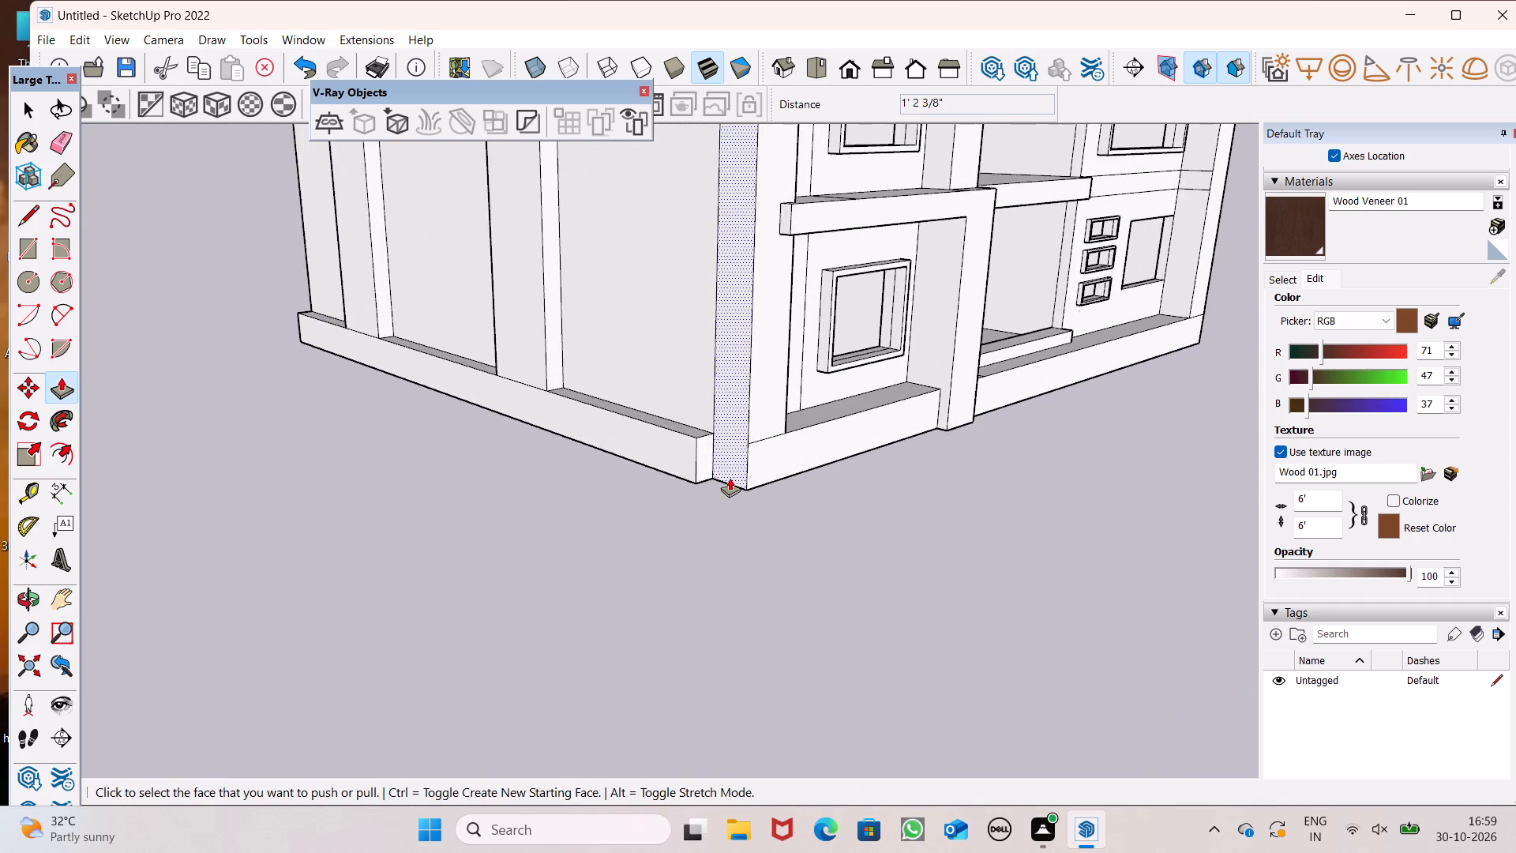
{"action": "middle_click_drag", "start_coordinate": [732, 481], "coordinate": [711, 513]}
{"action": "scroll", "coordinate": [696, 498], "scroll_direction": "up", "scroll_amount": 4}
{"action": "left_click_drag", "start_coordinate": [704, 496], "coordinate": [648, 459]}
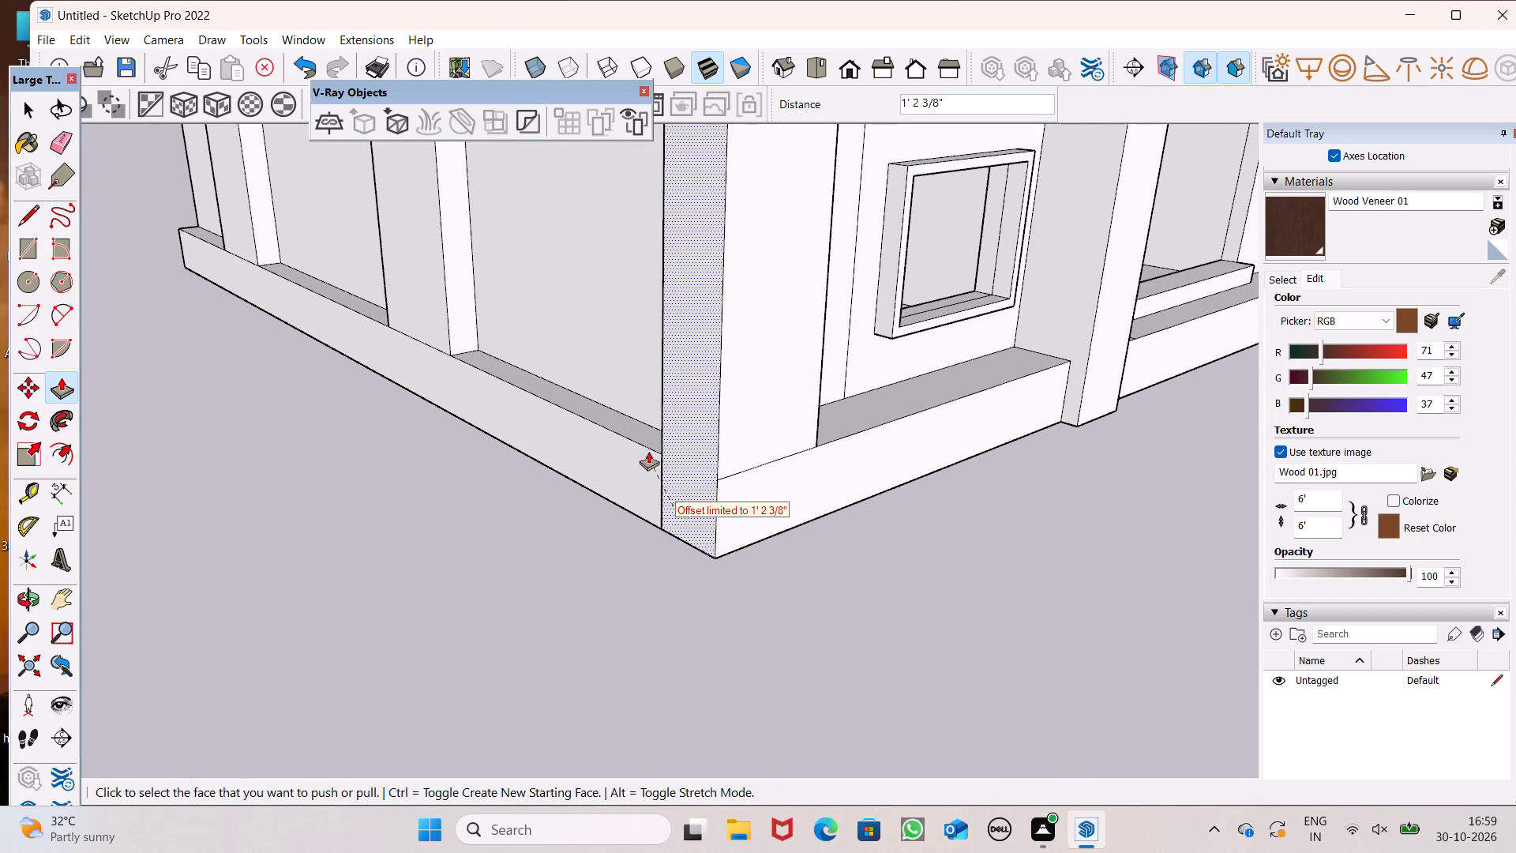
Examine the building's front facade and overall massing from a distance.
{"action": "scroll", "coordinate": [662, 456], "scroll_direction": "down", "scroll_amount": 10}
{"action": "middle_click_drag", "start_coordinate": [764, 537], "coordinate": [611, 544]}
{"action": "scroll", "coordinate": [619, 519], "scroll_direction": "down", "scroll_amount": 6}
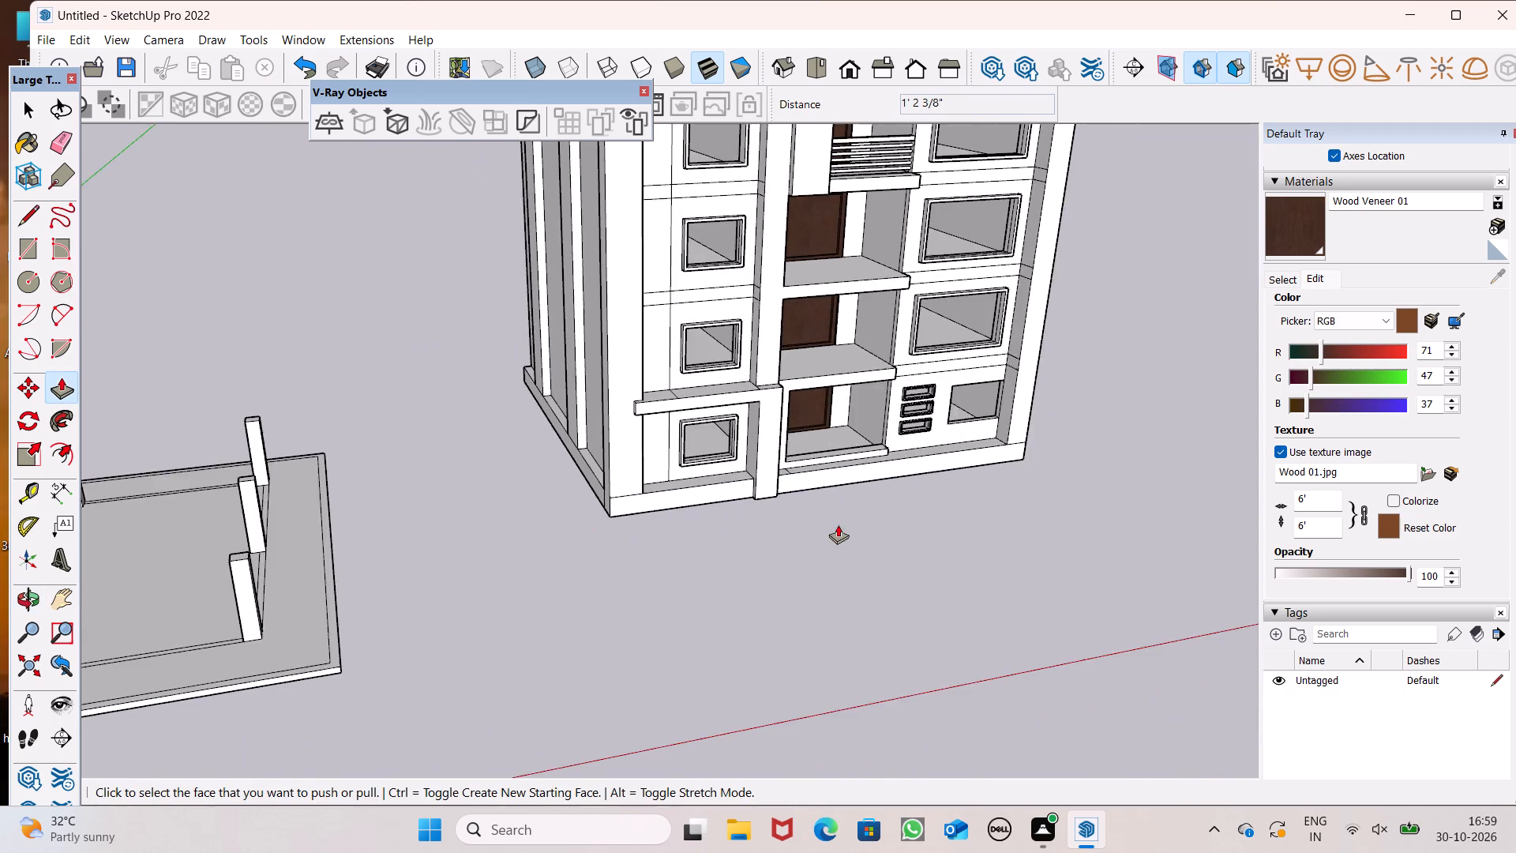
{"action": "middle_click_drag", "start_coordinate": [838, 524], "coordinate": [619, 562]}
{"action": "scroll", "coordinate": [595, 517], "scroll_direction": "down", "scroll_amount": 4}
{"action": "middle_click_drag", "start_coordinate": [856, 571], "coordinate": [864, 421]}
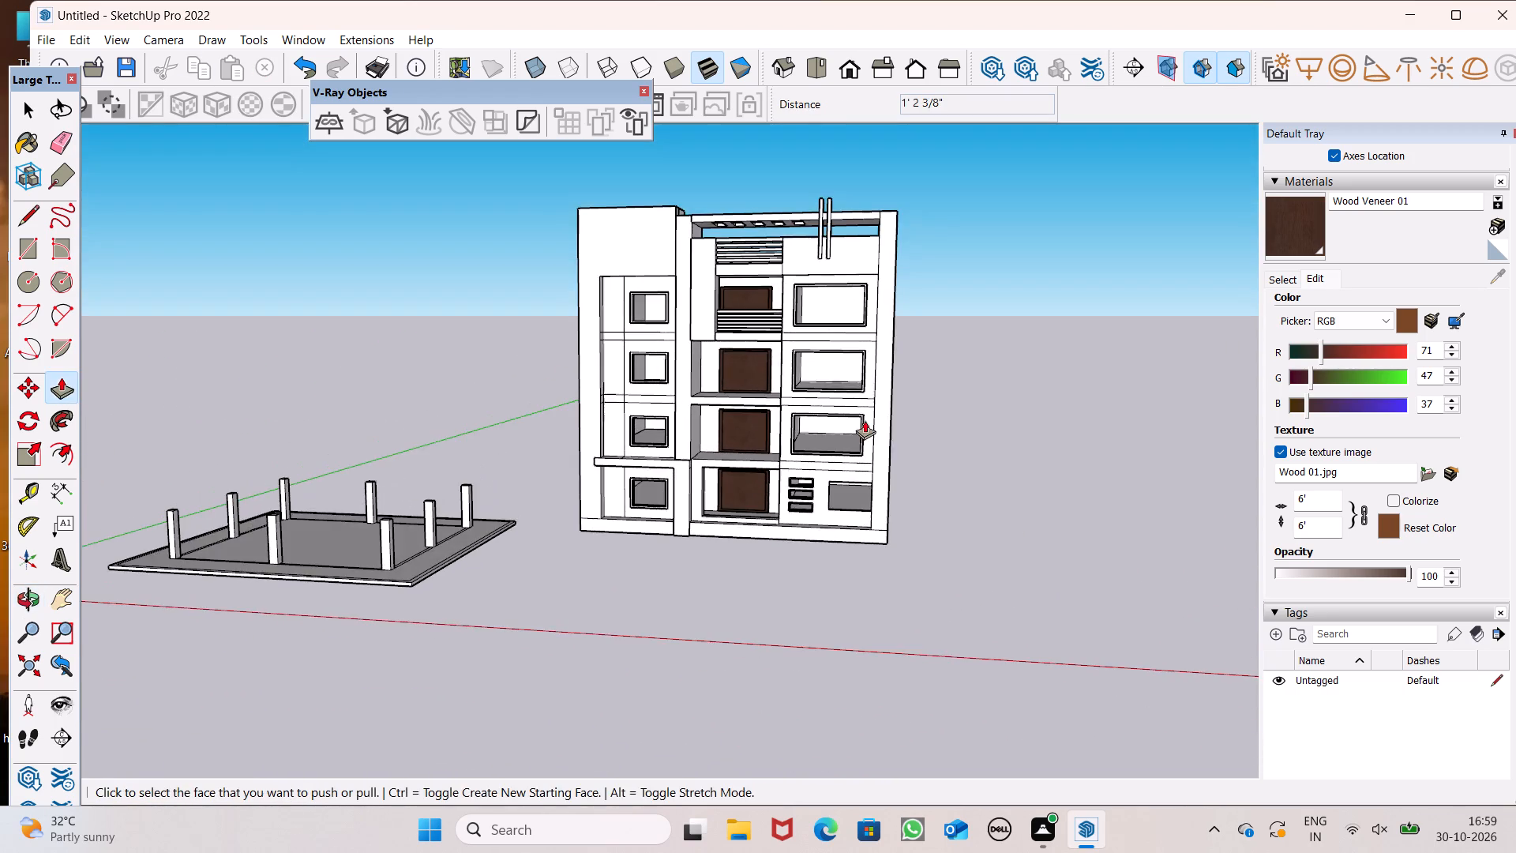
{"action": "scroll", "coordinate": [887, 461], "scroll_direction": "down", "scroll_amount": 3}
{"action": "middle_click_drag", "start_coordinate": [920, 544], "coordinate": [892, 535]}
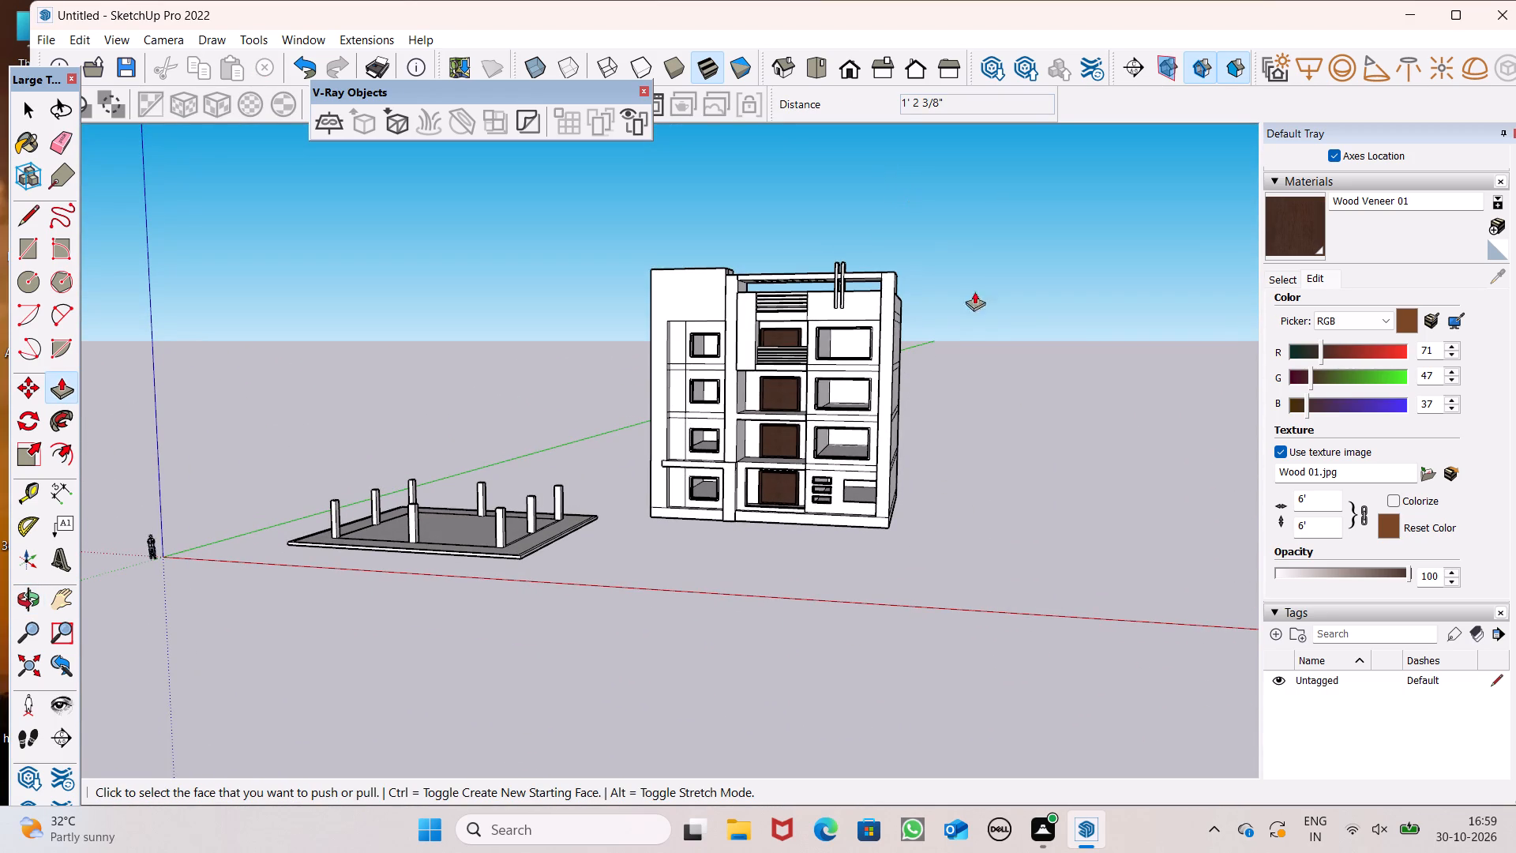
{"action": "scroll", "coordinate": [986, 372], "scroll_direction": "down", "scroll_amount": 1}
{"action": "scroll", "coordinate": [990, 377], "scroll_direction": "up", "scroll_amount": 1}
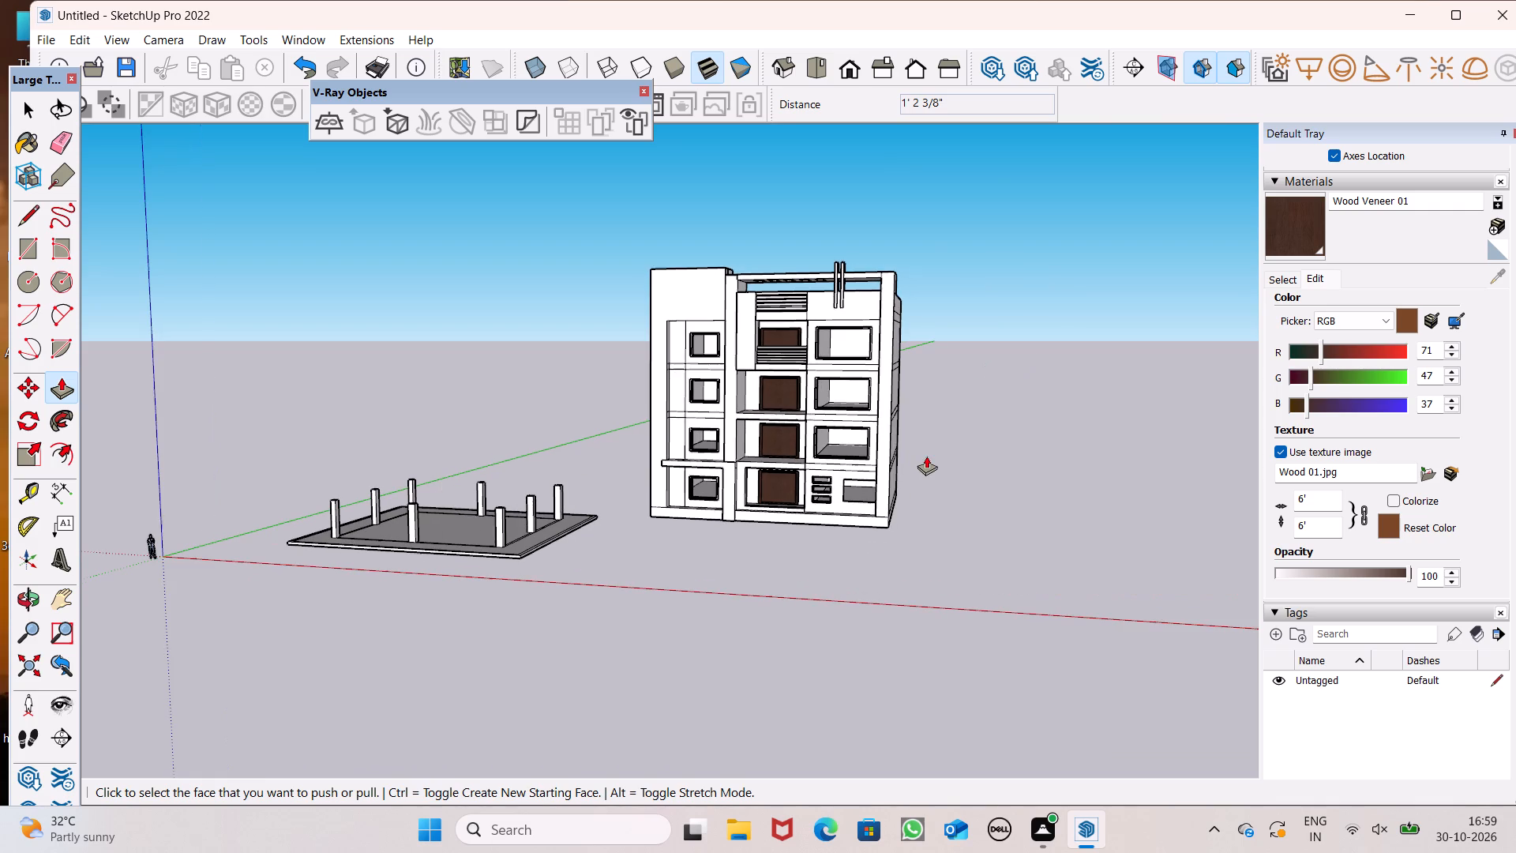
{"action": "scroll", "coordinate": [1103, 348], "scroll_direction": "down", "scroll_amount": 3}
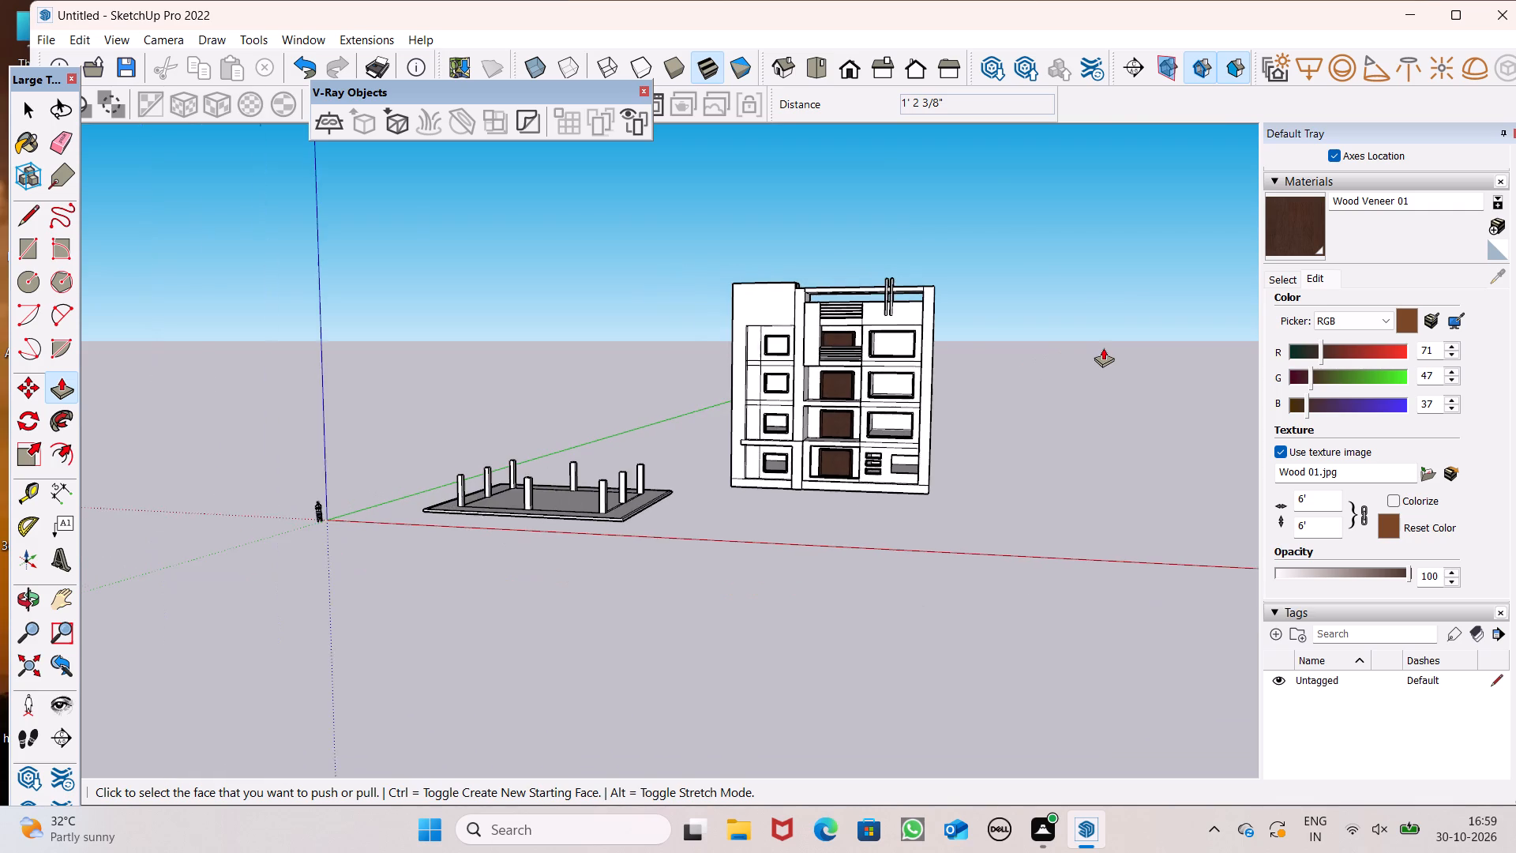
{"action": "scroll", "coordinate": [1104, 348], "scroll_direction": "down", "scroll_amount": 3}
{"action": "scroll", "coordinate": [818, 460], "scroll_direction": "up", "scroll_amount": 5}
{"action": "scroll", "coordinate": [822, 365], "scroll_direction": "down", "scroll_amount": 1}
Erase the stray horizontal lines across the side reveal of the recessed window bay, at both floor-line bands.
{"action": "scroll", "coordinate": [825, 350], "scroll_direction": "up", "scroll_amount": 3}
{"action": "scroll", "coordinate": [812, 277], "scroll_direction": "up", "scroll_amount": 4}
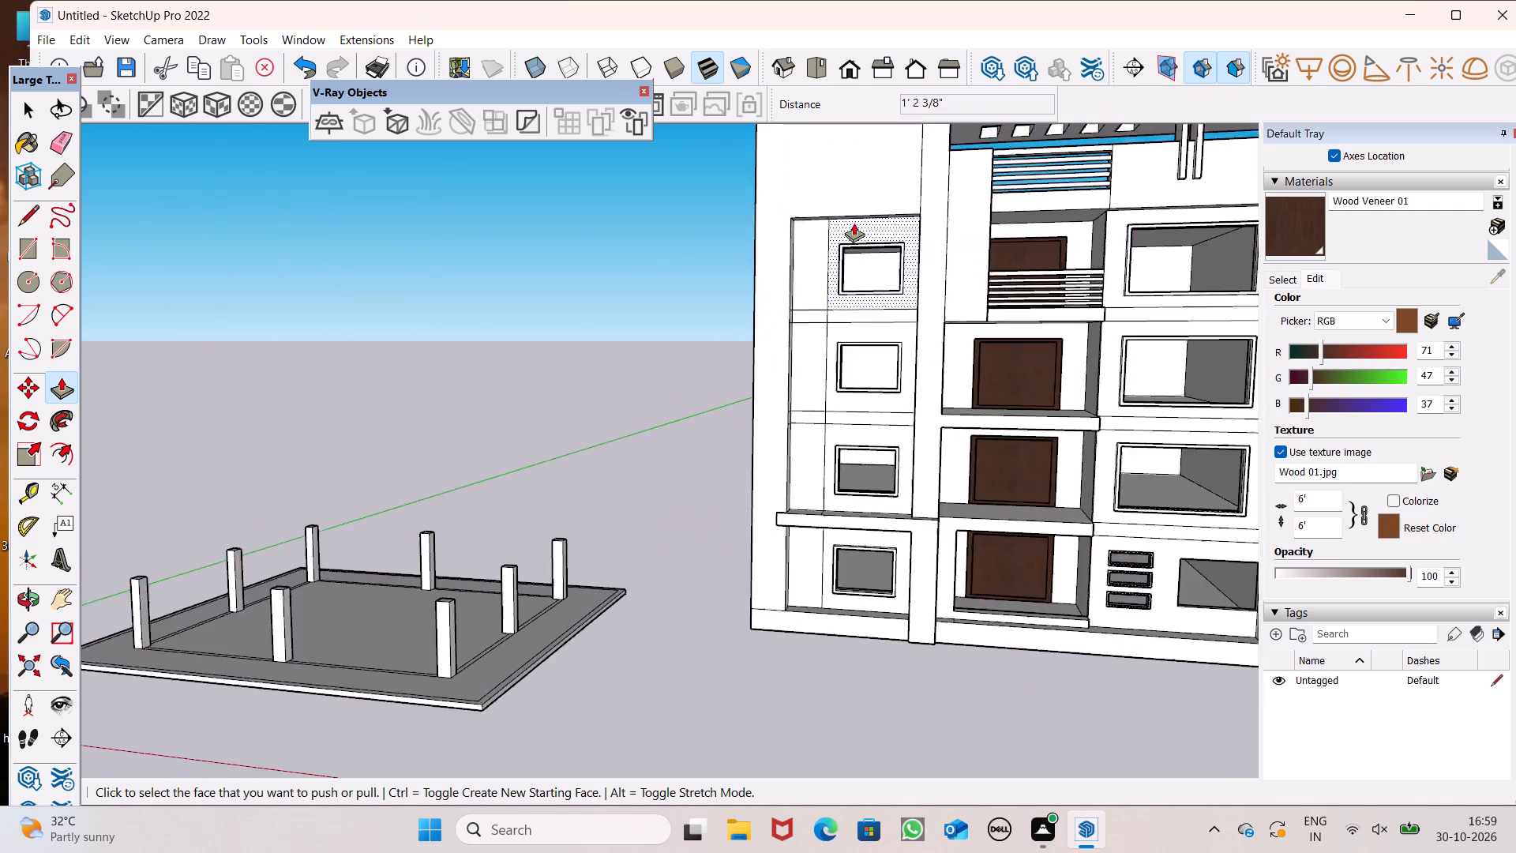
{"action": "scroll", "coordinate": [854, 223], "scroll_direction": "up", "scroll_amount": 2}
{"action": "middle_click_drag", "start_coordinate": [871, 273], "coordinate": [745, 305]}
{"action": "scroll", "coordinate": [871, 273], "scroll_direction": "up", "scroll_amount": 1}
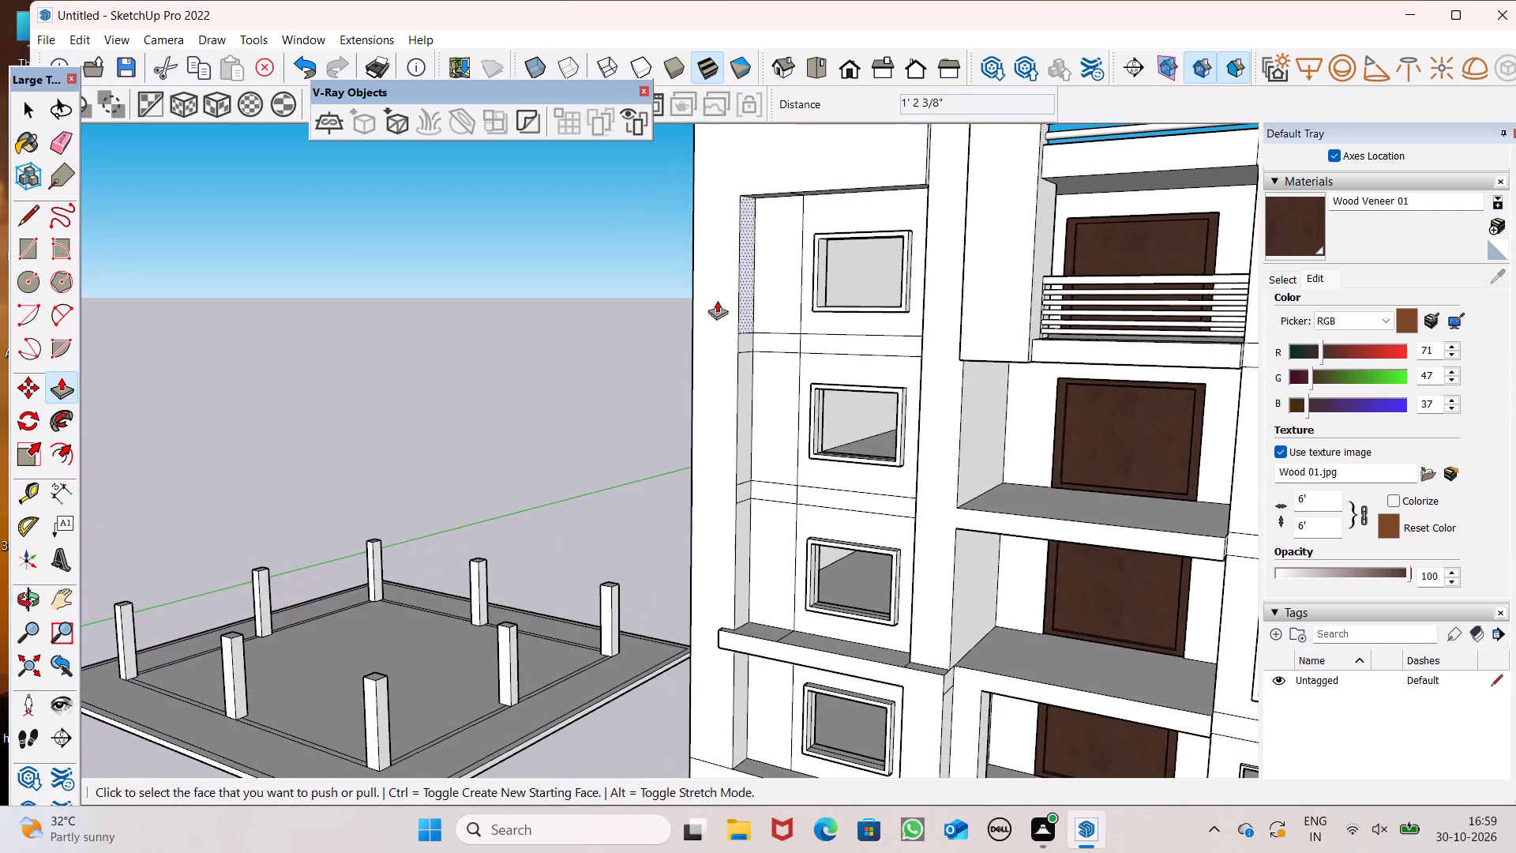
{"action": "left_click", "coordinate": [78, 143]}
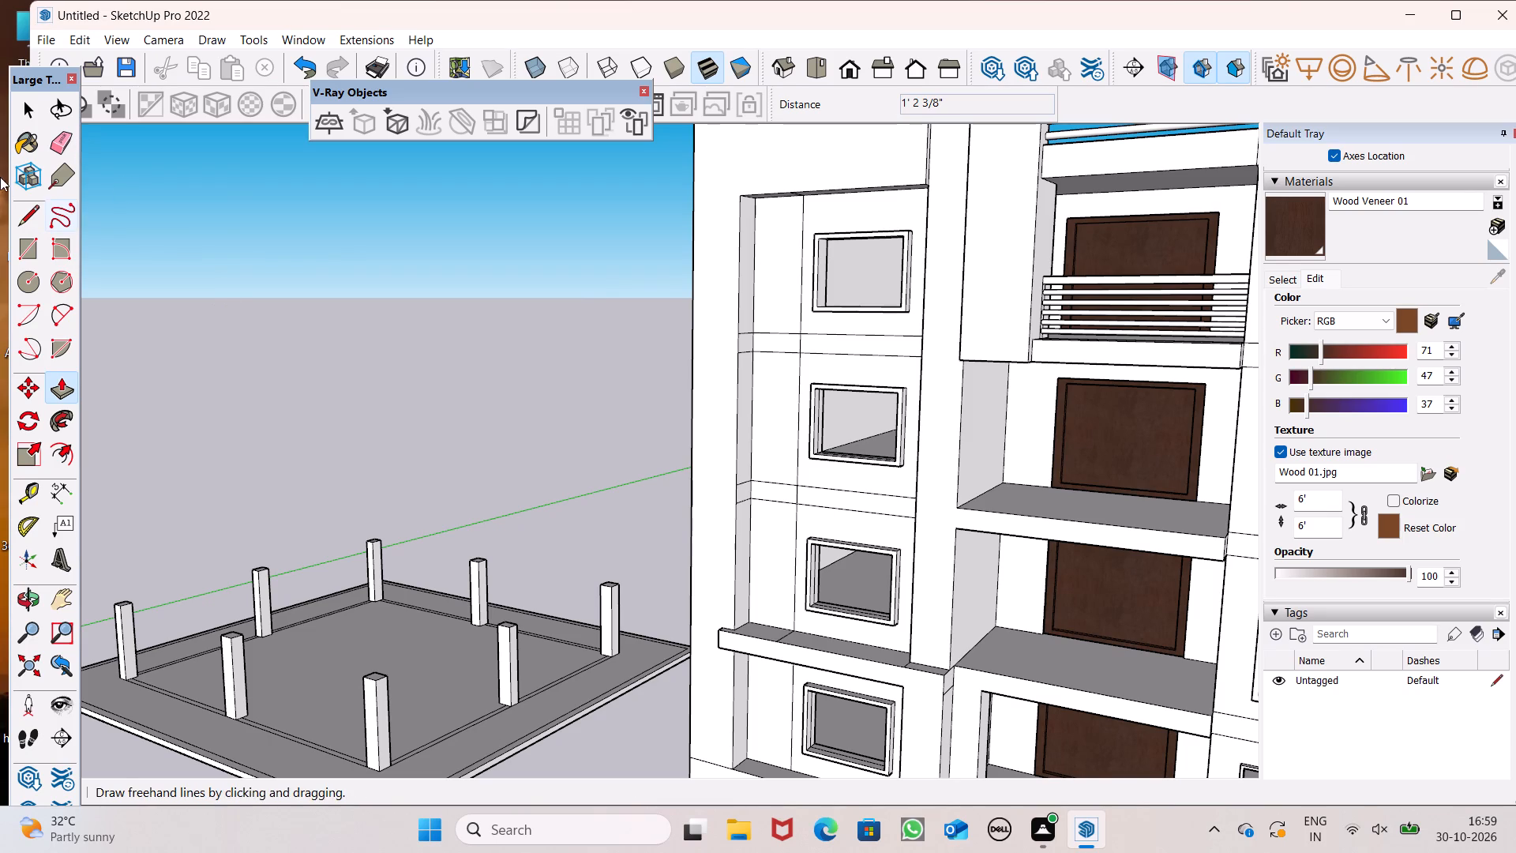
{"action": "left_click", "coordinate": [66, 141]}
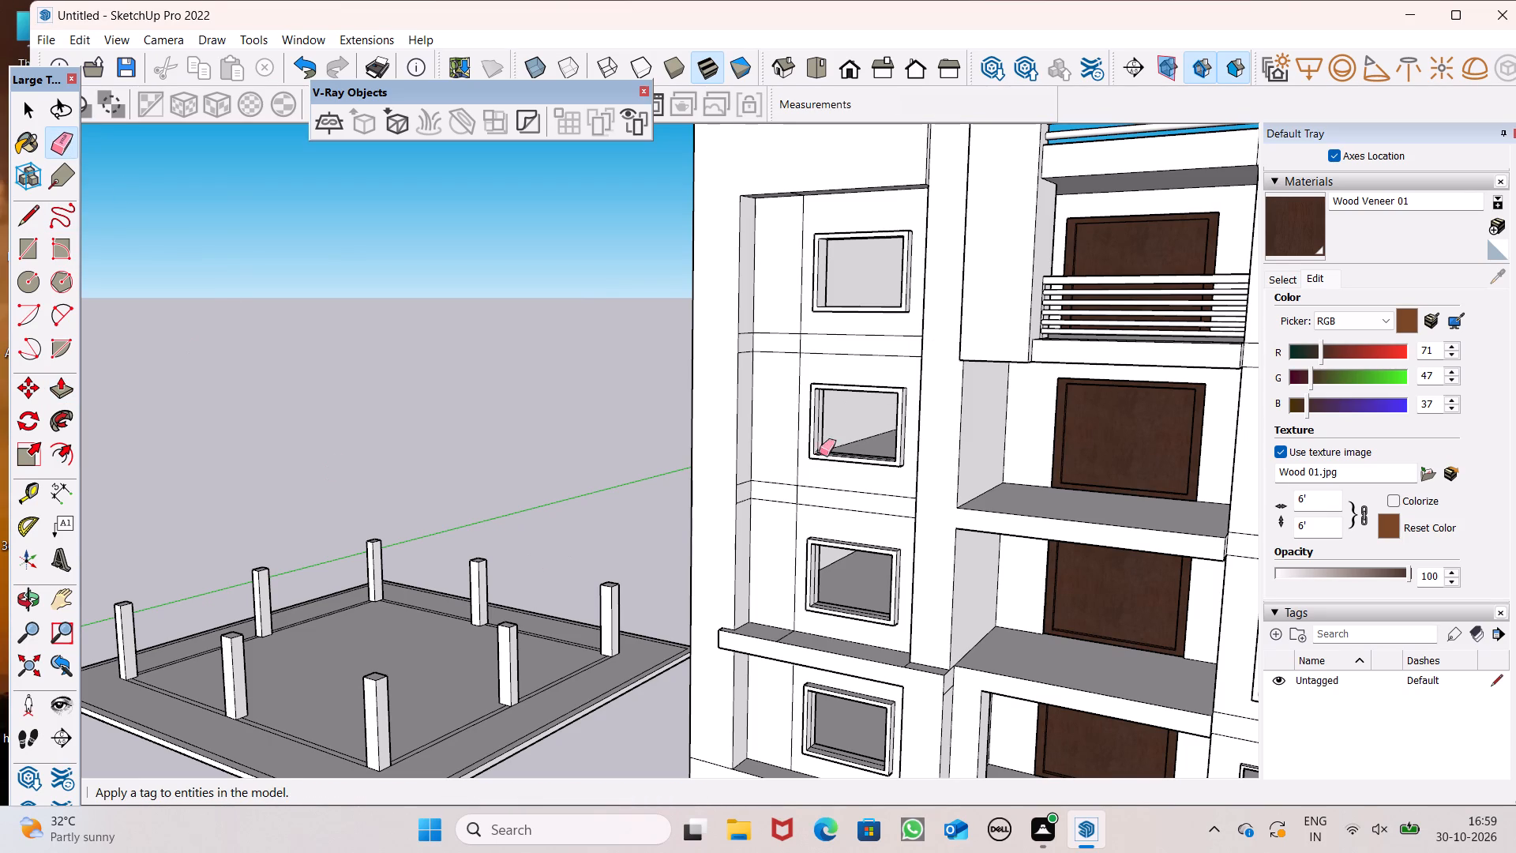
{"action": "middle_click_drag", "start_coordinate": [797, 464], "coordinate": [667, 439]}
{"action": "scroll", "coordinate": [794, 370], "scroll_direction": "up", "scroll_amount": 7}
{"action": "scroll", "coordinate": [707, 287], "scroll_direction": "up", "scroll_amount": 6}
{"action": "left_click_drag", "start_coordinate": [707, 303], "coordinate": [707, 329]}
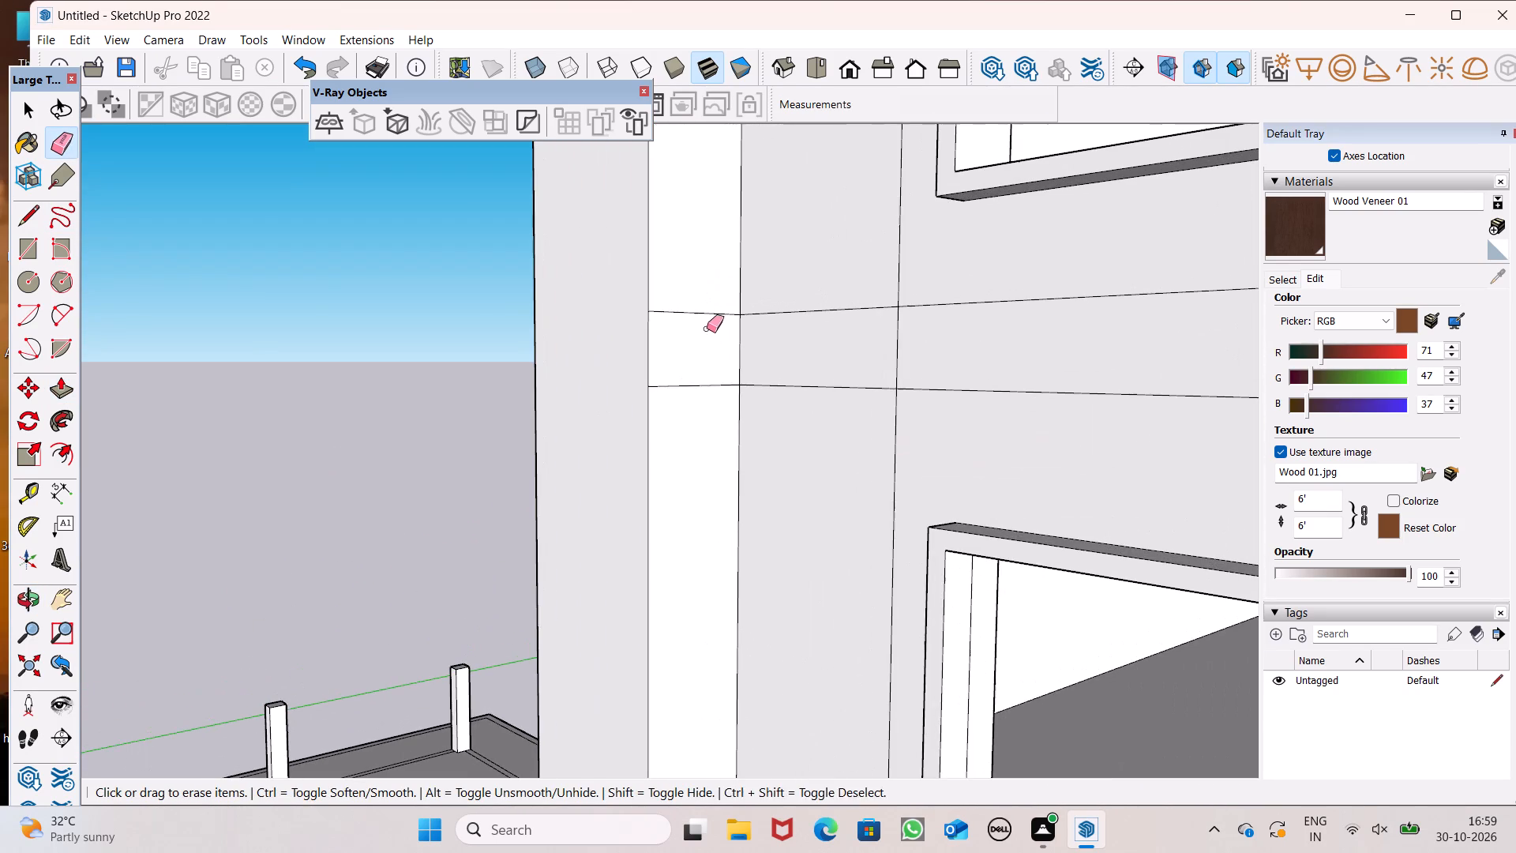
{"action": "left_click_drag", "start_coordinate": [707, 329], "coordinate": [686, 385]}
{"action": "scroll", "coordinate": [725, 275], "scroll_direction": "down", "scroll_amount": 11}
{"action": "scroll", "coordinate": [702, 501], "scroll_direction": "up", "scroll_amount": 6}
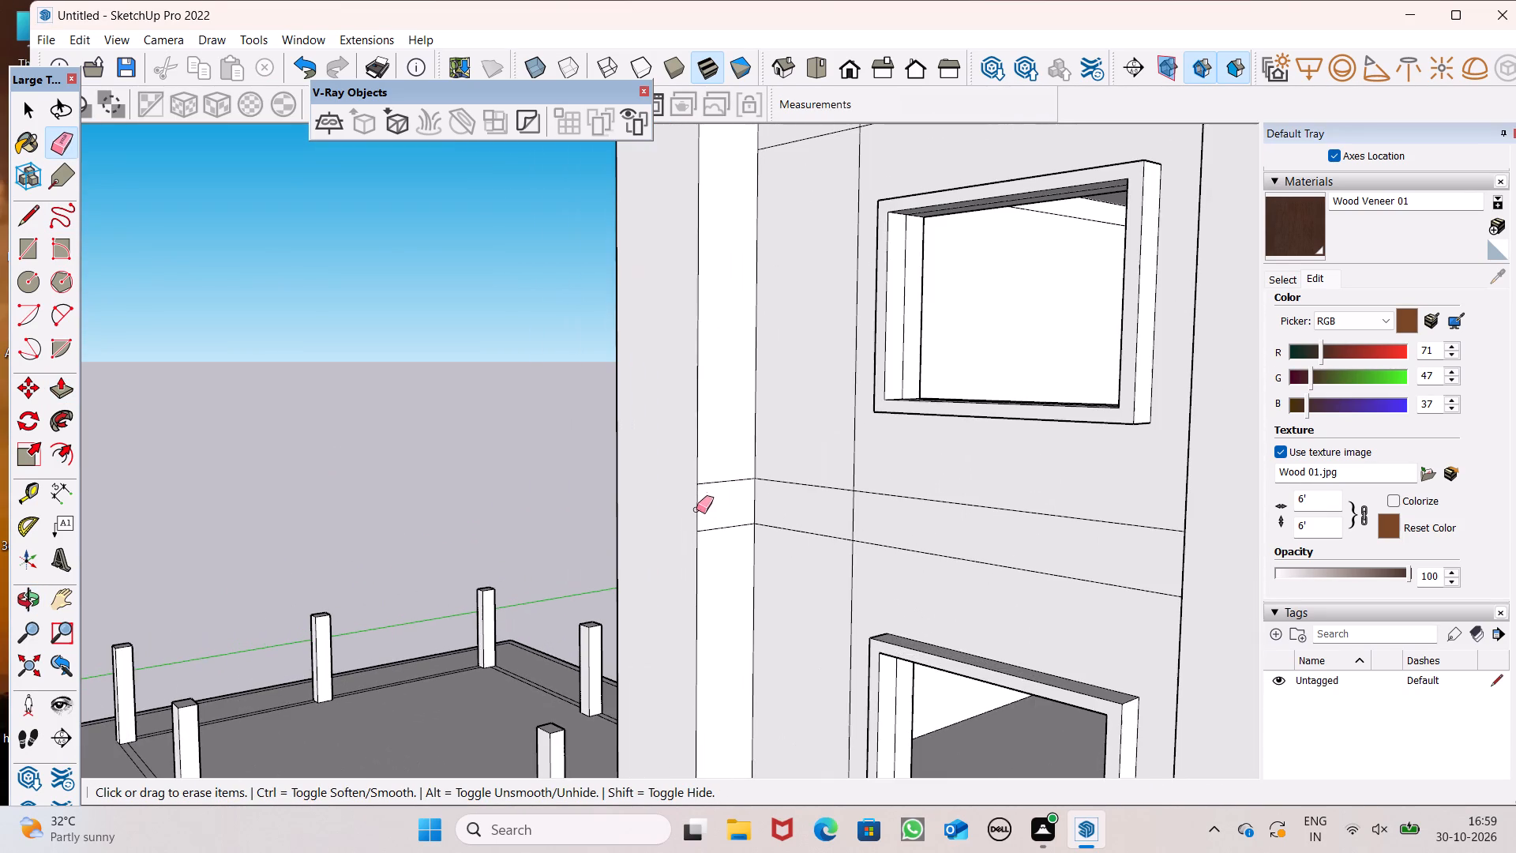
{"action": "left_click_drag", "start_coordinate": [710, 483], "coordinate": [715, 521]}
Erase the two upper floor-line segments crossing the narrow vertical strip beside the recessed bay's windows.
{"action": "scroll", "coordinate": [905, 348], "scroll_direction": "down", "scroll_amount": 13}
{"action": "middle_click_drag", "start_coordinate": [769, 373], "coordinate": [880, 518]}
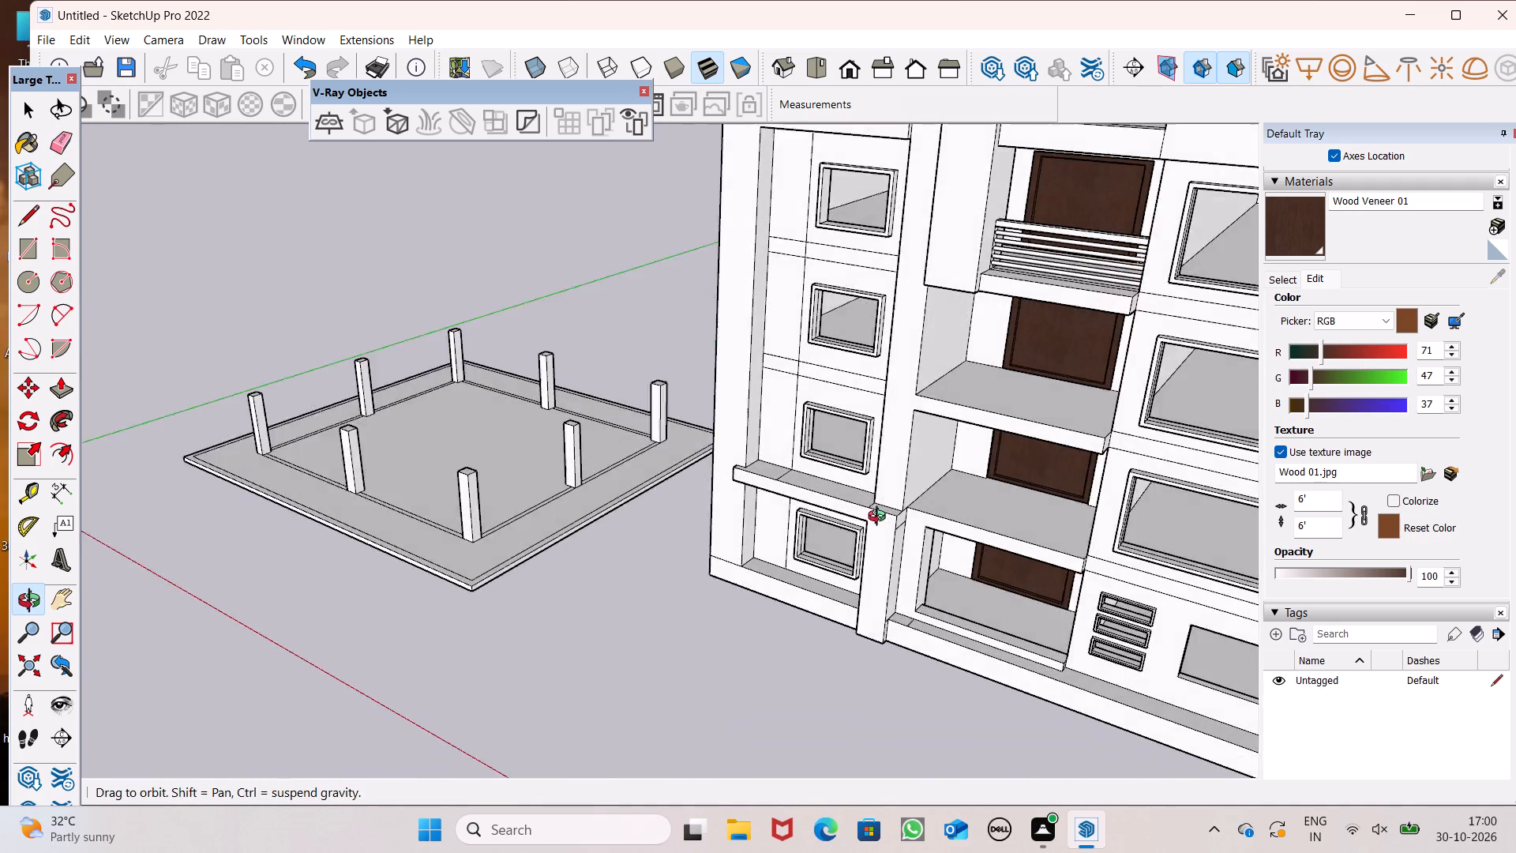
{"action": "middle_click_drag", "start_coordinate": [880, 518], "coordinate": [894, 507]}
{"action": "scroll", "coordinate": [892, 526], "scroll_direction": "up", "scroll_amount": 1}
{"action": "scroll", "coordinate": [865, 419], "scroll_direction": "down", "scroll_amount": 5}
{"action": "scroll", "coordinate": [716, 391], "scroll_direction": "up", "scroll_amount": 1}
{"action": "scroll", "coordinate": [847, 319], "scroll_direction": "up", "scroll_amount": 7}
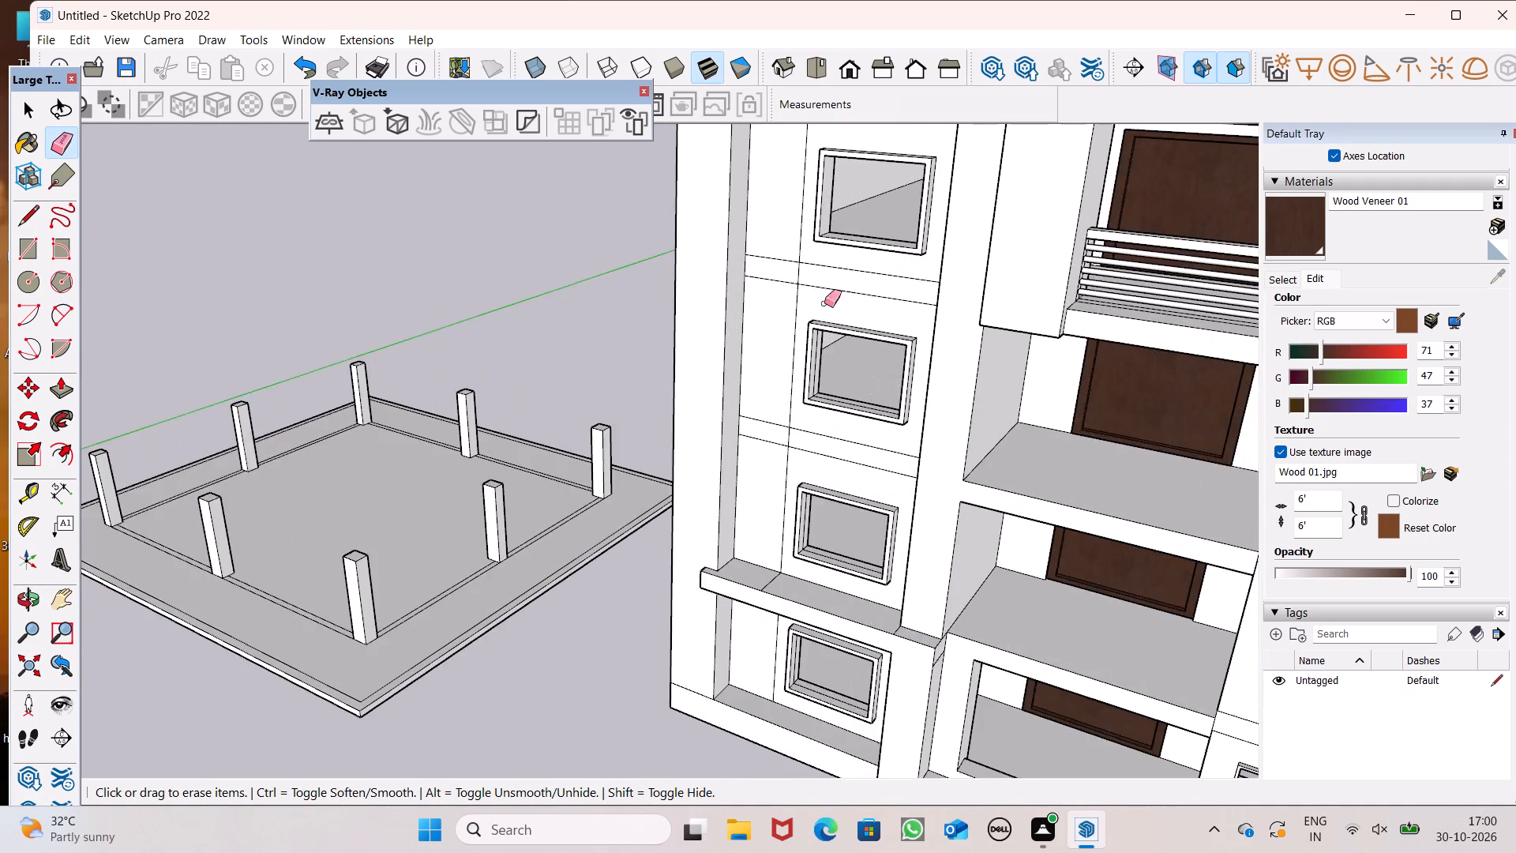
{"action": "scroll", "coordinate": [835, 319], "scroll_direction": "up", "scroll_amount": 1}
{"action": "middle_click_drag", "start_coordinate": [837, 324], "coordinate": [874, 347]}
{"action": "scroll", "coordinate": [831, 272], "scroll_direction": "up", "scroll_amount": 4}
{"action": "left_click_drag", "start_coordinate": [715, 238], "coordinate": [718, 295]}
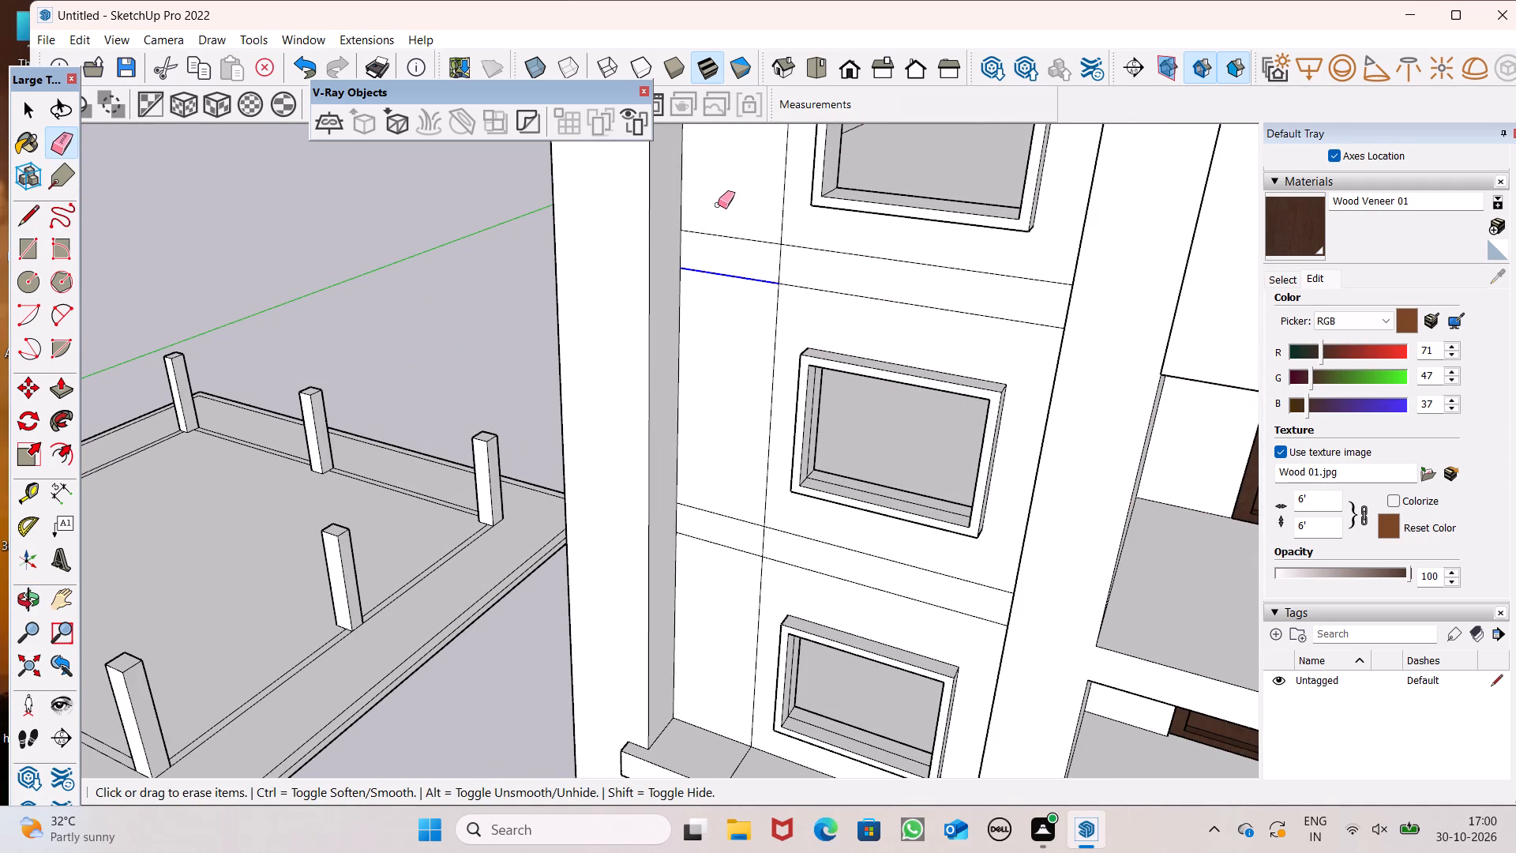
{"action": "left_click_drag", "start_coordinate": [724, 200], "coordinate": [732, 256]}
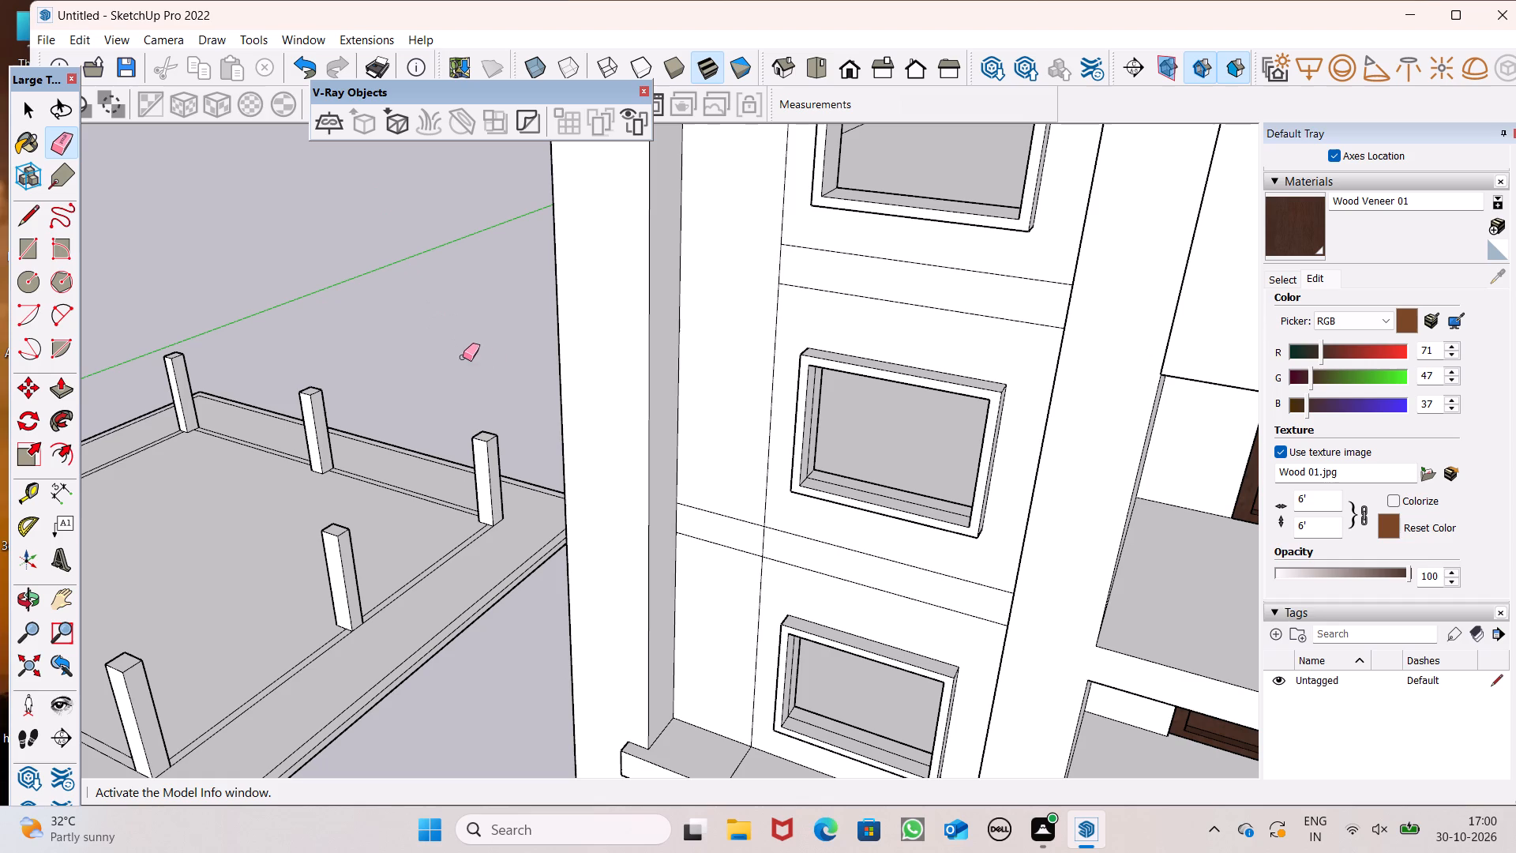
Erase the two lower floor-line segments crossing the same narrow strip, between the second and third windows from the top.
{"action": "scroll", "coordinate": [684, 430], "scroll_direction": "down", "scroll_amount": 5}
{"action": "middle_click_drag", "start_coordinate": [768, 503], "coordinate": [861, 453]}
{"action": "scroll", "coordinate": [861, 453], "scroll_direction": "up", "scroll_amount": 1}
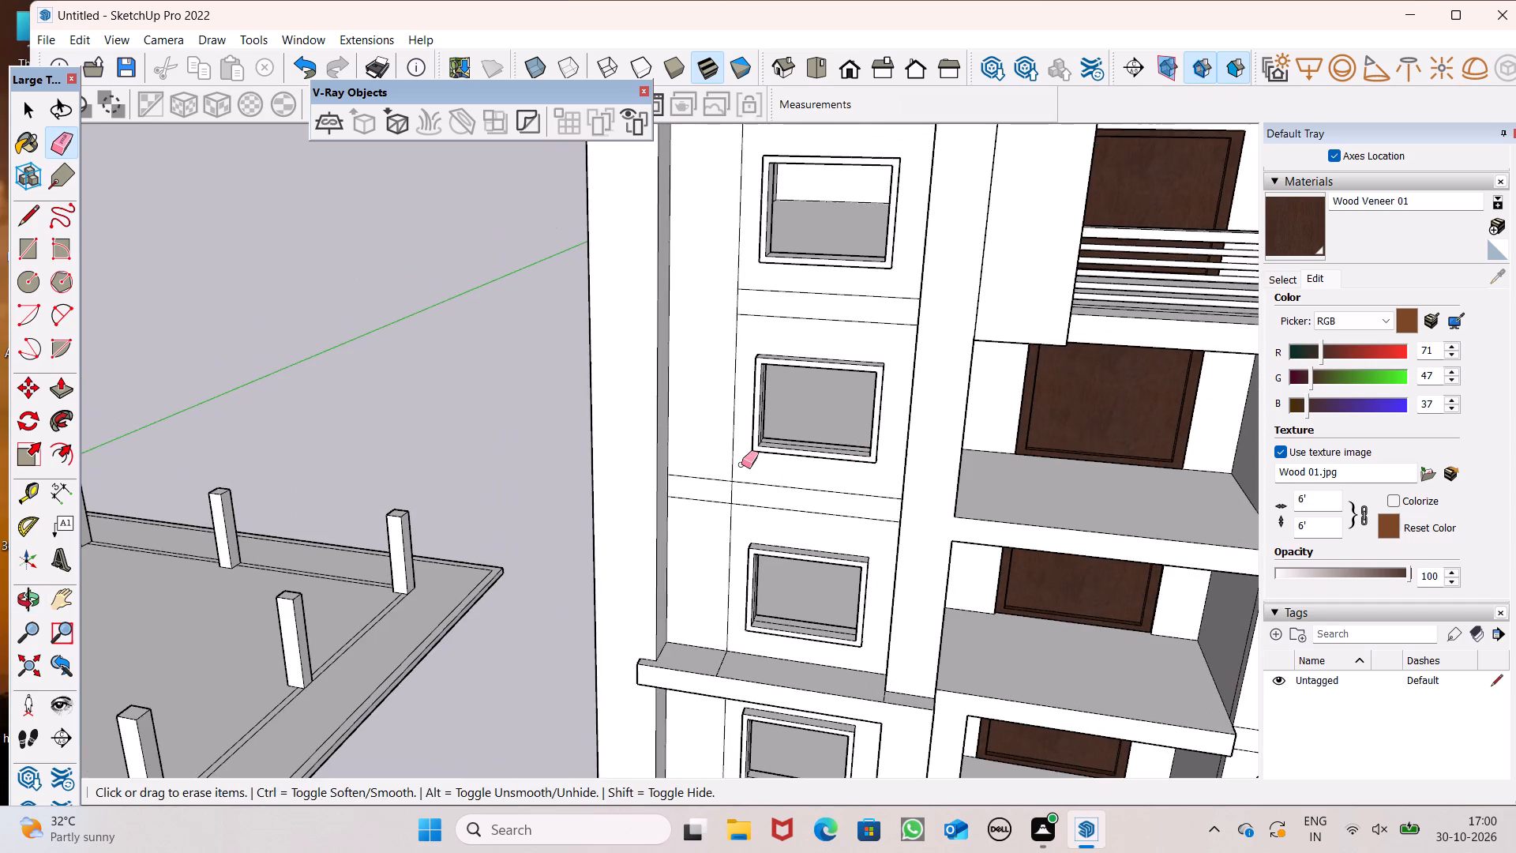
{"action": "scroll", "coordinate": [746, 502], "scroll_direction": "down", "scroll_amount": 4}
{"action": "middle_click_drag", "start_coordinate": [745, 504], "coordinate": [728, 494]}
{"action": "left_click_drag", "start_coordinate": [715, 479], "coordinate": [715, 498]}
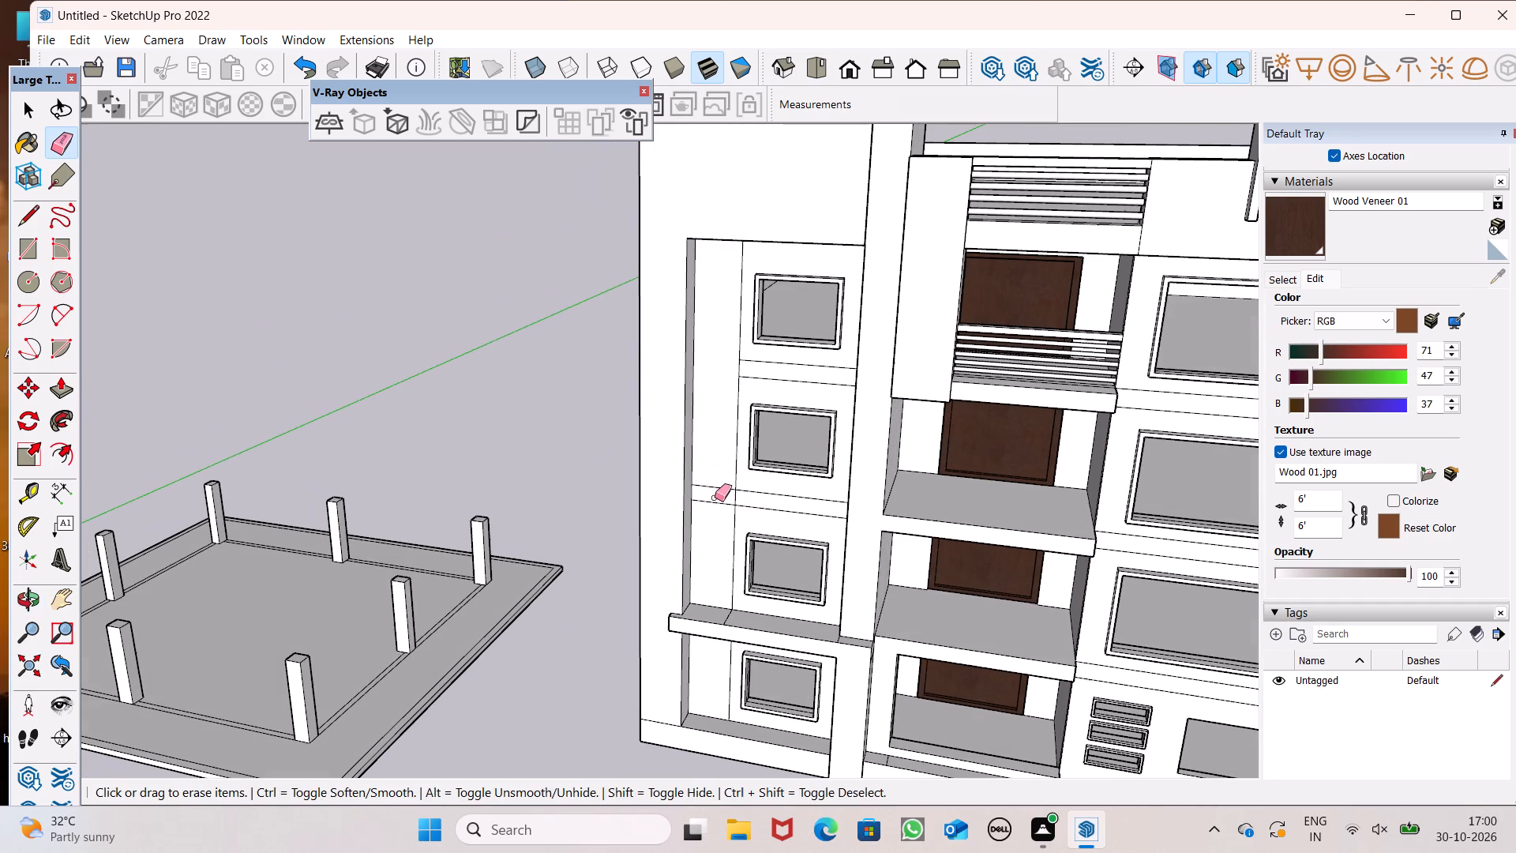
{"action": "left_click_drag", "start_coordinate": [715, 498], "coordinate": [712, 510]}
{"action": "key", "text": "space"}
Draw a horizontal line about 3' 11" long across the narrow strip, near the top of the recessed bay.
{"action": "scroll", "coordinate": [675, 355], "scroll_direction": "down", "scroll_amount": 3}
{"action": "middle_click_drag", "start_coordinate": [730, 368], "coordinate": [780, 214]}
{"action": "scroll", "coordinate": [782, 234], "scroll_direction": "up", "scroll_amount": 2}
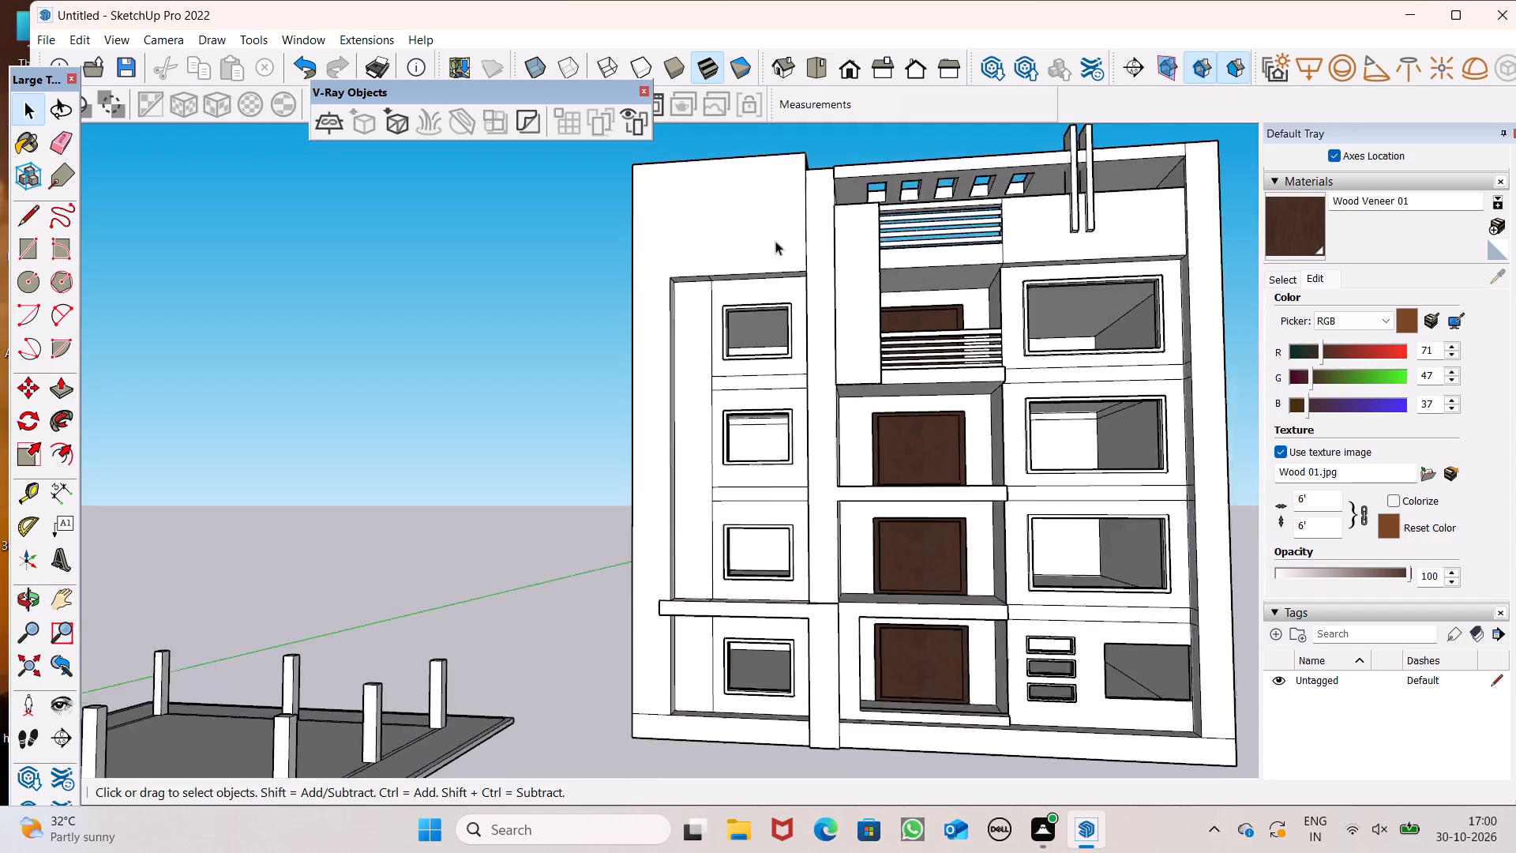
{"action": "scroll", "coordinate": [775, 241], "scroll_direction": "up", "scroll_amount": 5}
{"action": "middle_click_drag", "start_coordinate": [773, 286], "coordinate": [855, 284]}
{"action": "scroll", "coordinate": [855, 284], "scroll_direction": "up", "scroll_amount": 4}
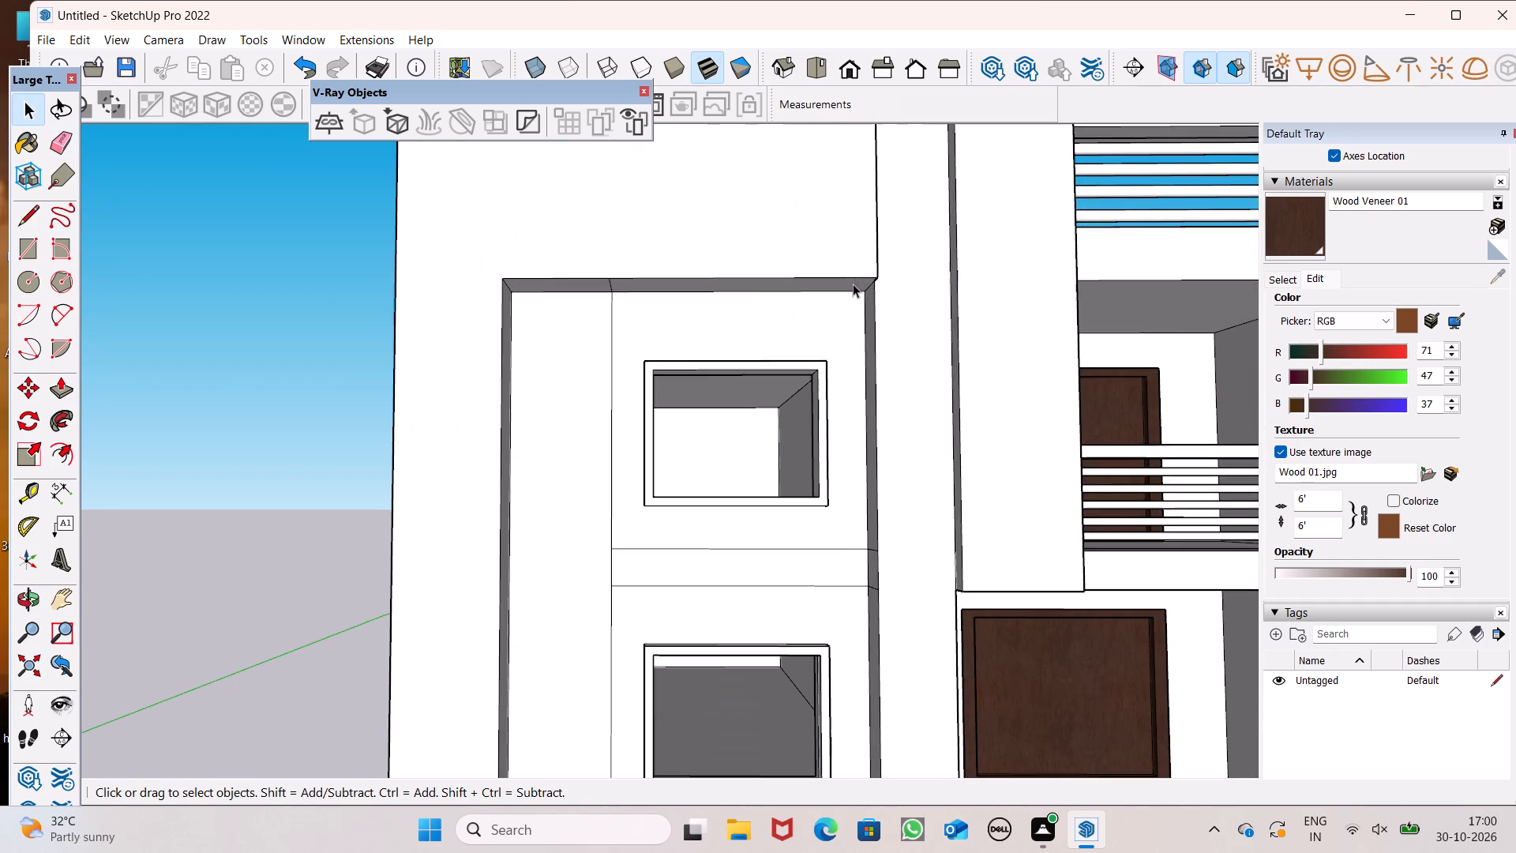
{"action": "scroll", "coordinate": [804, 326], "scroll_direction": "down", "scroll_amount": 3}
{"action": "scroll", "coordinate": [652, 347], "scroll_direction": "up", "scroll_amount": 1}
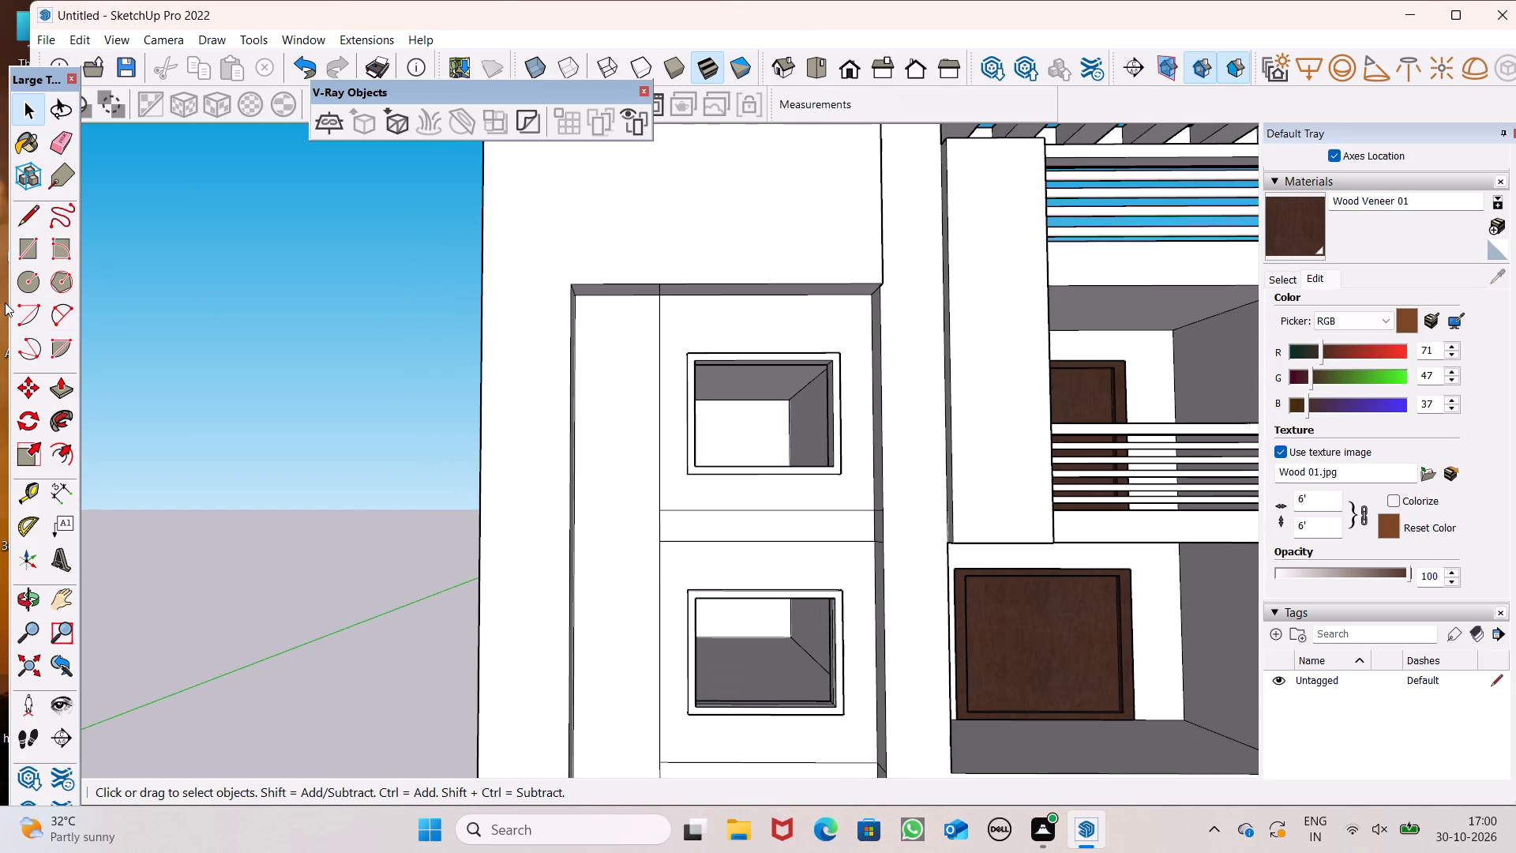
{"action": "left_click", "coordinate": [16, 220]}
{"action": "middle_click_drag", "start_coordinate": [501, 304], "coordinate": [486, 326]}
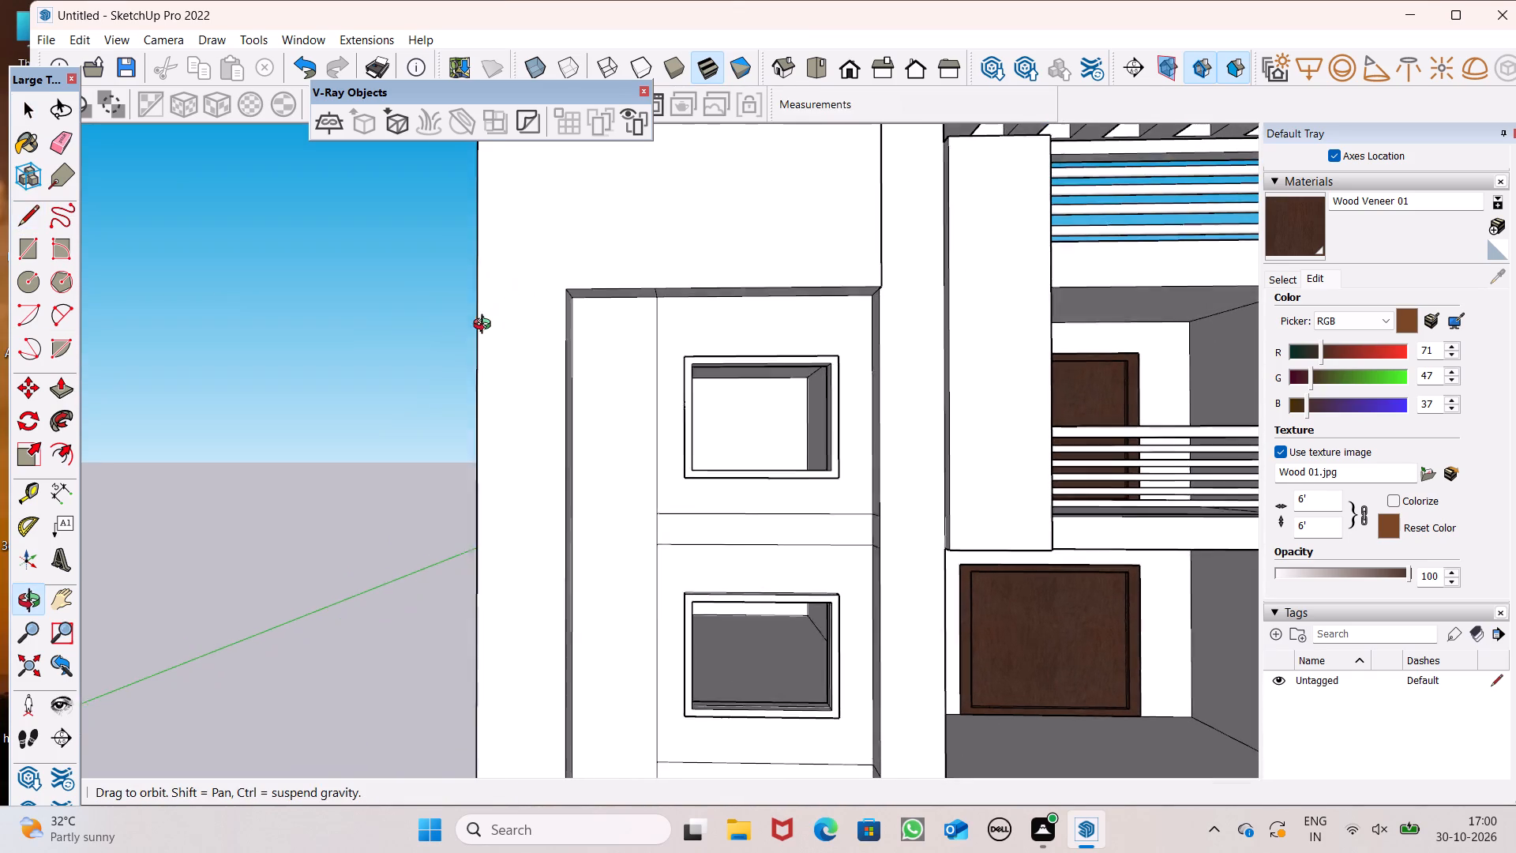
{"action": "middle_click_drag", "start_coordinate": [486, 326], "coordinate": [481, 329]}
{"action": "middle_click_drag", "start_coordinate": [592, 311], "coordinate": [580, 330]}
{"action": "scroll", "coordinate": [576, 319], "scroll_direction": "up", "scroll_amount": 1}
{"action": "middle_click_drag", "start_coordinate": [651, 369], "coordinate": [627, 319]}
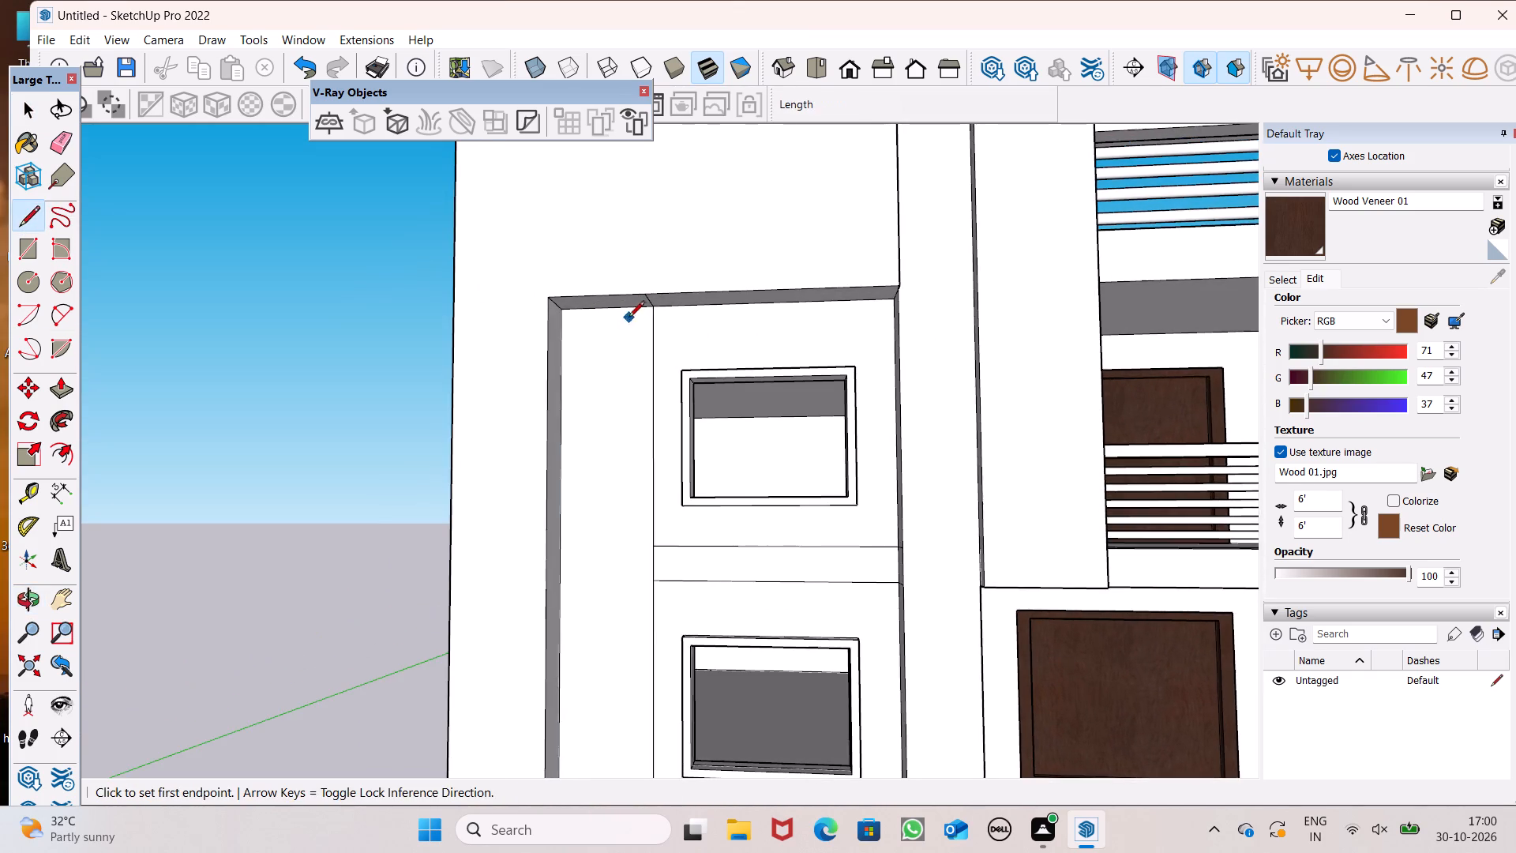
{"action": "middle_click_drag", "start_coordinate": [658, 344], "coordinate": [692, 346]}
{"action": "scroll", "coordinate": [662, 333], "scroll_direction": "up", "scroll_amount": 2}
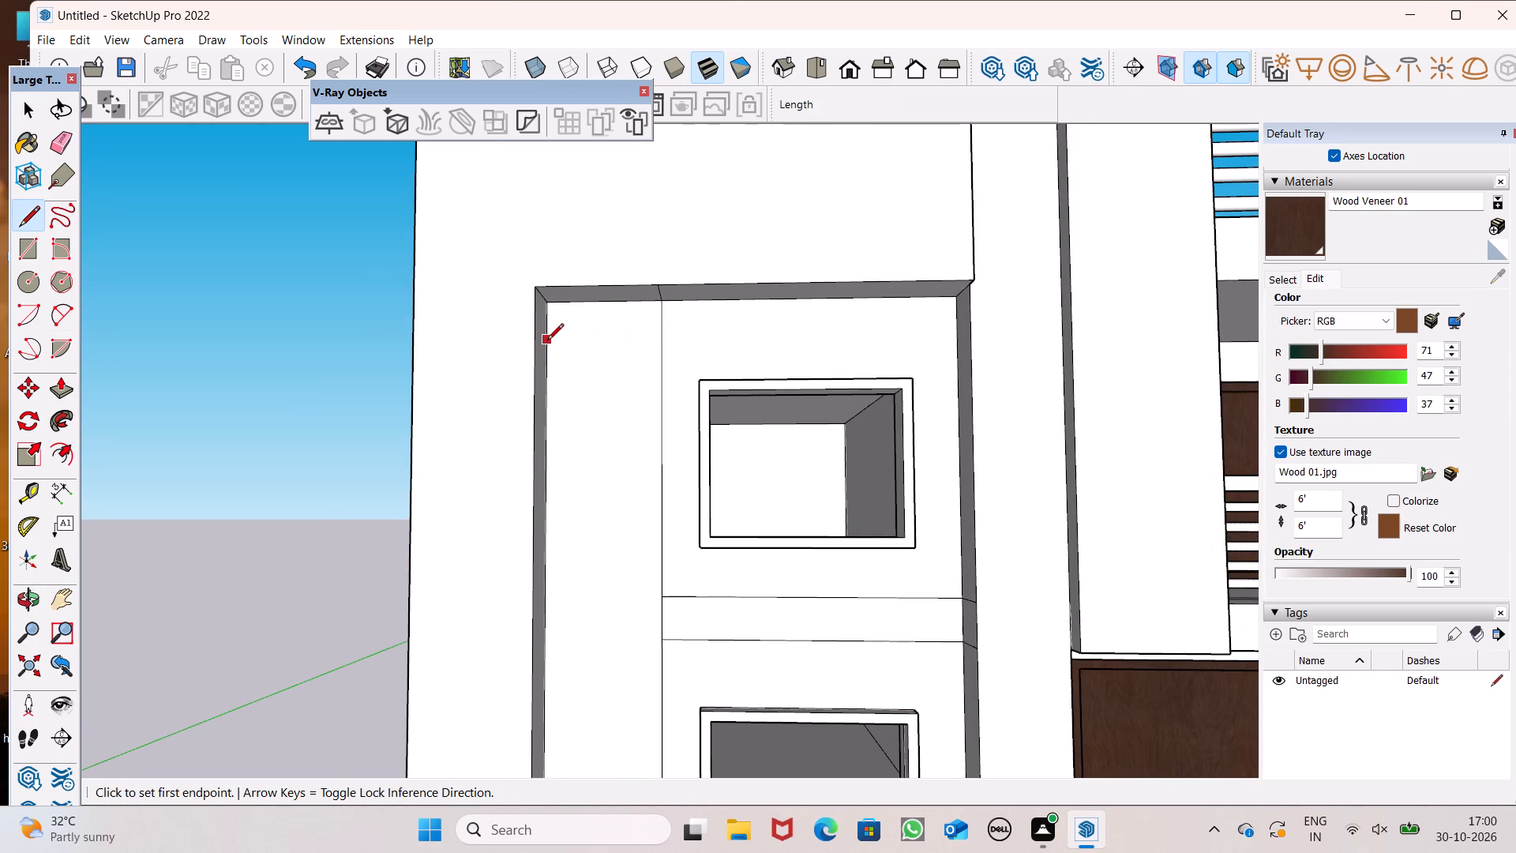
{"action": "left_click", "coordinate": [547, 344]}
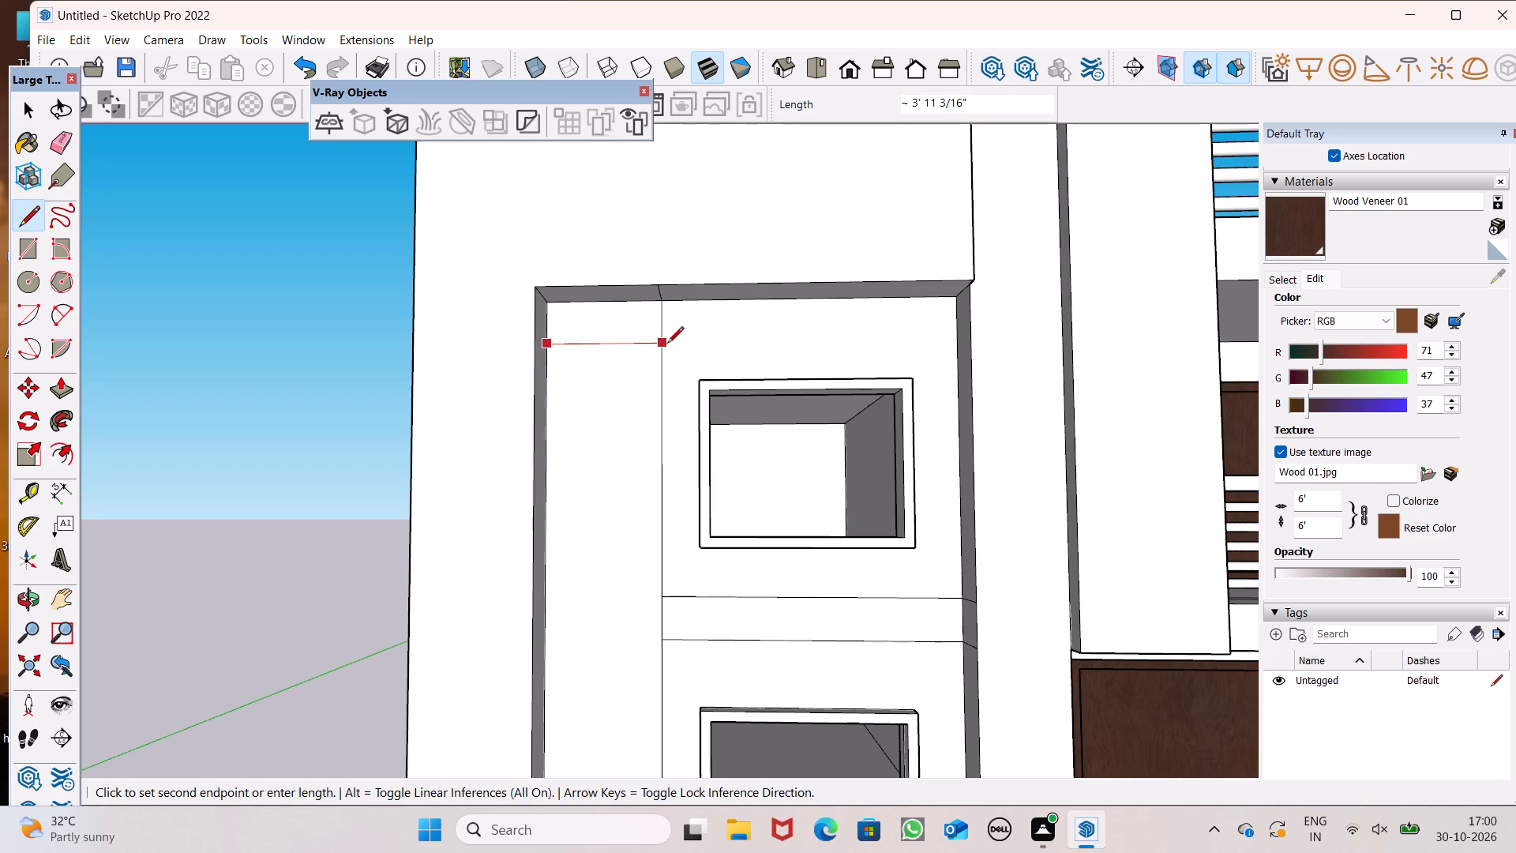
{"action": "left_click", "coordinate": [667, 344]}
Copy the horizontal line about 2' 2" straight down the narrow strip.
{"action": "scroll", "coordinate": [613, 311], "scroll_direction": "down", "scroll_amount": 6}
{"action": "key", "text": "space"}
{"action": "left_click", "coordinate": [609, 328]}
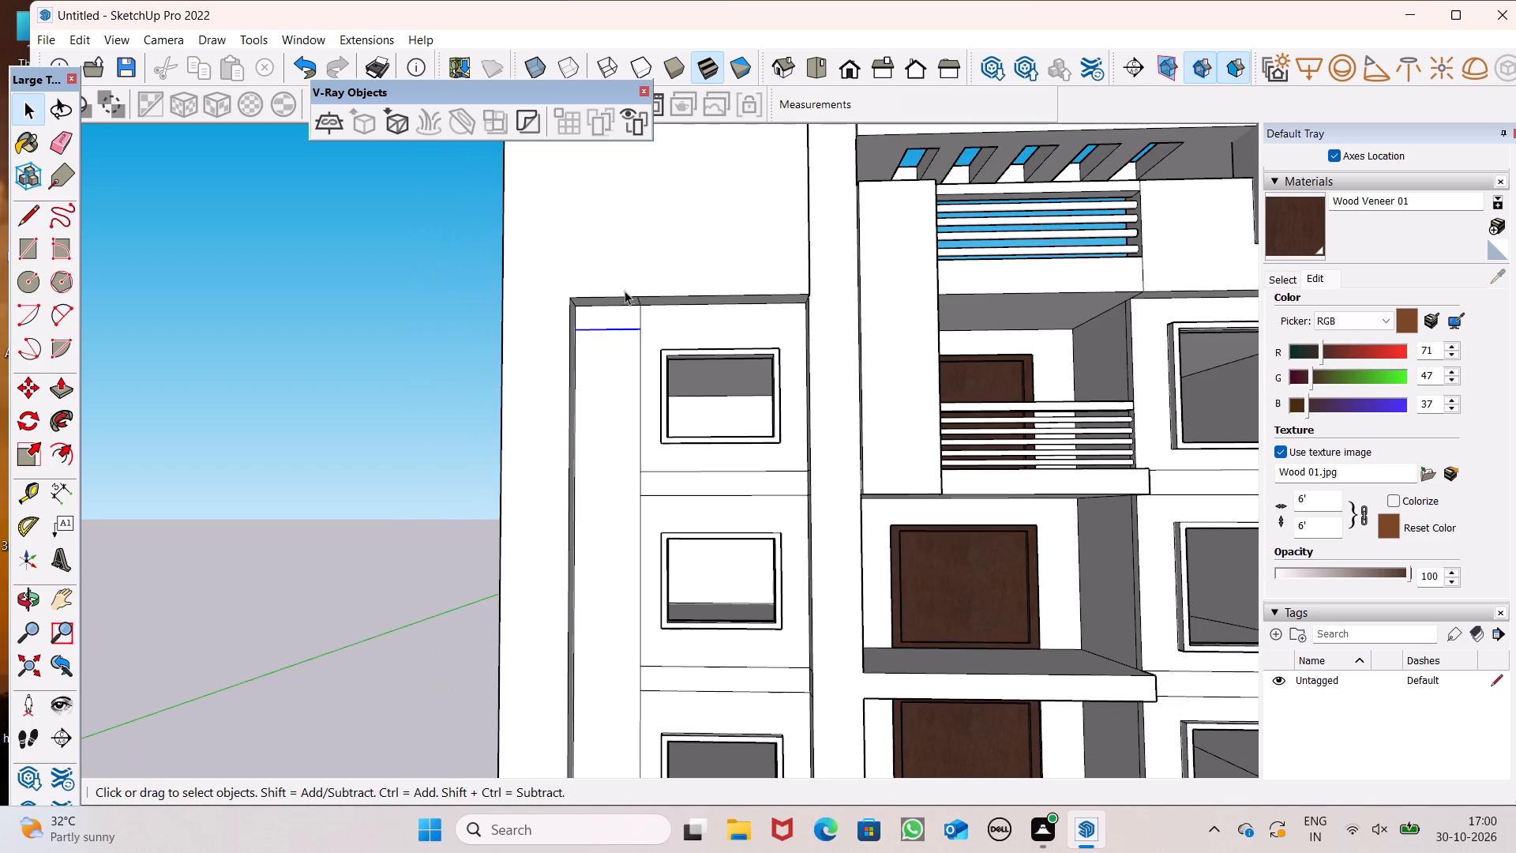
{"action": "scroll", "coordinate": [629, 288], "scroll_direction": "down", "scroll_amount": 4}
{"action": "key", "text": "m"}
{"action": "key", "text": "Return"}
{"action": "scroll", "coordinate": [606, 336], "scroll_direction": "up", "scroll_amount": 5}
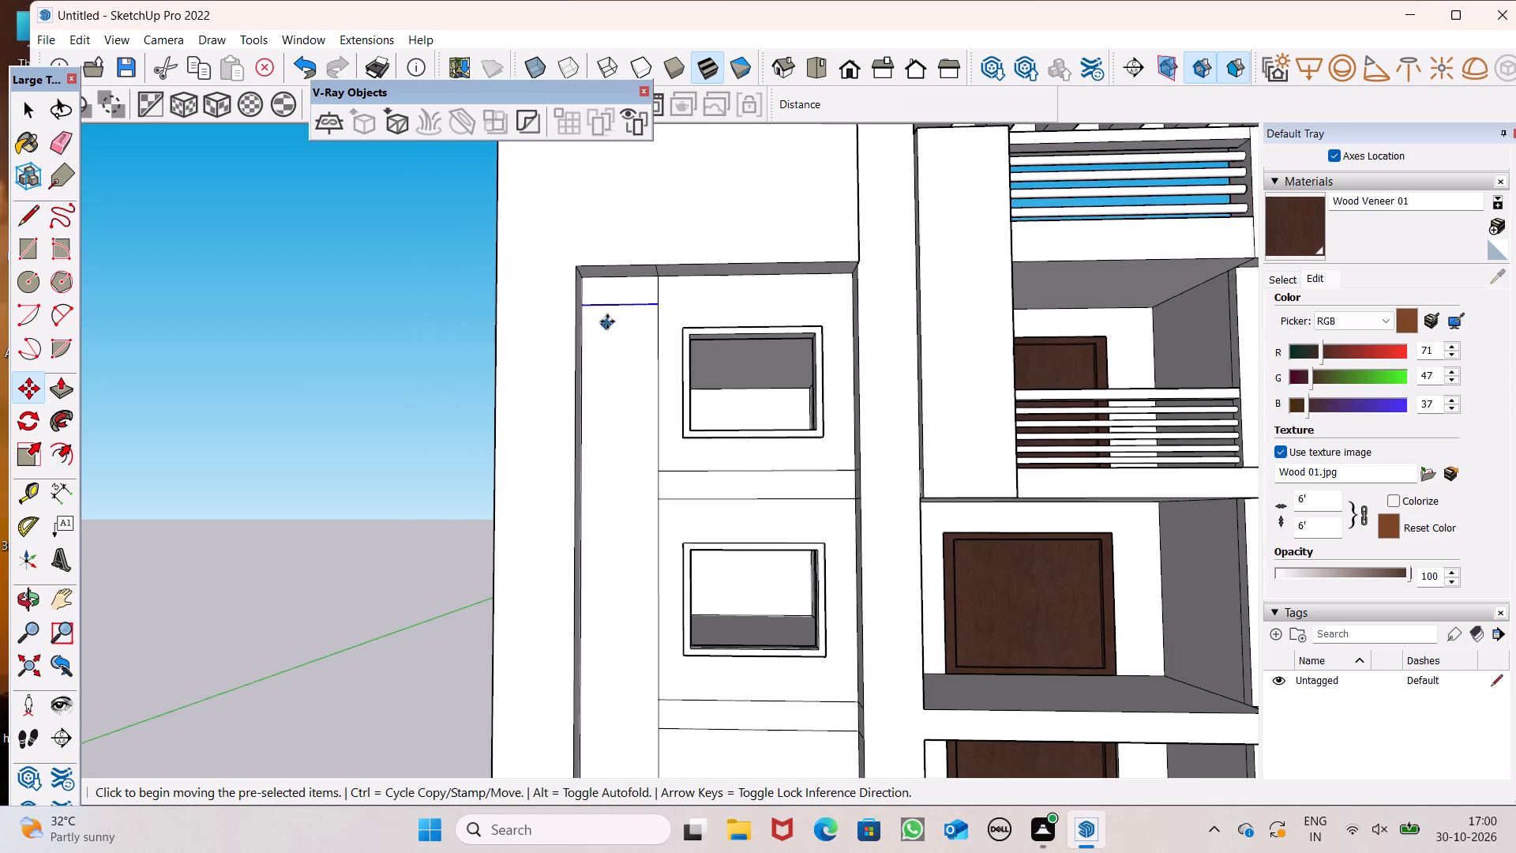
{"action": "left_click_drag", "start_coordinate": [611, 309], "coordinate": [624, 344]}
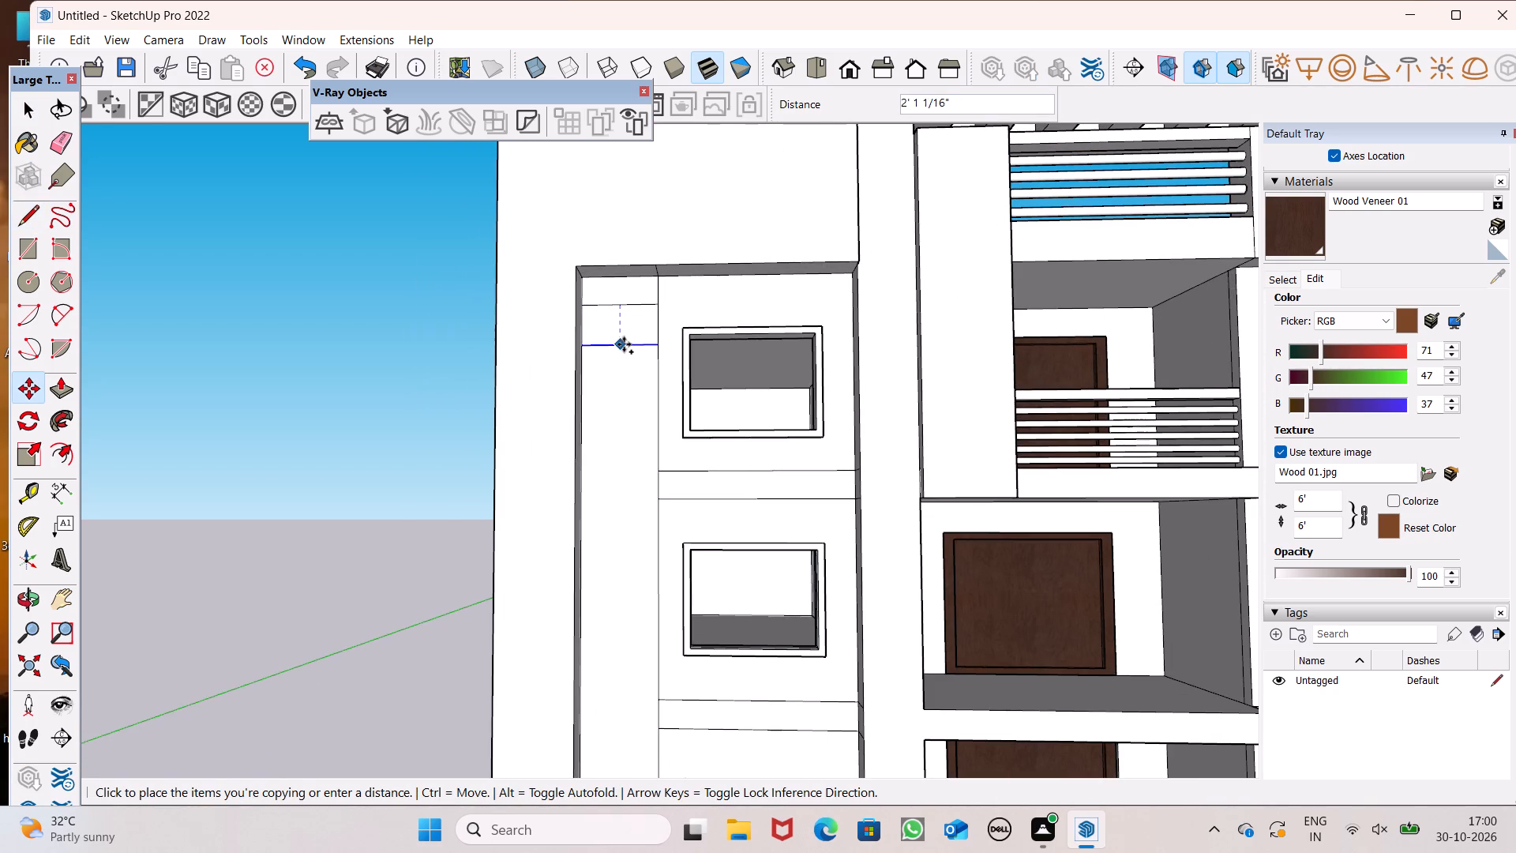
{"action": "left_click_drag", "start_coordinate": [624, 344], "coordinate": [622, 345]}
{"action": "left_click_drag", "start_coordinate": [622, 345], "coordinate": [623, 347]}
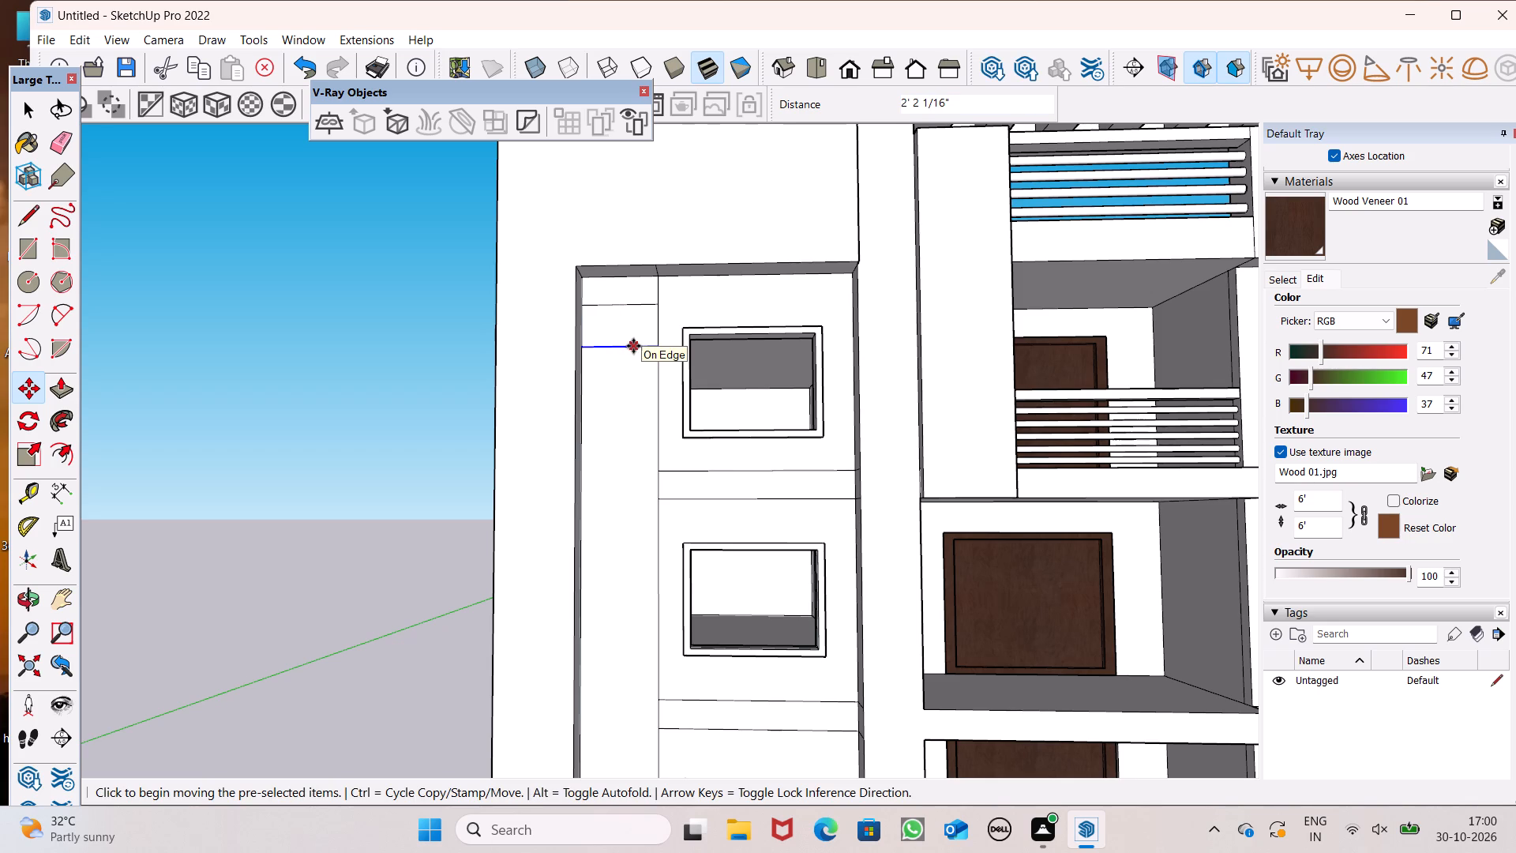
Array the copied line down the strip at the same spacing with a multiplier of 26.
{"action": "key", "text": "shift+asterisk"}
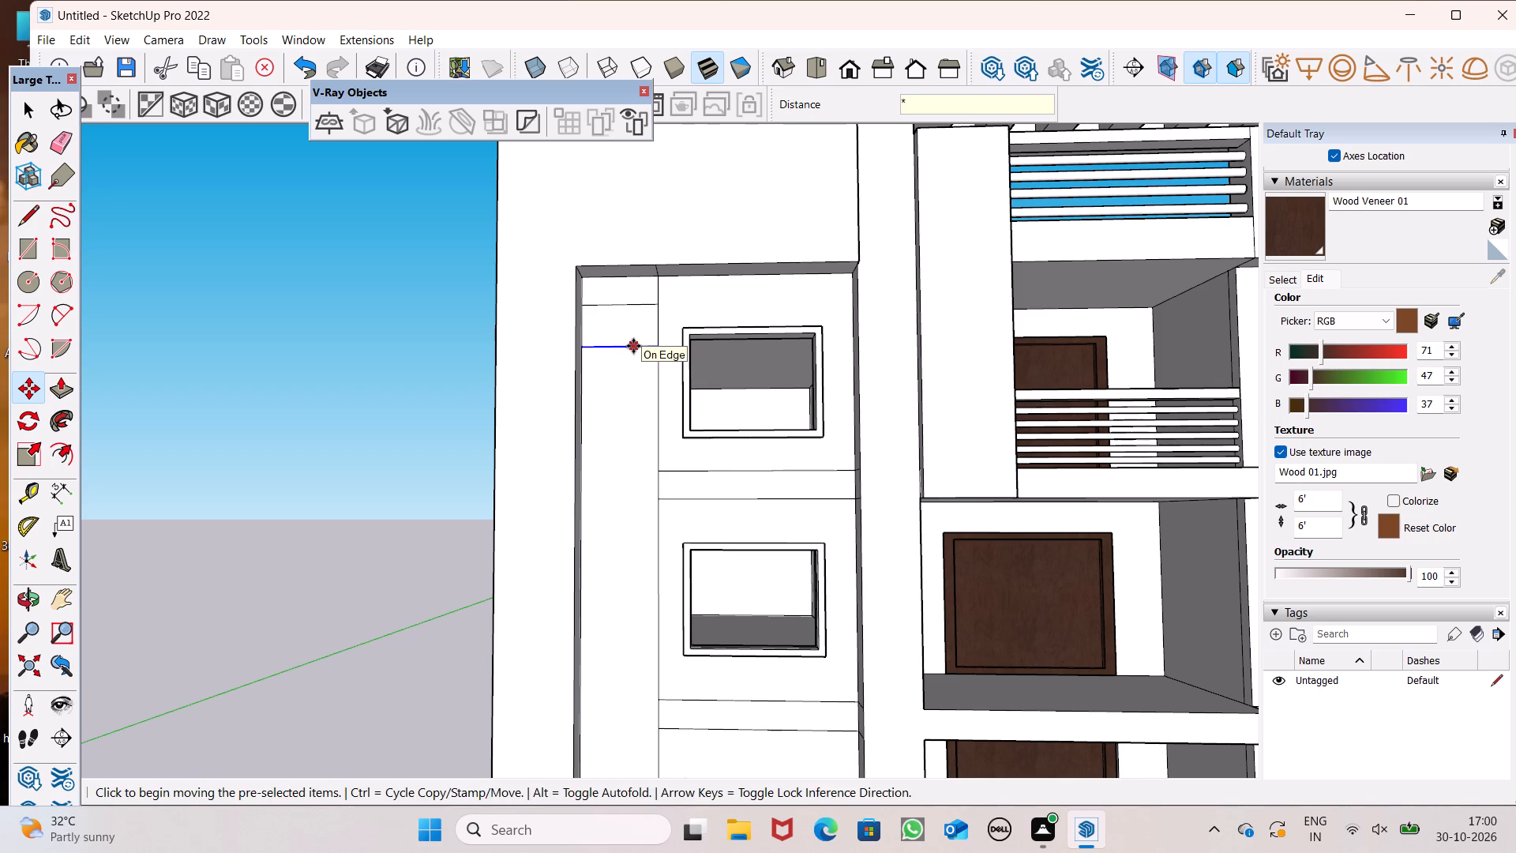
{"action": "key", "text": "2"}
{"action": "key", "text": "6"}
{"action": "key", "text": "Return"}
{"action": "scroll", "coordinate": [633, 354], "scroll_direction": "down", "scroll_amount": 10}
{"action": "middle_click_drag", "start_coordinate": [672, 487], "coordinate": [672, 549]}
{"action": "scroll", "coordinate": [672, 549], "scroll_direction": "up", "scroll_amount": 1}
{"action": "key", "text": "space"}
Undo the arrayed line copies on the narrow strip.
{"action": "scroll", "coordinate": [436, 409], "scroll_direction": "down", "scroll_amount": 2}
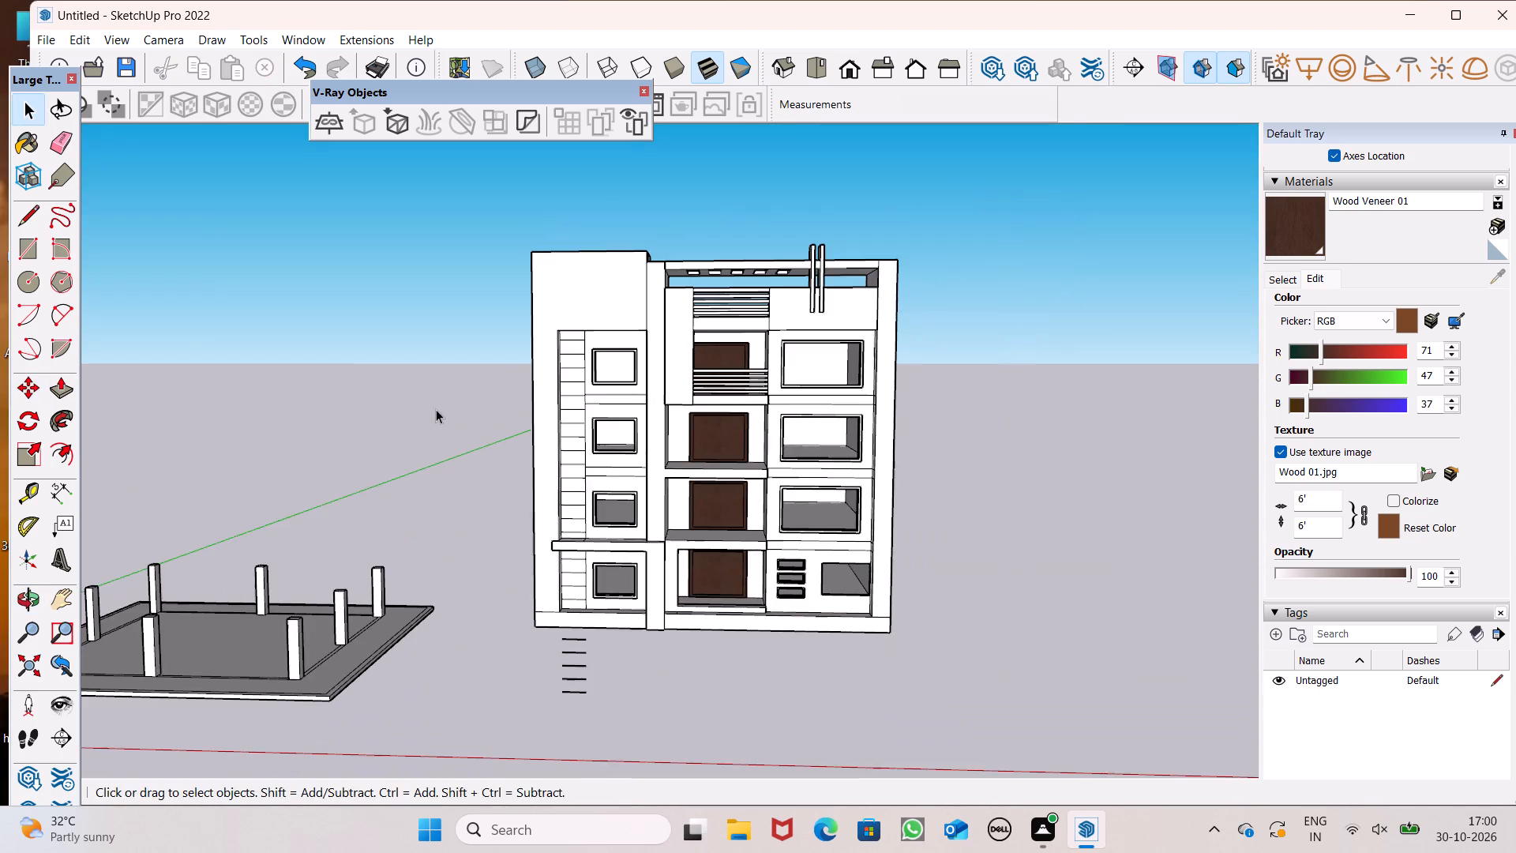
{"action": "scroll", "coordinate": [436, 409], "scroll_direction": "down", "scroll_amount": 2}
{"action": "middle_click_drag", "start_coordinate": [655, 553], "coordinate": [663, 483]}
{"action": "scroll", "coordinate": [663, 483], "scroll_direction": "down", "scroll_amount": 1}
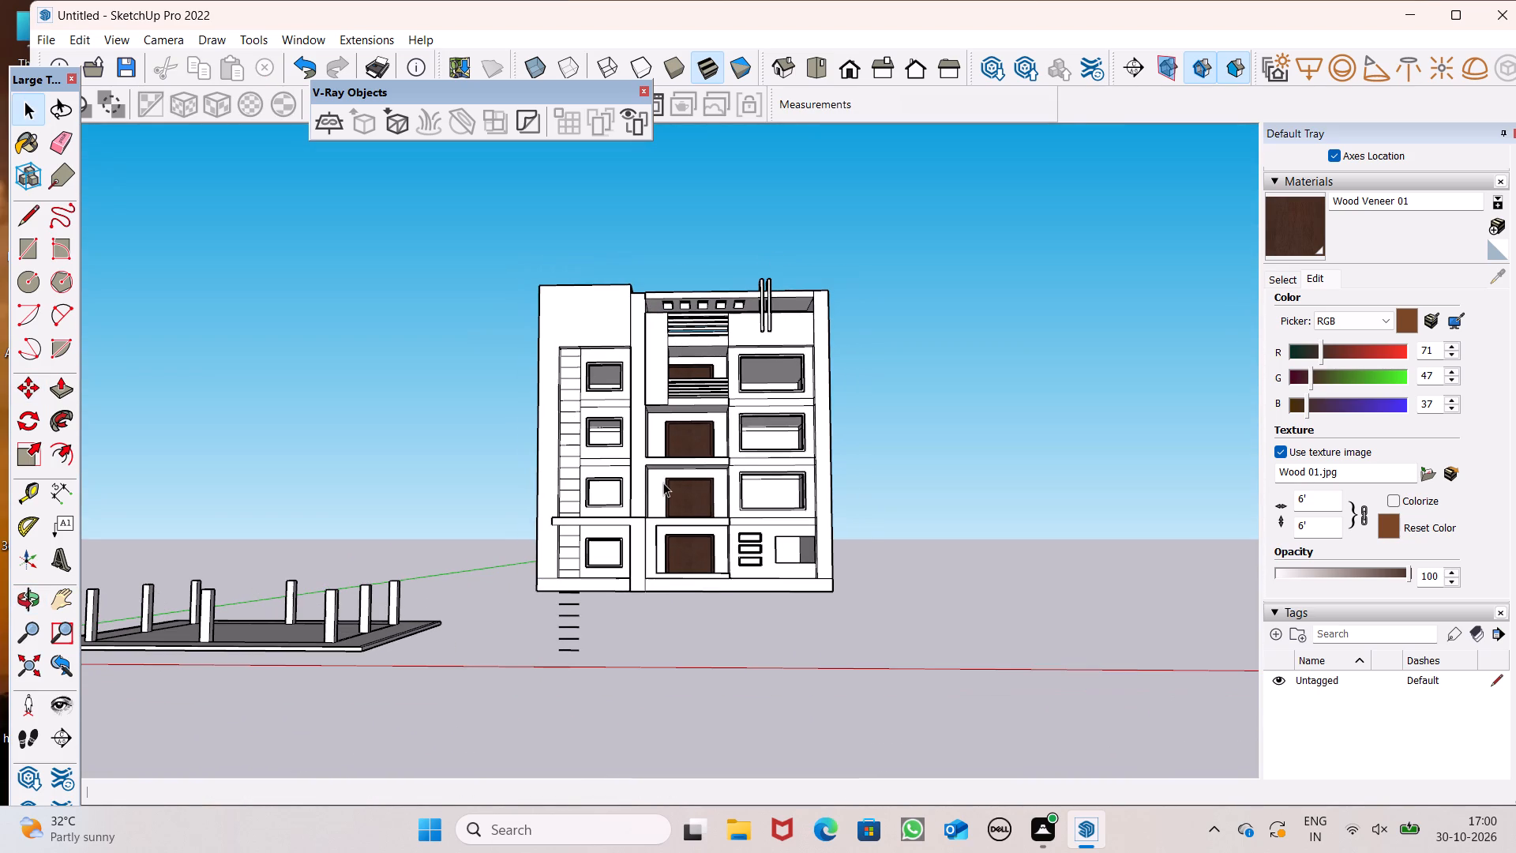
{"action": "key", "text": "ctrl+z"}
Move the remaining horizontal line slightly upward on the narrow strip, closer to the top of the recess.
{"action": "scroll", "coordinate": [483, 472], "scroll_direction": "up", "scroll_amount": 2}
{"action": "scroll", "coordinate": [621, 135], "scroll_direction": "up", "scroll_amount": 4}
{"action": "scroll", "coordinate": [649, 360], "scroll_direction": "down", "scroll_amount": 2}
{"action": "scroll", "coordinate": [491, 280], "scroll_direction": "up", "scroll_amount": 7}
{"action": "scroll", "coordinate": [848, 413], "scroll_direction": "up", "scroll_amount": 6}
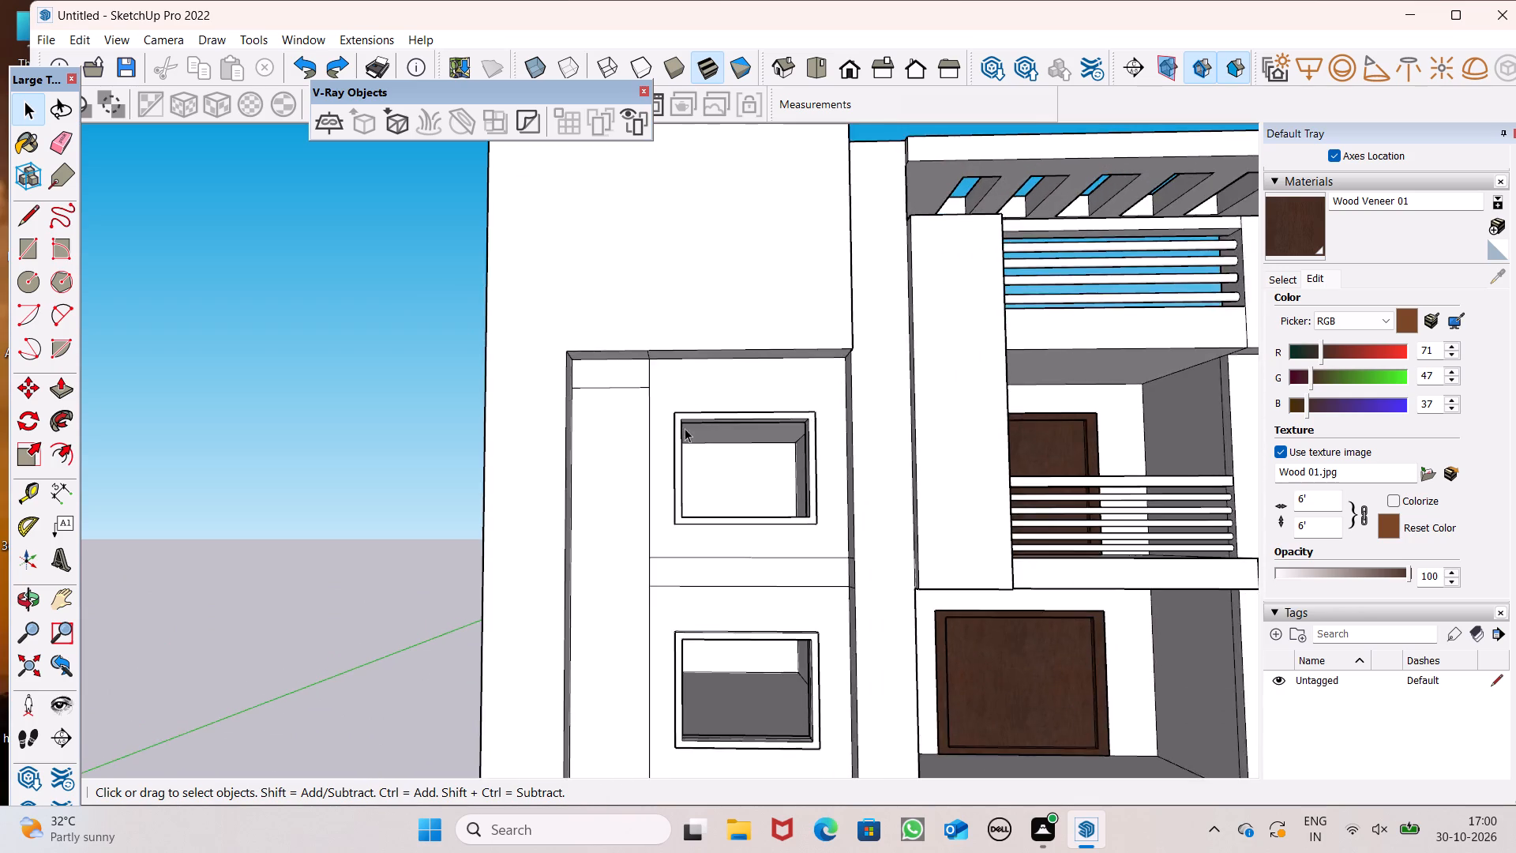
{"action": "scroll", "coordinate": [629, 415], "scroll_direction": "up", "scroll_amount": 7}
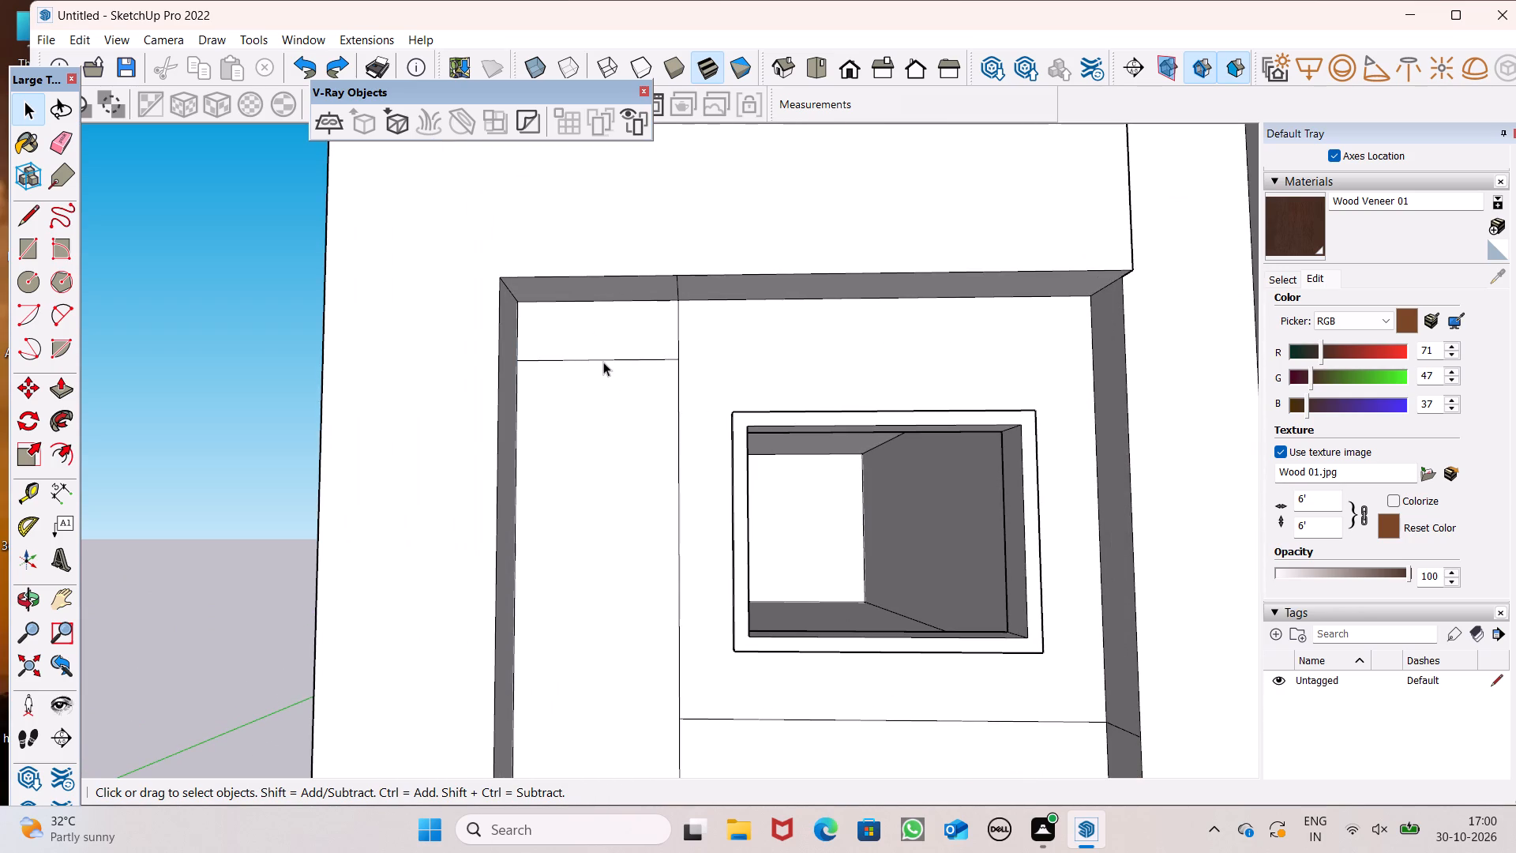
{"action": "left_click", "coordinate": [605, 359]}
{"action": "scroll", "coordinate": [619, 335], "scroll_direction": "down", "scroll_amount": 4}
{"action": "middle_click_drag", "start_coordinate": [631, 399], "coordinate": [637, 464]}
{"action": "left_click", "coordinate": [336, 265]}
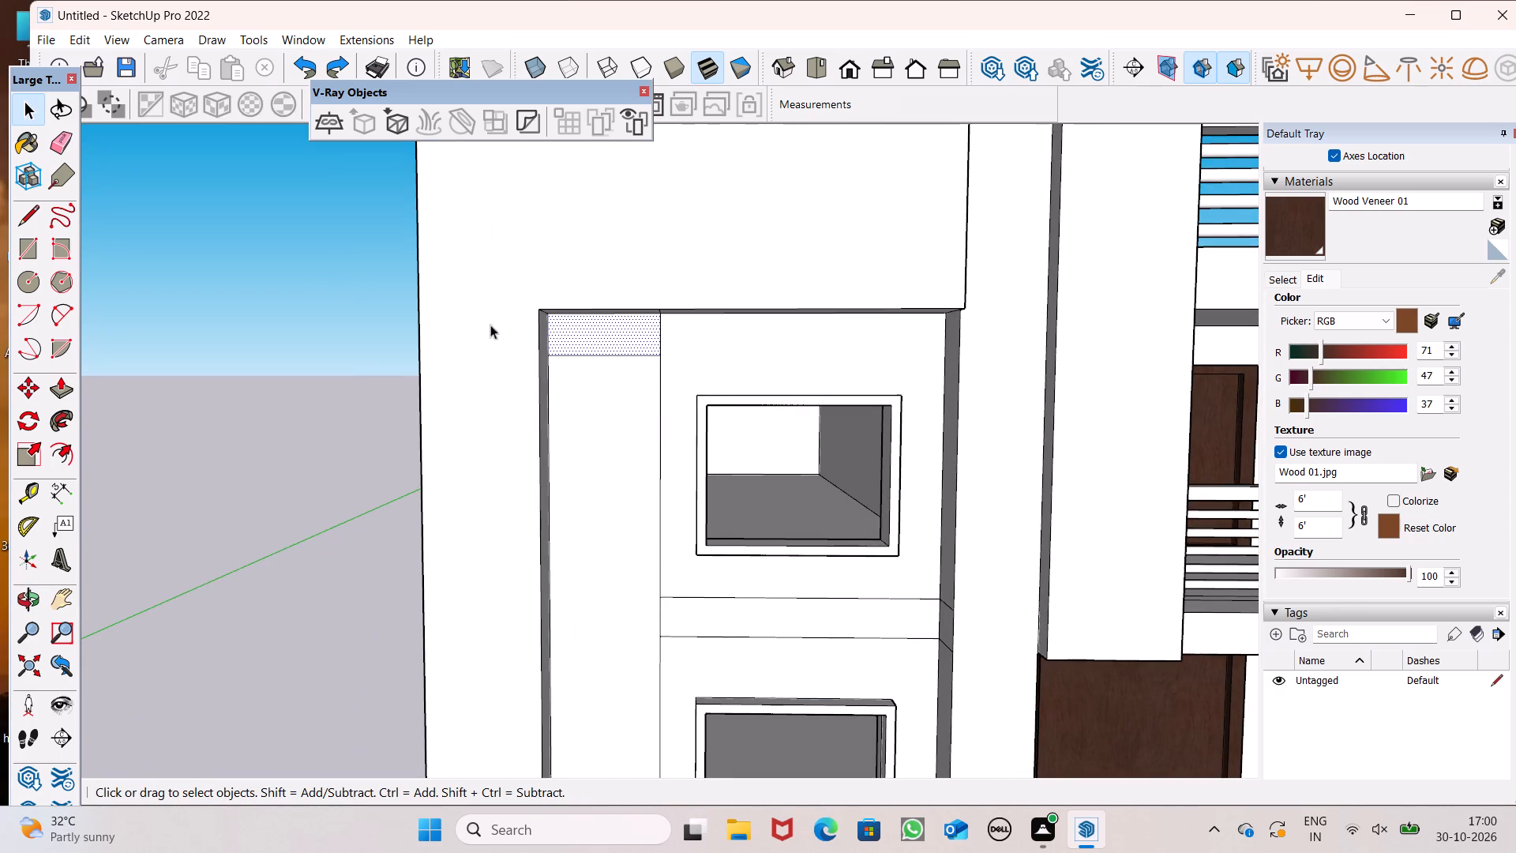
{"action": "scroll", "coordinate": [527, 336], "scroll_direction": "up", "scroll_amount": 8}
{"action": "left_click", "coordinate": [615, 370]}
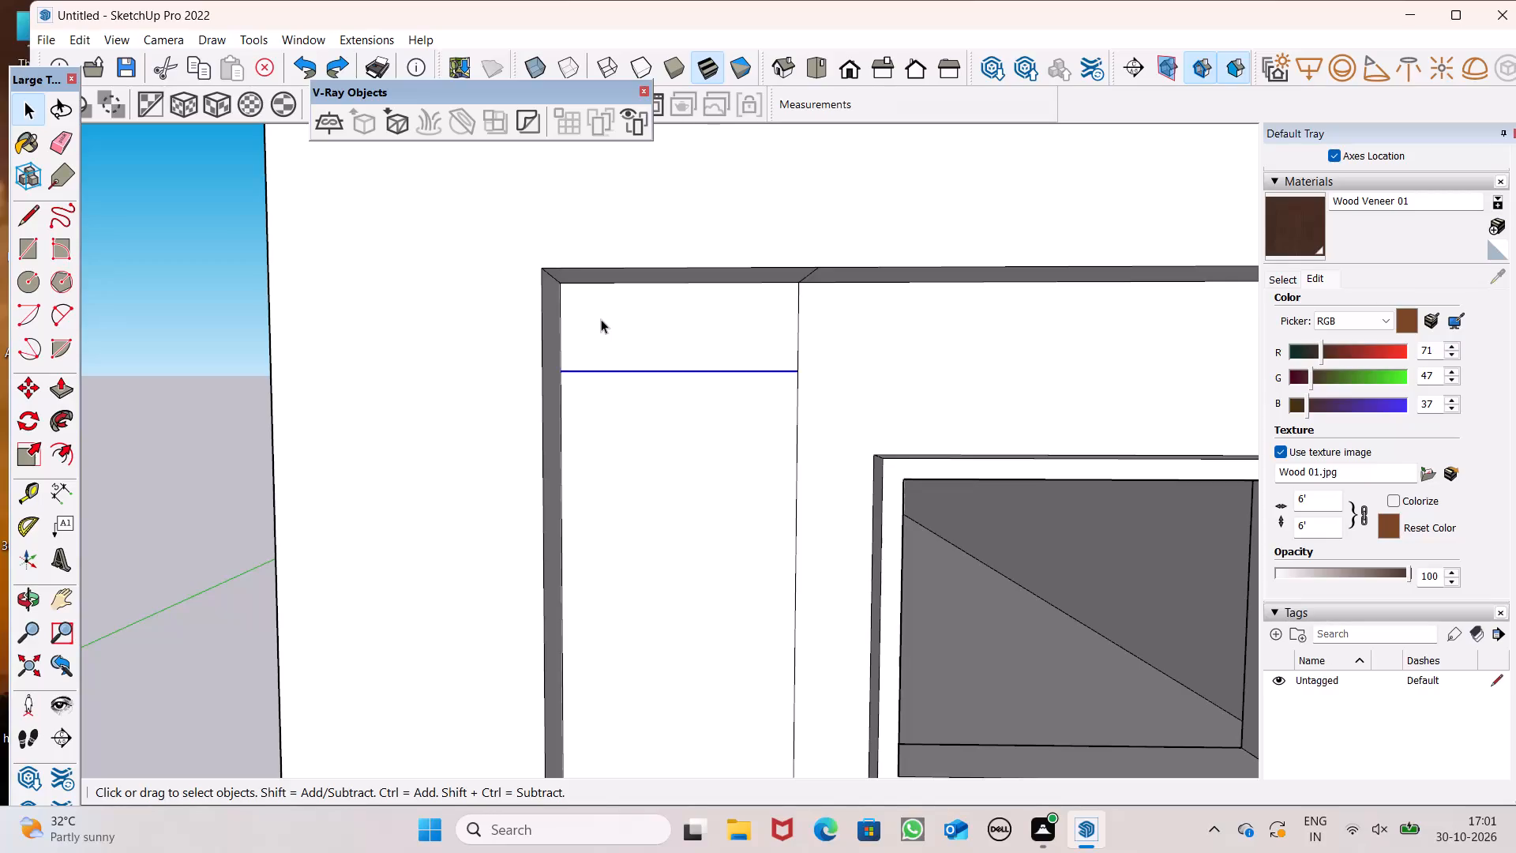
{"action": "key", "text": "m"}
{"action": "key", "text": "Return"}
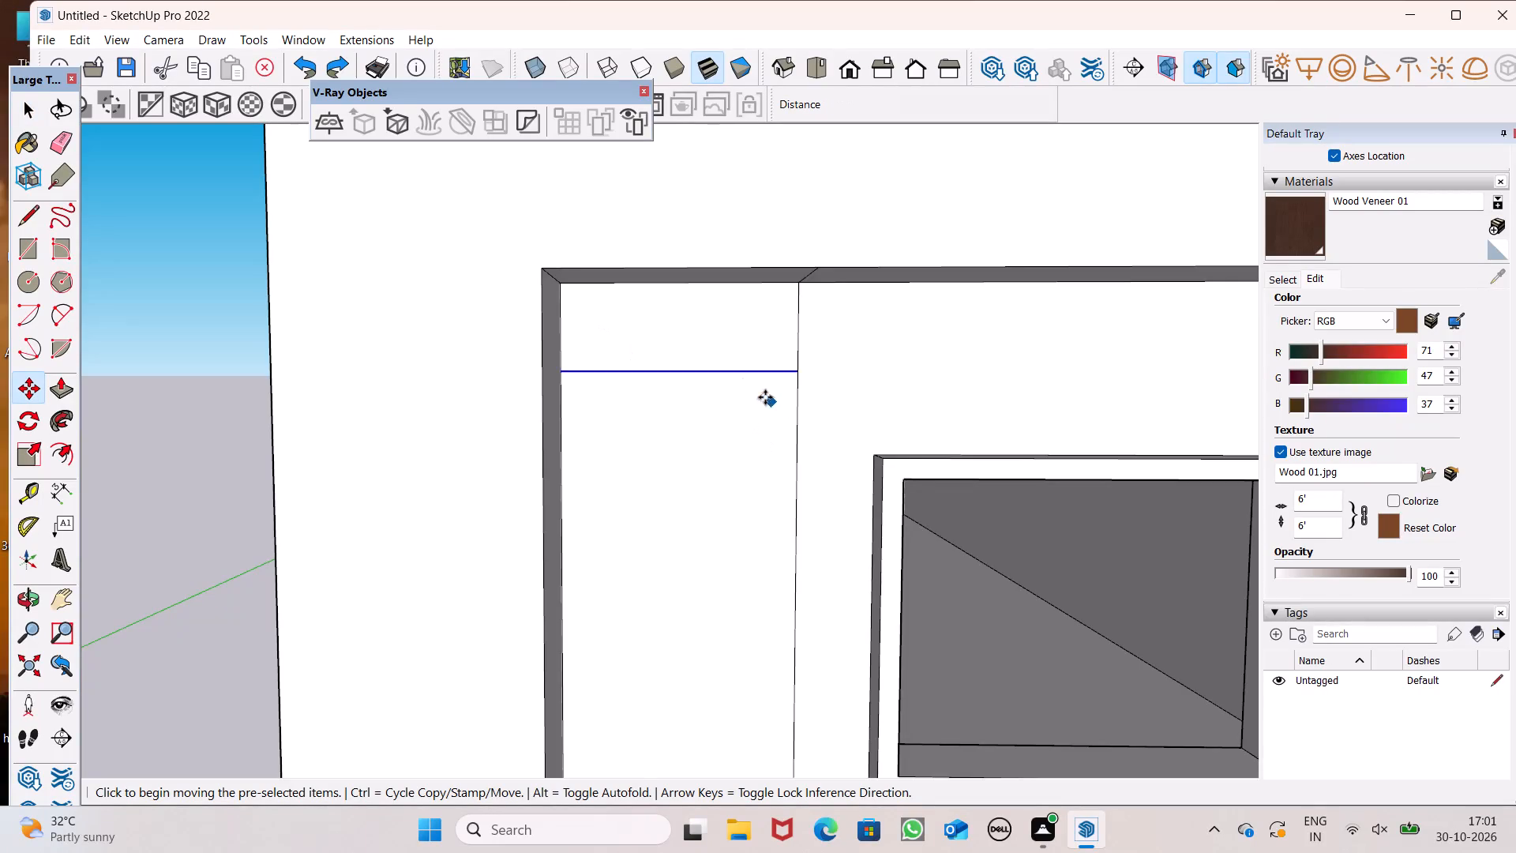
{"action": "scroll", "coordinate": [662, 341], "scroll_direction": "up", "scroll_amount": 4}
{"action": "left_click_drag", "start_coordinate": [666, 386], "coordinate": [666, 378]}
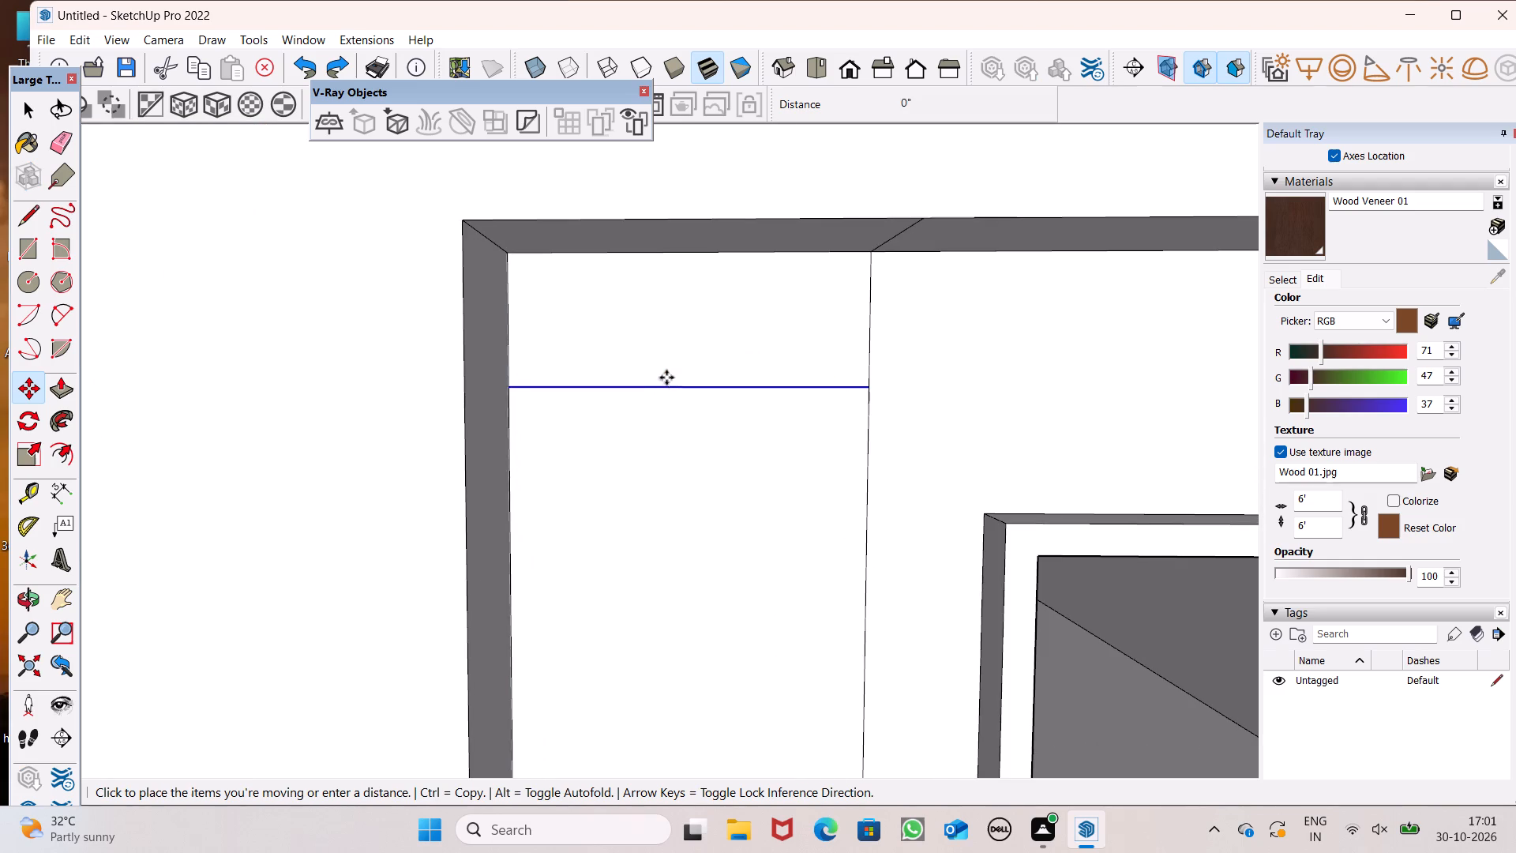
{"action": "left_click_drag", "start_coordinate": [666, 378], "coordinate": [663, 357]}
{"action": "scroll", "coordinate": [700, 293], "scroll_direction": "down", "scroll_amount": 1}
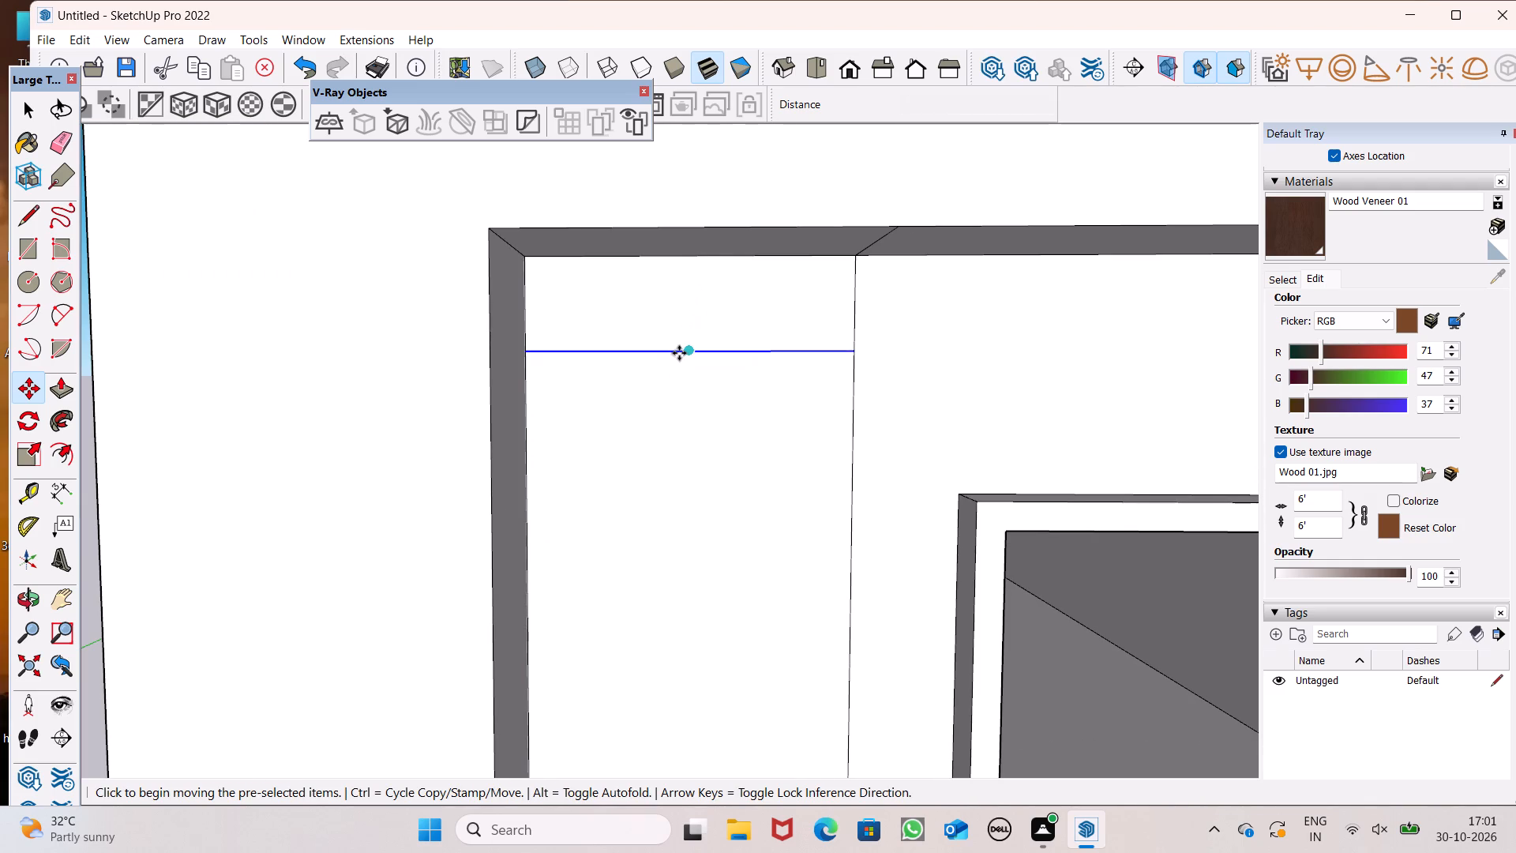
Move the selected horizontal line about 1 3/4" upward on the narrow strip.
{"action": "left_click_drag", "start_coordinate": [679, 351], "coordinate": [678, 339]}
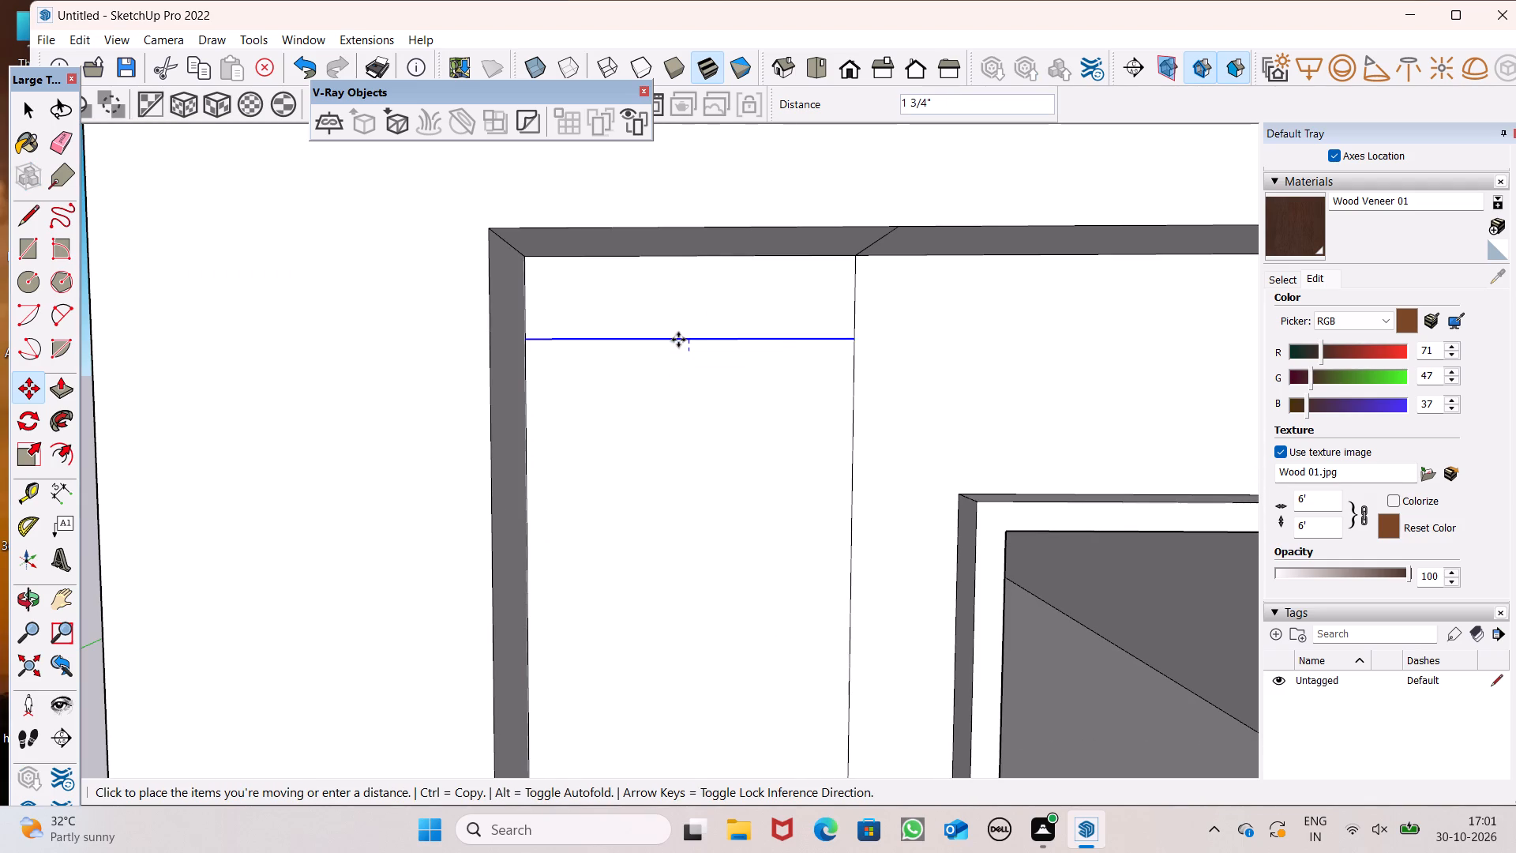
Copy the line about 10 3/16" straight down the narrow strip and array the copy with a multiplier of 26.
{"action": "left_click_drag", "start_coordinate": [678, 340], "coordinate": [677, 413]}
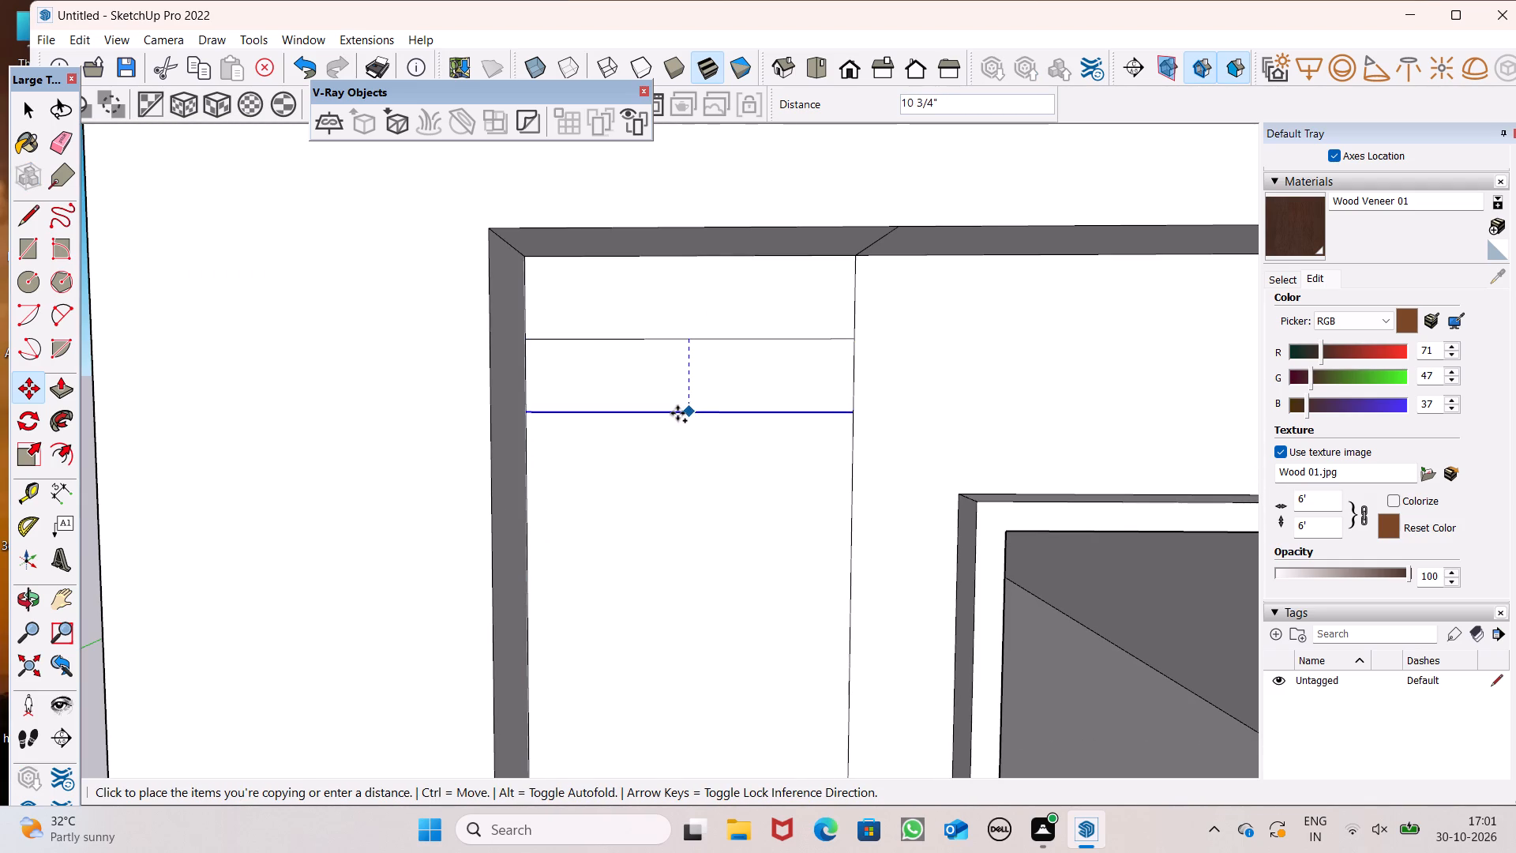
{"action": "left_click_drag", "start_coordinate": [677, 413], "coordinate": [685, 410]}
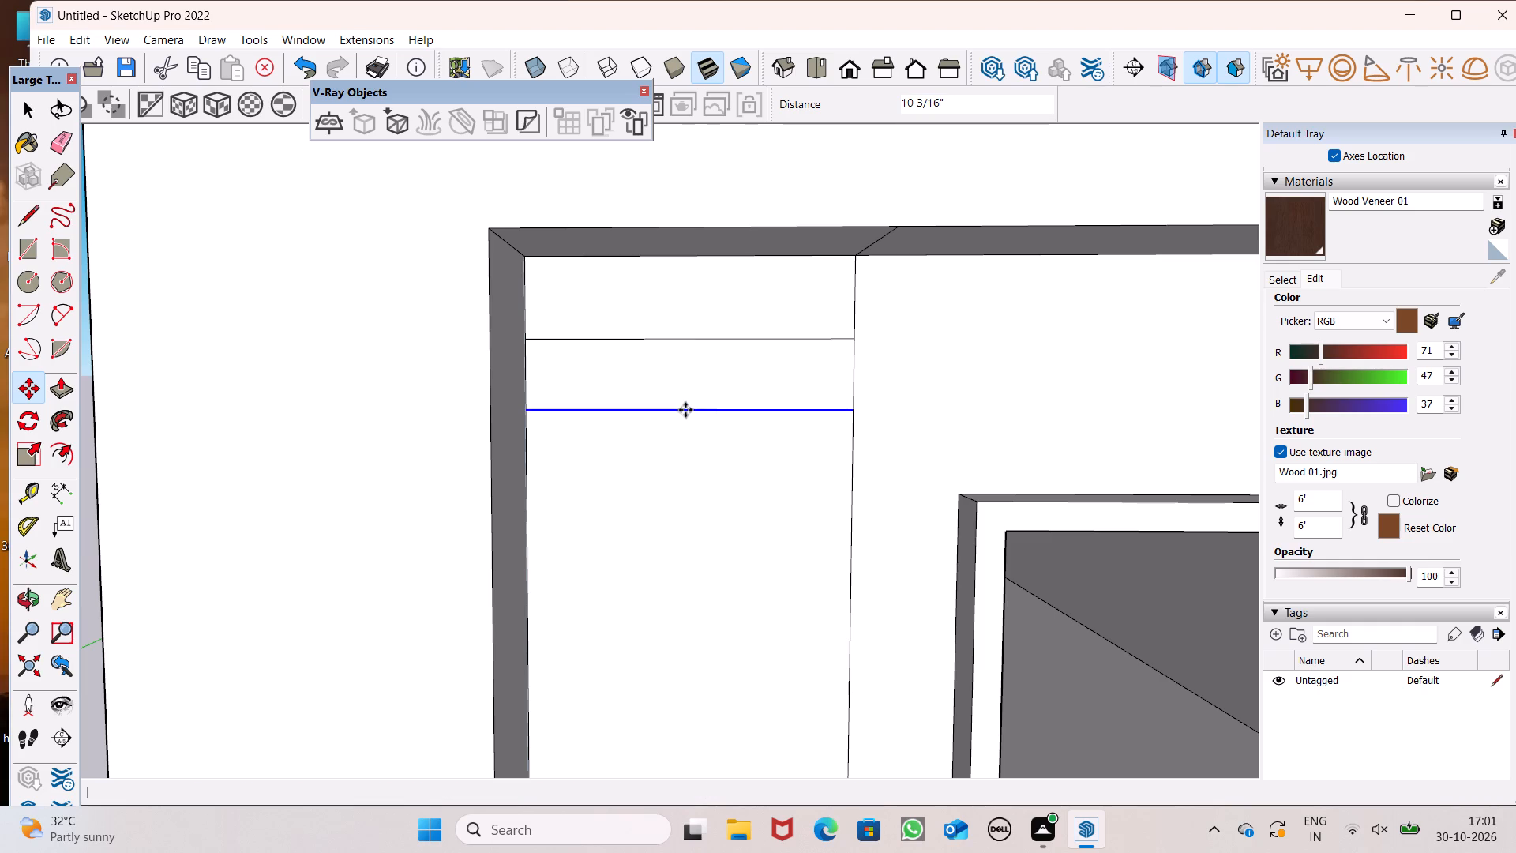
{"action": "key", "text": "shift+asterisk"}
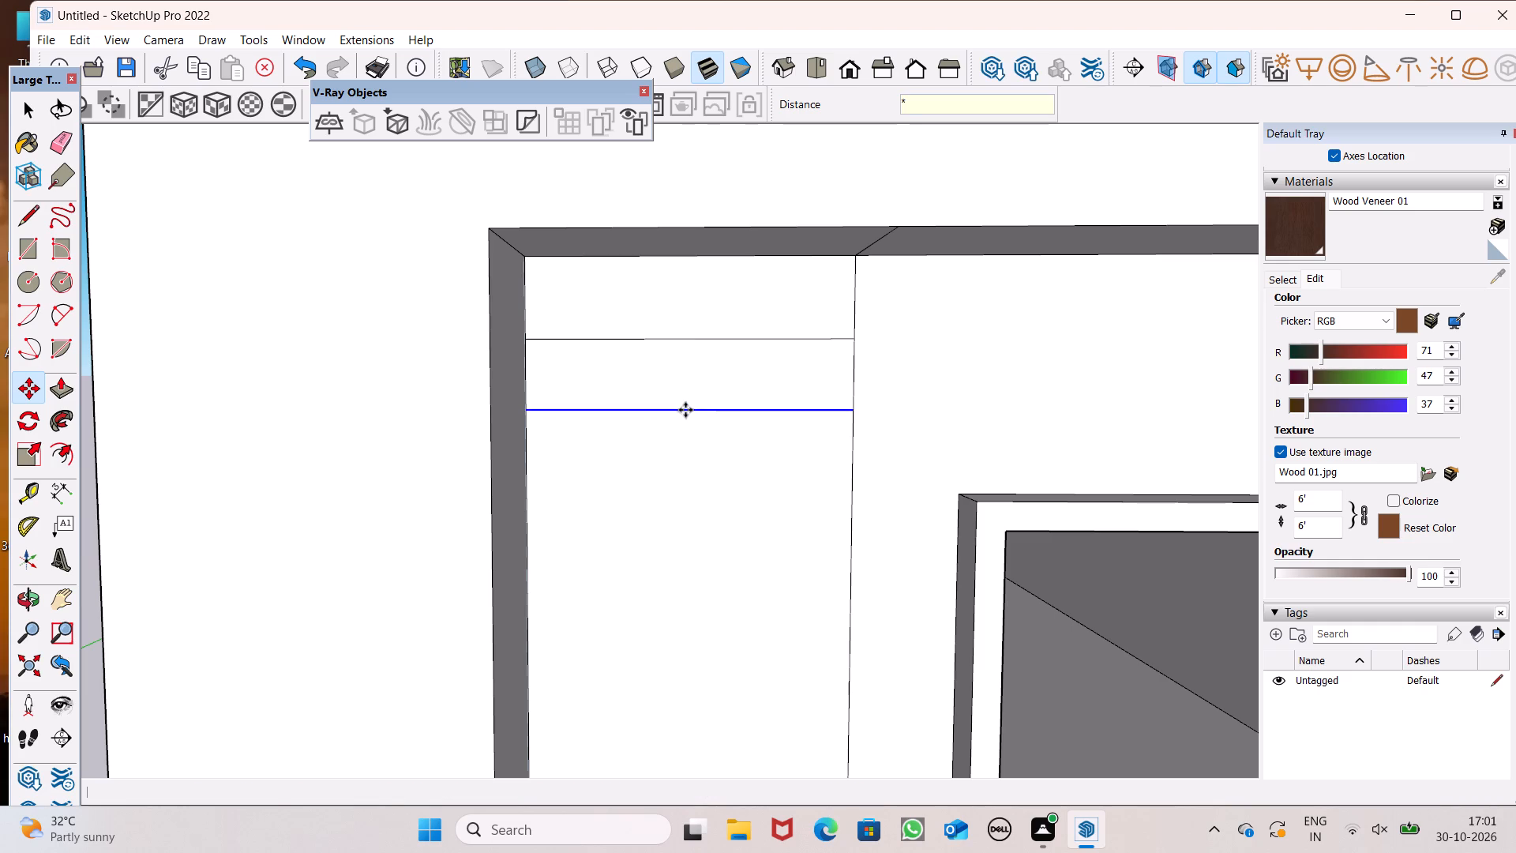
{"action": "key", "text": "2"}
{"action": "key", "text": "6"}
{"action": "key", "text": "Return"}
{"action": "key", "text": "space"}
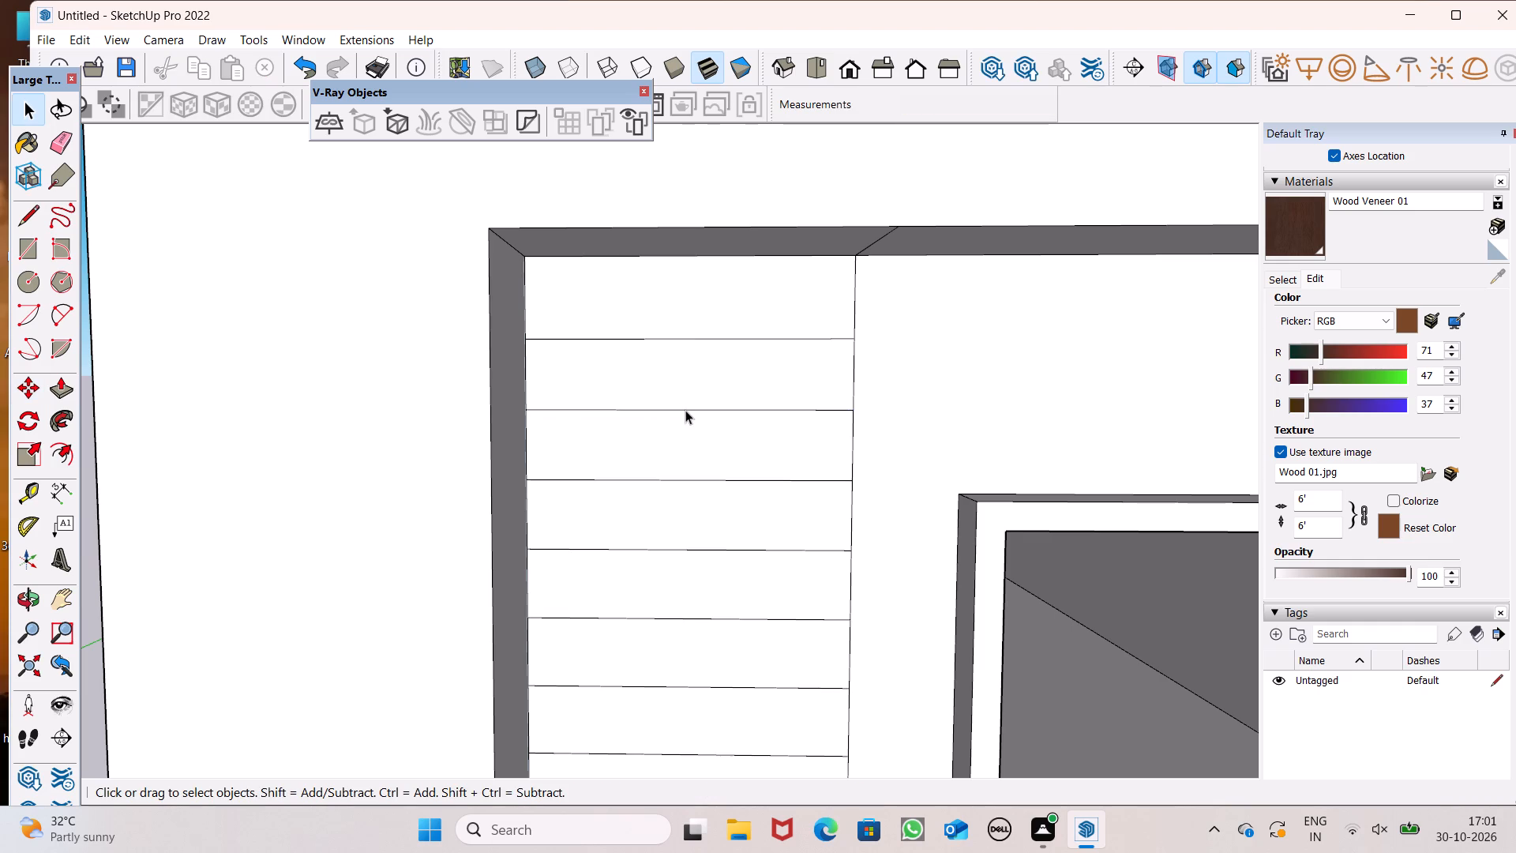
Copy the lowest arrayed line about 11" straight down the narrow strip.
{"action": "scroll", "coordinate": [685, 409], "scroll_direction": "down", "scroll_amount": 9}
{"action": "scroll", "coordinate": [671, 355], "scroll_direction": "up", "scroll_amount": 1}
{"action": "scroll", "coordinate": [672, 355], "scroll_direction": "down", "scroll_amount": 15}
{"action": "scroll", "coordinate": [724, 636], "scroll_direction": "up", "scroll_amount": 5}
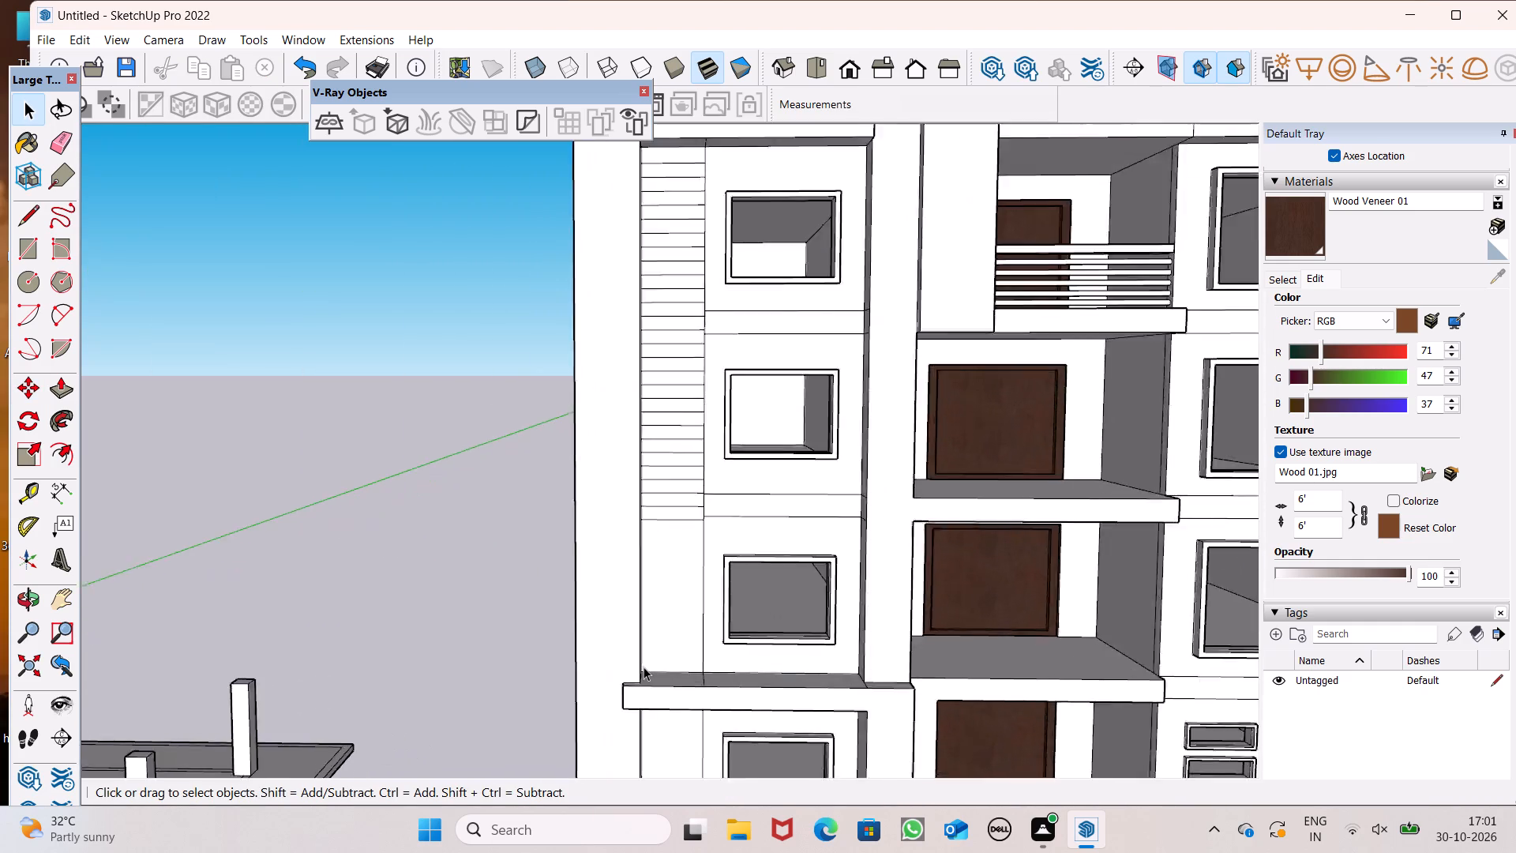
{"action": "scroll", "coordinate": [644, 667], "scroll_direction": "up", "scroll_amount": 3}
{"action": "scroll", "coordinate": [636, 567], "scroll_direction": "up", "scroll_amount": 7}
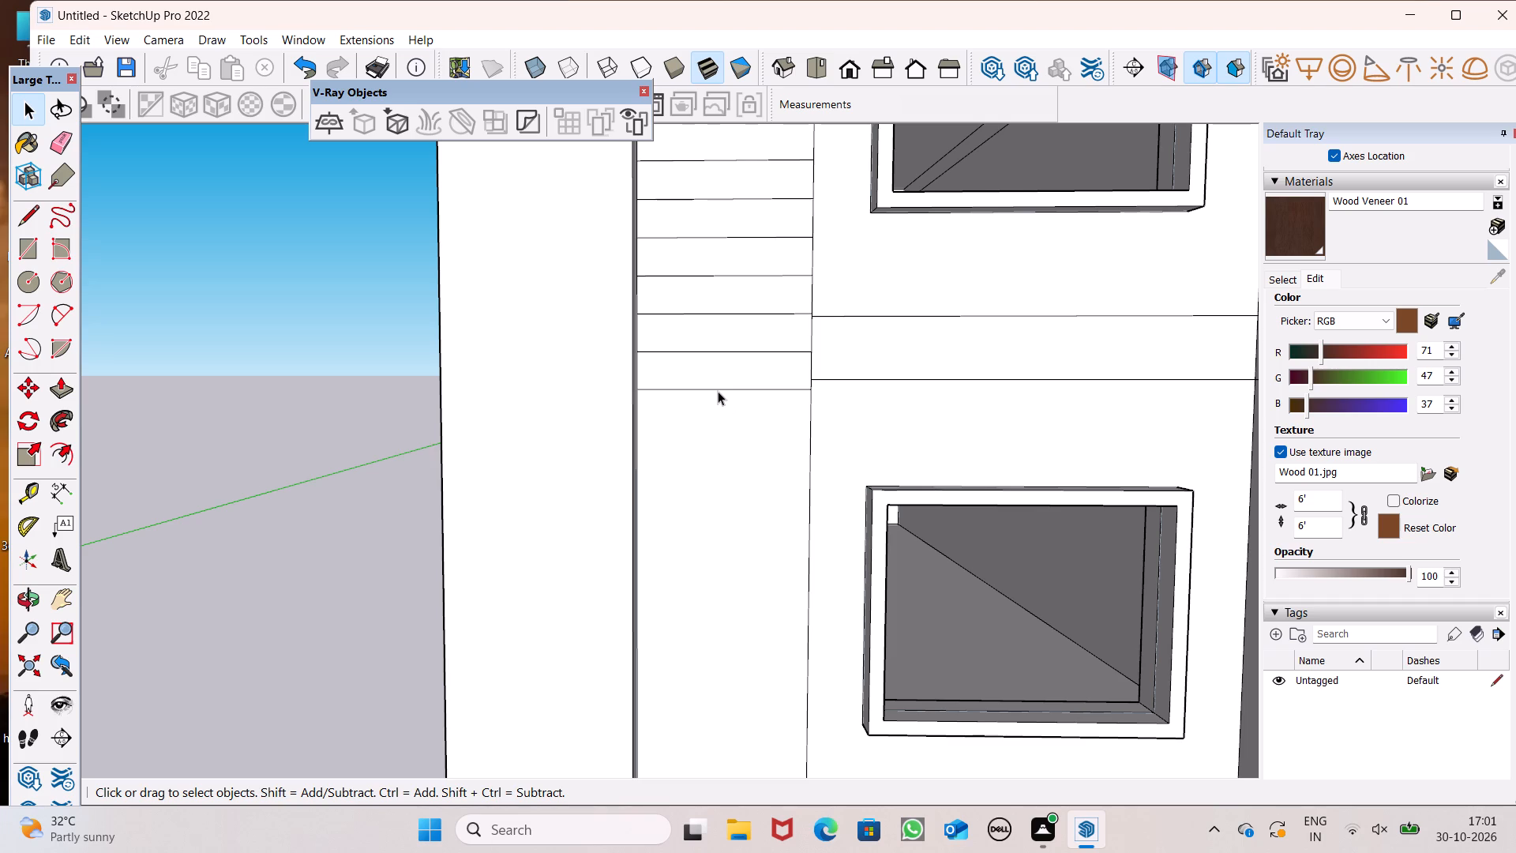
{"action": "left_click", "coordinate": [718, 387]}
{"action": "scroll", "coordinate": [661, 378], "scroll_direction": "down", "scroll_amount": 4}
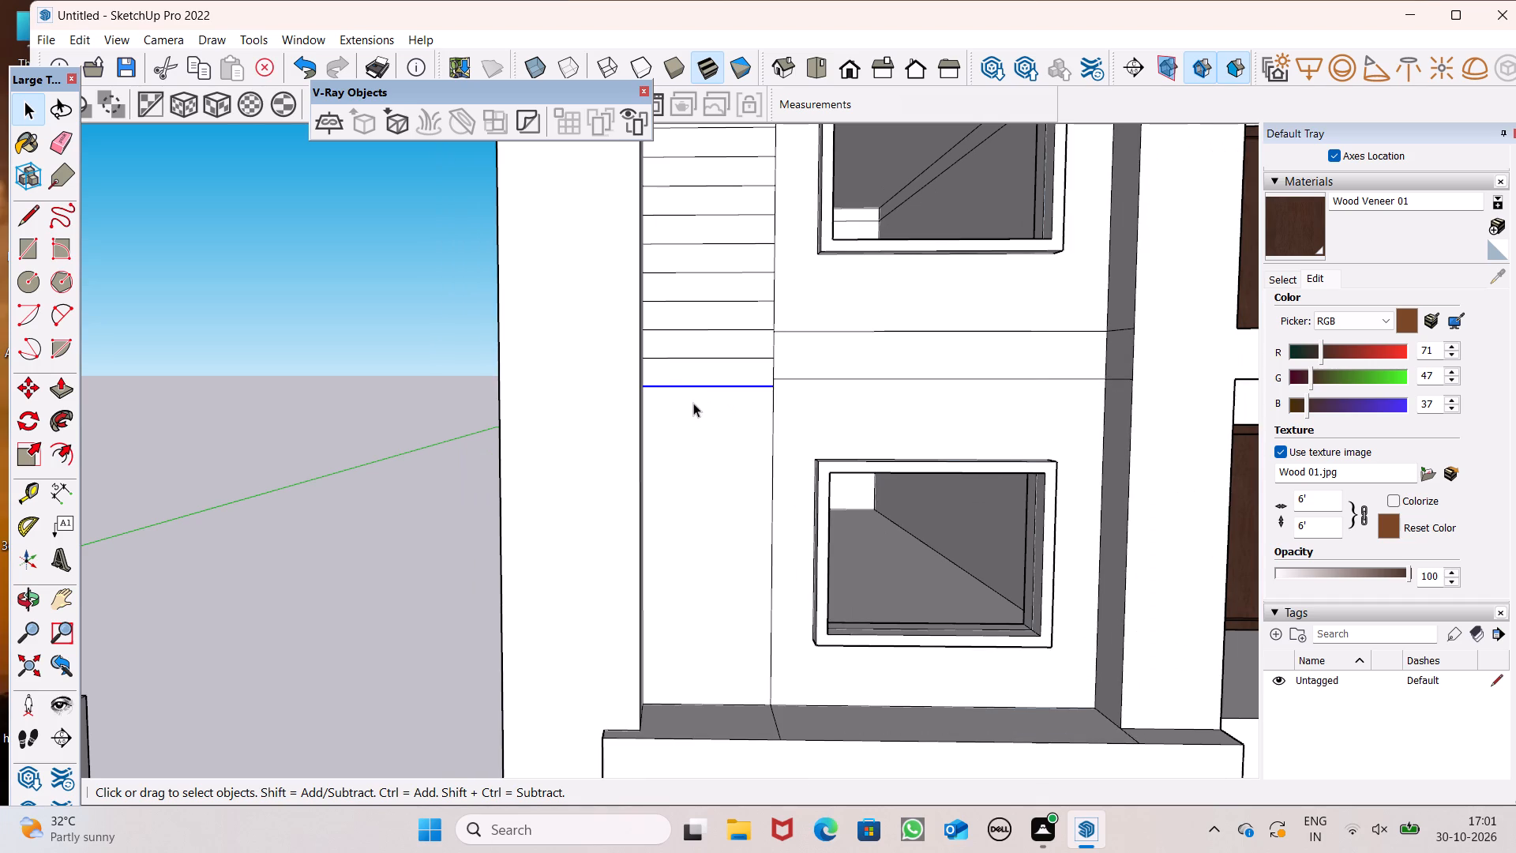
{"action": "key", "text": "m"}
{"action": "key", "text": "Return"}
{"action": "scroll", "coordinate": [715, 443], "scroll_direction": "up", "scroll_amount": 7}
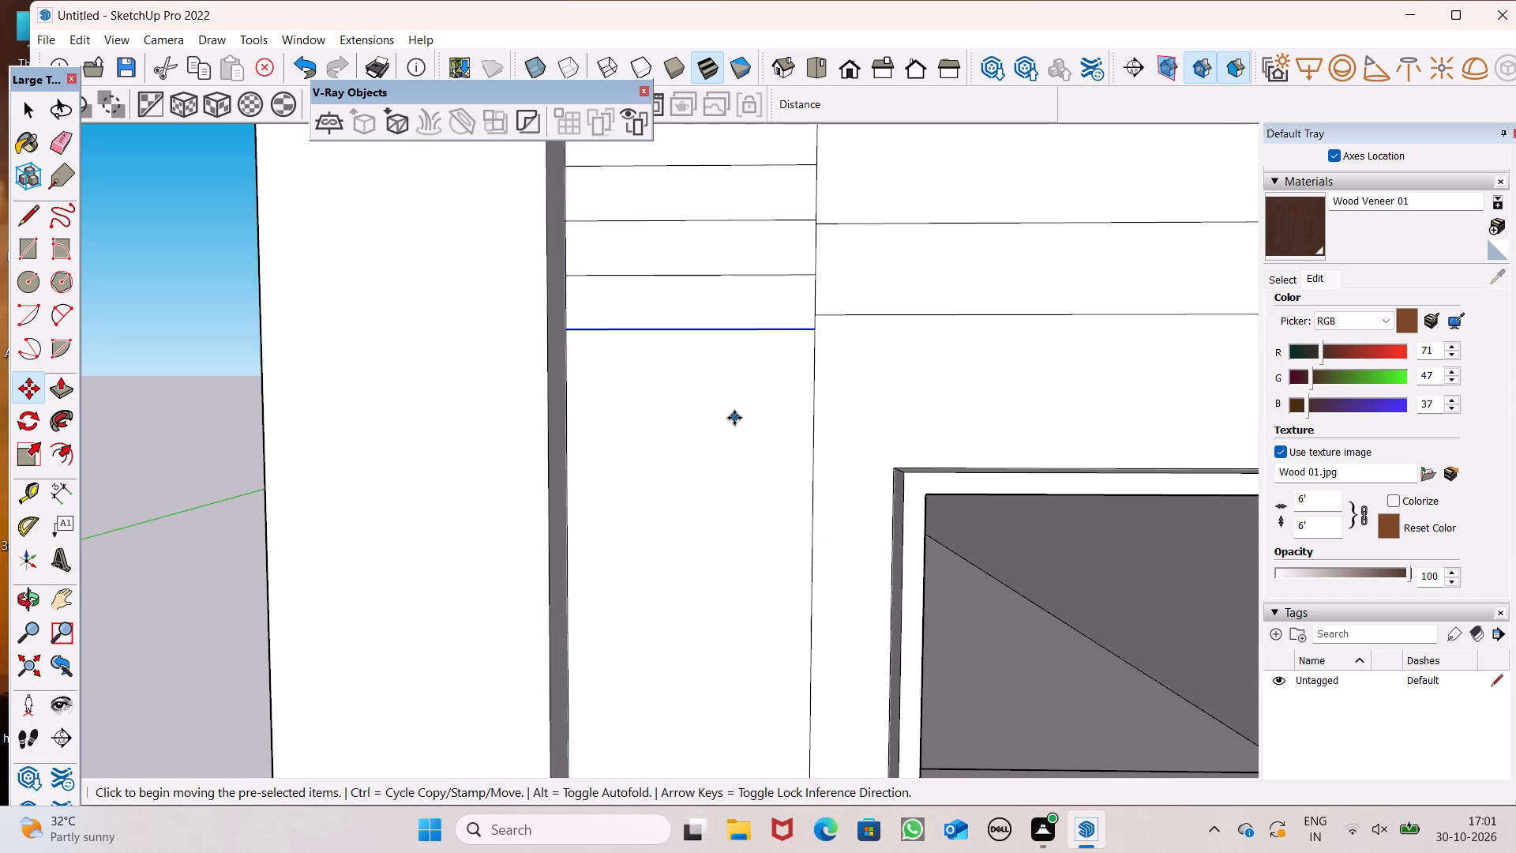
{"action": "scroll", "coordinate": [655, 376], "scroll_direction": "down", "scroll_amount": 5}
{"action": "middle_click_drag", "start_coordinate": [683, 381], "coordinate": [650, 417]}
{"action": "scroll", "coordinate": [650, 396], "scroll_direction": "up", "scroll_amount": 5}
{"action": "scroll", "coordinate": [642, 372], "scroll_direction": "down", "scroll_amount": 4}
{"action": "scroll", "coordinate": [638, 366], "scroll_direction": "up", "scroll_amount": 2}
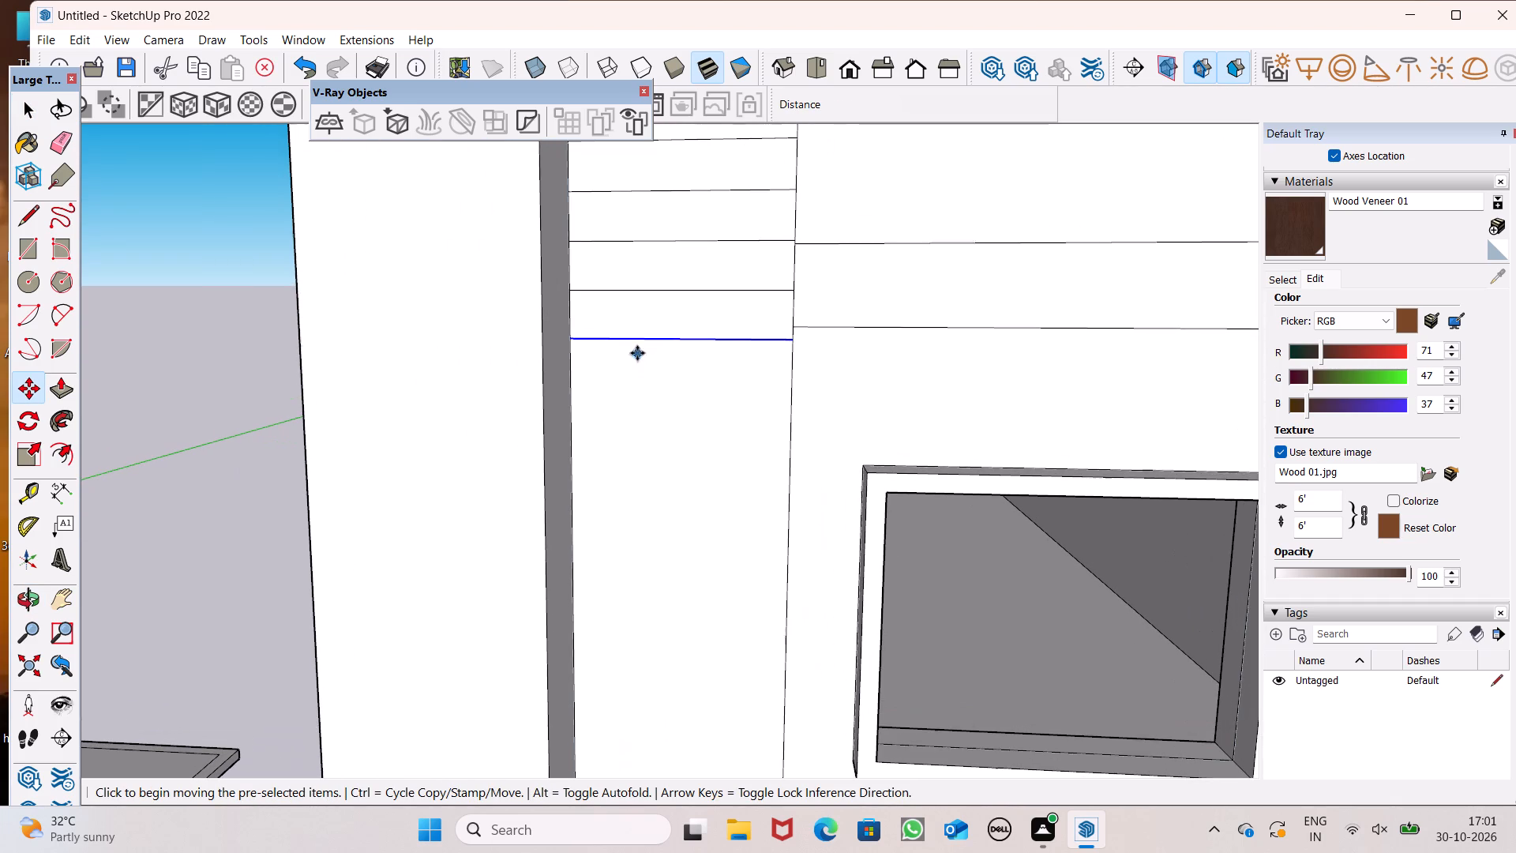
{"action": "left_click_drag", "start_coordinate": [649, 339], "coordinate": [657, 388]}
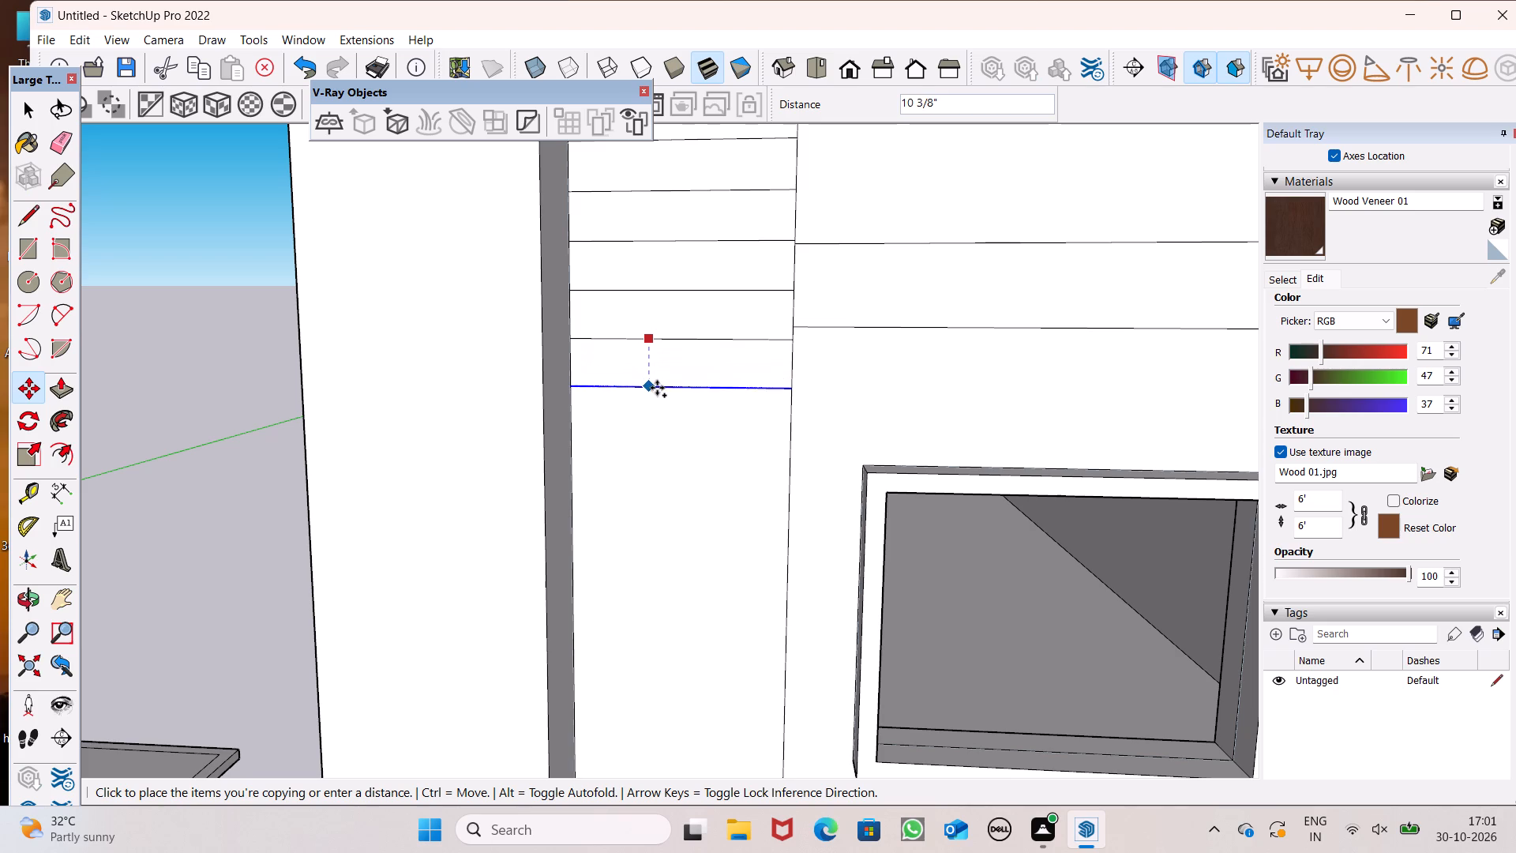
{"action": "left_click_drag", "start_coordinate": [657, 388], "coordinate": [659, 391]}
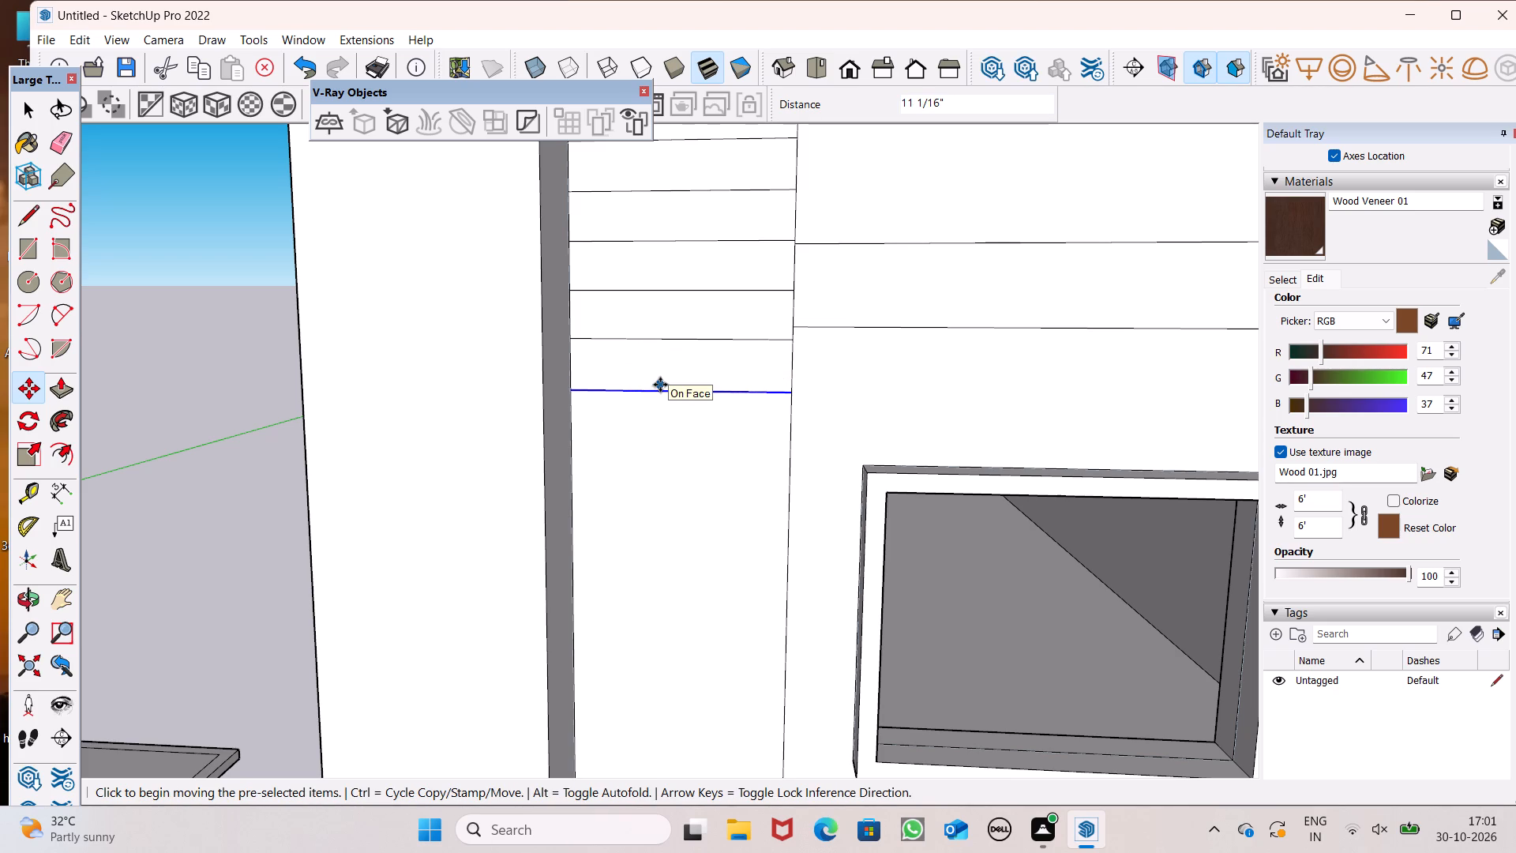
Array the new copy down the narrow strip at the same spacing with a multiplier of 14.
{"action": "key", "text": "shift+asterisk"}
{"action": "key", "text": "1"}
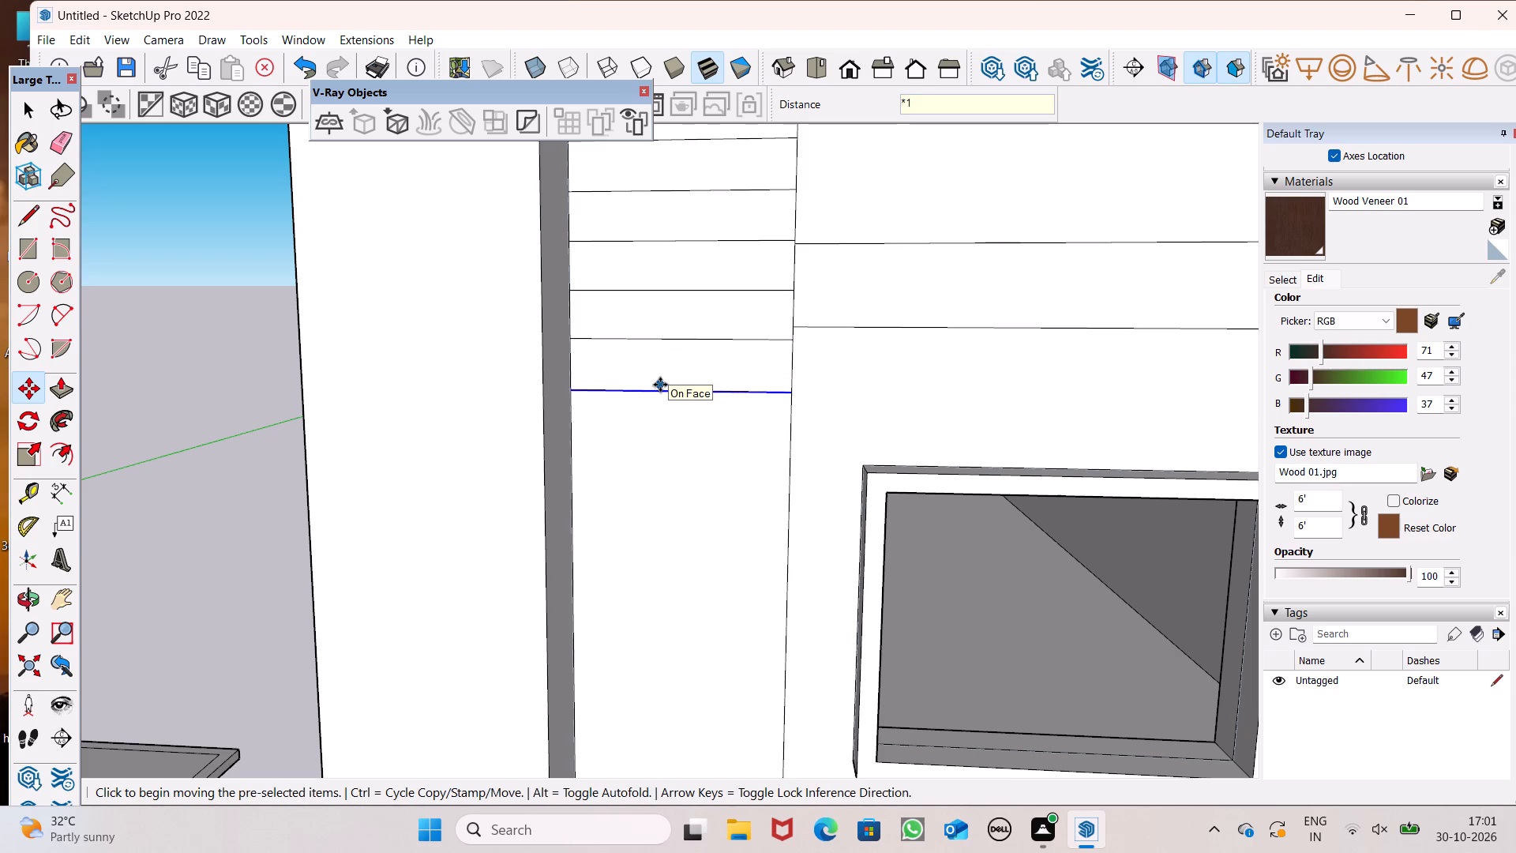
{"action": "key", "text": "4"}
{"action": "key", "text": "Return"}
{"action": "key", "text": "space"}
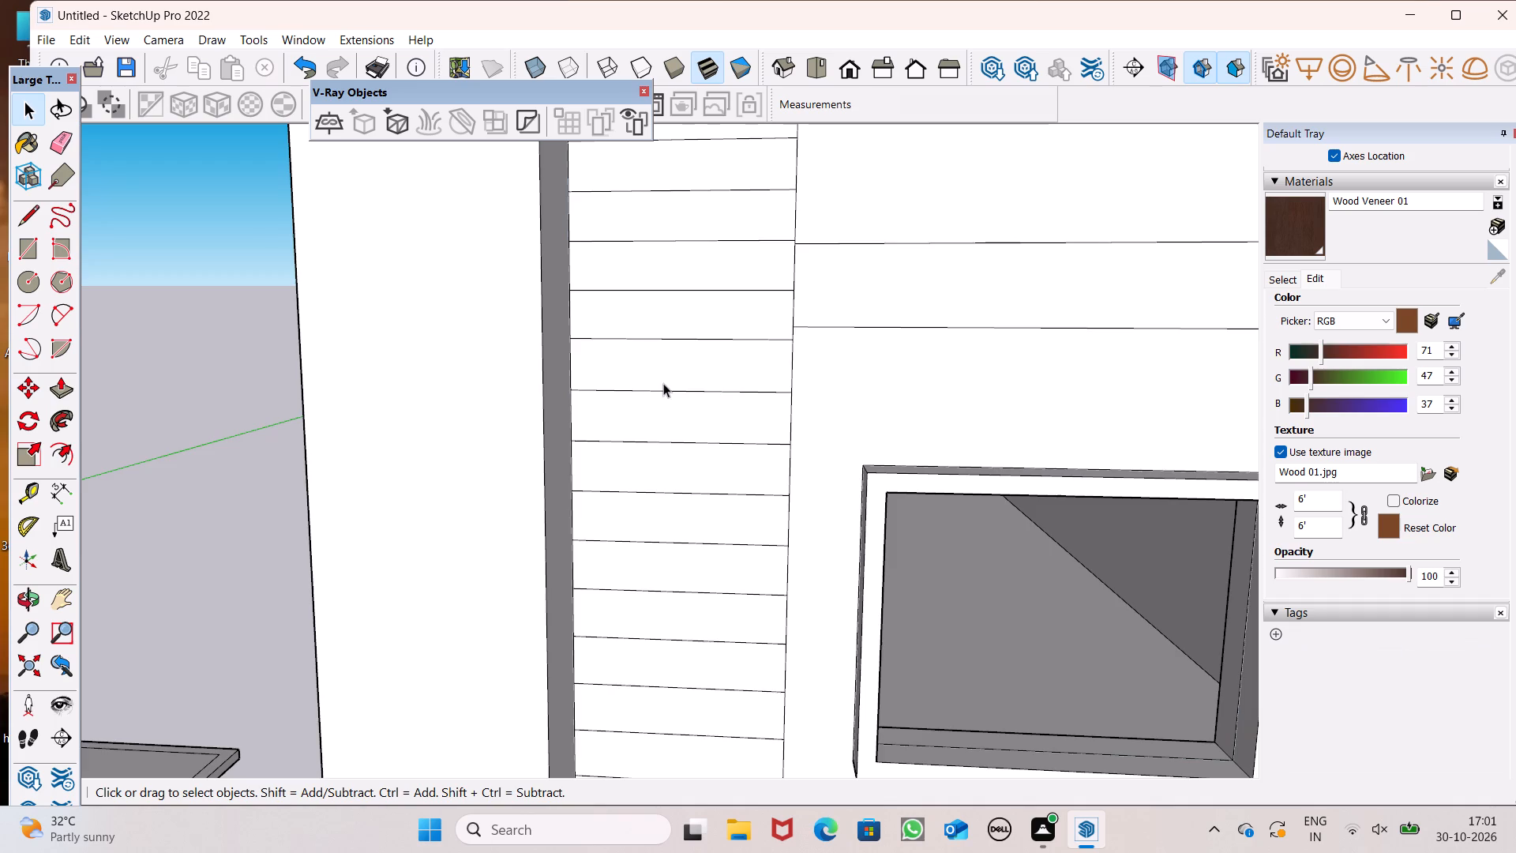
Copy the lowest strip line, just below the projecting ledge on the ground floor, about 11 1/2" straight down.
{"action": "scroll", "coordinate": [692, 371], "scroll_direction": "down", "scroll_amount": 8}
{"action": "scroll", "coordinate": [725, 460], "scroll_direction": "down", "scroll_amount": 4}
{"action": "middle_click_drag", "start_coordinate": [773, 567], "coordinate": [756, 434]}
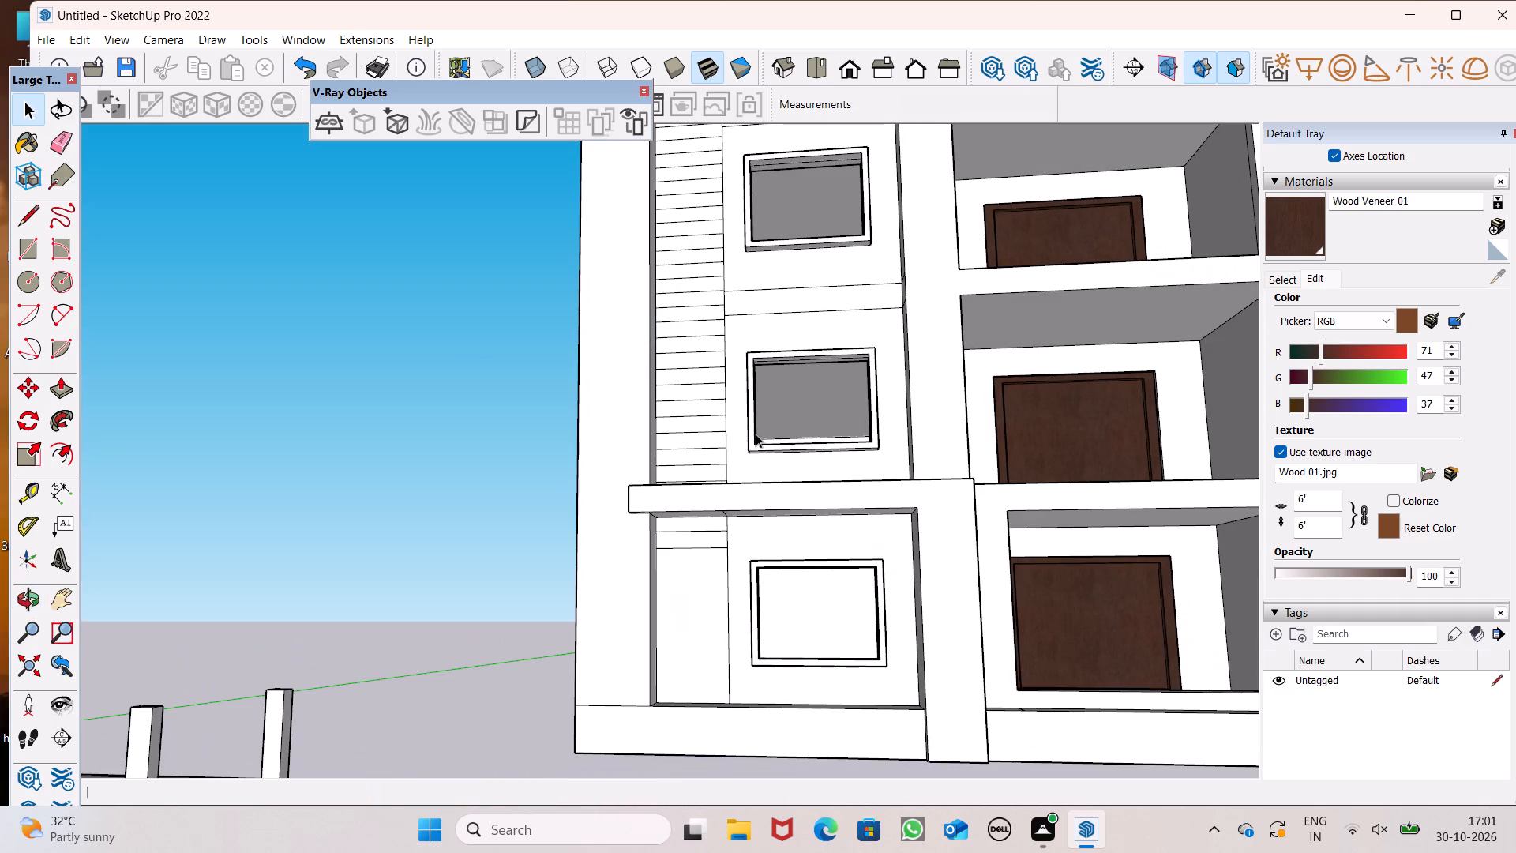
{"action": "scroll", "coordinate": [744, 538], "scroll_direction": "down", "scroll_amount": 3}
{"action": "middle_click_drag", "start_coordinate": [739, 573], "coordinate": [767, 669]}
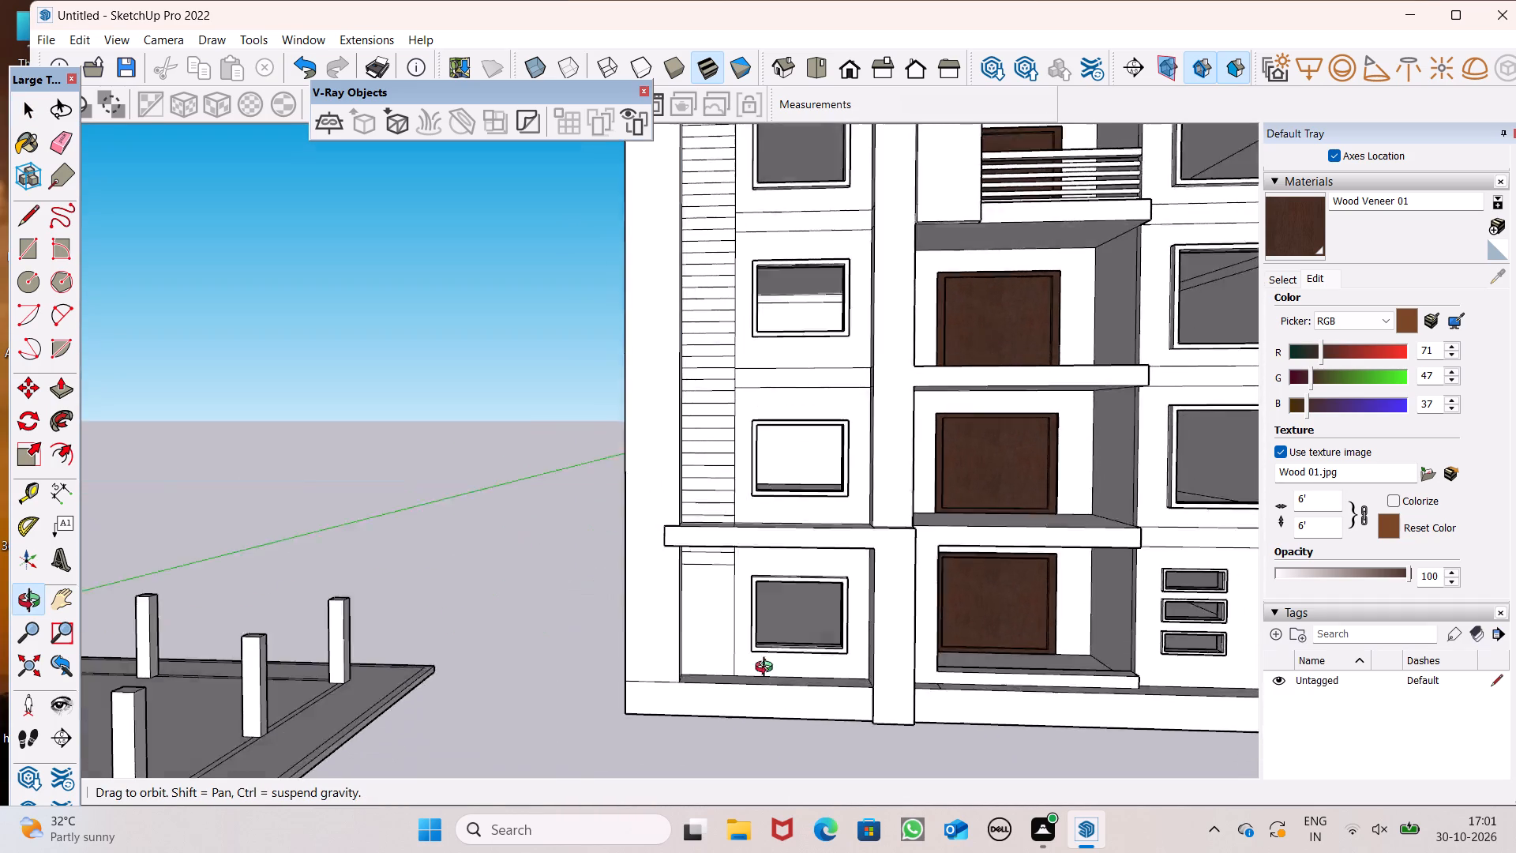
{"action": "middle_click_drag", "start_coordinate": [767, 669], "coordinate": [776, 688]}
{"action": "scroll", "coordinate": [752, 630], "scroll_direction": "down", "scroll_amount": 4}
{"action": "scroll", "coordinate": [754, 634], "scroll_direction": "up", "scroll_amount": 9}
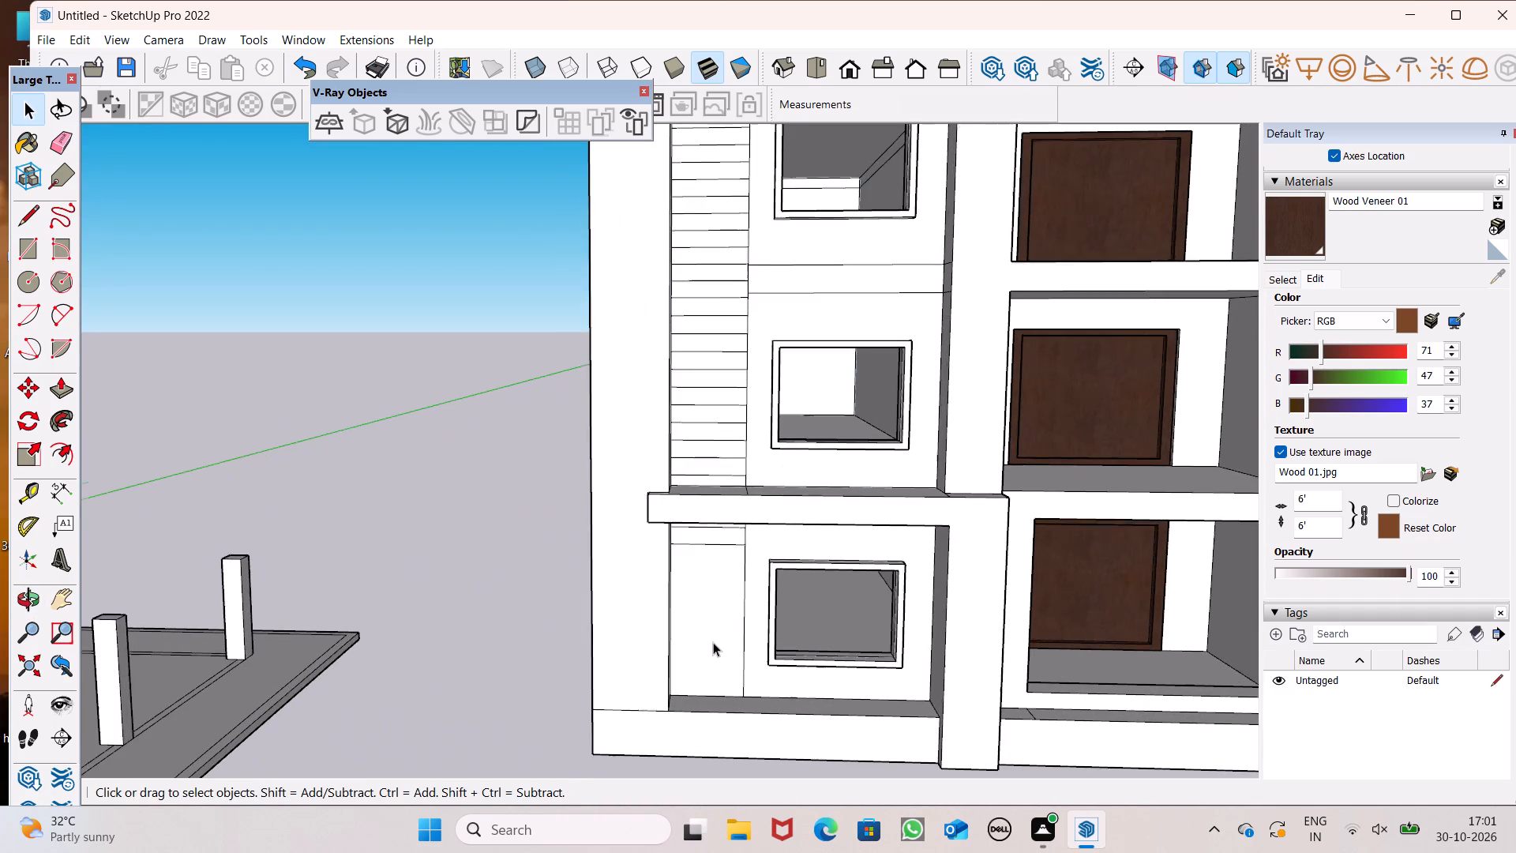
{"action": "scroll", "coordinate": [713, 642], "scroll_direction": "up", "scroll_amount": 4}
{"action": "left_click", "coordinate": [716, 460]}
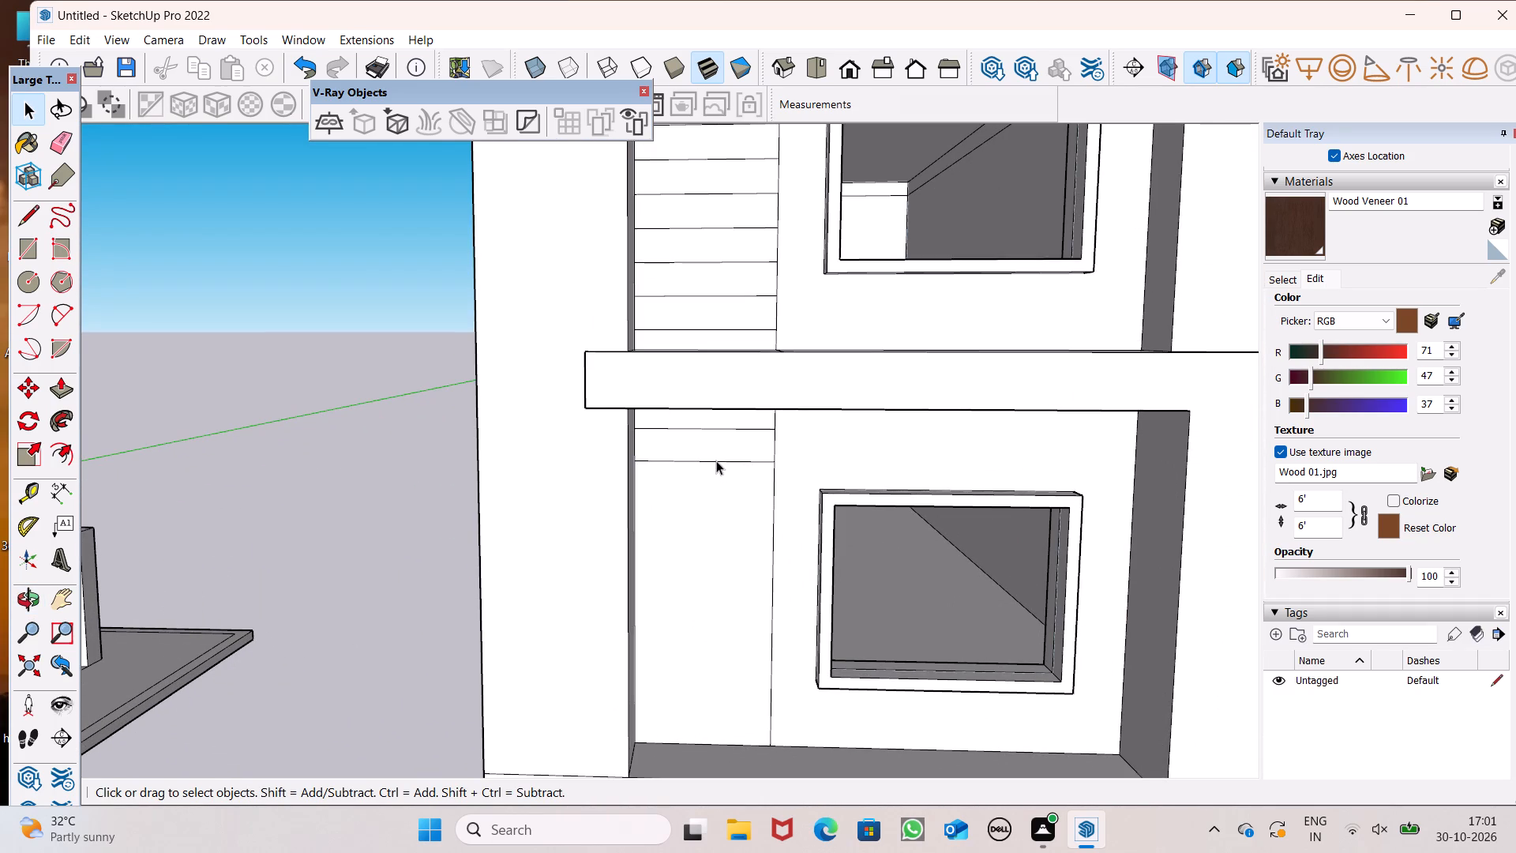
{"action": "key", "text": "m"}
{"action": "key", "text": "Return"}
{"action": "scroll", "coordinate": [621, 468], "scroll_direction": "down", "scroll_amount": 5}
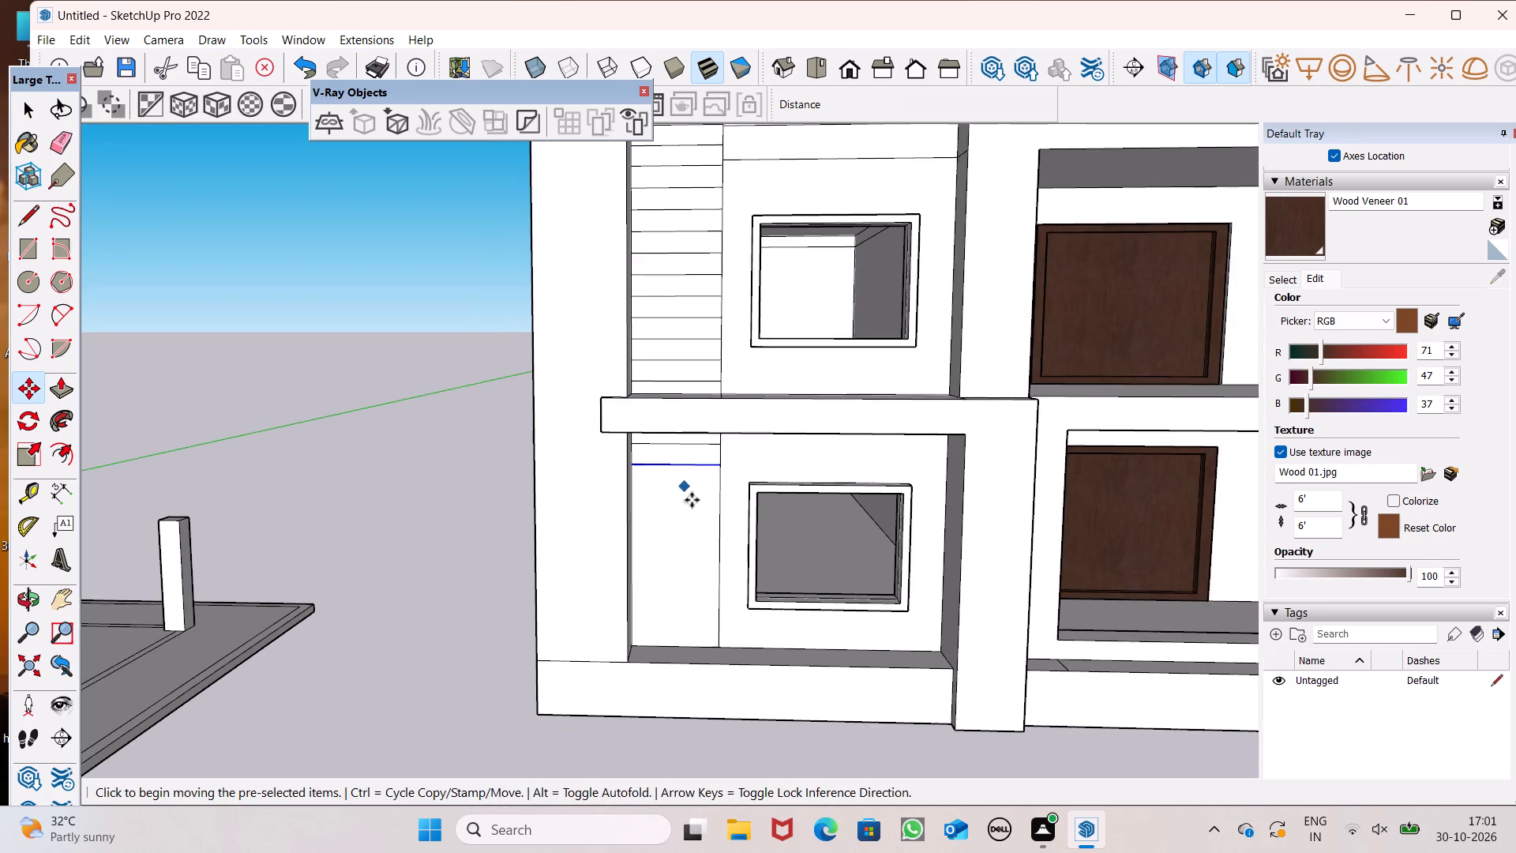
{"action": "scroll", "coordinate": [696, 505], "scroll_direction": "up", "scroll_amount": 1}
{"action": "middle_click_drag", "start_coordinate": [666, 481], "coordinate": [649, 438]}
{"action": "scroll", "coordinate": [669, 485], "scroll_direction": "up", "scroll_amount": 5}
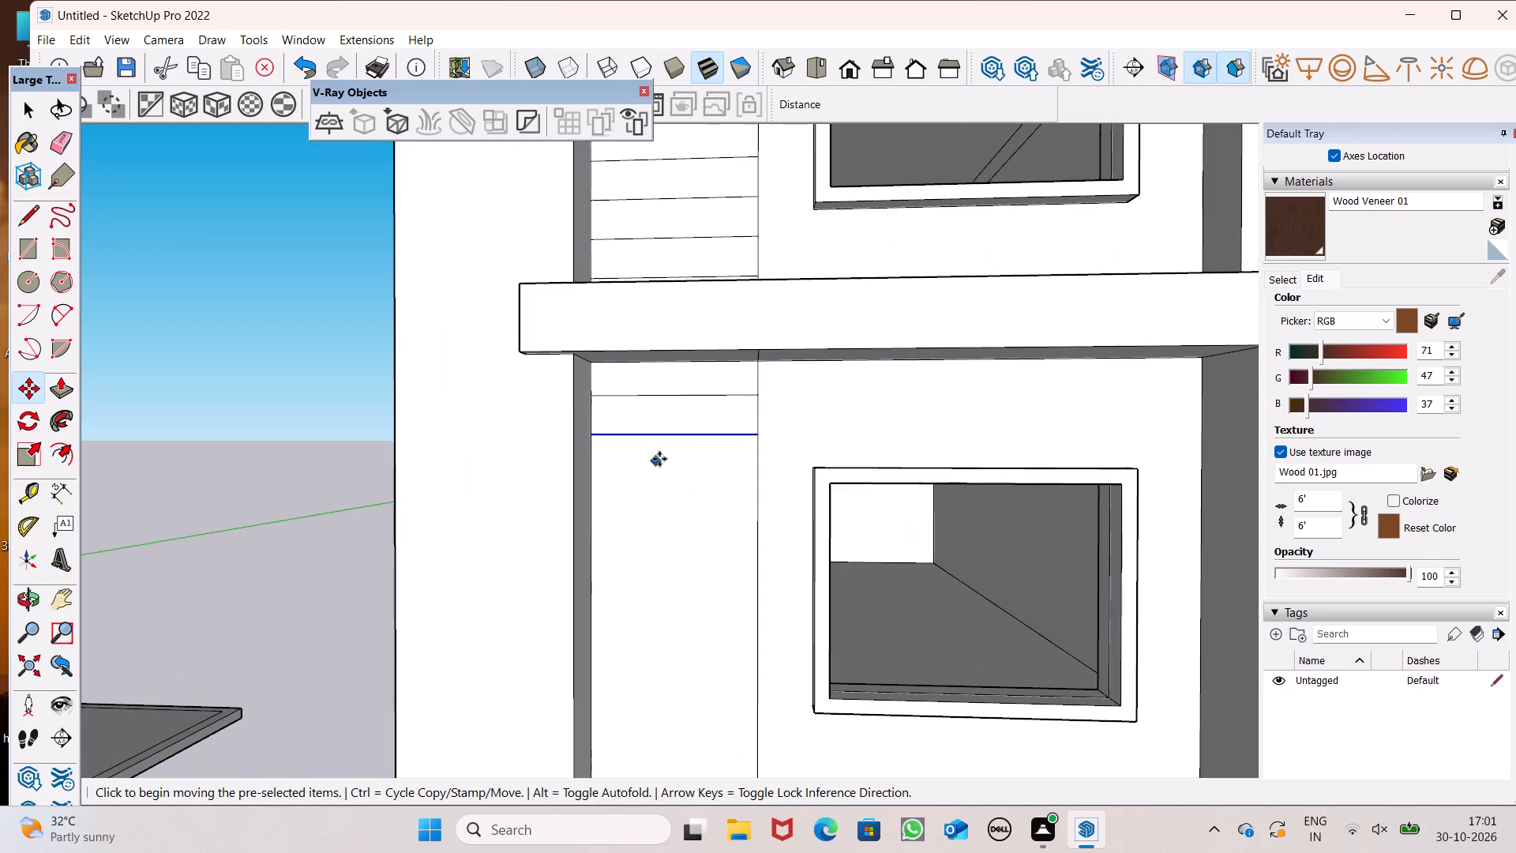
{"action": "scroll", "coordinate": [712, 422], "scroll_direction": "down", "scroll_amount": 7}
{"action": "middle_click_drag", "start_coordinate": [750, 452], "coordinate": [768, 512]}
{"action": "scroll", "coordinate": [768, 513], "scroll_direction": "up", "scroll_amount": 5}
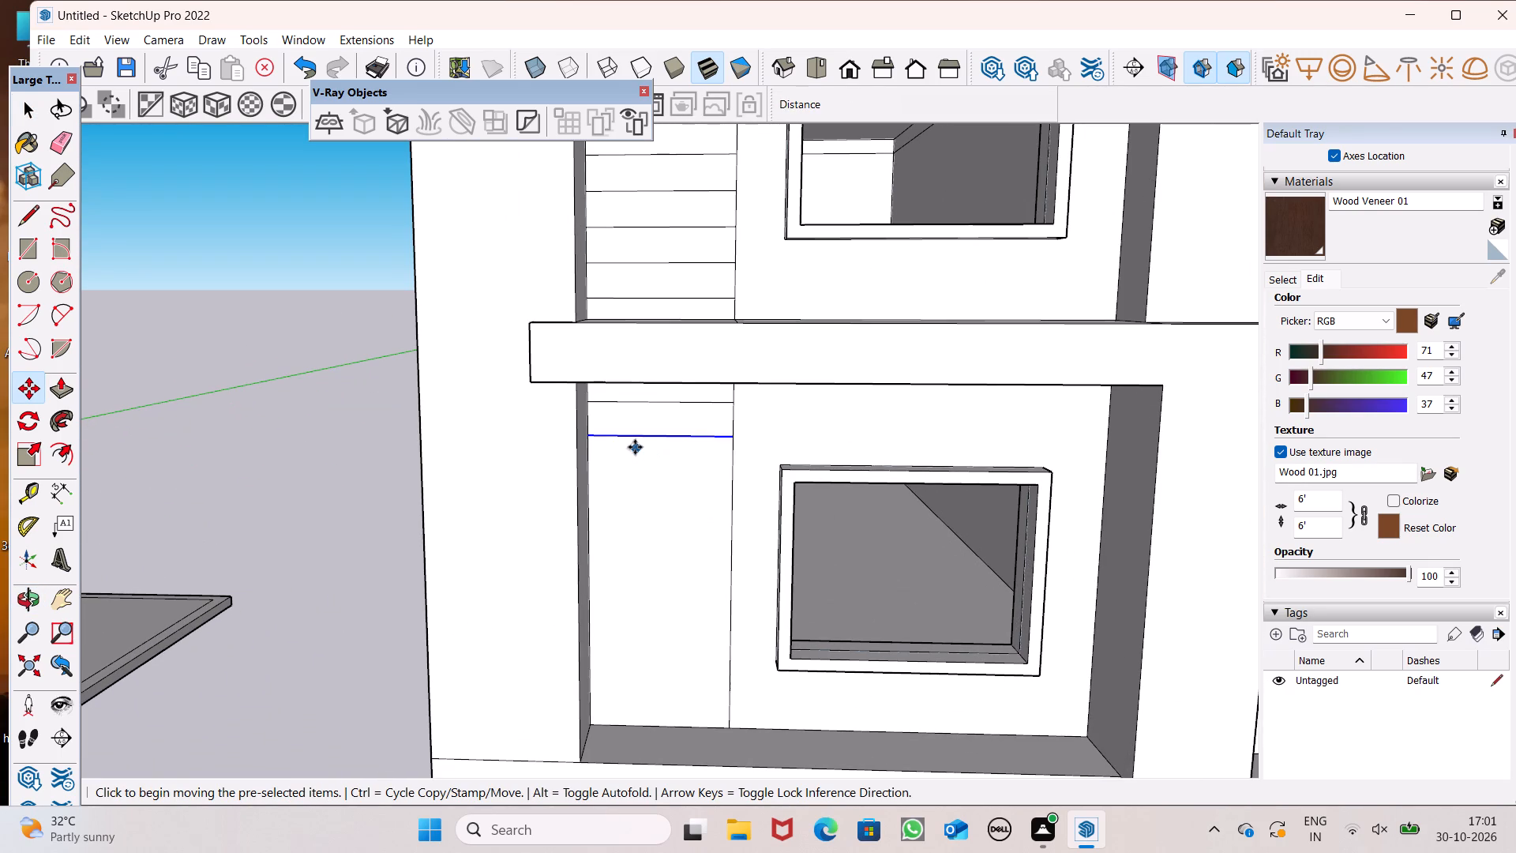
{"action": "left_click_drag", "start_coordinate": [650, 436], "coordinate": [653, 472], "text": "ctrl"}
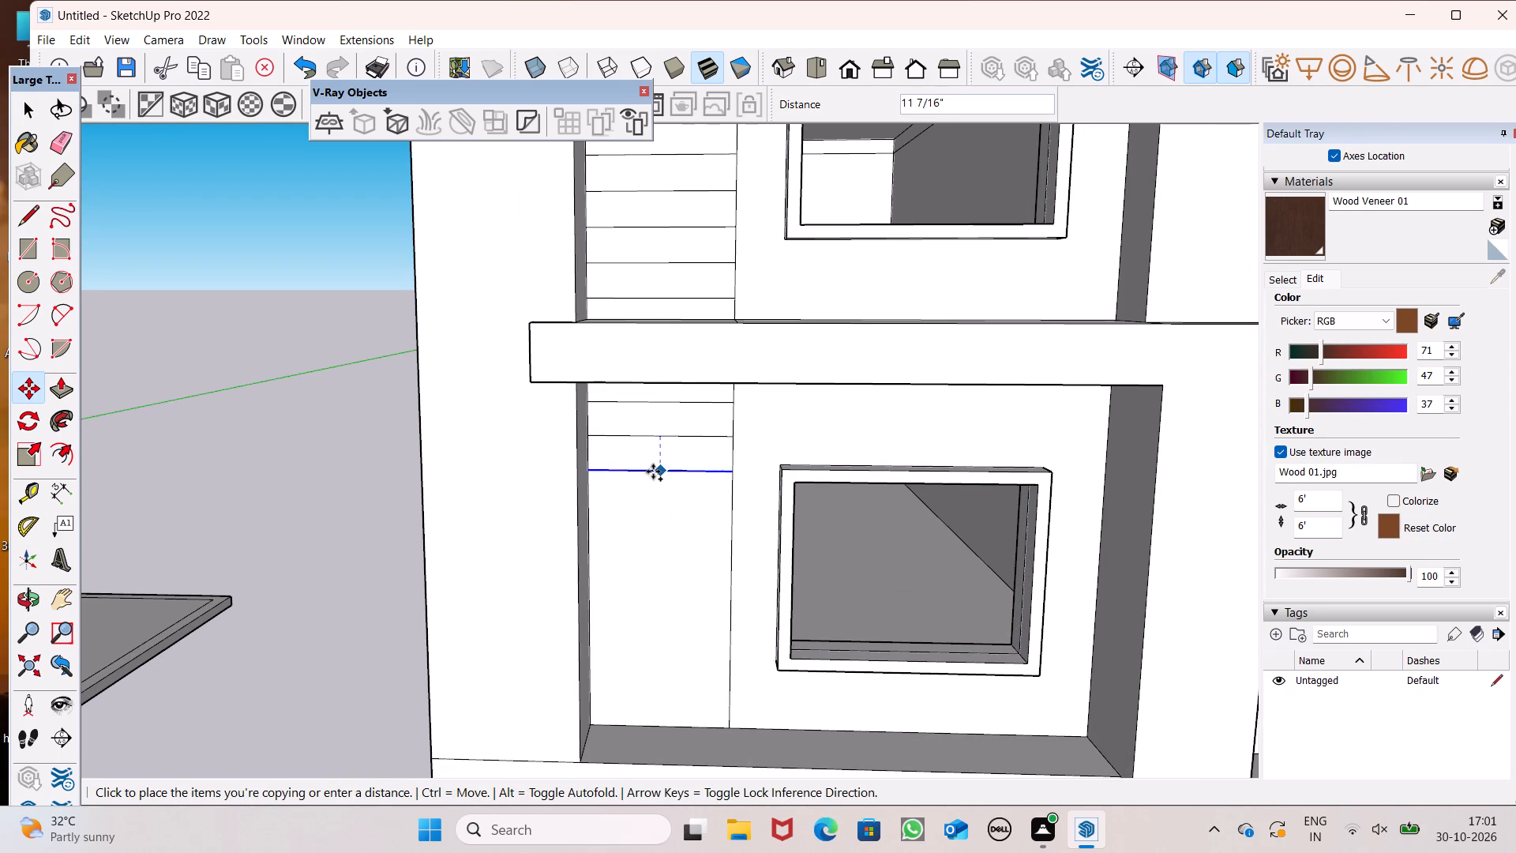
{"action": "left_click_drag", "start_coordinate": [653, 472], "coordinate": [654, 473], "text": "ctrl"}
Array the ground-floor copy down the strip at the same spacing with a multiplier of 6.
{"action": "key", "text": "shift+asterisk"}
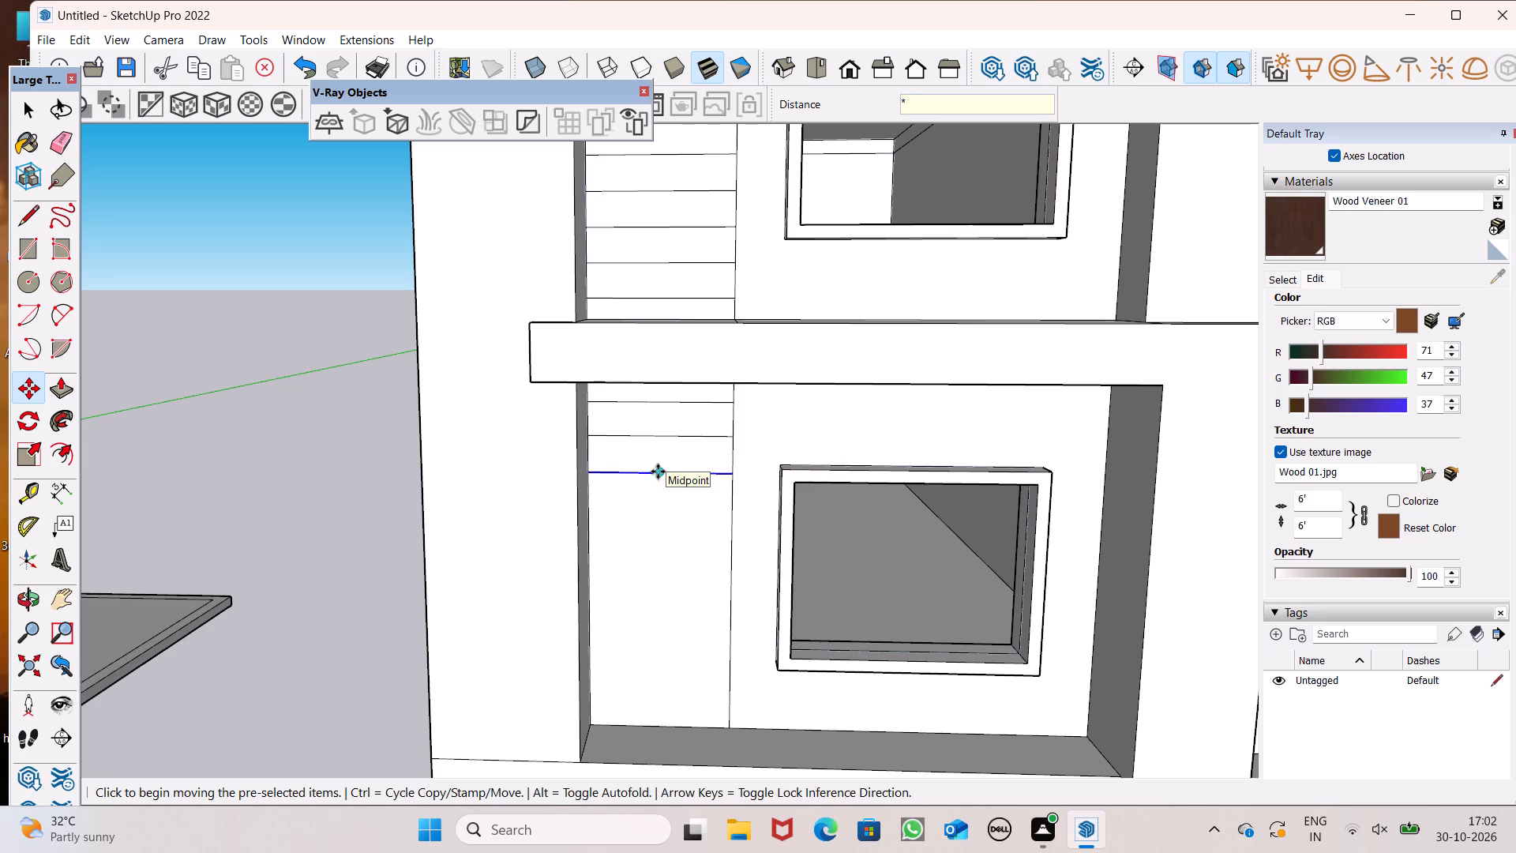
{"action": "key", "text": "6"}
{"action": "key", "text": "Return"}
Copy the lowest ground-floor strip line about 1' further down to divide the remaining gap, and clear the selection.
{"action": "scroll", "coordinate": [729, 703], "scroll_direction": "up", "scroll_amount": 5}
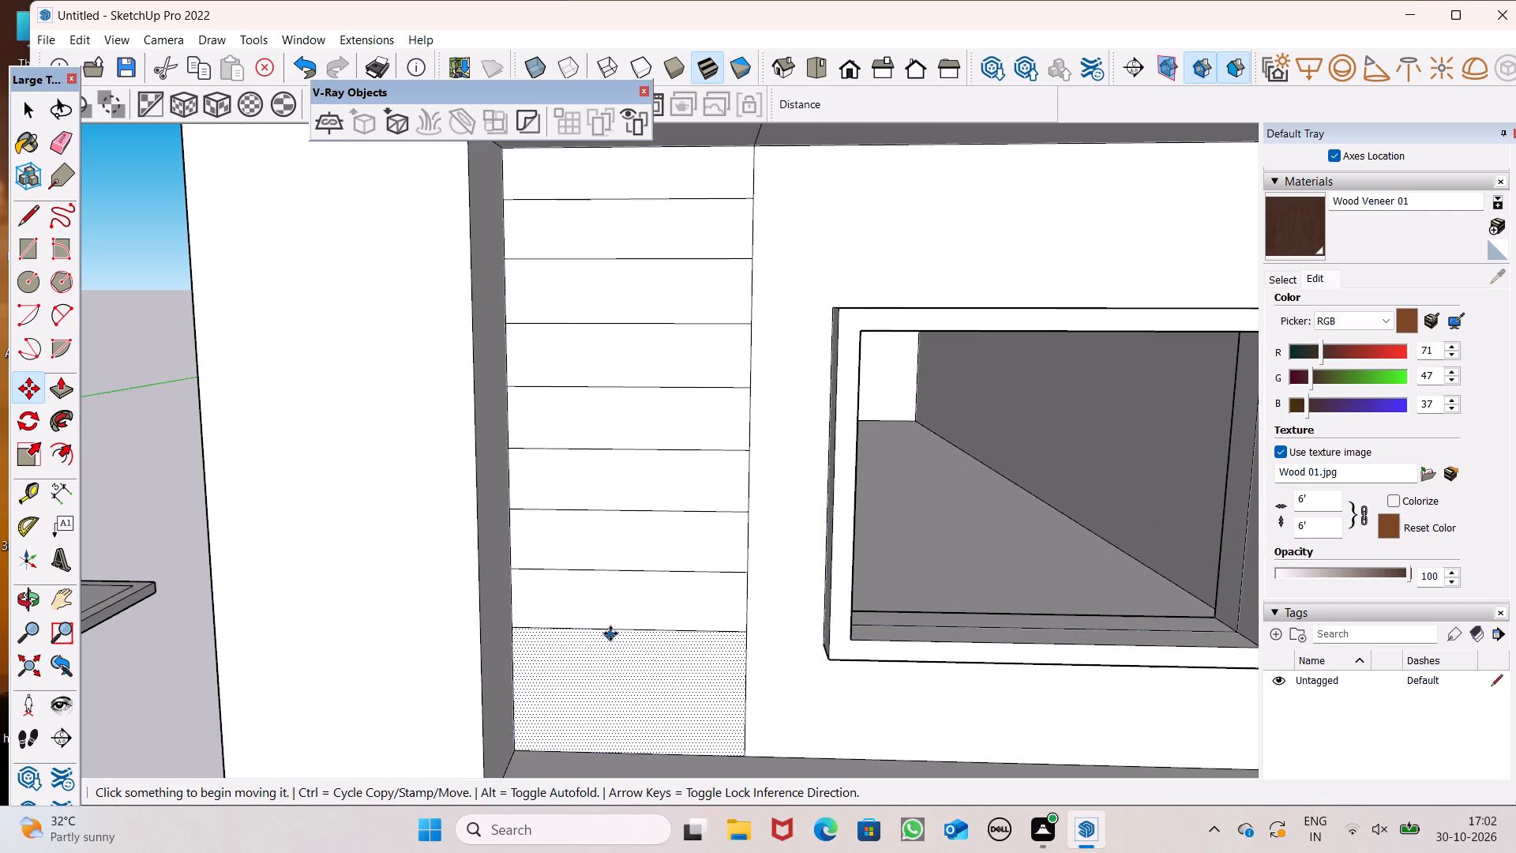
{"action": "left_click_drag", "start_coordinate": [610, 632], "coordinate": [614, 688]}
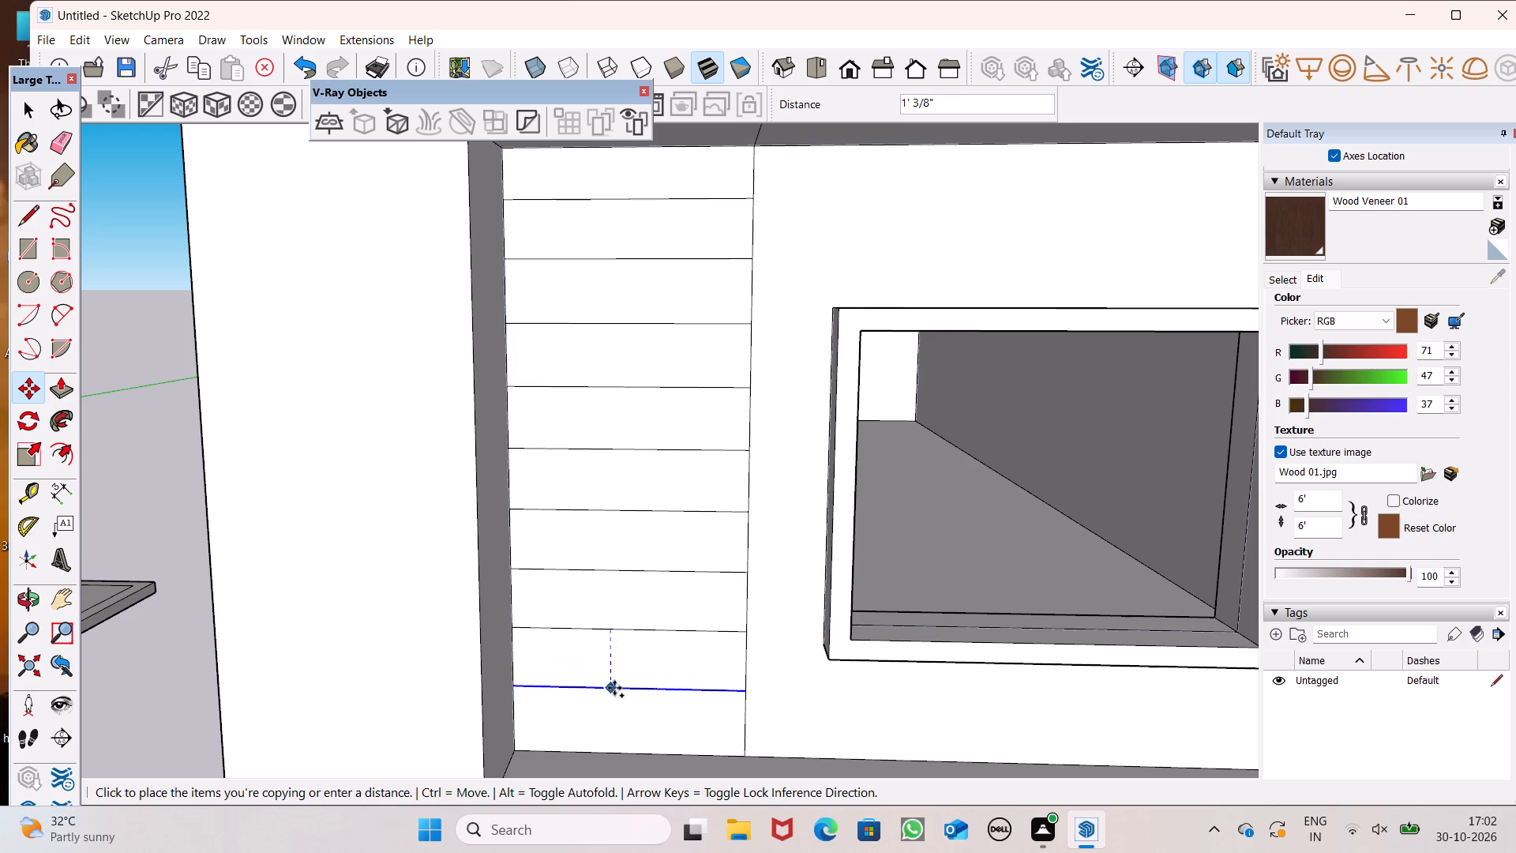
{"action": "left_click_drag", "start_coordinate": [614, 688], "coordinate": [614, 687]}
{"action": "key", "text": "space"}
{"action": "scroll", "coordinate": [714, 616], "scroll_direction": "down", "scroll_amount": 10}
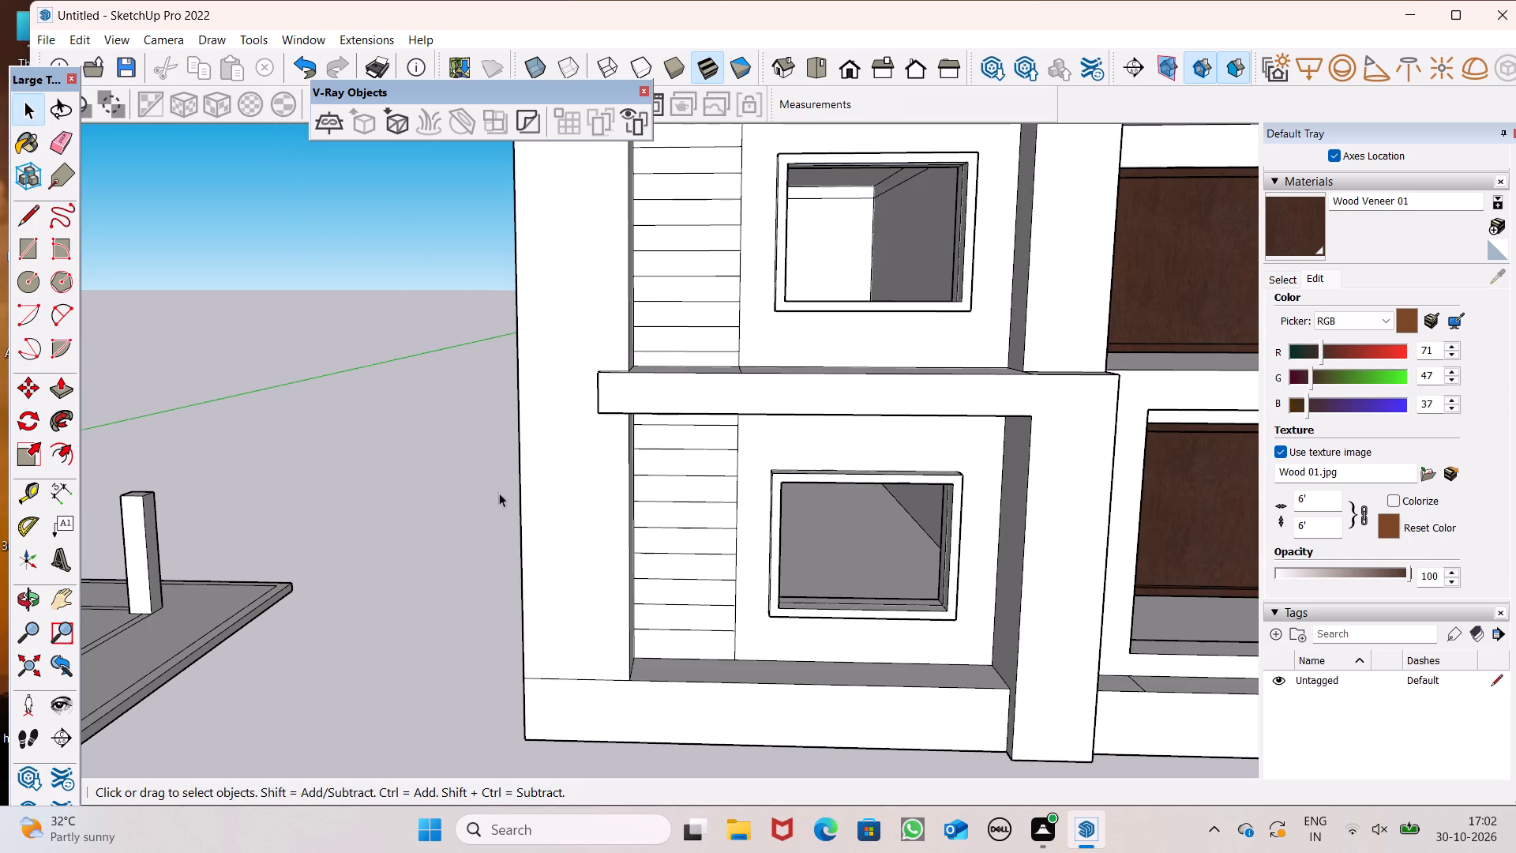
{"action": "left_click", "coordinate": [454, 410]}
{"action": "left_click_drag", "start_coordinate": [454, 410], "coordinate": [454, 400]}
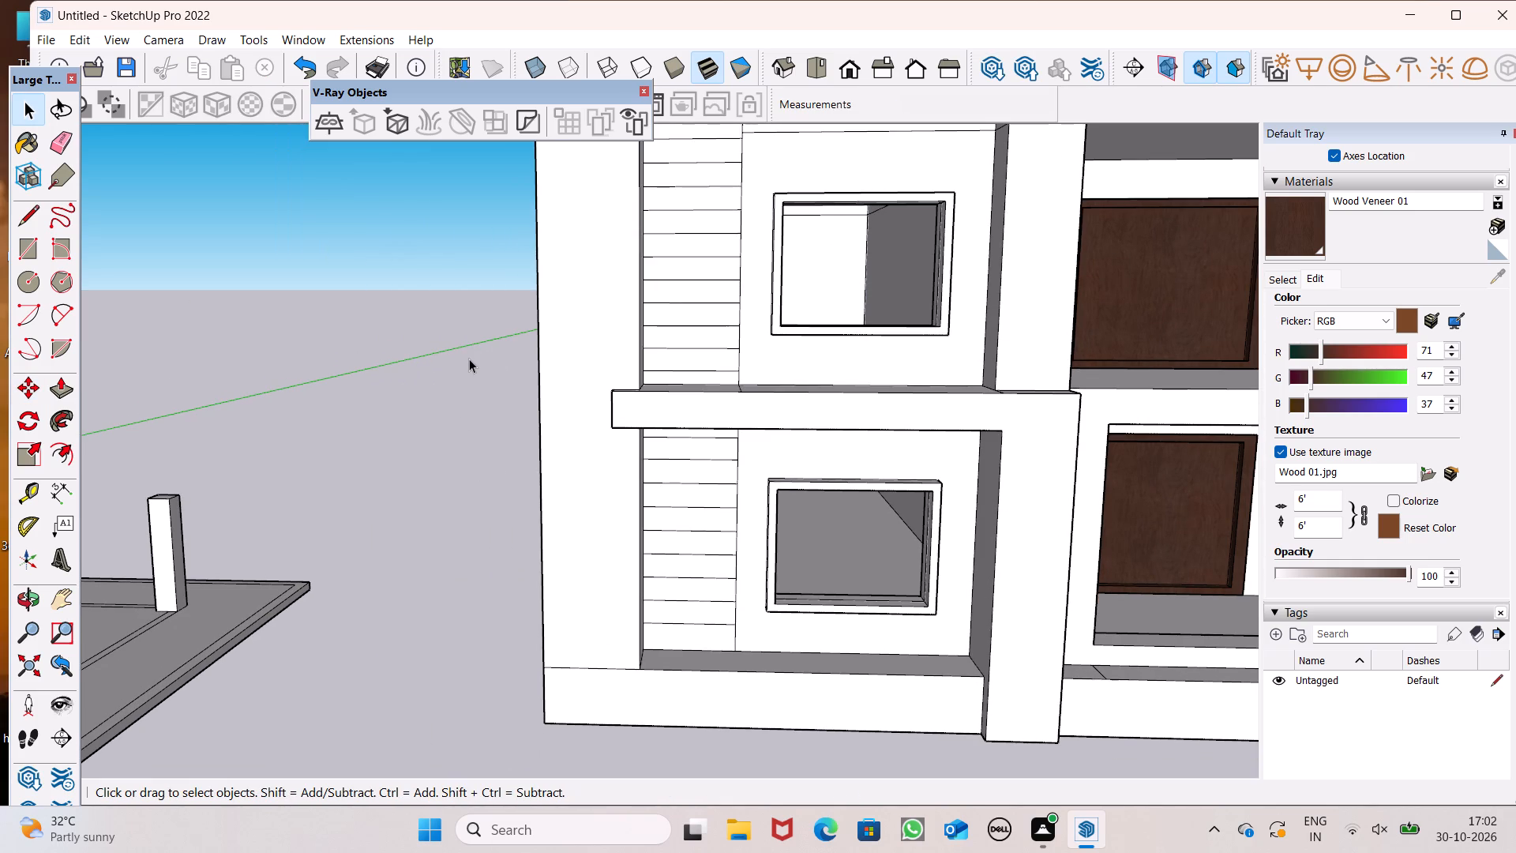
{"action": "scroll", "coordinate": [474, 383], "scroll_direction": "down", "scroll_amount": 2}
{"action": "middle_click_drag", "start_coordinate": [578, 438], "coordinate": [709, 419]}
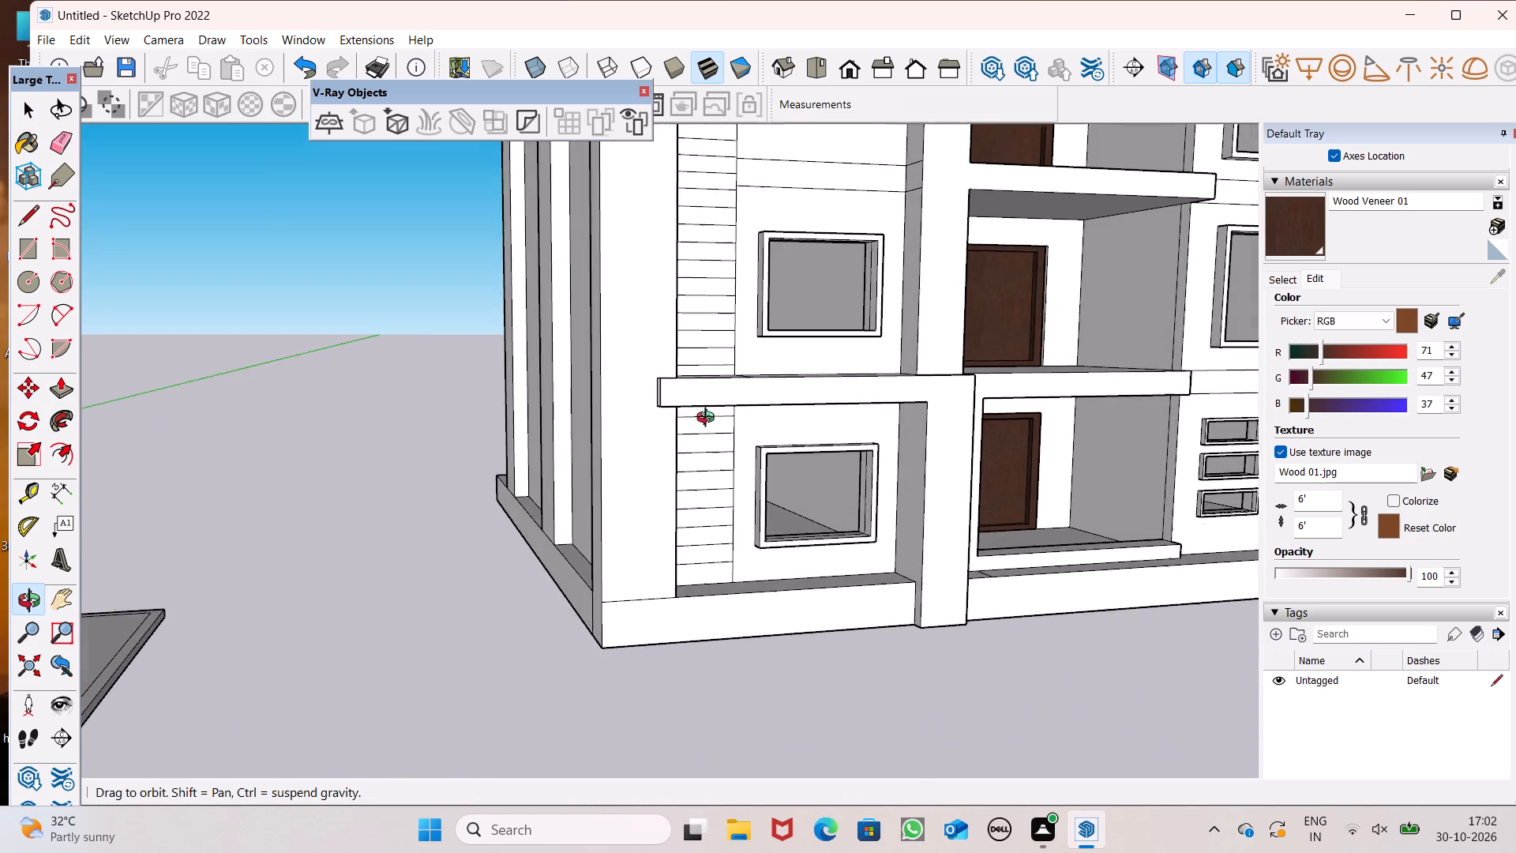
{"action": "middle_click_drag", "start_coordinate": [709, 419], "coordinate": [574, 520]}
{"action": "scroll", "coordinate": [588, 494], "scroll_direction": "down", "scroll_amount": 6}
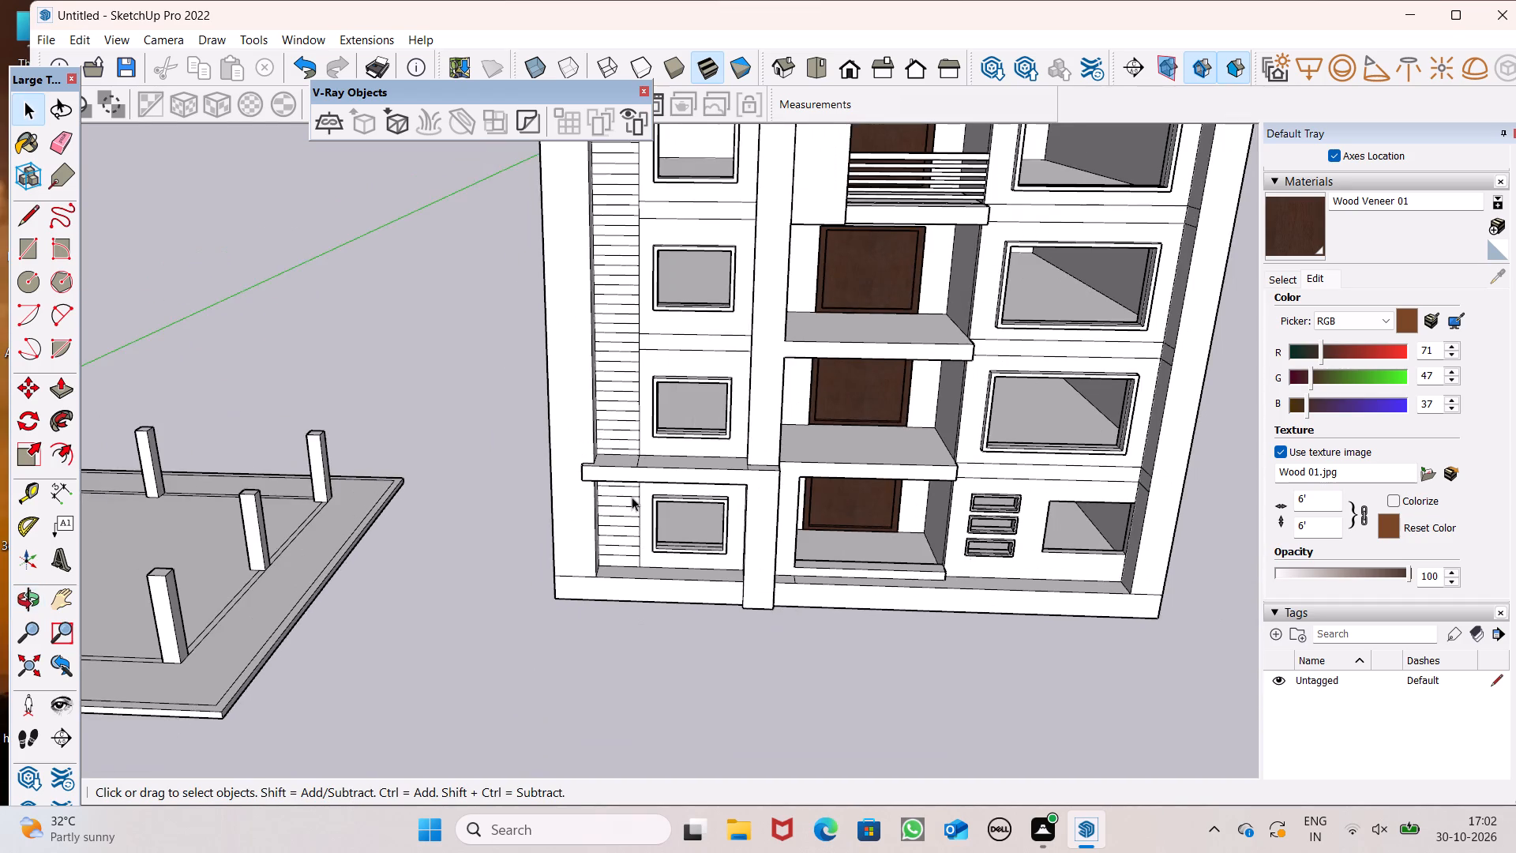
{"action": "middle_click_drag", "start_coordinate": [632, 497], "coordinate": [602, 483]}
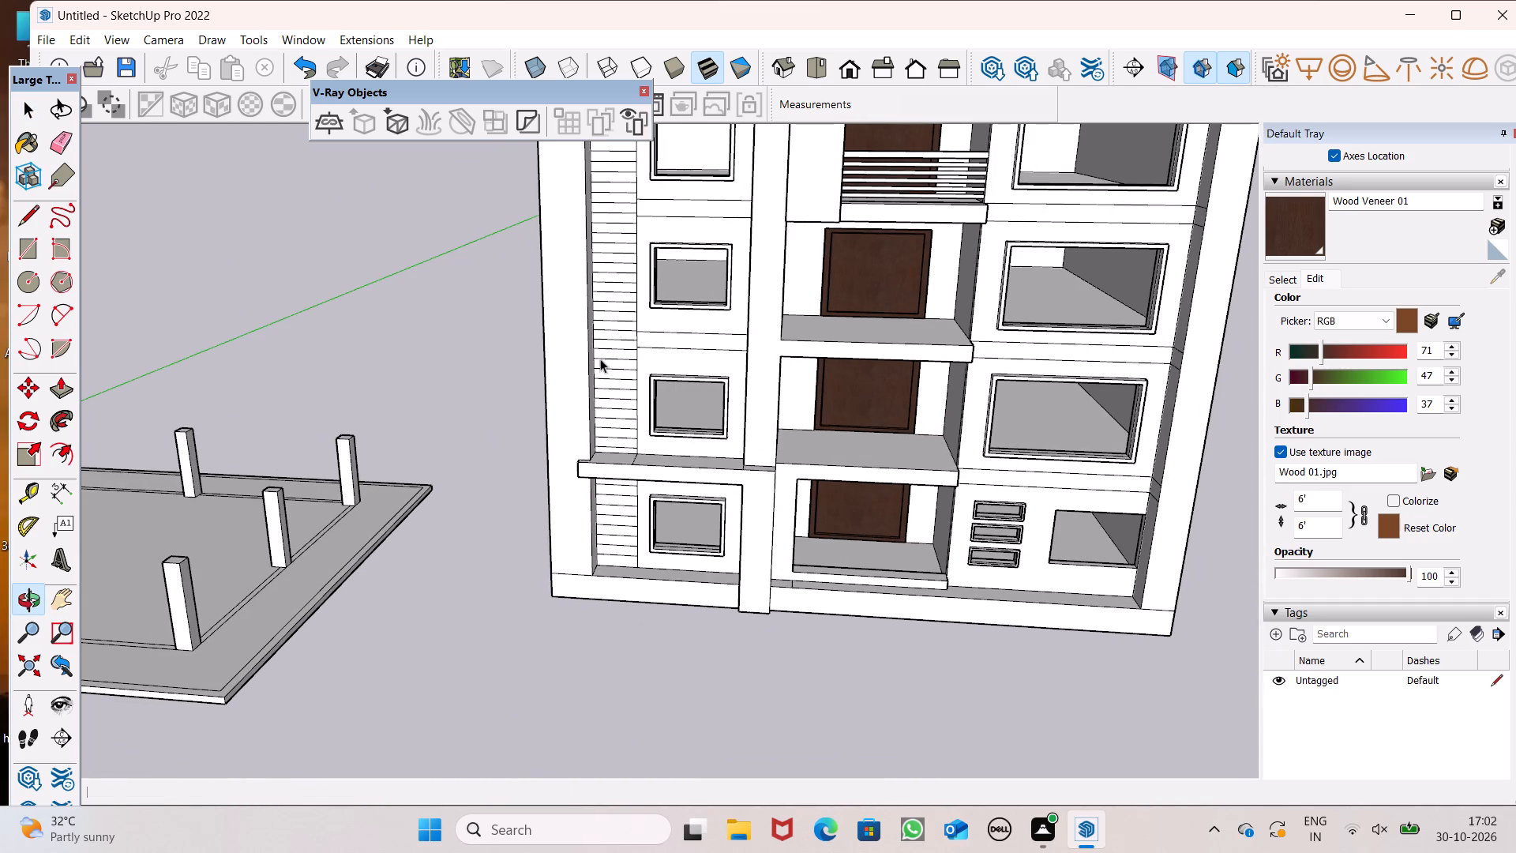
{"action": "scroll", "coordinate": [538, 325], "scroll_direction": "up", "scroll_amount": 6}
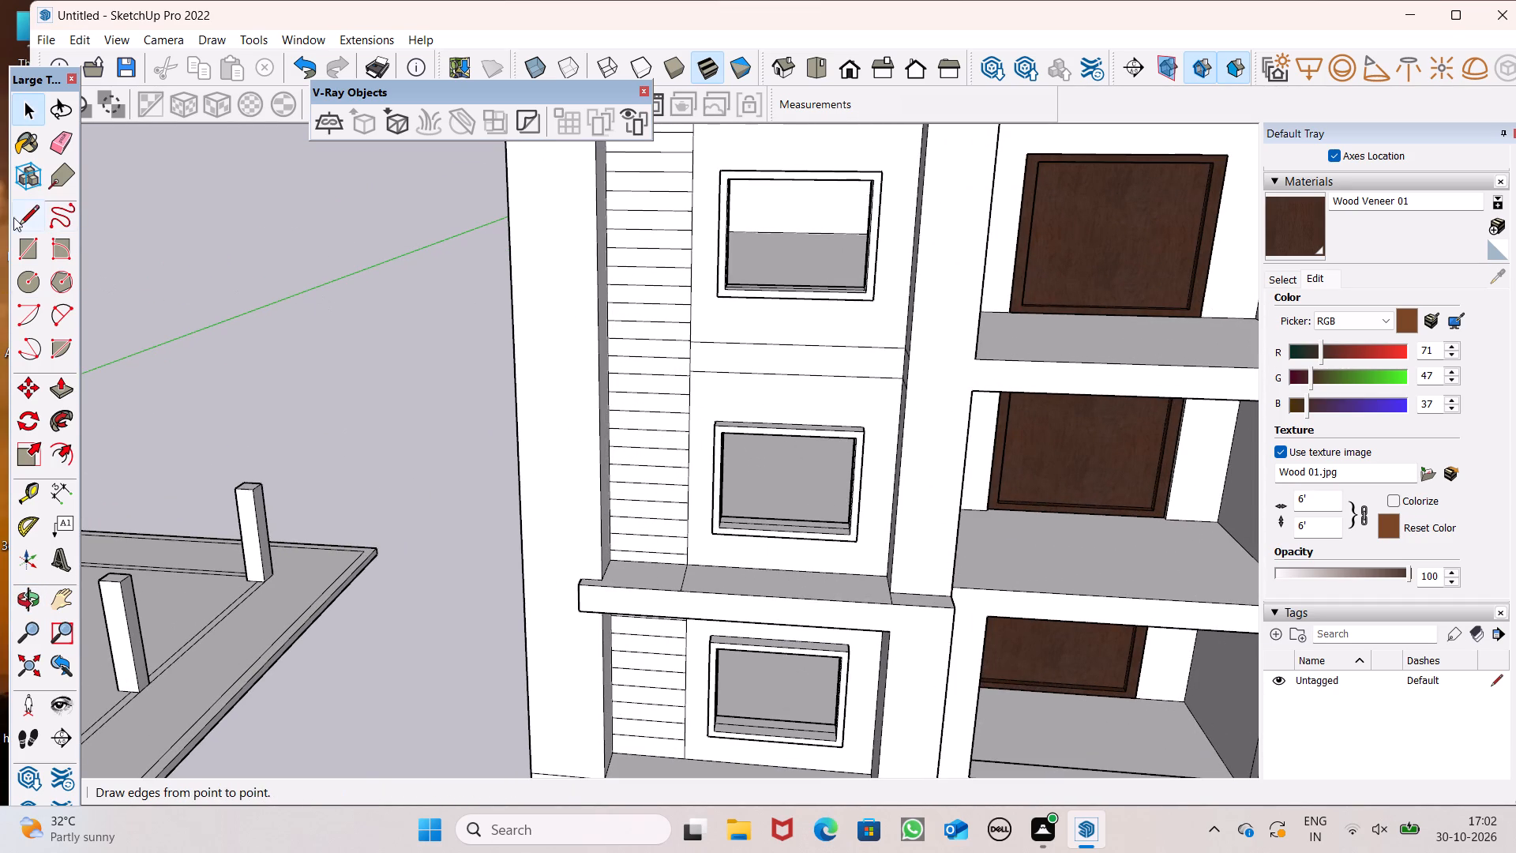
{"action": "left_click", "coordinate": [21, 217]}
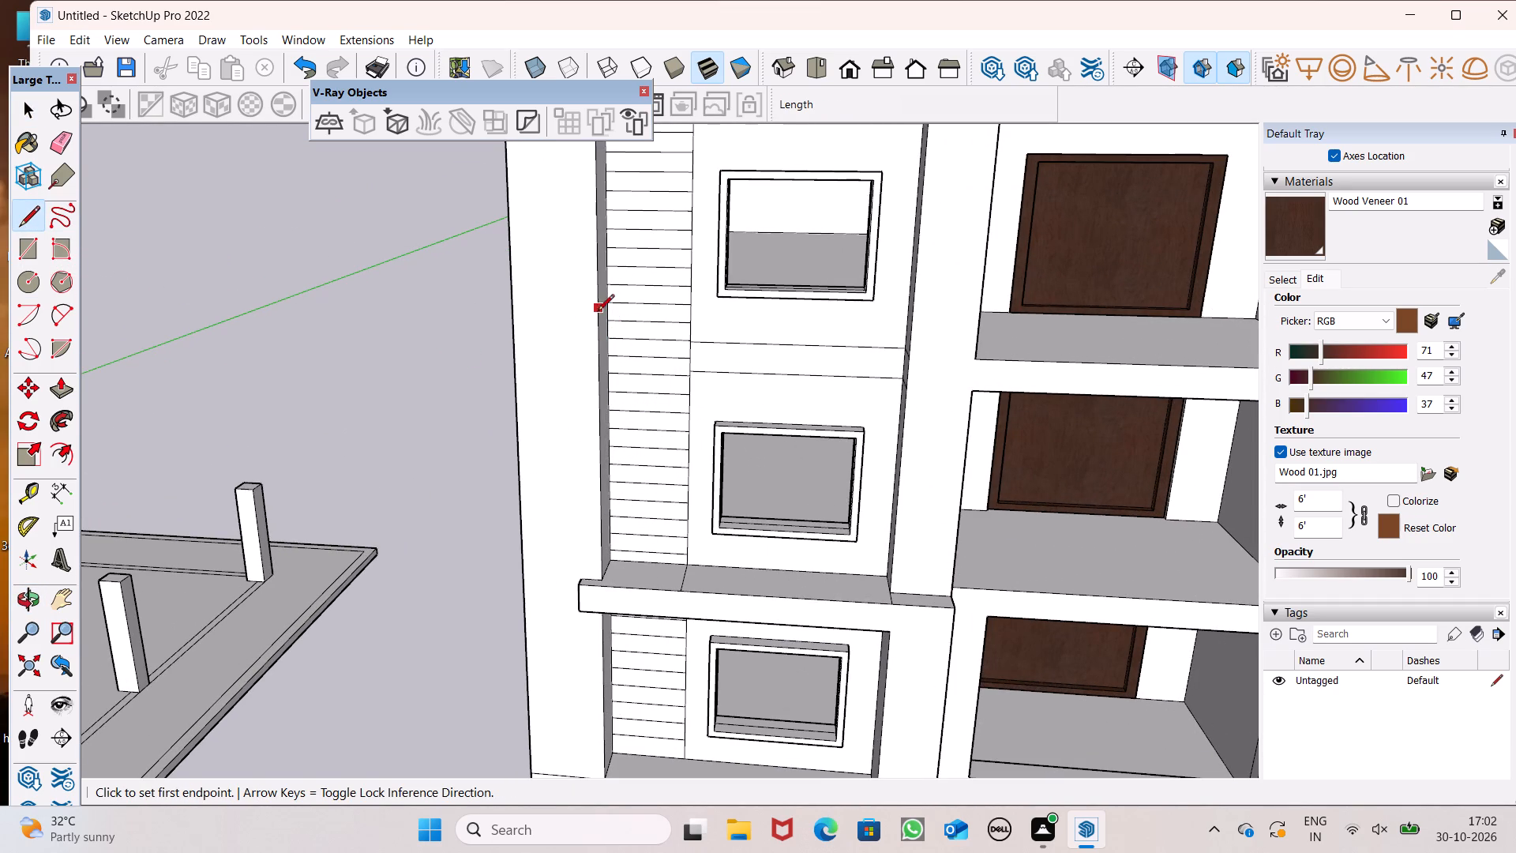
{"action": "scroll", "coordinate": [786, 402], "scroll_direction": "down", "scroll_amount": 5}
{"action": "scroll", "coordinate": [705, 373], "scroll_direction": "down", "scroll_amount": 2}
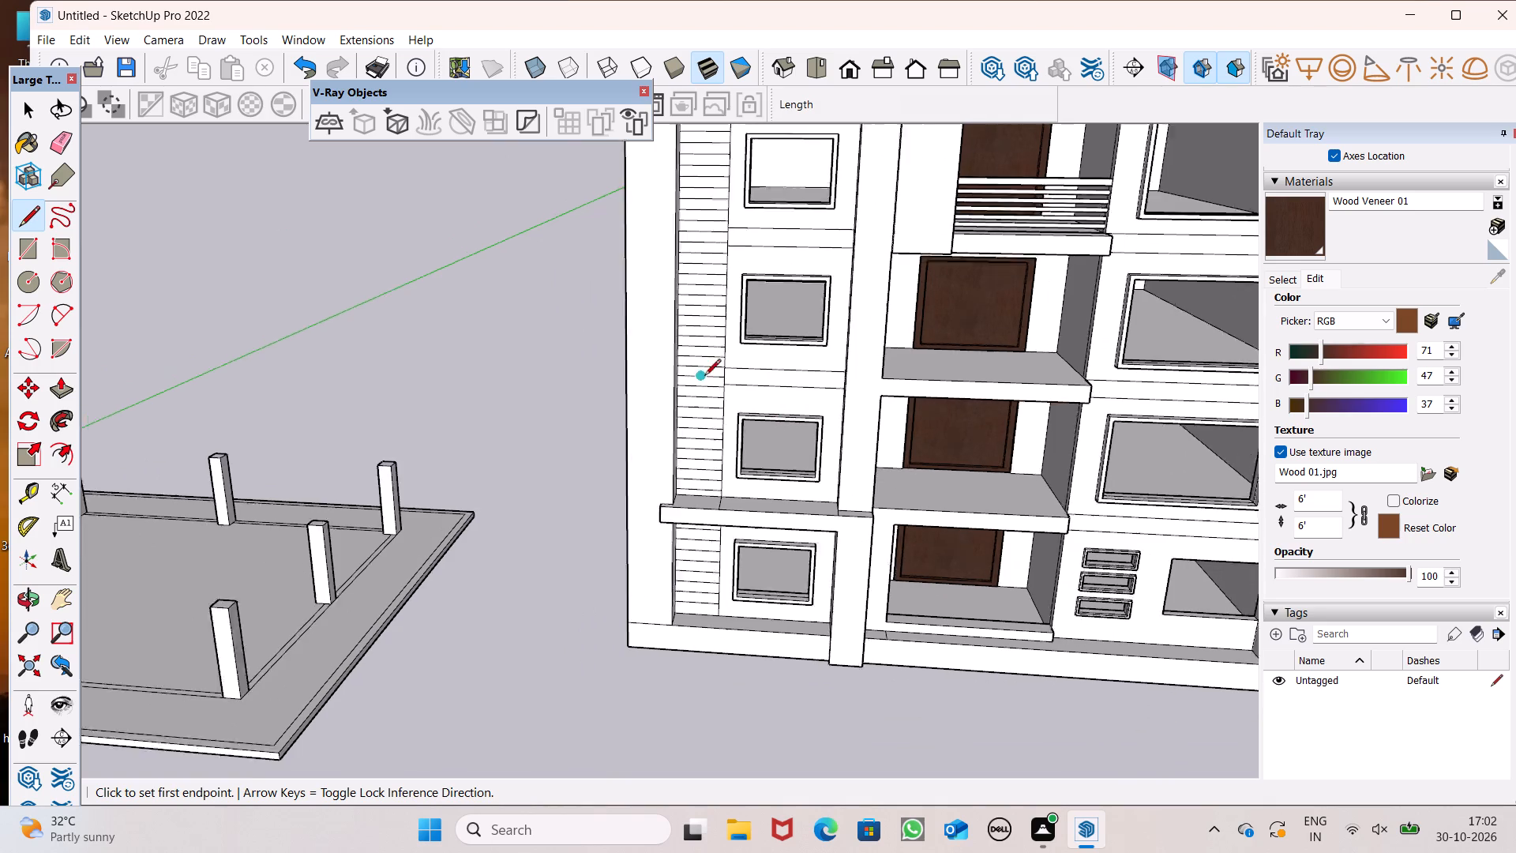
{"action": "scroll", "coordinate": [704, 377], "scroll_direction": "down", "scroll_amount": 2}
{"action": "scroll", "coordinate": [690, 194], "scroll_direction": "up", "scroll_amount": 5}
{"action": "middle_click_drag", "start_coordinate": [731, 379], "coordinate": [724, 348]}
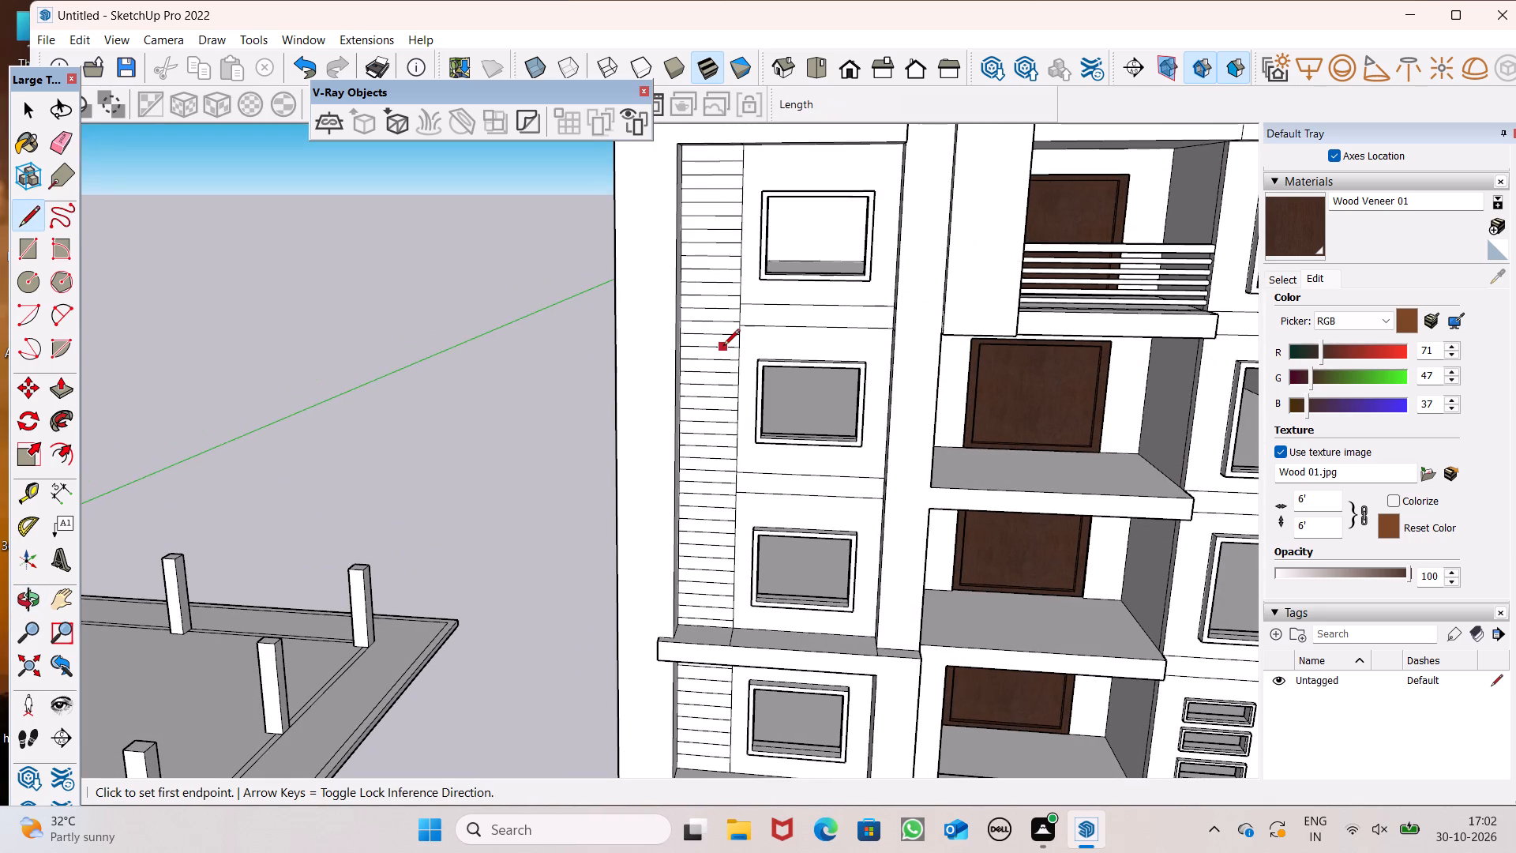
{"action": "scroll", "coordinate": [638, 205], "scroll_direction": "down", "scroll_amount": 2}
Draw a rectangle about 2' 1" by 1' on the outer wall, ending at the recess edge beside the banded strip.
{"action": "left_click", "coordinate": [25, 254]}
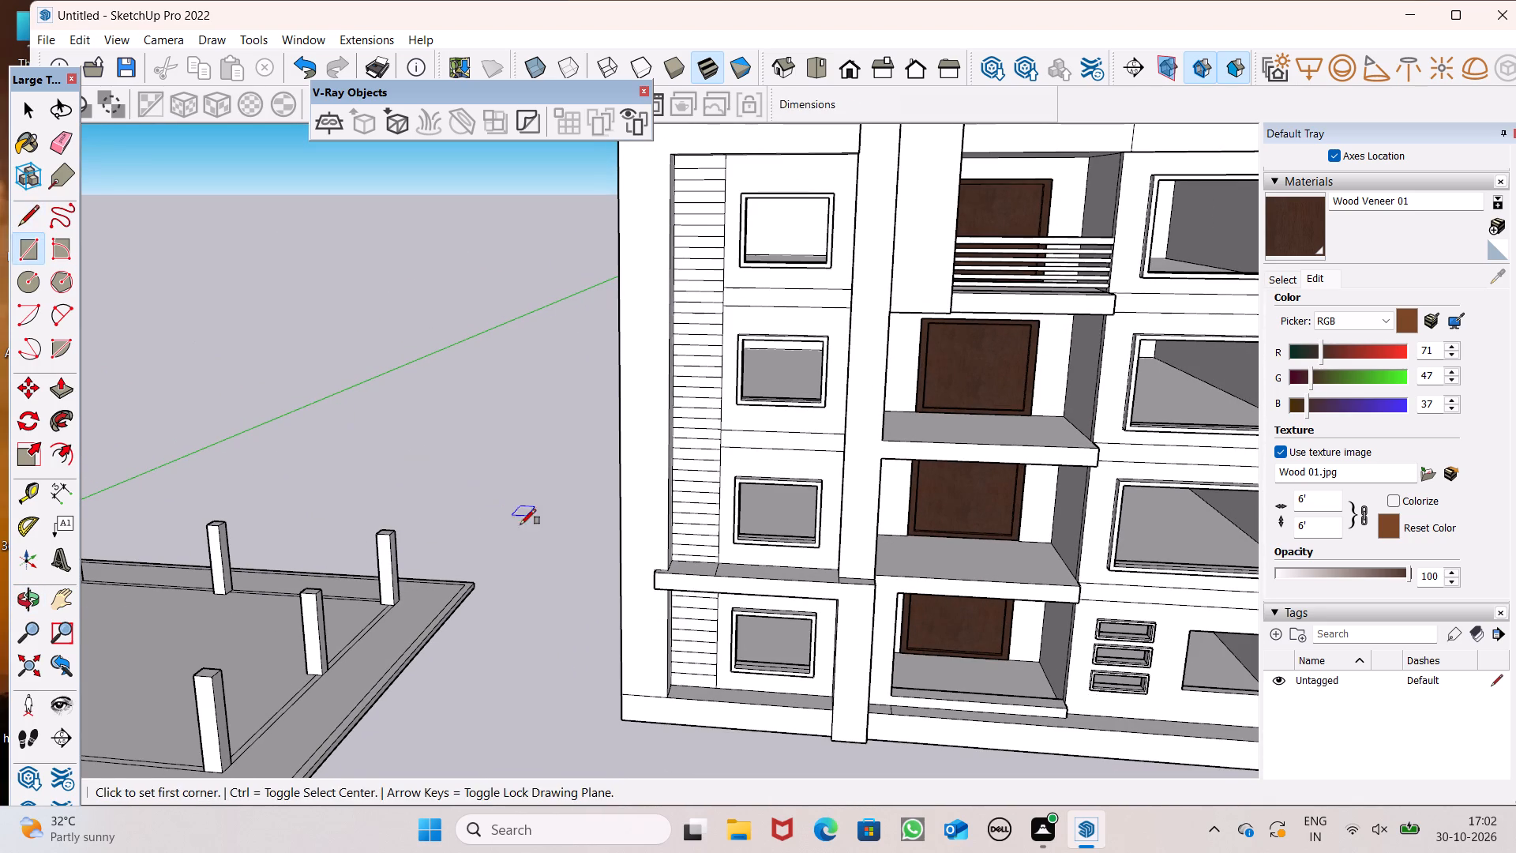
{"action": "middle_click_drag", "start_coordinate": [538, 537], "coordinate": [605, 554]}
{"action": "scroll", "coordinate": [629, 495], "scroll_direction": "up", "scroll_amount": 5}
{"action": "middle_click_drag", "start_coordinate": [692, 447], "coordinate": [620, 409]}
{"action": "scroll", "coordinate": [570, 445], "scroll_direction": "up", "scroll_amount": 1}
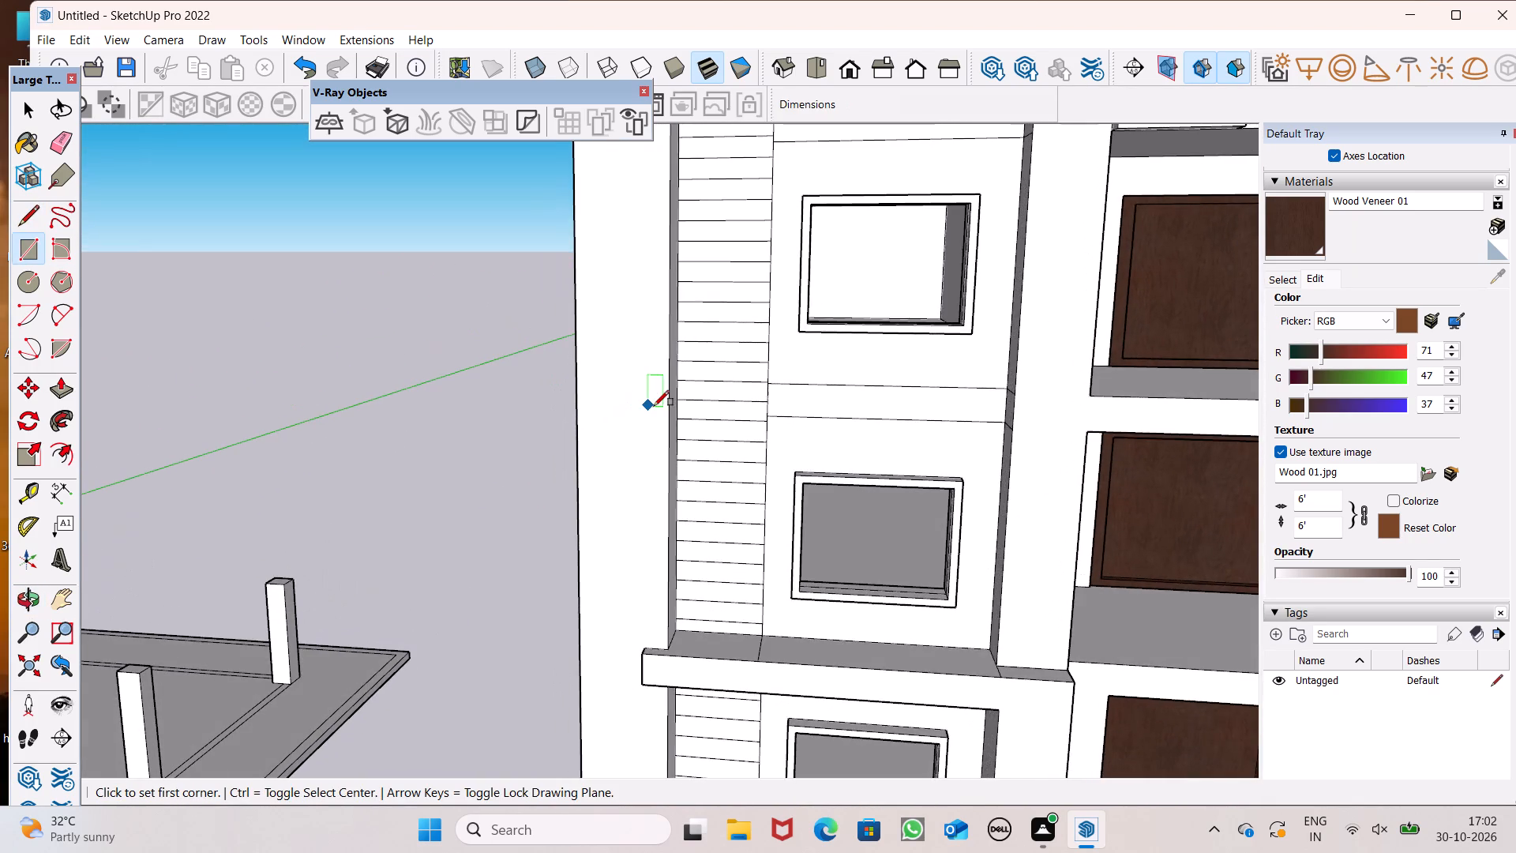
{"action": "scroll", "coordinate": [654, 406], "scroll_direction": "up", "scroll_amount": 5}
{"action": "scroll", "coordinate": [654, 406], "scroll_direction": "down", "scroll_amount": 1}
{"action": "middle_click_drag", "start_coordinate": [653, 411], "coordinate": [662, 372]}
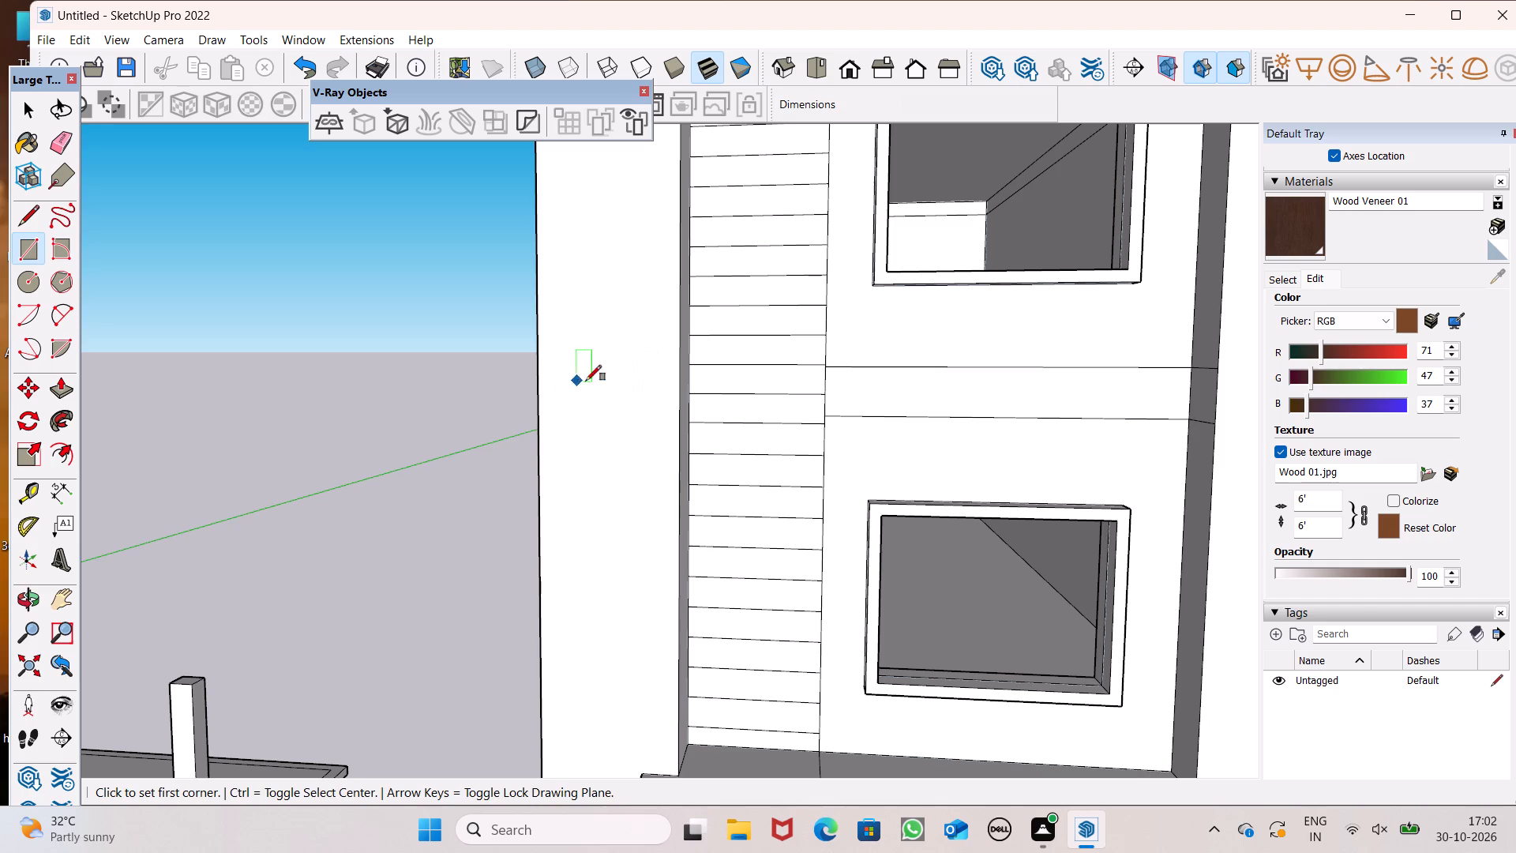
{"action": "middle_click_drag", "start_coordinate": [613, 402], "coordinate": [607, 379]}
{"action": "scroll", "coordinate": [617, 389], "scroll_direction": "up", "scroll_amount": 2}
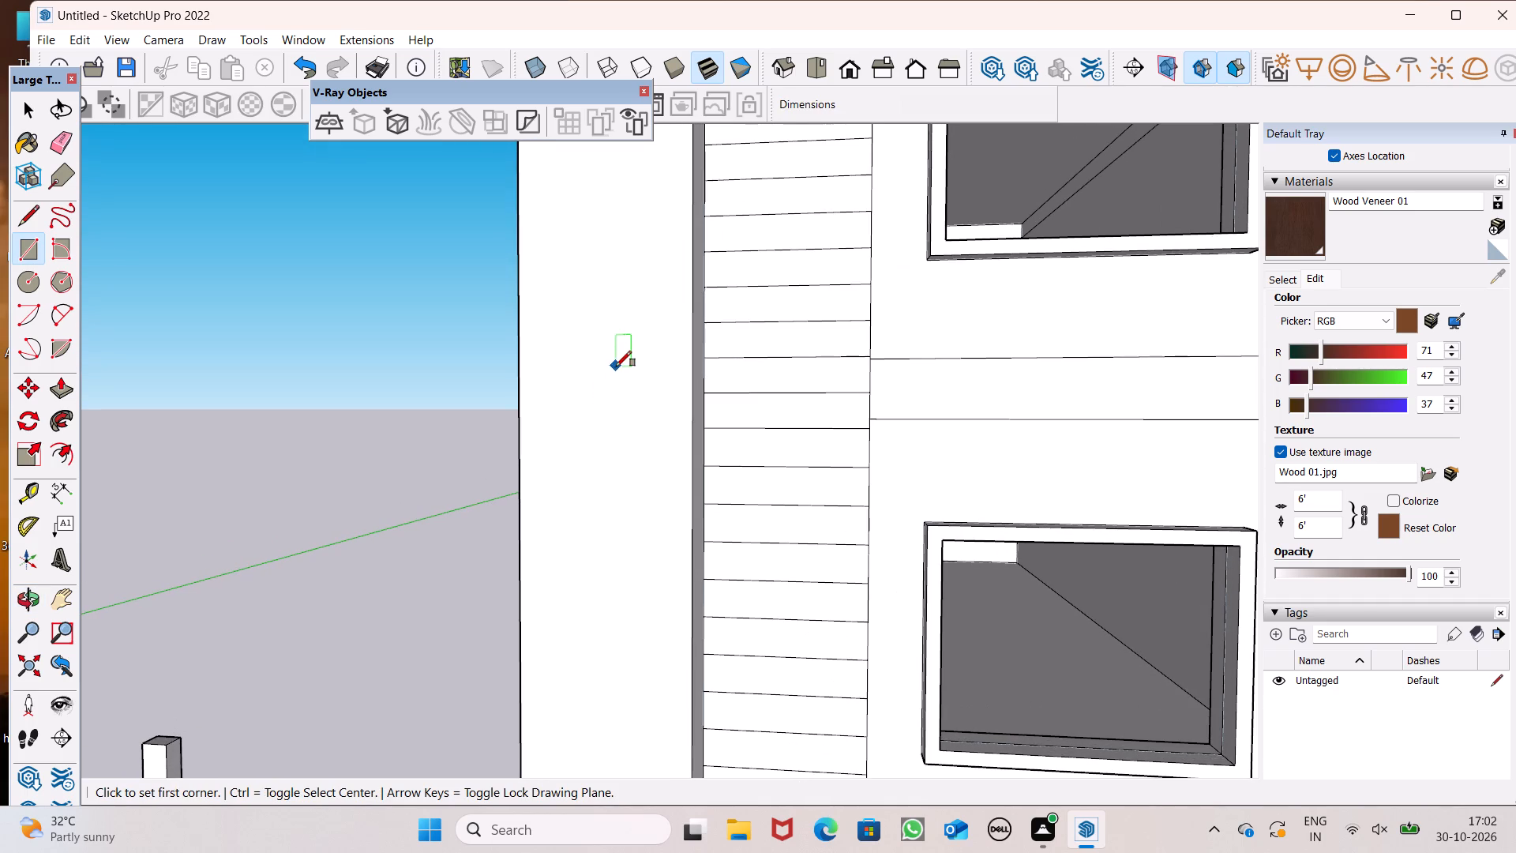
{"action": "left_click_drag", "start_coordinate": [599, 359], "coordinate": [600, 366]}
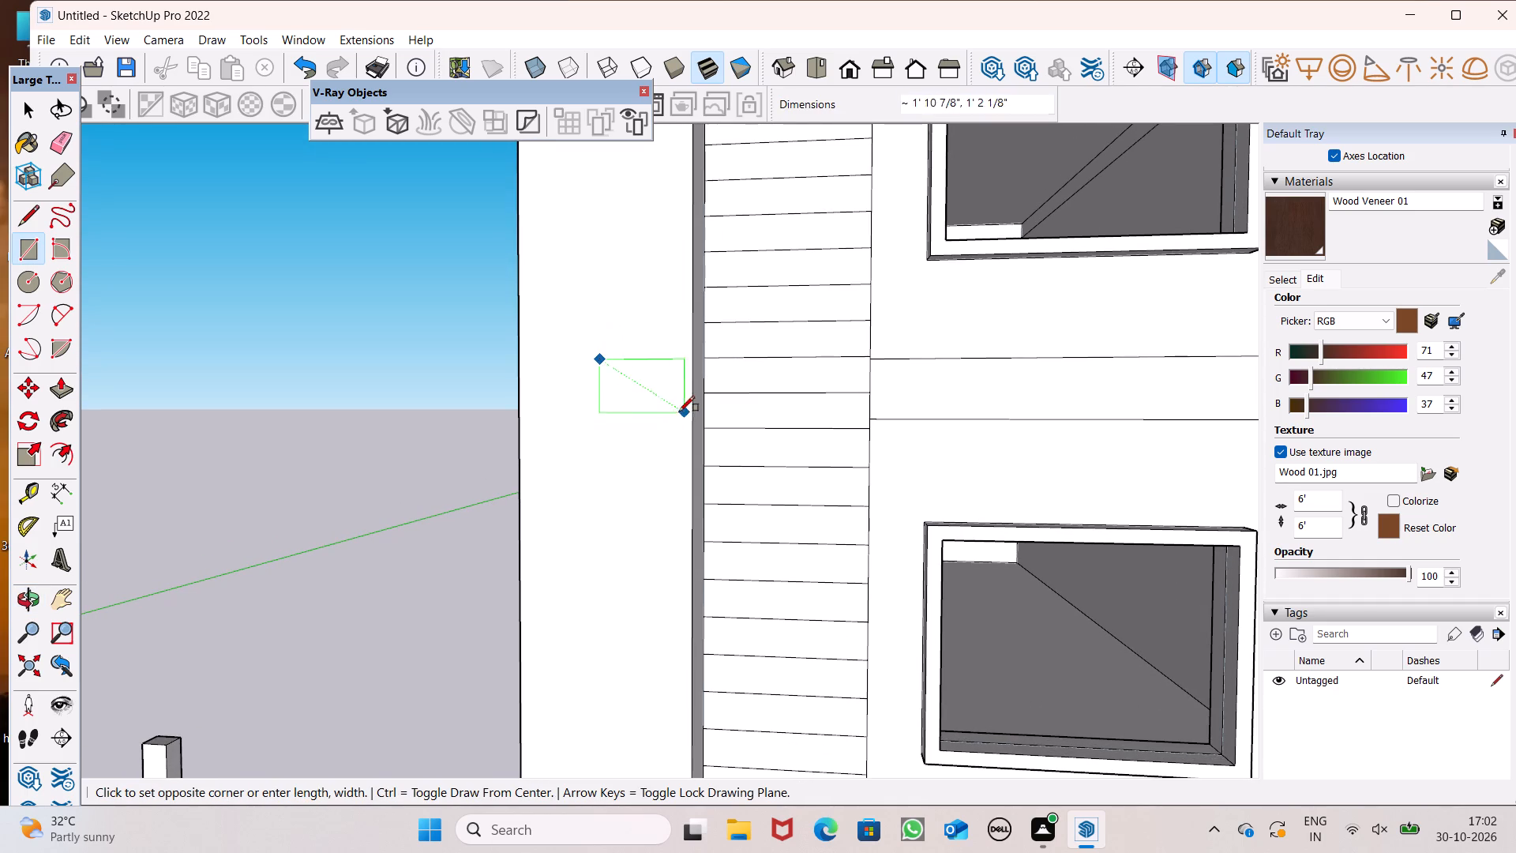
{"action": "left_click", "coordinate": [691, 406]}
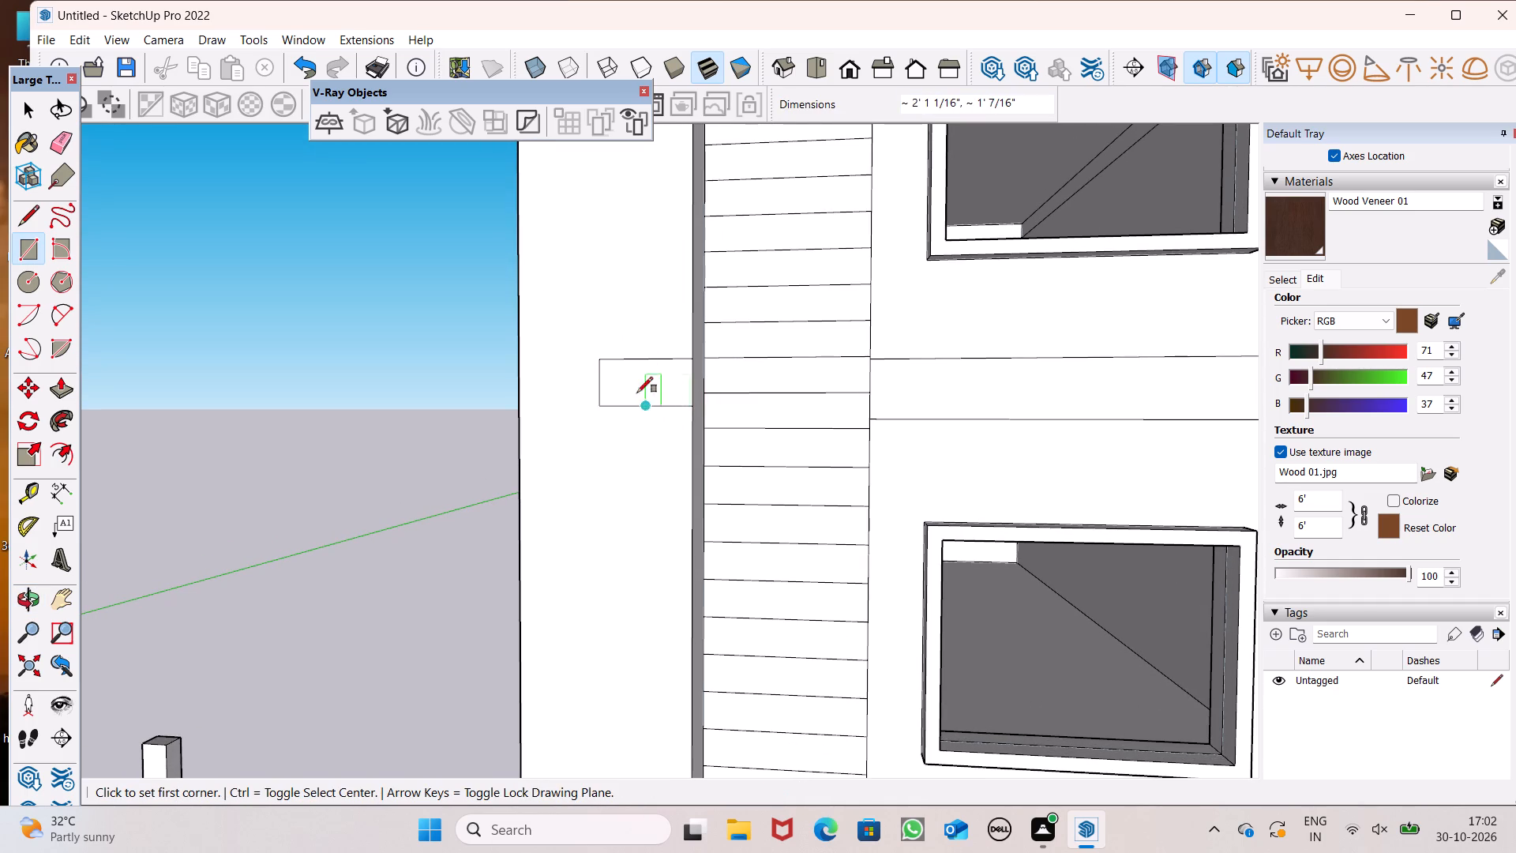
Copy the rectangle about 11 1/2' straight up the wall, alongside the banded strip at the next floor line.
{"action": "scroll", "coordinate": [629, 384], "scroll_direction": "down", "scroll_amount": 9}
{"action": "middle_click_drag", "start_coordinate": [666, 508], "coordinate": [663, 523]}
{"action": "key", "text": "space"}
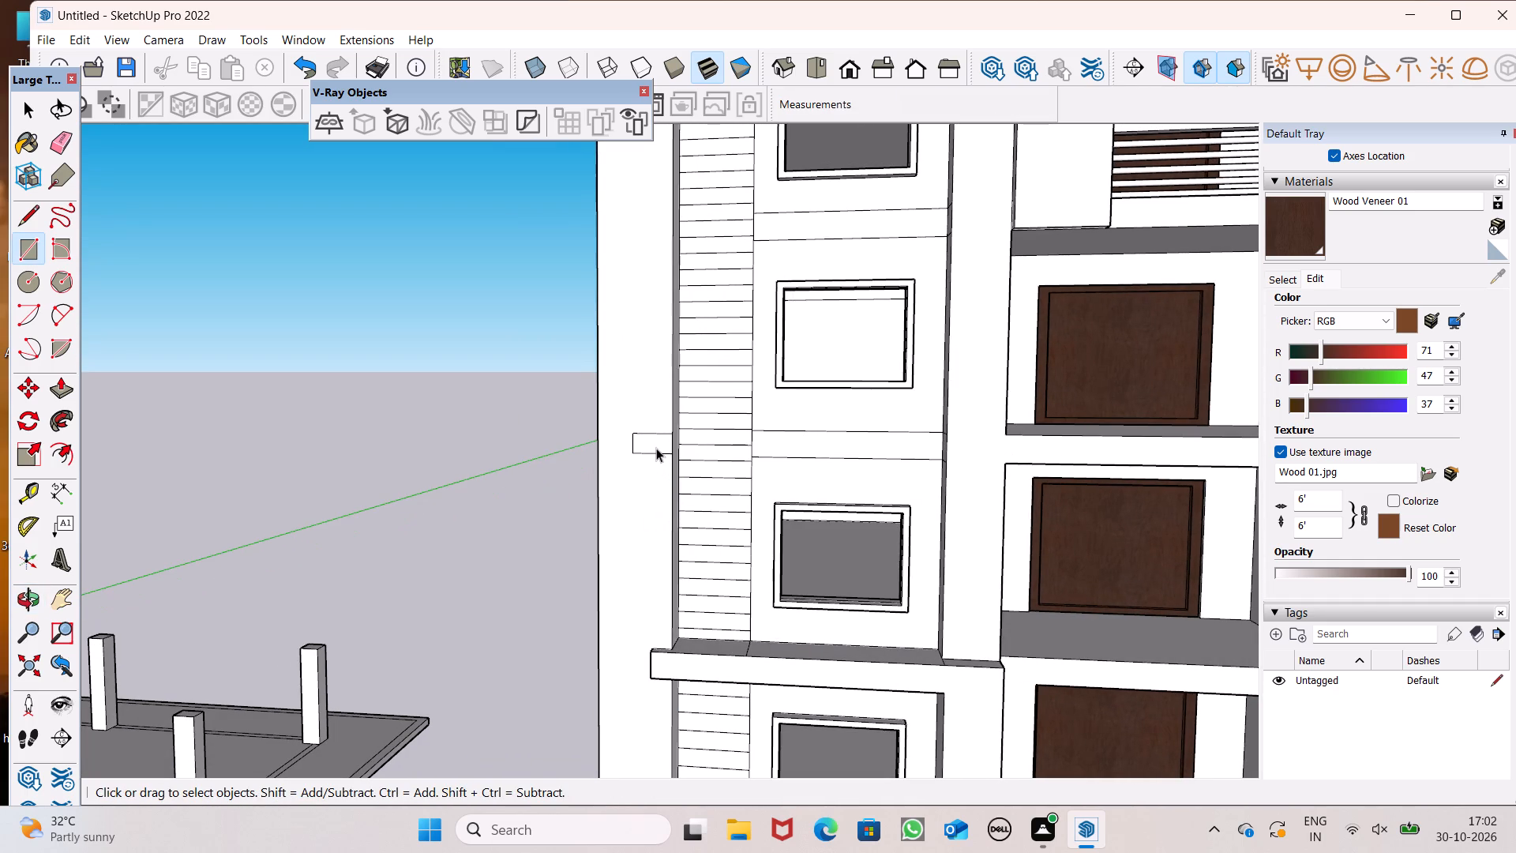
{"action": "left_click", "coordinate": [656, 448]}
{"action": "left_click", "coordinate": [656, 448]}
{"action": "scroll", "coordinate": [683, 552], "scroll_direction": "down", "scroll_amount": 7}
{"action": "key", "text": "m"}
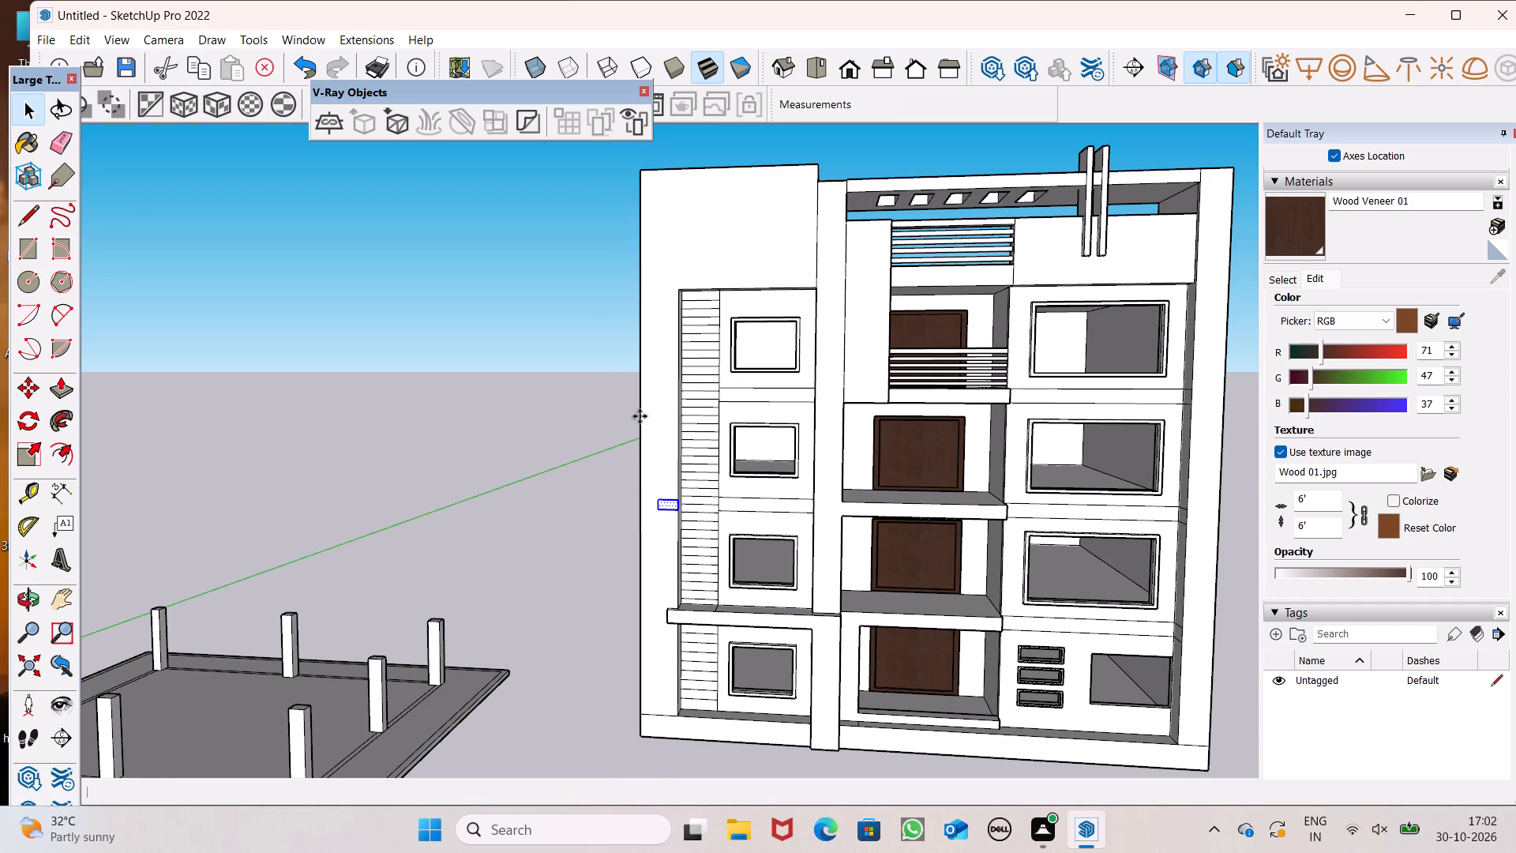
{"action": "key", "text": "Return"}
{"action": "middle_click_drag", "start_coordinate": [671, 490], "coordinate": [701, 546]}
{"action": "scroll", "coordinate": [701, 509], "scroll_direction": "up", "scroll_amount": 6}
{"action": "scroll", "coordinate": [650, 535], "scroll_direction": "down", "scroll_amount": 4}
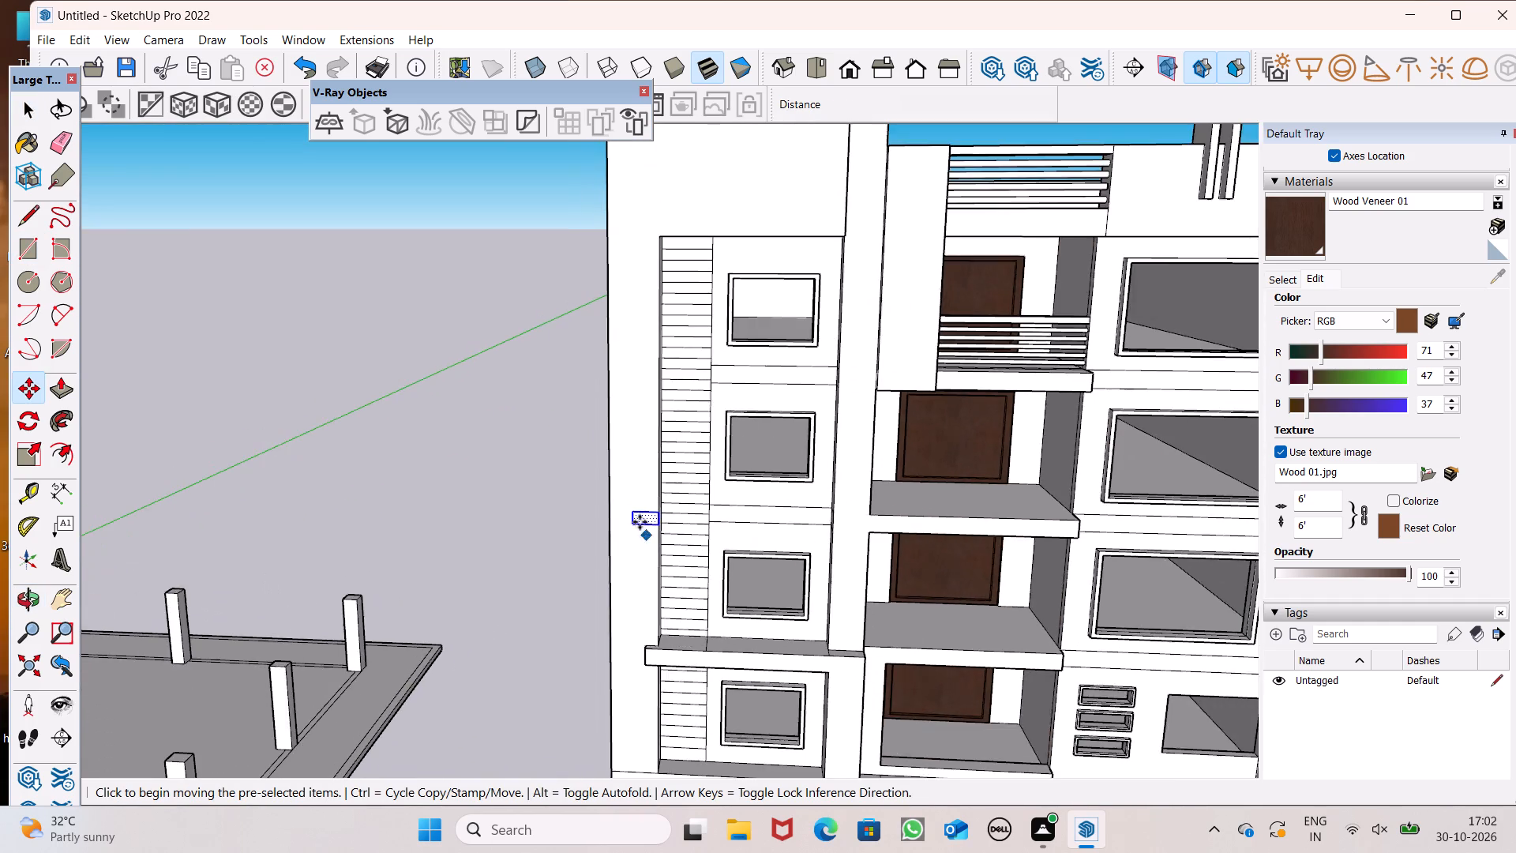
{"action": "scroll", "coordinate": [587, 403], "scroll_direction": "up", "scroll_amount": 4}
{"action": "left_click_drag", "start_coordinate": [692, 589], "coordinate": [692, 583]}
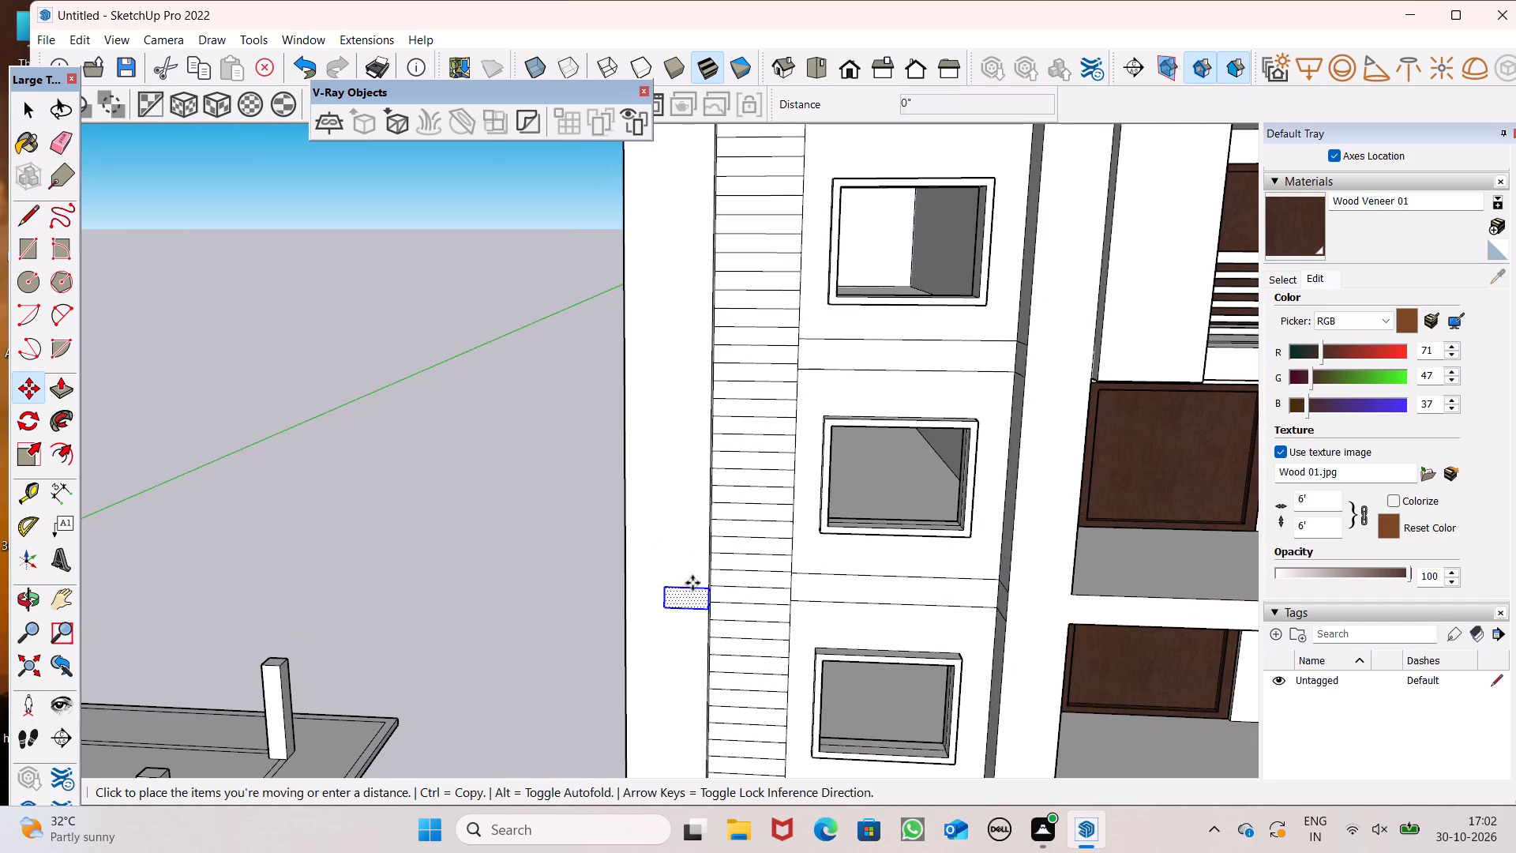
{"action": "left_click_drag", "start_coordinate": [692, 583], "coordinate": [682, 343]}
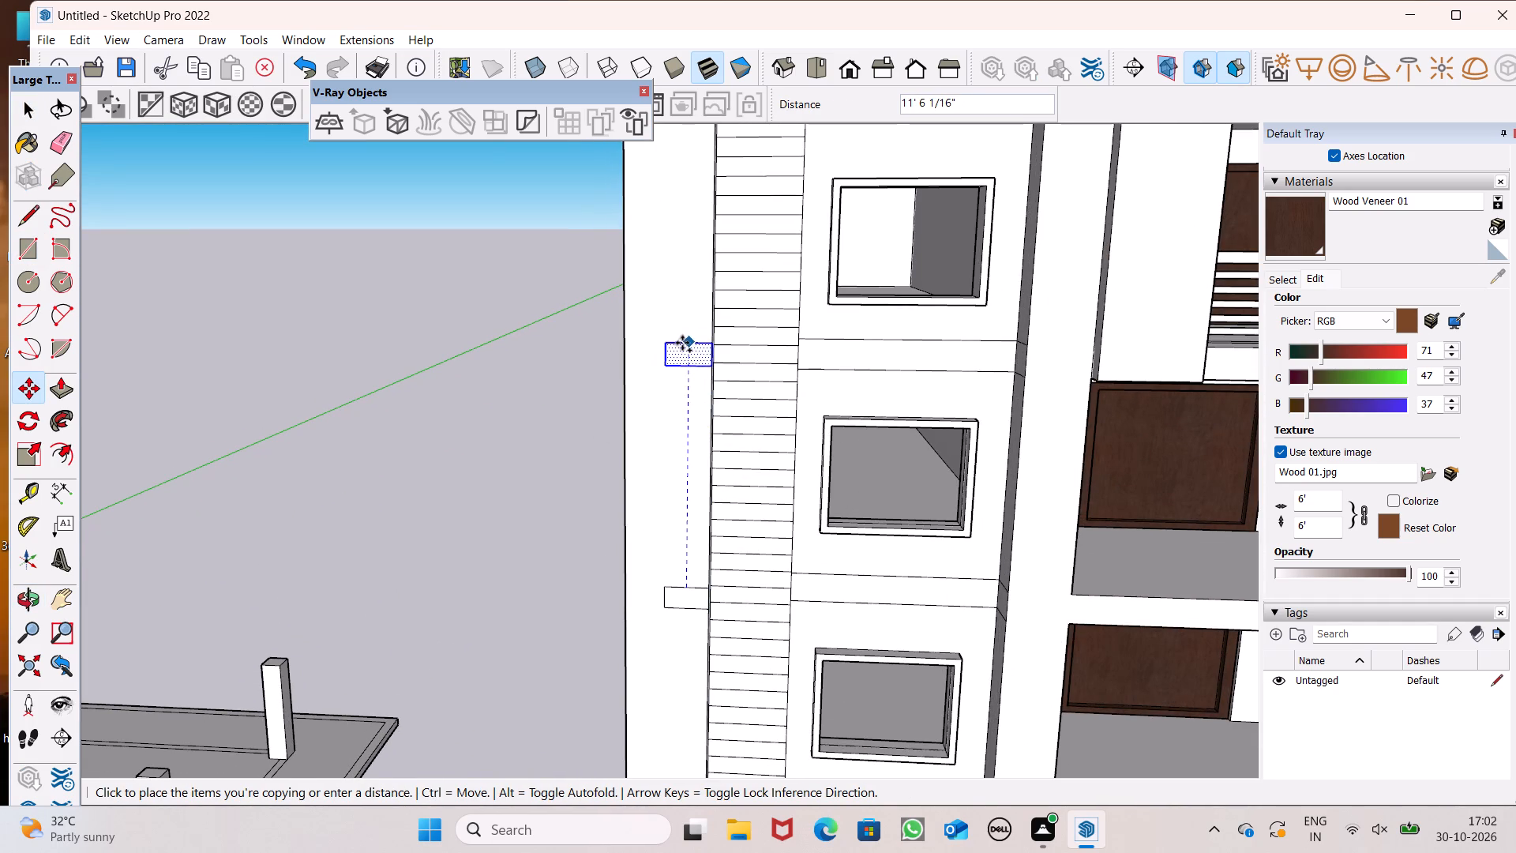
{"action": "left_click_drag", "start_coordinate": [682, 343], "coordinate": [684, 334]}
Copy the upper rectangle about 9' further up, near the top of the banded strip, and clear the selection.
{"action": "scroll", "coordinate": [633, 329], "scroll_direction": "down", "scroll_amount": 5}
{"action": "middle_click_drag", "start_coordinate": [639, 510], "coordinate": [632, 437]}
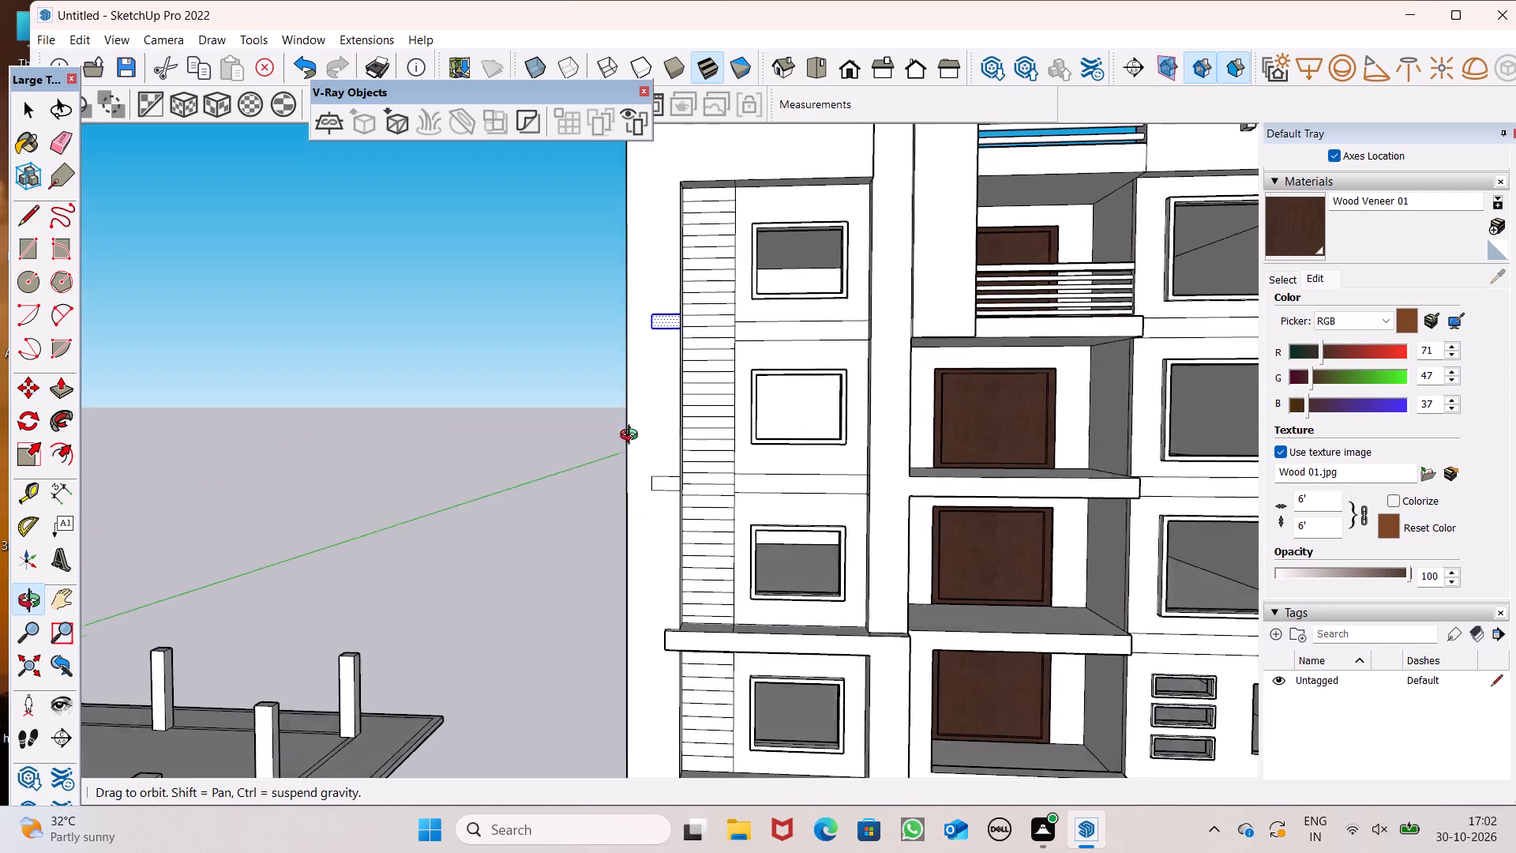
{"action": "middle_click_drag", "start_coordinate": [632, 437], "coordinate": [632, 430]}
{"action": "scroll", "coordinate": [652, 535], "scroll_direction": "down", "scroll_amount": 2}
{"action": "middle_click_drag", "start_coordinate": [677, 652], "coordinate": [683, 607]}
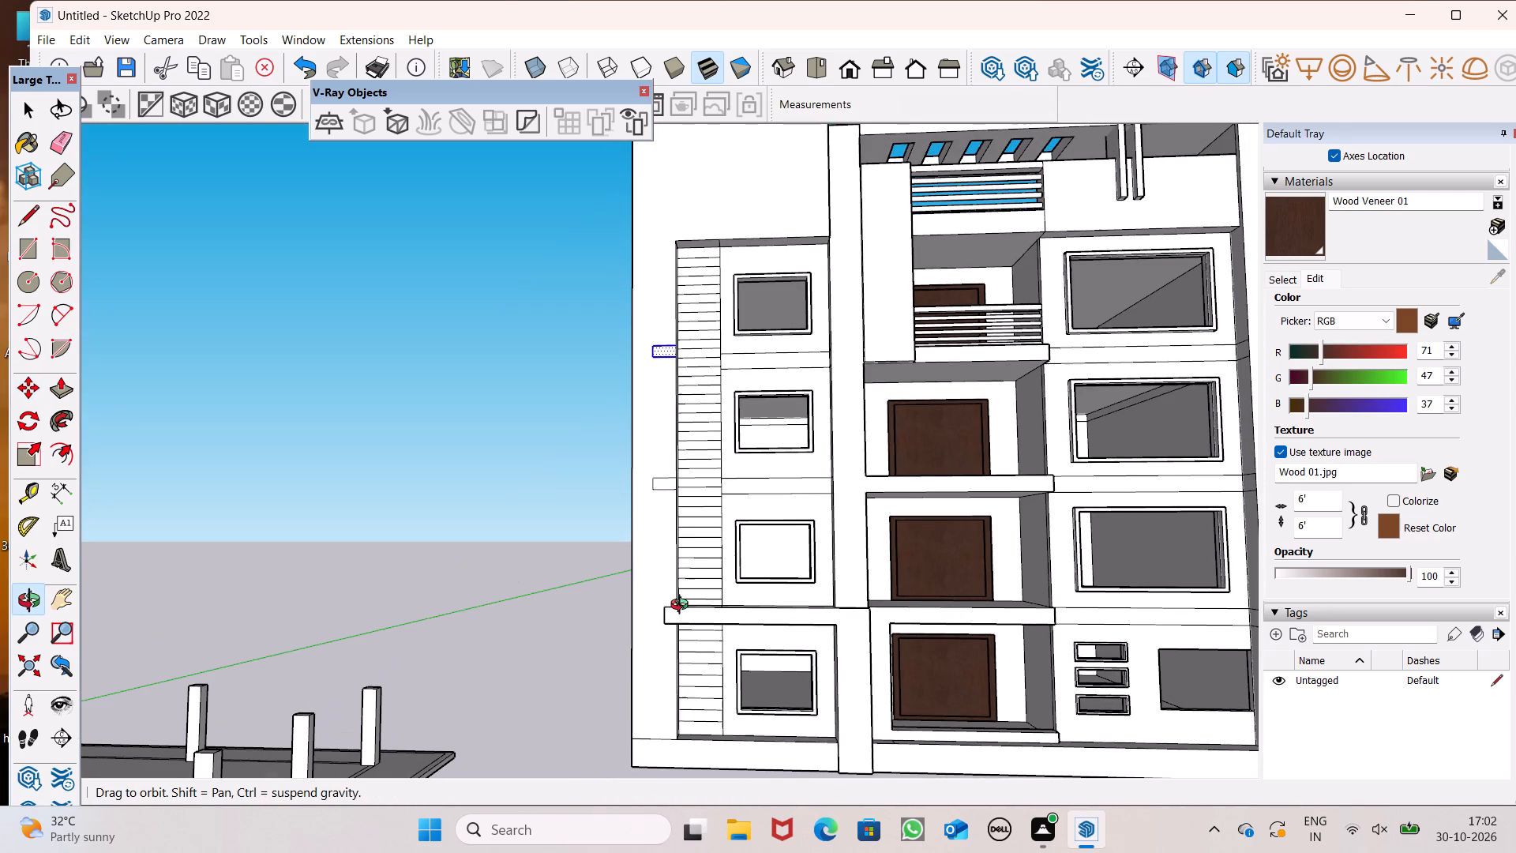
{"action": "middle_click_drag", "start_coordinate": [683, 607], "coordinate": [685, 633]}
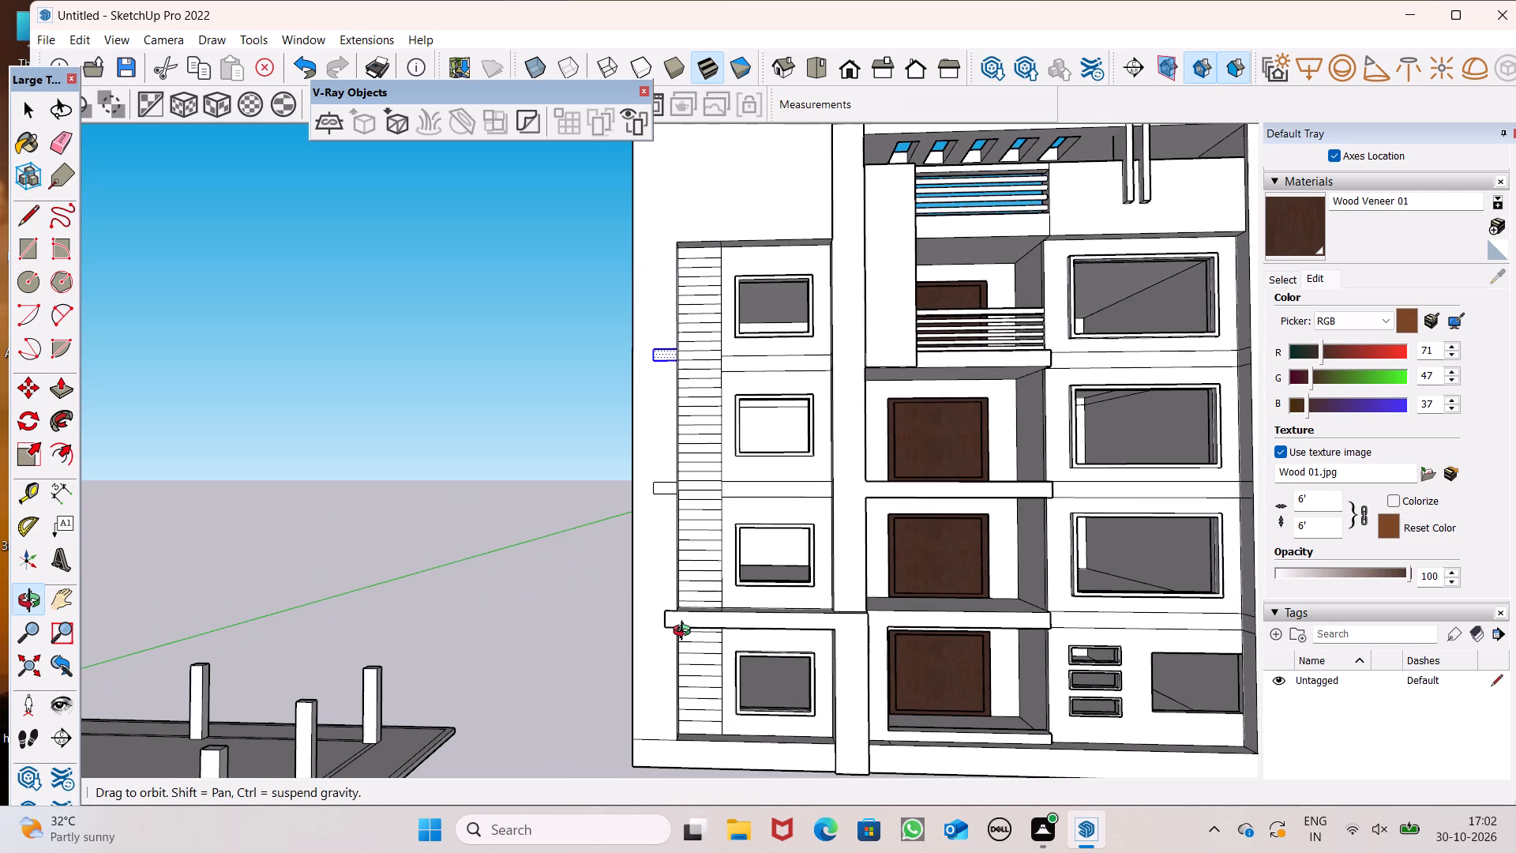
{"action": "middle_click_drag", "start_coordinate": [685, 633], "coordinate": [686, 635]}
{"action": "scroll", "coordinate": [696, 289], "scroll_direction": "up", "scroll_amount": 4}
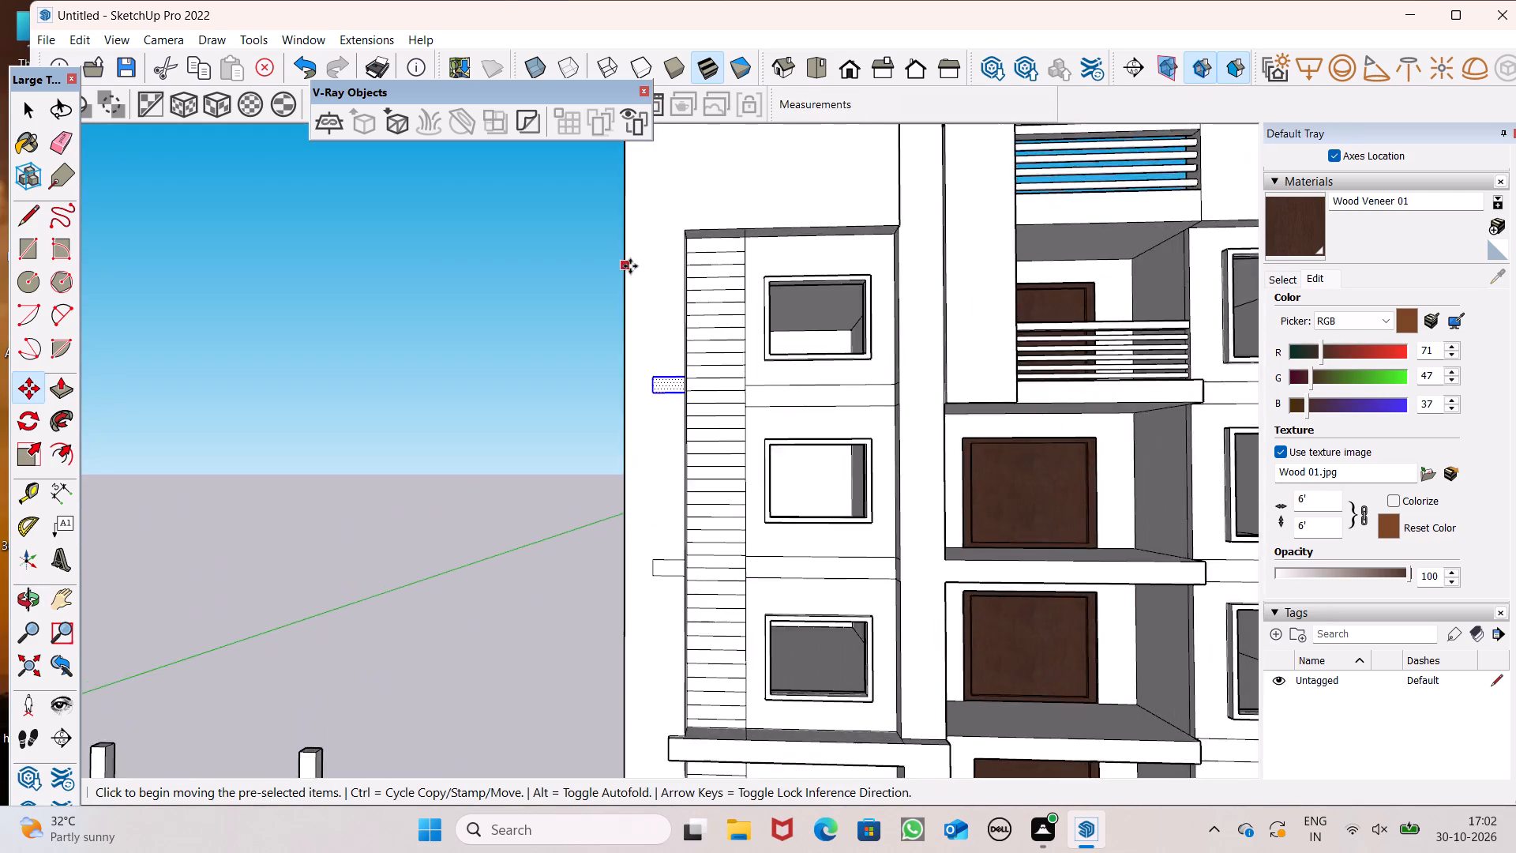
{"action": "scroll", "coordinate": [630, 266], "scroll_direction": "down", "scroll_amount": 4}
{"action": "middle_click_drag", "start_coordinate": [639, 347], "coordinate": [644, 378]}
{"action": "scroll", "coordinate": [653, 245], "scroll_direction": "up", "scroll_amount": 6}
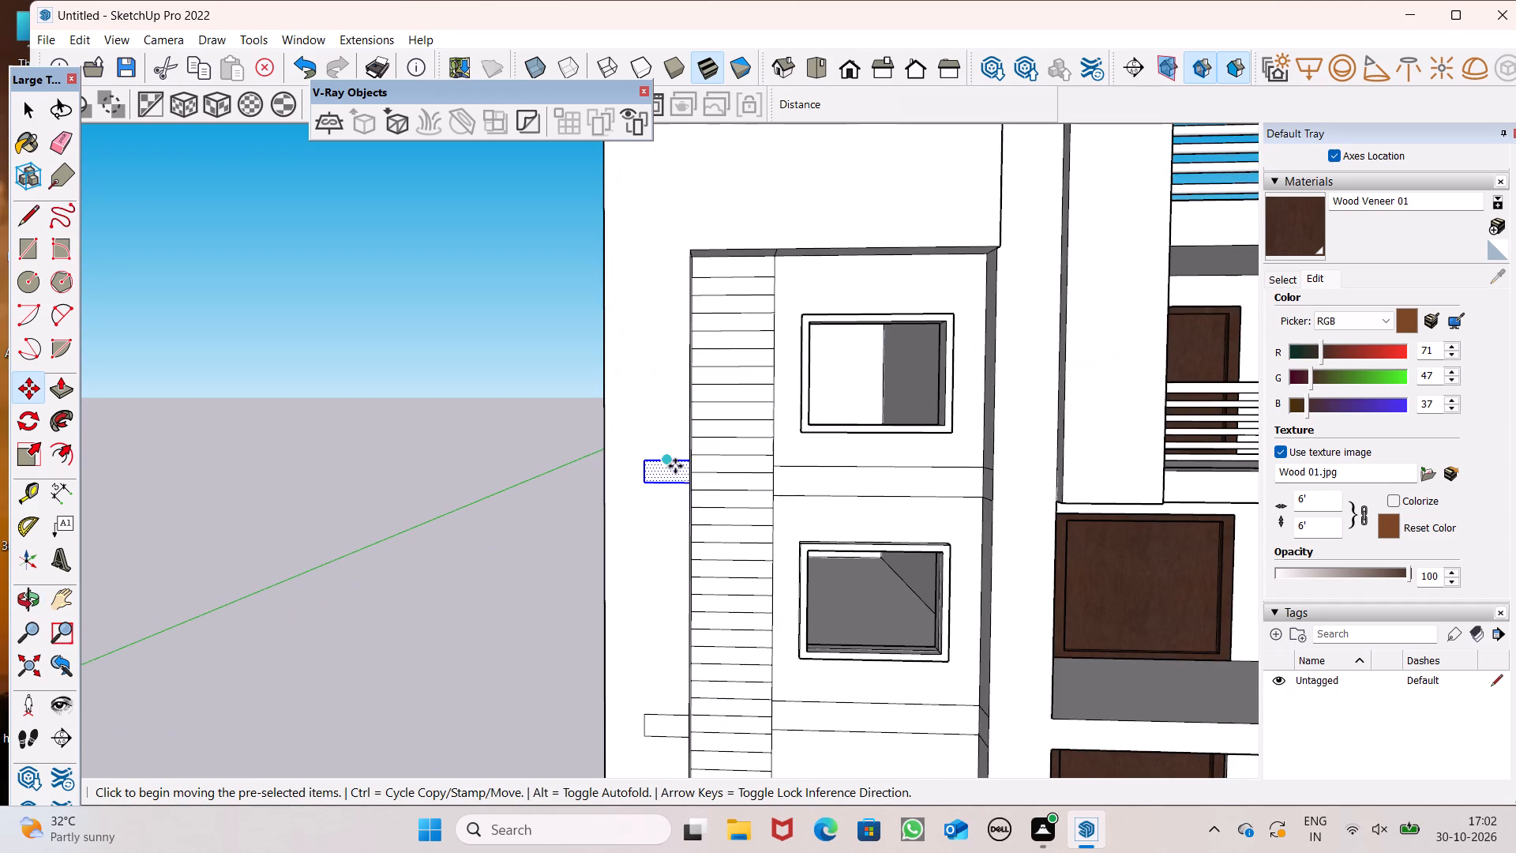
{"action": "left_click_drag", "start_coordinate": [667, 462], "coordinate": [664, 265]}
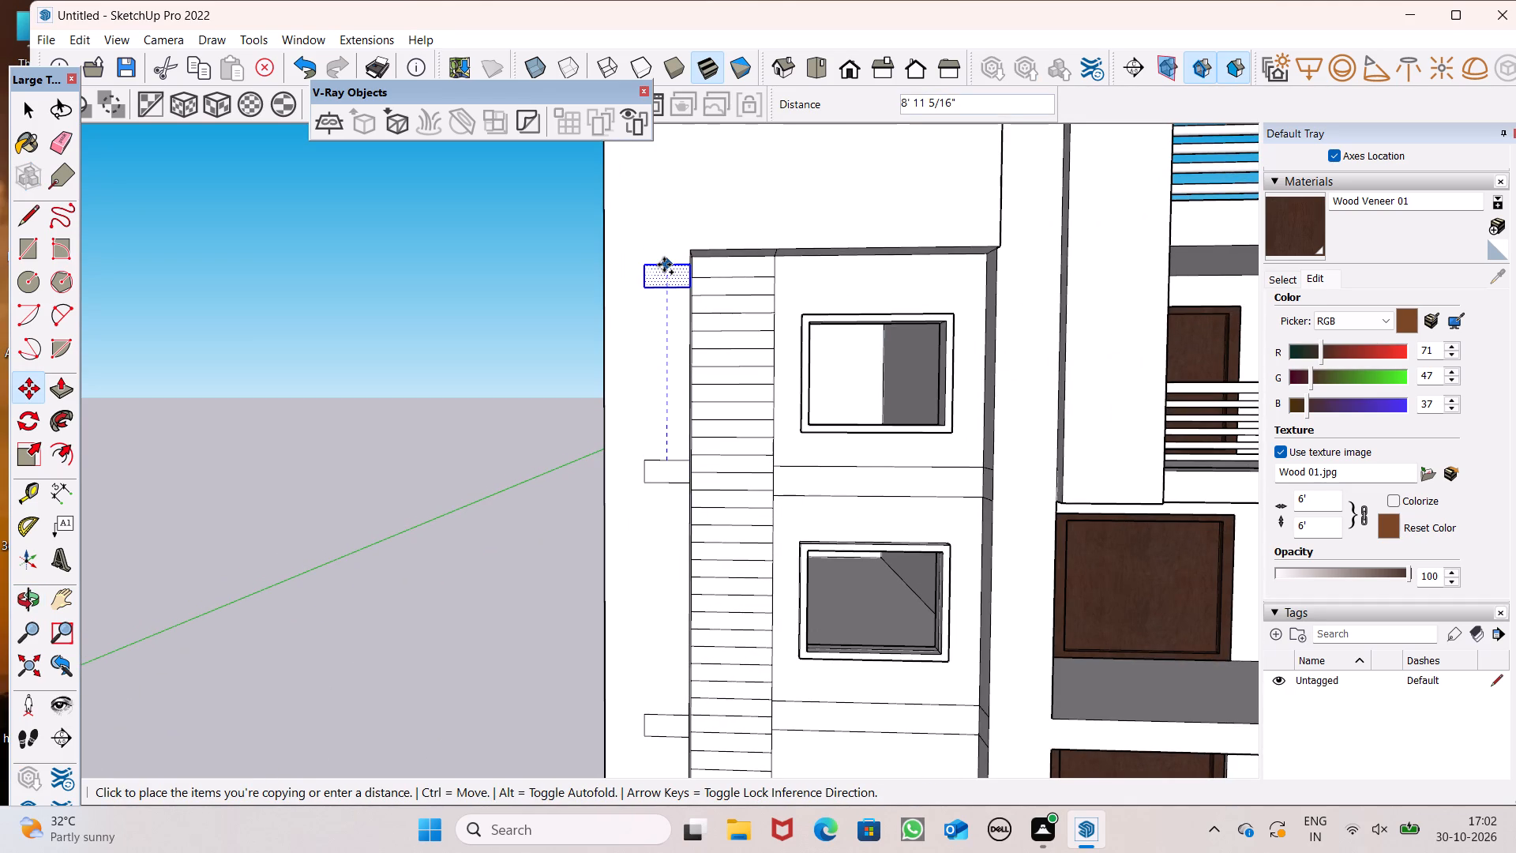
{"action": "left_click_drag", "start_coordinate": [664, 265], "coordinate": [663, 261]}
{"action": "key", "text": "space"}
{"action": "left_click", "coordinate": [475, 253]}
Push/Pull the topmost rectangle about 1' outward from the wall to form a projecting block.
{"action": "scroll", "coordinate": [477, 255], "scroll_direction": "down", "scroll_amount": 2}
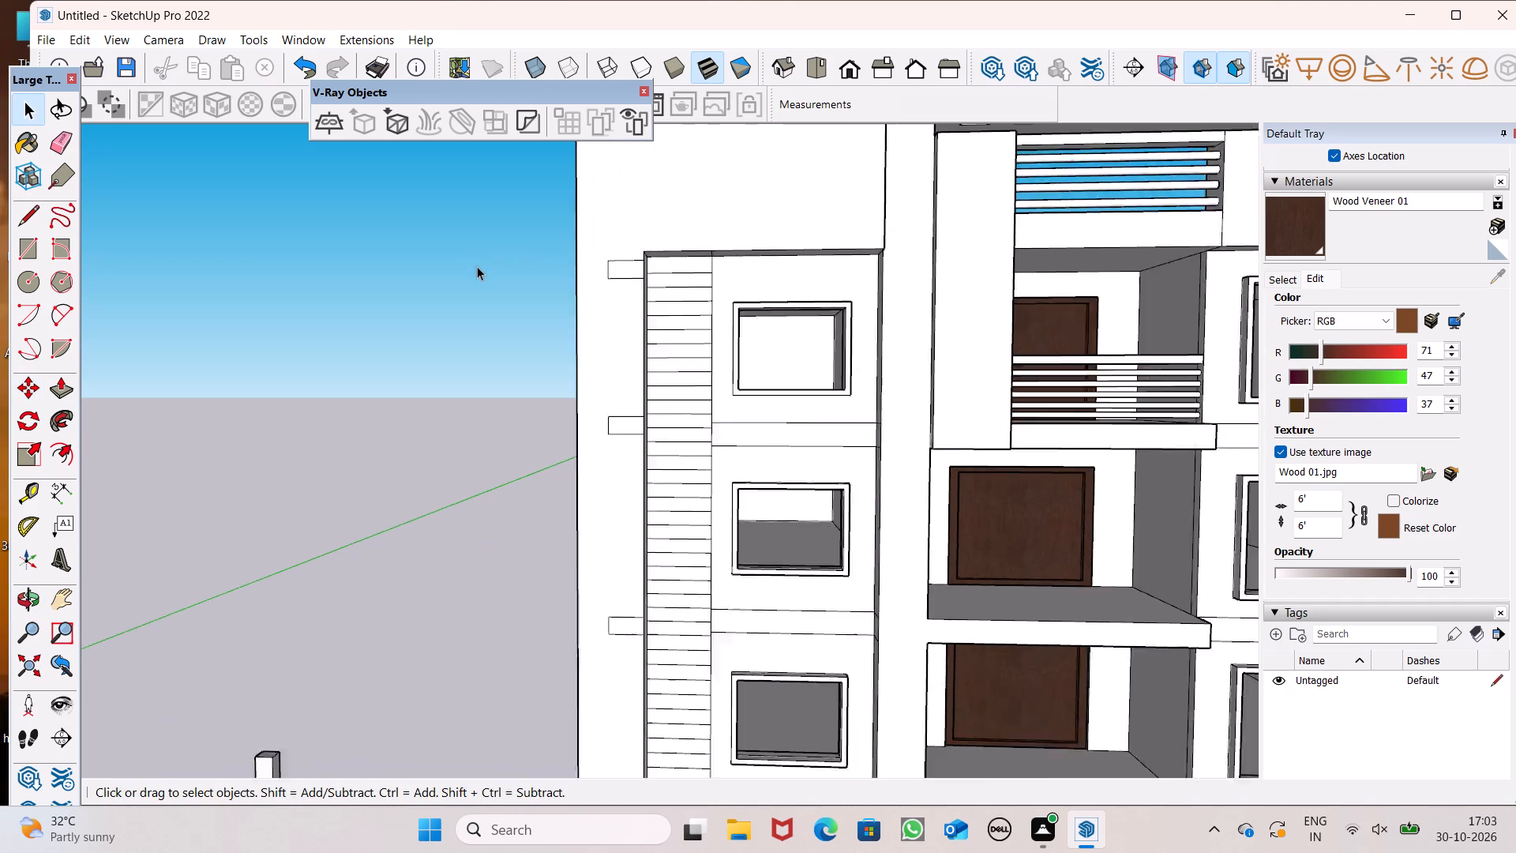
{"action": "scroll", "coordinate": [477, 266], "scroll_direction": "down", "scroll_amount": 1}
{"action": "middle_click_drag", "start_coordinate": [597, 355], "coordinate": [599, 405]}
{"action": "scroll", "coordinate": [620, 292], "scroll_direction": "up", "scroll_amount": 14}
{"action": "scroll", "coordinate": [632, 335], "scroll_direction": "down", "scroll_amount": 7}
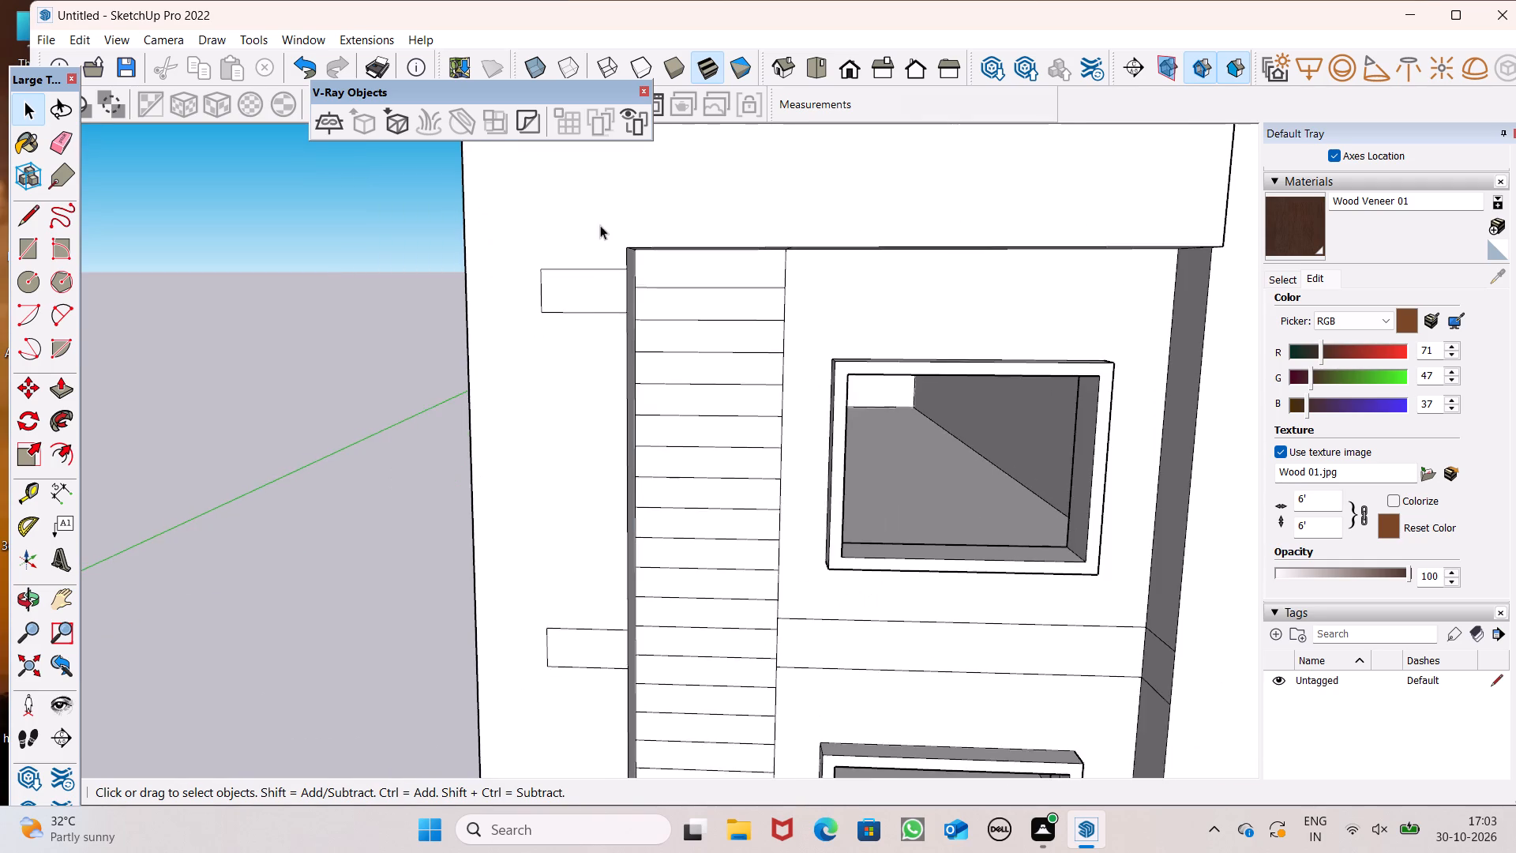
{"action": "scroll", "coordinate": [600, 225], "scroll_direction": "down", "scroll_amount": 3}
{"action": "middle_click_drag", "start_coordinate": [608, 340], "coordinate": [557, 294]}
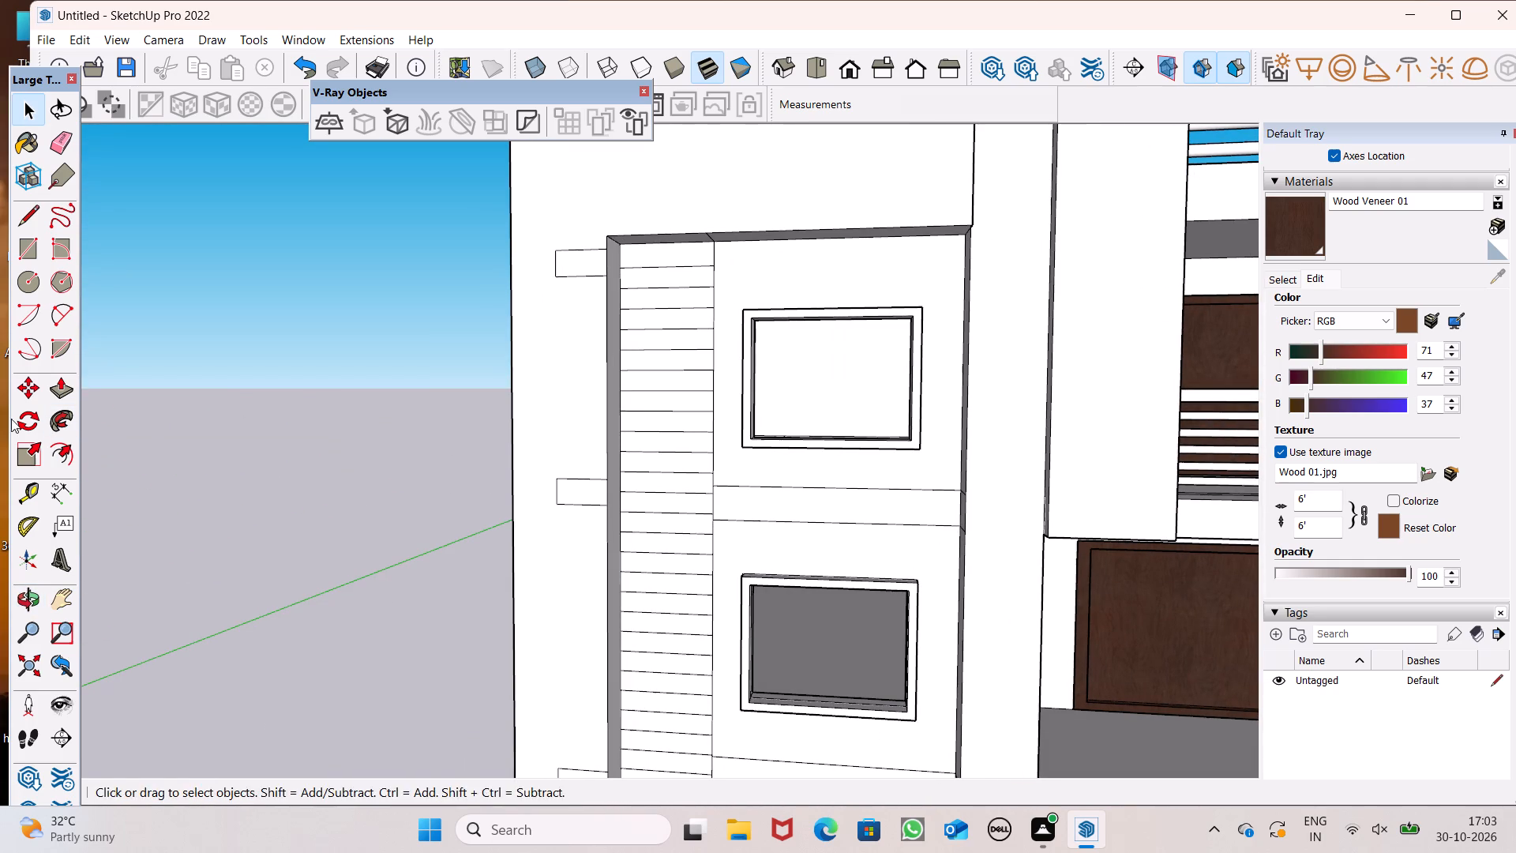
{"action": "left_click", "coordinate": [62, 384]}
{"action": "middle_click_drag", "start_coordinate": [451, 405], "coordinate": [470, 502]}
{"action": "scroll", "coordinate": [589, 319], "scroll_direction": "up", "scroll_amount": 6}
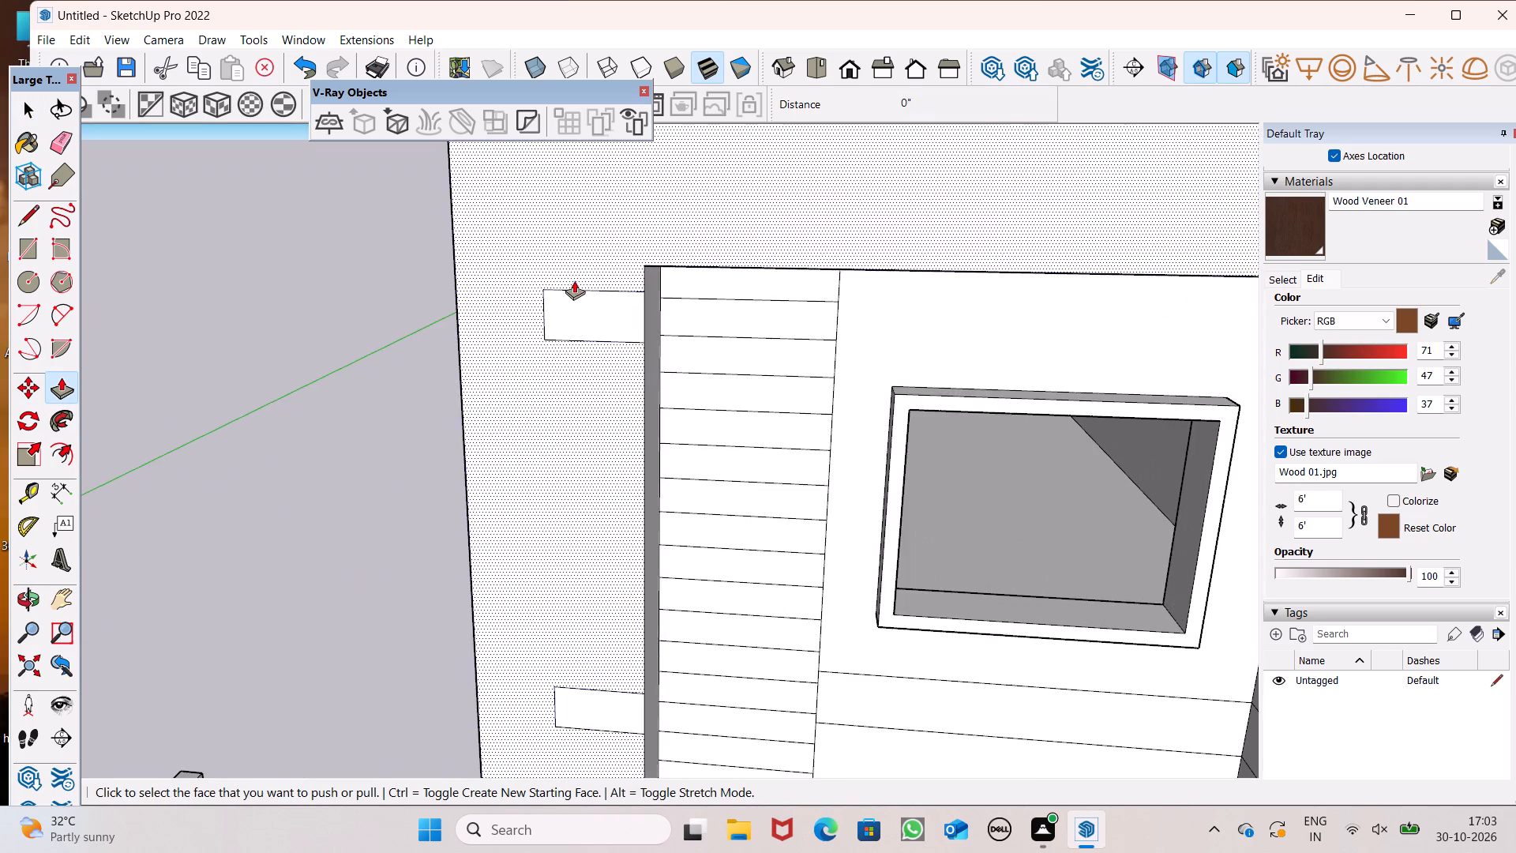
{"action": "scroll", "coordinate": [574, 280], "scroll_direction": "down", "scroll_amount": 3}
{"action": "middle_click_drag", "start_coordinate": [575, 314], "coordinate": [587, 394]}
{"action": "left_click_drag", "start_coordinate": [595, 332], "coordinate": [593, 349]}
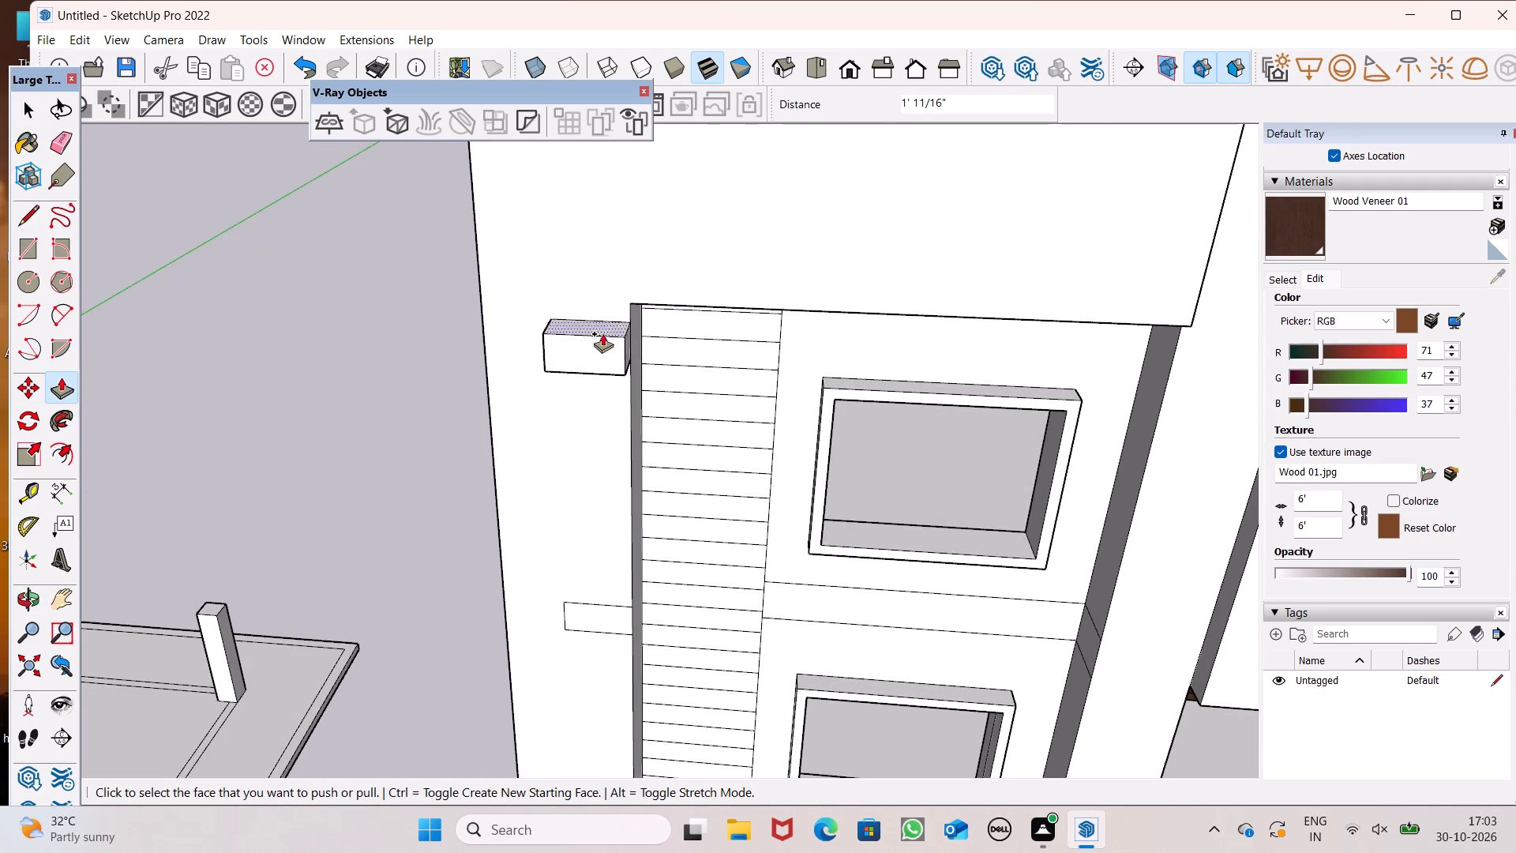
Fine-tune the depth of the topmost block with small Push/Pull adjustments of its front face, about 1/4" and 1 11/16".
{"action": "middle_click_drag", "start_coordinate": [636, 487], "coordinate": [565, 380]}
{"action": "scroll", "coordinate": [563, 369], "scroll_direction": "up", "scroll_amount": 1}
{"action": "middle_click_drag", "start_coordinate": [575, 338], "coordinate": [632, 558]}
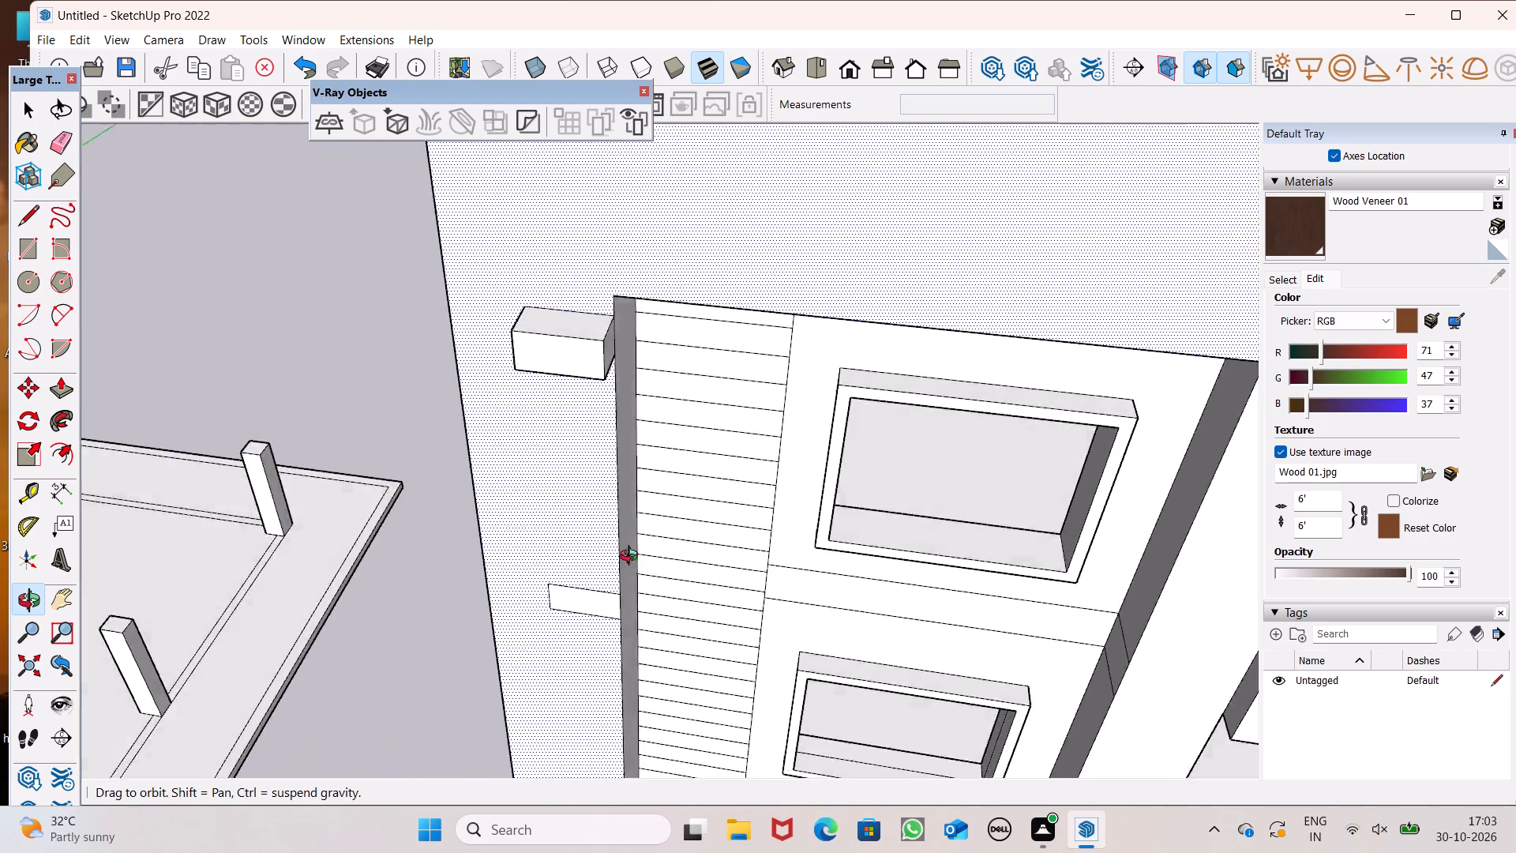
{"action": "middle_click_drag", "start_coordinate": [632, 558], "coordinate": [668, 611]}
{"action": "left_click_drag", "start_coordinate": [575, 401], "coordinate": [584, 393]}
{"action": "left_click", "coordinate": [586, 392]}
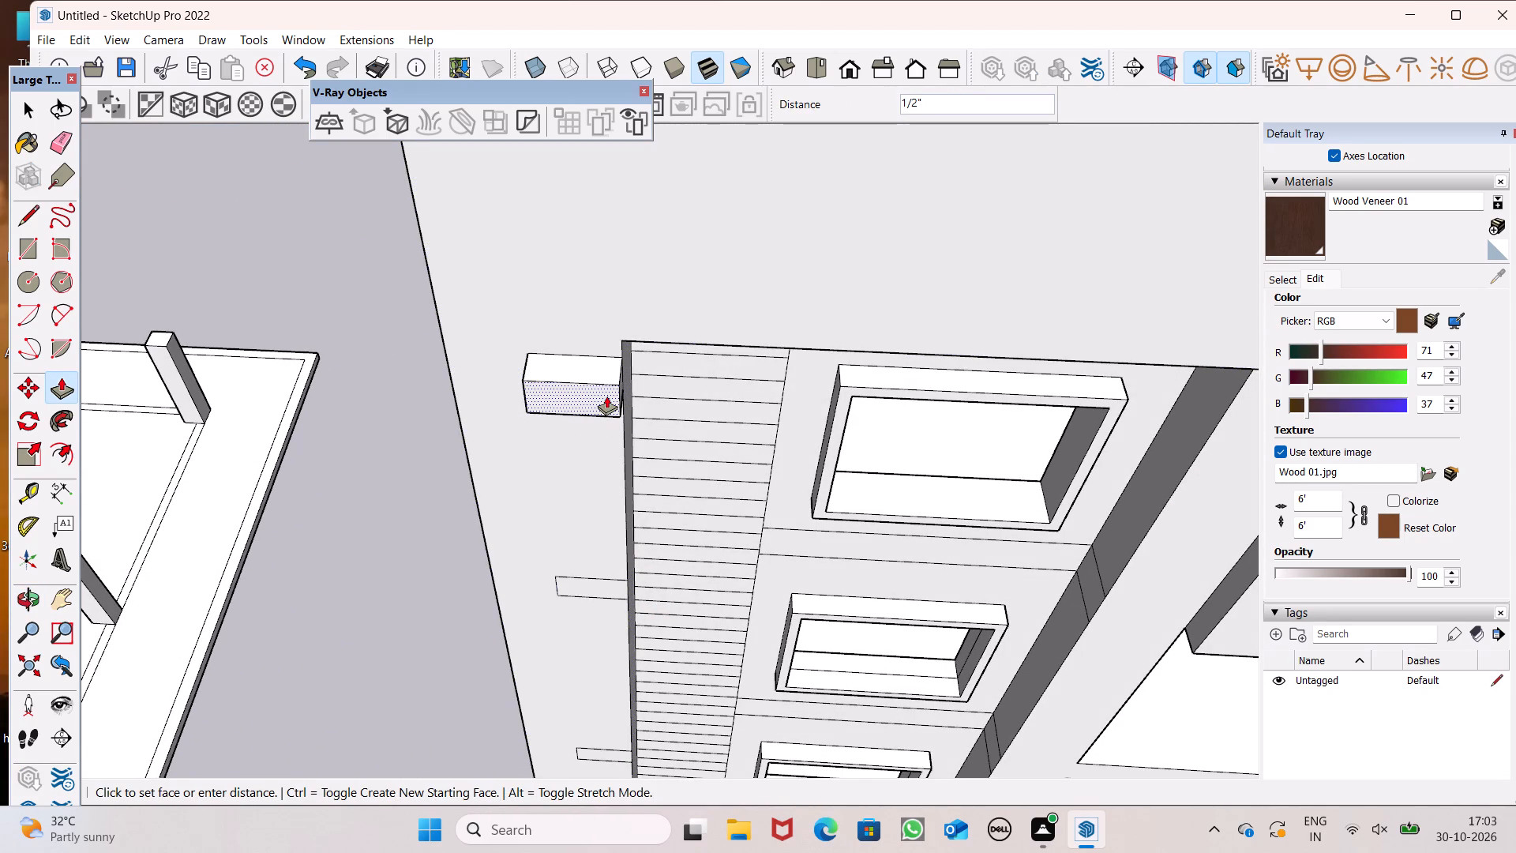
{"action": "left_click", "coordinate": [606, 395]}
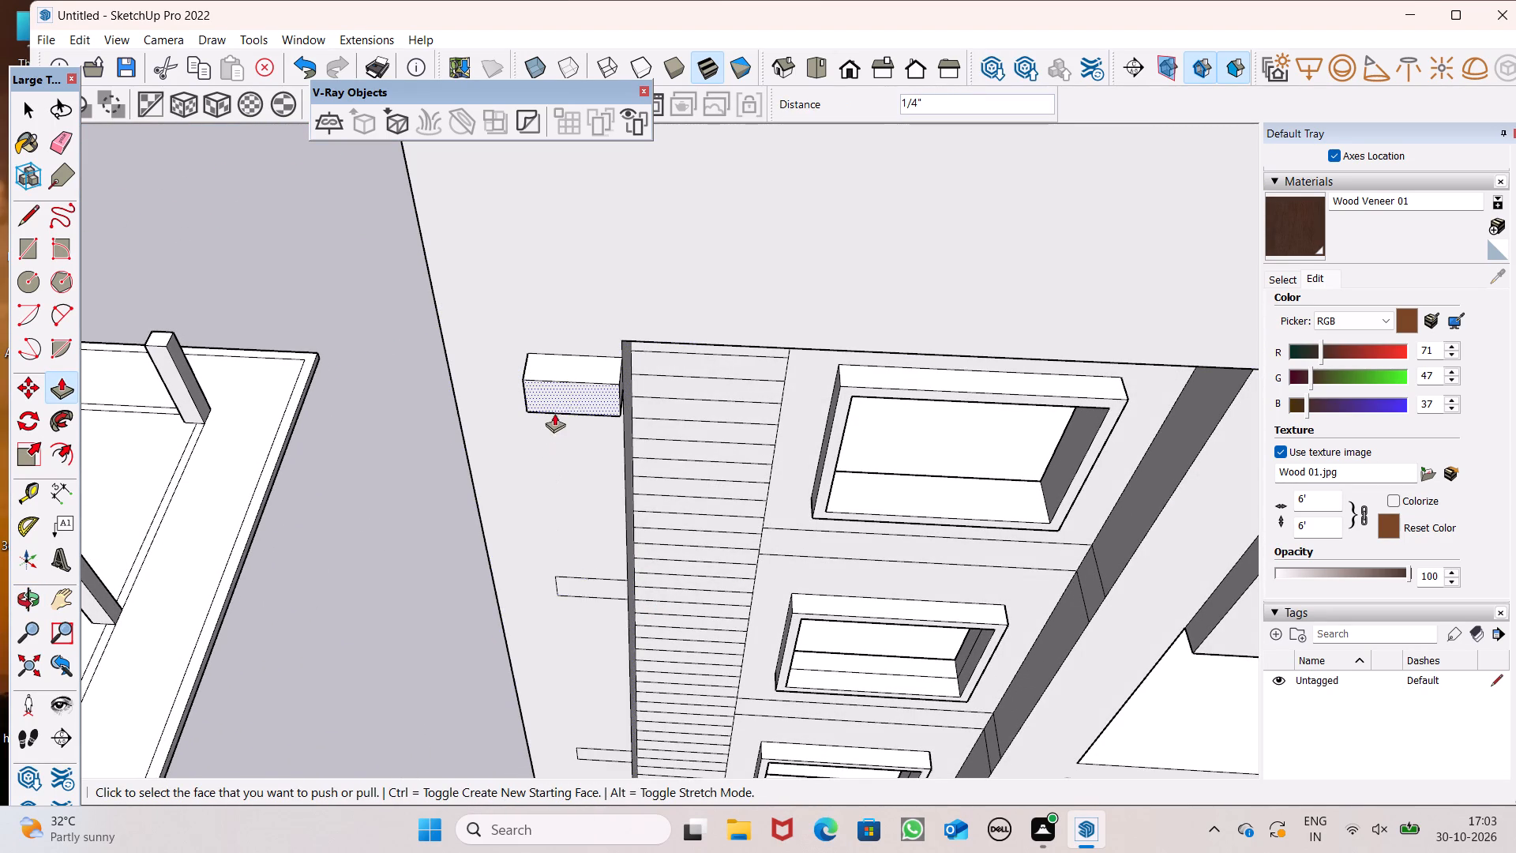
{"action": "left_click", "coordinate": [572, 391]}
Push/Pull the second rectangle from the top about 8" outward, matching the topmost block's front face.
{"action": "scroll", "coordinate": [567, 415], "scroll_direction": "down", "scroll_amount": 1}
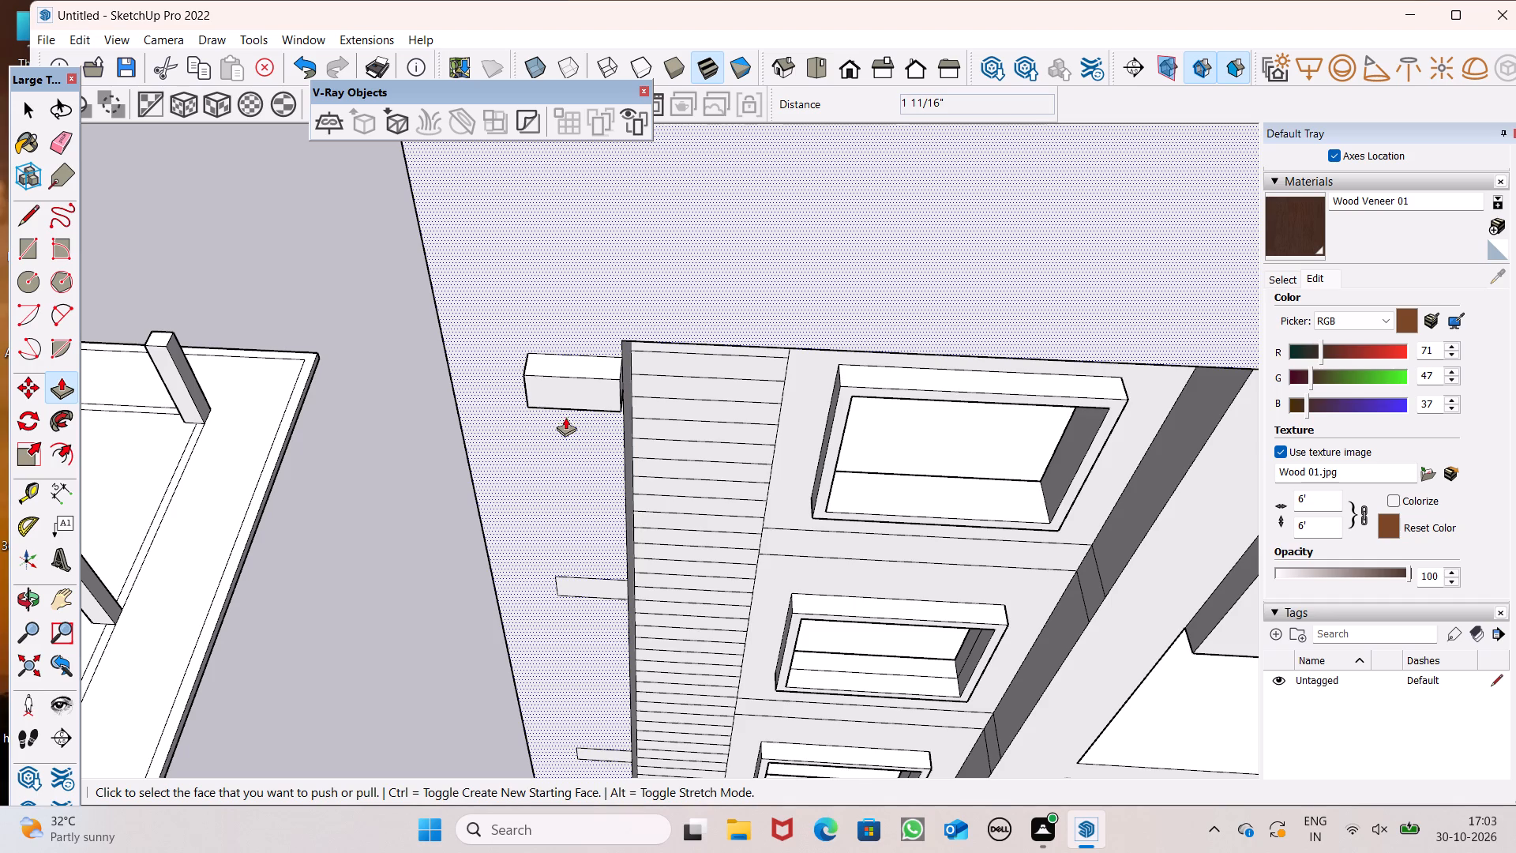
{"action": "left_click_drag", "start_coordinate": [594, 577], "coordinate": [582, 577], "text": "ctrl"}
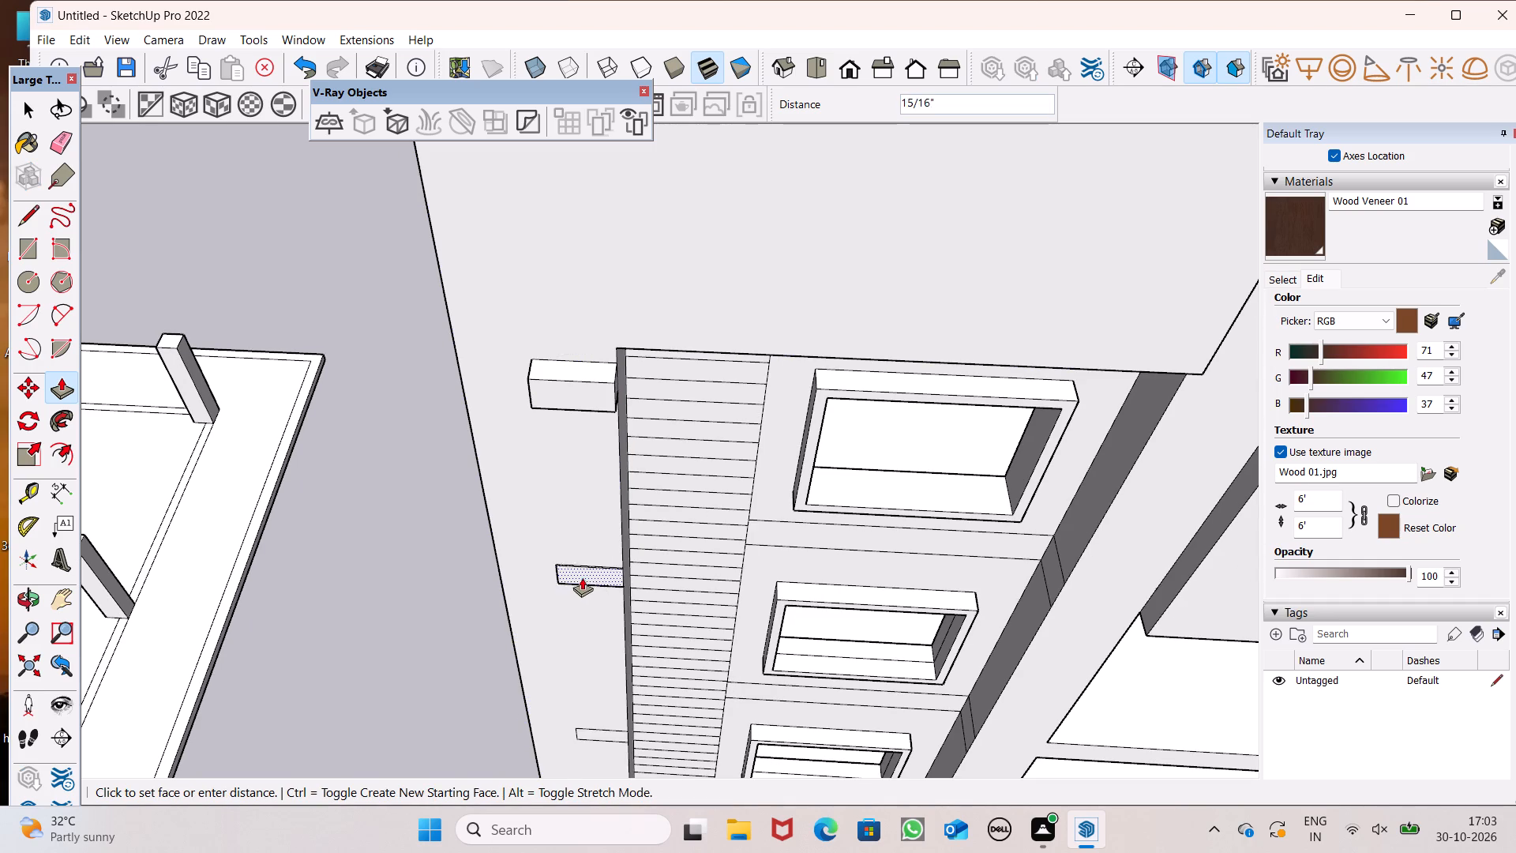
{"action": "left_click_drag", "start_coordinate": [582, 577], "coordinate": [549, 408], "text": "ctrl"}
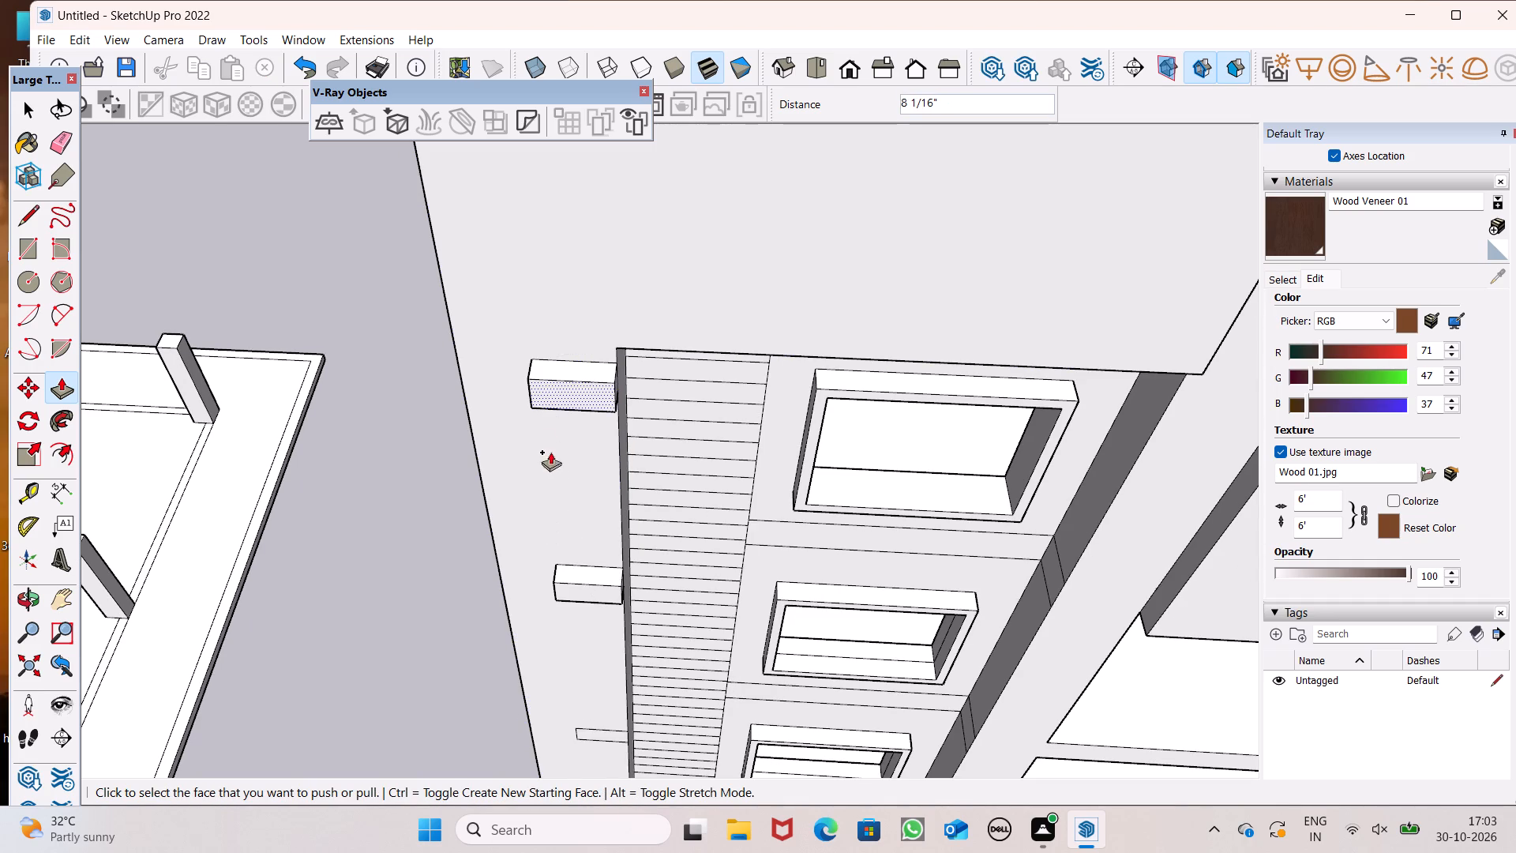
Push/Pull the third rectangle from the top about 8" outward, matching the front faces of the blocks above.
{"action": "left_click_drag", "start_coordinate": [592, 736], "coordinate": [554, 669]}
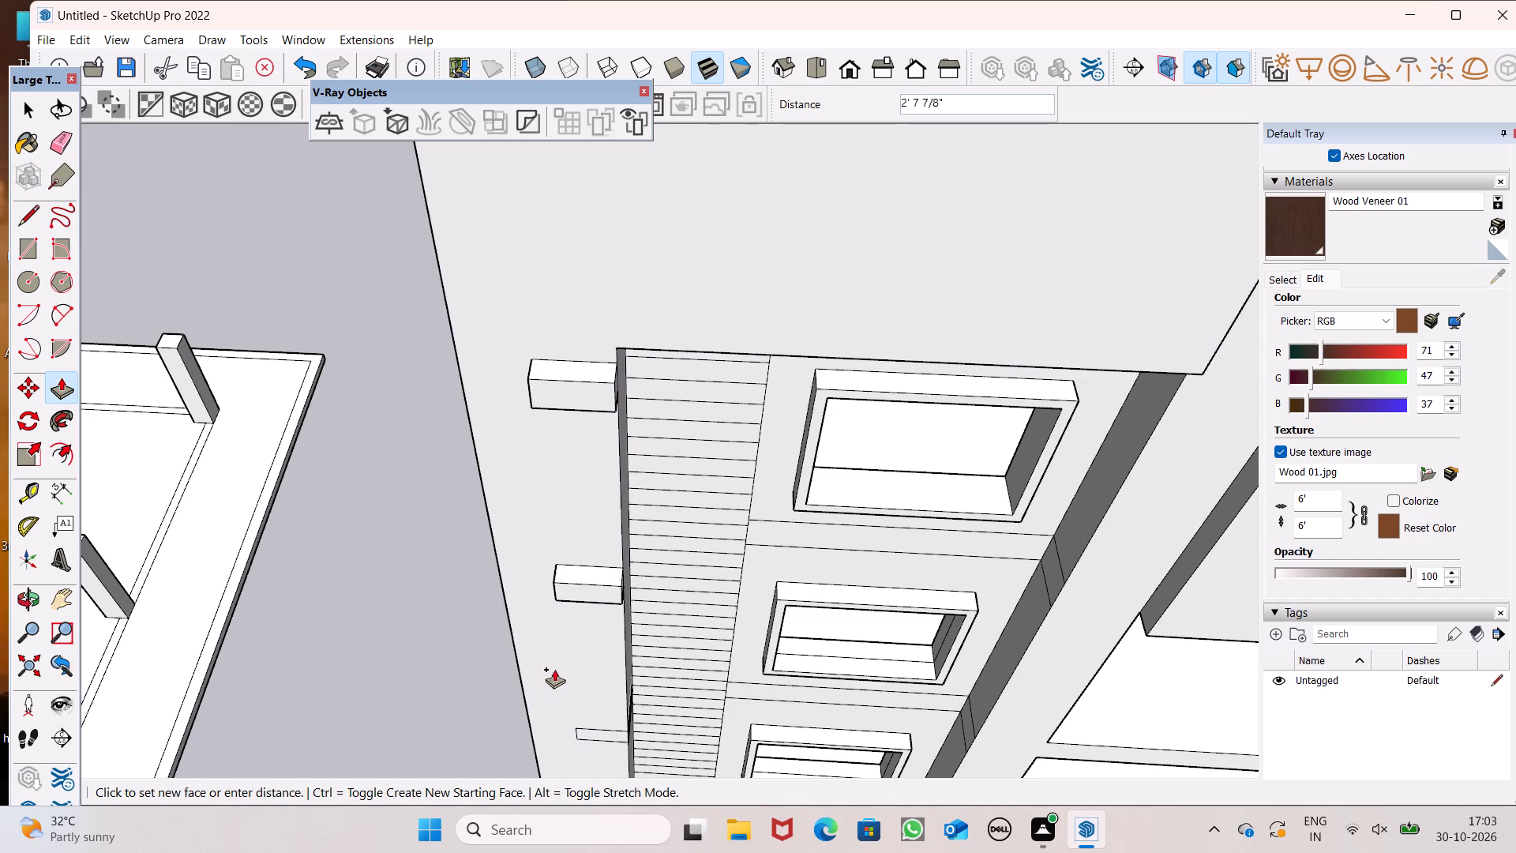
{"action": "left_click_drag", "start_coordinate": [554, 669], "coordinate": [554, 601]}
{"action": "scroll", "coordinate": [557, 609], "scroll_direction": "down", "scroll_amount": 2}
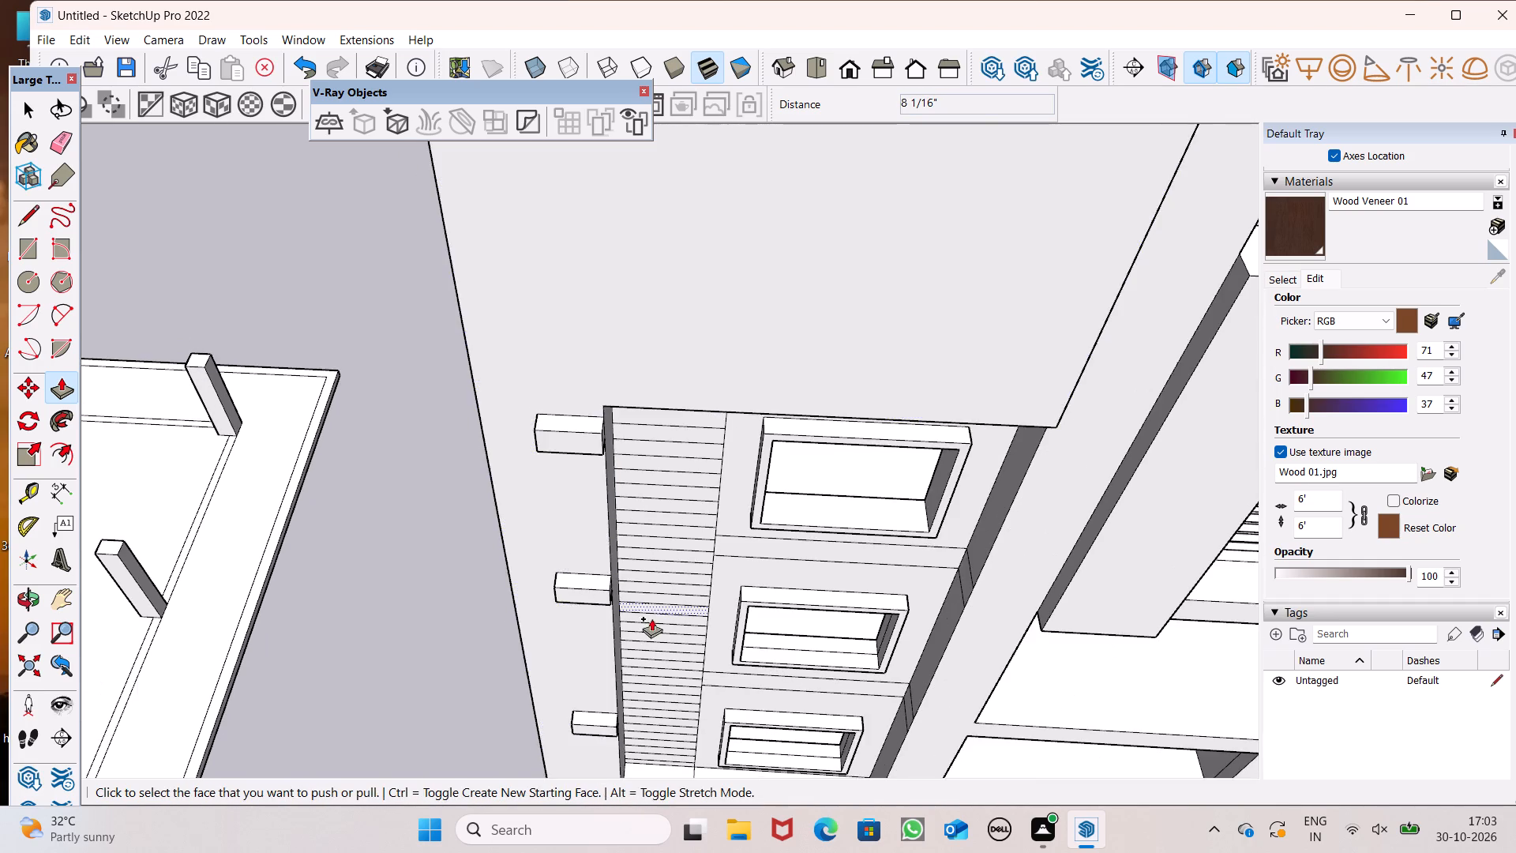
Push/Pull the topmost block's end face about 5' 3 5/8" sideways so it spans across the banded strip.
{"action": "middle_click_drag", "start_coordinate": [651, 618], "coordinate": [590, 588]}
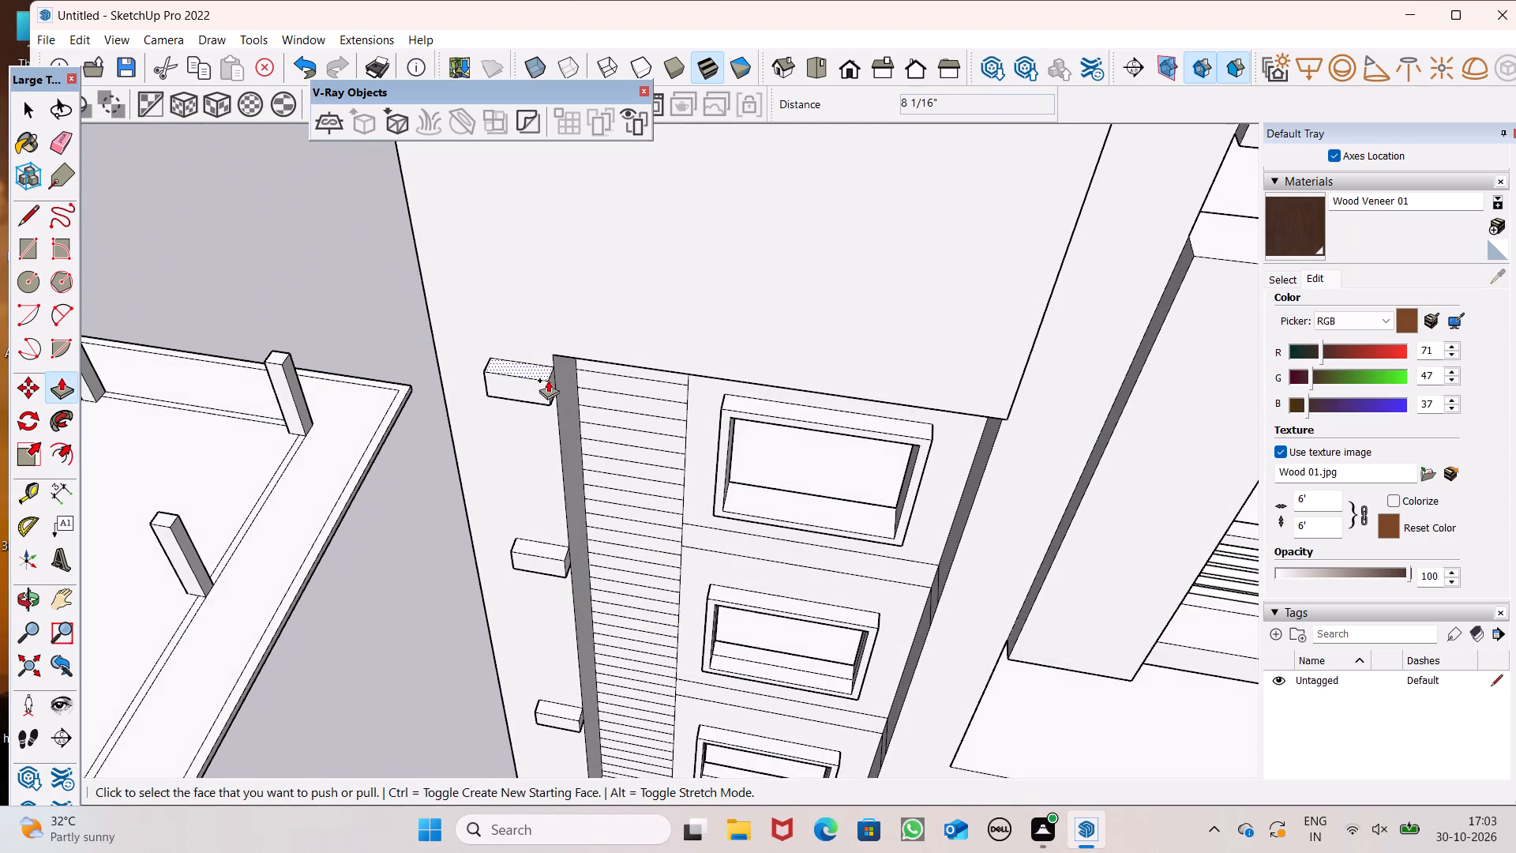
{"action": "scroll", "coordinate": [547, 379], "scroll_direction": "down", "scroll_amount": 1}
{"action": "middle_click_drag", "start_coordinate": [511, 405], "coordinate": [435, 322]}
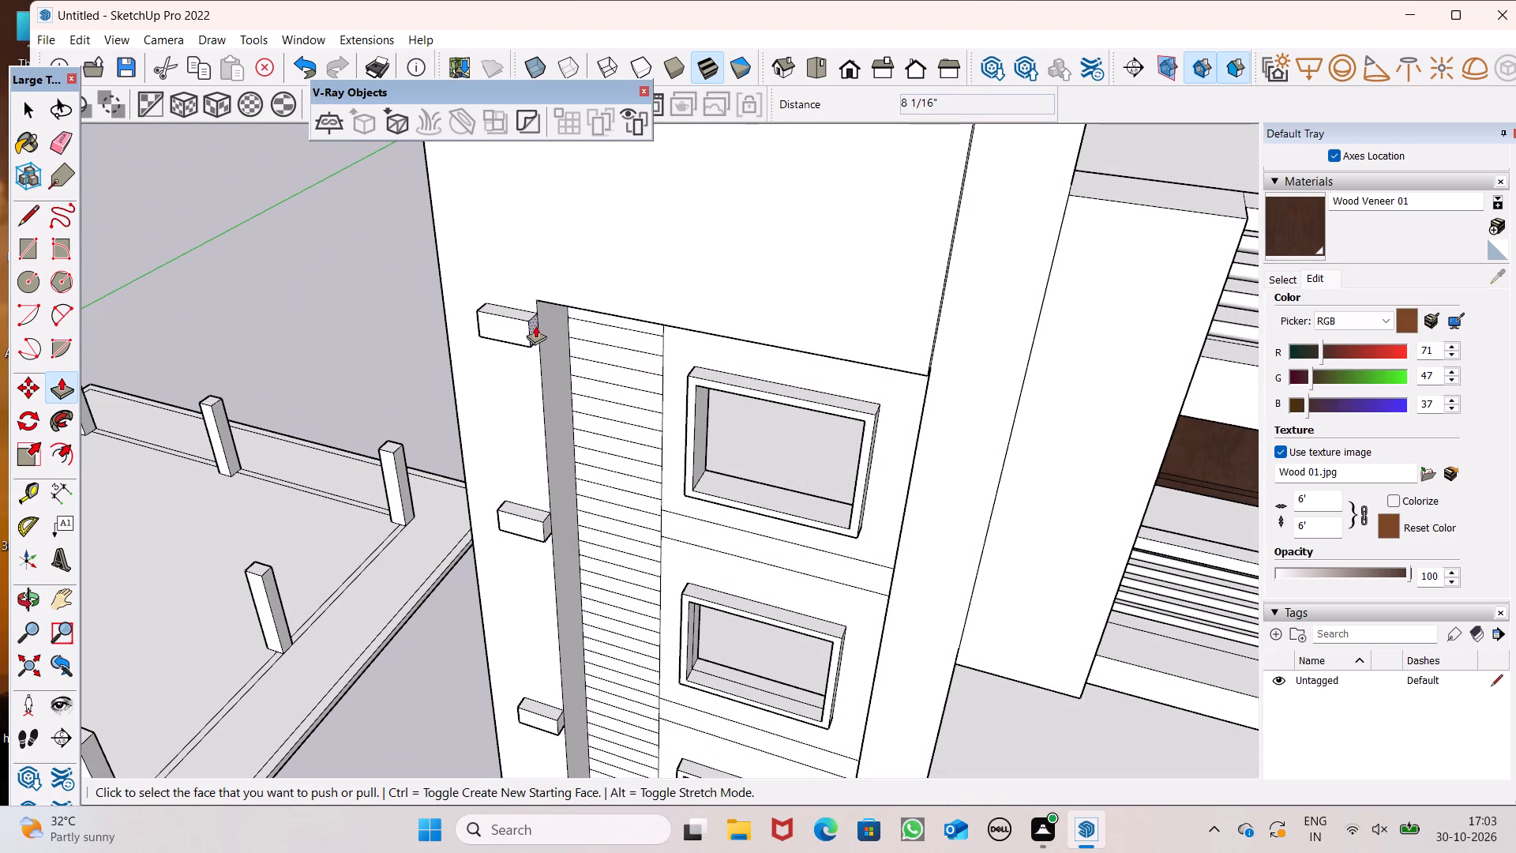
{"action": "middle_click_drag", "start_coordinate": [587, 414], "coordinate": [504, 329]}
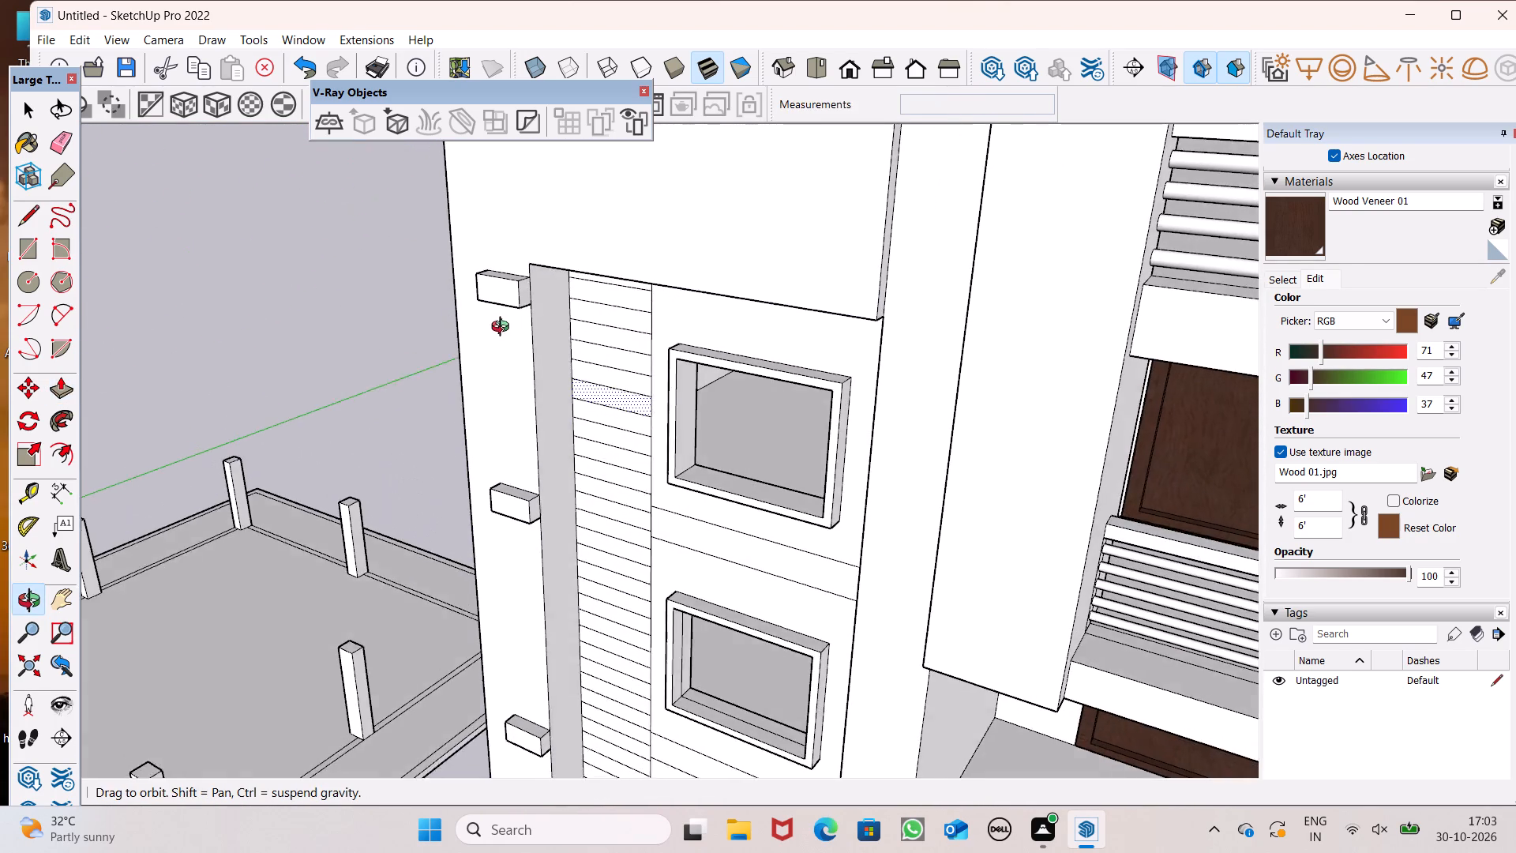
{"action": "middle_click_drag", "start_coordinate": [504, 329], "coordinate": [500, 321]}
{"action": "scroll", "coordinate": [542, 261], "scroll_direction": "up", "scroll_amount": 5}
{"action": "left_click_drag", "start_coordinate": [519, 310], "coordinate": [595, 311]}
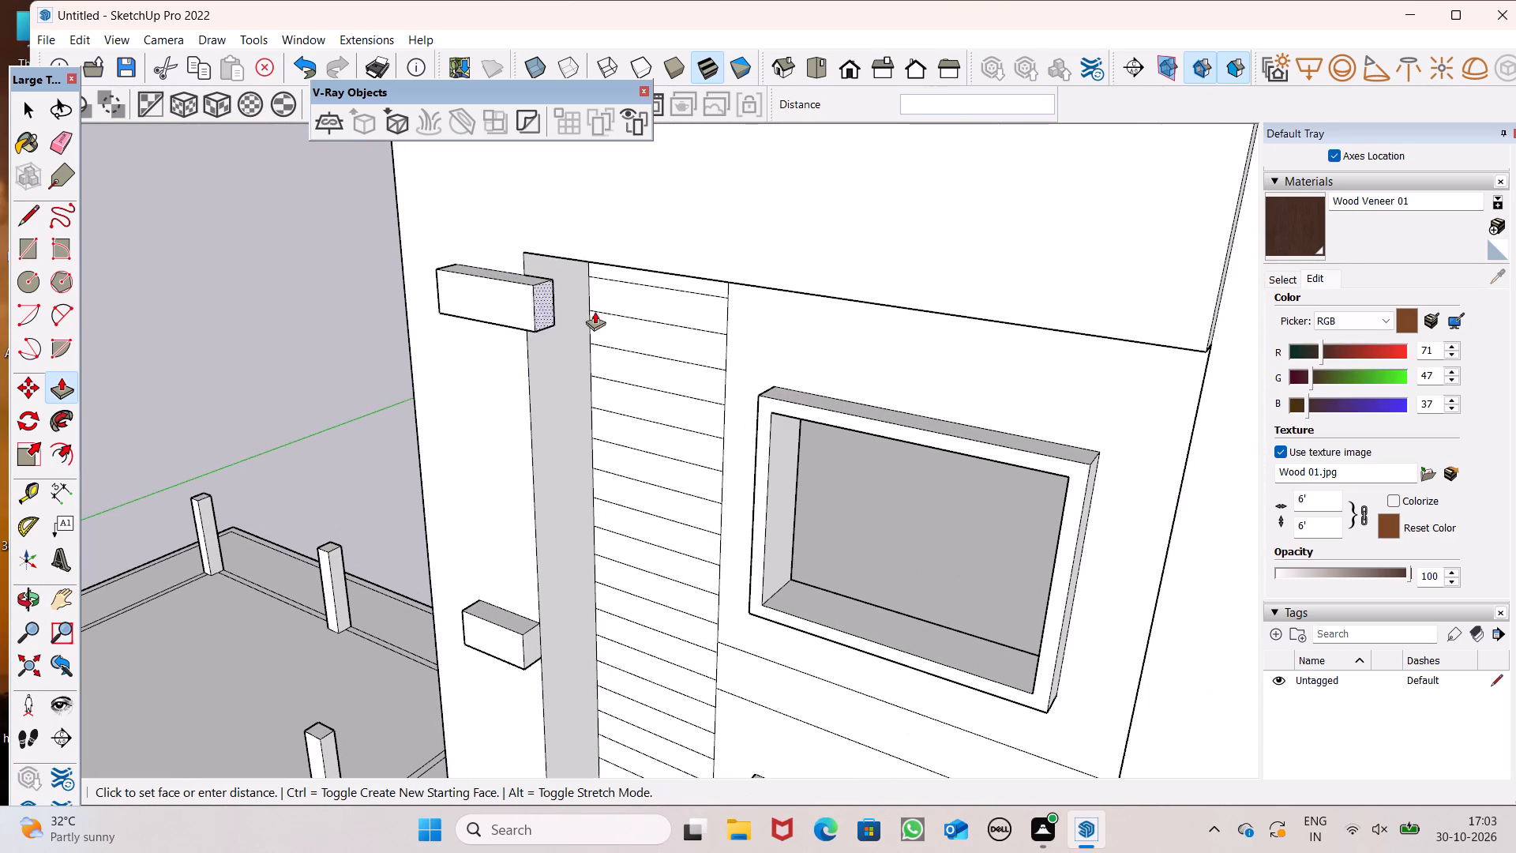
{"action": "left_click_drag", "start_coordinate": [595, 311], "coordinate": [722, 342]}
Shorten the topmost bar by pushing its end face back about 4".
{"action": "scroll", "coordinate": [716, 372], "scroll_direction": "down", "scroll_amount": 4}
{"action": "middle_click_drag", "start_coordinate": [723, 468], "coordinate": [871, 310]}
{"action": "scroll", "coordinate": [767, 356], "scroll_direction": "down", "scroll_amount": 5}
{"action": "middle_click_drag", "start_coordinate": [775, 372], "coordinate": [854, 374]}
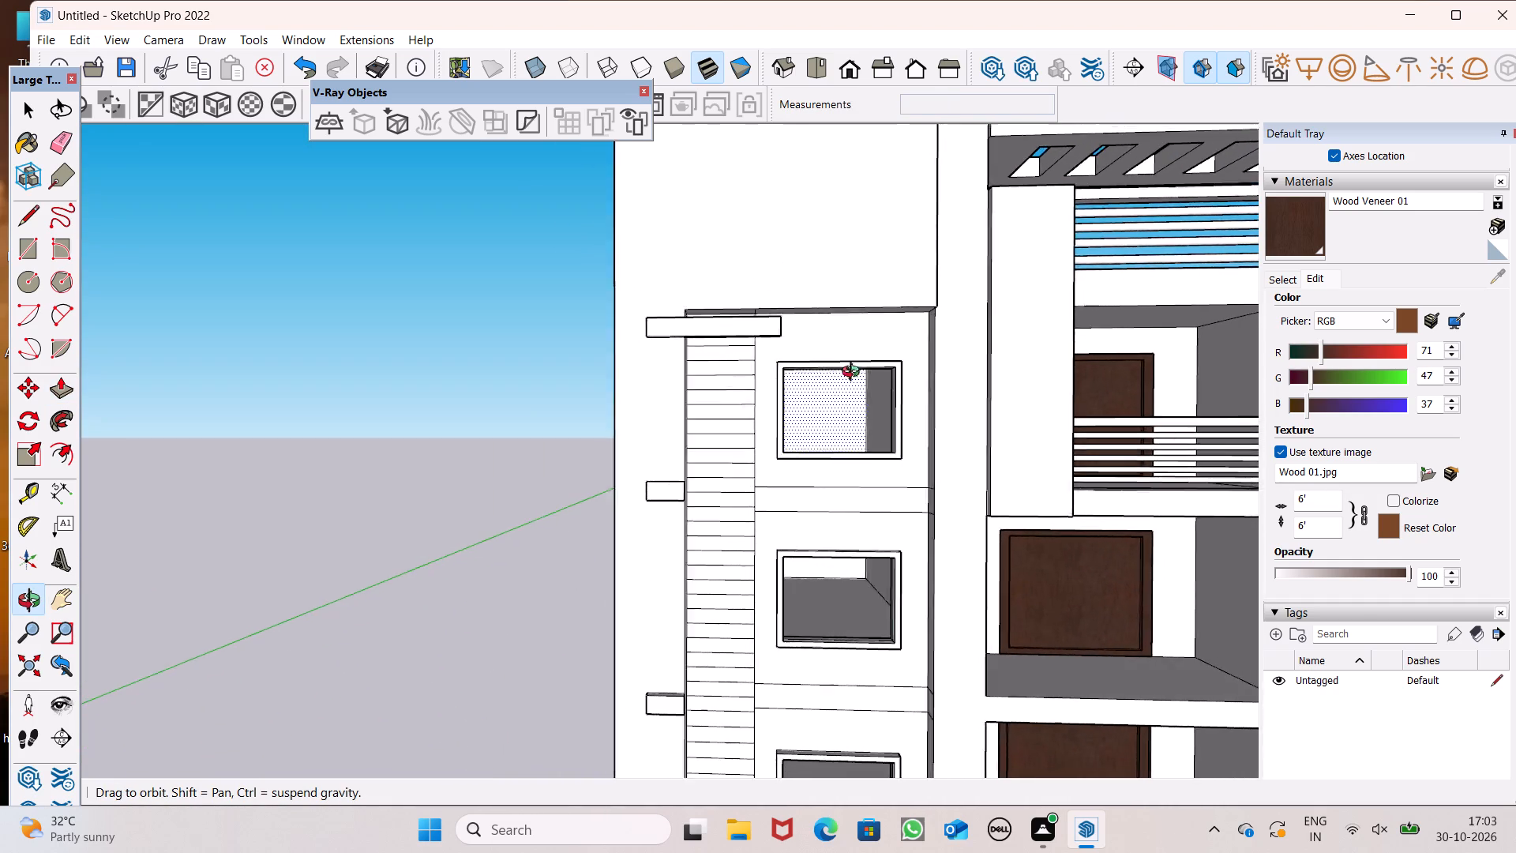
{"action": "middle_click_drag", "start_coordinate": [854, 374], "coordinate": [541, 504]}
{"action": "scroll", "coordinate": [672, 395], "scroll_direction": "up", "scroll_amount": 6}
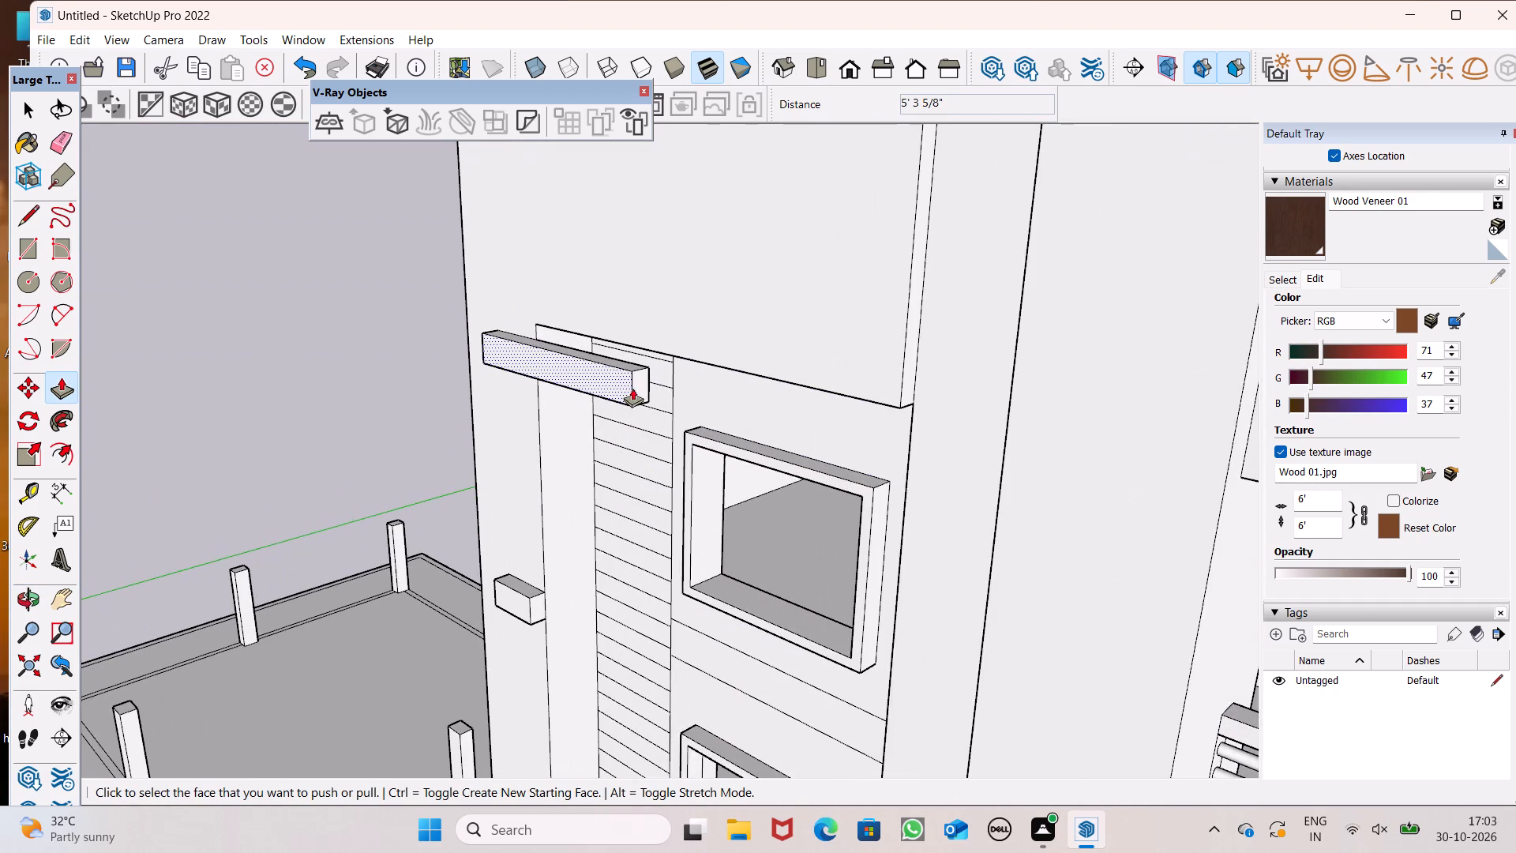
{"action": "left_click_drag", "start_coordinate": [646, 392], "coordinate": [636, 390]}
{"action": "left_click_drag", "start_coordinate": [636, 390], "coordinate": [629, 385]}
Extend the second block's end face about 4' 7 7/16" across the banded strip, aligned with the end of the topmost bar.
{"action": "scroll", "coordinate": [642, 404], "scroll_direction": "down", "scroll_amount": 3}
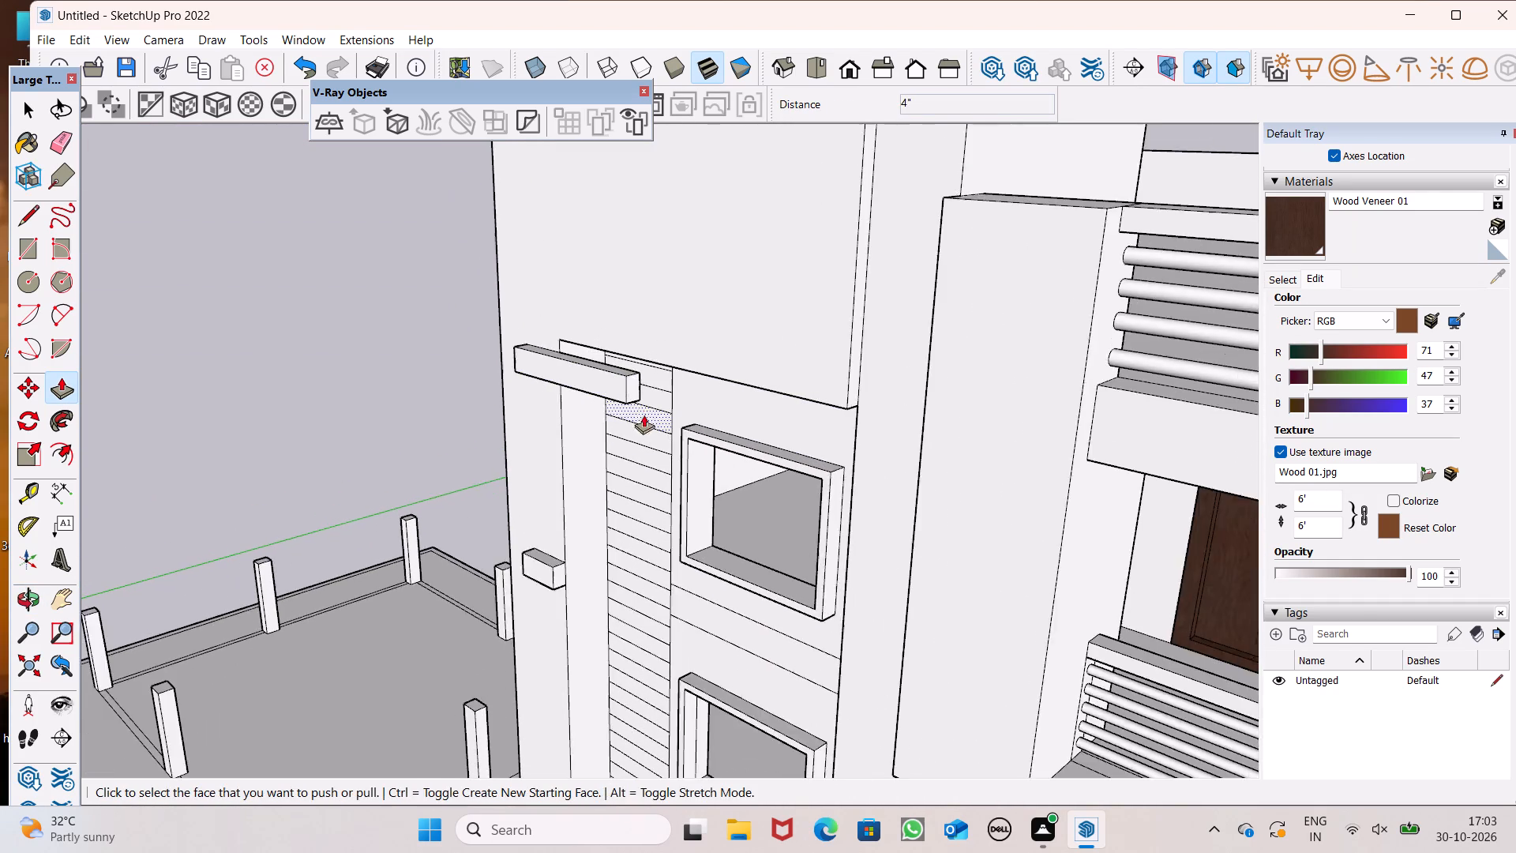
{"action": "middle_click_drag", "start_coordinate": [644, 433], "coordinate": [886, 270]}
{"action": "scroll", "coordinate": [662, 349], "scroll_direction": "down", "scroll_amount": 6}
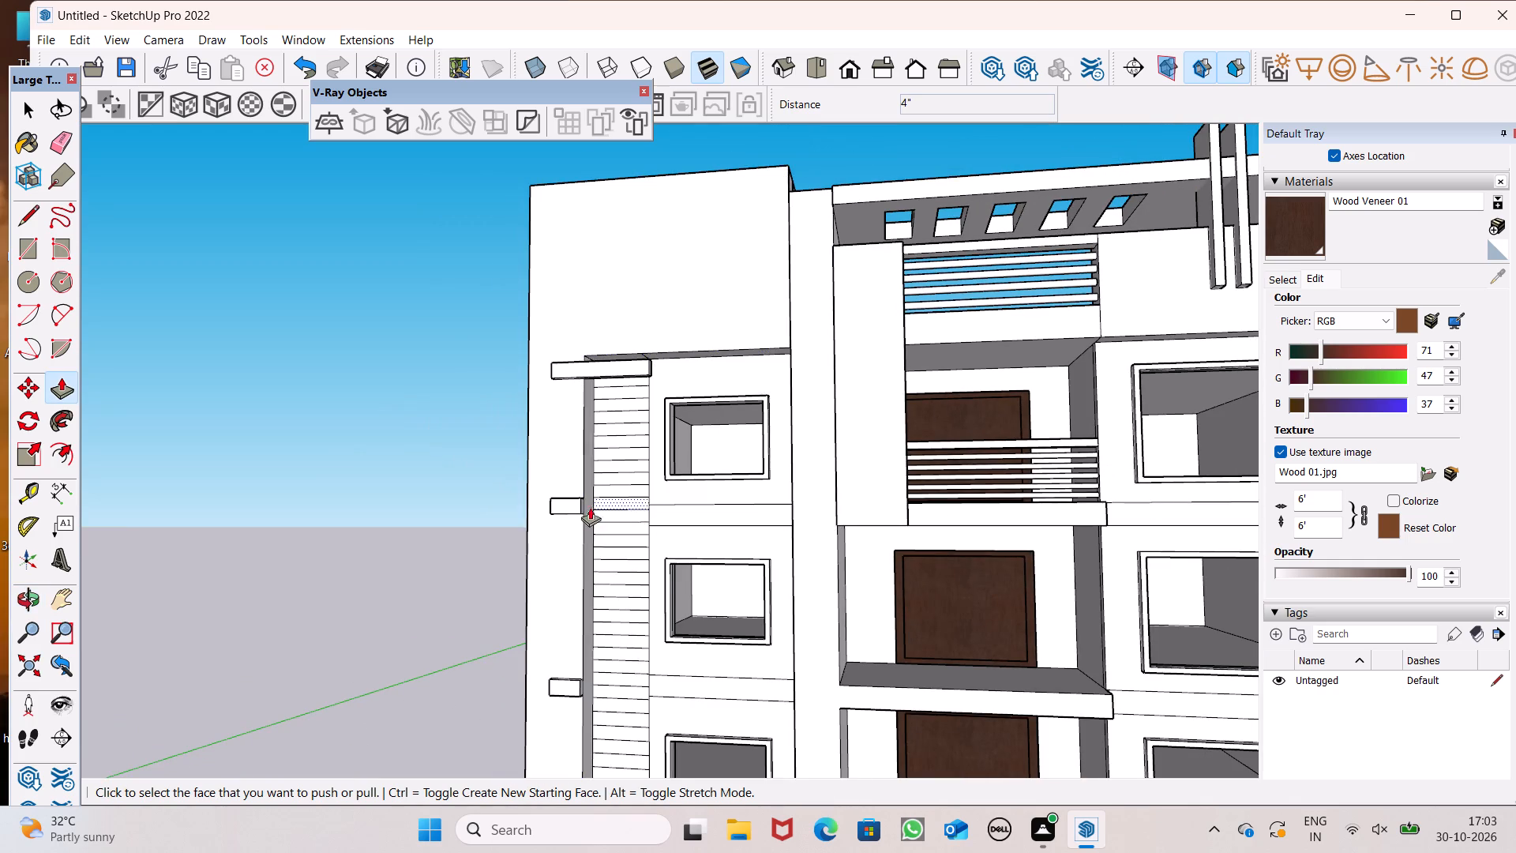
{"action": "middle_click_drag", "start_coordinate": [570, 522], "coordinate": [519, 540]}
{"action": "scroll", "coordinate": [568, 516], "scroll_direction": "up", "scroll_amount": 5}
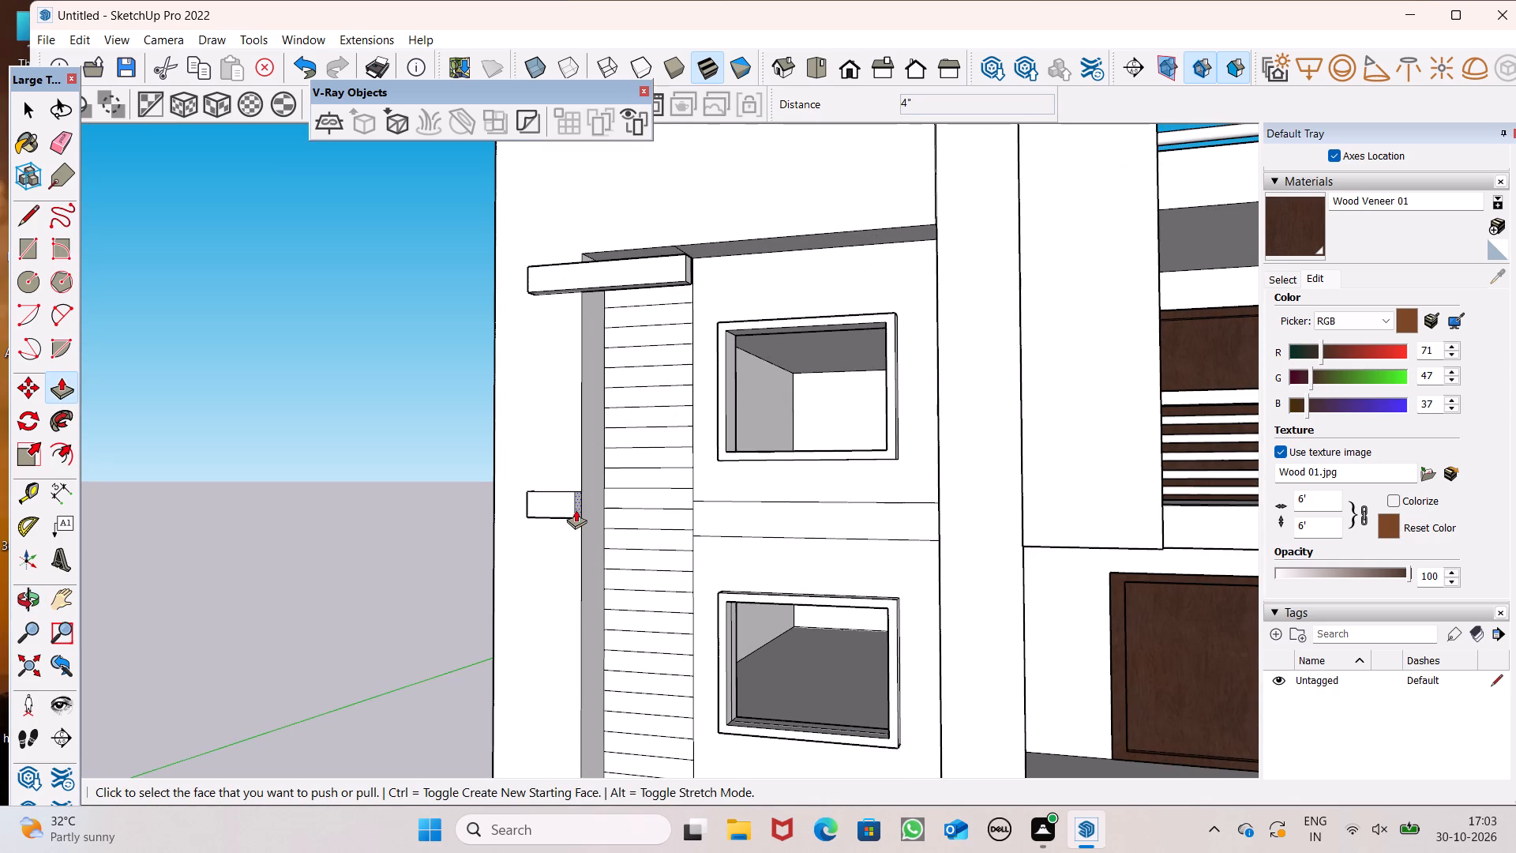
{"action": "left_click_drag", "start_coordinate": [576, 509], "coordinate": [683, 287]}
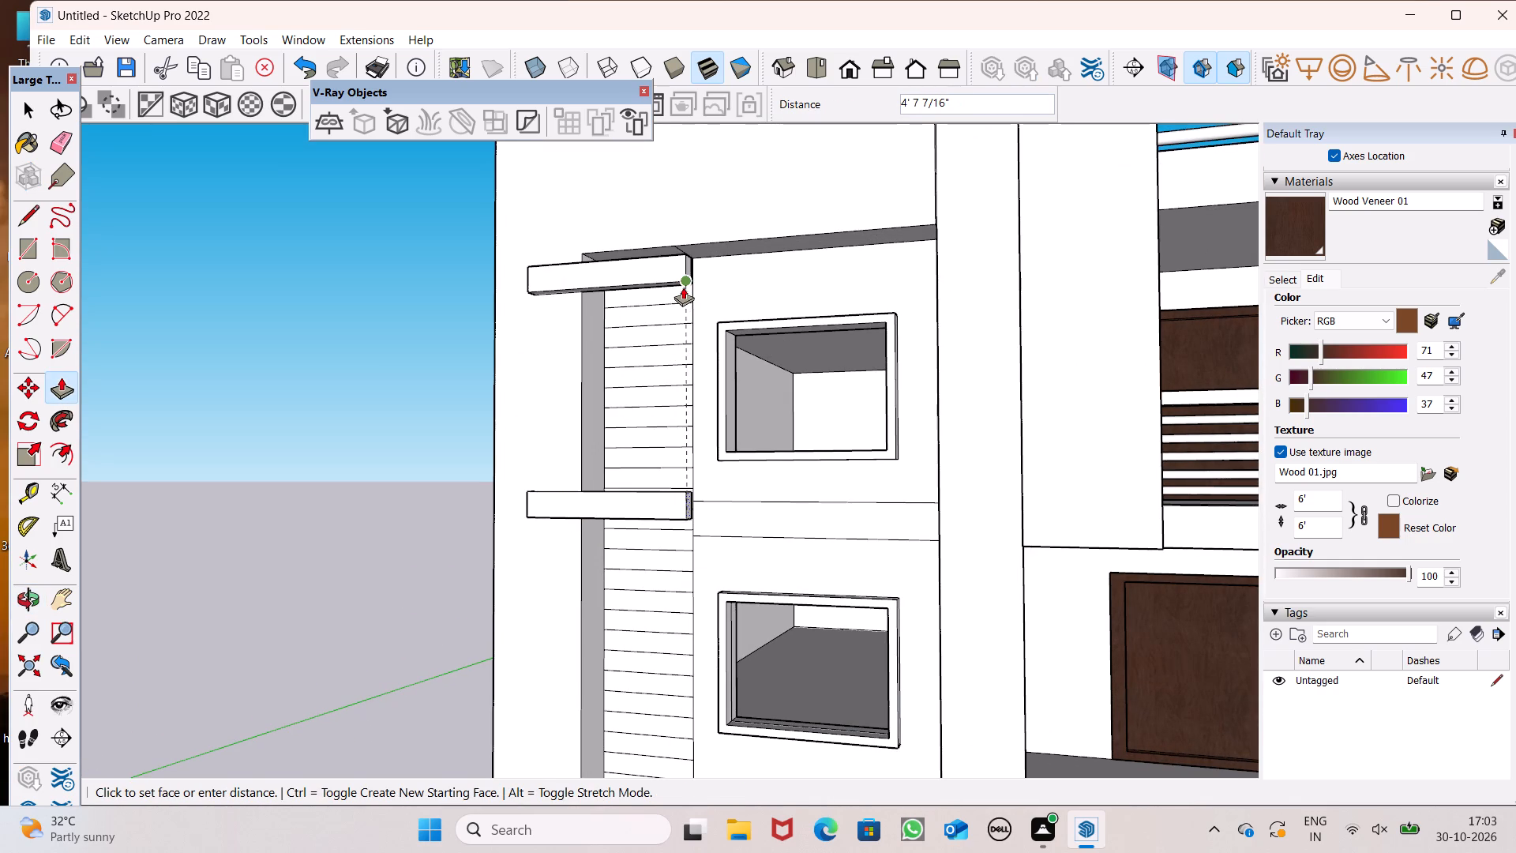
{"action": "left_click_drag", "start_coordinate": [683, 287], "coordinate": [683, 285]}
Extend the third block's end face about 4' 7 7/16" across the banded strip, aligned with the end of the bar above.
{"action": "scroll", "coordinate": [734, 300], "scroll_direction": "down", "scroll_amount": 4}
{"action": "scroll", "coordinate": [715, 409], "scroll_direction": "down", "scroll_amount": 2}
{"action": "middle_click_drag", "start_coordinate": [663, 622], "coordinate": [629, 658]}
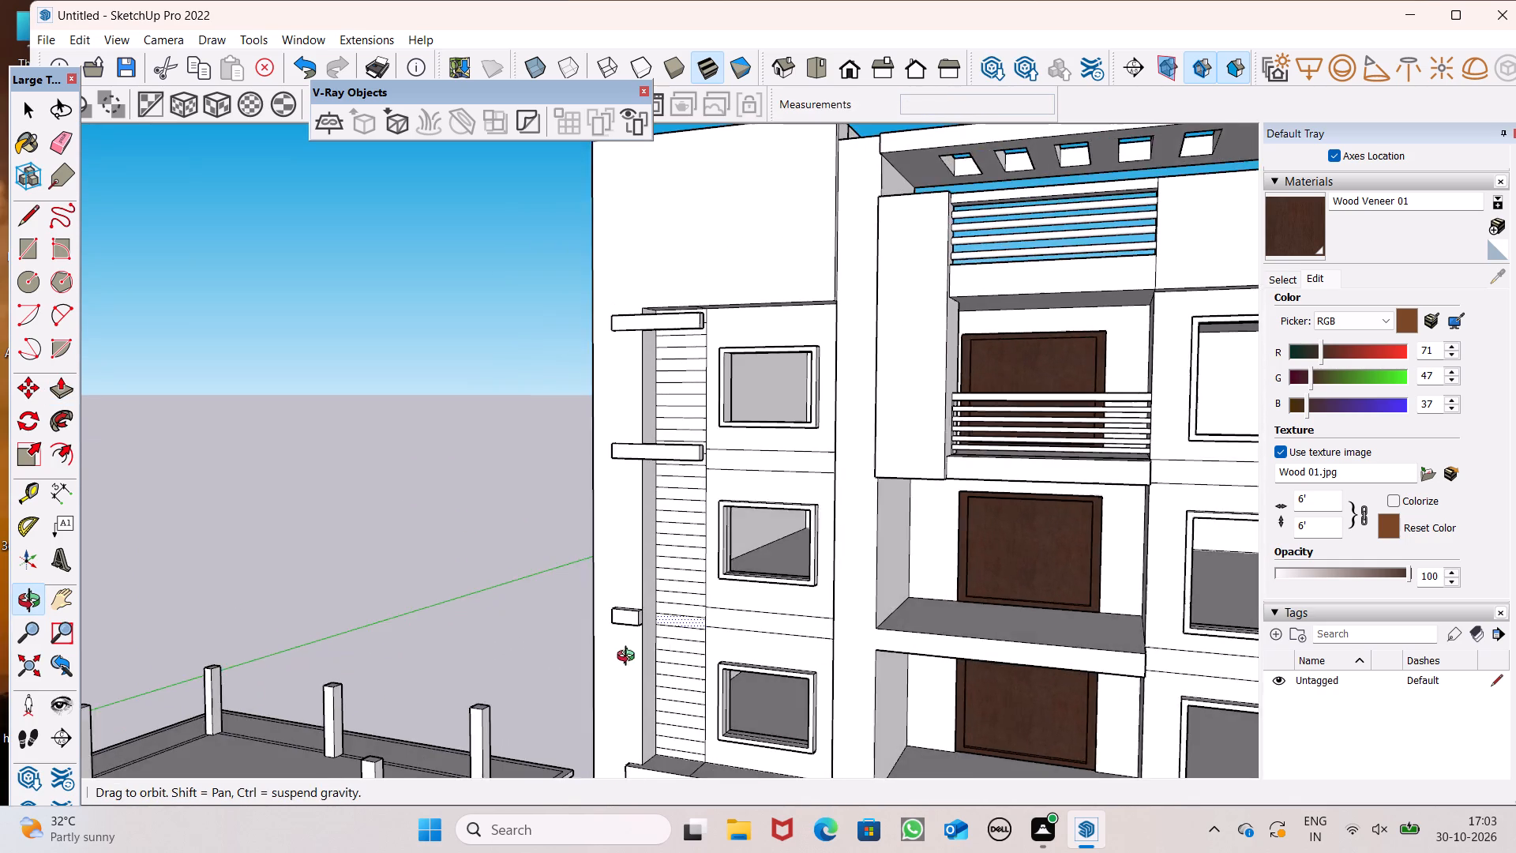
{"action": "middle_click_drag", "start_coordinate": [629, 658], "coordinate": [625, 652]}
{"action": "scroll", "coordinate": [624, 630], "scroll_direction": "up", "scroll_amount": 6}
{"action": "left_click_drag", "start_coordinate": [653, 608], "coordinate": [754, 404]}
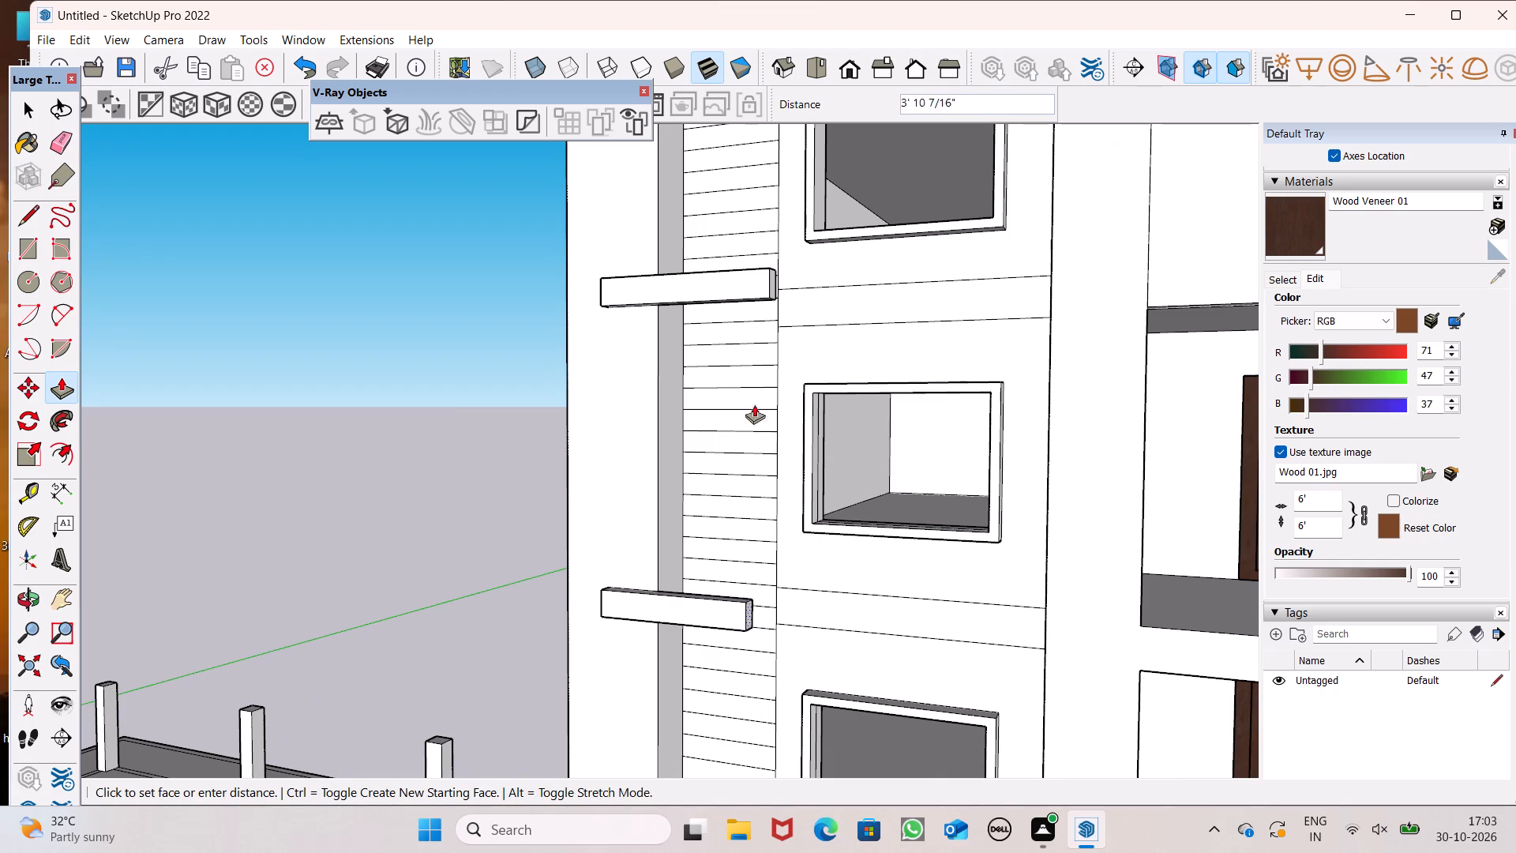
{"action": "left_click_drag", "start_coordinate": [754, 404], "coordinate": [764, 302]}
Examine the extended bars across the banded strip against the whole front facade, from the front and from above.
{"action": "scroll", "coordinate": [747, 359], "scroll_direction": "down", "scroll_amount": 6}
{"action": "scroll", "coordinate": [702, 502], "scroll_direction": "down", "scroll_amount": 2}
{"action": "middle_click_drag", "start_coordinate": [685, 531], "coordinate": [688, 536]}
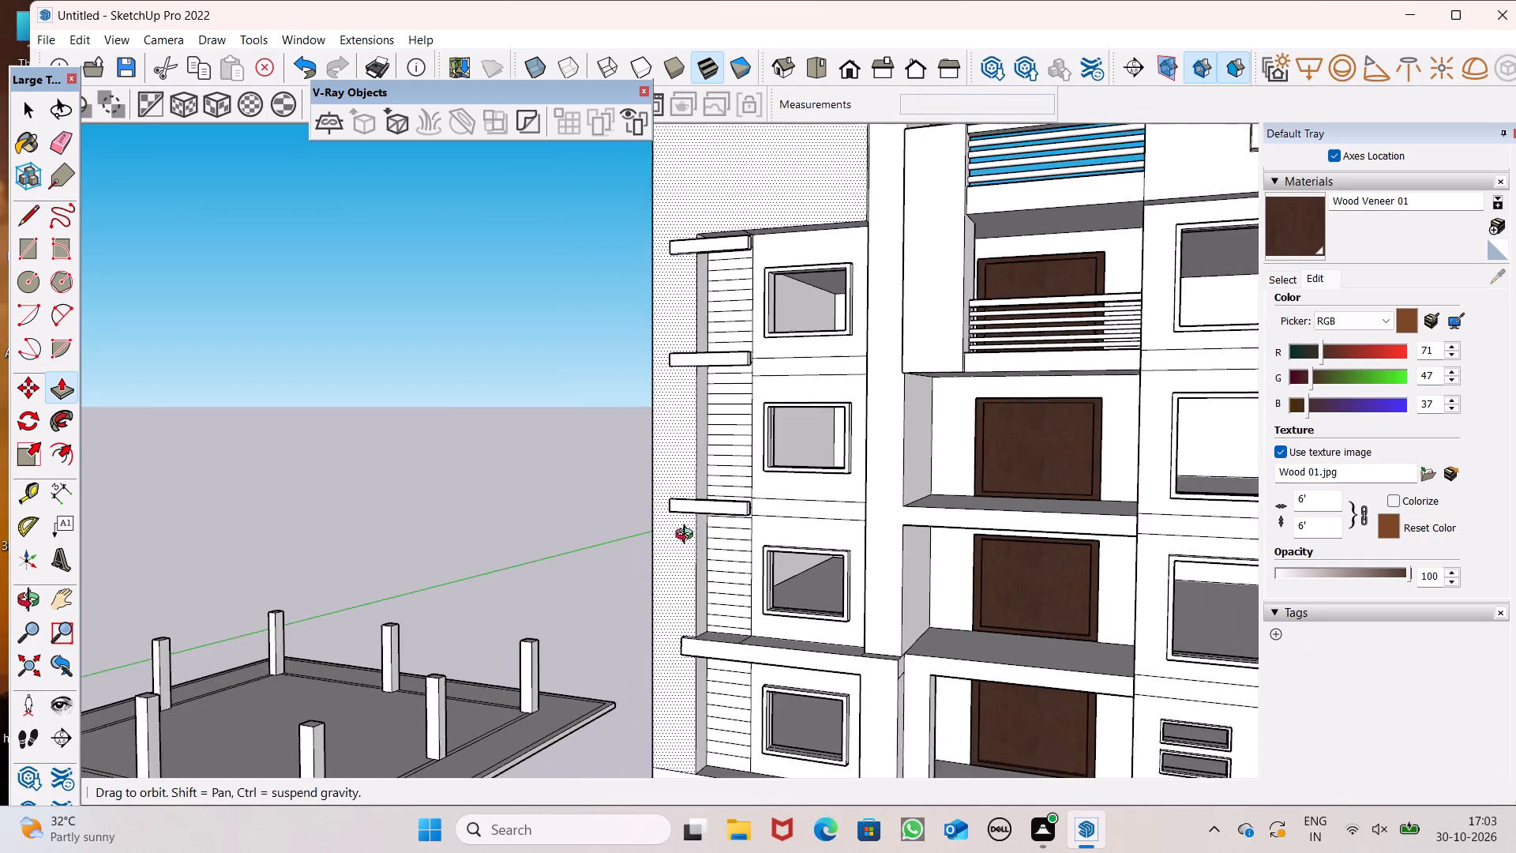
{"action": "middle_click_drag", "start_coordinate": [688, 536], "coordinate": [835, 588]}
{"action": "scroll", "coordinate": [706, 546], "scroll_direction": "down", "scroll_amount": 5}
{"action": "middle_click_drag", "start_coordinate": [712, 641], "coordinate": [760, 609]}
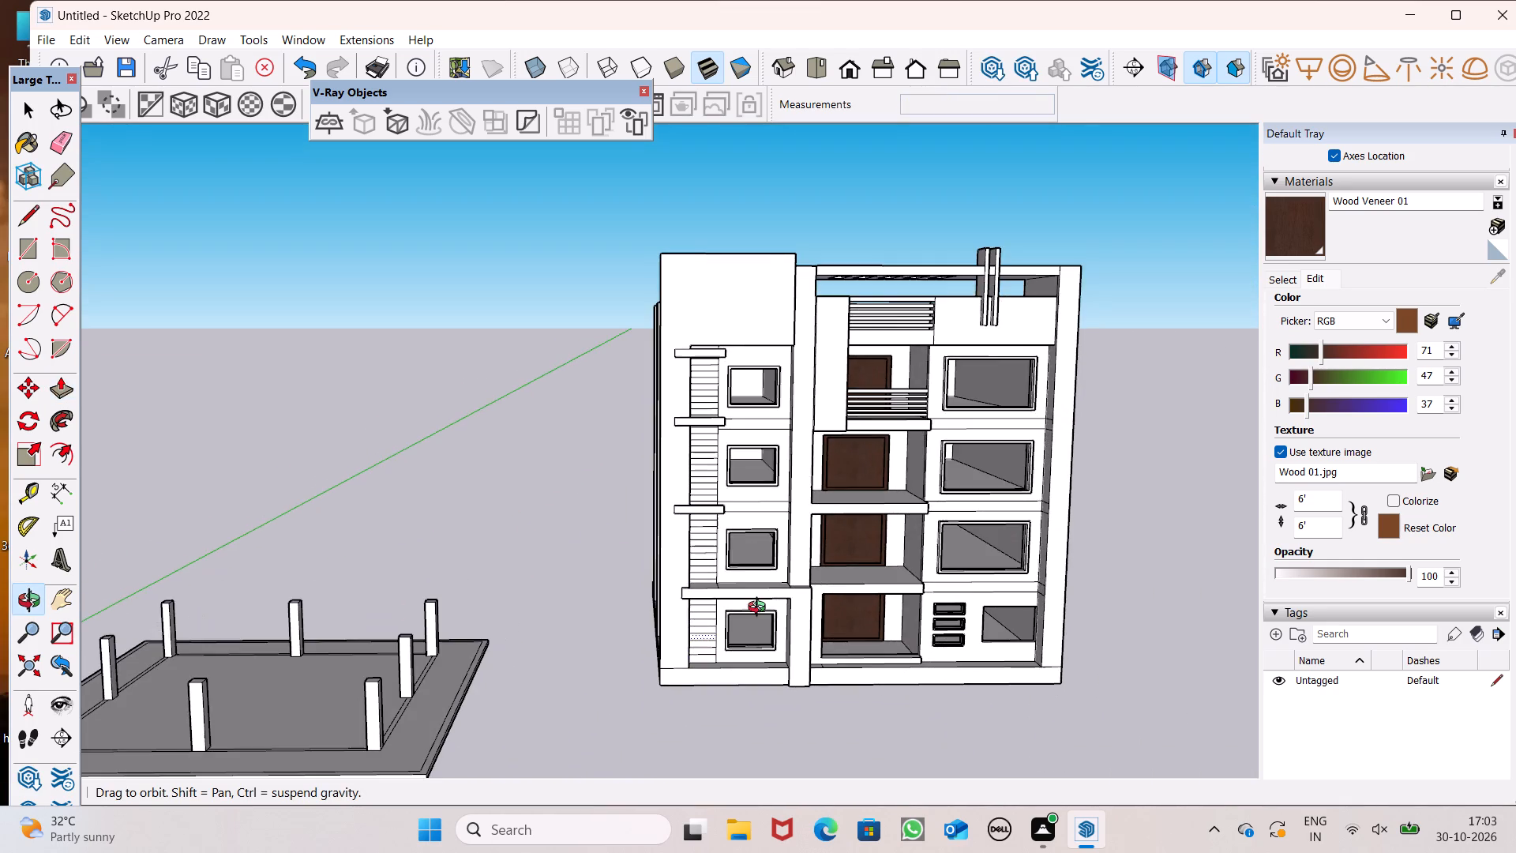
{"action": "middle_click_drag", "start_coordinate": [760, 609], "coordinate": [523, 794]}
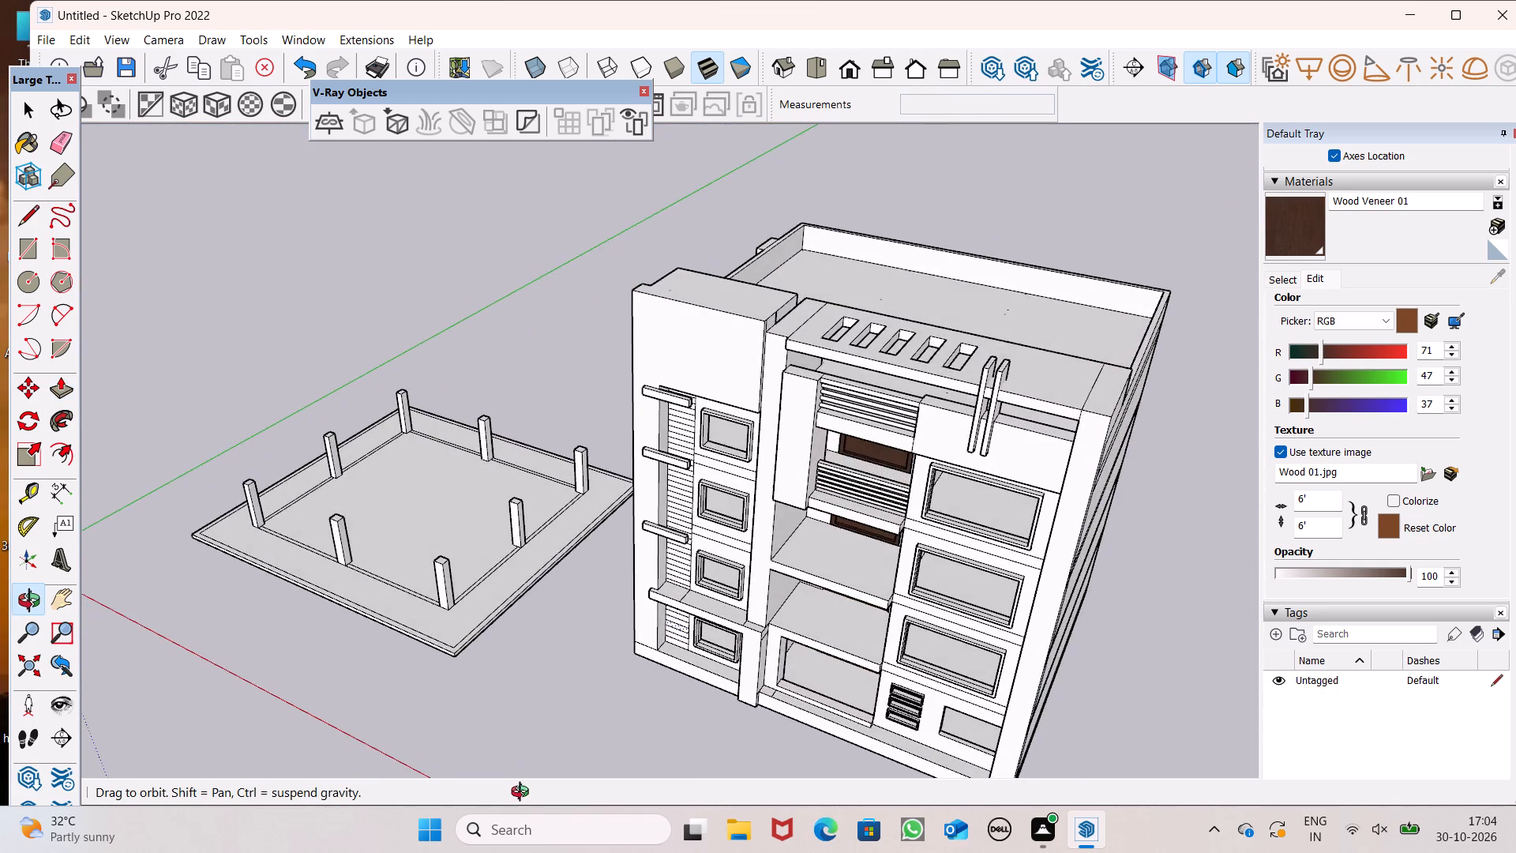
{"action": "middle_click_drag", "start_coordinate": [523, 794], "coordinate": [648, 616]}
{"action": "scroll", "coordinate": [618, 647], "scroll_direction": "down", "scroll_amount": 1}
{"action": "middle_click_drag", "start_coordinate": [659, 675], "coordinate": [726, 605]}
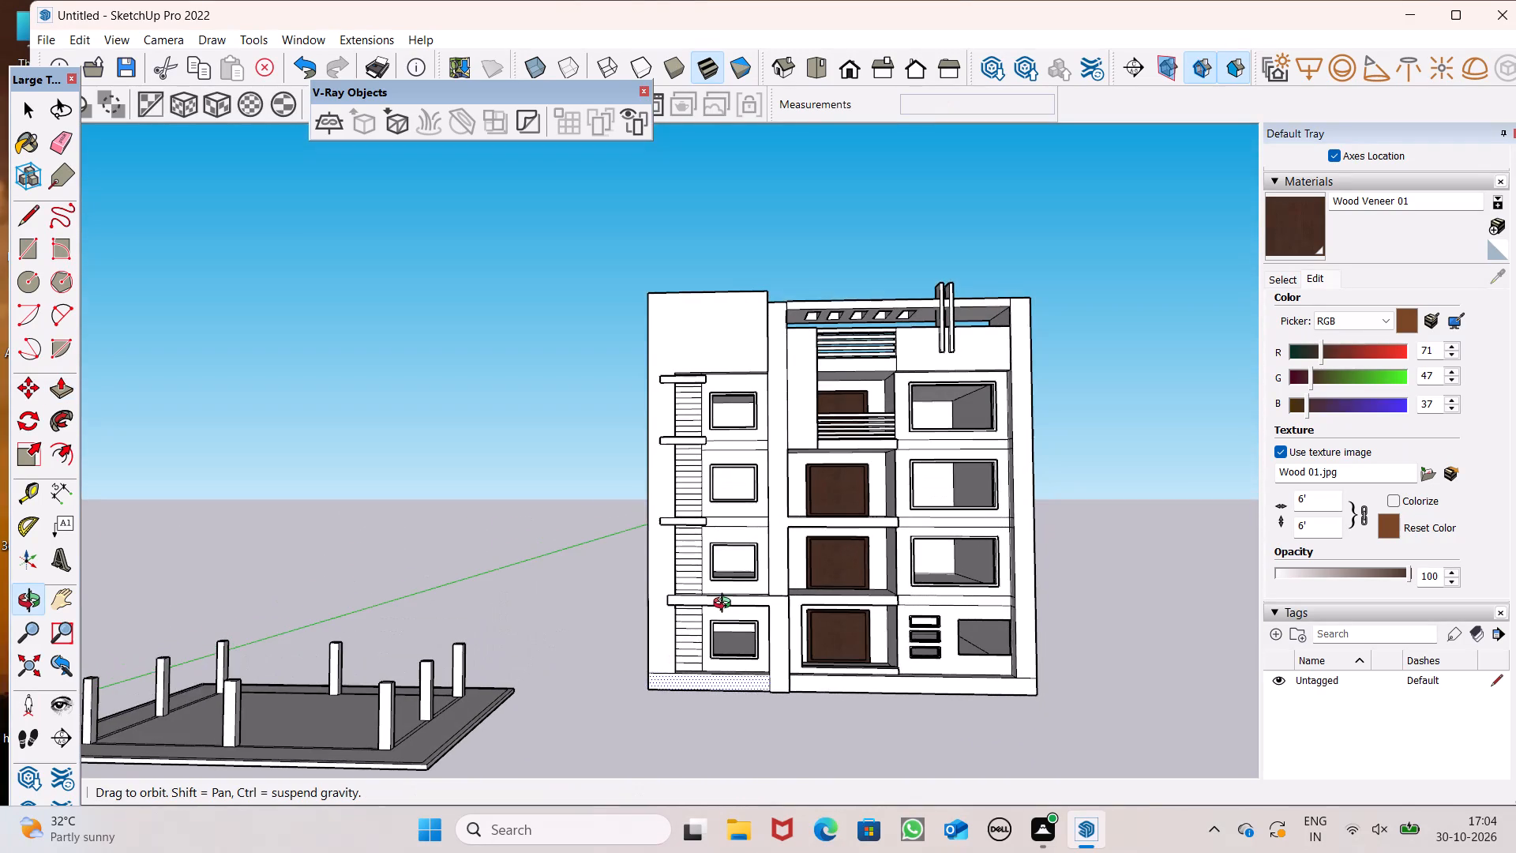
{"action": "middle_click_drag", "start_coordinate": [726, 605], "coordinate": [674, 631]}
Thicken the topmost bar by pulling its back face about 4 3/4" inward toward the recessed banded strip.
{"action": "scroll", "coordinate": [707, 361], "scroll_direction": "up", "scroll_amount": 3}
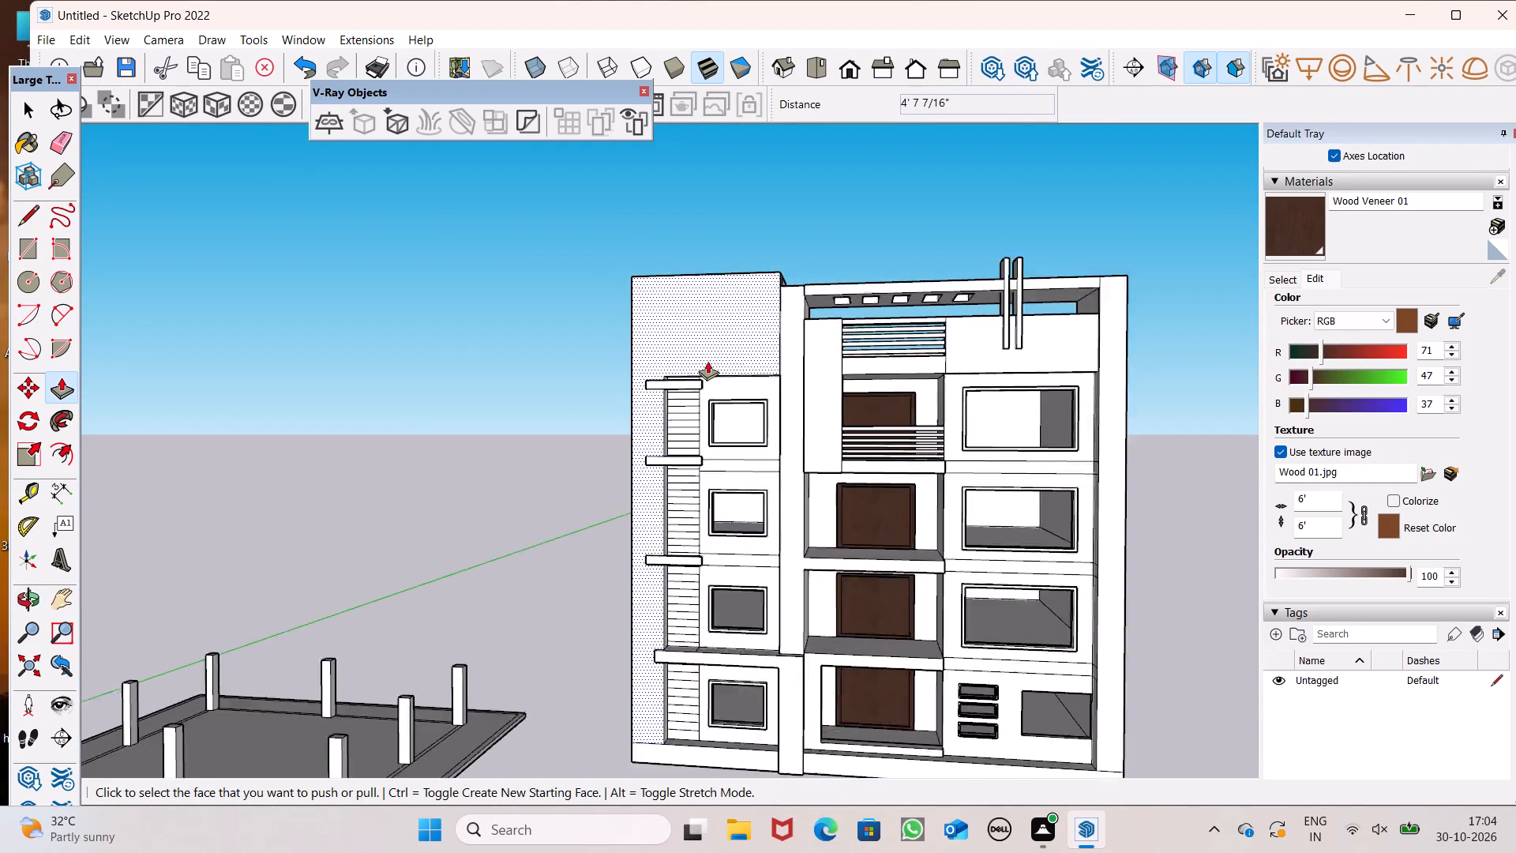
{"action": "scroll", "coordinate": [707, 361], "scroll_direction": "up", "scroll_amount": 4}
{"action": "middle_click_drag", "start_coordinate": [784, 519], "coordinate": [333, 413]}
{"action": "scroll", "coordinate": [536, 517], "scroll_direction": "up", "scroll_amount": 4}
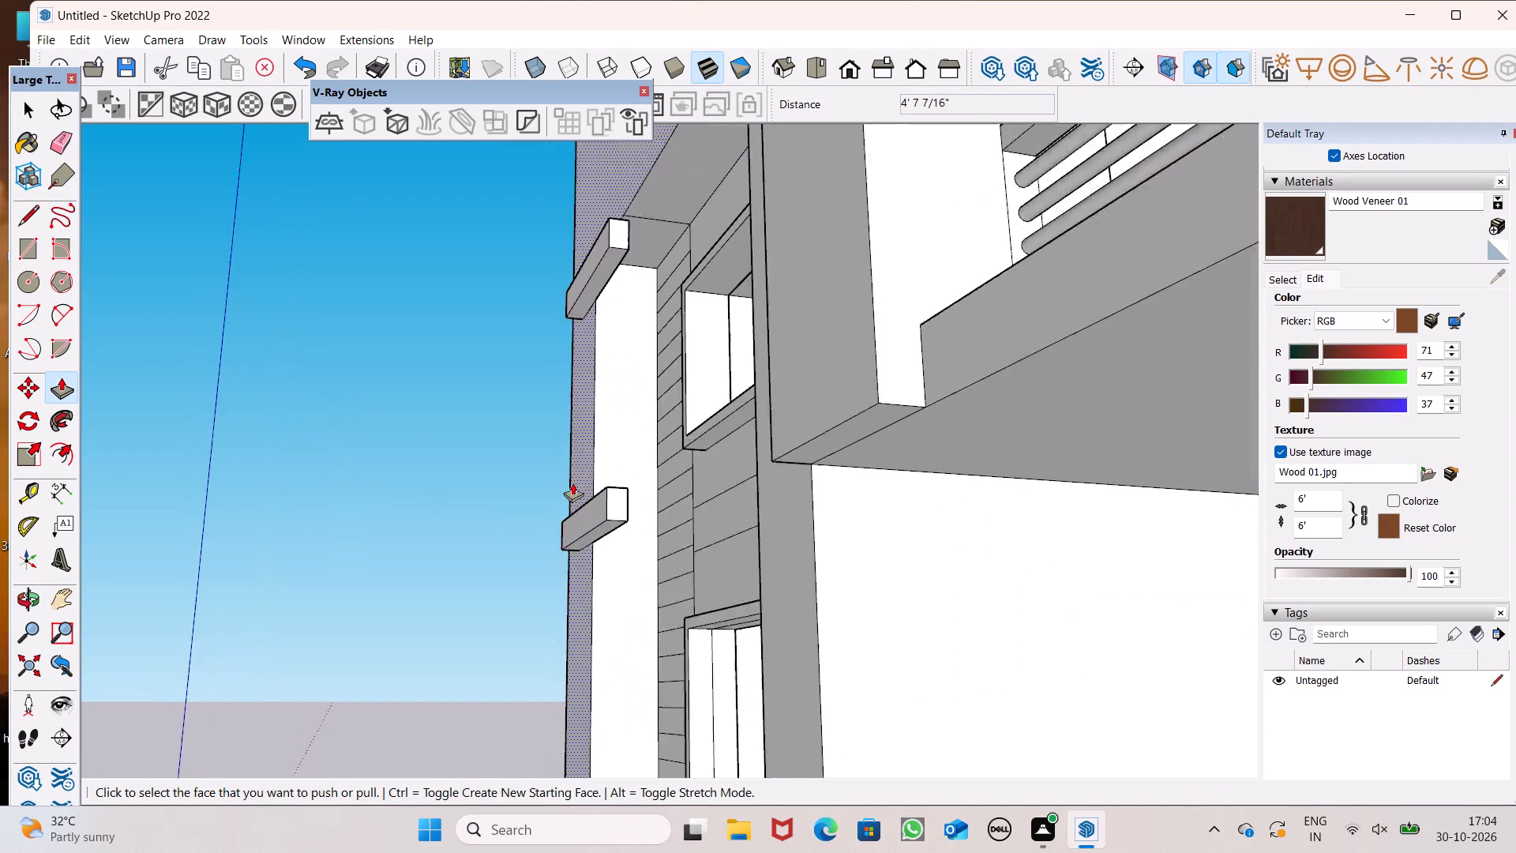
{"action": "scroll", "coordinate": [572, 483], "scroll_direction": "up", "scroll_amount": 3}
{"action": "scroll", "coordinate": [587, 457], "scroll_direction": "down", "scroll_amount": 4}
{"action": "middle_click_drag", "start_coordinate": [619, 468], "coordinate": [608, 524]}
{"action": "scroll", "coordinate": [629, 277], "scroll_direction": "up", "scroll_amount": 8}
{"action": "scroll", "coordinate": [655, 203], "scroll_direction": "up", "scroll_amount": 1}
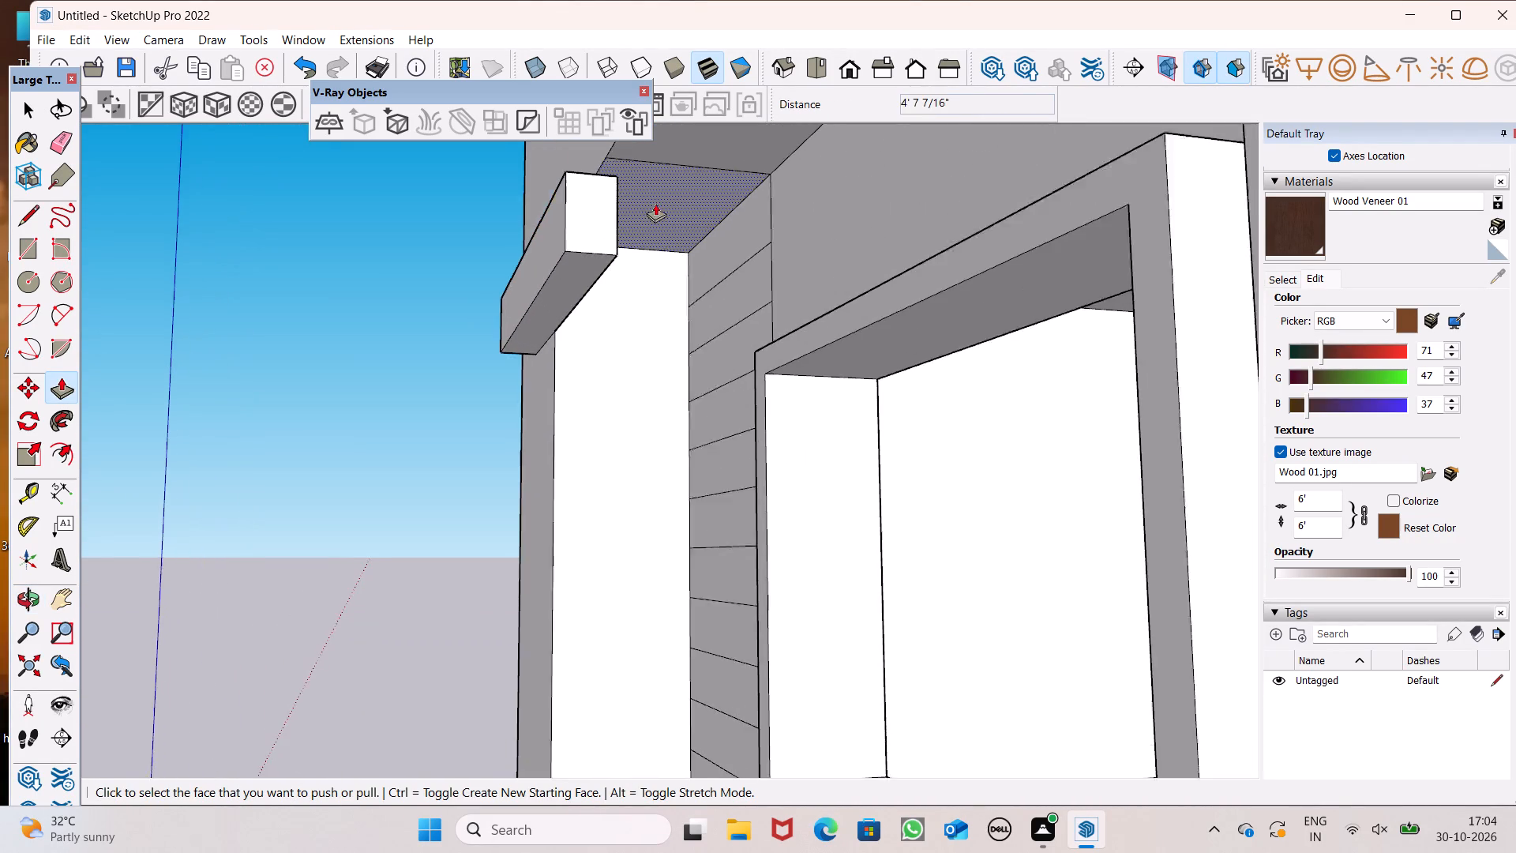
{"action": "scroll", "coordinate": [655, 203], "scroll_direction": "up", "scroll_amount": 3}
{"action": "middle_click_drag", "start_coordinate": [644, 299], "coordinate": [536, 408]}
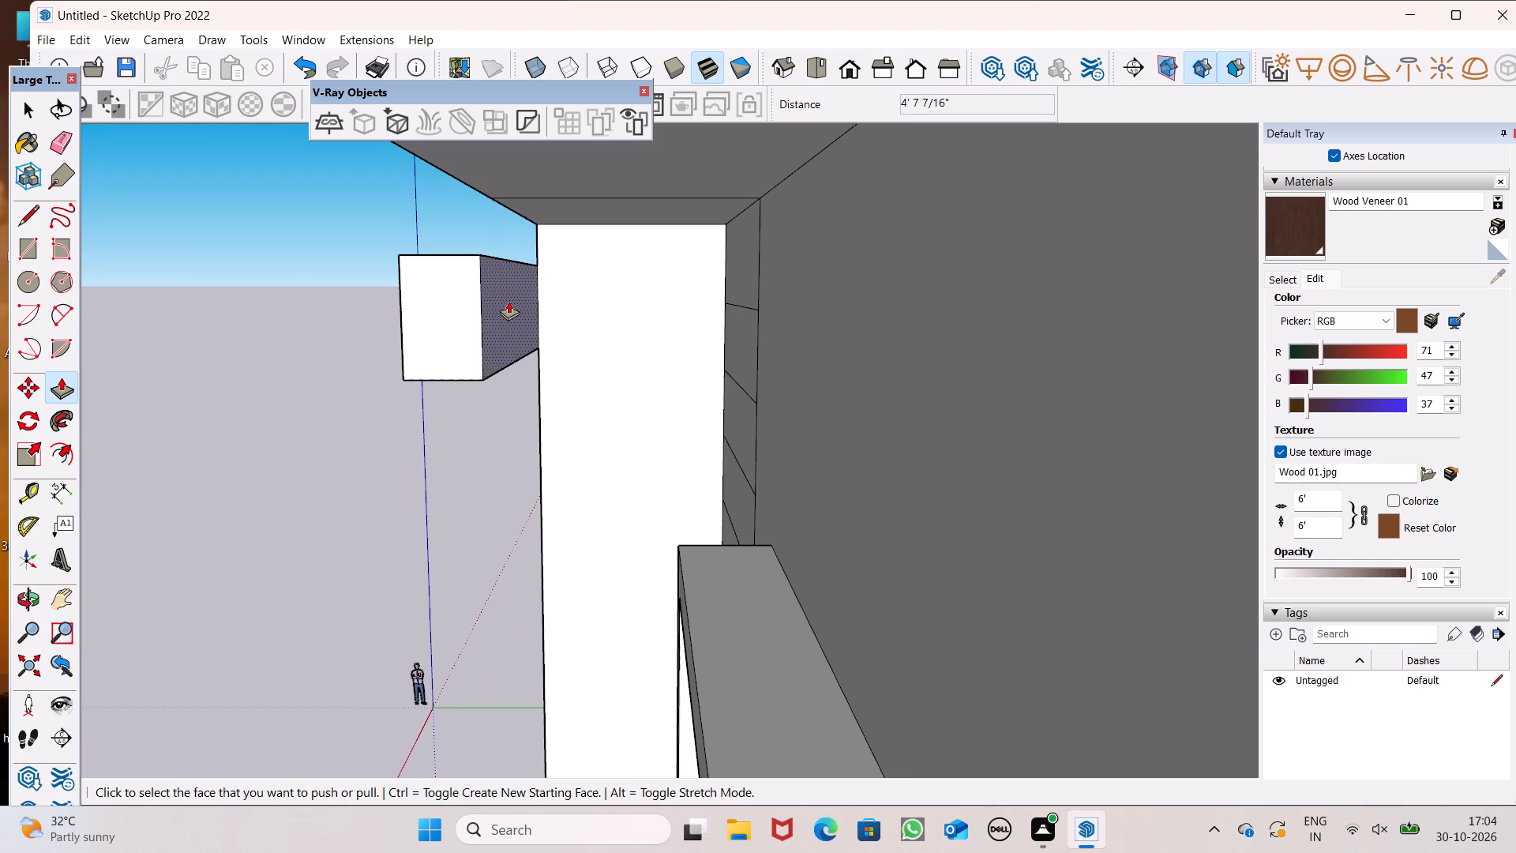
{"action": "left_click_drag", "start_coordinate": [509, 307], "coordinate": [549, 307]}
Thicken the second bar from the top by pulling its back face about 3 15/16" inward toward the recessed strip.
{"action": "scroll", "coordinate": [550, 306], "scroll_direction": "down", "scroll_amount": 6}
{"action": "middle_click_drag", "start_coordinate": [559, 381], "coordinate": [1021, 329]}
{"action": "left_click", "coordinate": [850, 74]}
{"action": "scroll", "coordinate": [900, 381], "scroll_direction": "down", "scroll_amount": 9}
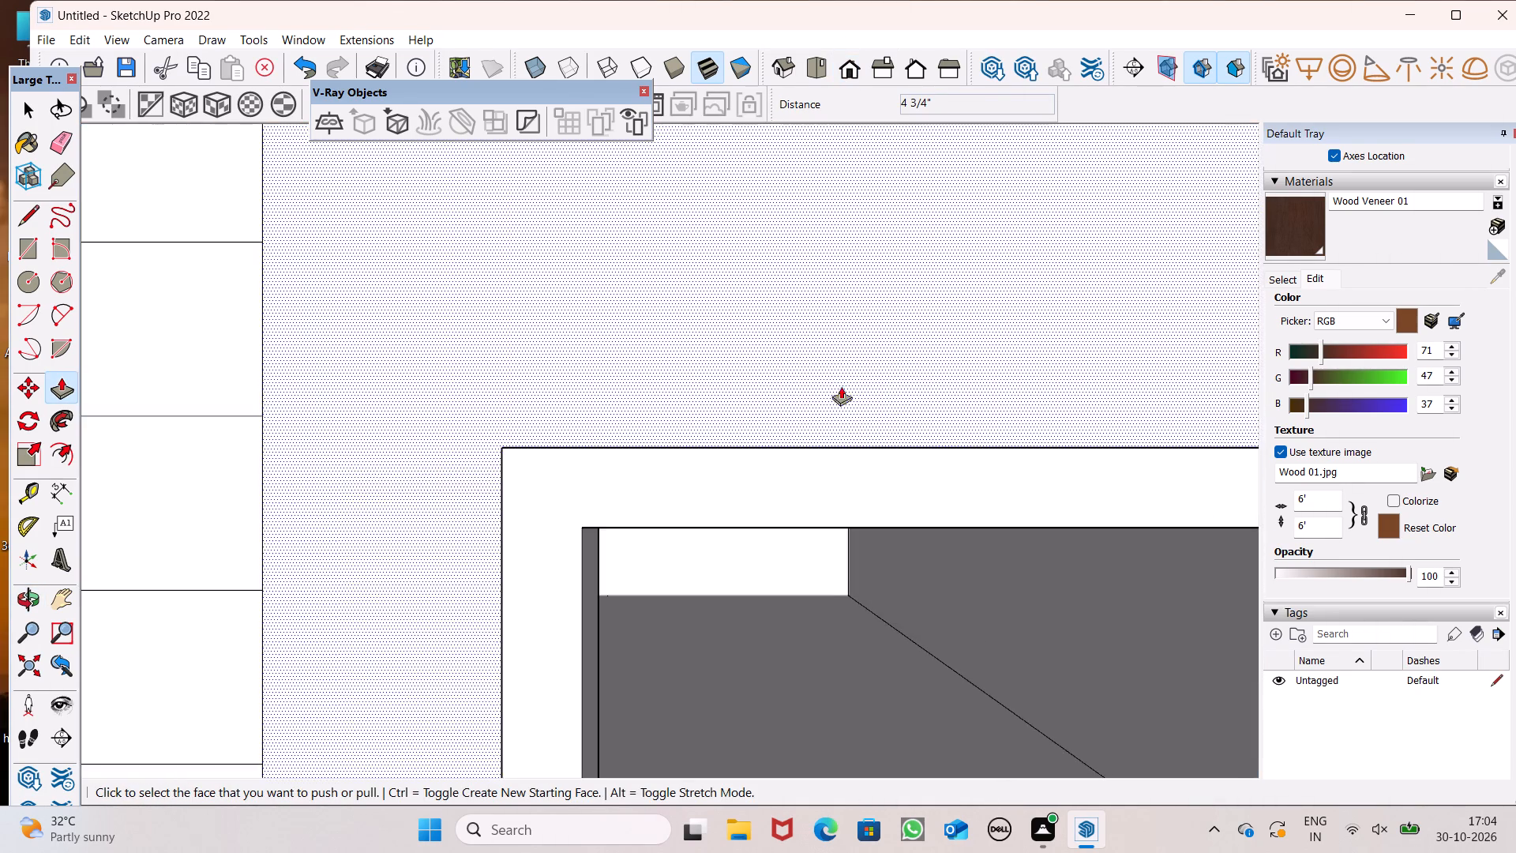
{"action": "scroll", "coordinate": [841, 386], "scroll_direction": "down", "scroll_amount": 5}
{"action": "scroll", "coordinate": [594, 493], "scroll_direction": "down", "scroll_amount": 6}
{"action": "middle_click_drag", "start_coordinate": [704, 567], "coordinate": [397, 593]}
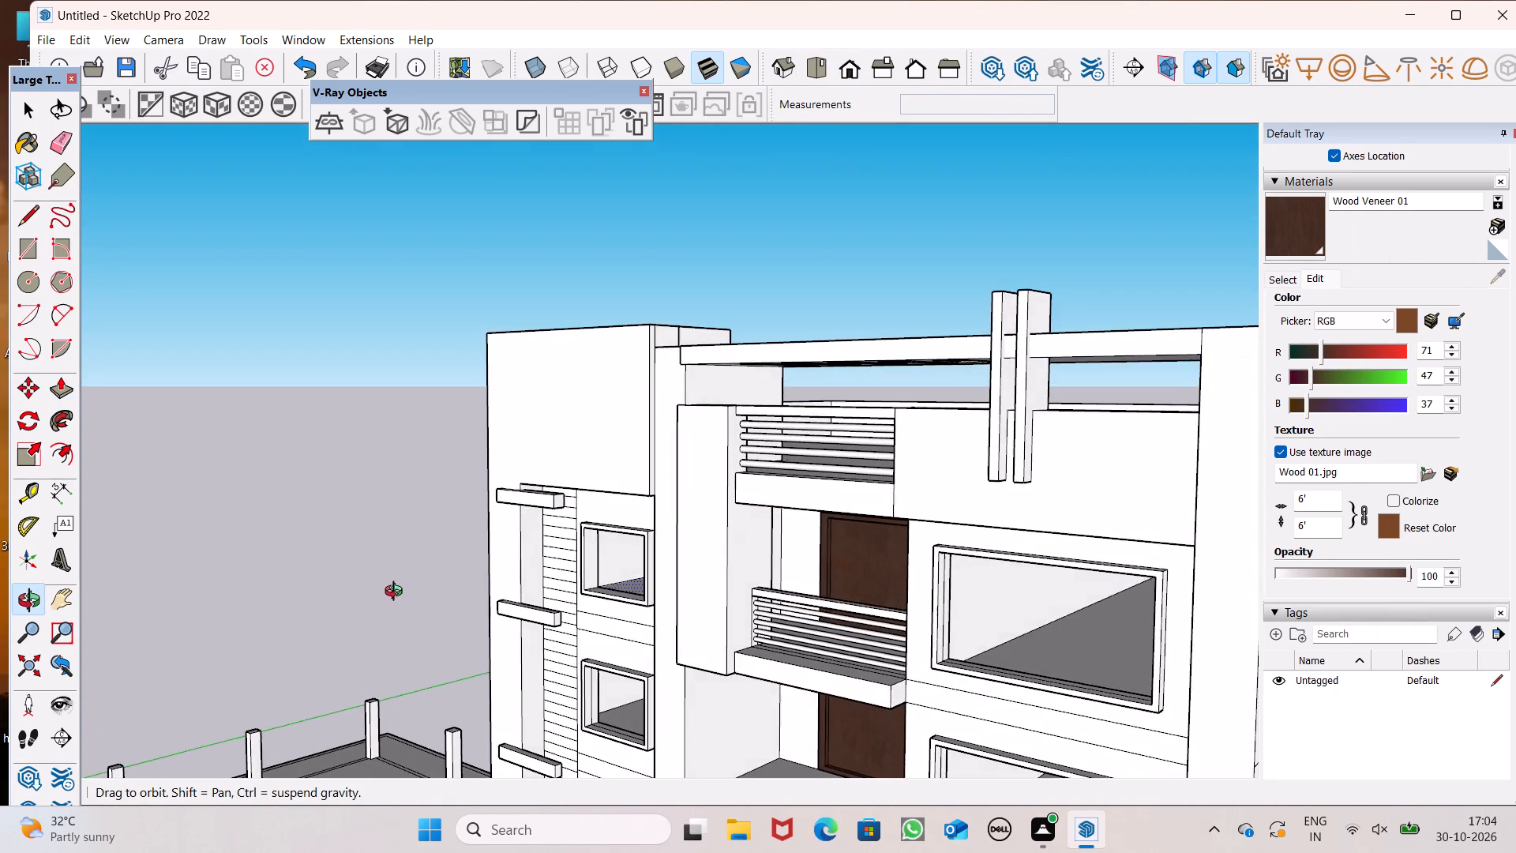
{"action": "middle_click_drag", "start_coordinate": [397, 593], "coordinate": [397, 592]}
{"action": "scroll", "coordinate": [617, 556], "scroll_direction": "up", "scroll_amount": 7}
{"action": "scroll", "coordinate": [619, 499], "scroll_direction": "down", "scroll_amount": 8}
{"action": "middle_click_drag", "start_coordinate": [624, 669], "coordinate": [326, 408]}
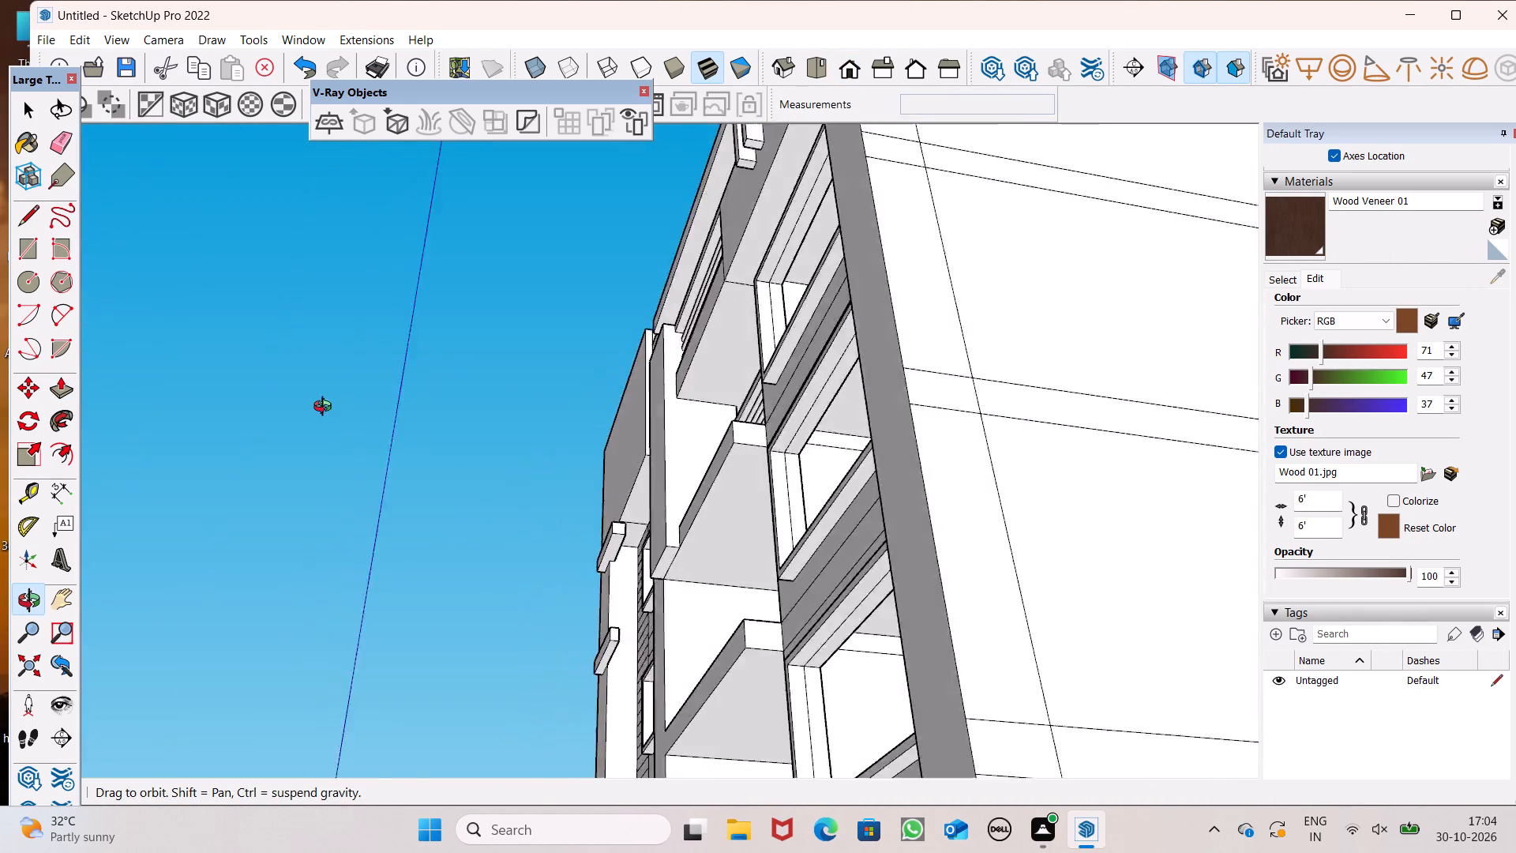
{"action": "middle_click_drag", "start_coordinate": [326, 408], "coordinate": [329, 435]}
{"action": "scroll", "coordinate": [602, 682], "scroll_direction": "up", "scroll_amount": 7}
{"action": "middle_click_drag", "start_coordinate": [629, 632], "coordinate": [593, 636]}
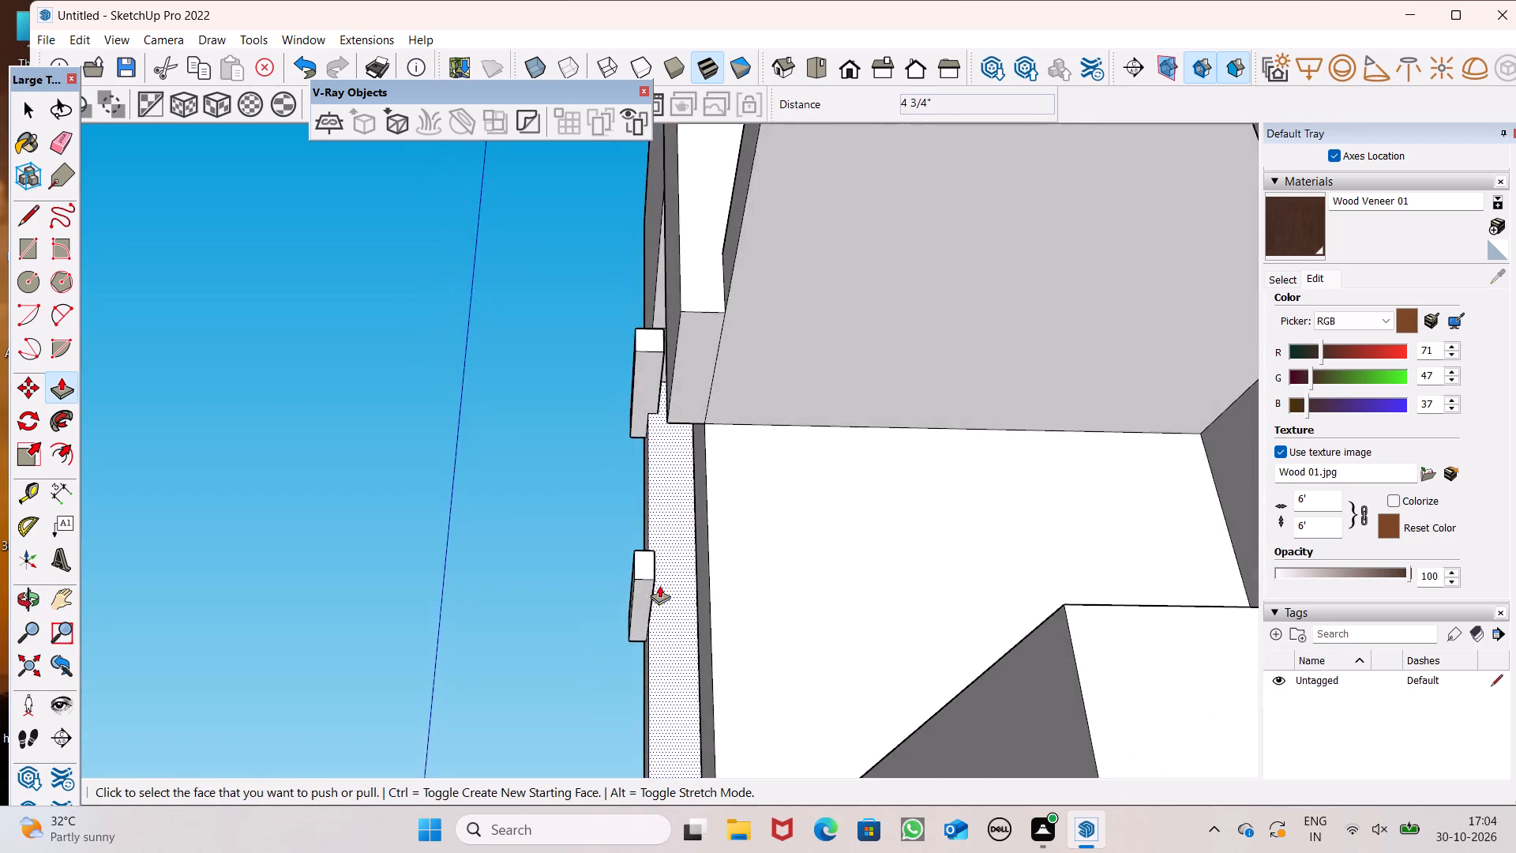
{"action": "scroll", "coordinate": [664, 577], "scroll_direction": "up", "scroll_amount": 6}
{"action": "scroll", "coordinate": [664, 554], "scroll_direction": "down", "scroll_amount": 1}
{"action": "scroll", "coordinate": [664, 614], "scroll_direction": "up", "scroll_amount": 1}
{"action": "middle_click_drag", "start_coordinate": [664, 614], "coordinate": [686, 811]}
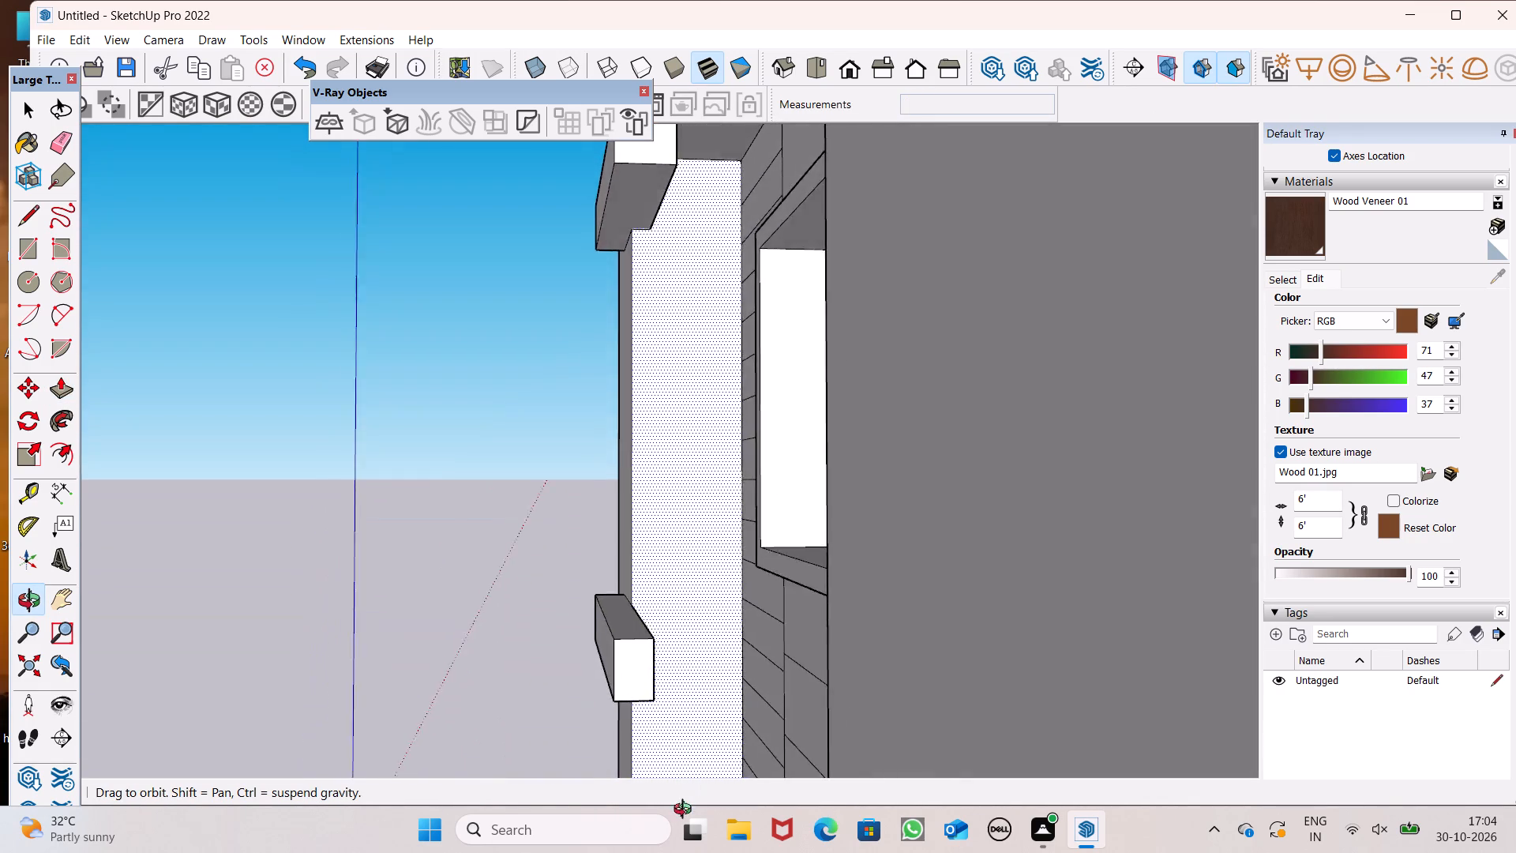
{"action": "middle_click_drag", "start_coordinate": [686, 811], "coordinate": [685, 839]}
{"action": "scroll", "coordinate": [662, 703], "scroll_direction": "up", "scroll_amount": 4}
{"action": "middle_click_drag", "start_coordinate": [647, 682], "coordinate": [614, 729]}
{"action": "scroll", "coordinate": [654, 690], "scroll_direction": "up", "scroll_amount": 6}
{"action": "left_click_drag", "start_coordinate": [578, 648], "coordinate": [652, 647]}
Thicken the third bar from the top by pulling its back face about 5 5/8" inward toward the recessed strip.
{"action": "scroll", "coordinate": [681, 568], "scroll_direction": "down", "scroll_amount": 3}
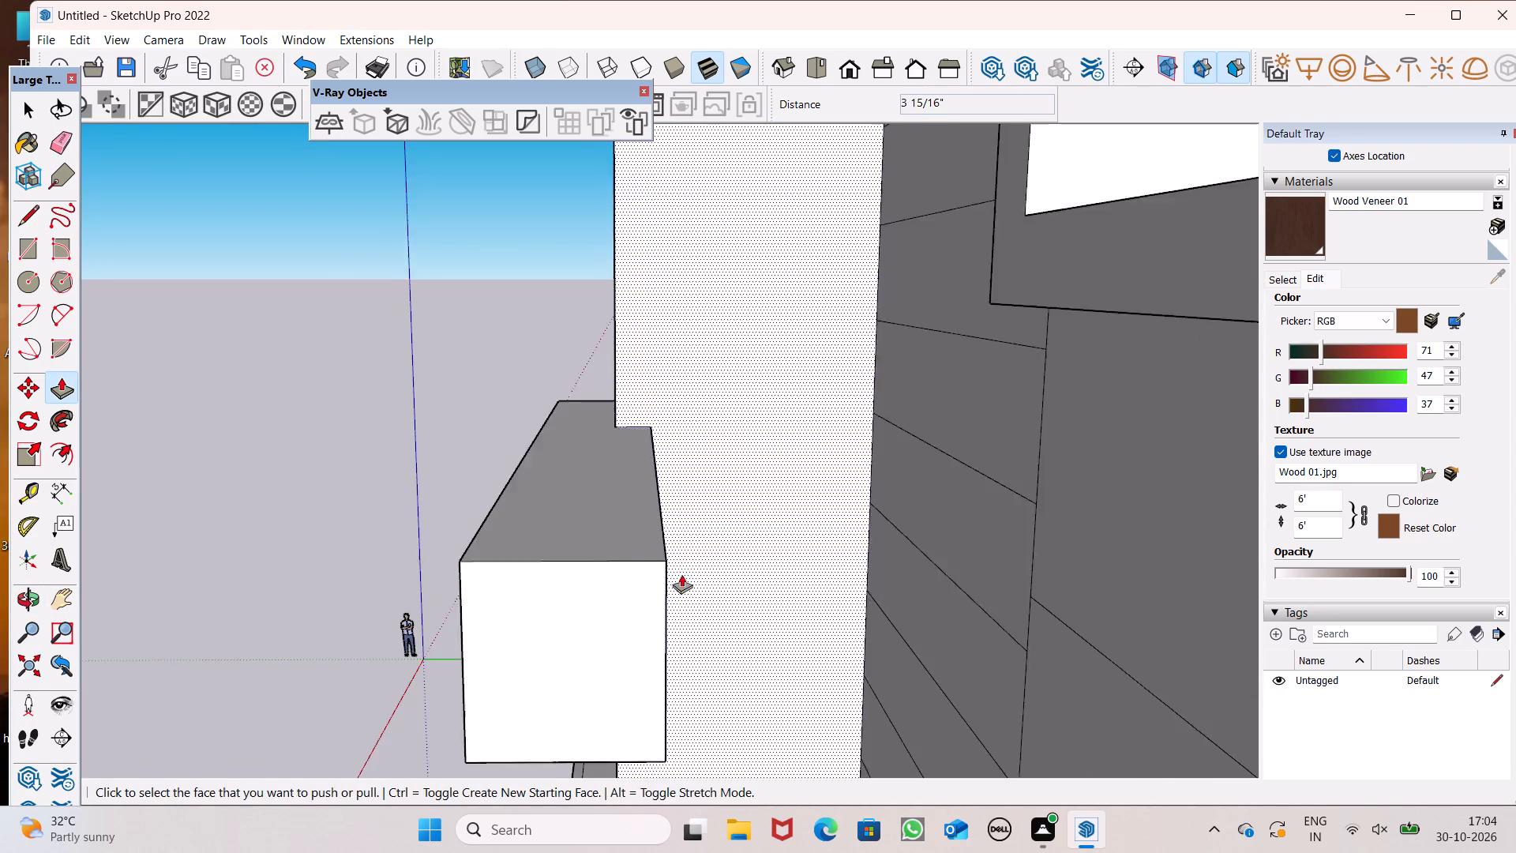
{"action": "middle_click_drag", "start_coordinate": [621, 611], "coordinate": [874, 614]}
{"action": "scroll", "coordinate": [648, 417], "scroll_direction": "down", "scroll_amount": 3}
{"action": "scroll", "coordinate": [685, 349], "scroll_direction": "down", "scroll_amount": 14}
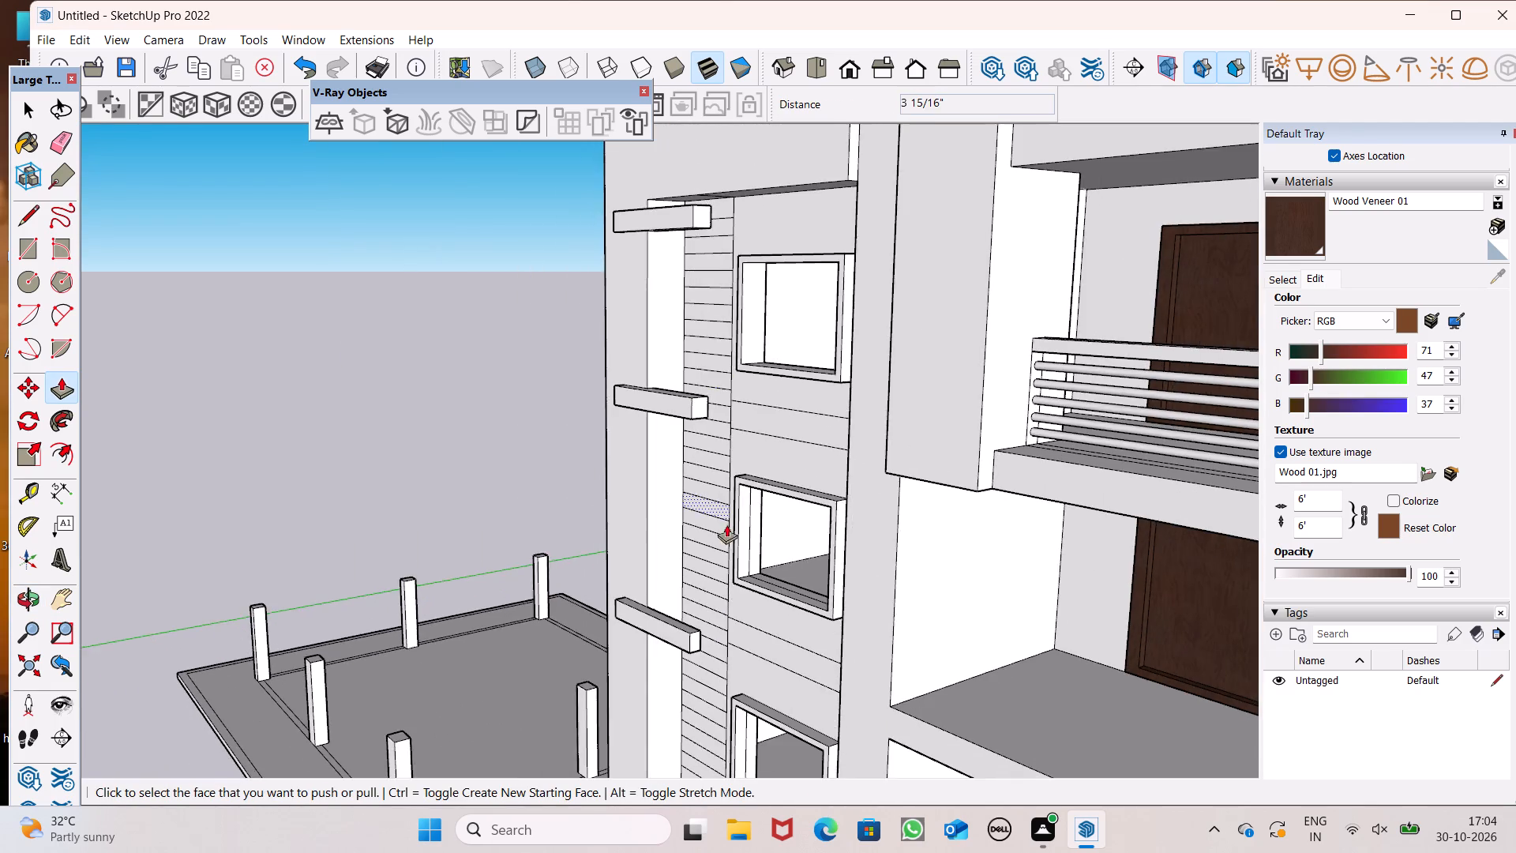
{"action": "middle_click_drag", "start_coordinate": [726, 525], "coordinate": [745, 494]}
{"action": "middle_click_drag", "start_coordinate": [706, 636], "coordinate": [577, 581]}
{"action": "scroll", "coordinate": [664, 659], "scroll_direction": "up", "scroll_amount": 8}
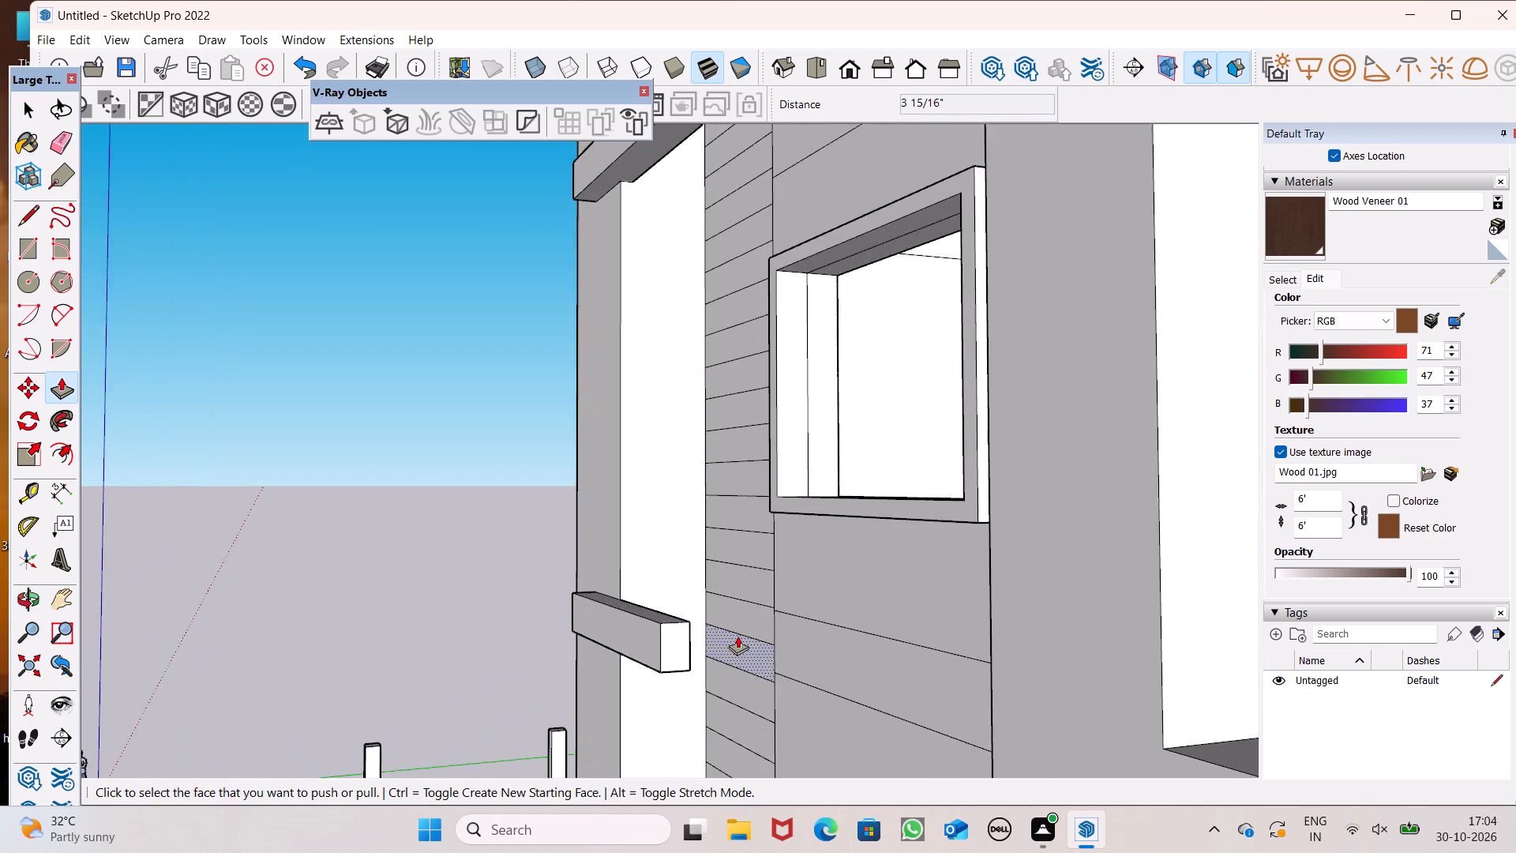
{"action": "scroll", "coordinate": [682, 651], "scroll_direction": "up", "scroll_amount": 1}
{"action": "middle_click_drag", "start_coordinate": [682, 652], "coordinate": [604, 711]}
{"action": "scroll", "coordinate": [662, 664], "scroll_direction": "up", "scroll_amount": 7}
{"action": "middle_click_drag", "start_coordinate": [635, 660], "coordinate": [541, 709]}
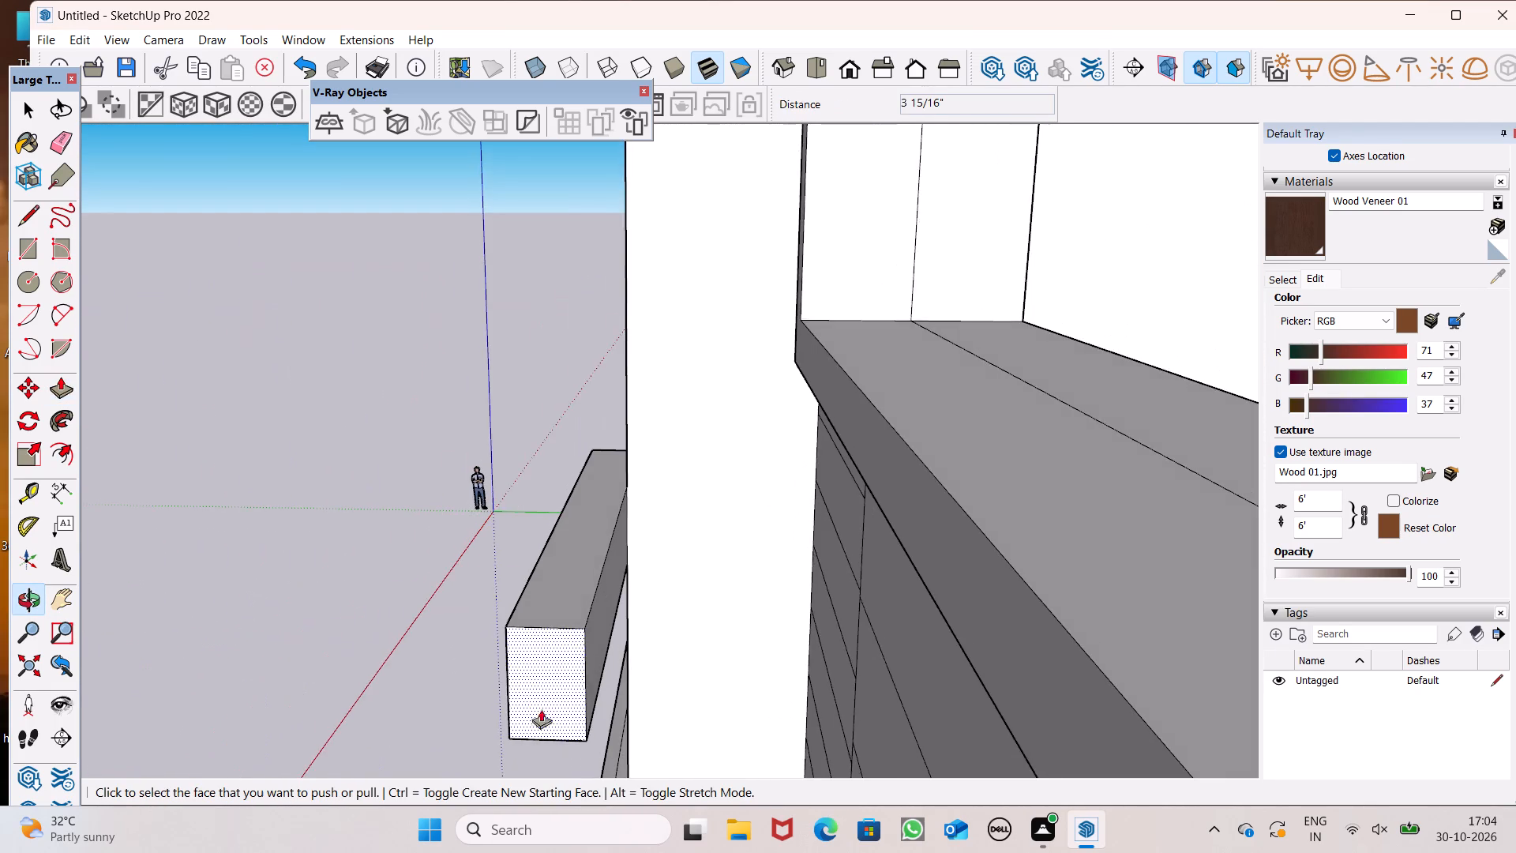
{"action": "middle_click_drag", "start_coordinate": [541, 709], "coordinate": [542, 709]}
{"action": "scroll", "coordinate": [585, 659], "scroll_direction": "up", "scroll_amount": 5}
{"action": "left_click_drag", "start_coordinate": [606, 624], "coordinate": [674, 635]}
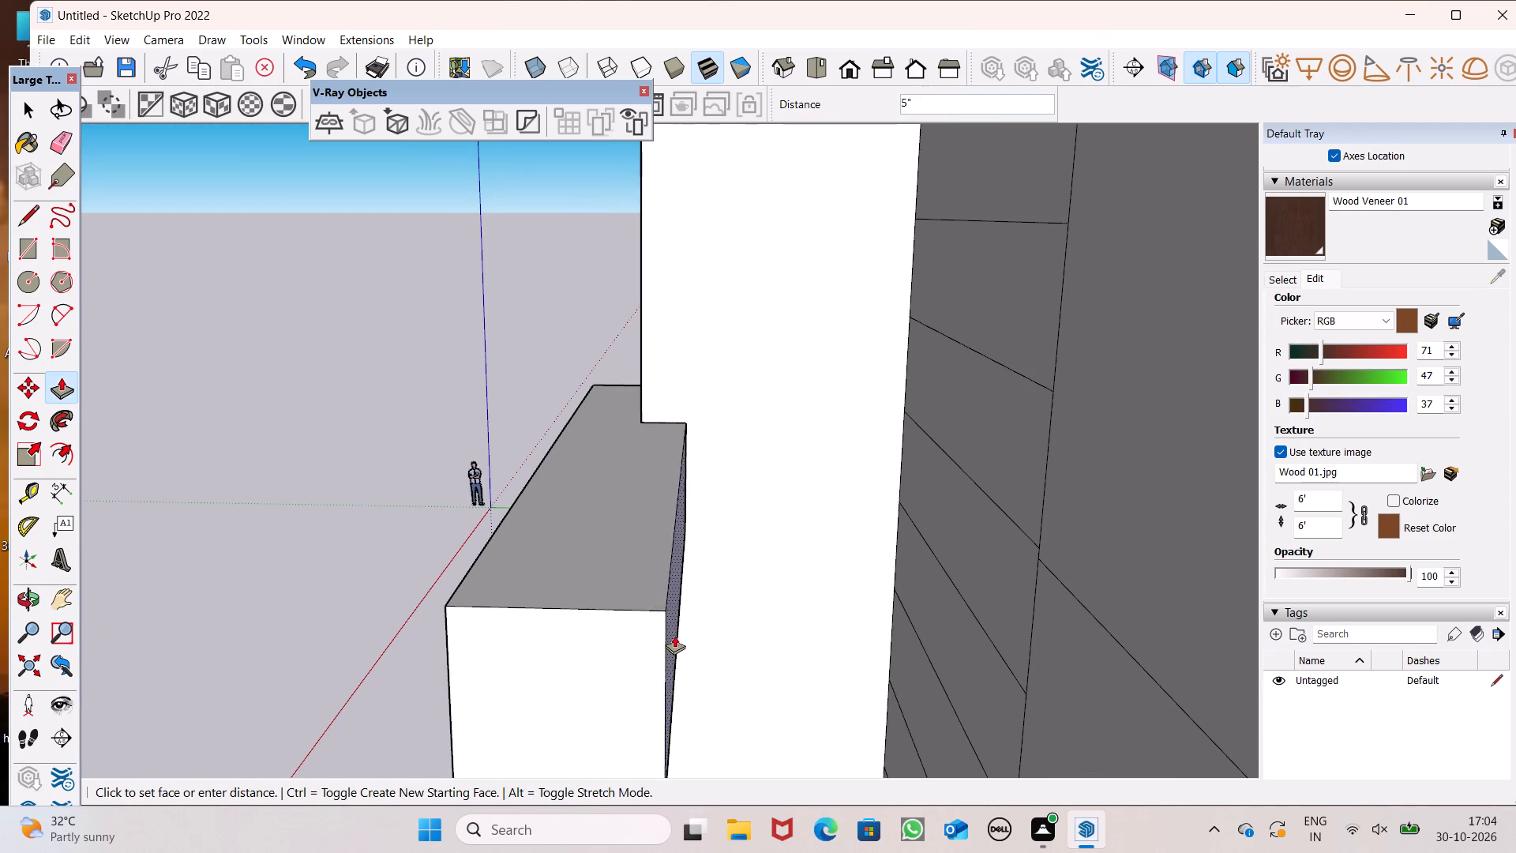
{"action": "left_click_drag", "start_coordinate": [674, 635], "coordinate": [682, 635]}
Examine the finished horizontal bars from the facade close-up out to the whole building.
{"action": "scroll", "coordinate": [695, 568], "scroll_direction": "down", "scroll_amount": 5}
{"action": "middle_click_drag", "start_coordinate": [670, 596], "coordinate": [1091, 554]}
{"action": "scroll", "coordinate": [770, 409], "scroll_direction": "down", "scroll_amount": 6}
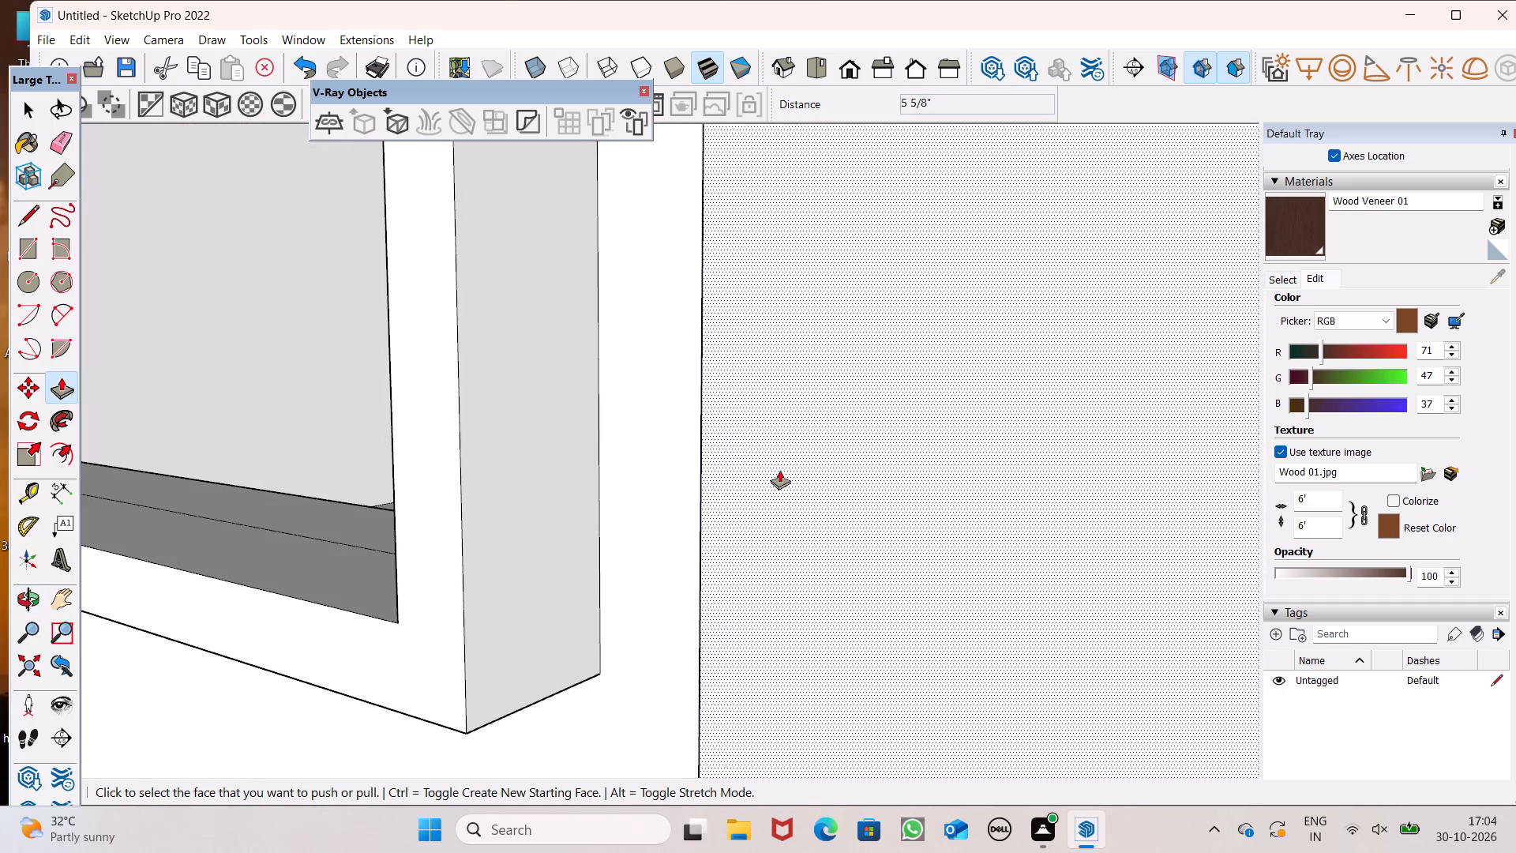
{"action": "scroll", "coordinate": [779, 470], "scroll_direction": "down", "scroll_amount": 5}
{"action": "scroll", "coordinate": [775, 479], "scroll_direction": "down", "scroll_amount": 20}
{"action": "scroll", "coordinate": [775, 479], "scroll_direction": "down", "scroll_amount": 5}
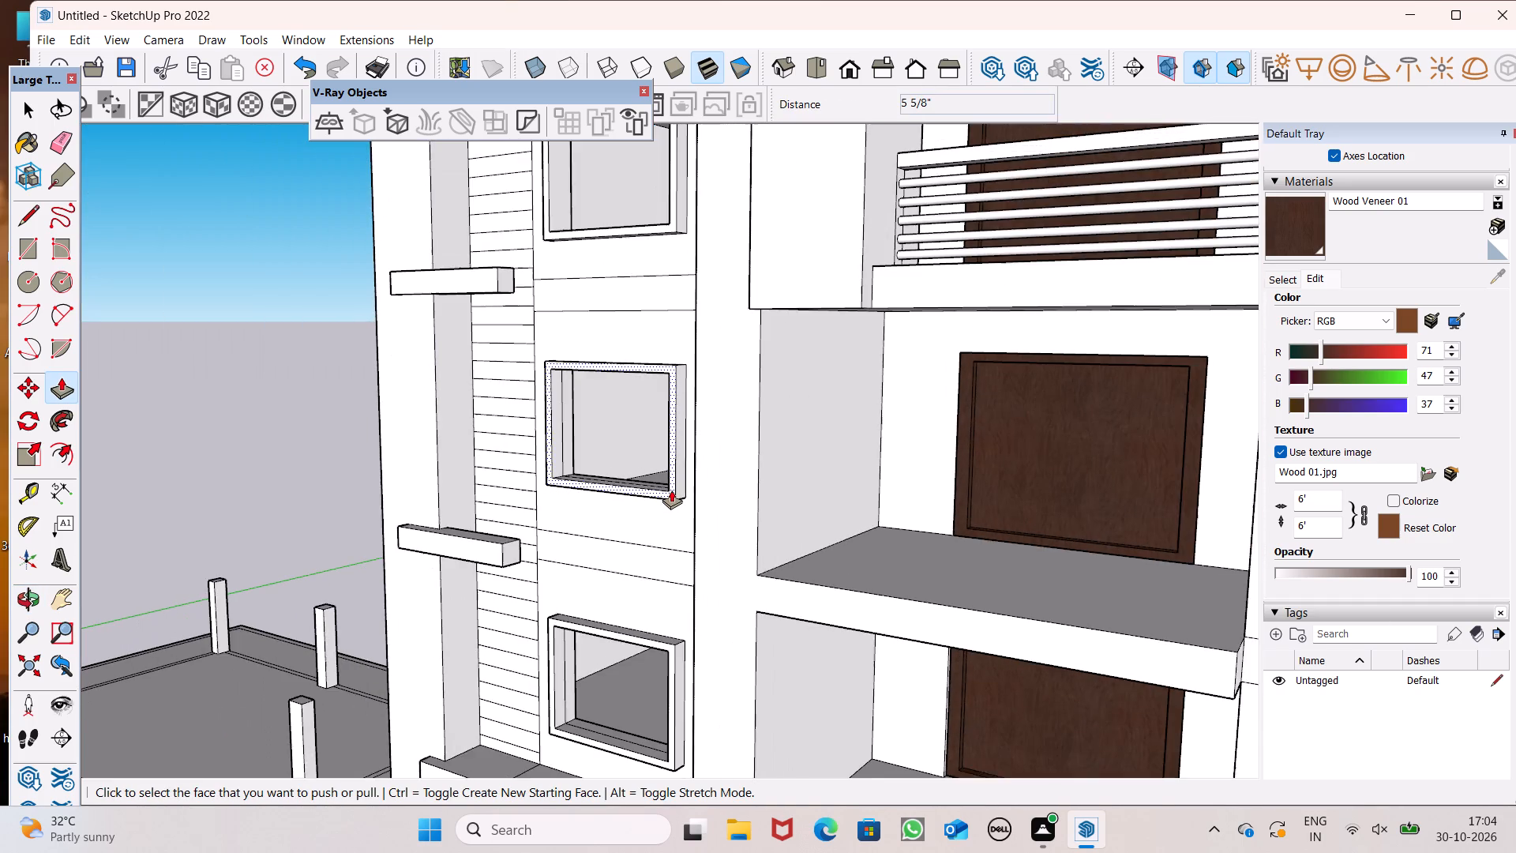
{"action": "scroll", "coordinate": [671, 490], "scroll_direction": "down", "scroll_amount": 17}
{"action": "middle_click_drag", "start_coordinate": [668, 510], "coordinate": [1130, 450]}
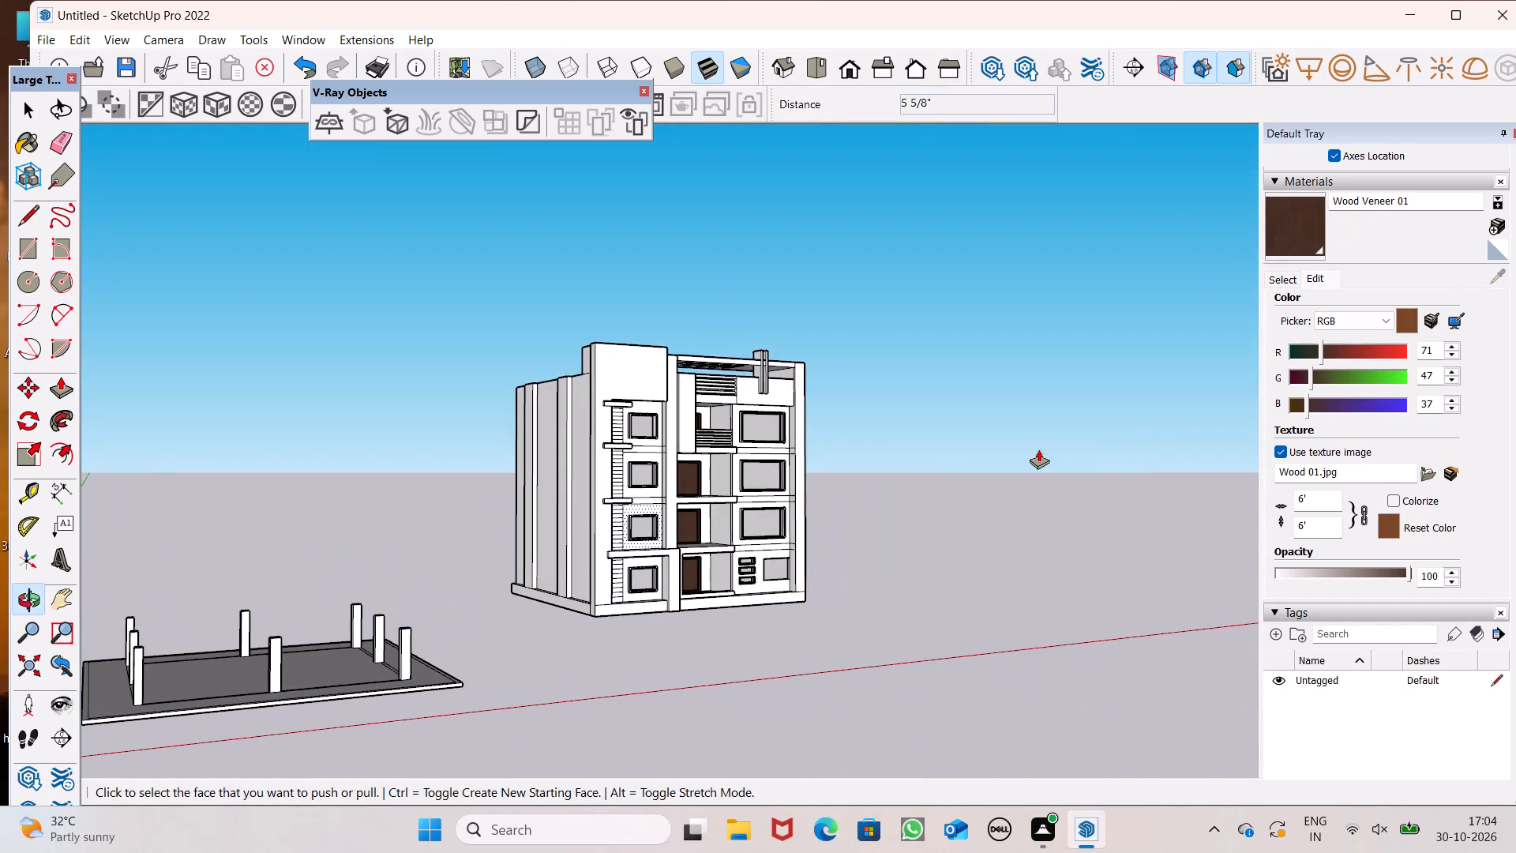
Examine the whole building from the front facade around to the plain side wall, alongside the neighbouring slab with columns.
{"action": "middle_click_drag", "start_coordinate": [877, 502], "coordinate": [561, 572]}
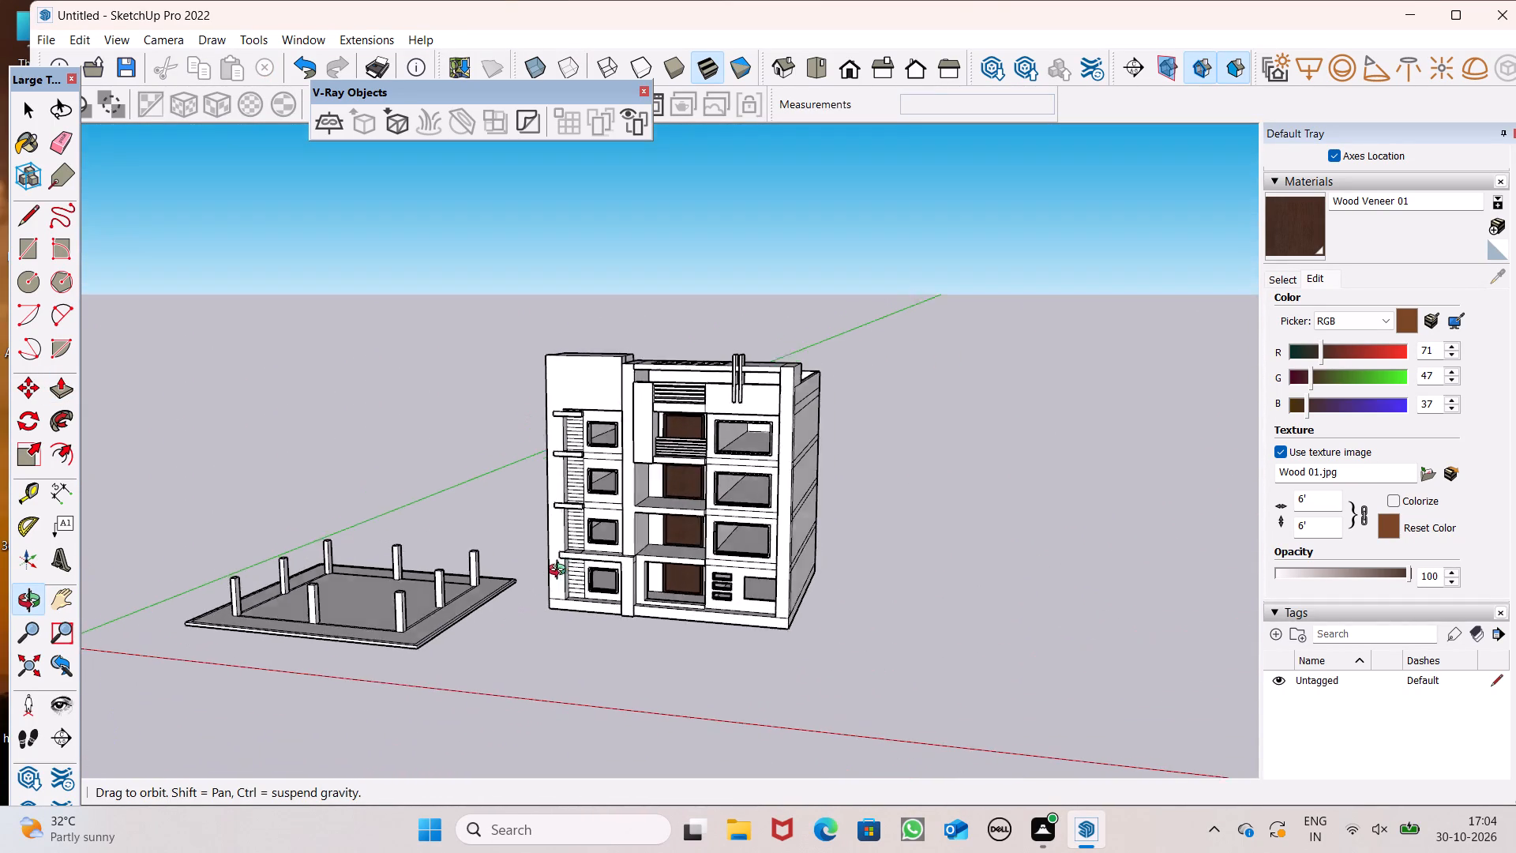
{"action": "middle_click_drag", "start_coordinate": [561, 572], "coordinate": [642, 490]}
{"action": "scroll", "coordinate": [643, 515], "scroll_direction": "down", "scroll_amount": 2}
{"action": "middle_click_drag", "start_coordinate": [646, 537], "coordinate": [618, 644]}
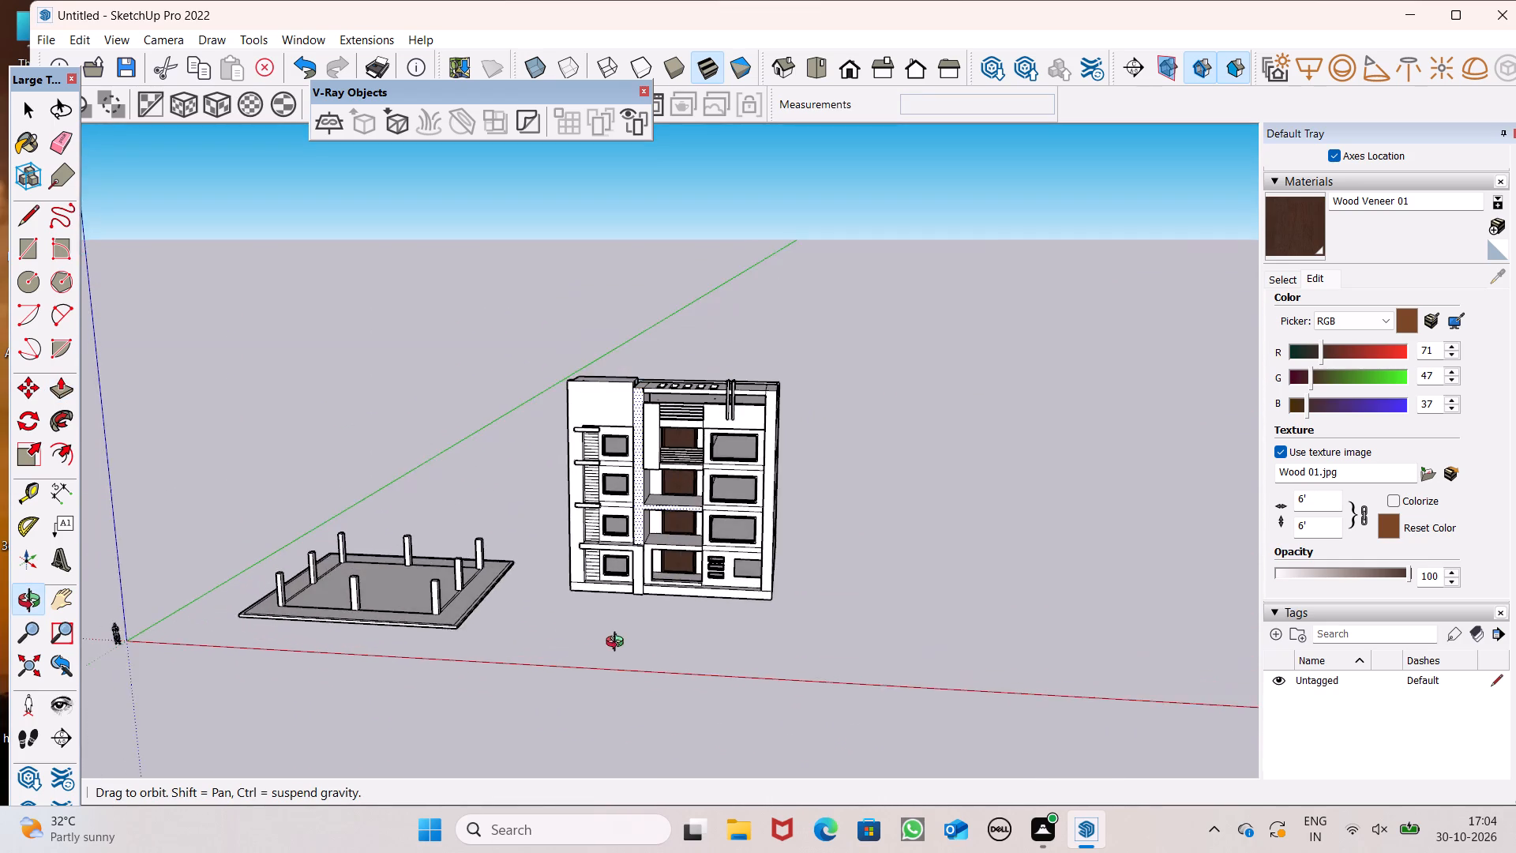
{"action": "middle_click_drag", "start_coordinate": [618, 644], "coordinate": [681, 563]}
{"action": "scroll", "coordinate": [681, 563], "scroll_direction": "up", "scroll_amount": 1}
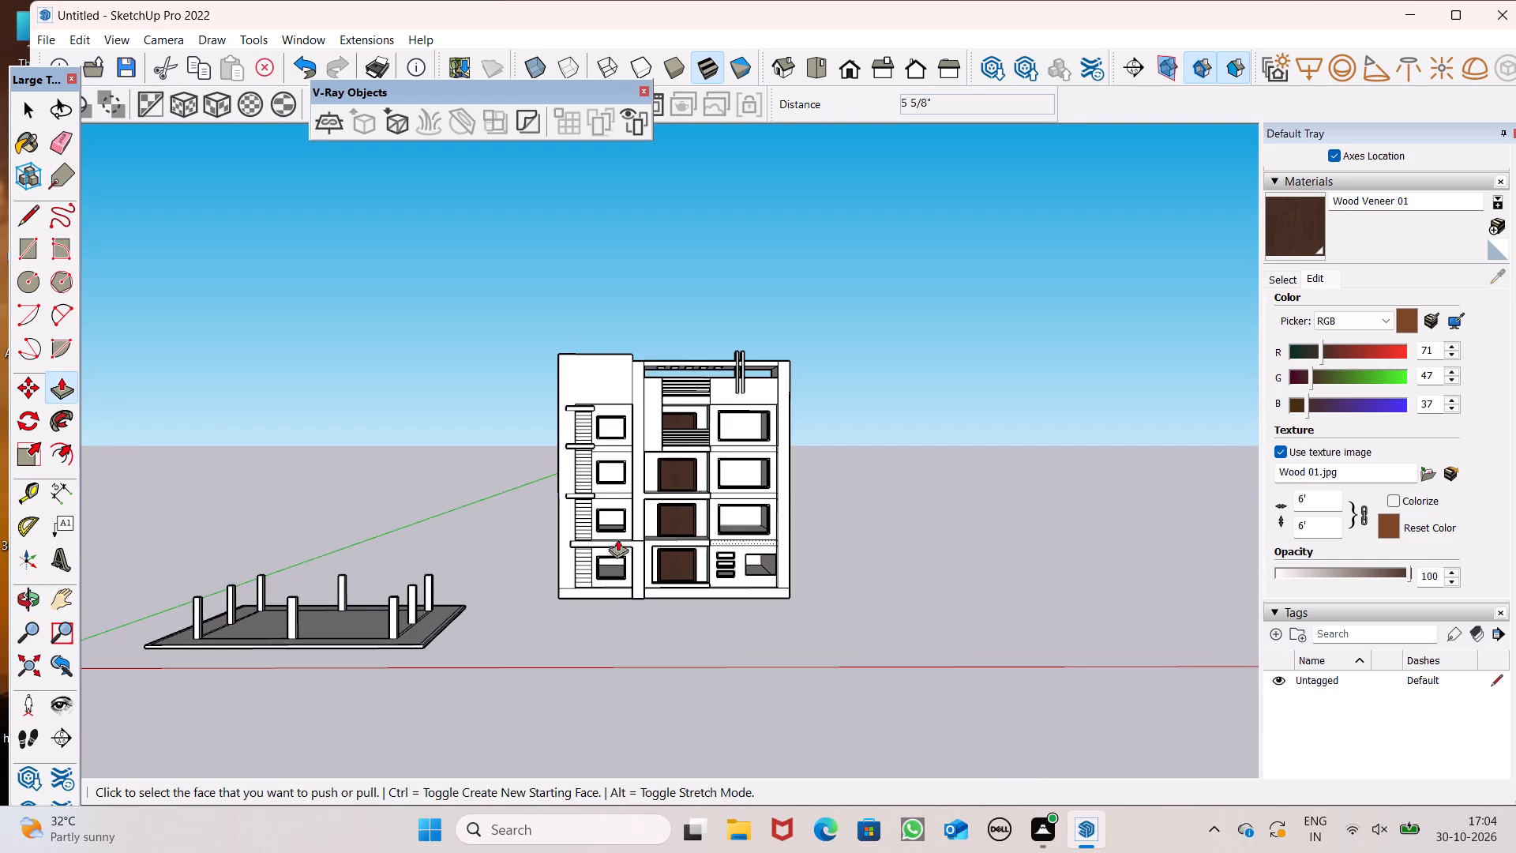
{"action": "scroll", "coordinate": [586, 514], "scroll_direction": "down", "scroll_amount": 1}
{"action": "middle_click_drag", "start_coordinate": [550, 547], "coordinate": [1070, 565]}
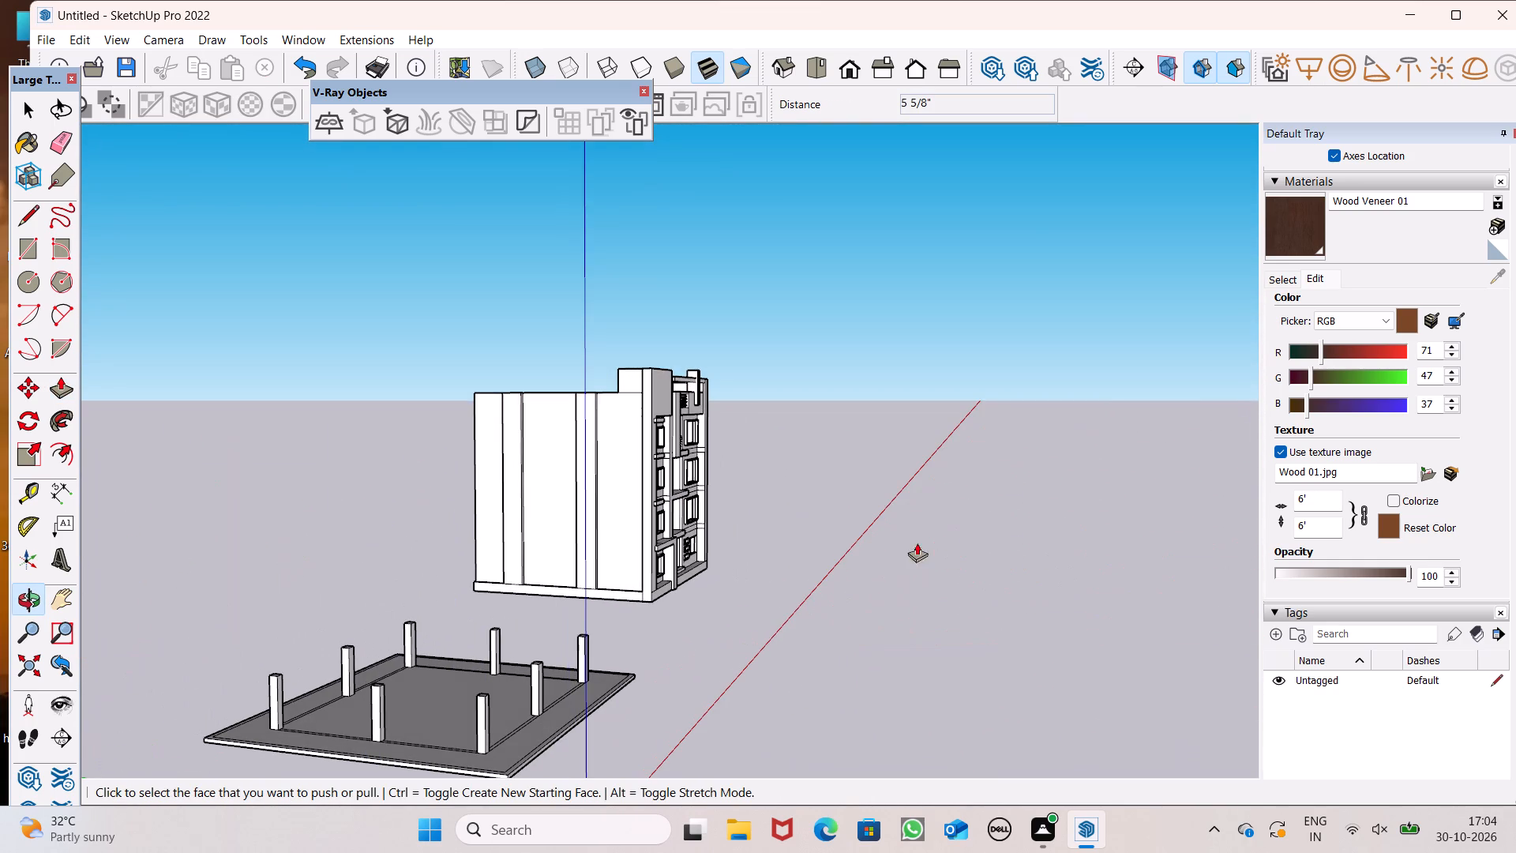
{"action": "scroll", "coordinate": [895, 566], "scroll_direction": "down", "scroll_amount": 3}
{"action": "scroll", "coordinate": [798, 577], "scroll_direction": "down", "scroll_amount": 3}
{"action": "middle_click_drag", "start_coordinate": [550, 593], "coordinate": [550, 595]}
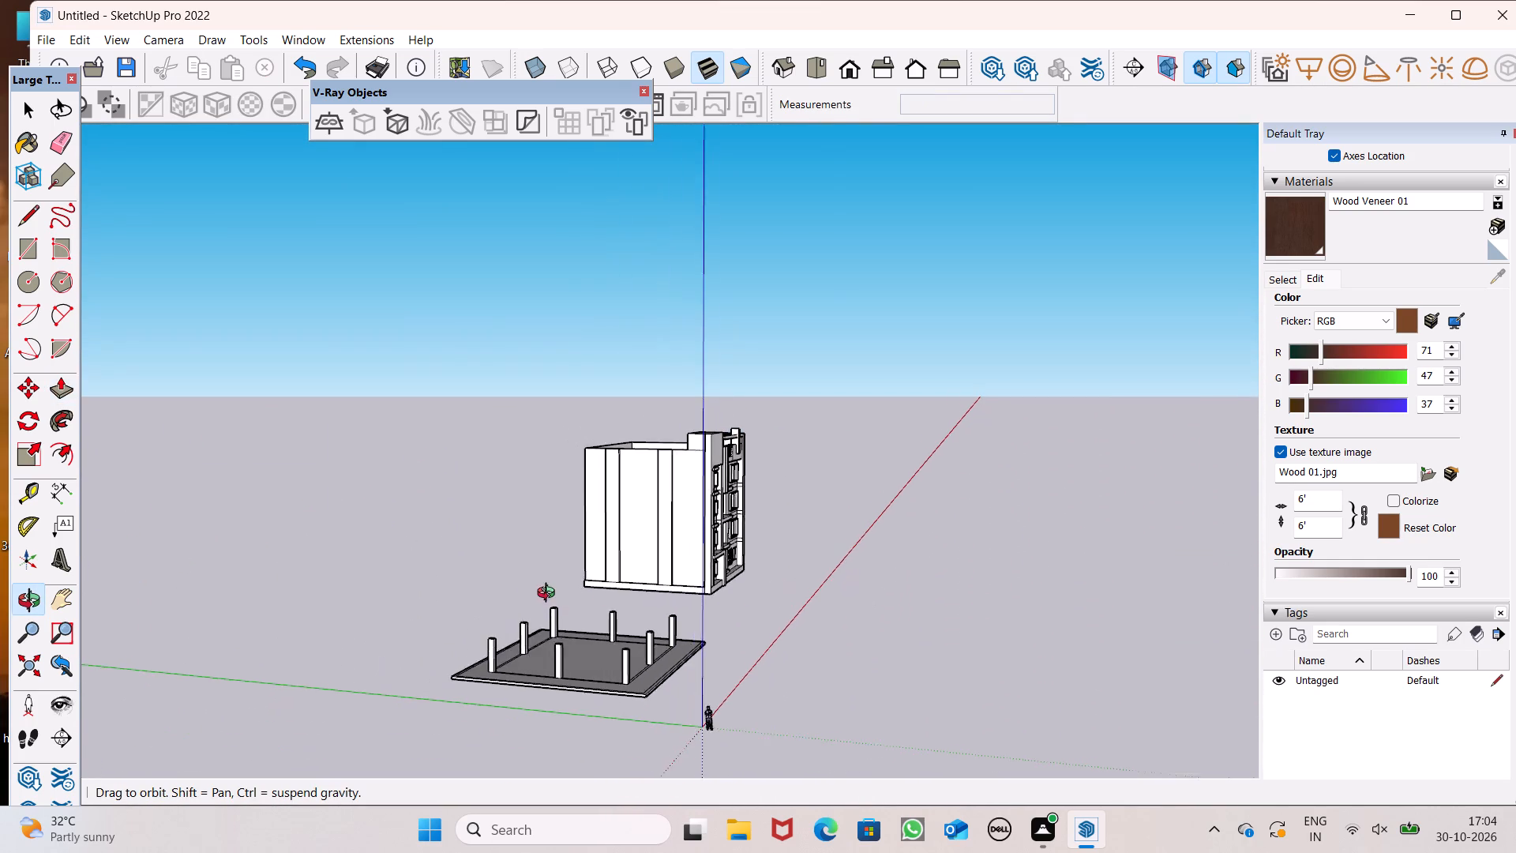
{"action": "middle_click_drag", "start_coordinate": [550, 595], "coordinate": [647, 577]}
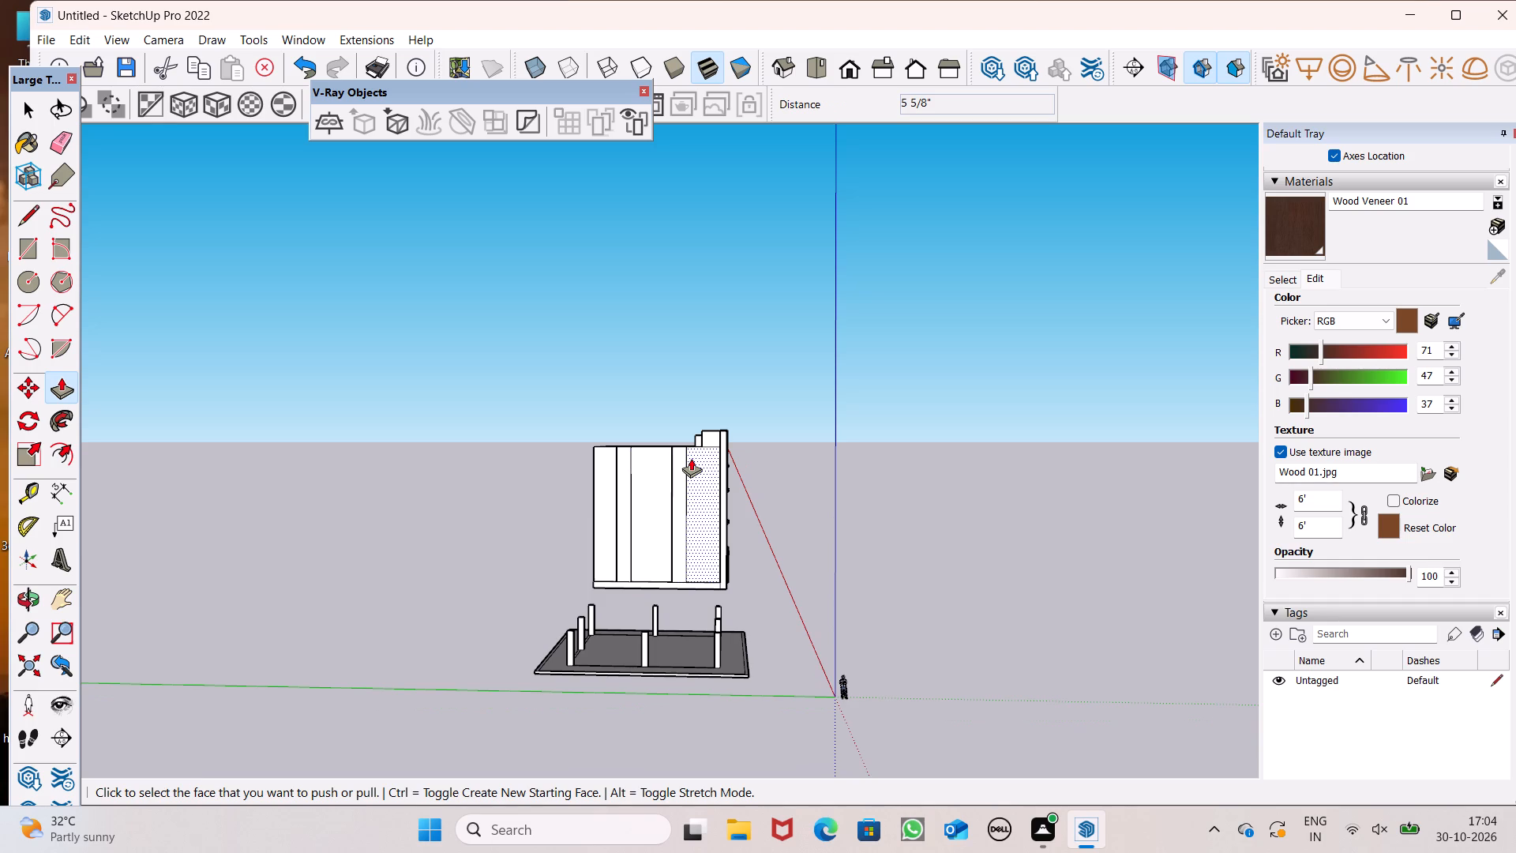